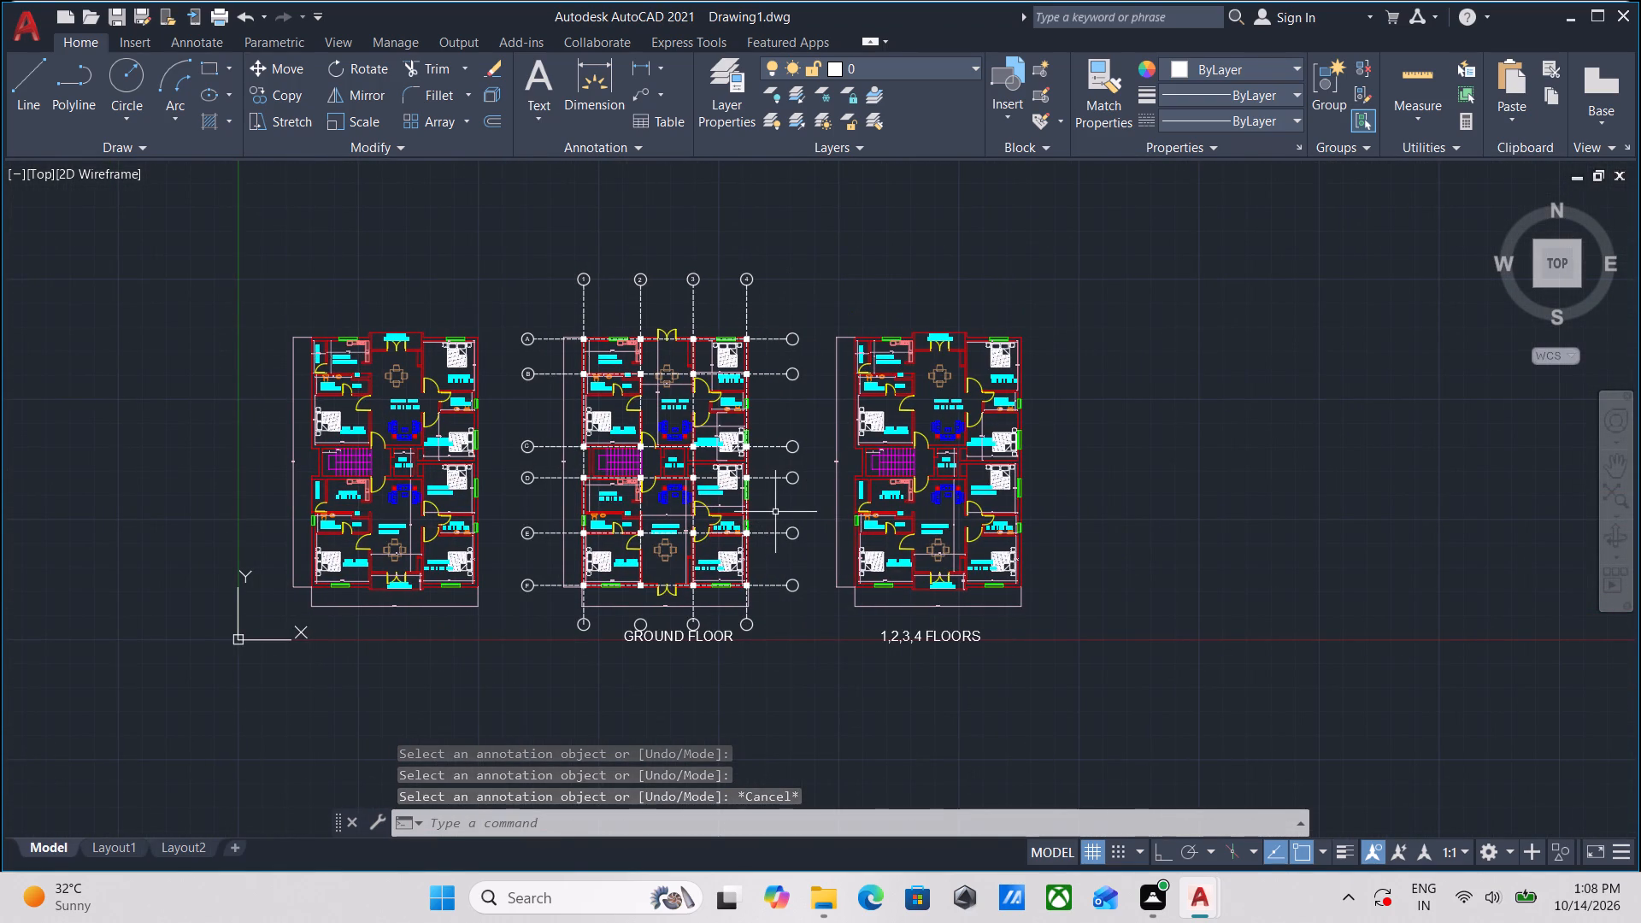
Extend the ground floor's vertical grid line 2 straight south to the top of its south-end grid circle, with ortho on.
{"action": "scroll", "coordinate": [776, 514], "scroll_direction": "up", "scroll_amount": 1}
{"action": "middle_click_drag", "start_coordinate": [871, 523], "coordinate": [821, 500]}
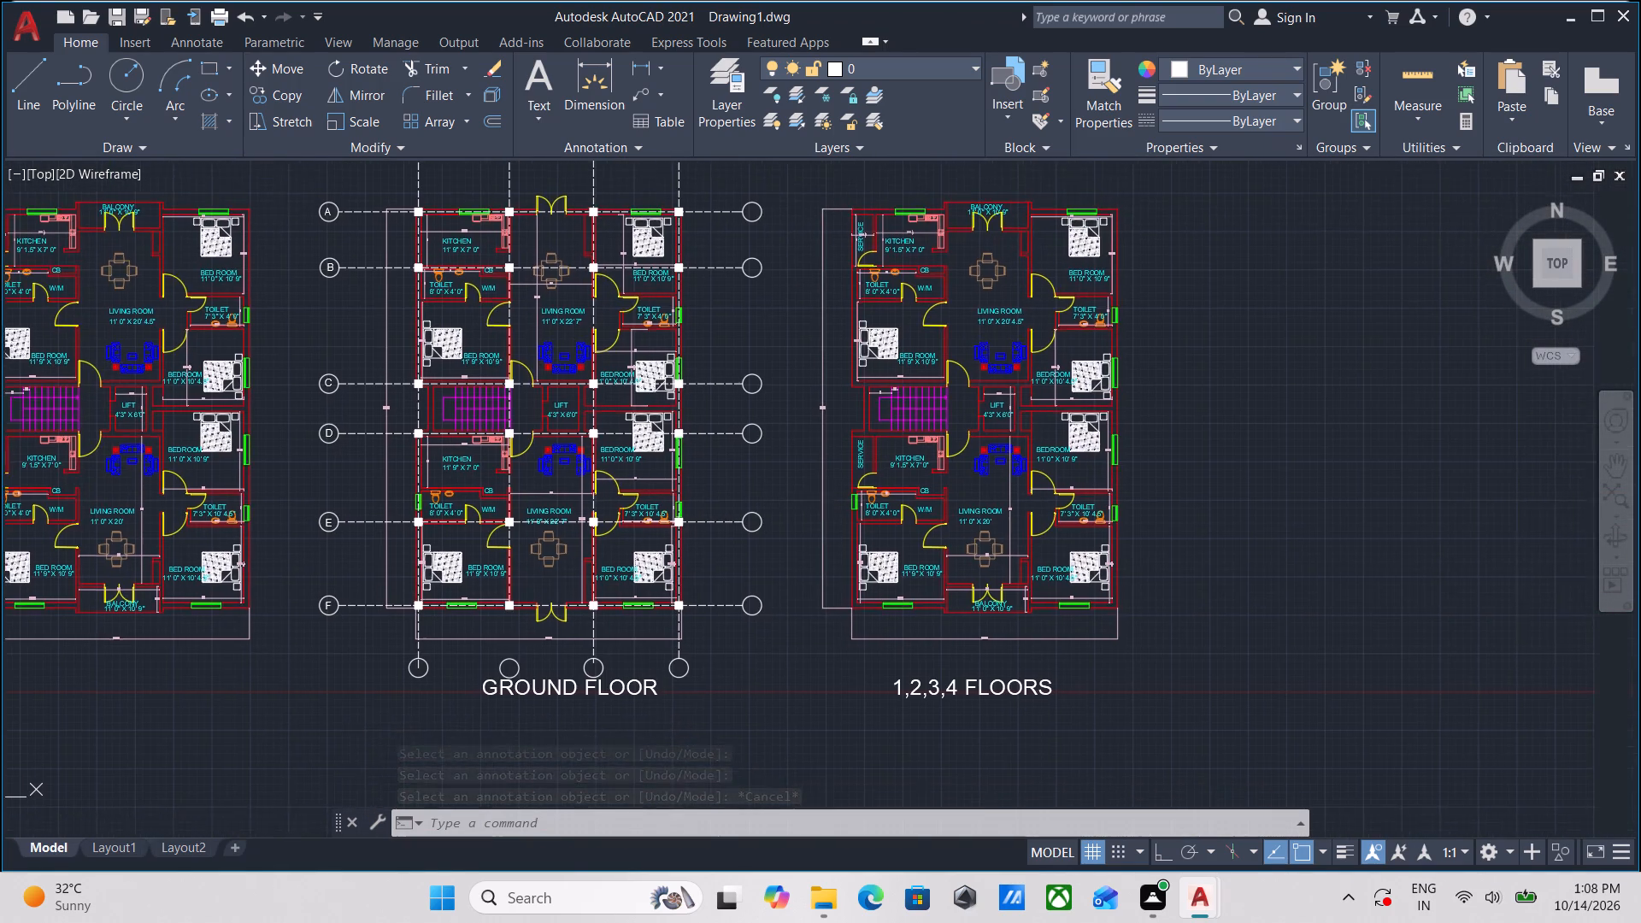
{"action": "scroll", "coordinate": [811, 501], "scroll_direction": "up", "scroll_amount": 2}
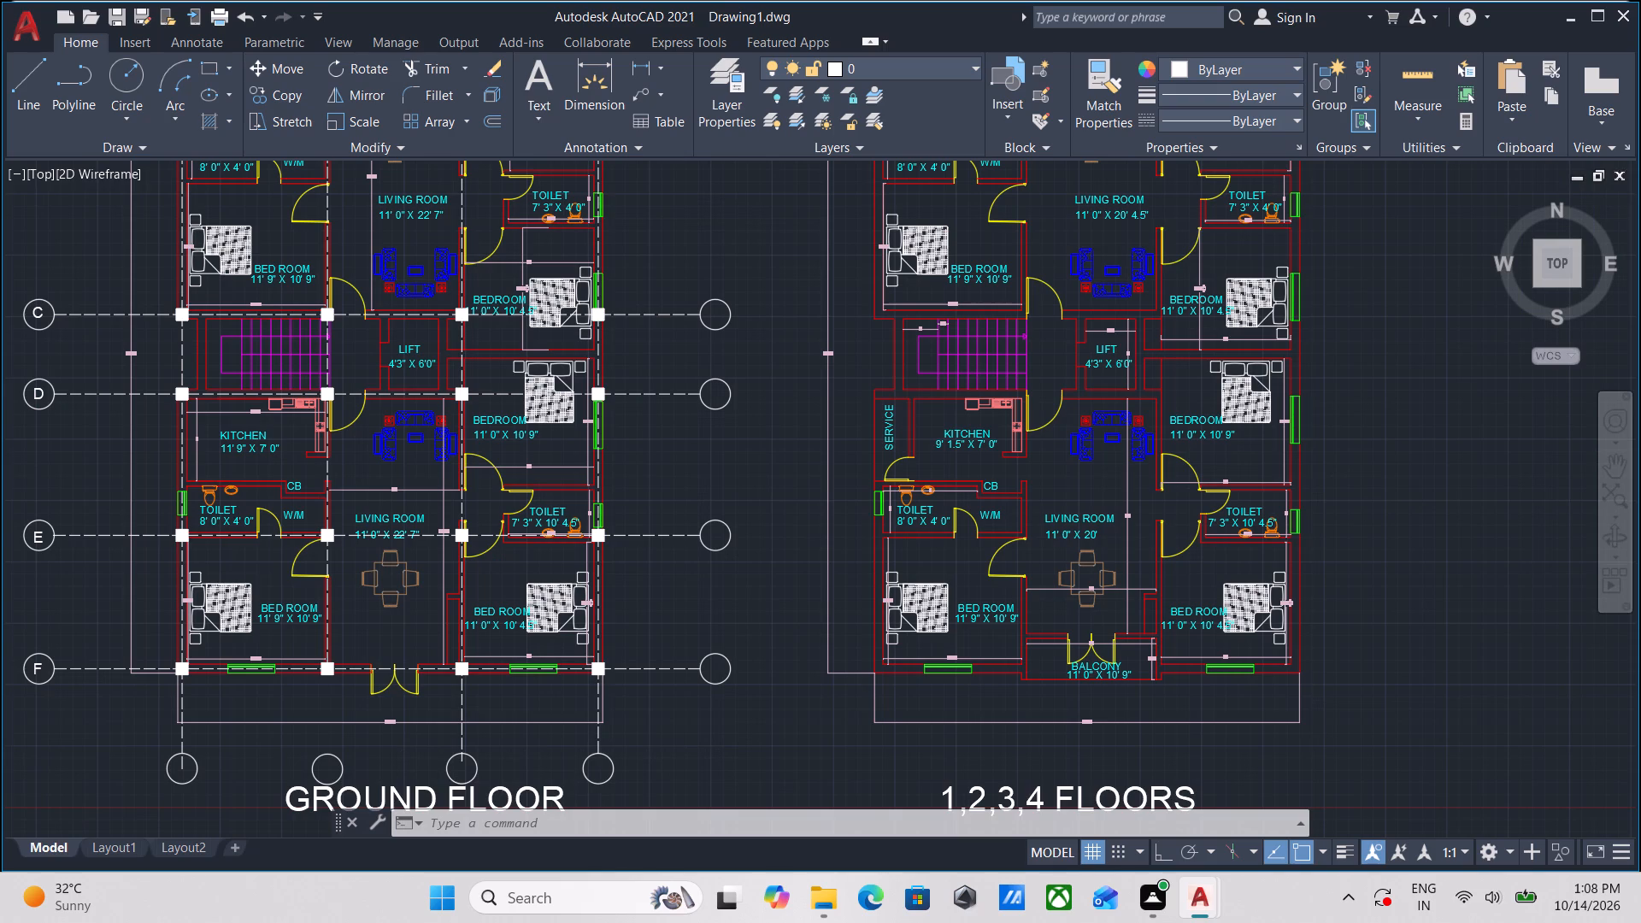
{"action": "scroll", "coordinate": [655, 521], "scroll_direction": "down", "scroll_amount": 2}
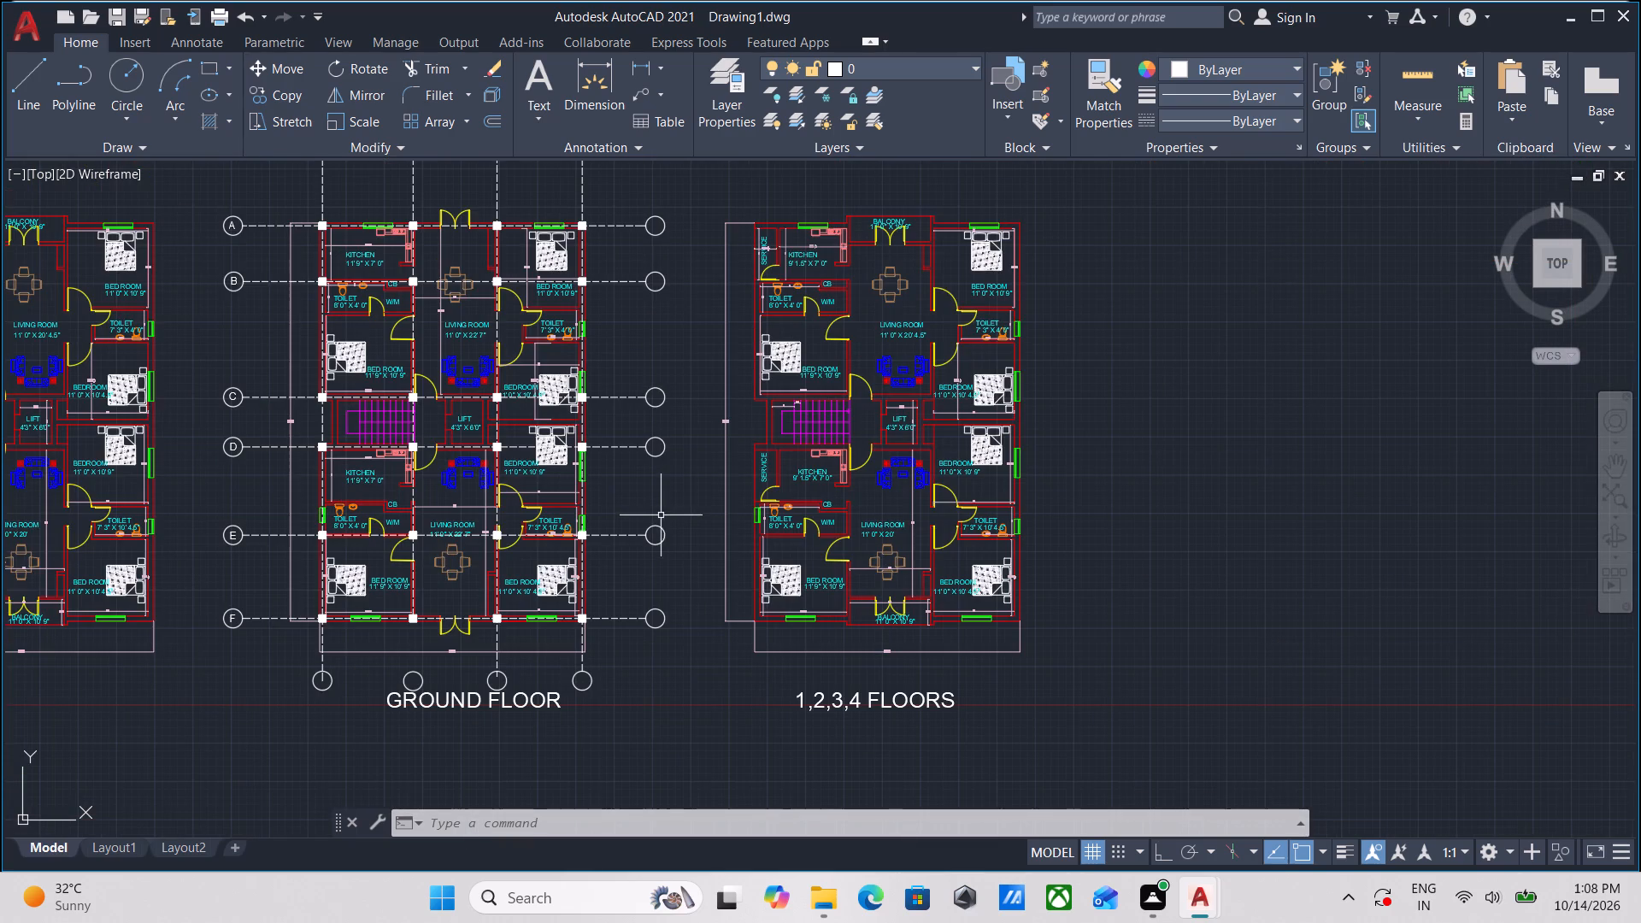
{"action": "middle_click_drag", "start_coordinate": [665, 512], "coordinate": [379, 517]}
{"action": "scroll", "coordinate": [335, 491], "scroll_direction": "up", "scroll_amount": 1}
{"action": "scroll", "coordinate": [335, 491], "scroll_direction": "down", "scroll_amount": 1}
{"action": "middle_click_drag", "start_coordinate": [359, 491], "coordinate": [558, 373]}
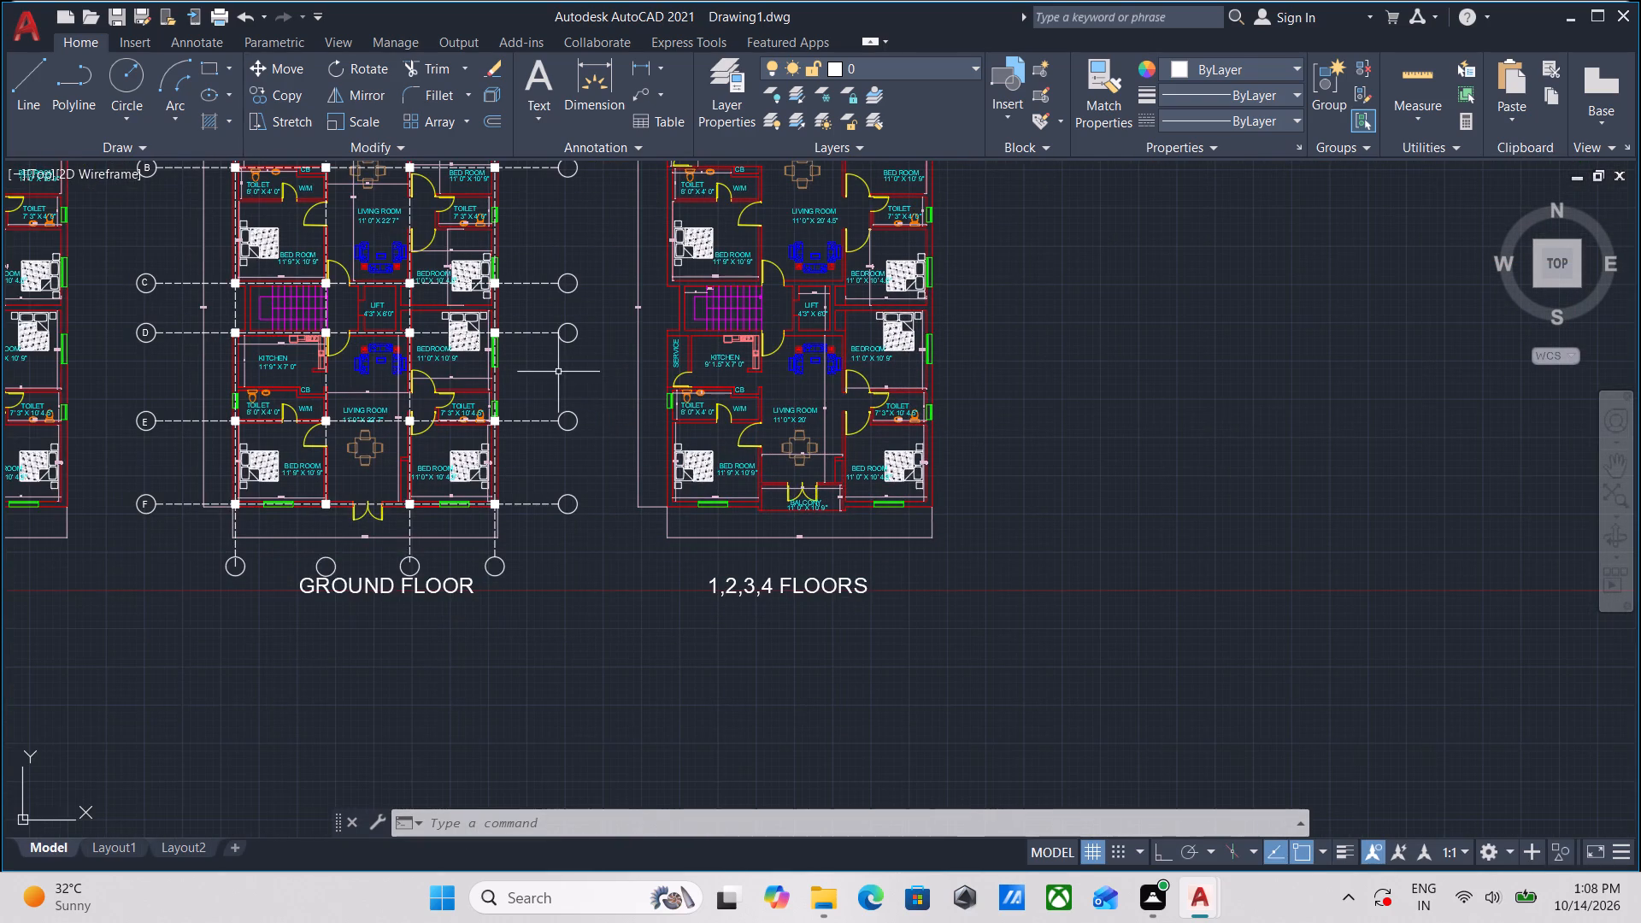
{"action": "middle_click_drag", "start_coordinate": [622, 397], "coordinate": [526, 400]}
{"action": "scroll", "coordinate": [909, 394], "scroll_direction": "up", "scroll_amount": 1}
{"action": "scroll", "coordinate": [909, 394], "scroll_direction": "down", "scroll_amount": 1}
{"action": "middle_click_drag", "start_coordinate": [917, 395], "coordinate": [995, 483]}
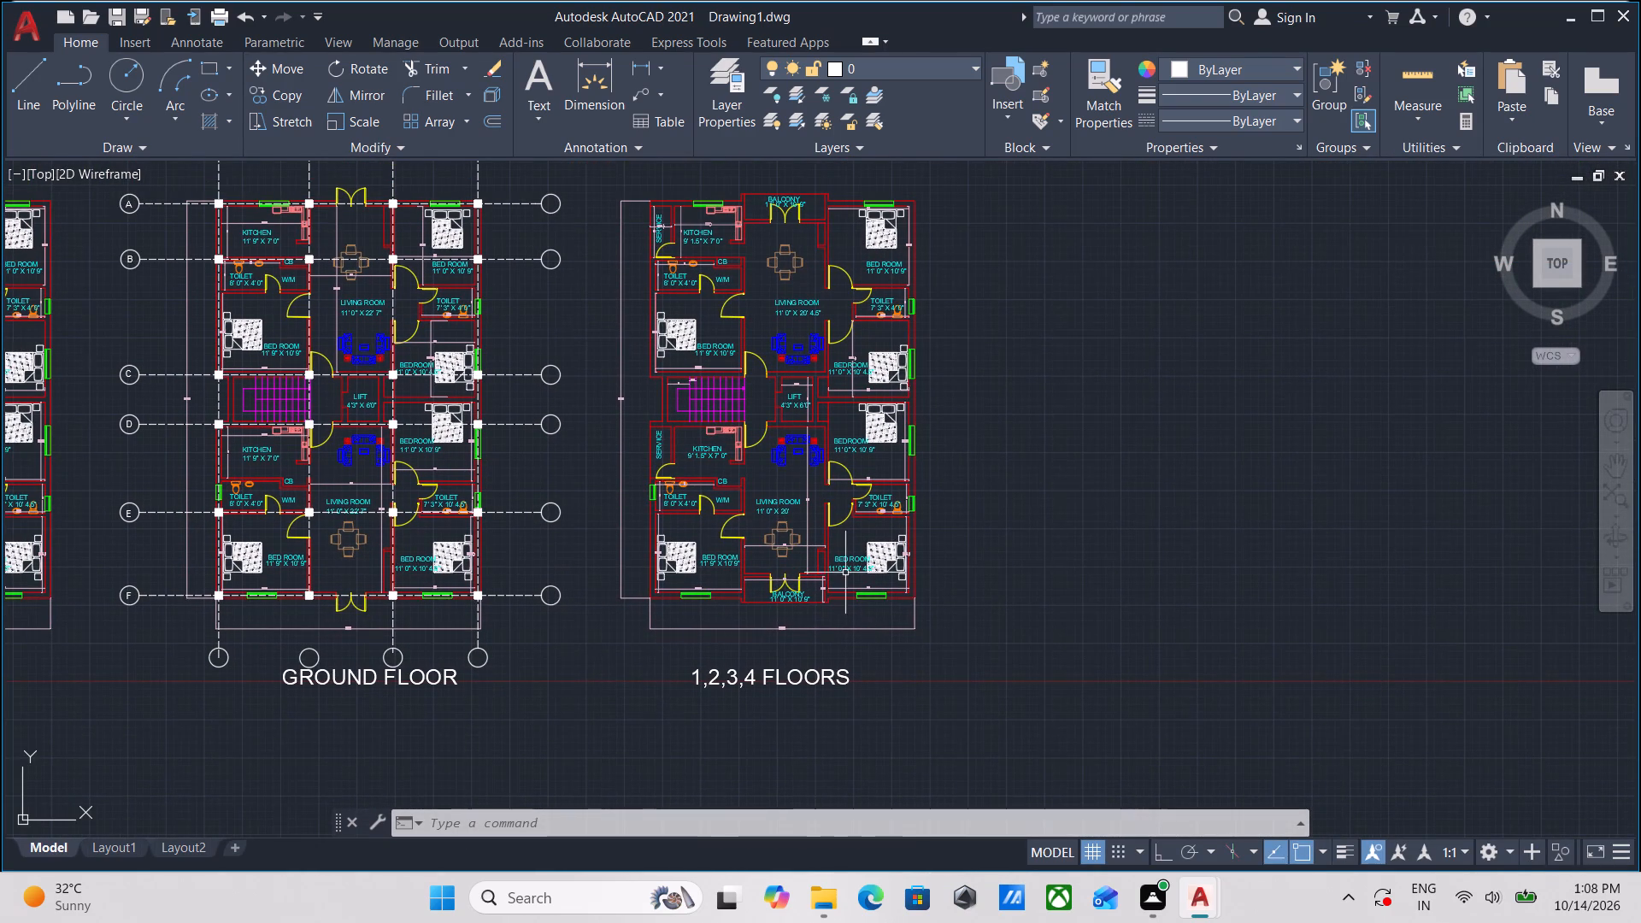
{"action": "scroll", "coordinate": [271, 661], "scroll_direction": "up", "scroll_amount": 3}
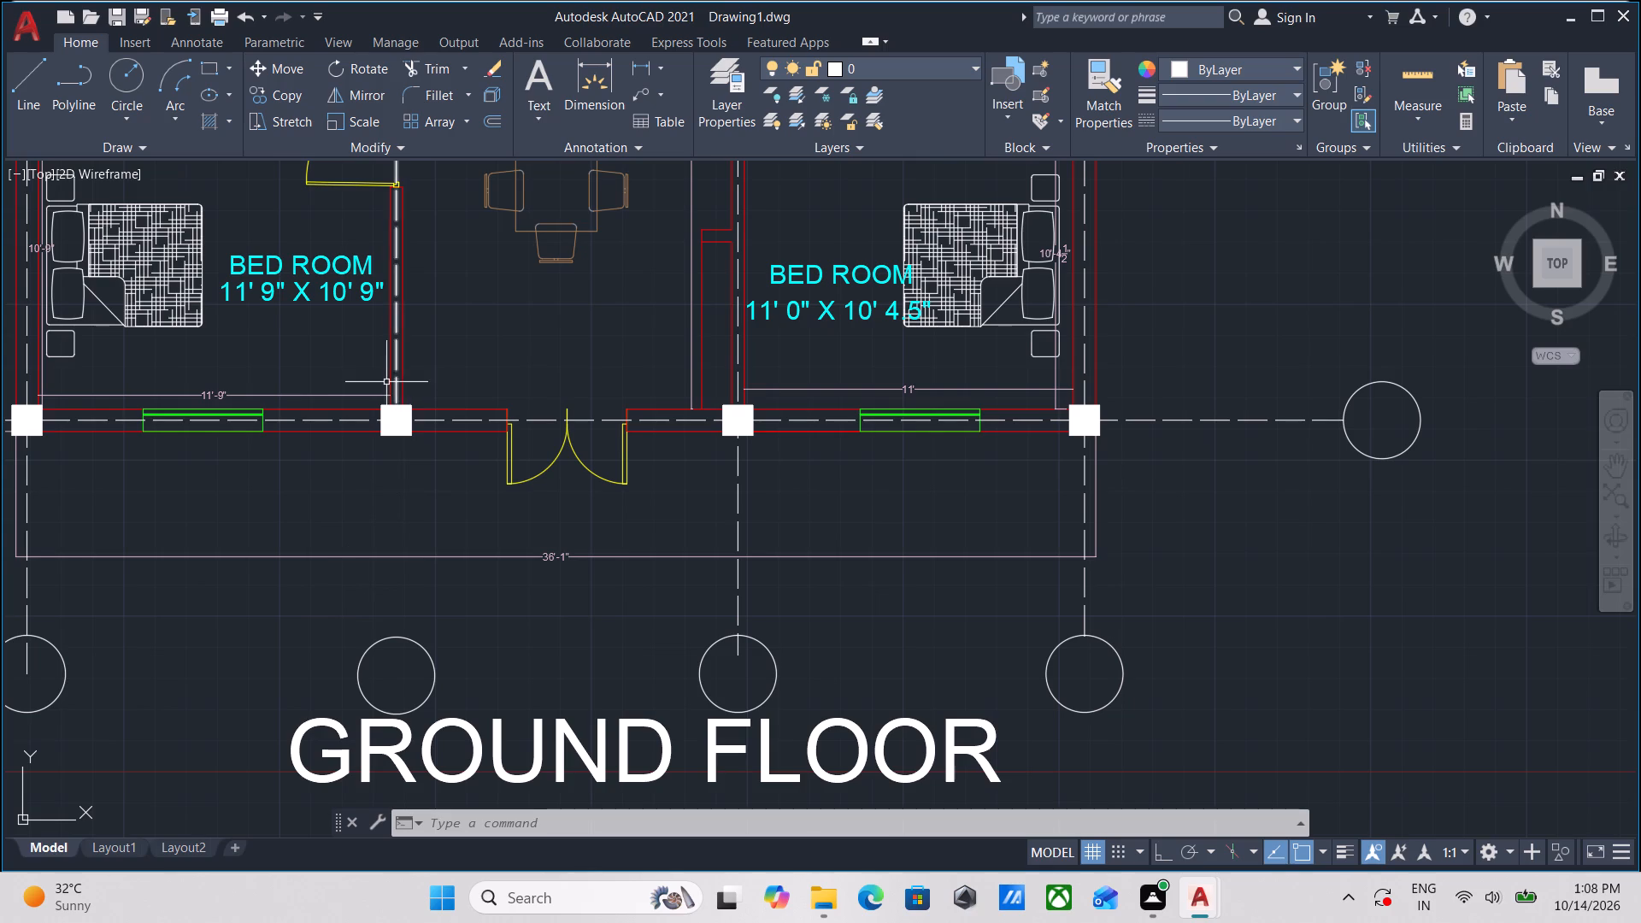
{"action": "left_click", "coordinate": [397, 391]}
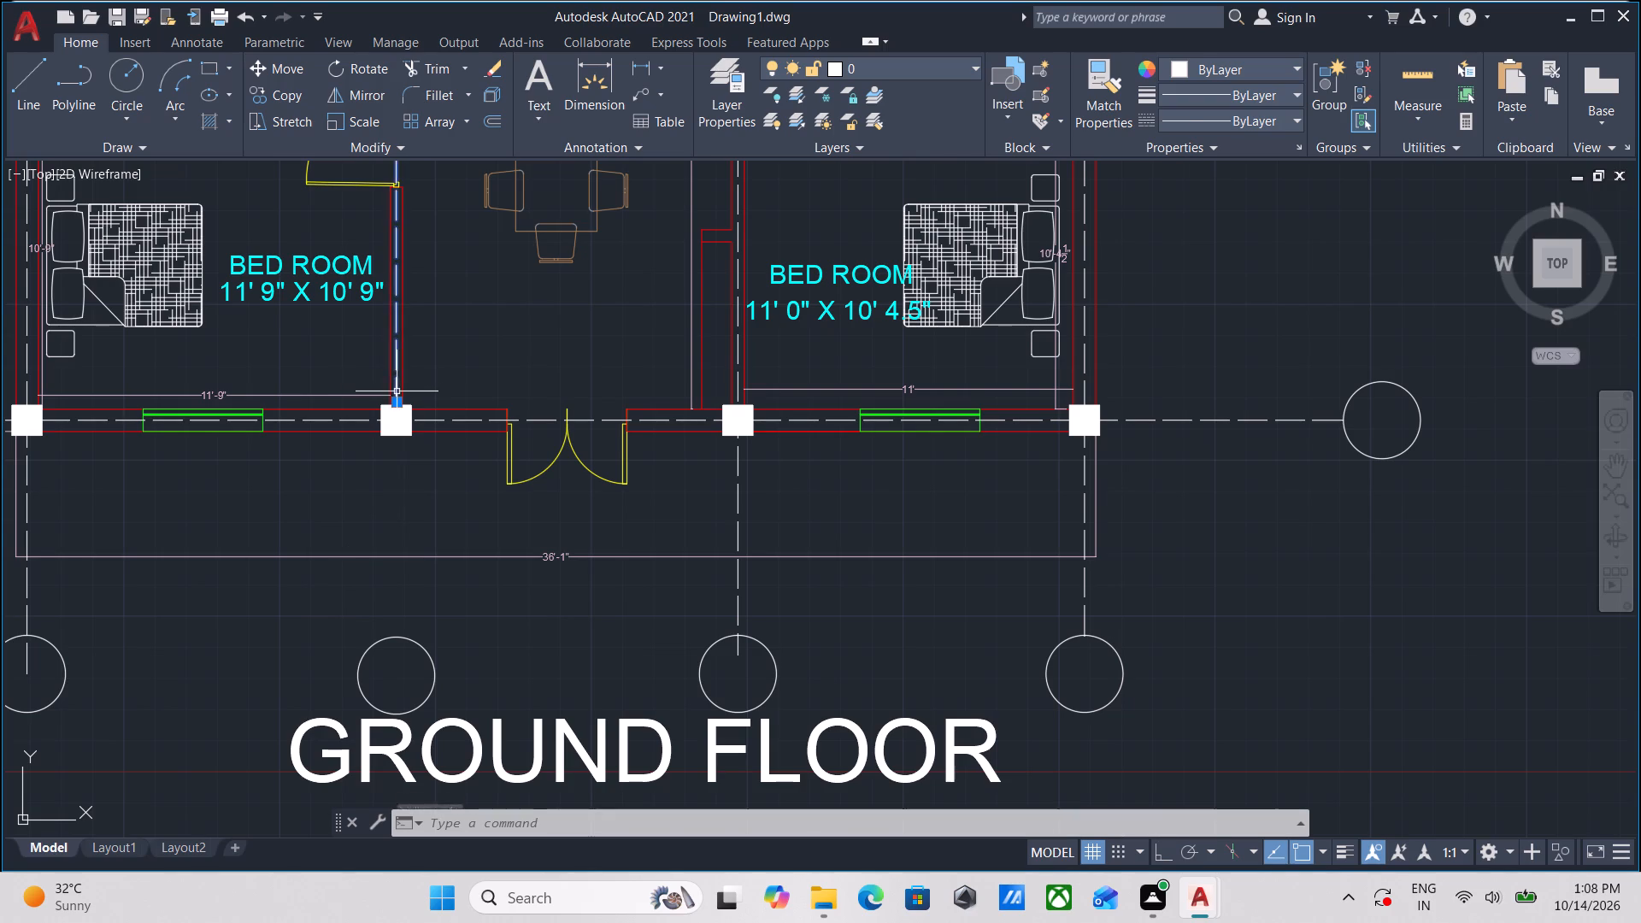
{"action": "scroll", "coordinate": [390, 415], "scroll_direction": "up", "scroll_amount": 2}
{"action": "double_click", "coordinate": [406, 388]}
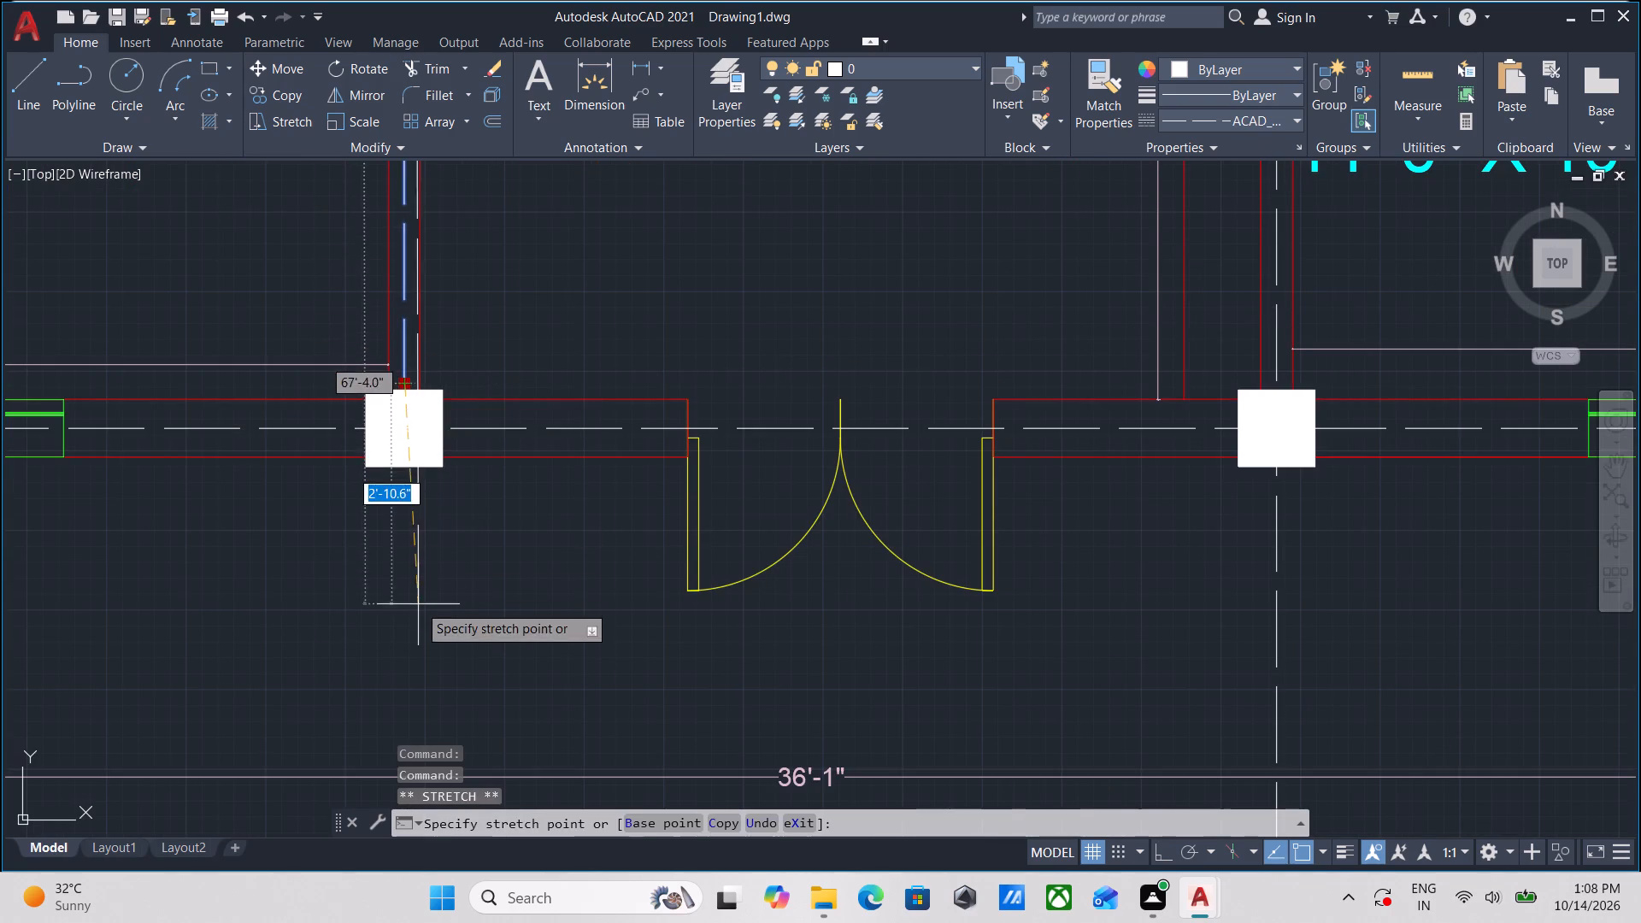
{"action": "middle_click_drag", "start_coordinate": [418, 595], "coordinate": [439, 332]}
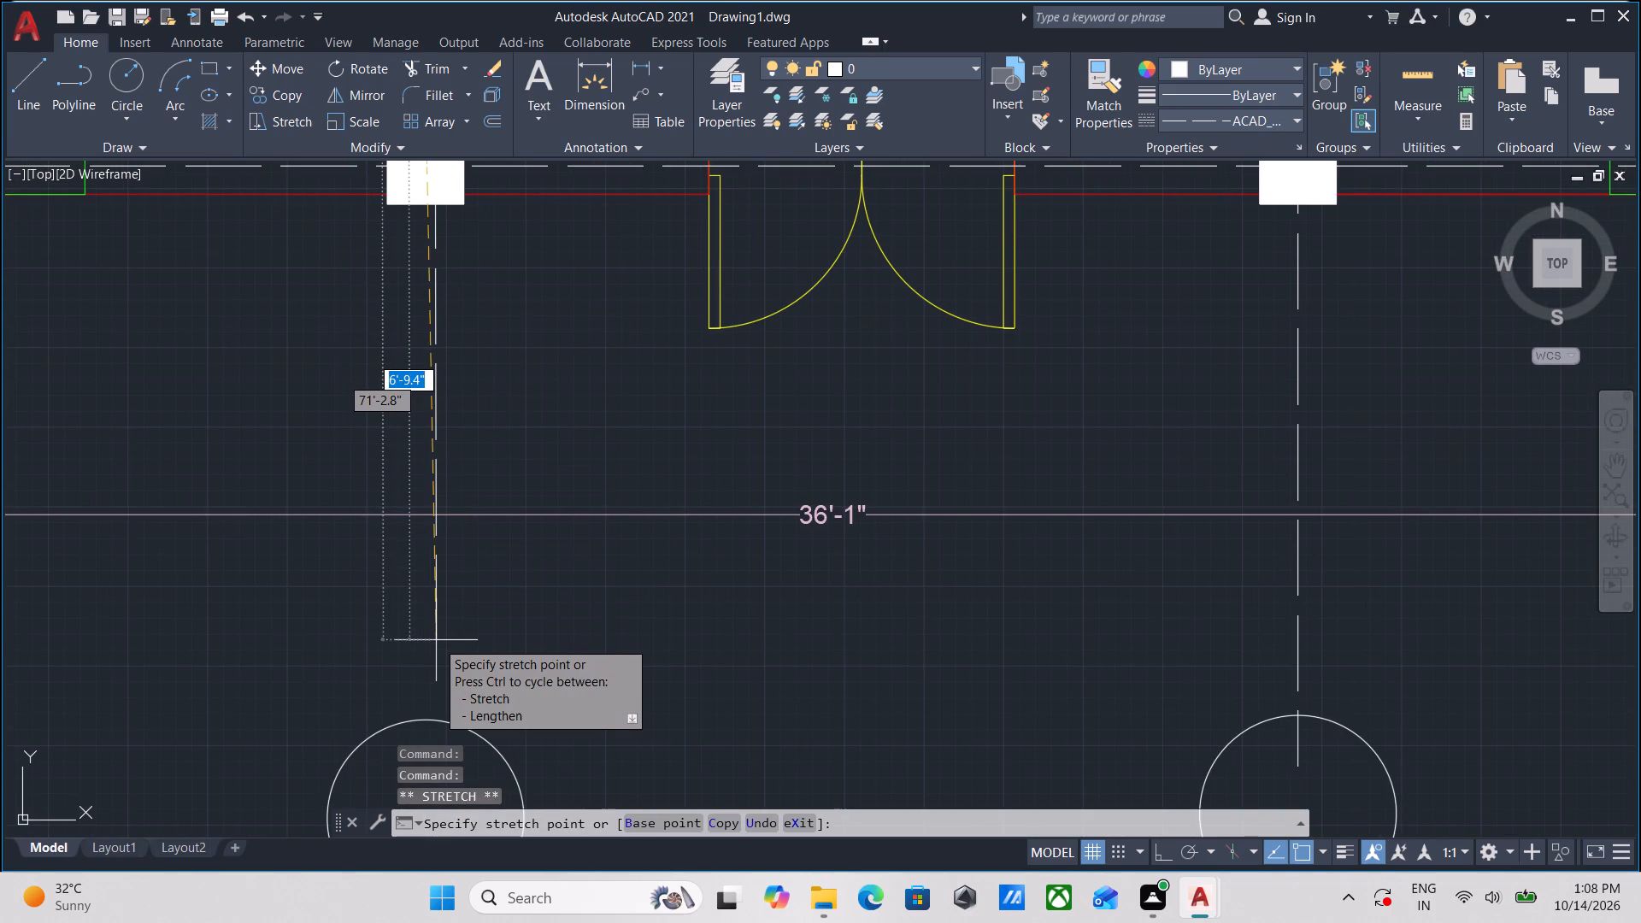
{"action": "key", "text": "F8"}
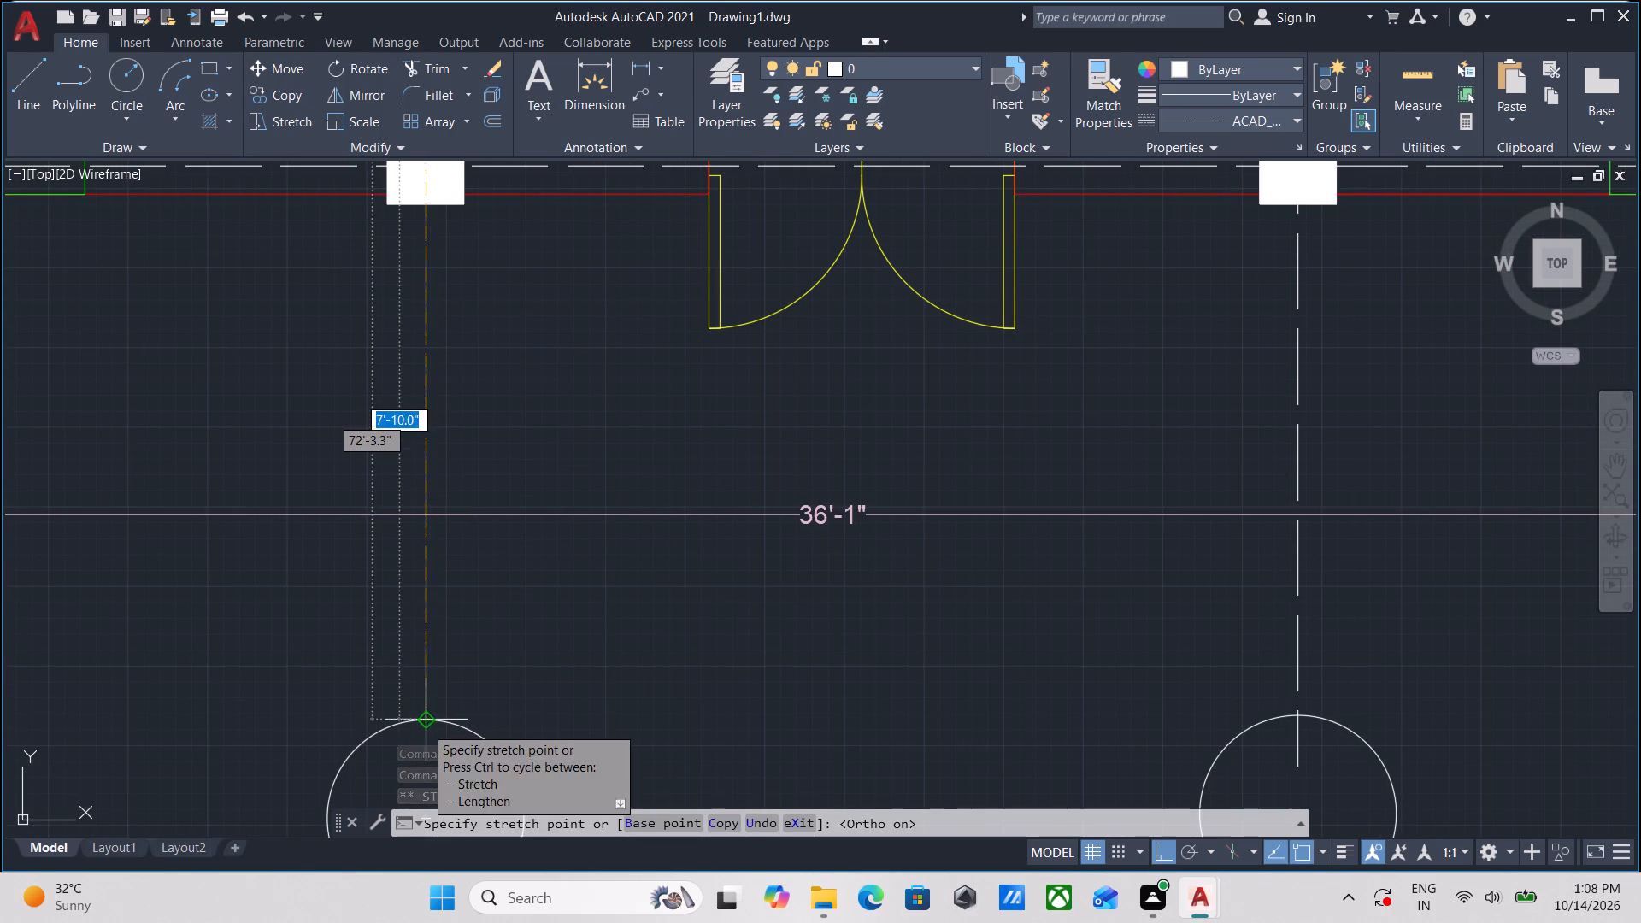
{"action": "left_click", "coordinate": [424, 726]}
{"action": "scroll", "coordinate": [424, 725], "scroll_direction": "down", "scroll_amount": 7}
{"action": "key", "text": "Escape"}
Look over the floor plans, the ground floor column grid and the free space around them.
{"action": "scroll", "coordinate": [553, 640], "scroll_direction": "down", "scroll_amount": 2}
{"action": "middle_click_drag", "start_coordinate": [553, 640], "coordinate": [329, 632]}
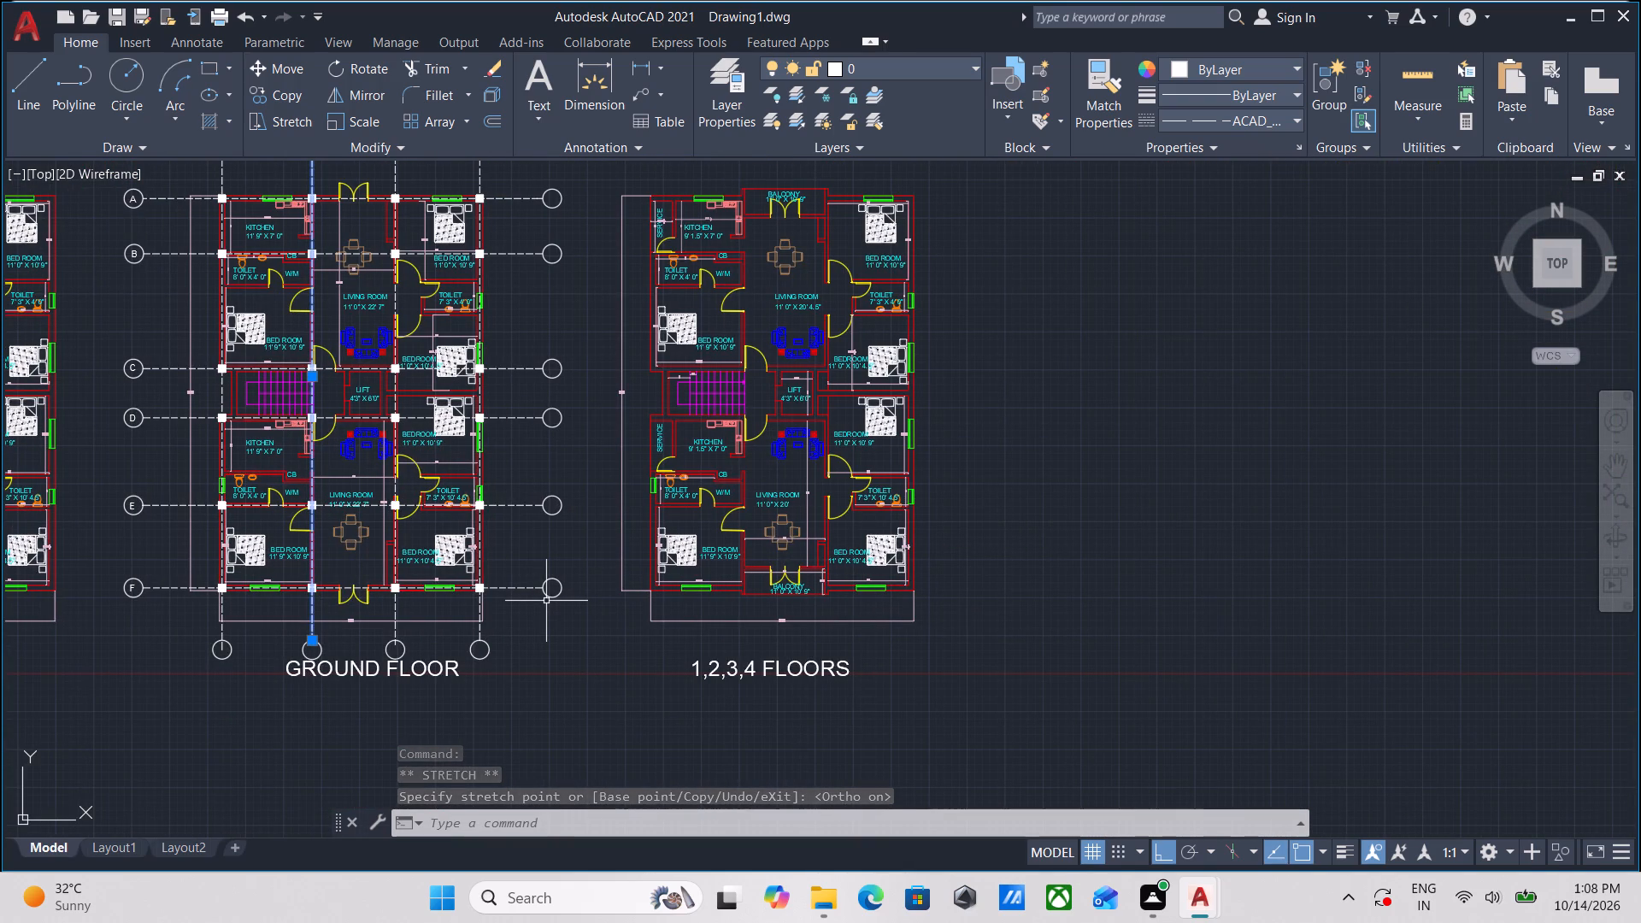
{"action": "scroll", "coordinate": [570, 578], "scroll_direction": "up", "scroll_amount": 2}
{"action": "scroll", "coordinate": [595, 562], "scroll_direction": "down", "scroll_amount": 2}
{"action": "middle_click_drag", "start_coordinate": [591, 548], "coordinate": [556, 441]}
{"action": "scroll", "coordinate": [555, 425], "scroll_direction": "up", "scroll_amount": 1}
{"action": "scroll", "coordinate": [597, 488], "scroll_direction": "down", "scroll_amount": 3}
{"action": "scroll", "coordinate": [846, 591], "scroll_direction": "down", "scroll_amount": 1}
{"action": "middle_click_drag", "start_coordinate": [846, 591], "coordinate": [497, 450]}
{"action": "scroll", "coordinate": [673, 621], "scroll_direction": "up", "scroll_amount": 3}
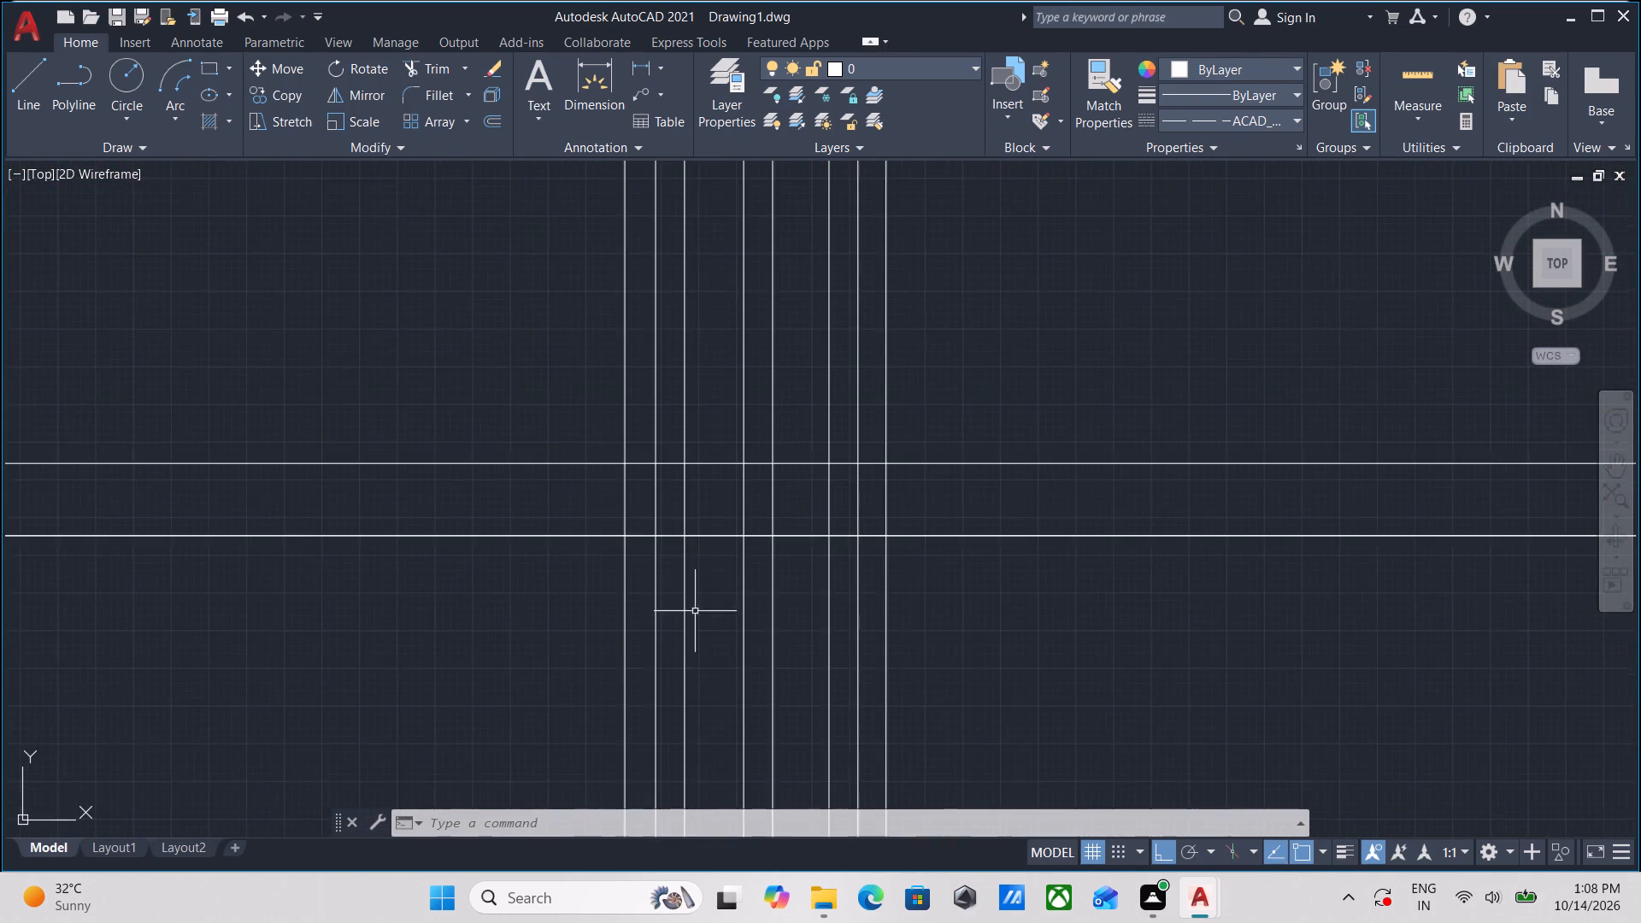
{"action": "scroll", "coordinate": [656, 539], "scroll_direction": "down", "scroll_amount": 1}
{"action": "scroll", "coordinate": [659, 538], "scroll_direction": "up", "scroll_amount": 3}
{"action": "scroll", "coordinate": [658, 527], "scroll_direction": "down", "scroll_amount": 3}
{"action": "middle_click_drag", "start_coordinate": [852, 634], "coordinate": [862, 638]}
{"action": "scroll", "coordinate": [460, 516], "scroll_direction": "down", "scroll_amount": 1}
{"action": "middle_click_drag", "start_coordinate": [460, 516], "coordinate": [746, 732]}
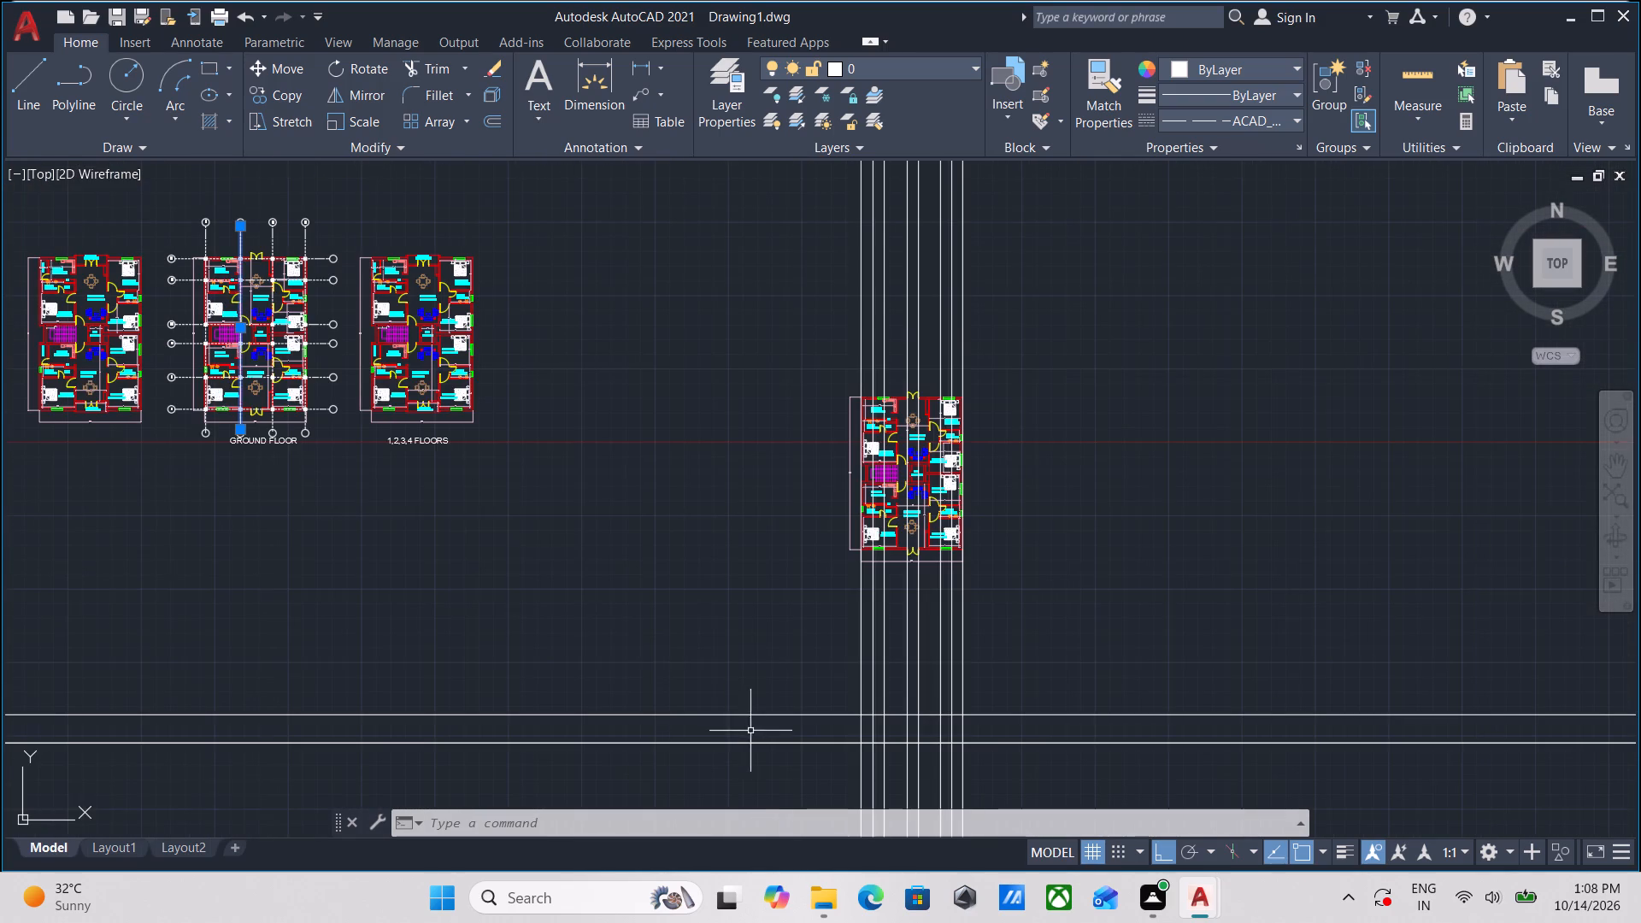
{"action": "middle_click_drag", "start_coordinate": [479, 549], "coordinate": [662, 656]}
{"action": "scroll", "coordinate": [391, 591], "scroll_direction": "up", "scroll_amount": 2}
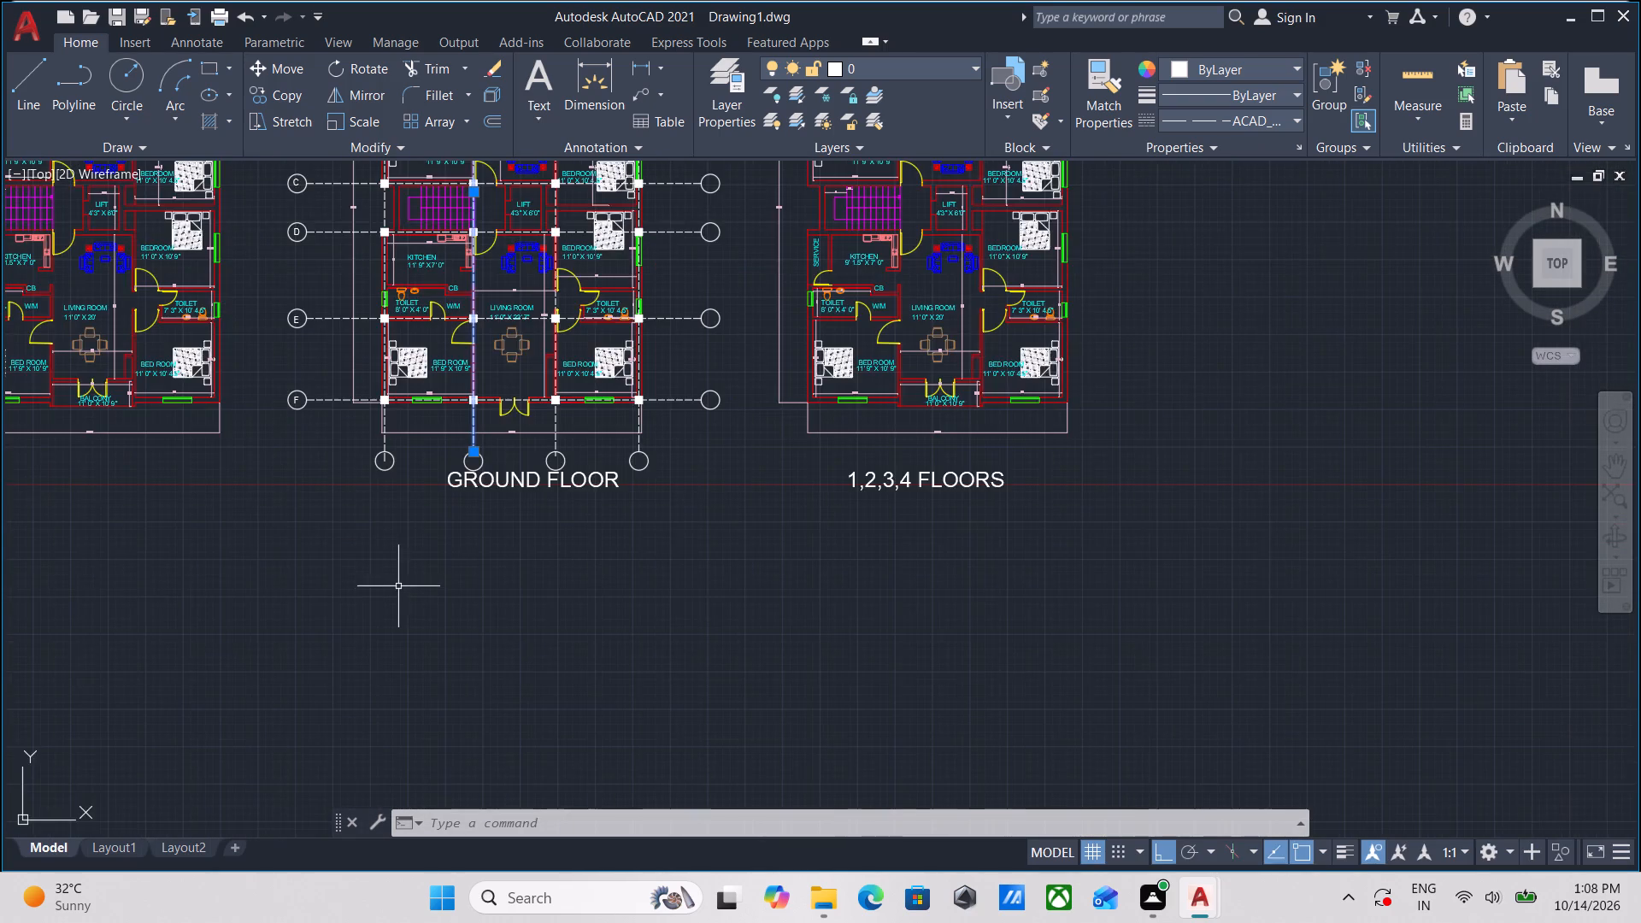
{"action": "scroll", "coordinate": [401, 586], "scroll_direction": "down", "scroll_amount": 1}
{"action": "middle_click_drag", "start_coordinate": [401, 586], "coordinate": [395, 658]}
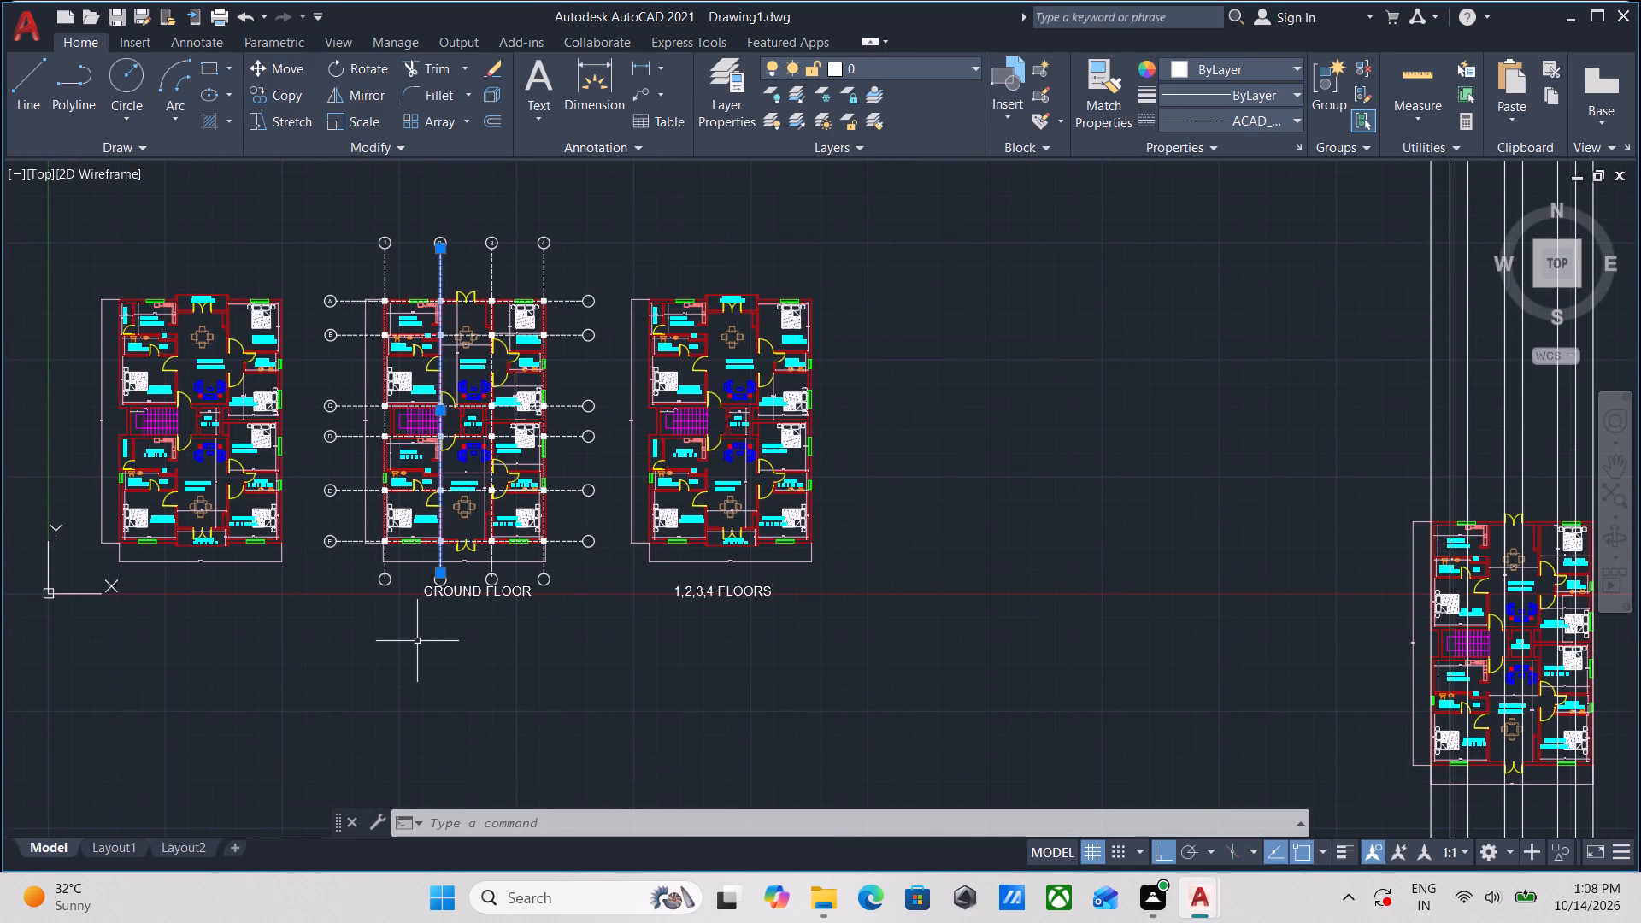
{"action": "scroll", "coordinate": [417, 641], "scroll_direction": "up", "scroll_amount": 2}
{"action": "scroll", "coordinate": [498, 656], "scroll_direction": "down", "scroll_amount": 1}
{"action": "middle_click_drag", "start_coordinate": [518, 661], "coordinate": [309, 549]}
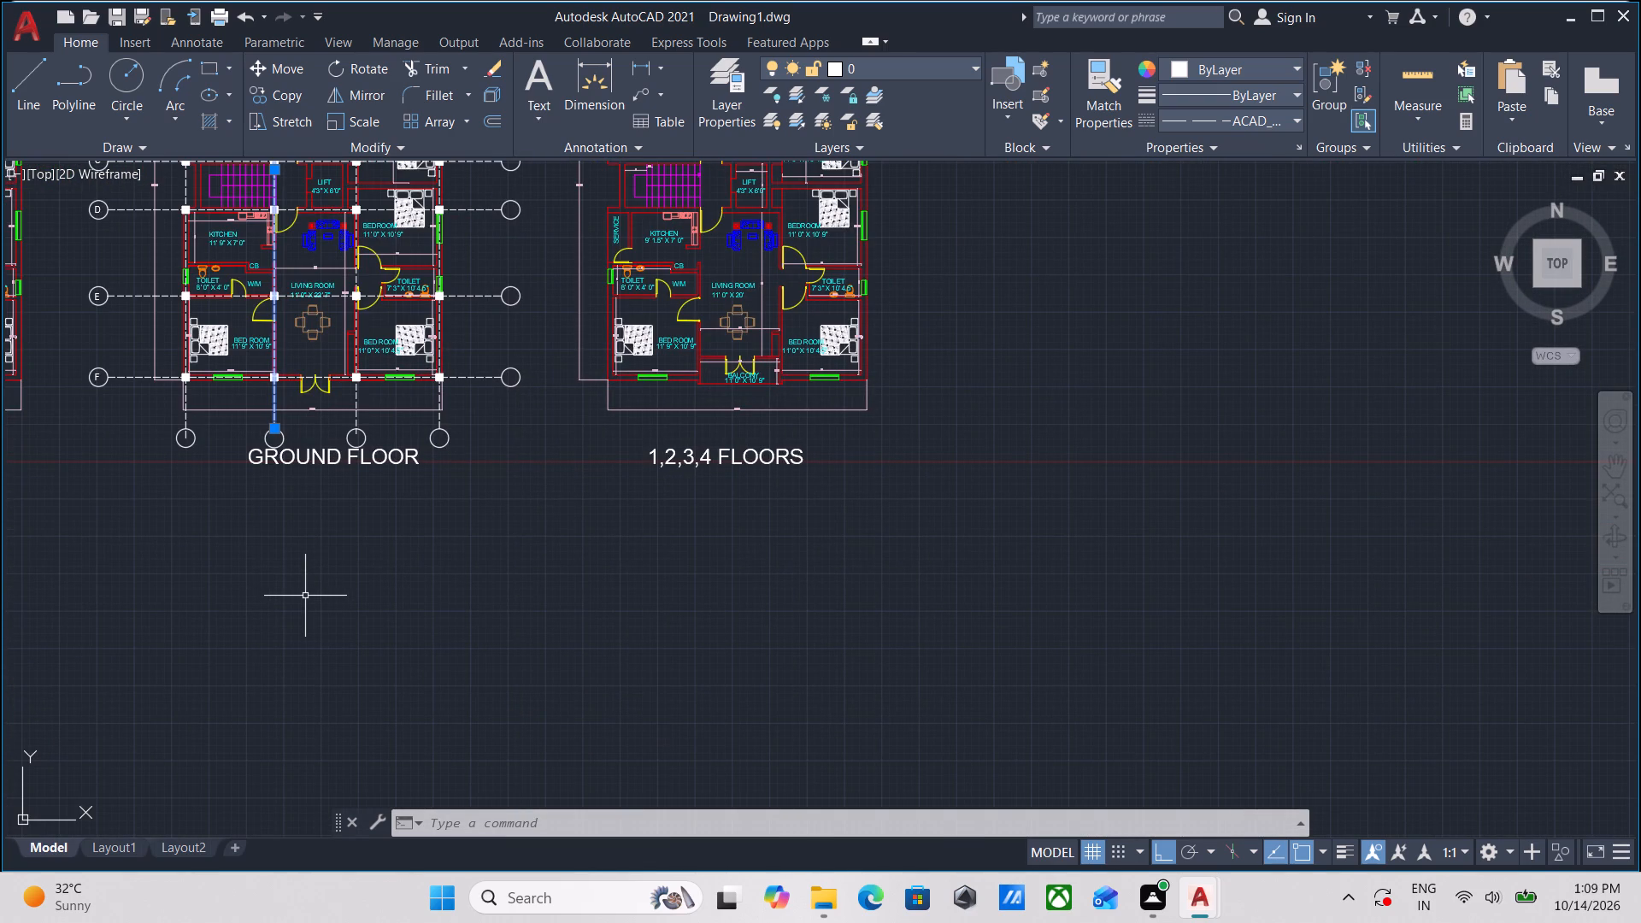
{"action": "scroll", "coordinate": [306, 596], "scroll_direction": "down", "scroll_amount": 2}
{"action": "middle_click_drag", "start_coordinate": [306, 596], "coordinate": [308, 625]}
{"action": "scroll", "coordinate": [279, 519], "scroll_direction": "up", "scroll_amount": 2}
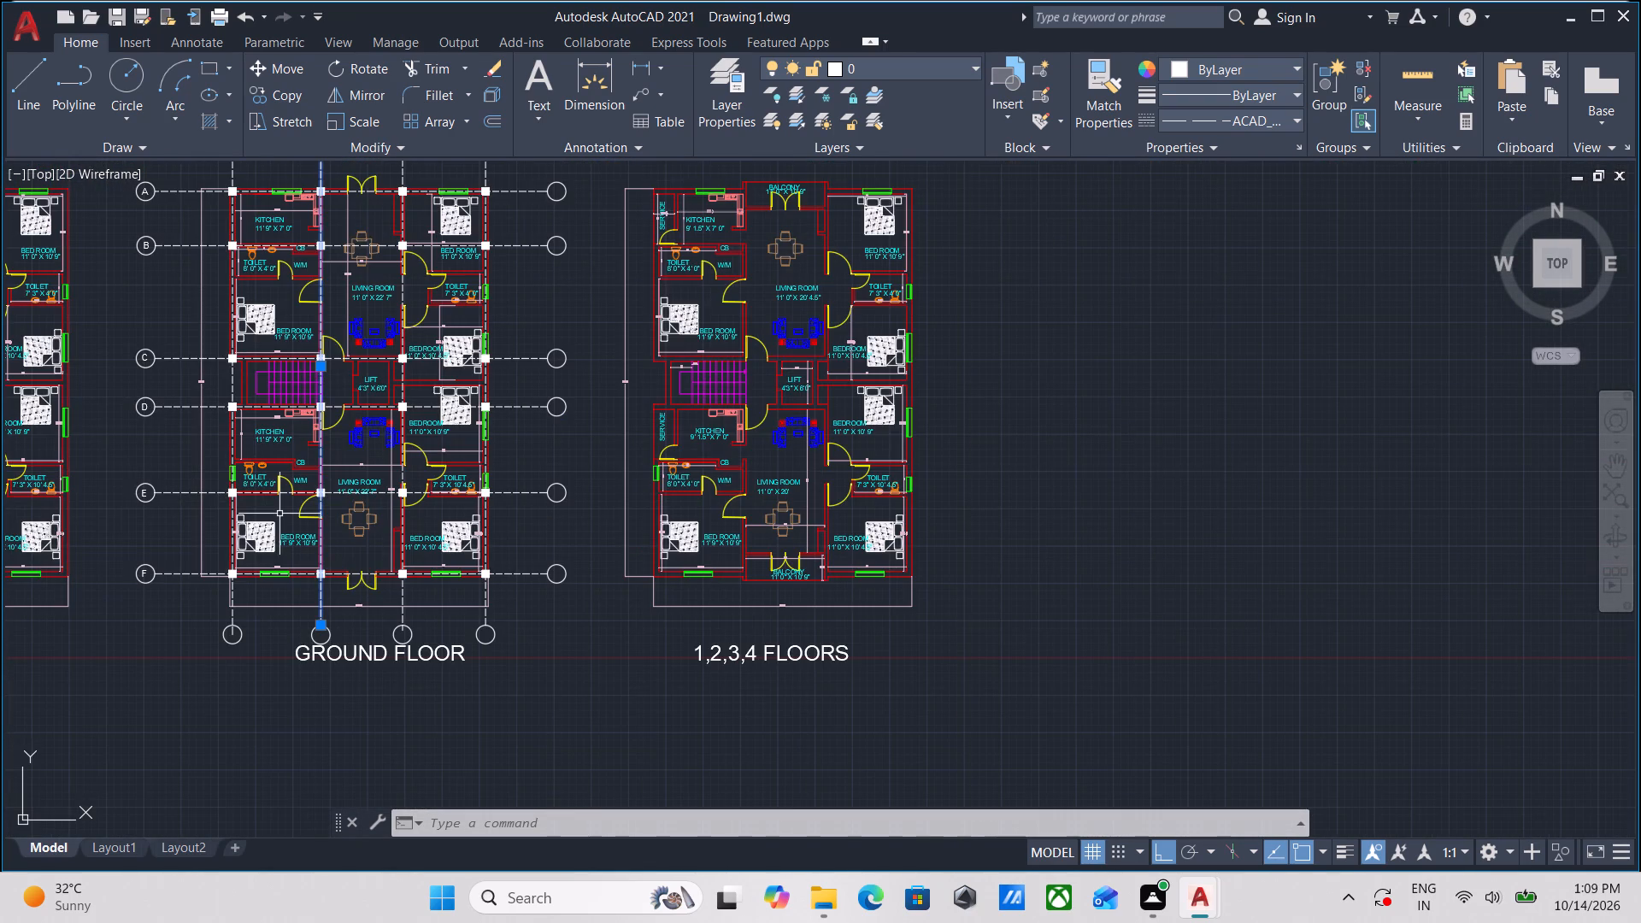
{"action": "scroll", "coordinate": [306, 532], "scroll_direction": "down", "scroll_amount": 1}
{"action": "scroll", "coordinate": [378, 573], "scroll_direction": "up", "scroll_amount": 2}
{"action": "scroll", "coordinate": [520, 561], "scroll_direction": "down", "scroll_amount": 1}
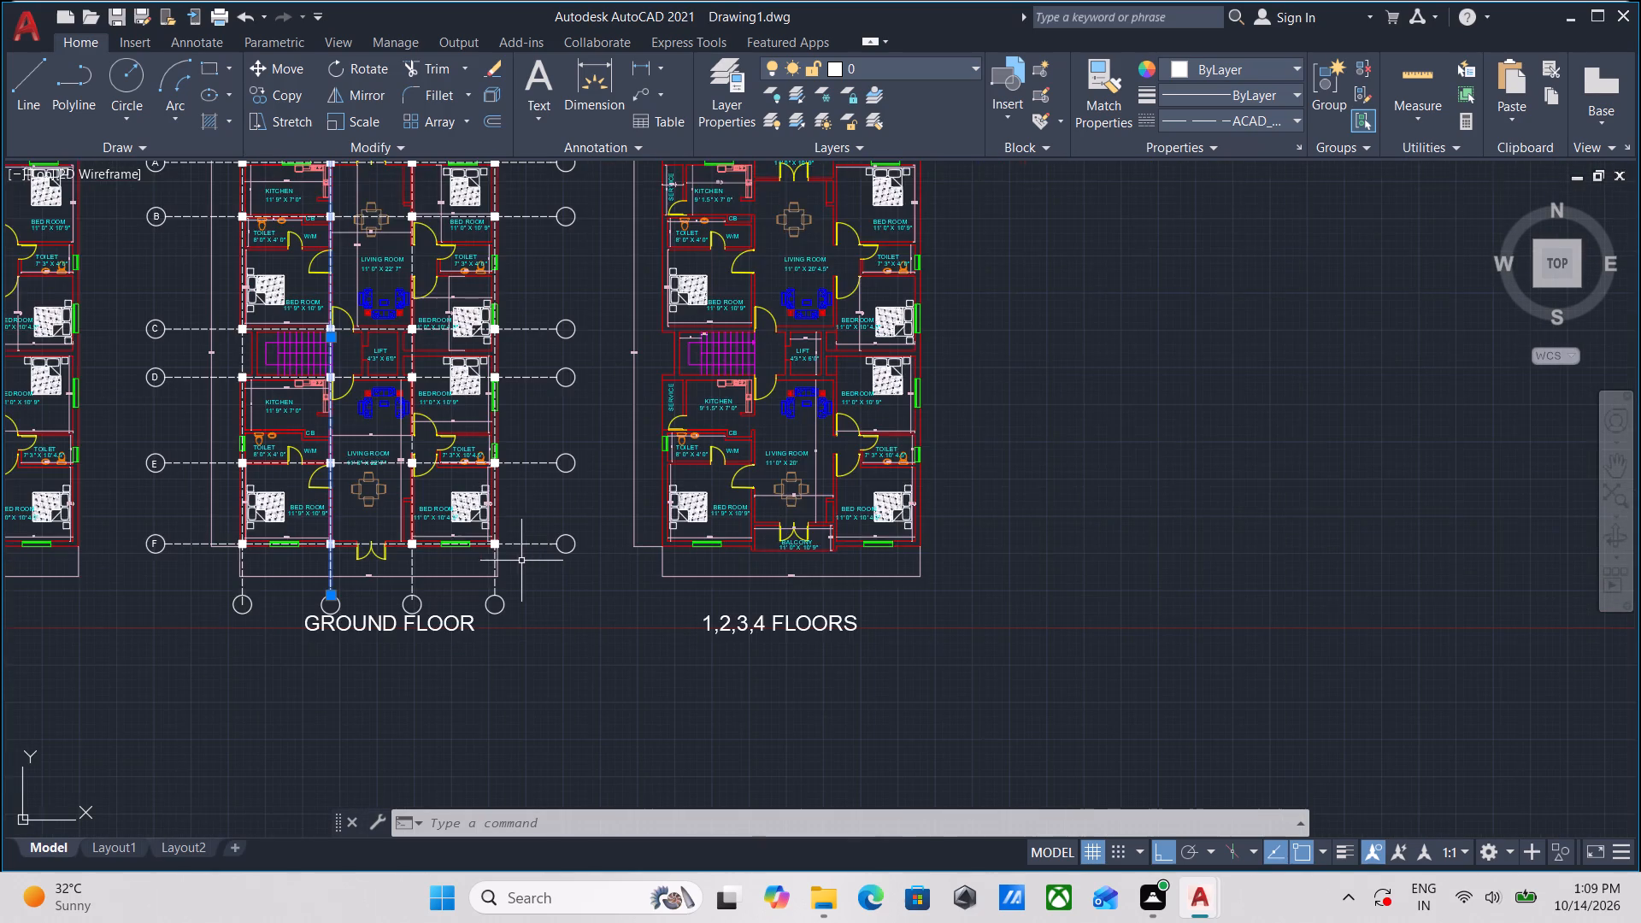
{"action": "middle_click_drag", "start_coordinate": [529, 561], "coordinate": [538, 459]}
{"action": "scroll", "coordinate": [547, 510], "scroll_direction": "up", "scroll_amount": 1}
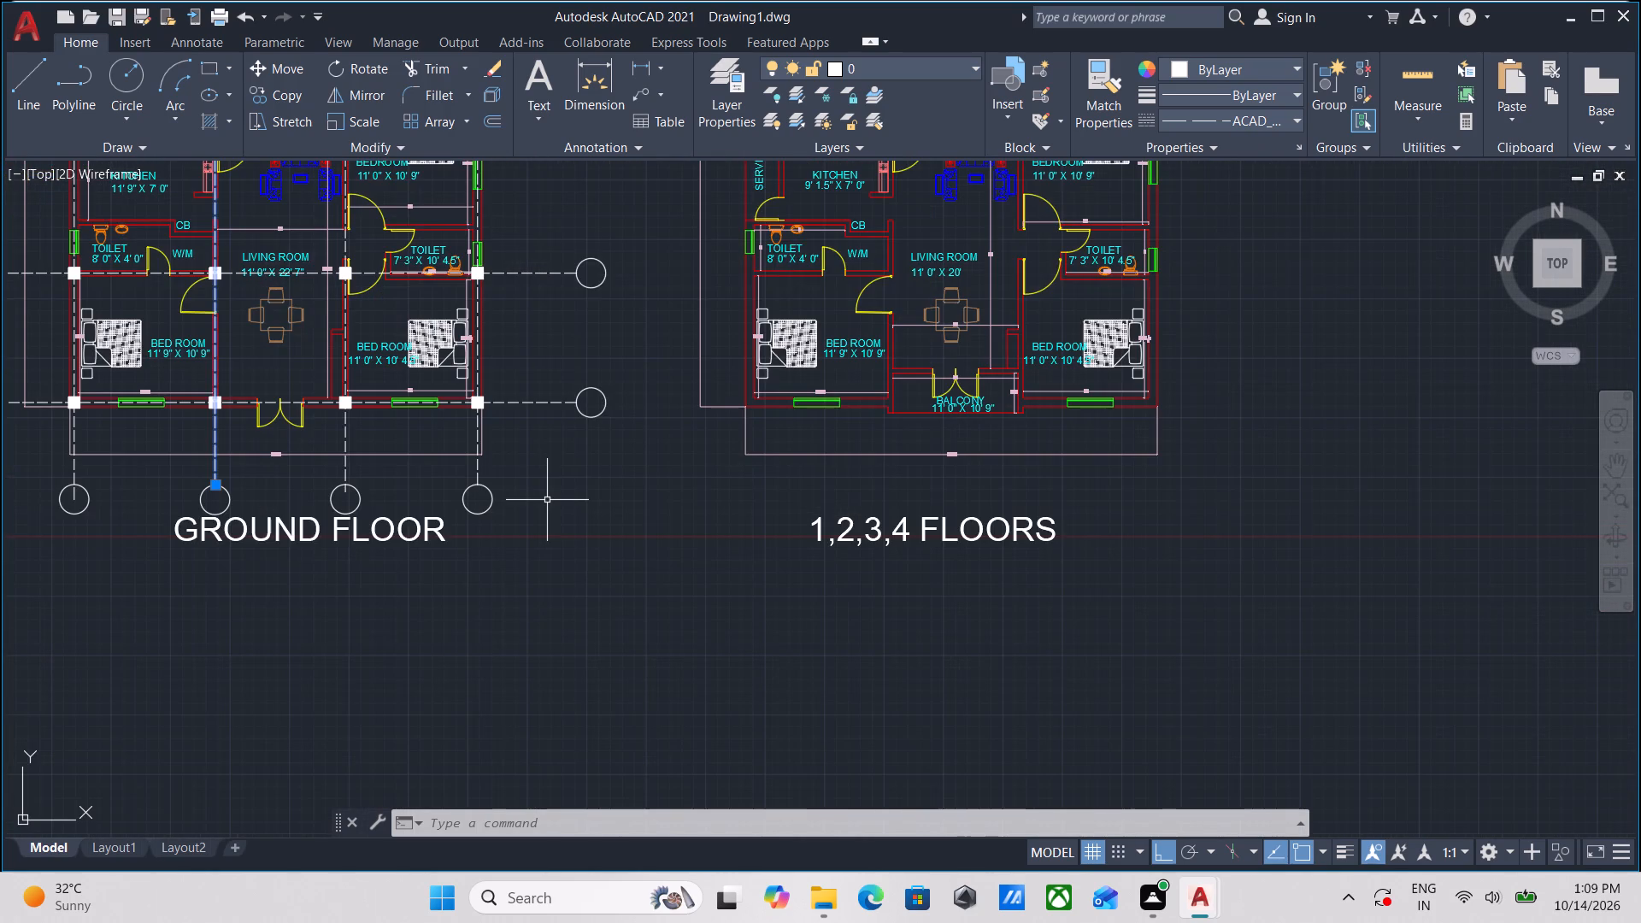
{"action": "scroll", "coordinate": [547, 498], "scroll_direction": "down", "scroll_amount": 1}
{"action": "middle_click_drag", "start_coordinate": [556, 501], "coordinate": [710, 585]}
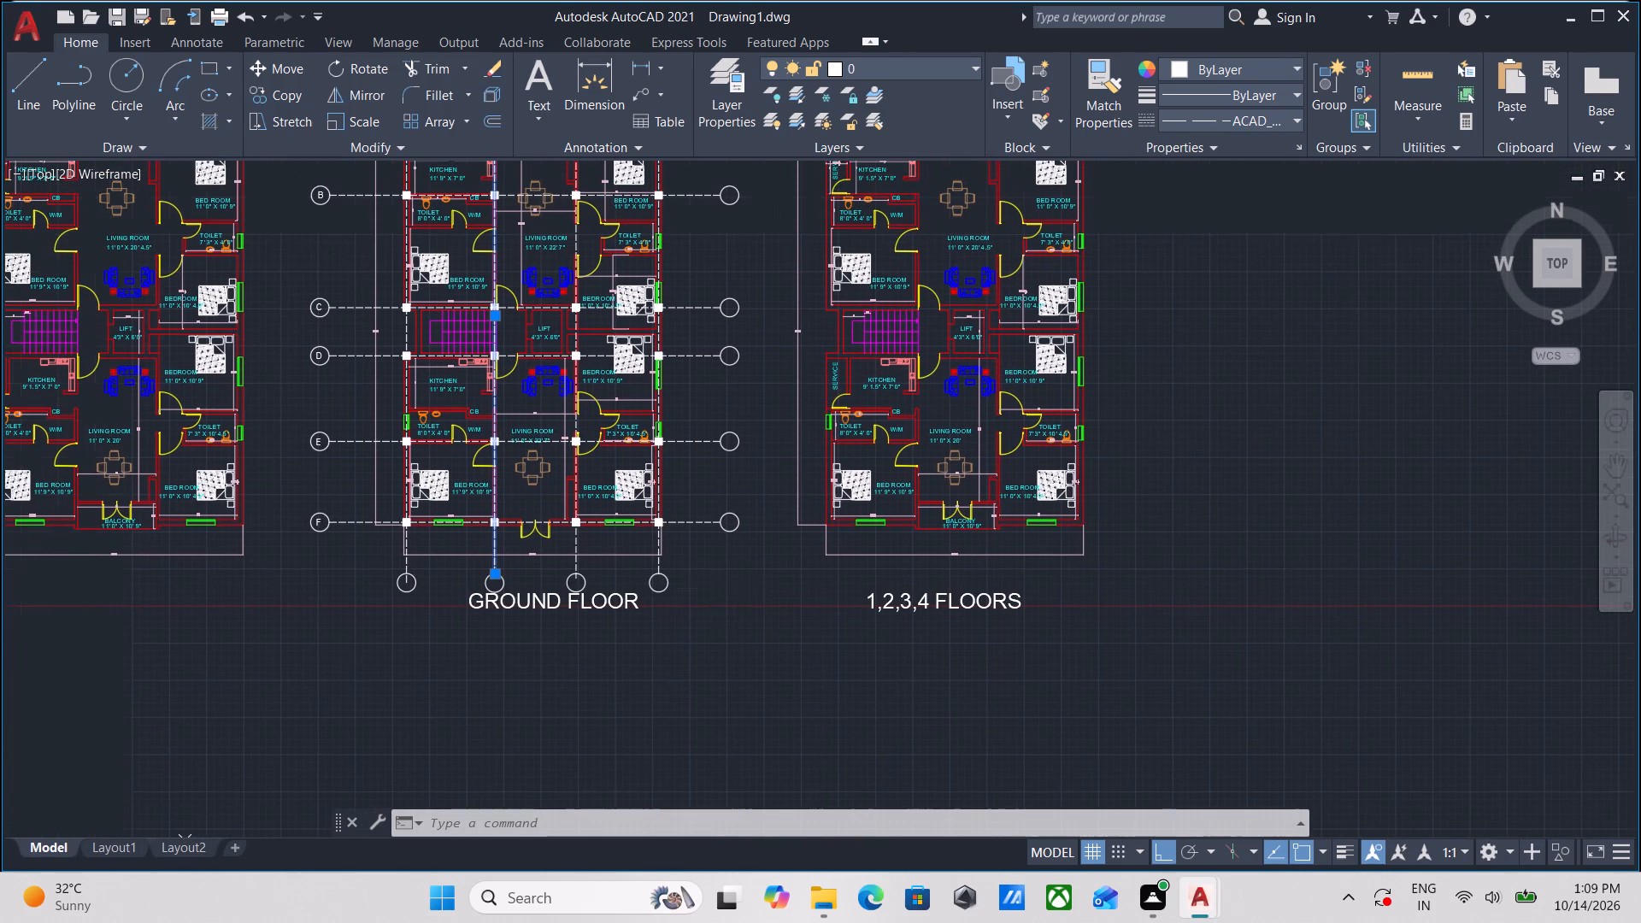
{"action": "scroll", "coordinate": [719, 588], "scroll_direction": "down", "scroll_amount": 2}
{"action": "middle_click_drag", "start_coordinate": [719, 588], "coordinate": [712, 559]}
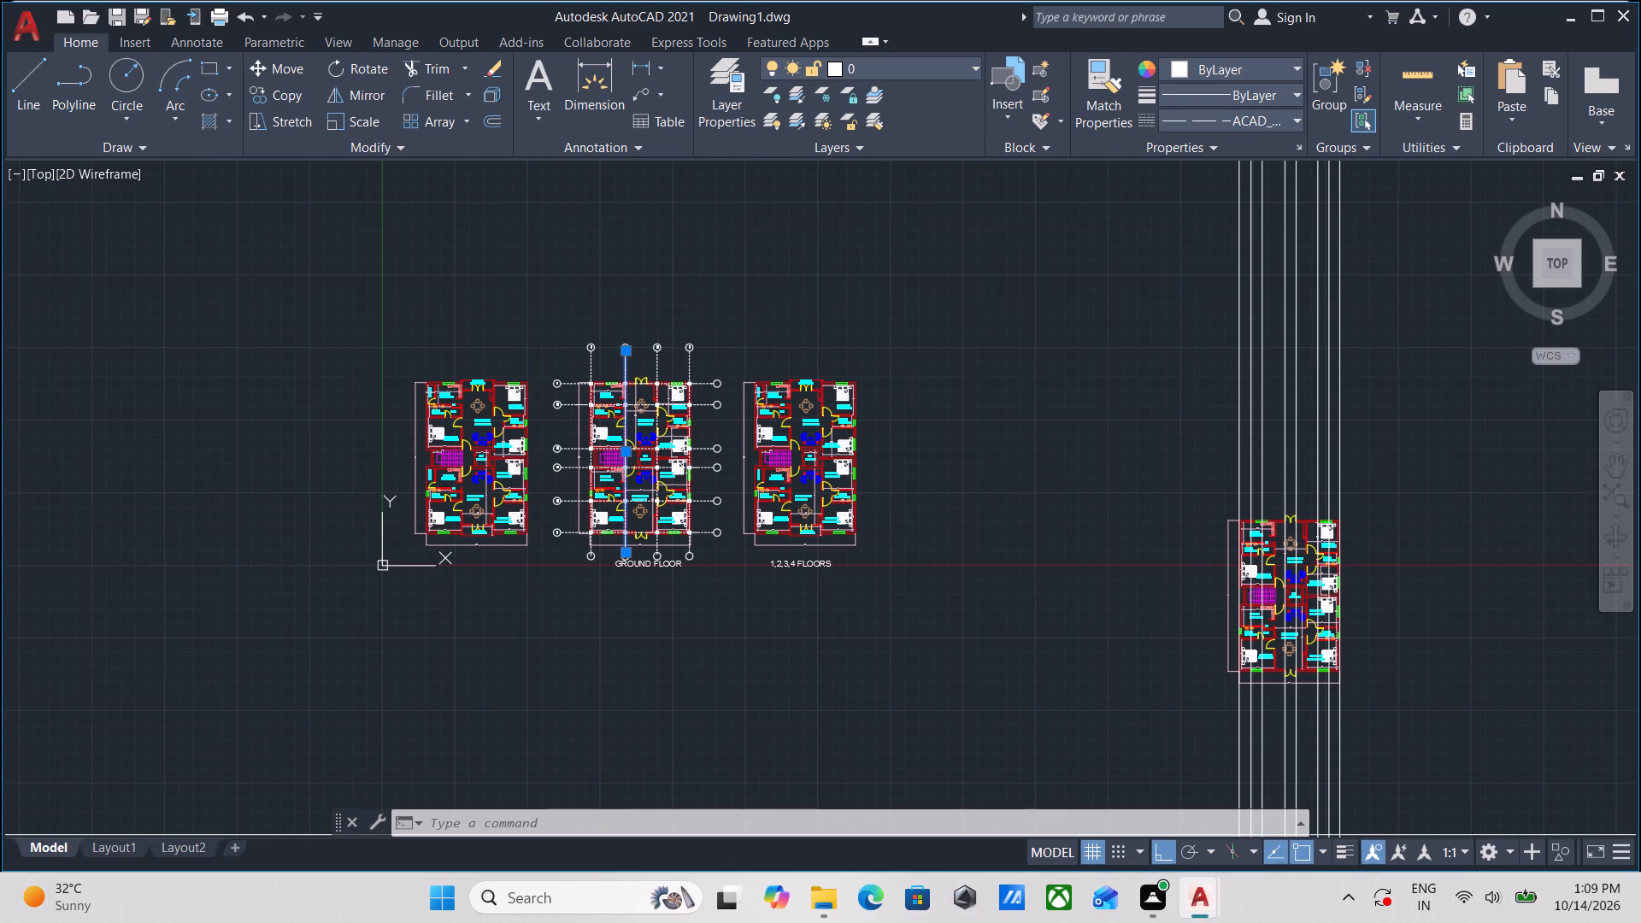
Copy the ground floor plan with its column grid, excluding the title, about 90' straight south, using the southwest column as base point.
{"action": "left_click", "coordinate": [712, 559]}
{"action": "left_click", "coordinate": [561, 335]}
{"action": "scroll", "coordinate": [616, 358], "scroll_direction": "up", "scroll_amount": 2}
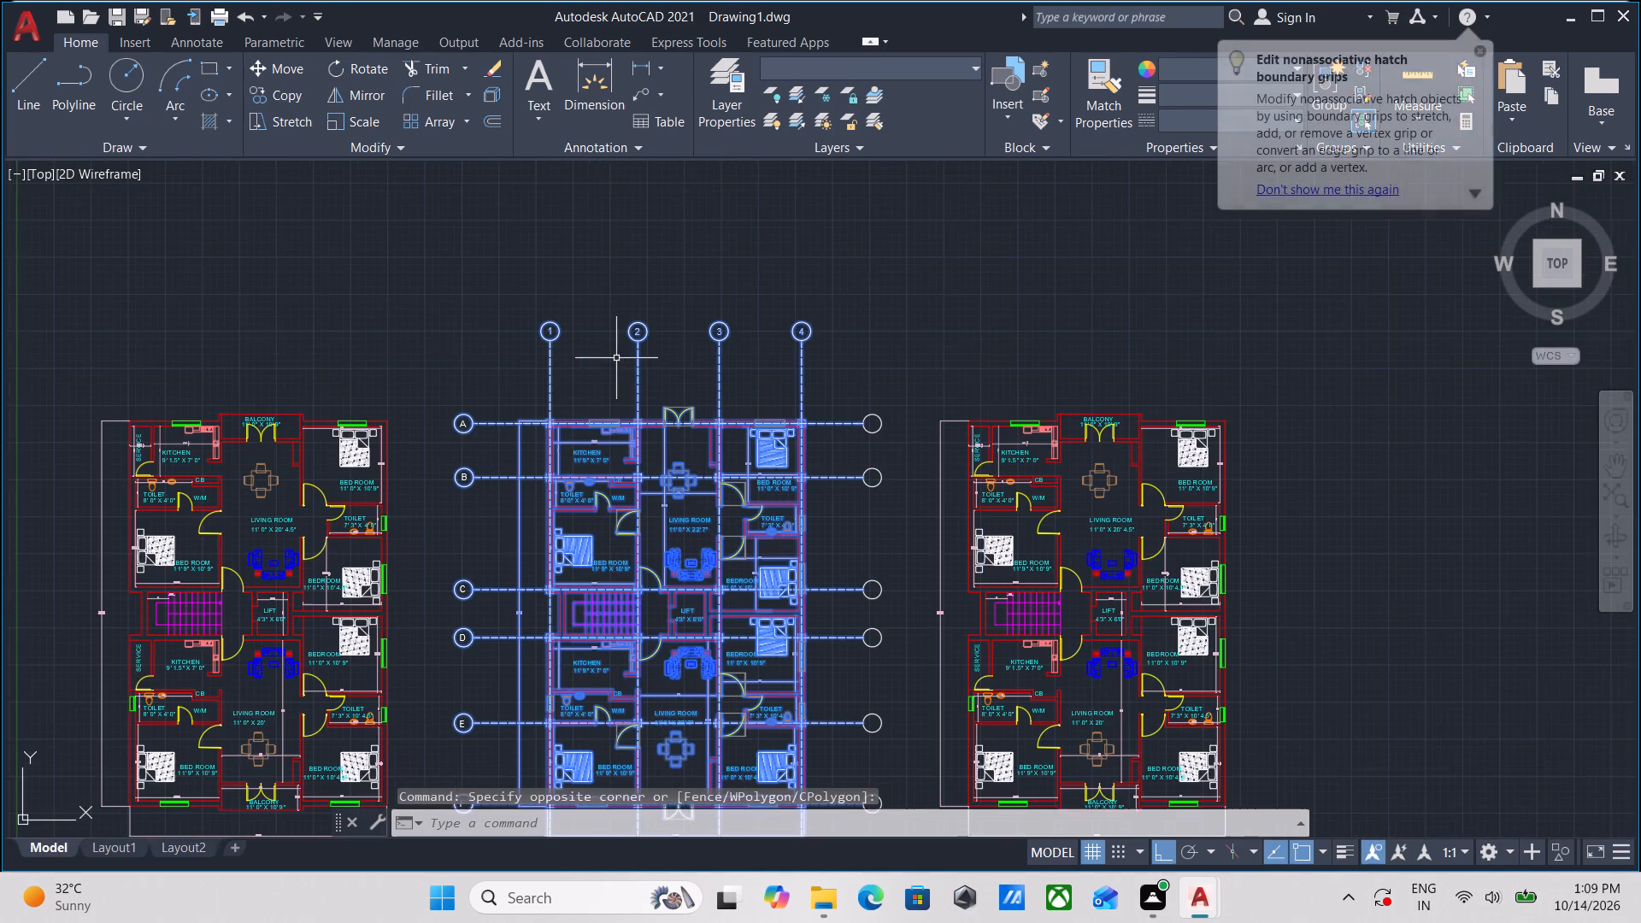
{"action": "middle_click_drag", "start_coordinate": [616, 358], "coordinate": [603, 343]}
{"action": "type", "text": "CO"}
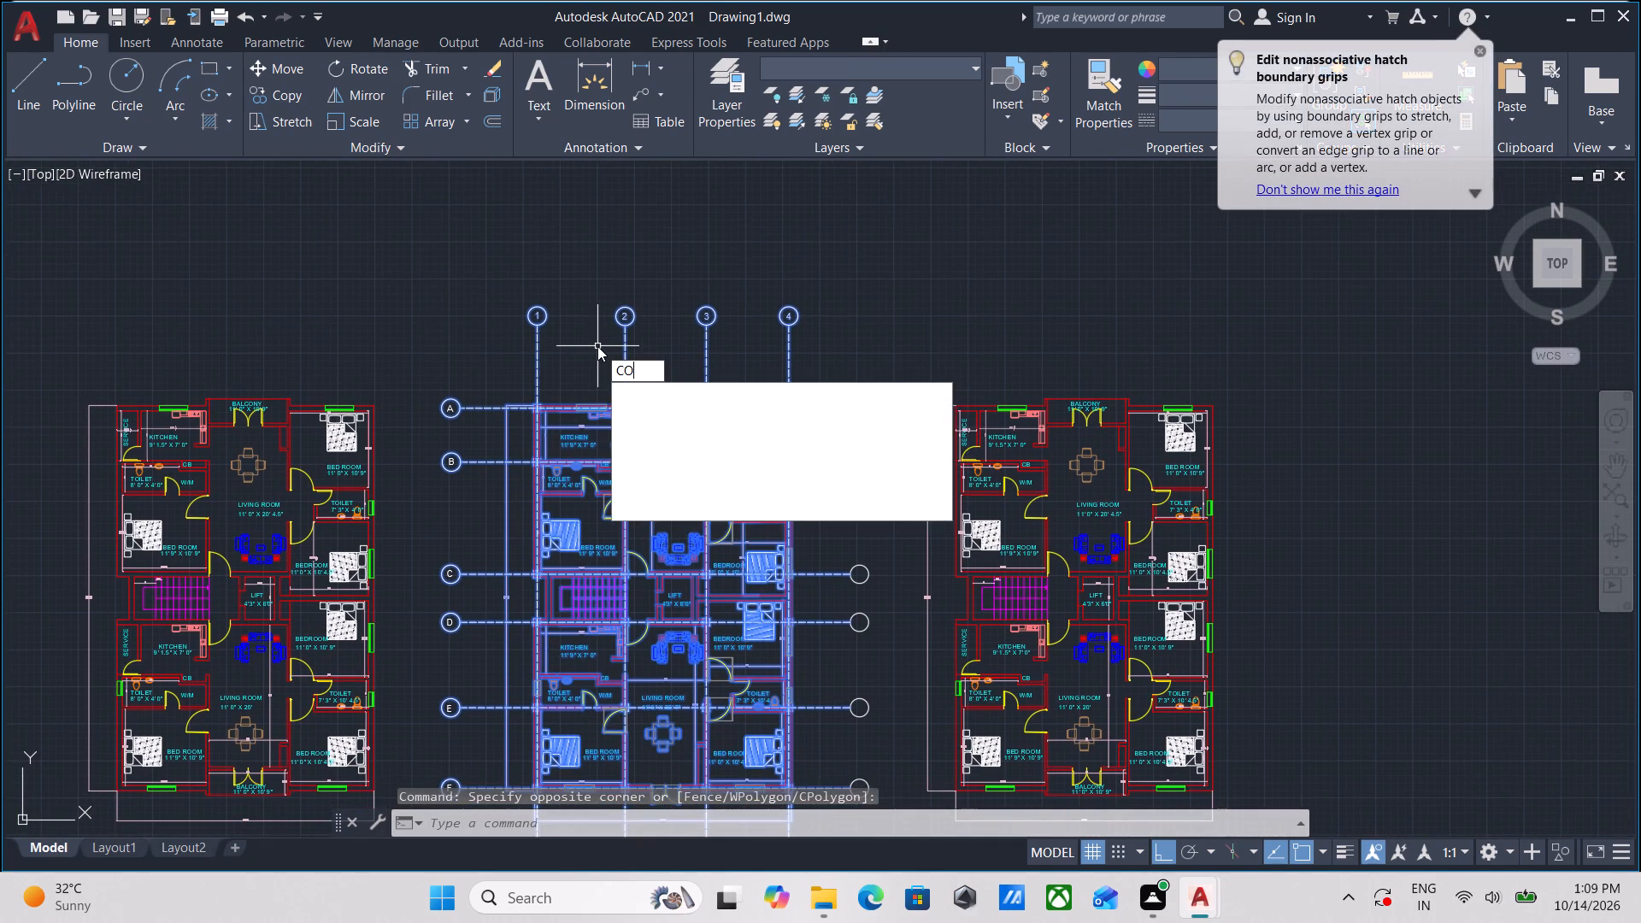
{"action": "key", "text": "Return"}
{"action": "middle_click_drag", "start_coordinate": [607, 353], "coordinate": [685, 193]}
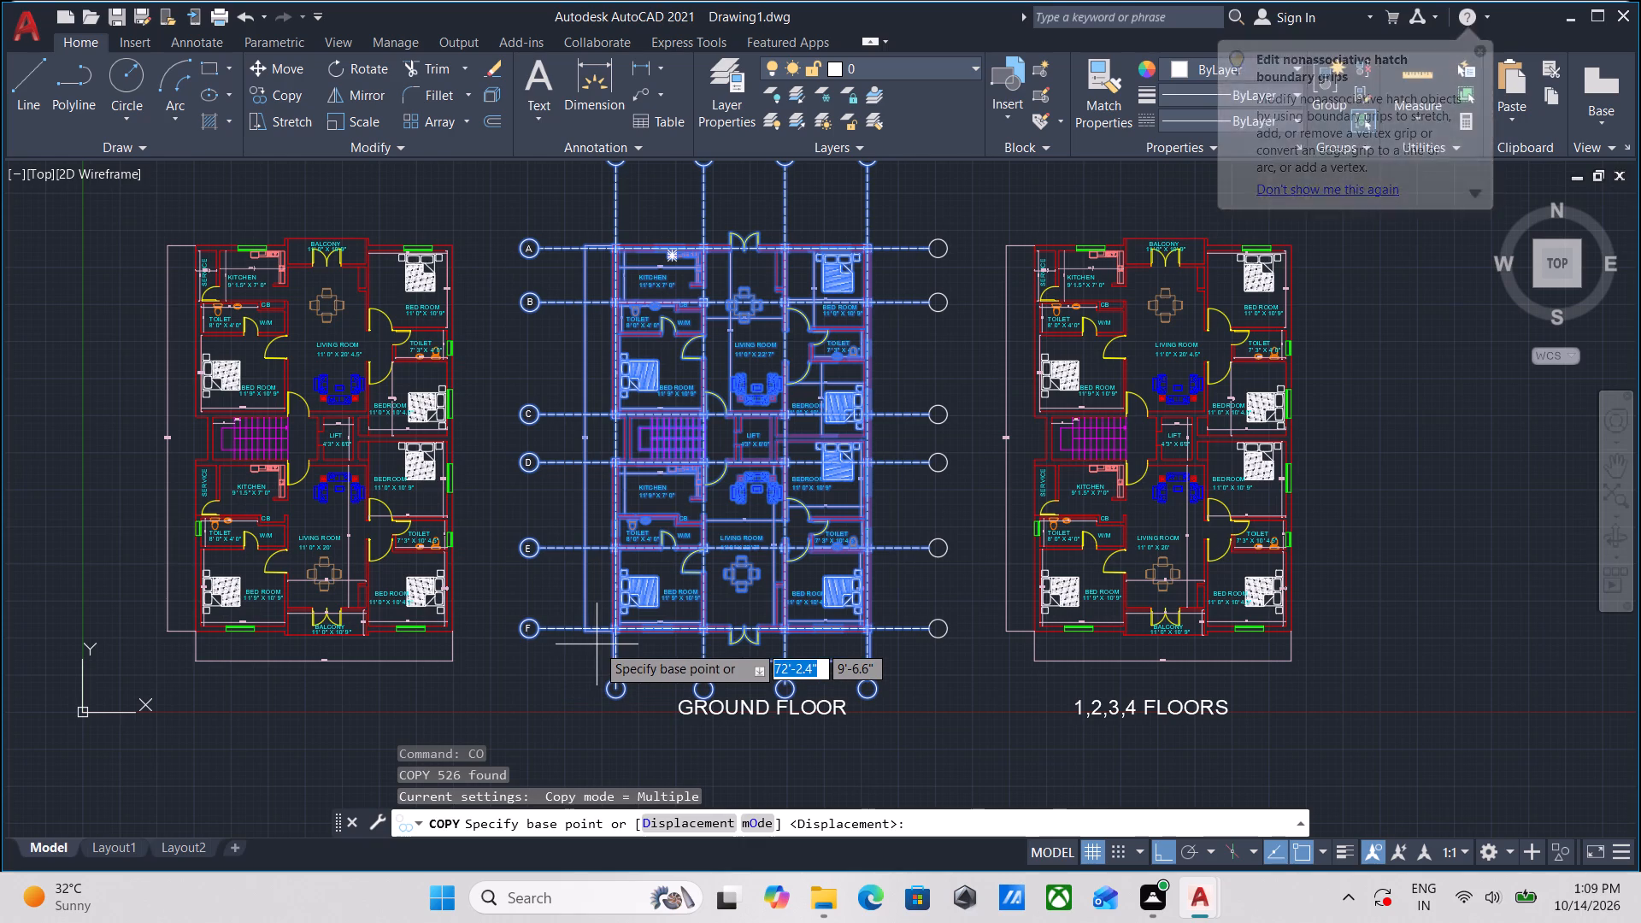
{"action": "scroll", "coordinate": [602, 641], "scroll_direction": "up", "scroll_amount": 2}
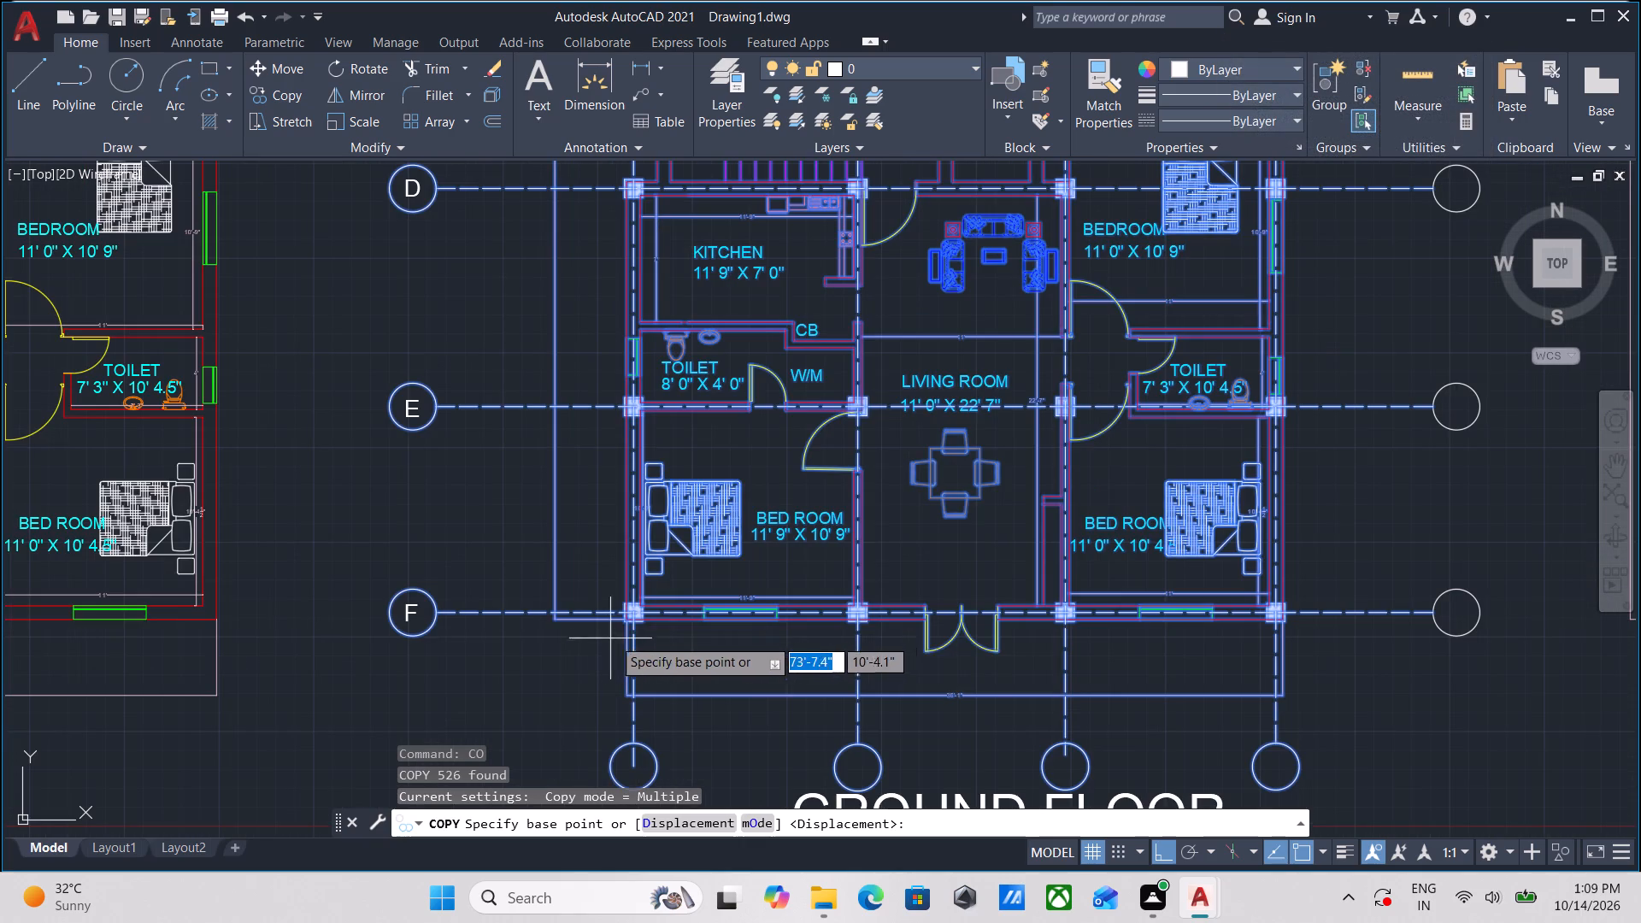
{"action": "left_click", "coordinate": [632, 614]}
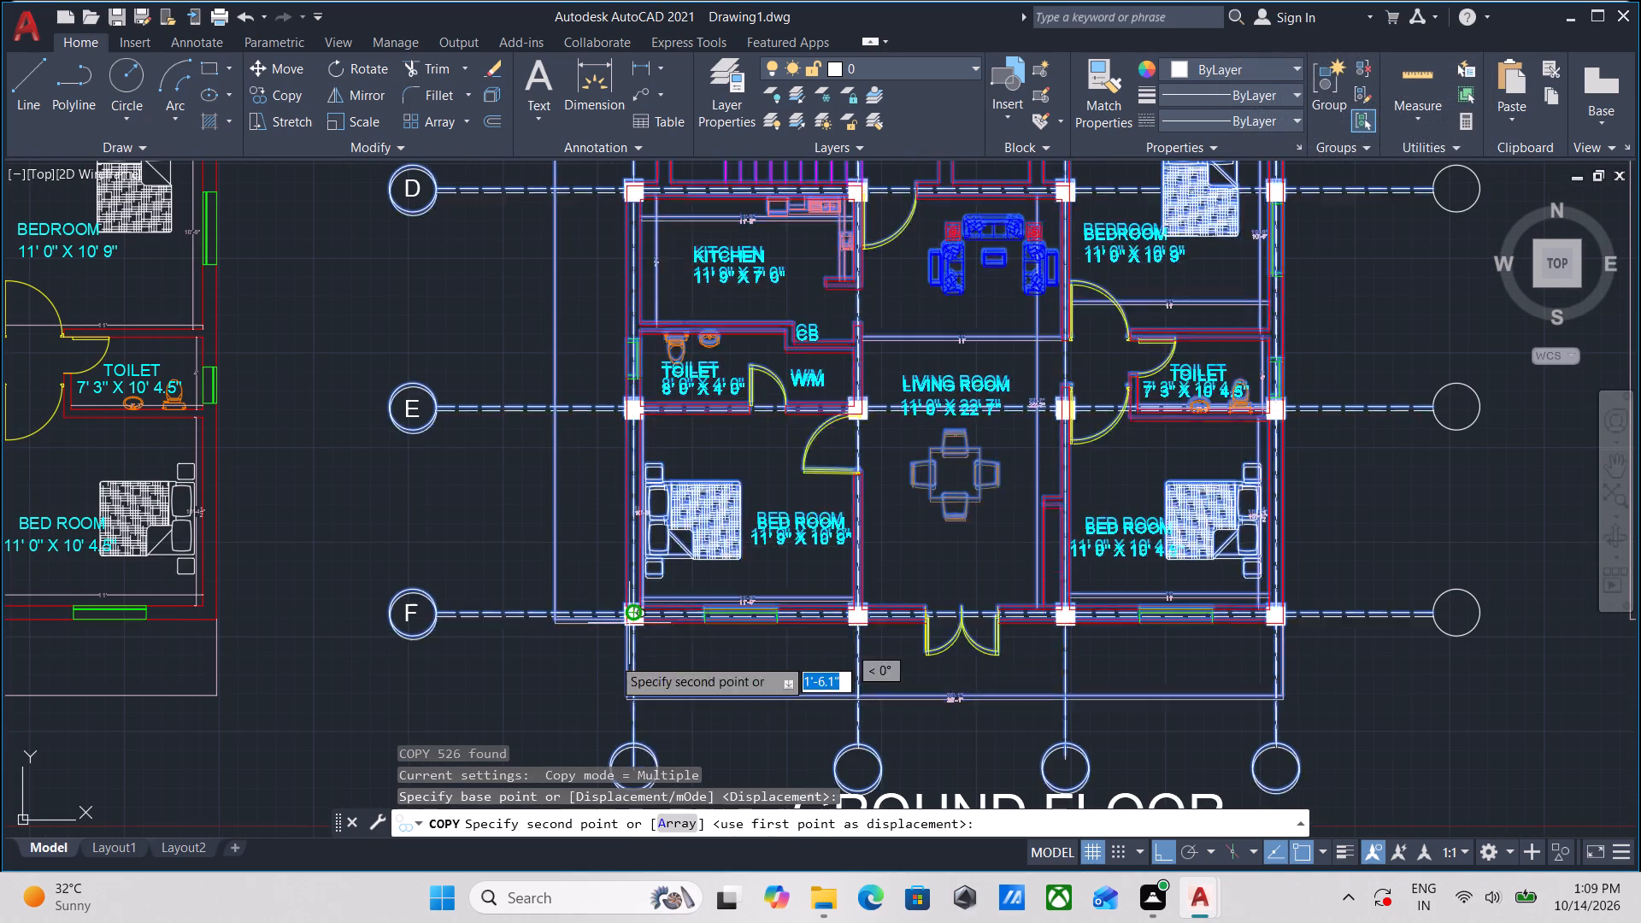
{"action": "scroll", "coordinate": [582, 718], "scroll_direction": "down", "scroll_amount": 1}
{"action": "middle_click_drag", "start_coordinate": [582, 718], "coordinate": [774, 239]}
{"action": "scroll", "coordinate": [791, 727], "scroll_direction": "down", "scroll_amount": 1}
{"action": "middle_click_drag", "start_coordinate": [791, 726], "coordinate": [804, 458]}
{"action": "scroll", "coordinate": [808, 443], "scroll_direction": "down", "scroll_amount": 1}
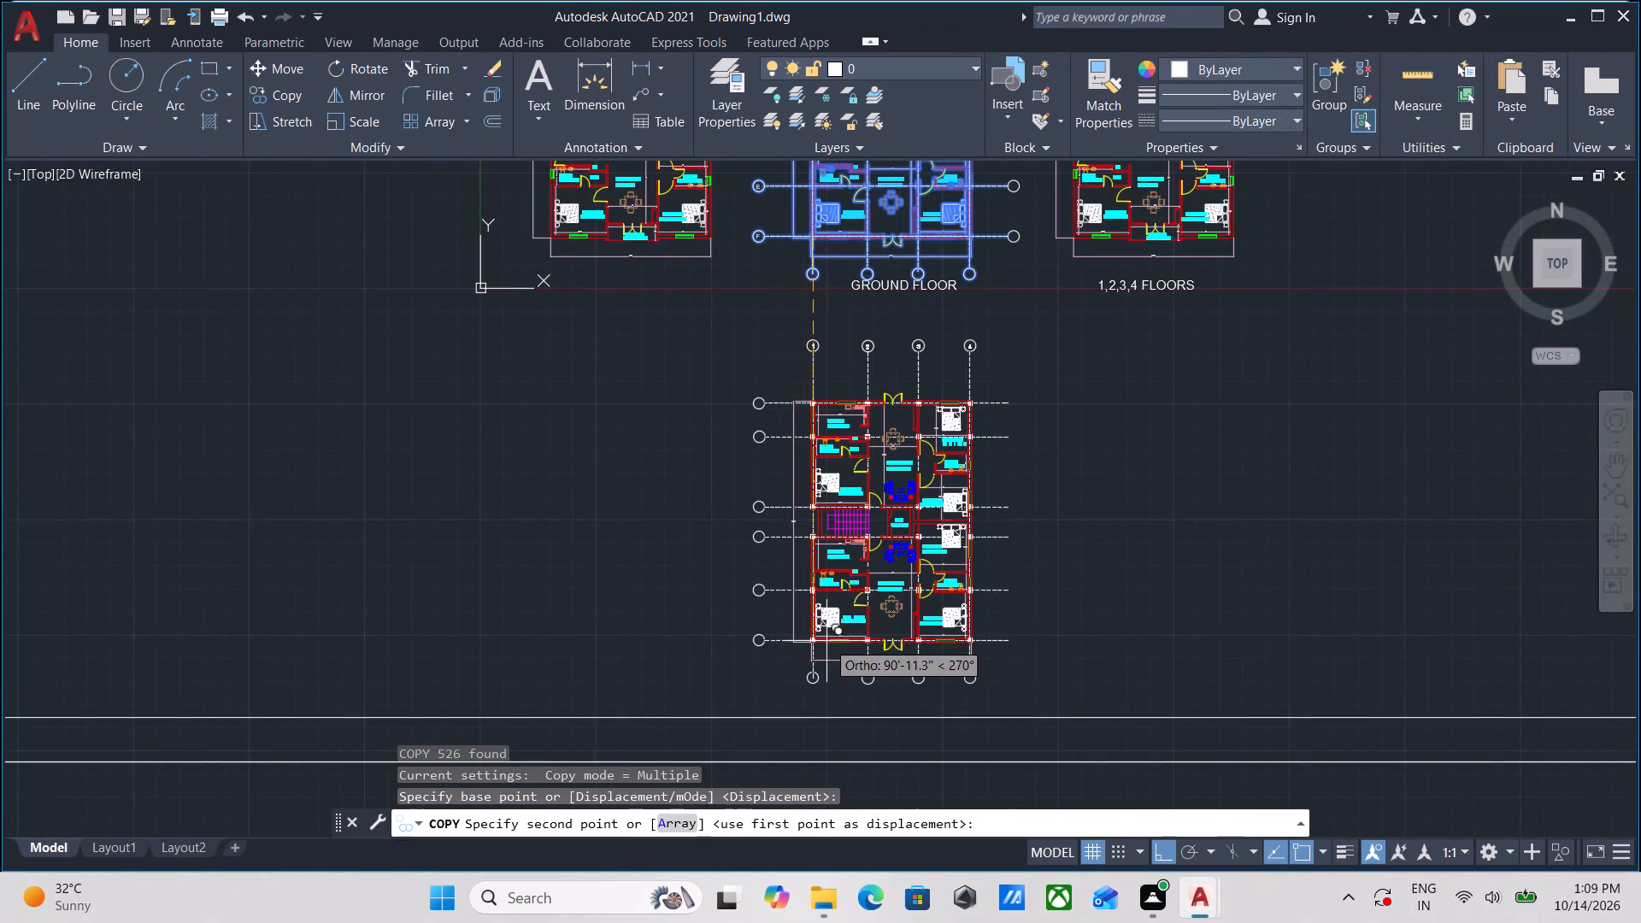
{"action": "left_click", "coordinate": [826, 638]}
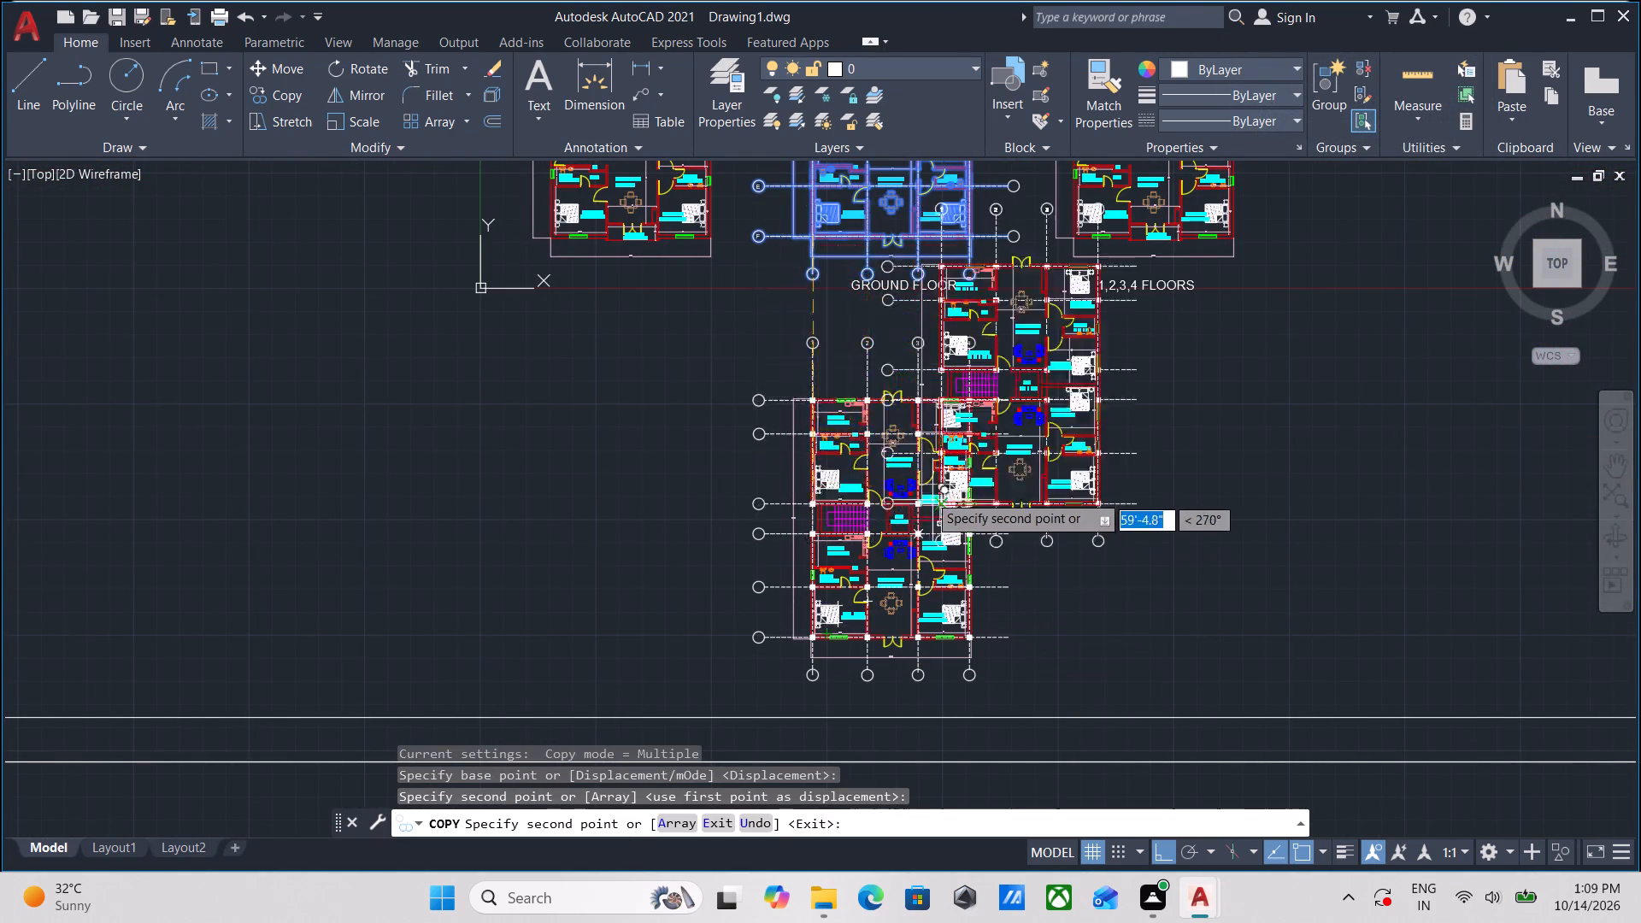
{"action": "key", "text": "Escape"}
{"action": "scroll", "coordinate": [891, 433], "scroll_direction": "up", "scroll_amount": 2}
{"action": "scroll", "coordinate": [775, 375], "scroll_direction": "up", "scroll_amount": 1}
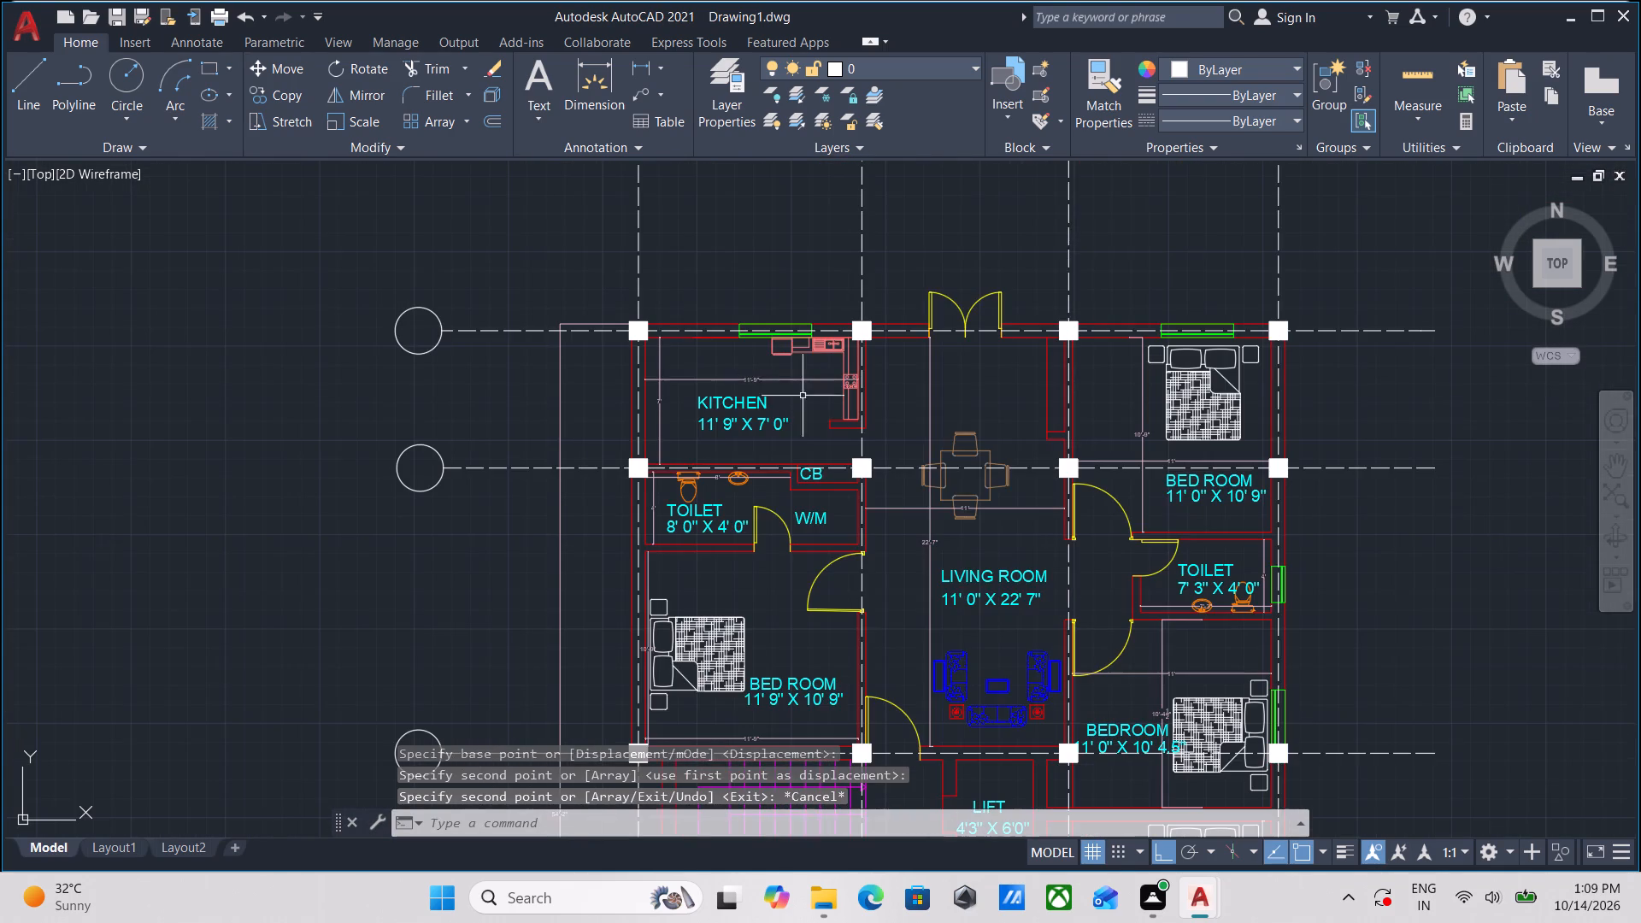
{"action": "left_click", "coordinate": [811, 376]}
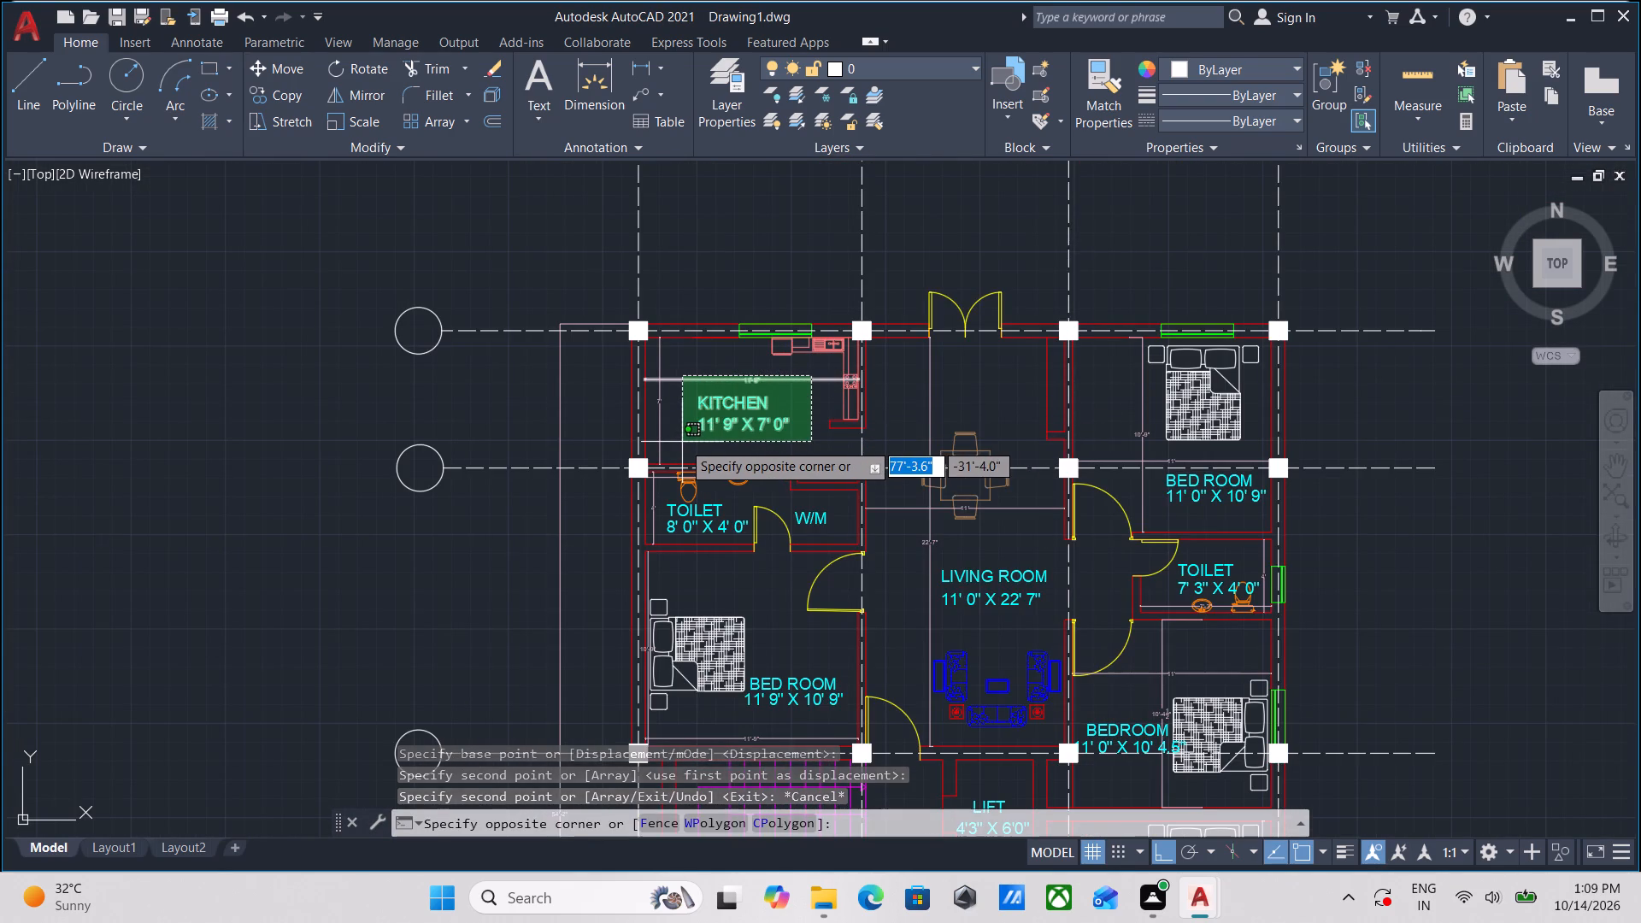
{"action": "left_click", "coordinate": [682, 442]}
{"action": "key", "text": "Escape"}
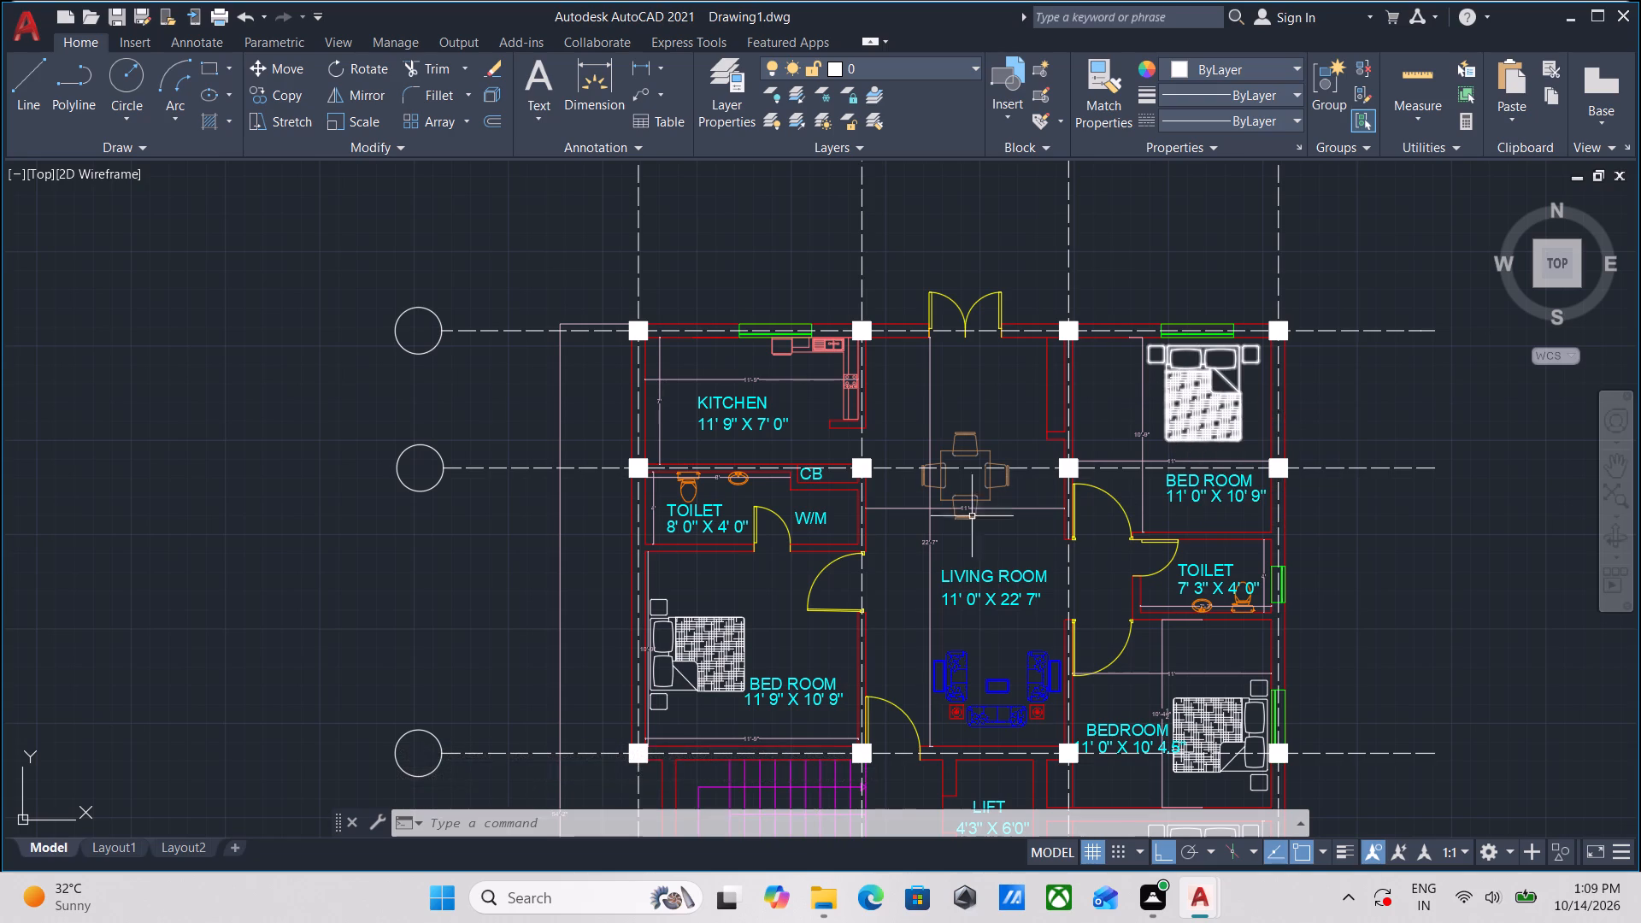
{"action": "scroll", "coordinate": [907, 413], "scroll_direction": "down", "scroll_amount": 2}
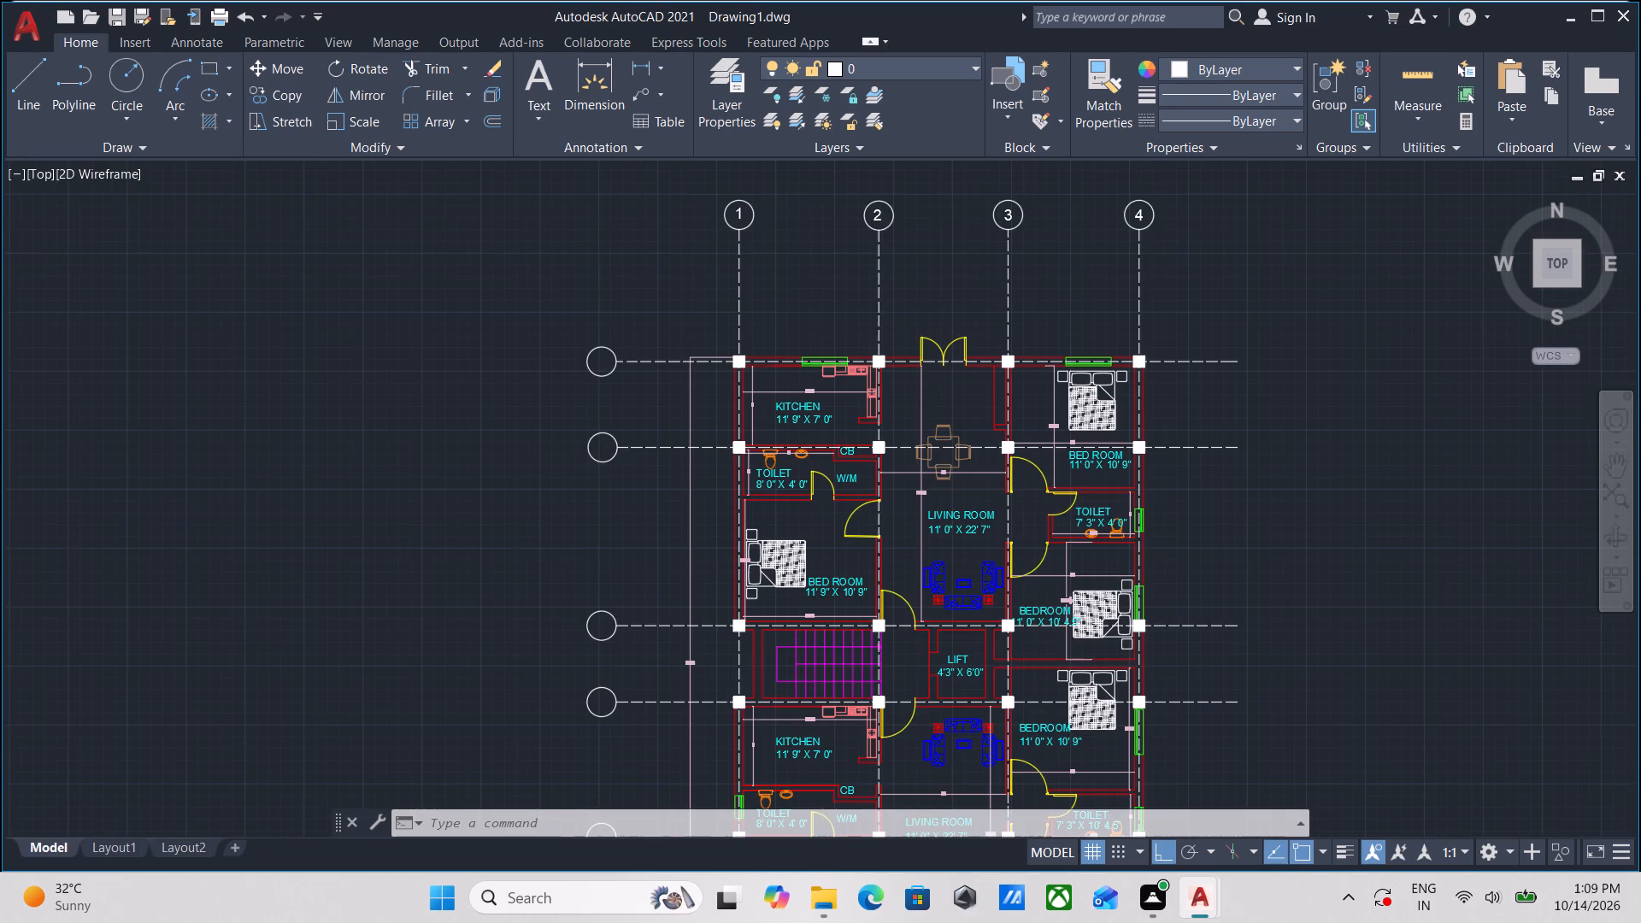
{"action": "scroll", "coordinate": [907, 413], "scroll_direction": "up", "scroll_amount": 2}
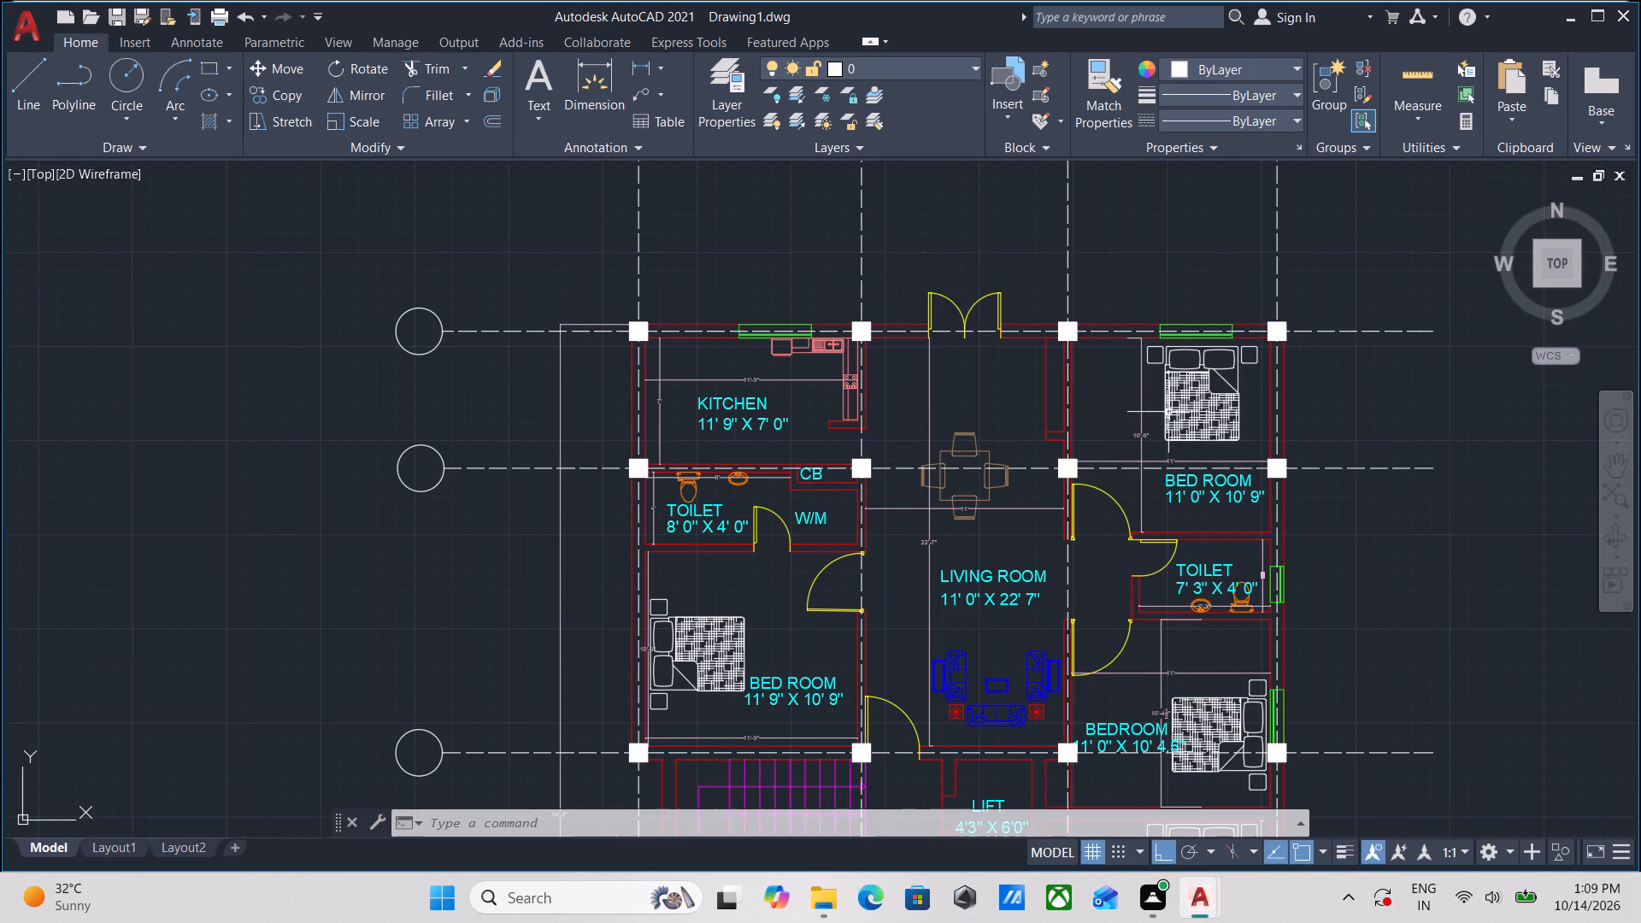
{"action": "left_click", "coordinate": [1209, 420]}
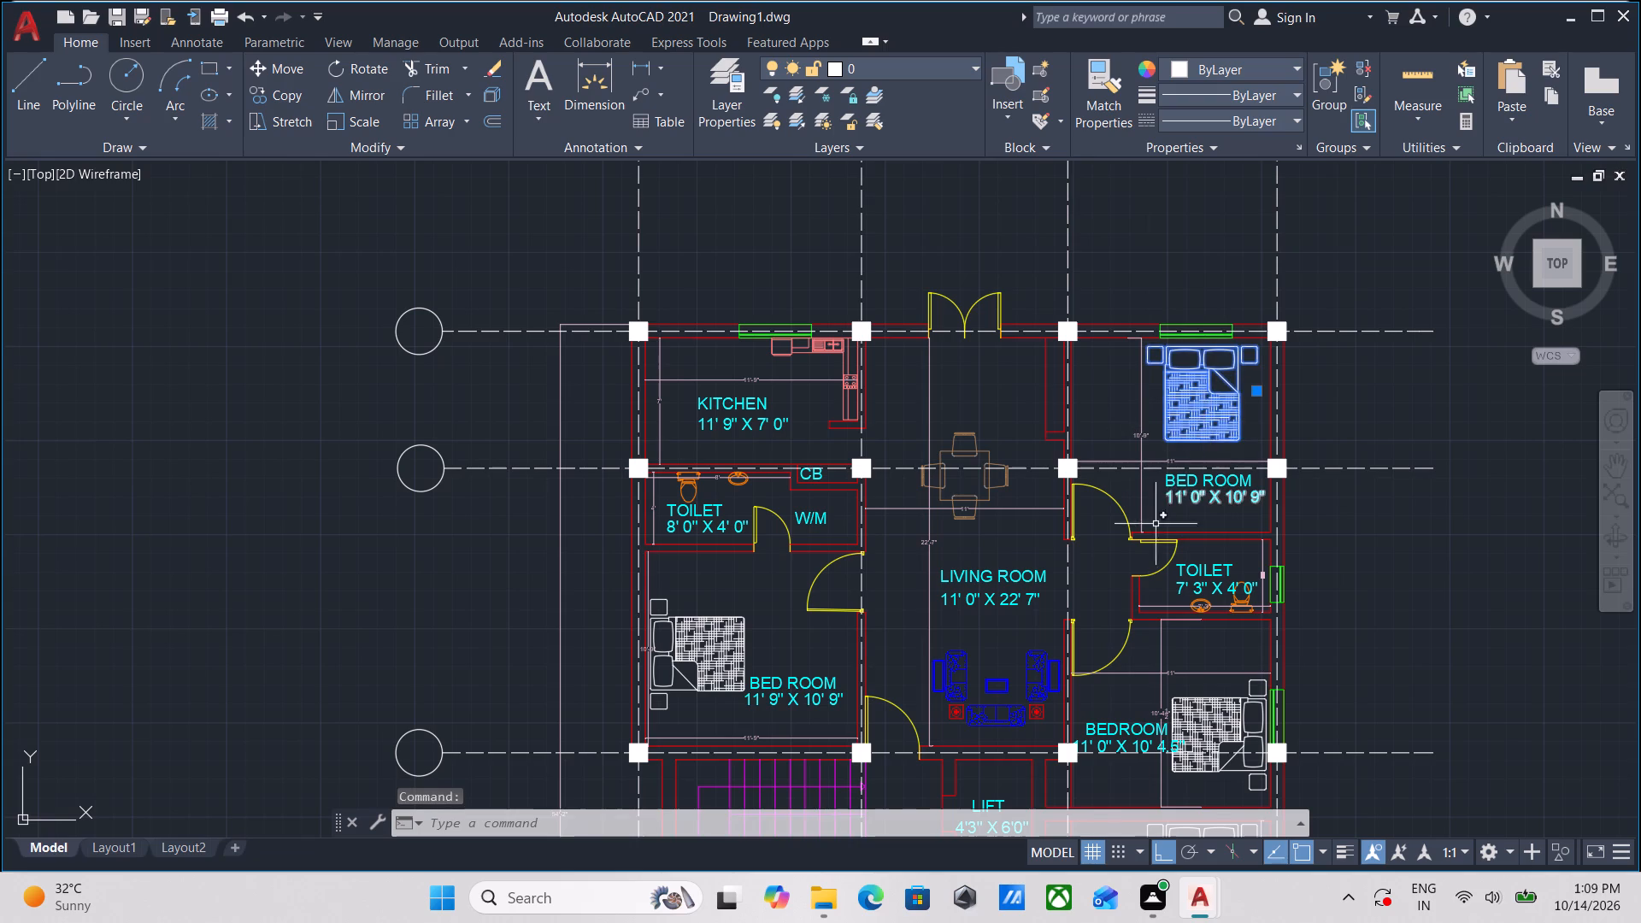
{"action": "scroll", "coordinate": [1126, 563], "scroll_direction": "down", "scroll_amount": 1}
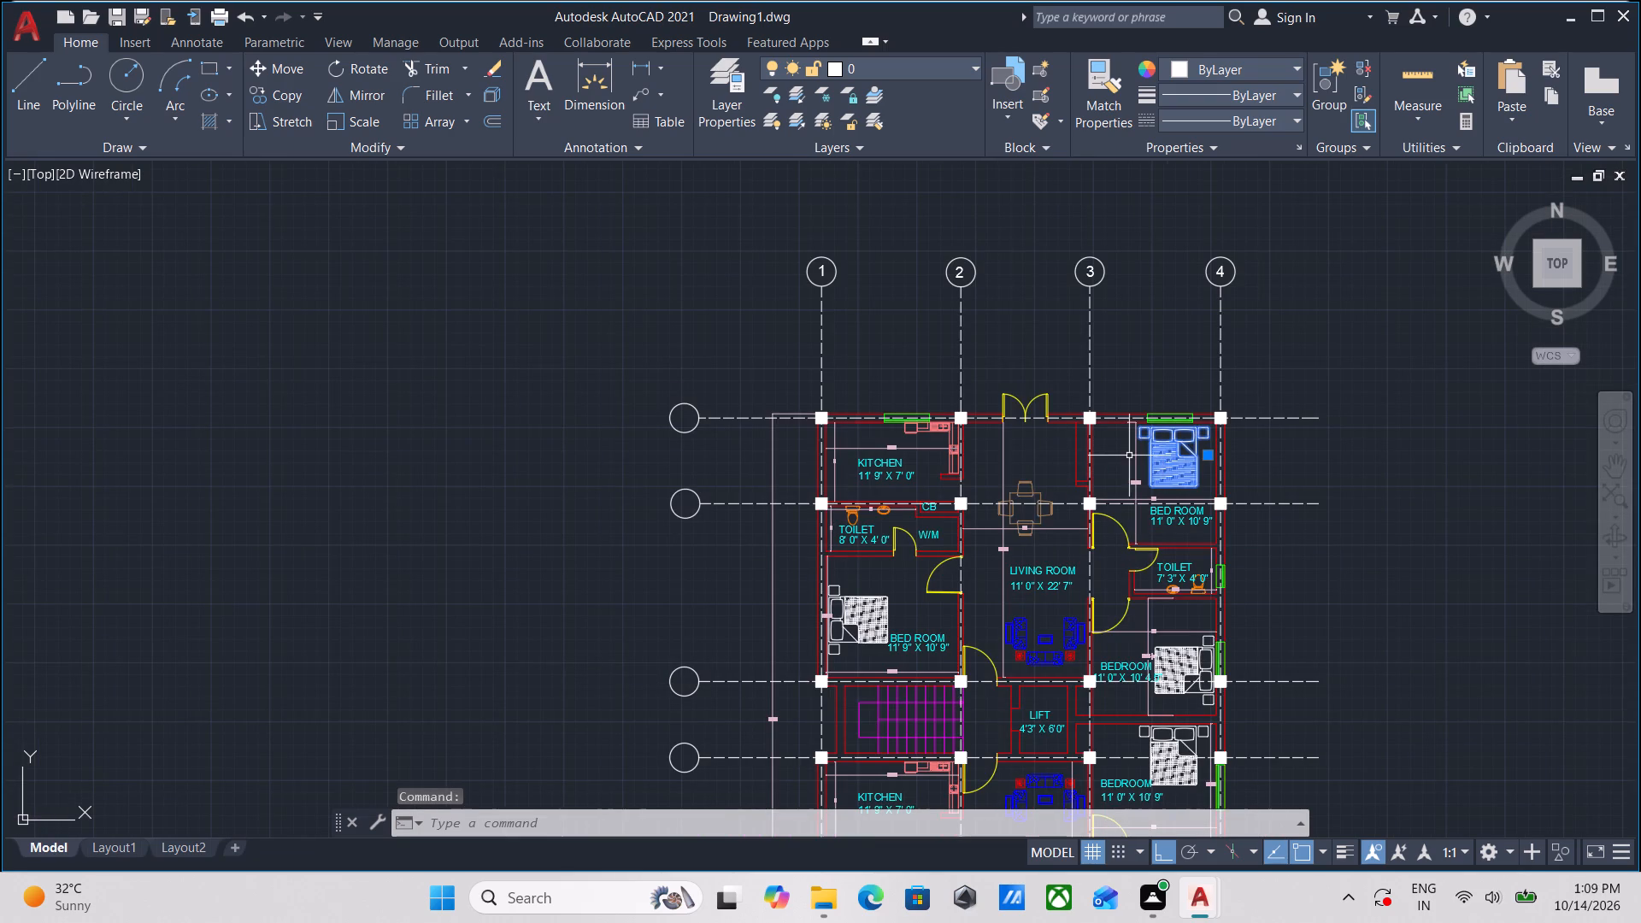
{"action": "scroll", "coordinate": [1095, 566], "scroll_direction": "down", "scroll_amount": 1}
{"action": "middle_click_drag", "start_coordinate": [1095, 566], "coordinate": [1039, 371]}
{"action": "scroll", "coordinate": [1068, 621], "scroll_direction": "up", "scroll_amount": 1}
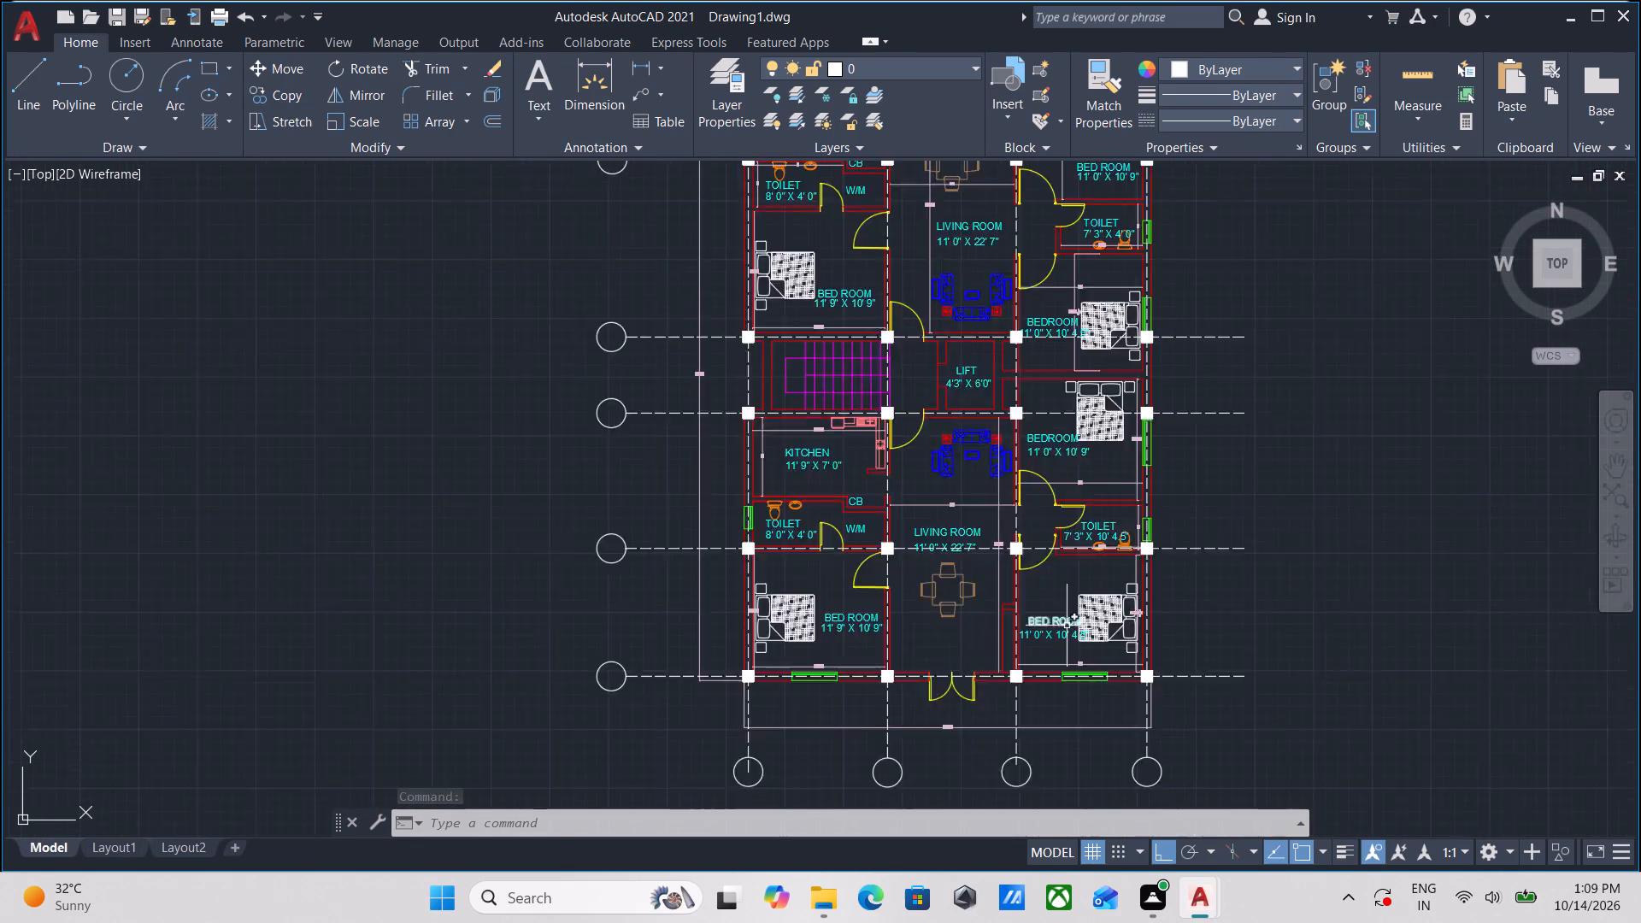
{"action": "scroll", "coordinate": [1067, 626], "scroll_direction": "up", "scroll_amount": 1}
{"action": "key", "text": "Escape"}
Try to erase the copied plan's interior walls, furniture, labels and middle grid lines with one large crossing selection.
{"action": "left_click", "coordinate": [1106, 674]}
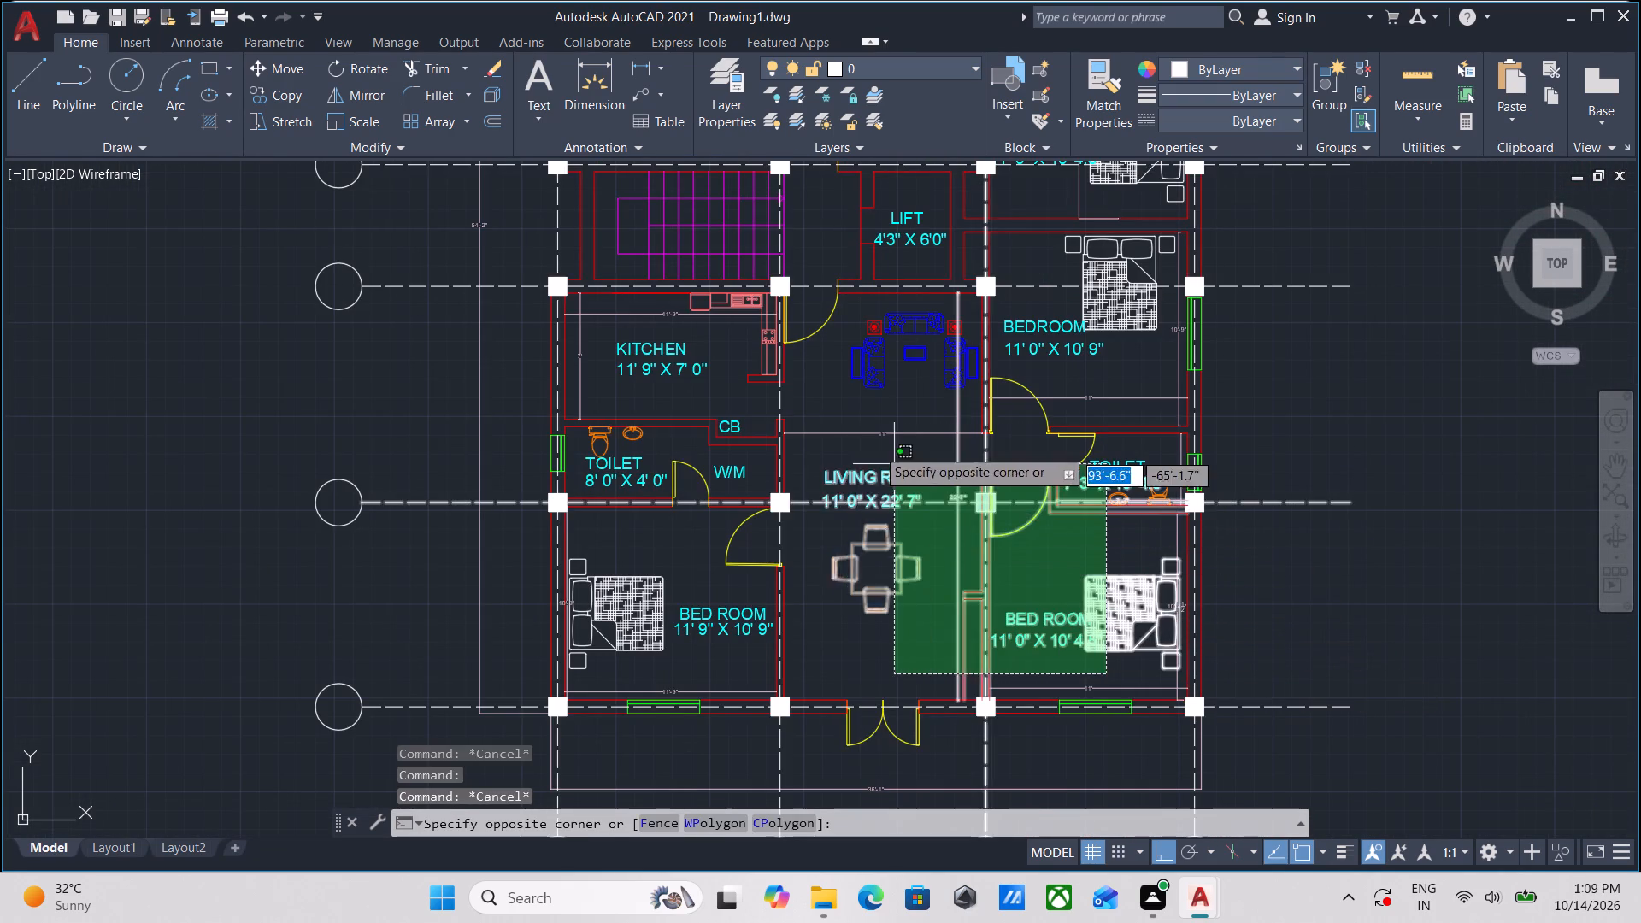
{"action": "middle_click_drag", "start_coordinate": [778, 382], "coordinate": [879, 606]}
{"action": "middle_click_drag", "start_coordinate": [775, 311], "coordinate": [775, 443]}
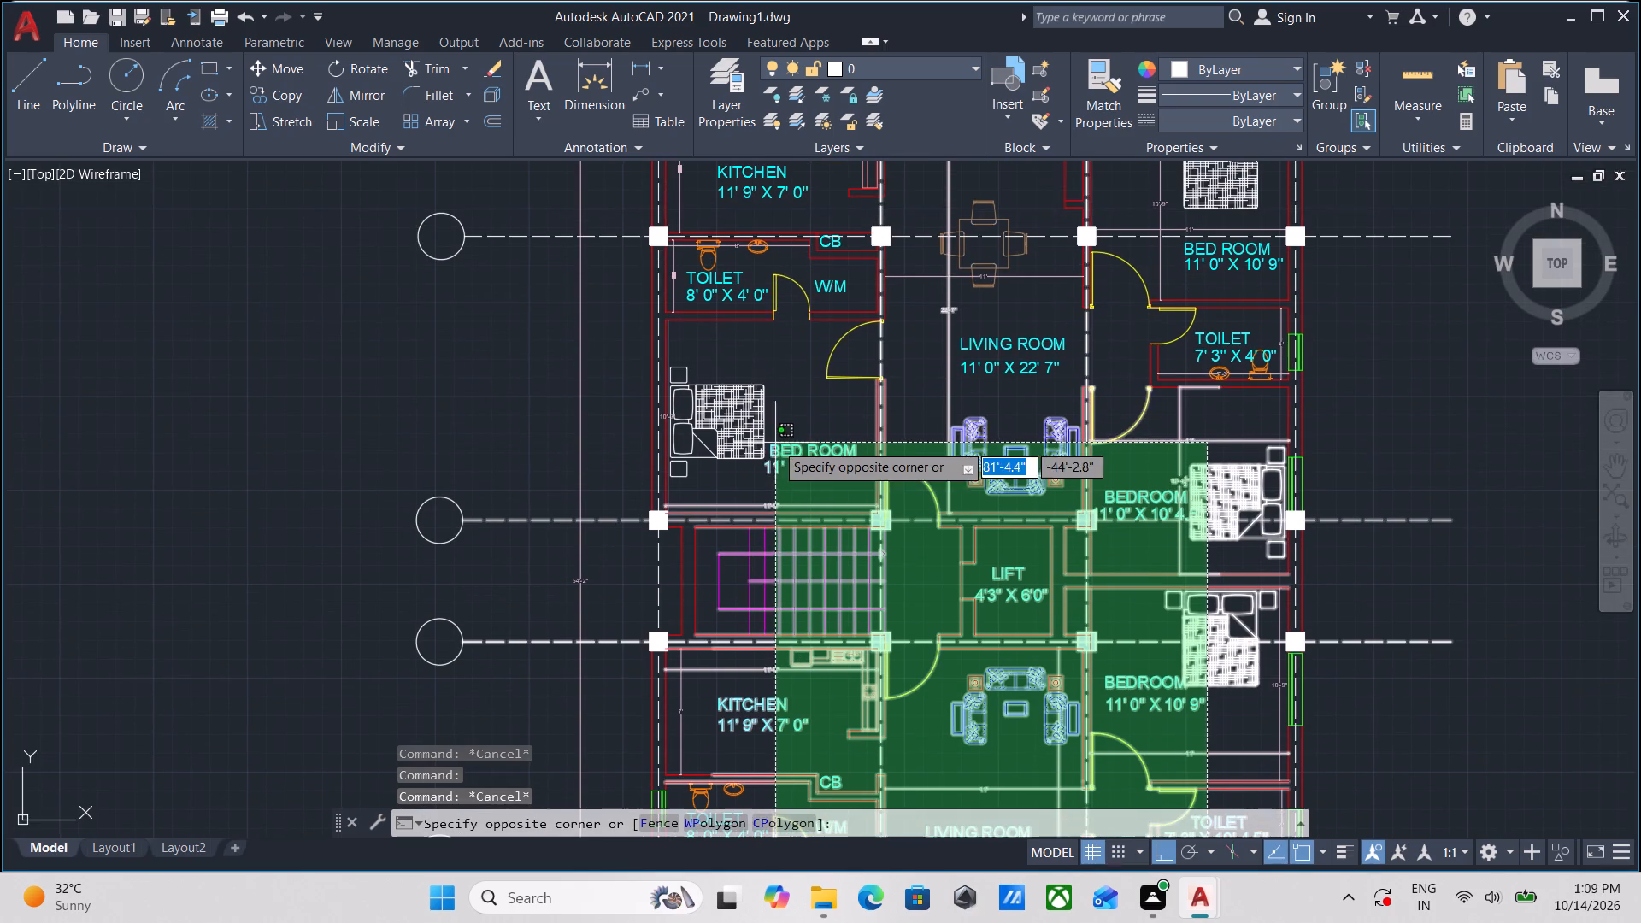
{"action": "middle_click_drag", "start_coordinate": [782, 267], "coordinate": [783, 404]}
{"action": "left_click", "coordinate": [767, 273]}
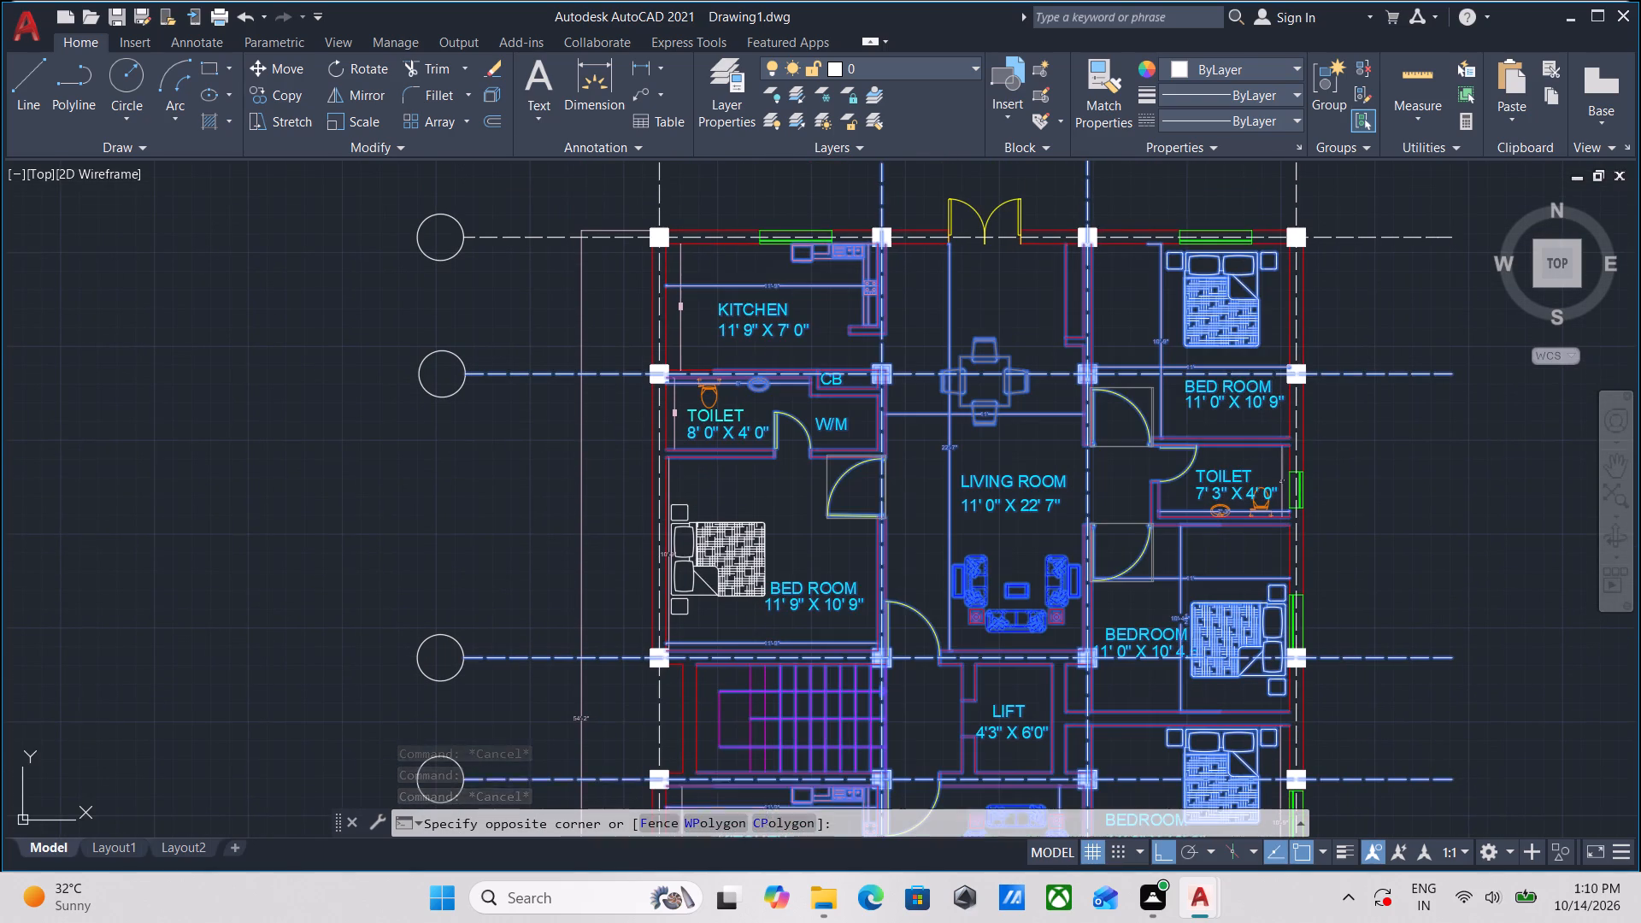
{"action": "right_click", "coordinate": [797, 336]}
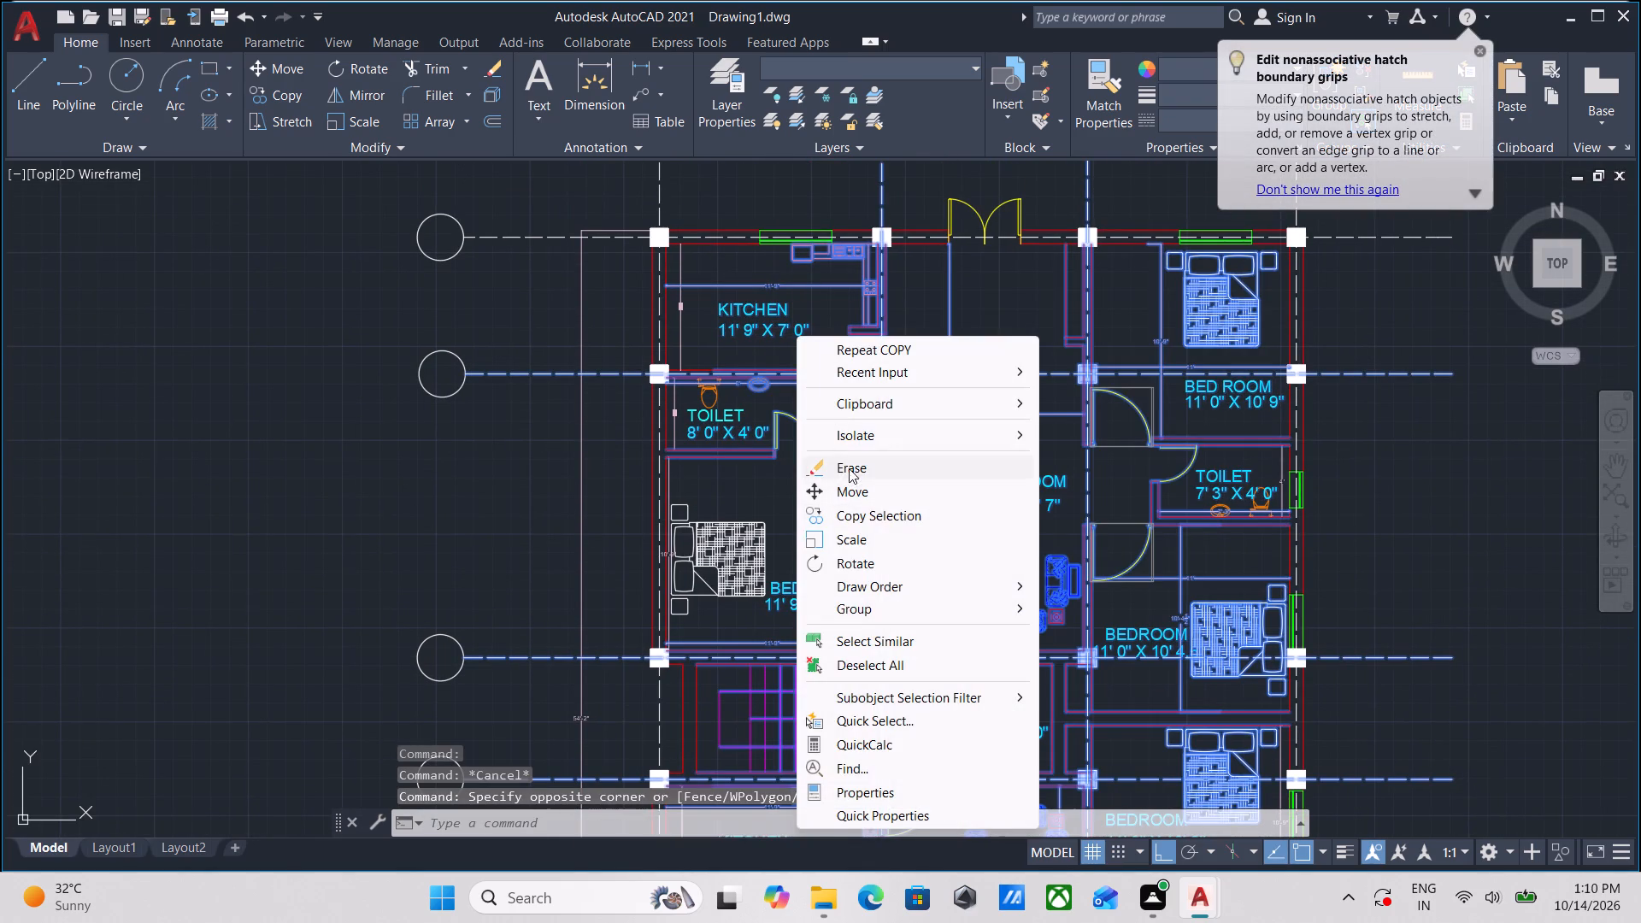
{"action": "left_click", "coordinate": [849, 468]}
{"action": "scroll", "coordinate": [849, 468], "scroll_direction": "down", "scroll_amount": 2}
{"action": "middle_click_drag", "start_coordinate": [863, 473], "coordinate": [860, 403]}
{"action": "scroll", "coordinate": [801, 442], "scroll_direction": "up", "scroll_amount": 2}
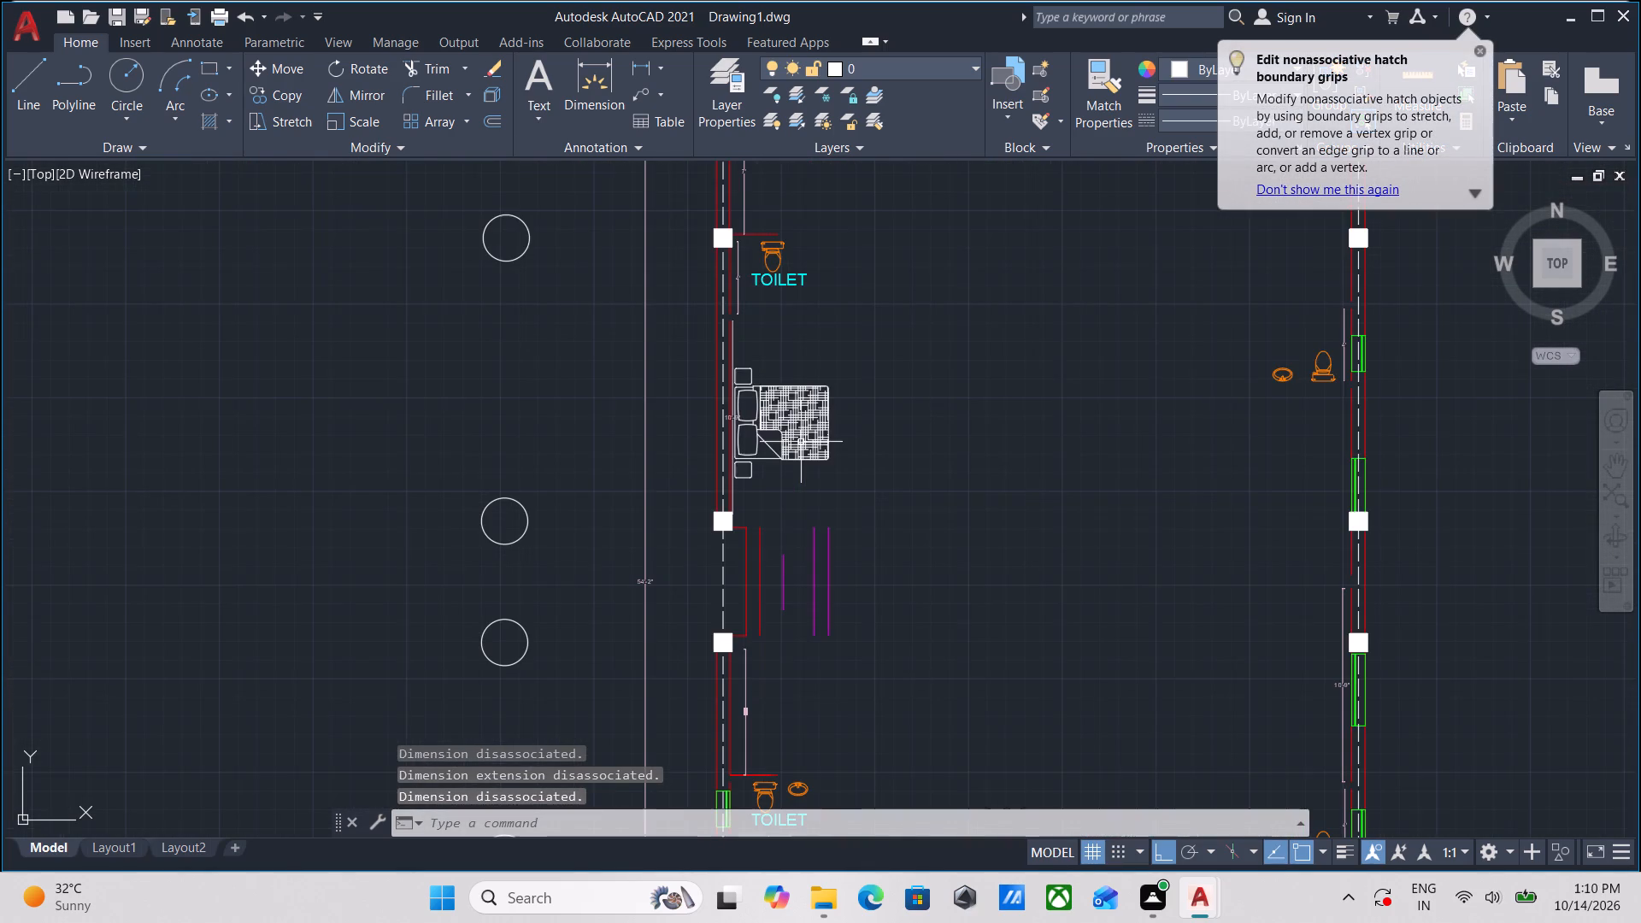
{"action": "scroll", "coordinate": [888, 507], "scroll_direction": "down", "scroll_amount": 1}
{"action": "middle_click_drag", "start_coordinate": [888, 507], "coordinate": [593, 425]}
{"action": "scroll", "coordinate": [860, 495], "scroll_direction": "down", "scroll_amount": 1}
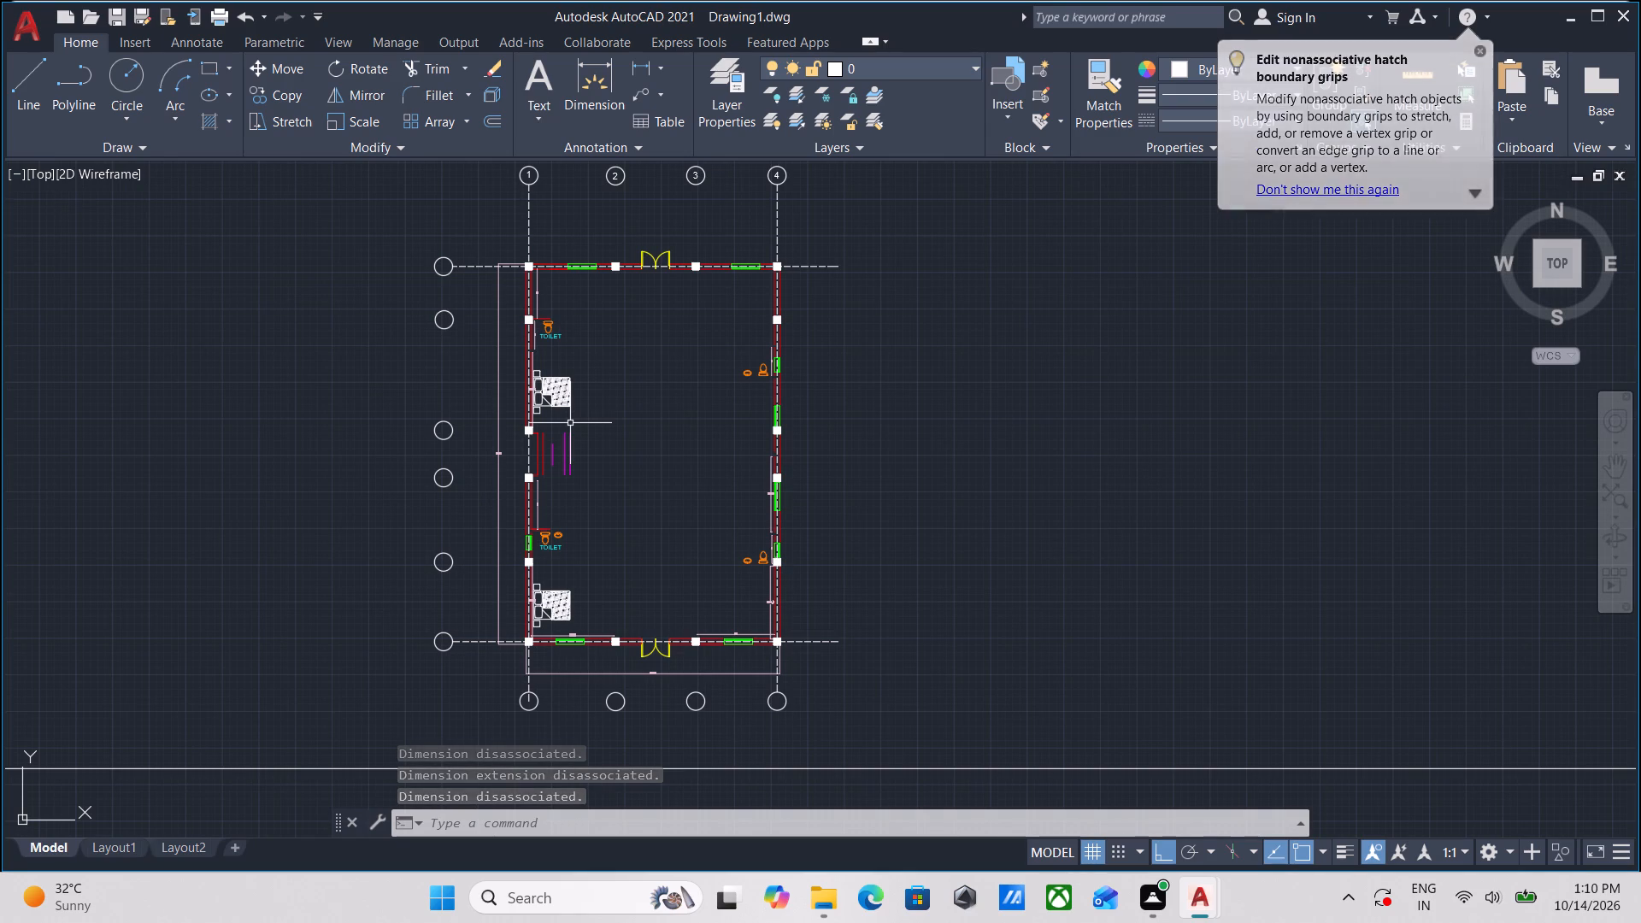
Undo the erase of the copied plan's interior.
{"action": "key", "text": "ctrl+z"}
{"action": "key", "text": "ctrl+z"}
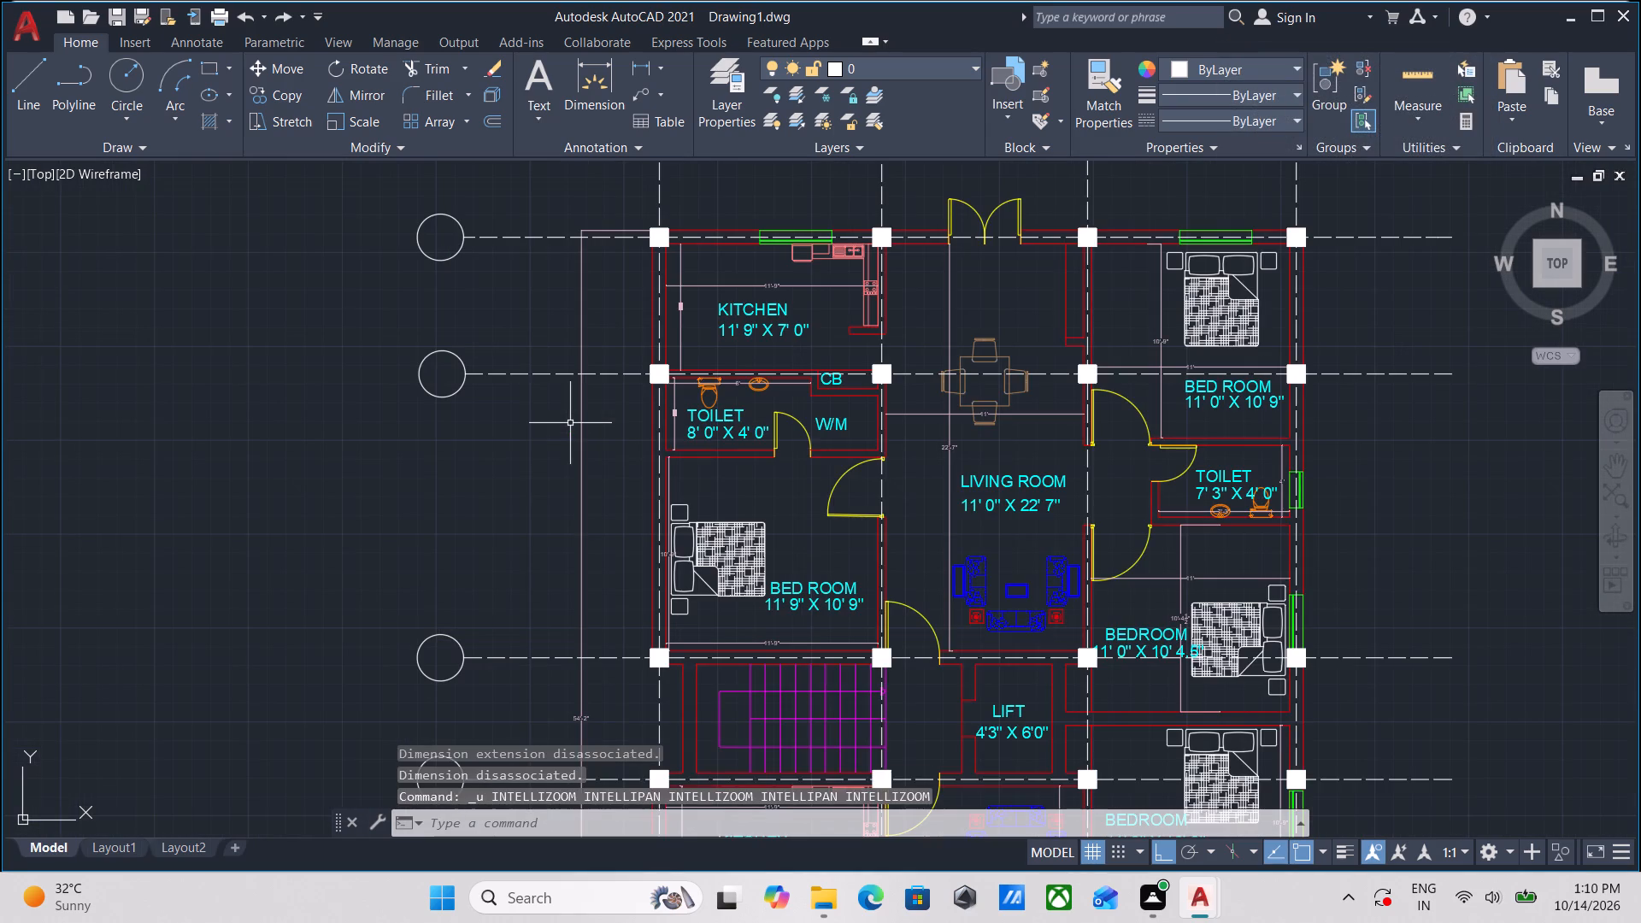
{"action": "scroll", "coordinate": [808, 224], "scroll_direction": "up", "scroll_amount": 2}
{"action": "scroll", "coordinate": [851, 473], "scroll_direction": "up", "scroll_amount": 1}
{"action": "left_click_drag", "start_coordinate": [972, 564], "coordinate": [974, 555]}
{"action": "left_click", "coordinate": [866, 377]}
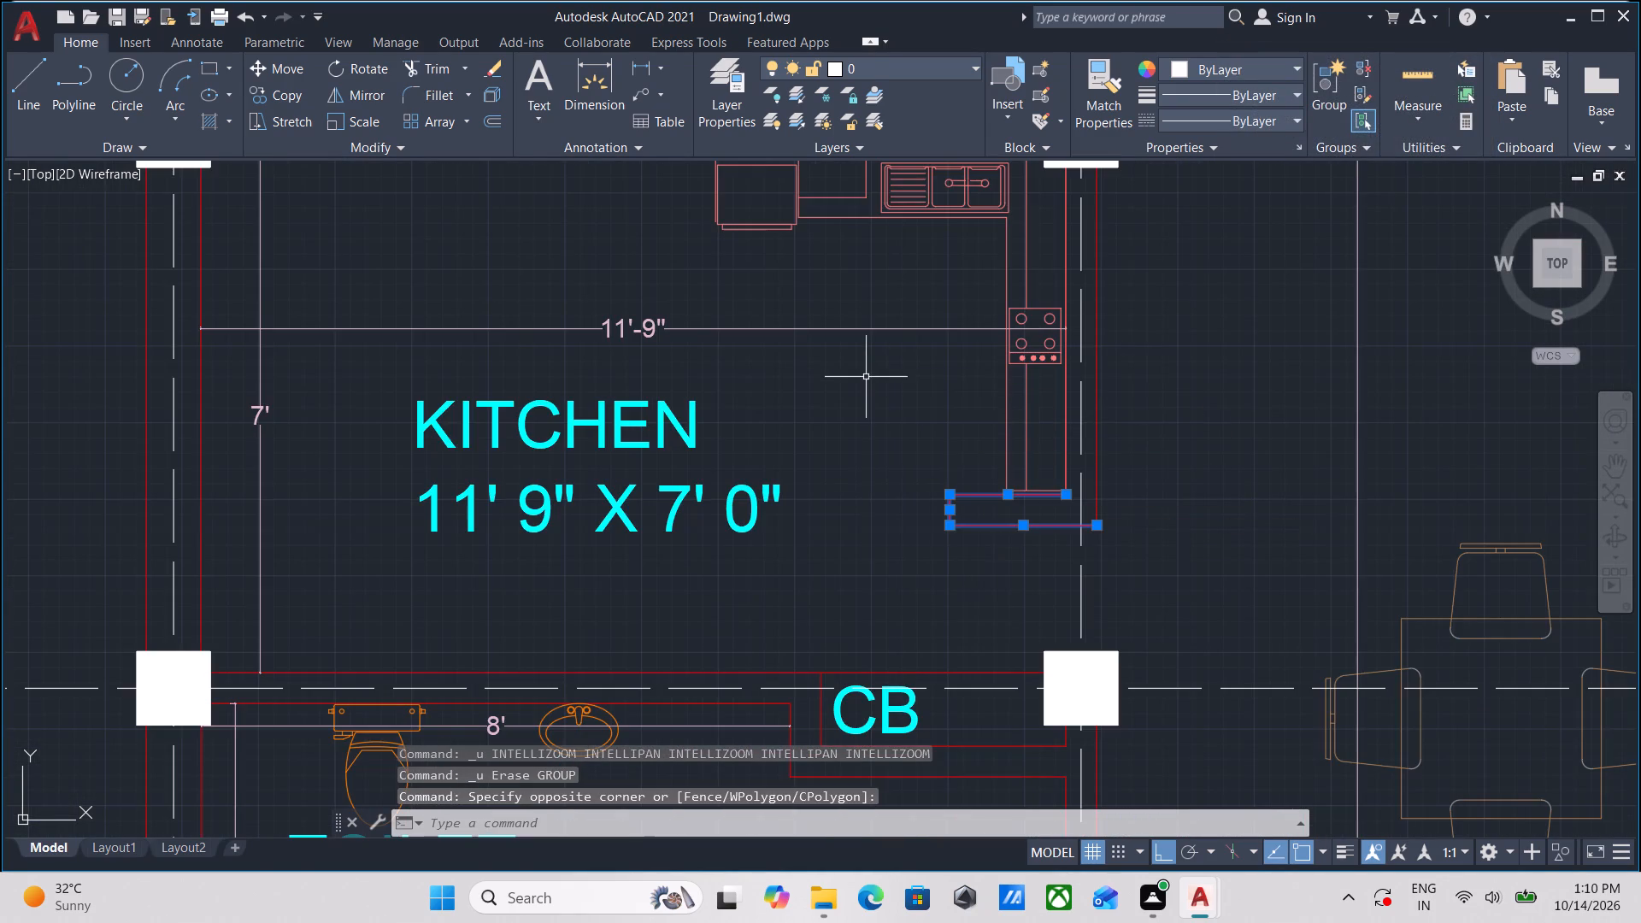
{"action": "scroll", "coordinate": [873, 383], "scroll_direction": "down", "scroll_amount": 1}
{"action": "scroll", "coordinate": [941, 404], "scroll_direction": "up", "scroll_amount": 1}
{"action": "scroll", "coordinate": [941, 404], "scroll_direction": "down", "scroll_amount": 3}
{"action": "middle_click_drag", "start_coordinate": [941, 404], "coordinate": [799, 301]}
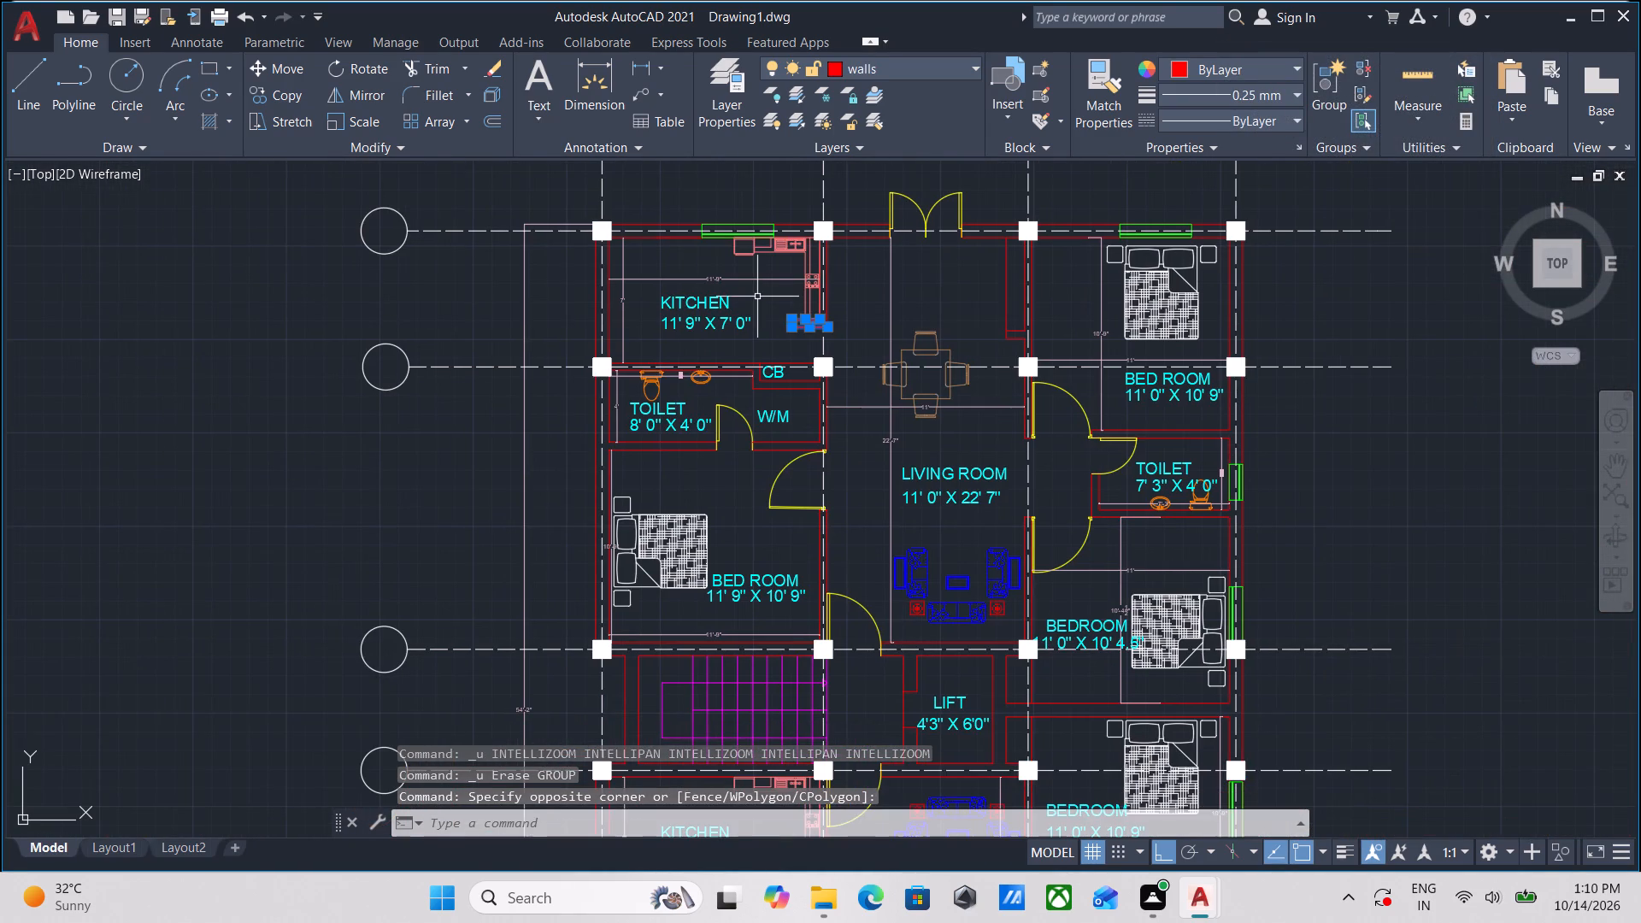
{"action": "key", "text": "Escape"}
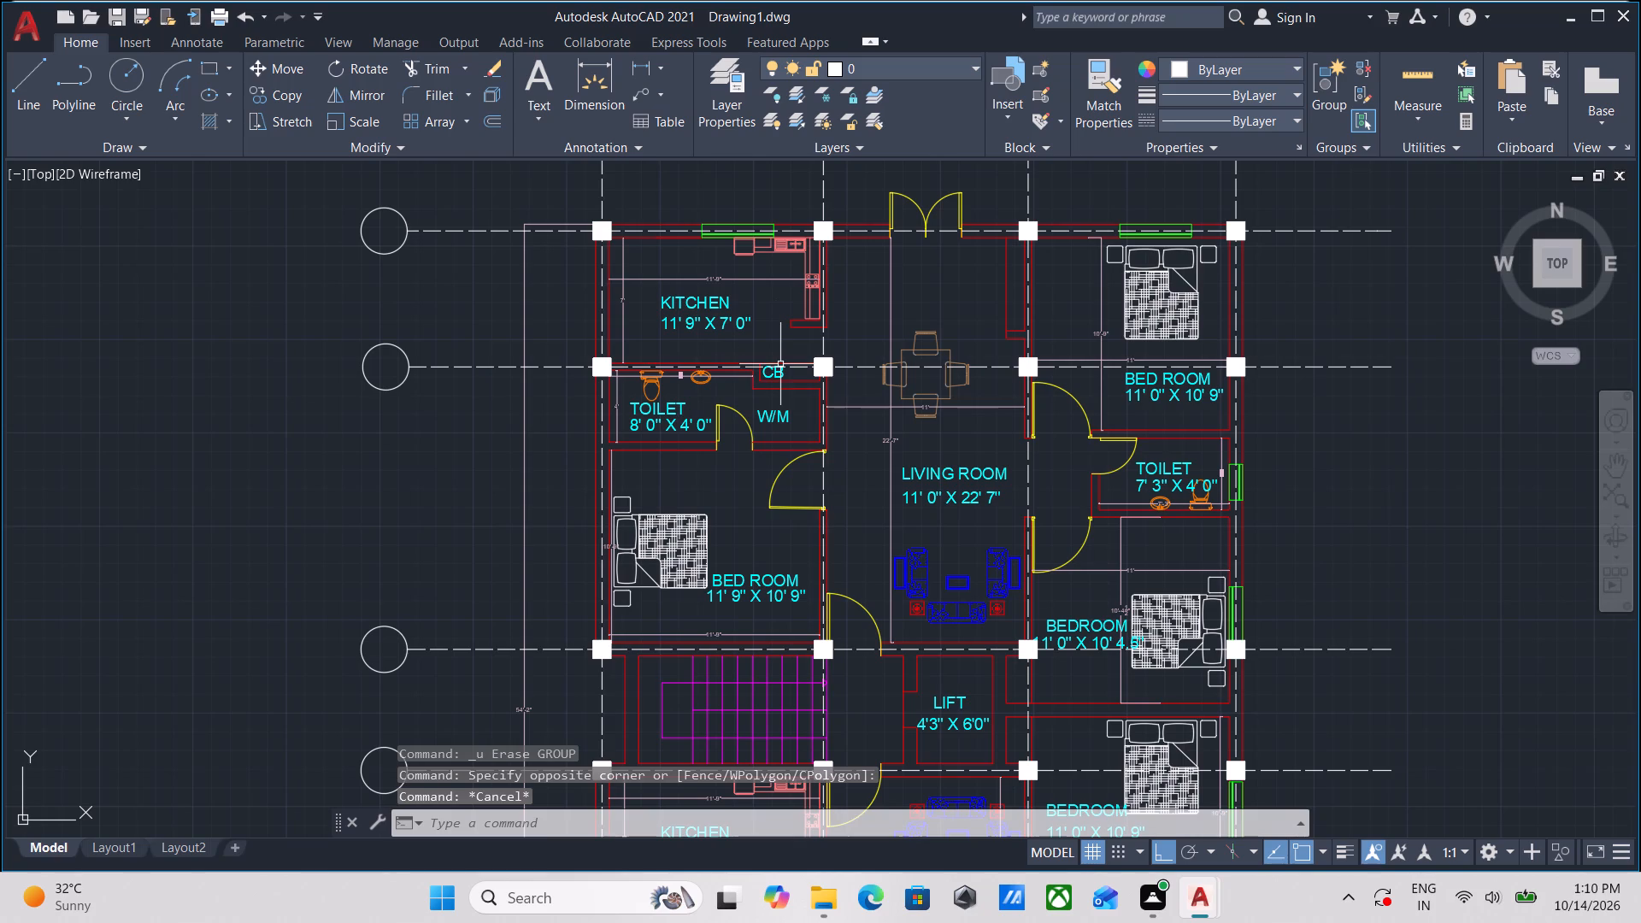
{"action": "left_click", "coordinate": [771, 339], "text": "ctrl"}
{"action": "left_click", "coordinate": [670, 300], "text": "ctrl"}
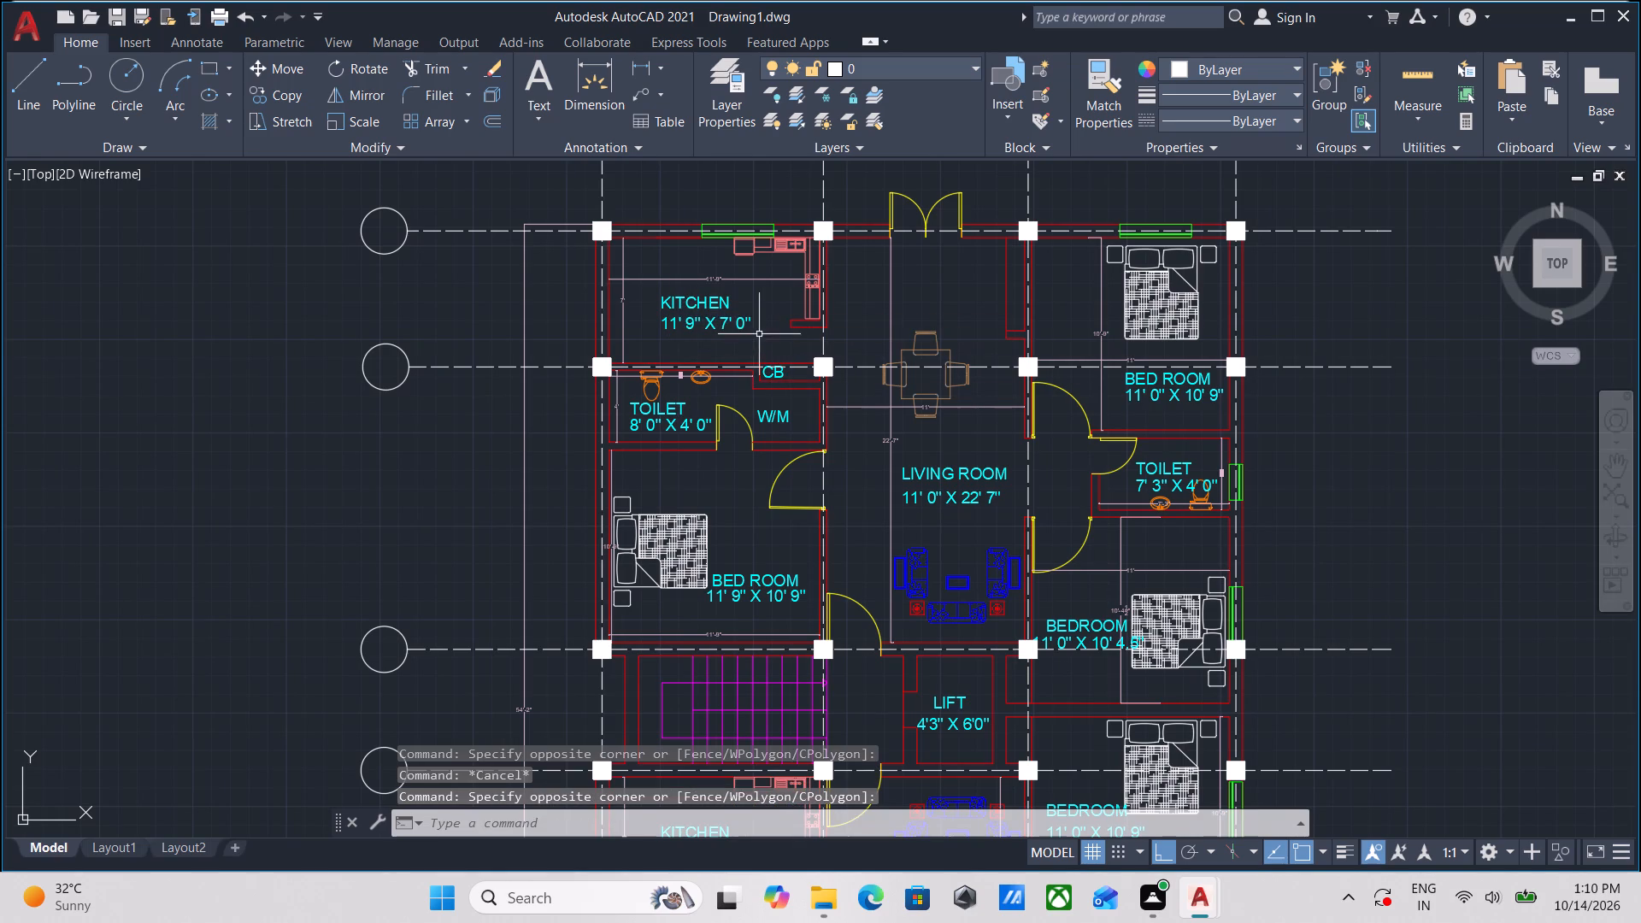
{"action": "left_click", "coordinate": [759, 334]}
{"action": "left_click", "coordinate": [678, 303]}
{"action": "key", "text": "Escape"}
Examine the copied plan's southern half, checking the kitchen, toilet, living room and bedrooms against the column grid.
{"action": "scroll", "coordinate": [703, 317], "scroll_direction": "down", "scroll_amount": 1}
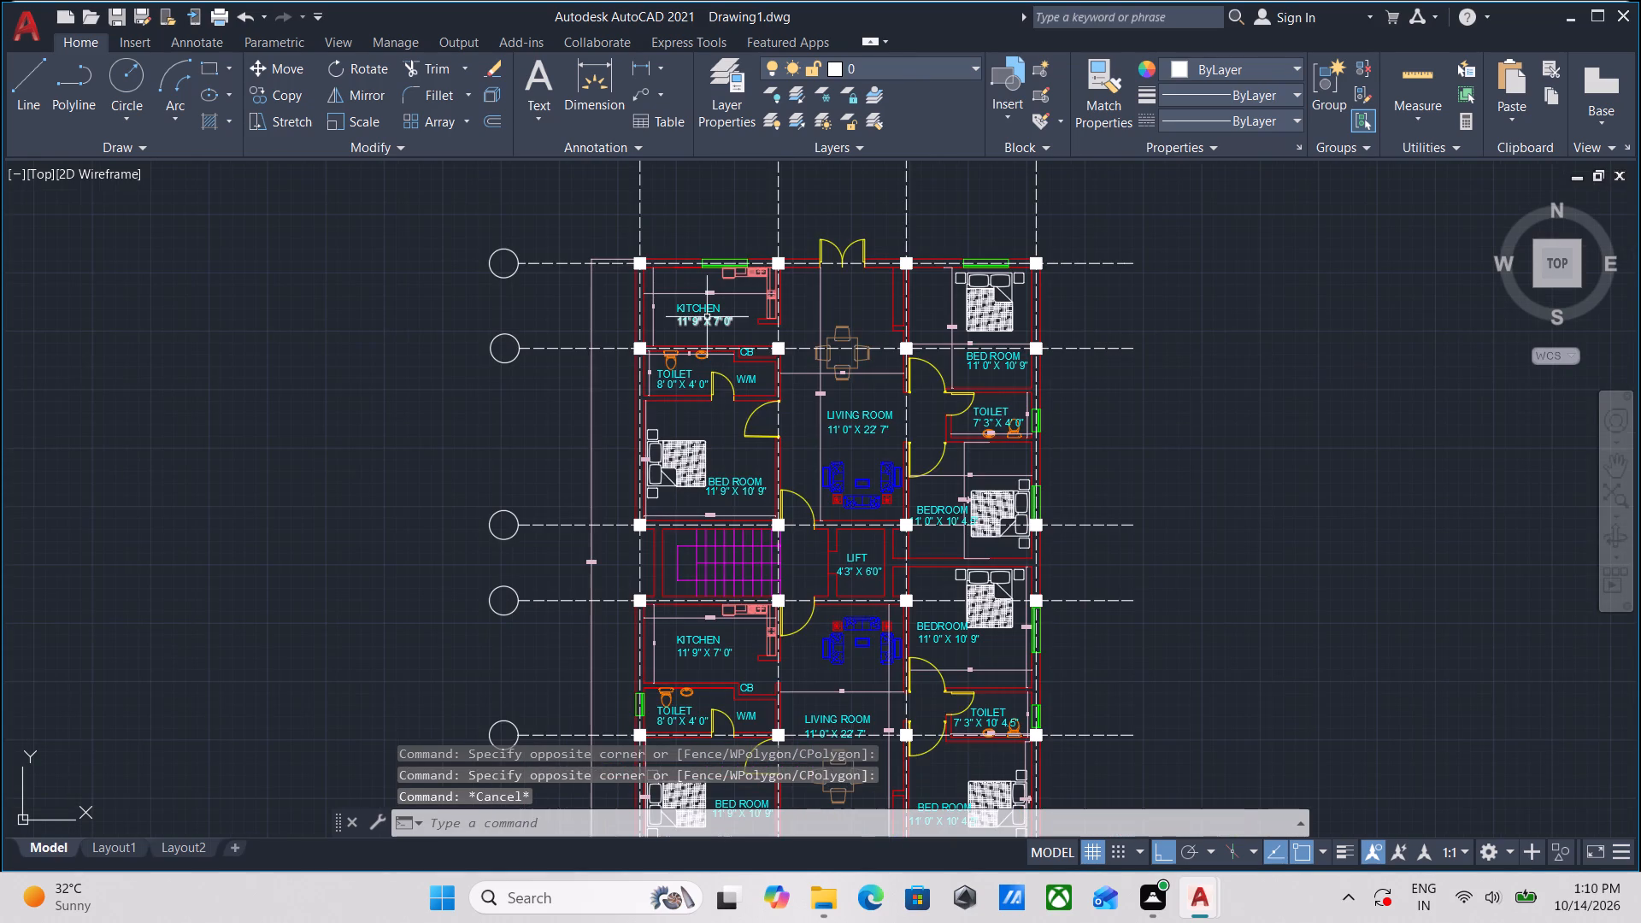
{"action": "scroll", "coordinate": [722, 354], "scroll_direction": "down", "scroll_amount": 1}
{"action": "middle_click_drag", "start_coordinate": [722, 354], "coordinate": [725, 258]}
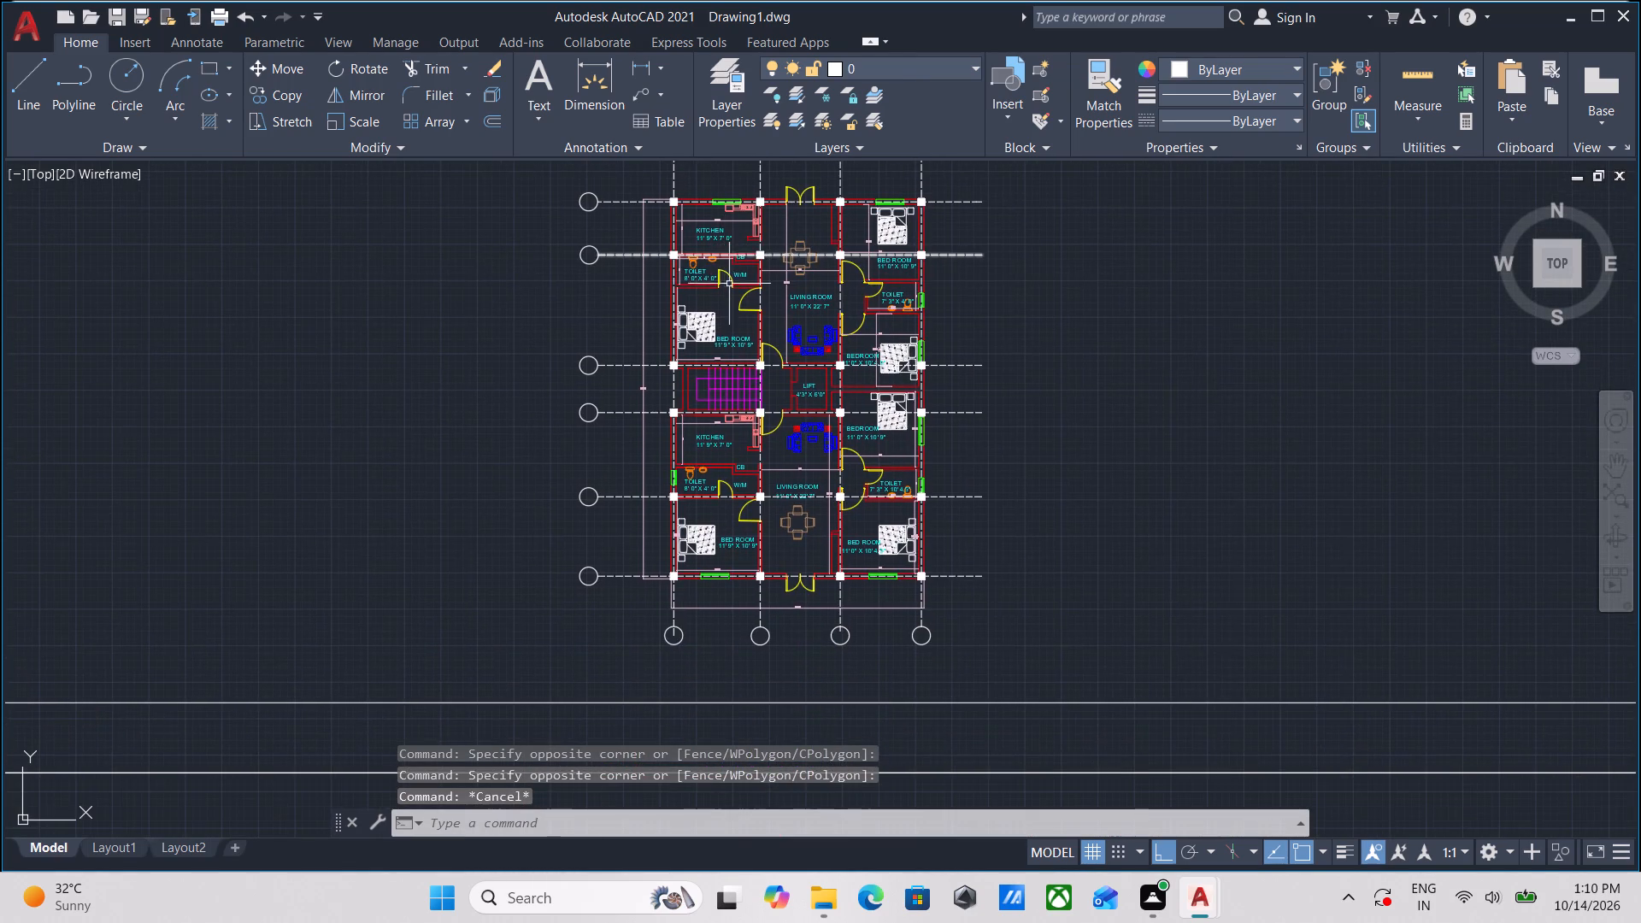
{"action": "scroll", "coordinate": [825, 508], "scroll_direction": "up", "scroll_amount": 2}
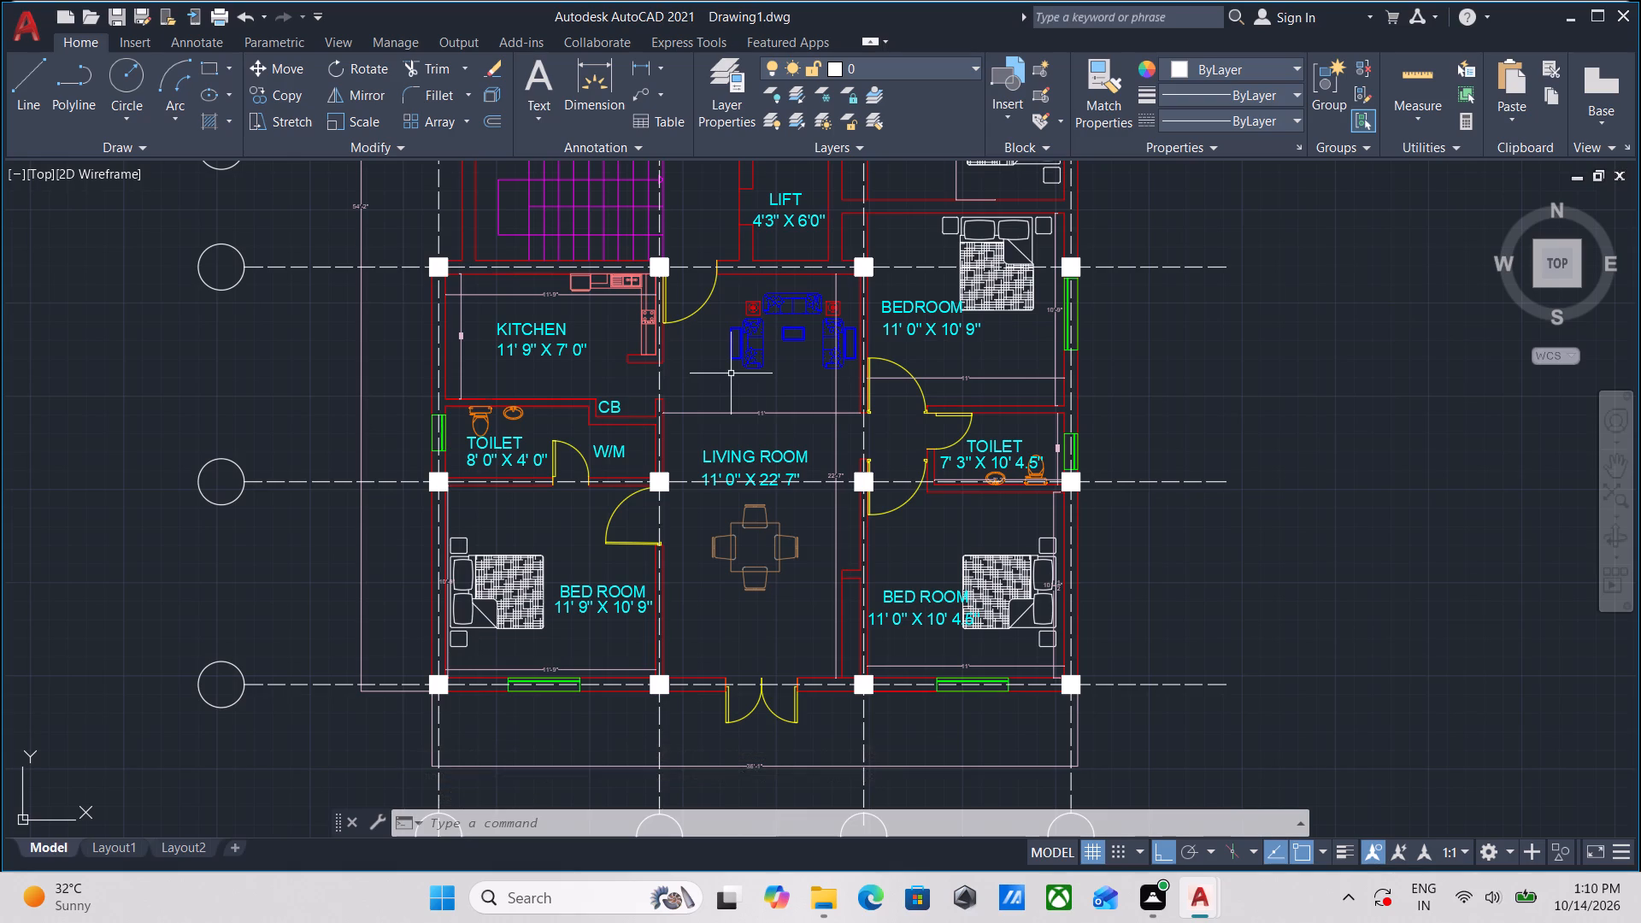
{"action": "scroll", "coordinate": [914, 332], "scroll_direction": "up", "scroll_amount": 2}
{"action": "scroll", "coordinate": [914, 332], "scroll_direction": "down", "scroll_amount": 2}
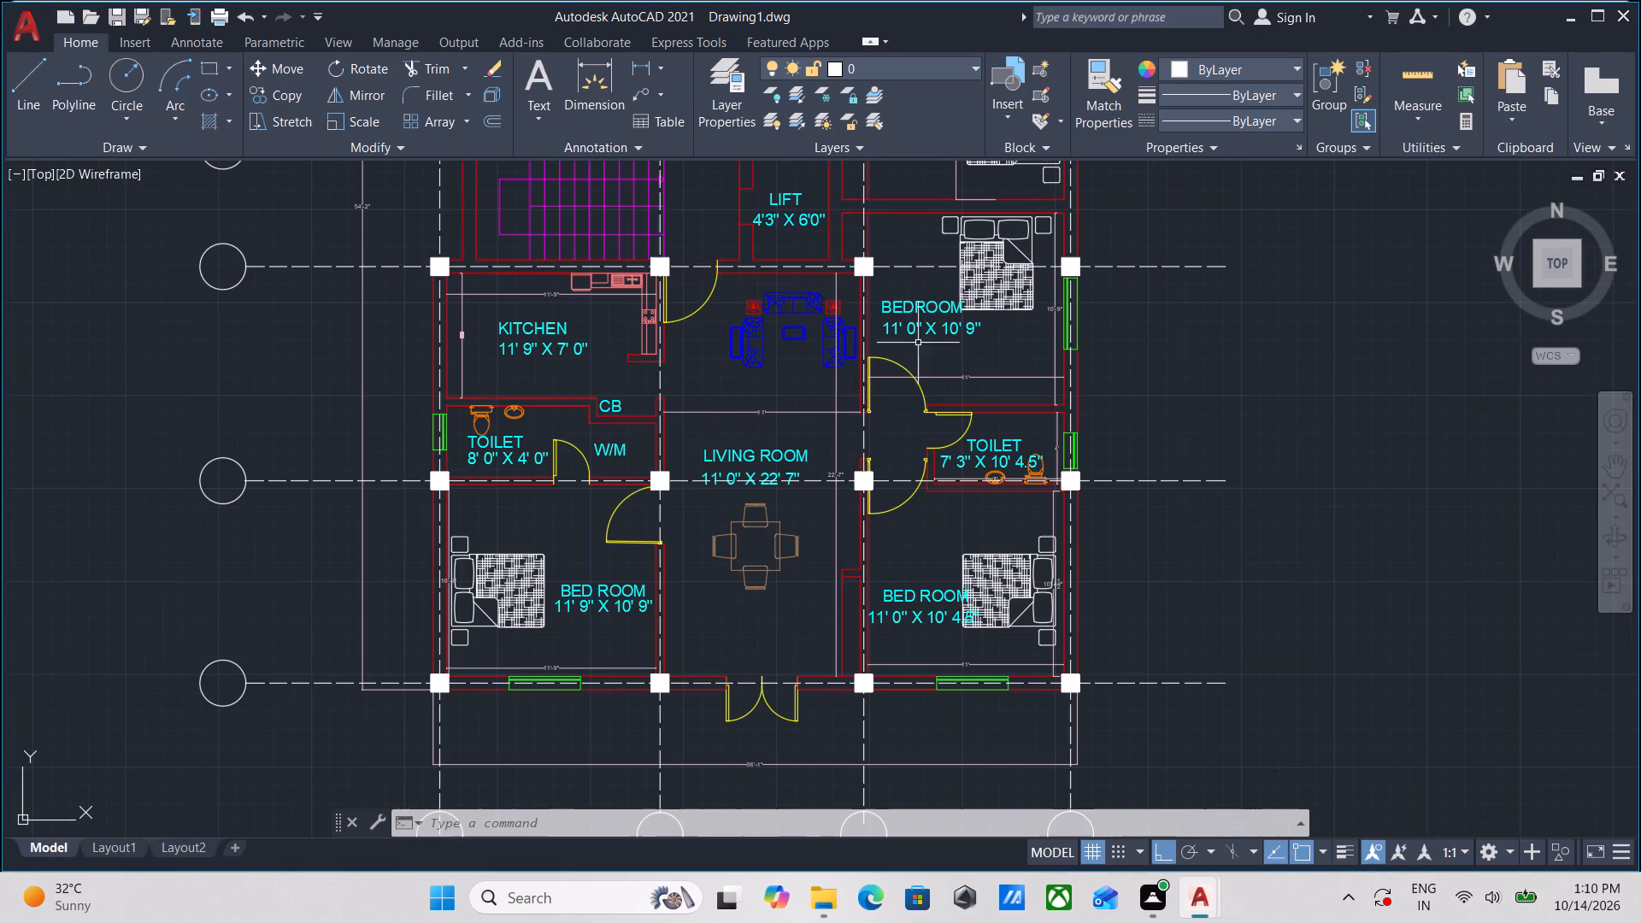
{"action": "scroll", "coordinate": [931, 419], "scroll_direction": "down", "scroll_amount": 1}
{"action": "scroll", "coordinate": [676, 332], "scroll_direction": "up", "scroll_amount": 2}
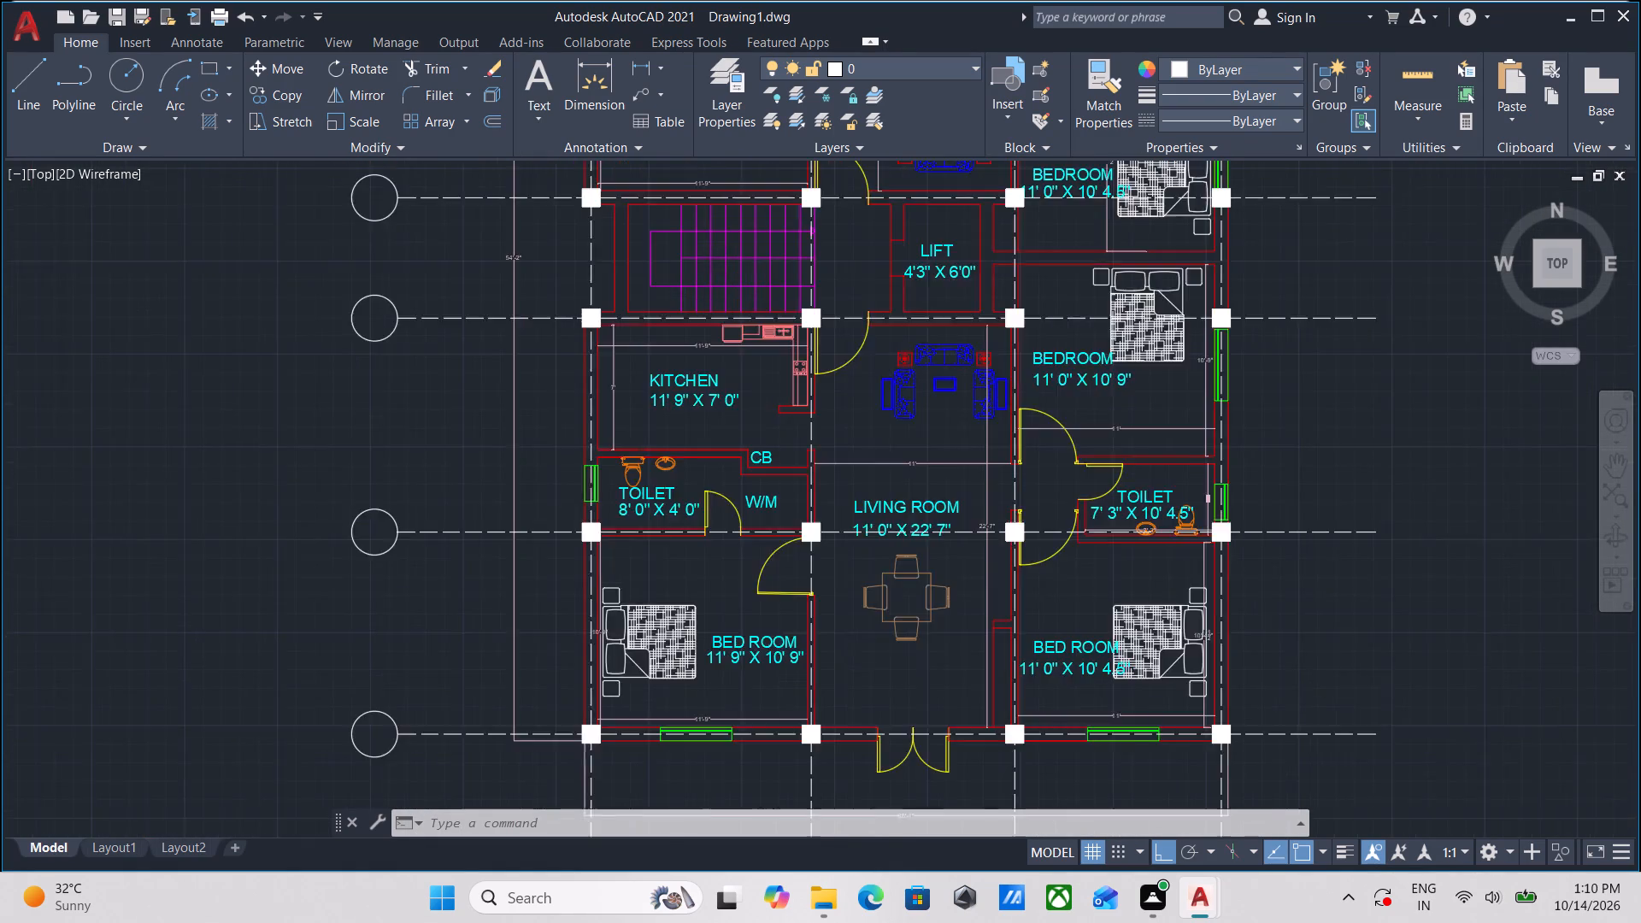
{"action": "scroll", "coordinate": [768, 652], "scroll_direction": "up", "scroll_amount": 3}
{"action": "middle_click_drag", "start_coordinate": [755, 675], "coordinate": [775, 398]}
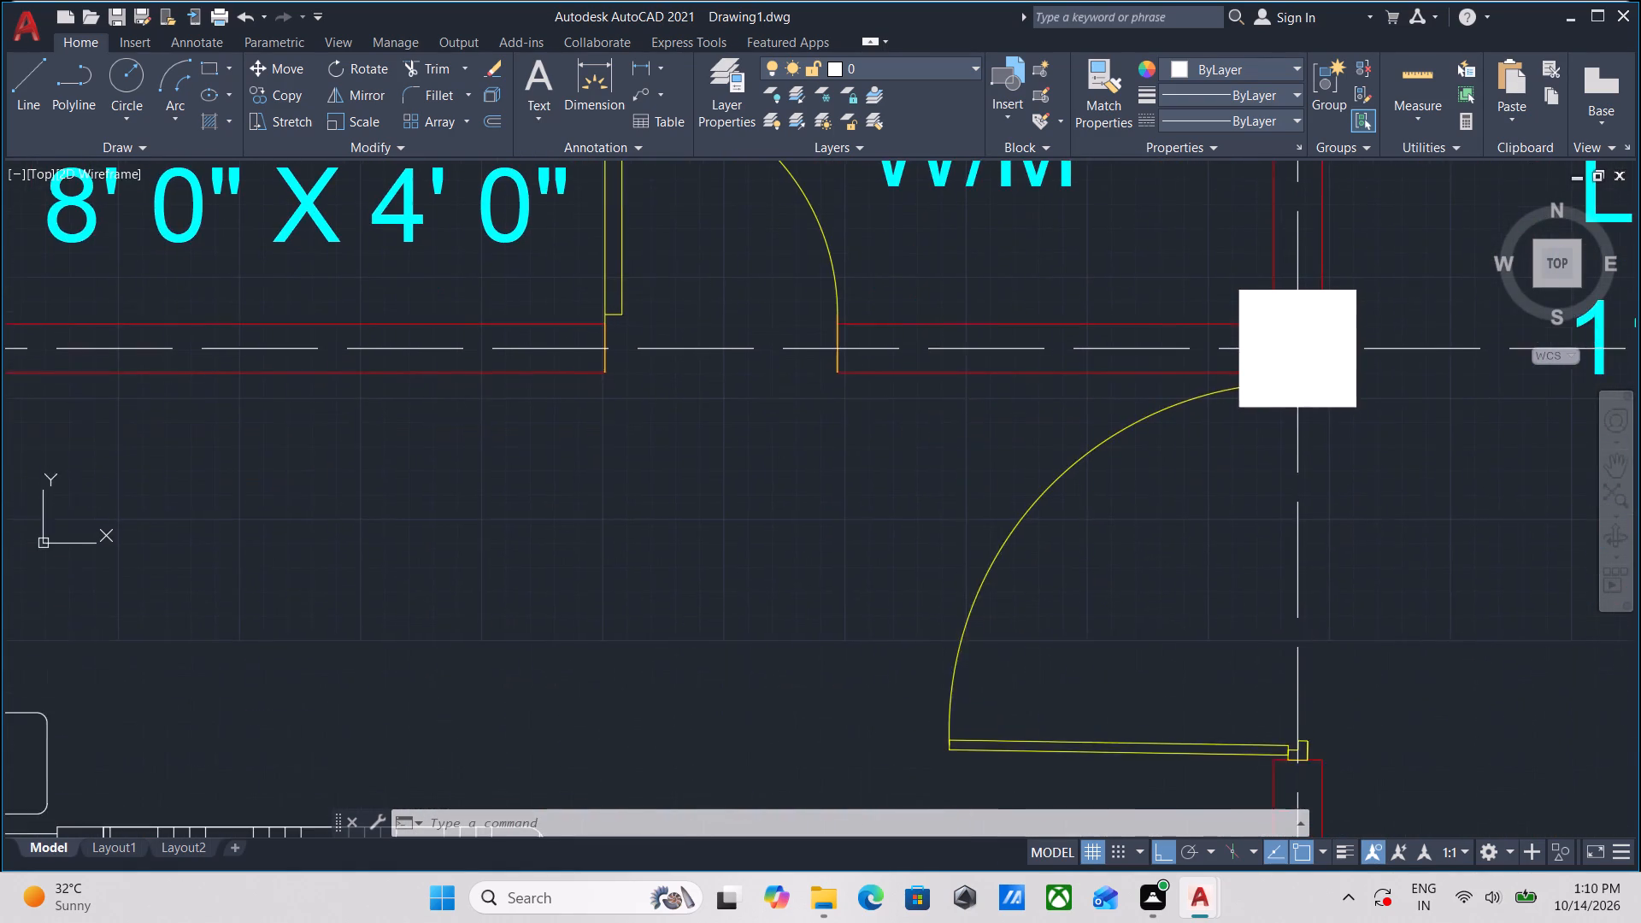
{"action": "scroll", "coordinate": [999, 654], "scroll_direction": "down", "scroll_amount": 2}
{"action": "middle_click_drag", "start_coordinate": [999, 643], "coordinate": [991, 340]}
{"action": "scroll", "coordinate": [940, 573], "scroll_direction": "down", "scroll_amount": 1}
{"action": "middle_click_drag", "start_coordinate": [940, 561], "coordinate": [956, 497]}
{"action": "scroll", "coordinate": [962, 619], "scroll_direction": "up", "scroll_amount": 2}
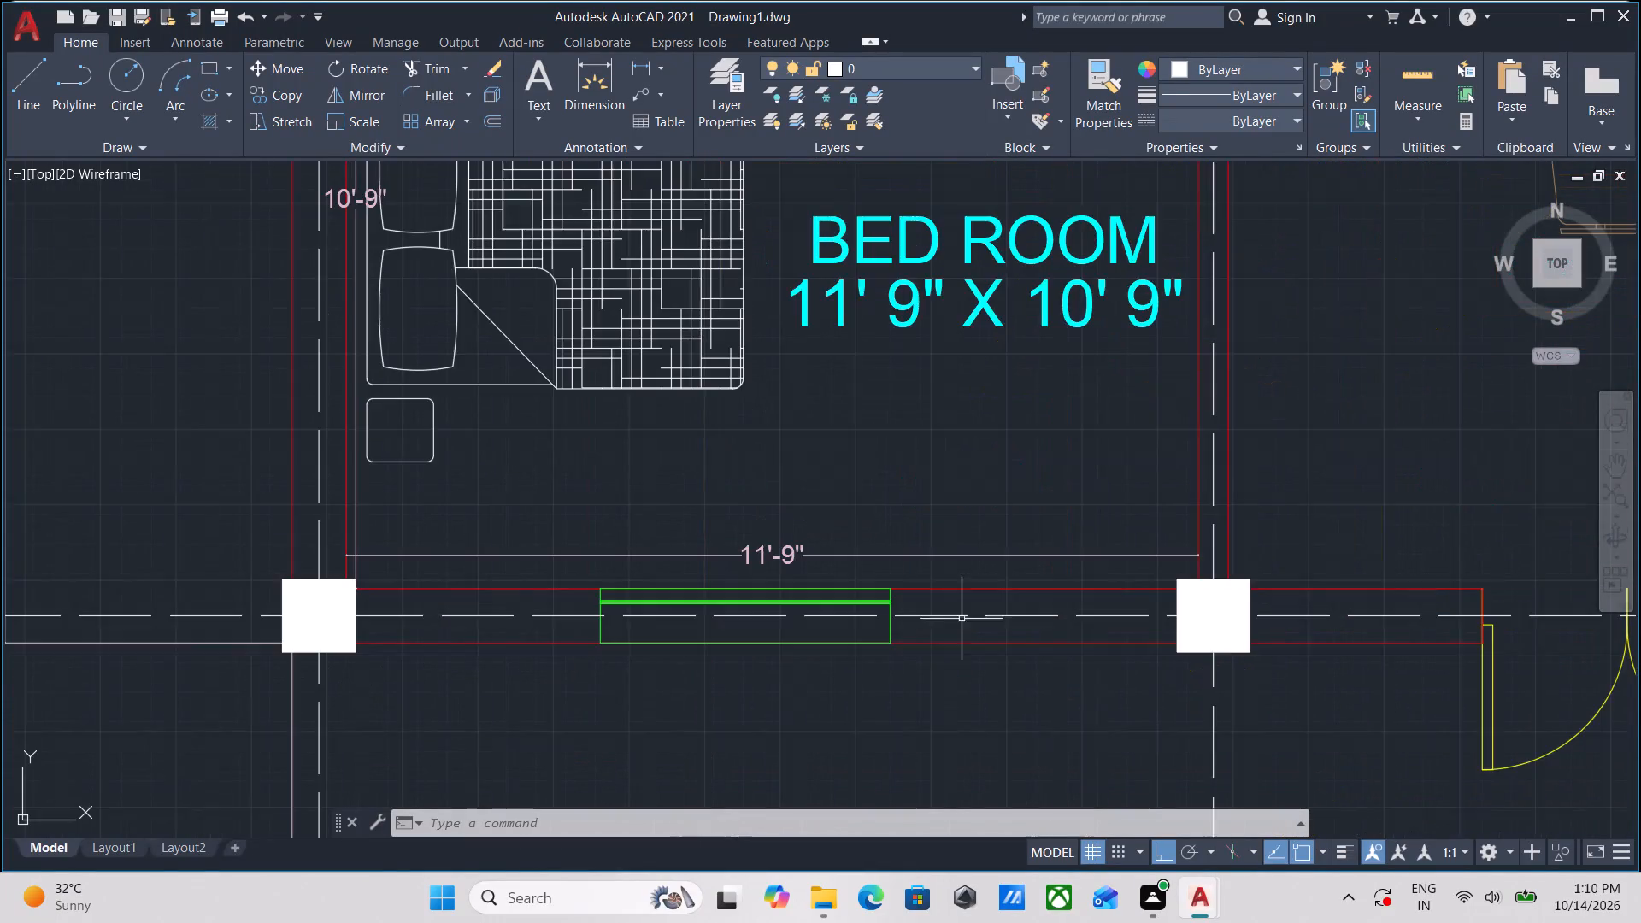
{"action": "scroll", "coordinate": [977, 523], "scroll_direction": "down", "scroll_amount": 1}
{"action": "middle_click_drag", "start_coordinate": [977, 520], "coordinate": [976, 630]}
{"action": "scroll", "coordinate": [1061, 578], "scroll_direction": "down", "scroll_amount": 1}
{"action": "middle_click_drag", "start_coordinate": [1061, 578], "coordinate": [1058, 628]}
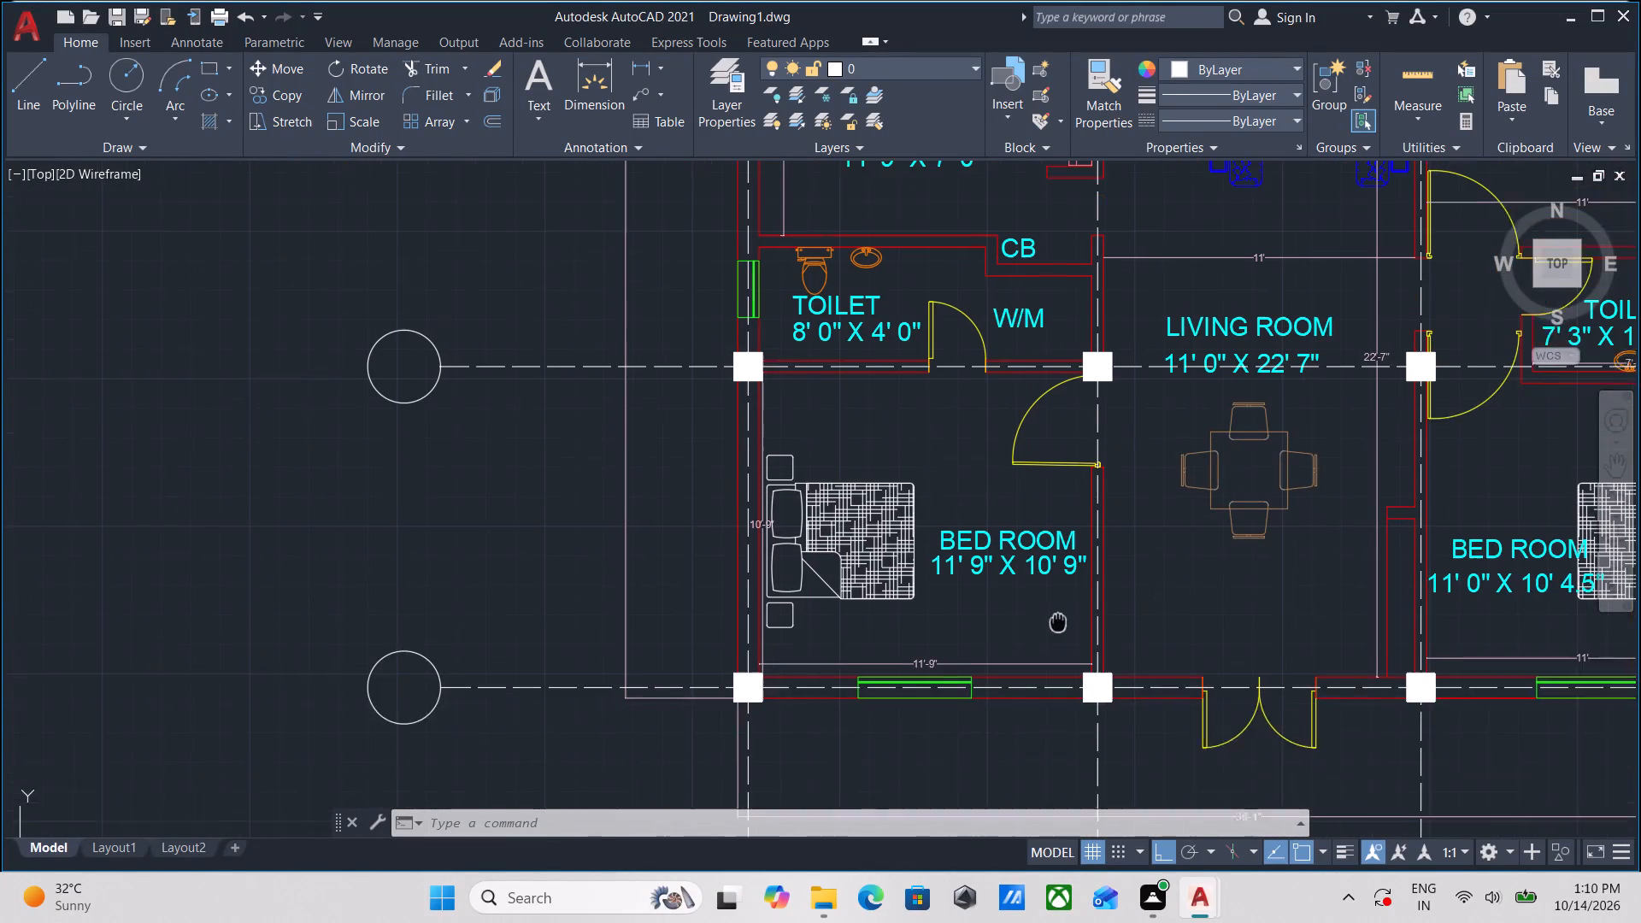
{"action": "middle_click_drag", "start_coordinate": [1058, 628], "coordinate": [1058, 638]}
Erase the beds, doors, room labels and adjoining wall lines of both southern bedrooms, including the southeast bedroom's window and width dimension.
{"action": "left_click_drag", "start_coordinate": [1034, 672], "coordinate": [1027, 645]}
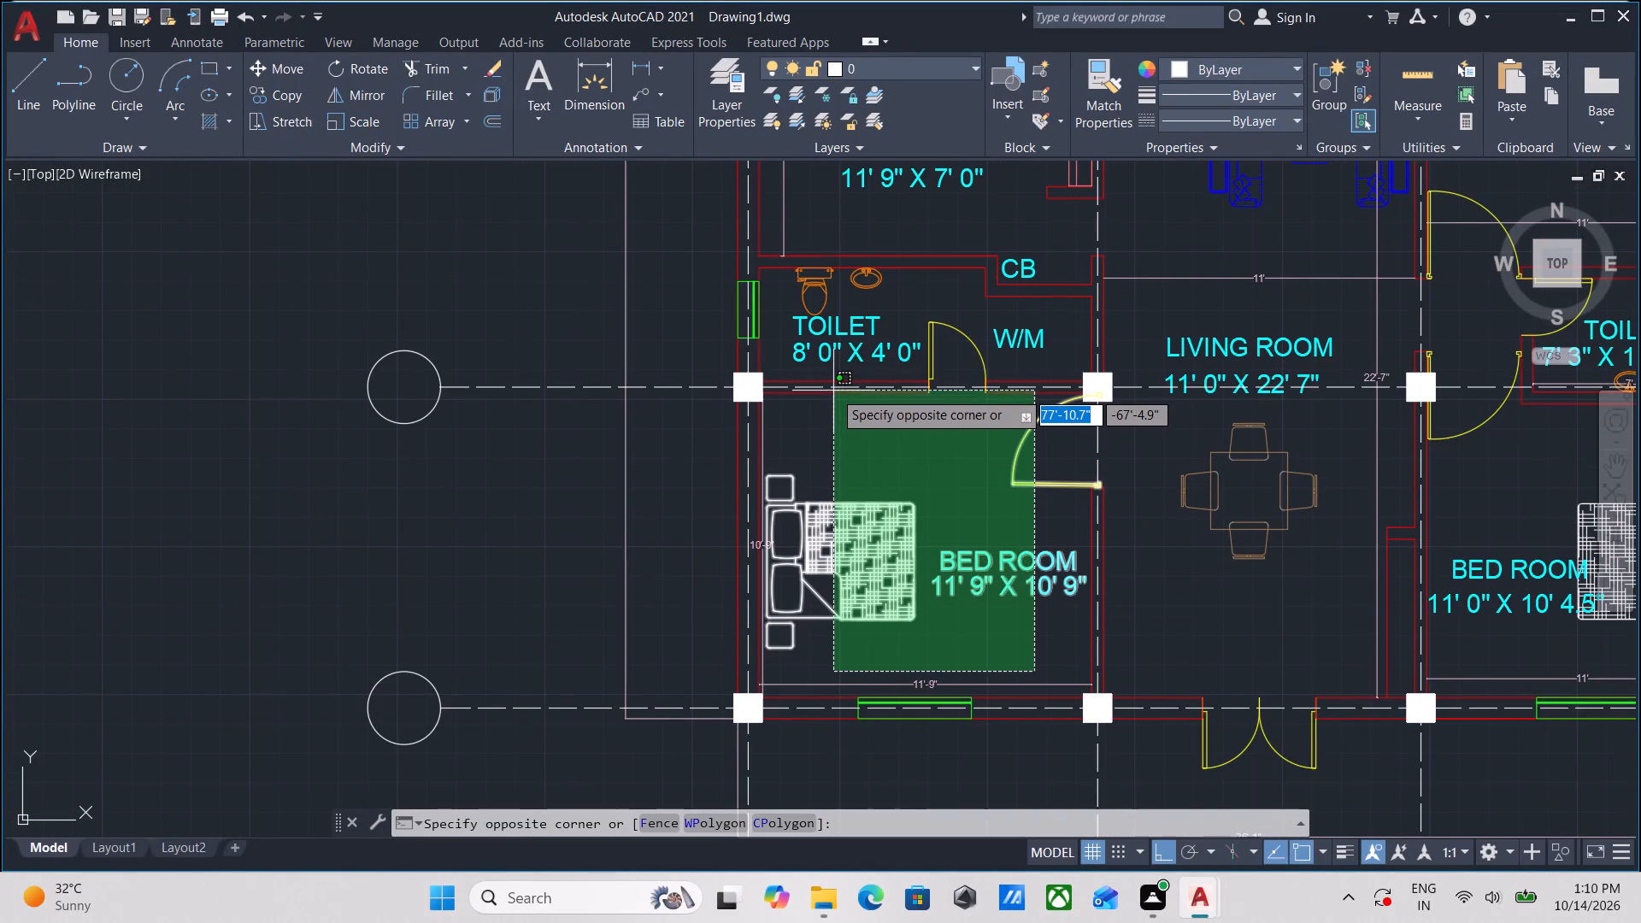
{"action": "scroll", "coordinate": [833, 391], "scroll_direction": "up", "scroll_amount": 2}
{"action": "left_click", "coordinate": [826, 391]}
{"action": "scroll", "coordinate": [826, 391], "scroll_direction": "down", "scroll_amount": 2}
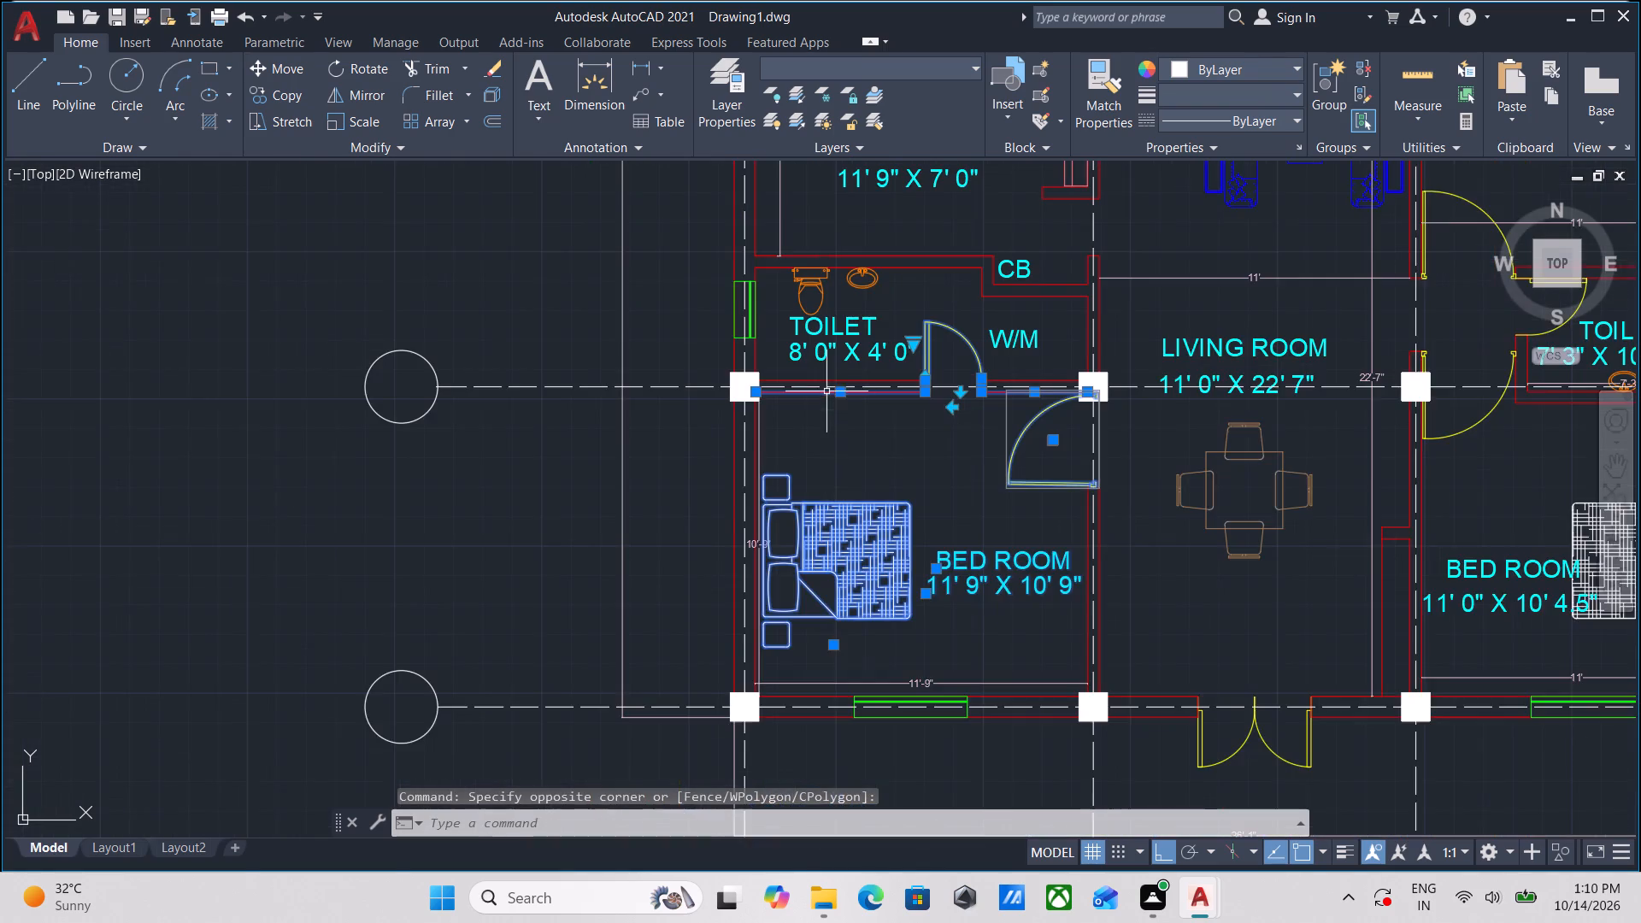
{"action": "middle_click_drag", "start_coordinate": [826, 391], "coordinate": [721, 498]}
{"action": "scroll", "coordinate": [862, 472], "scroll_direction": "up", "scroll_amount": 2}
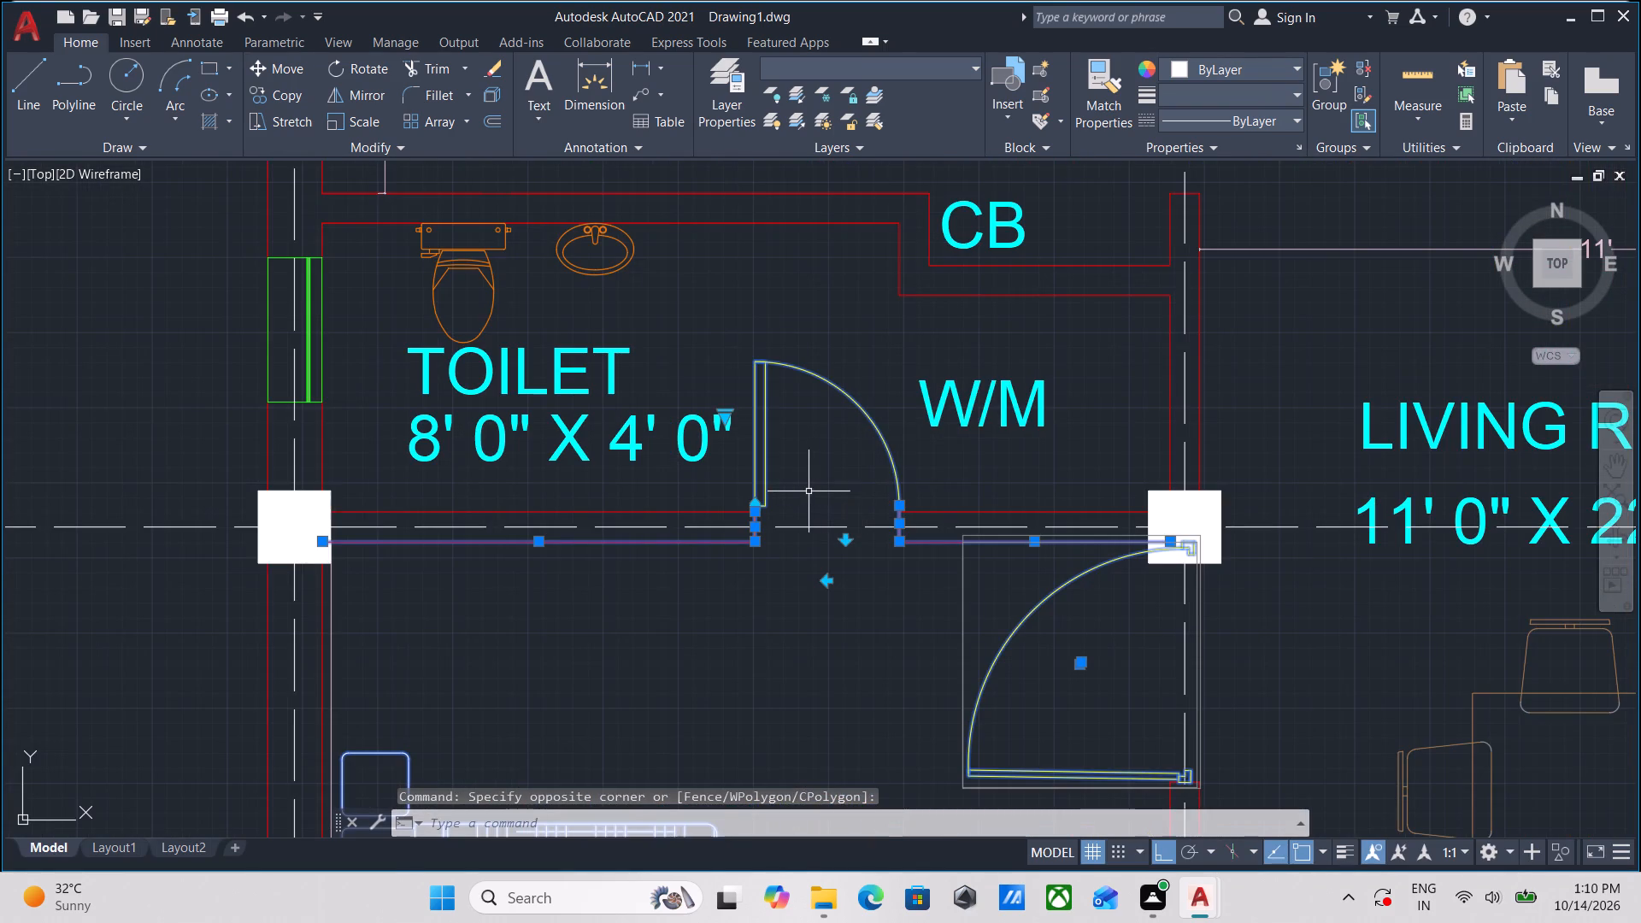
{"action": "scroll", "coordinate": [808, 491], "scroll_direction": "down", "scroll_amount": 1}
{"action": "scroll", "coordinate": [925, 484], "scroll_direction": "up", "scroll_amount": 1}
{"action": "scroll", "coordinate": [925, 484], "scroll_direction": "down", "scroll_amount": 2}
{"action": "middle_click_drag", "start_coordinate": [925, 484], "coordinate": [798, 375]}
{"action": "middle_click_drag", "start_coordinate": [1285, 551], "coordinate": [884, 491]}
{"action": "scroll", "coordinate": [938, 633], "scroll_direction": "up", "scroll_amount": 1}
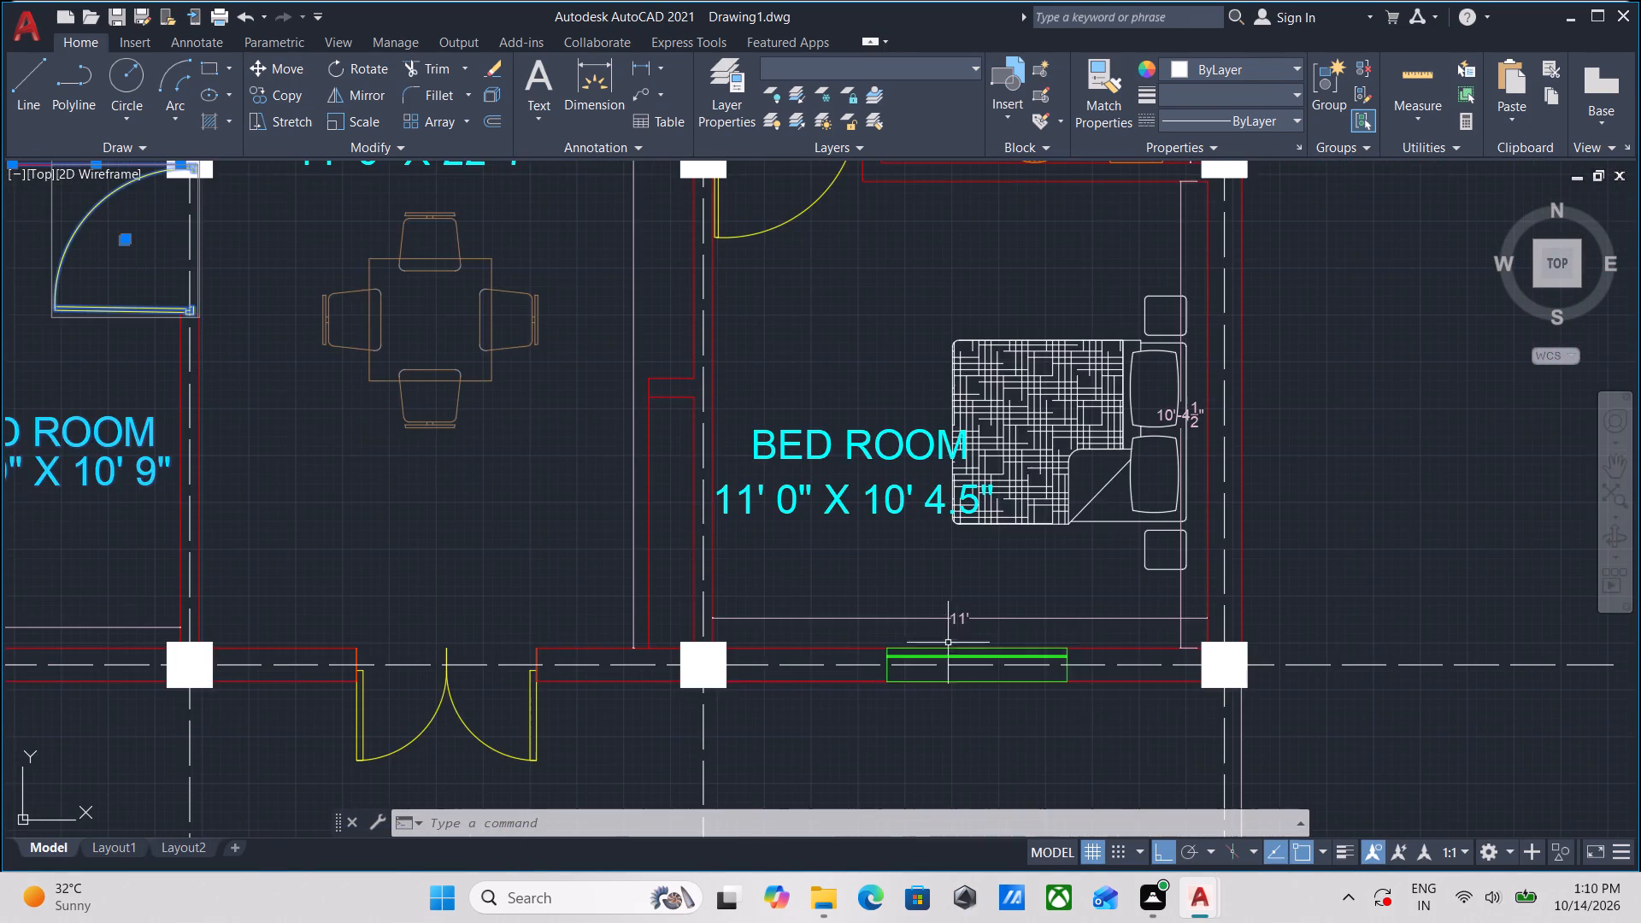
{"action": "scroll", "coordinate": [1138, 666], "scroll_direction": "up", "scroll_amount": 2}
{"action": "left_click", "coordinate": [1144, 644]}
{"action": "scroll", "coordinate": [794, 420], "scroll_direction": "down", "scroll_amount": 1}
{"action": "middle_click_drag", "start_coordinate": [794, 420], "coordinate": [1077, 528]}
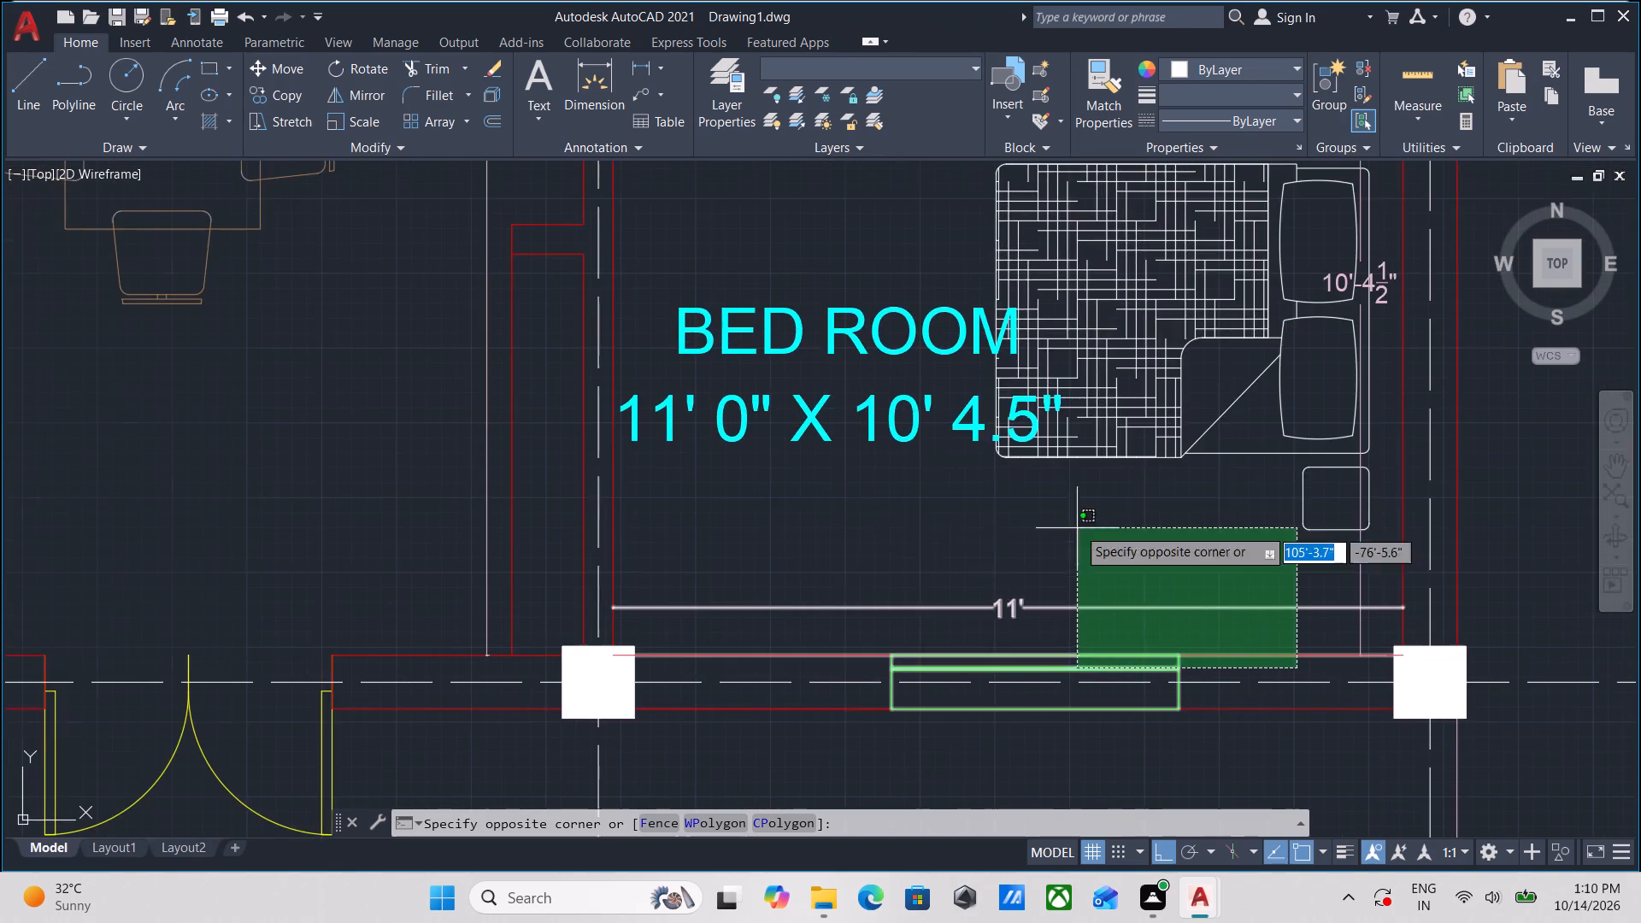
{"action": "scroll", "coordinate": [809, 356], "scroll_direction": "down", "scroll_amount": 1}
{"action": "middle_click_drag", "start_coordinate": [809, 356], "coordinate": [910, 487]}
{"action": "middle_click_drag", "start_coordinate": [827, 293], "coordinate": [832, 407]}
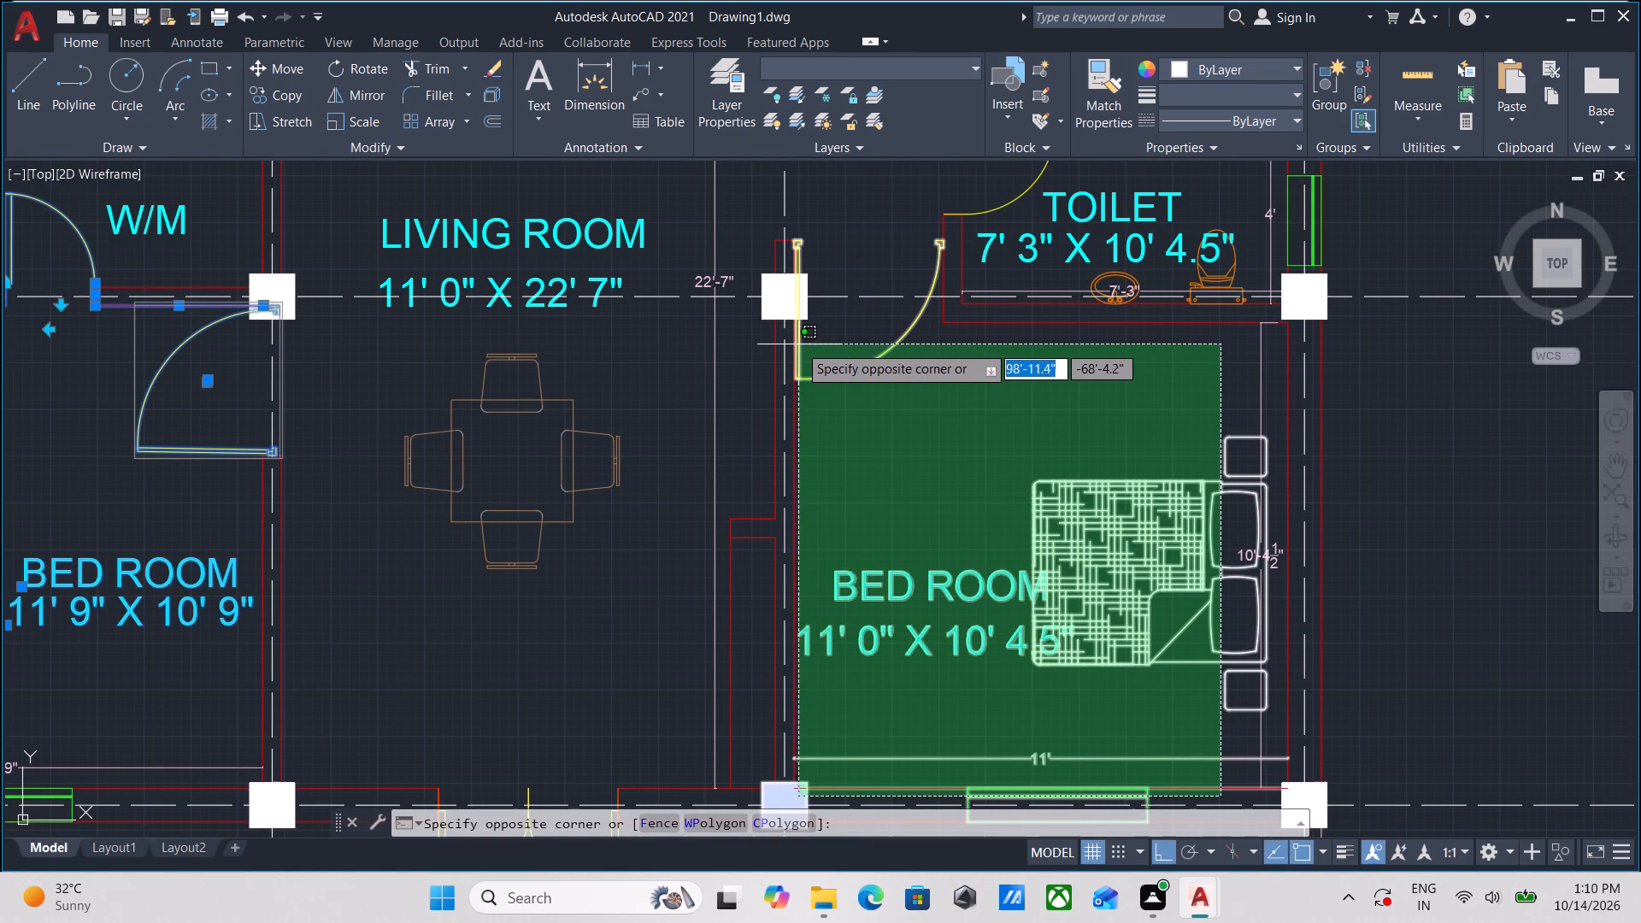
{"action": "left_click", "coordinate": [861, 316]}
{"action": "right_click", "coordinate": [861, 316]}
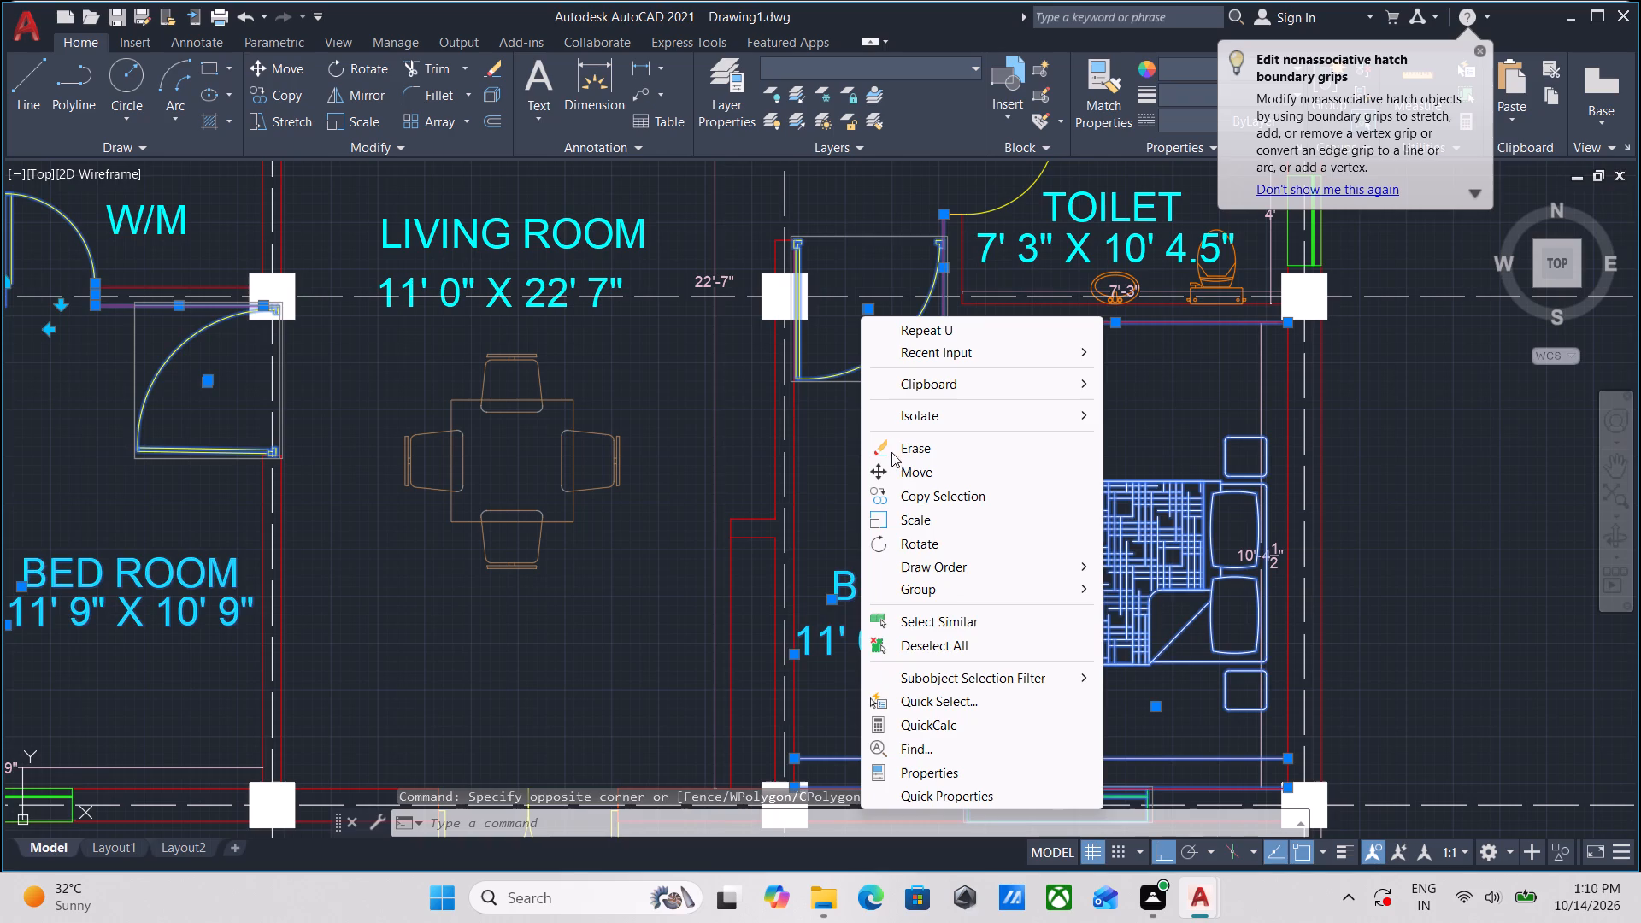
{"action": "left_click", "coordinate": [903, 441]}
Erase the living room's dining table, length dimension, cupboard outline and adjoining wall lines in the copied plan's southern half.
{"action": "scroll", "coordinate": [920, 430], "scroll_direction": "down", "scroll_amount": 2}
{"action": "scroll", "coordinate": [848, 497], "scroll_direction": "up", "scroll_amount": 1}
{"action": "middle_click_drag", "start_coordinate": [835, 517], "coordinate": [874, 453]}
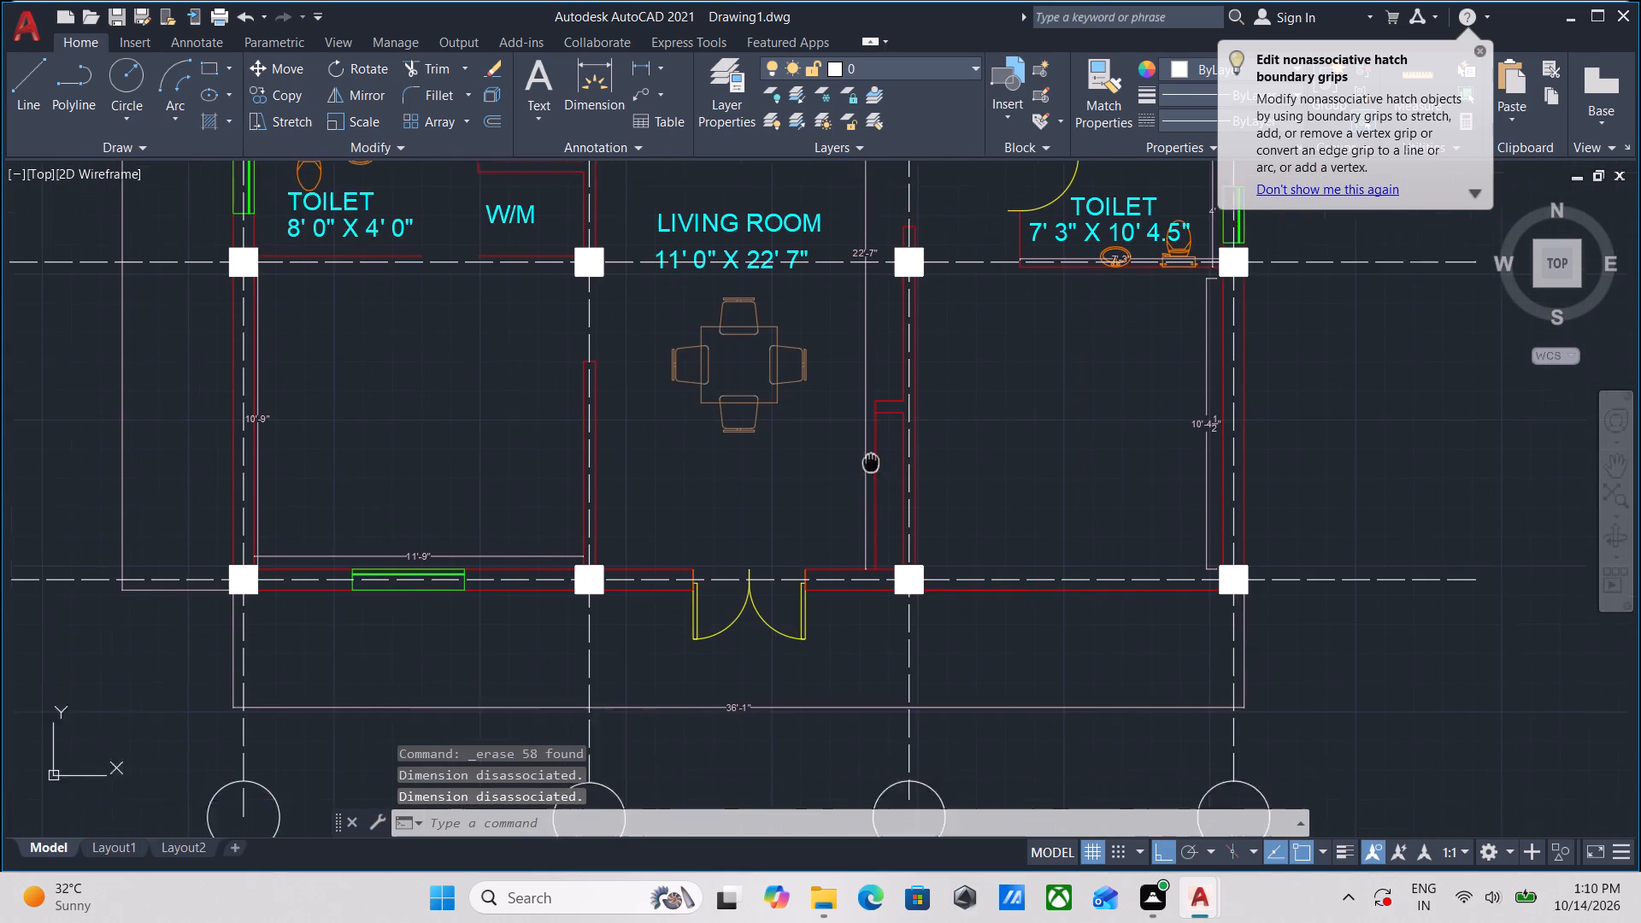
{"action": "middle_click_drag", "start_coordinate": [874, 453], "coordinate": [879, 439]}
{"action": "scroll", "coordinate": [916, 503], "scroll_direction": "up", "scroll_amount": 2}
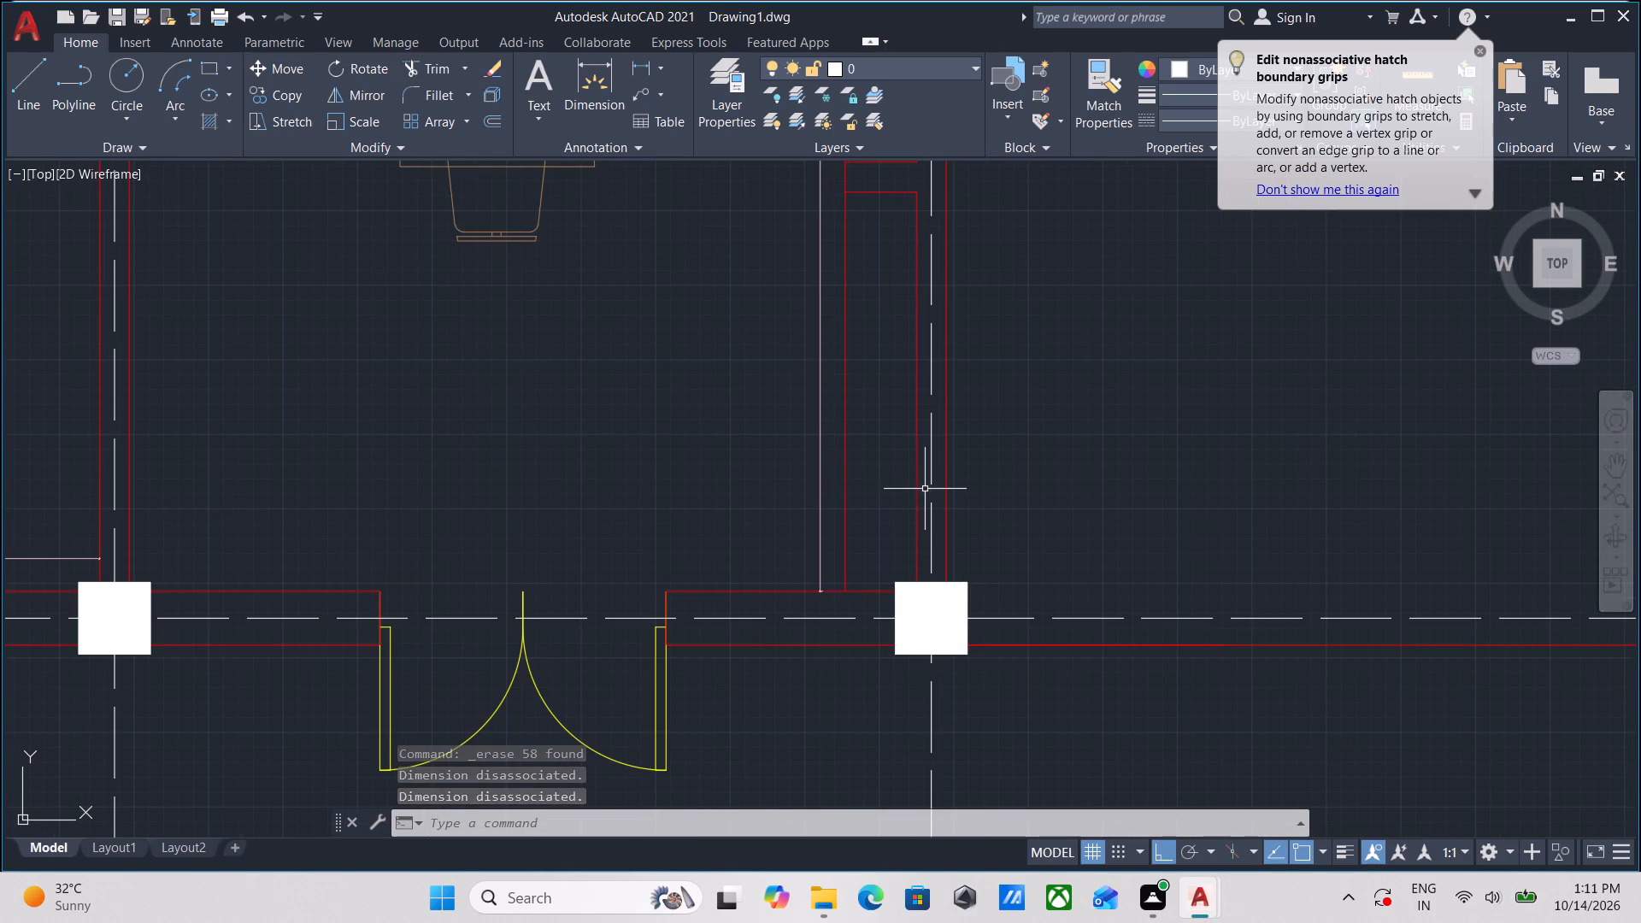
{"action": "left_click", "coordinate": [925, 489]}
{"action": "scroll", "coordinate": [535, 388], "scroll_direction": "down", "scroll_amount": 1}
{"action": "middle_click_drag", "start_coordinate": [535, 388], "coordinate": [838, 433]}
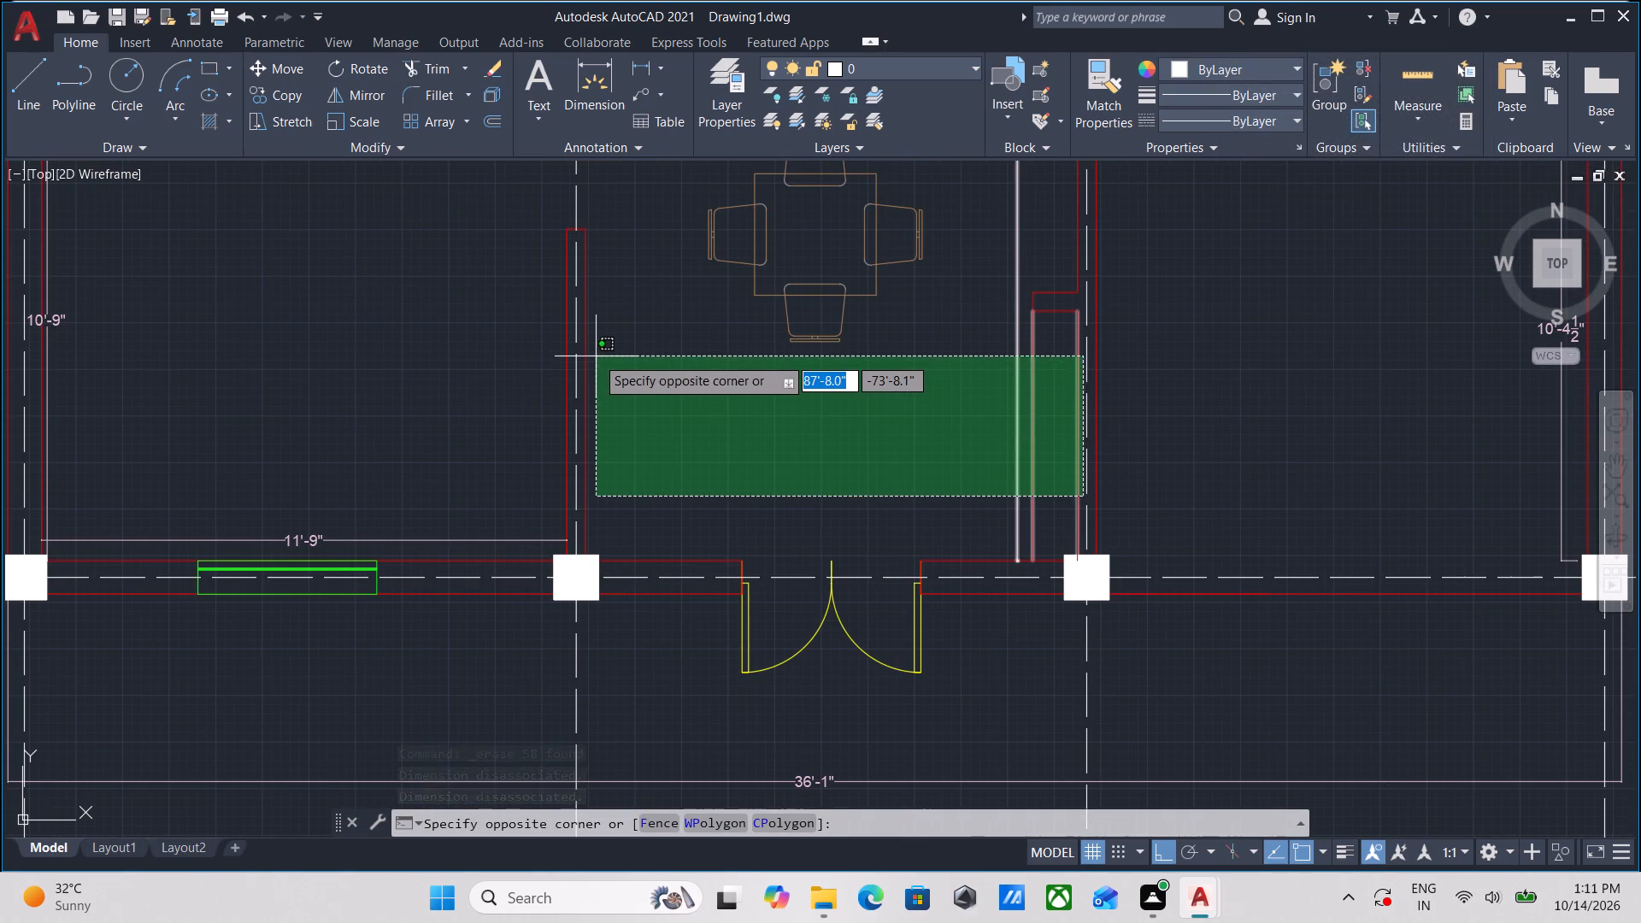
{"action": "middle_click_drag", "start_coordinate": [585, 339], "coordinate": [604, 469]}
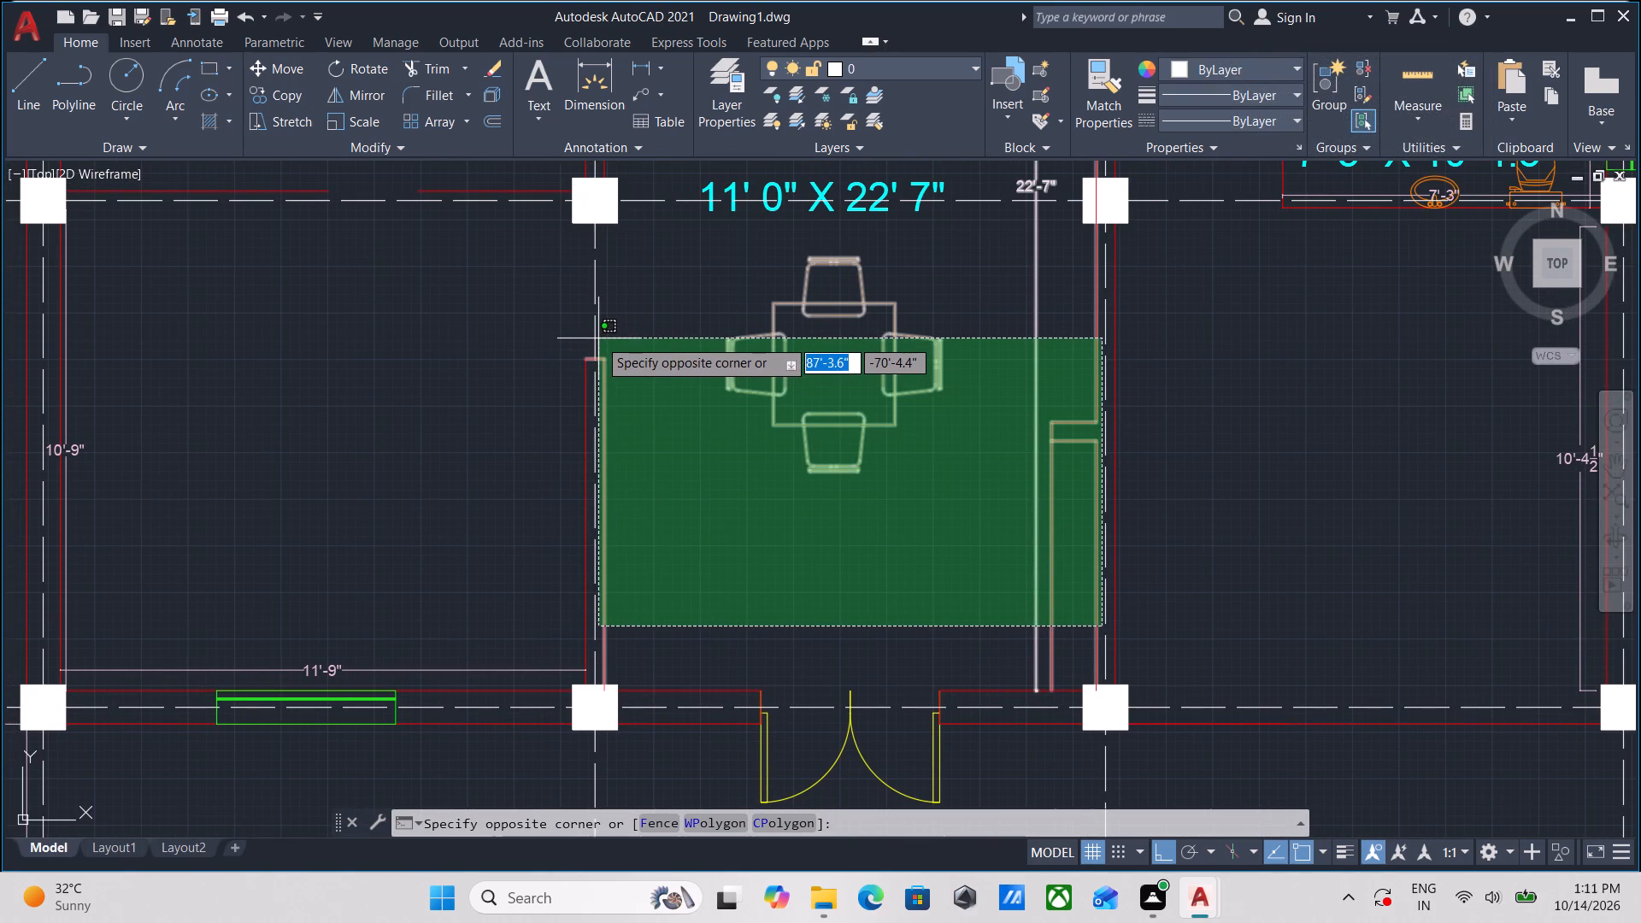
{"action": "left_click", "coordinate": [599, 338]}
{"action": "right_click", "coordinate": [599, 338]}
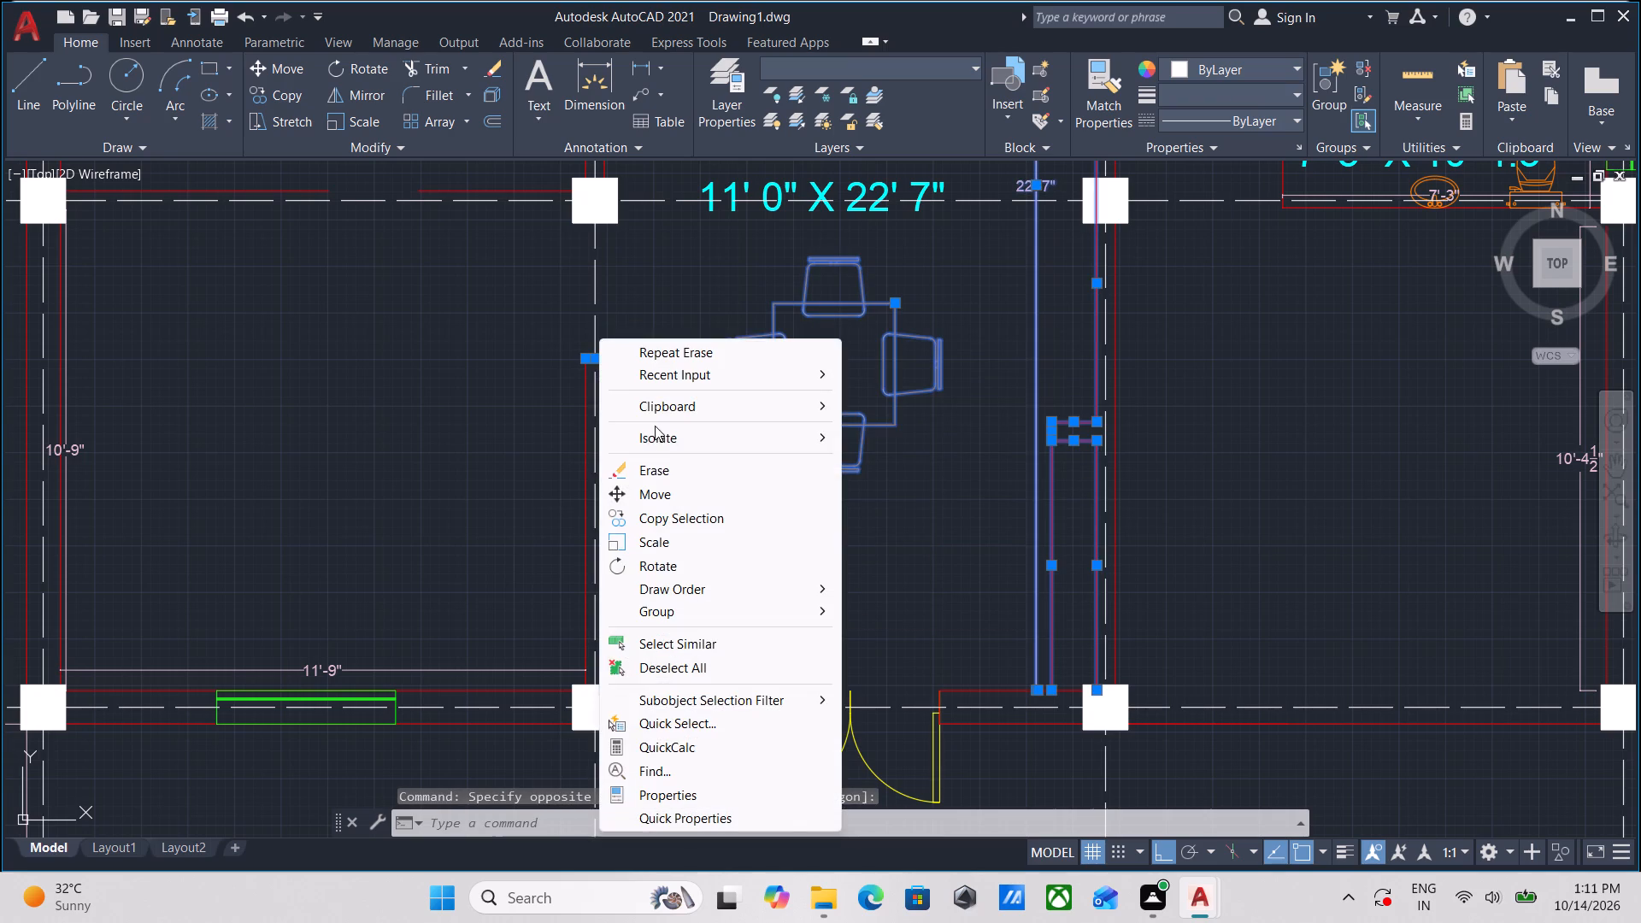
{"action": "left_click", "coordinate": [656, 466]}
Erase the remaining wall line between the living room and the cleared southeast bedroom.
{"action": "scroll", "coordinate": [694, 452], "scroll_direction": "down", "scroll_amount": 2}
{"action": "middle_click_drag", "start_coordinate": [694, 452], "coordinate": [704, 516]}
{"action": "scroll", "coordinate": [853, 534], "scroll_direction": "up", "scroll_amount": 2}
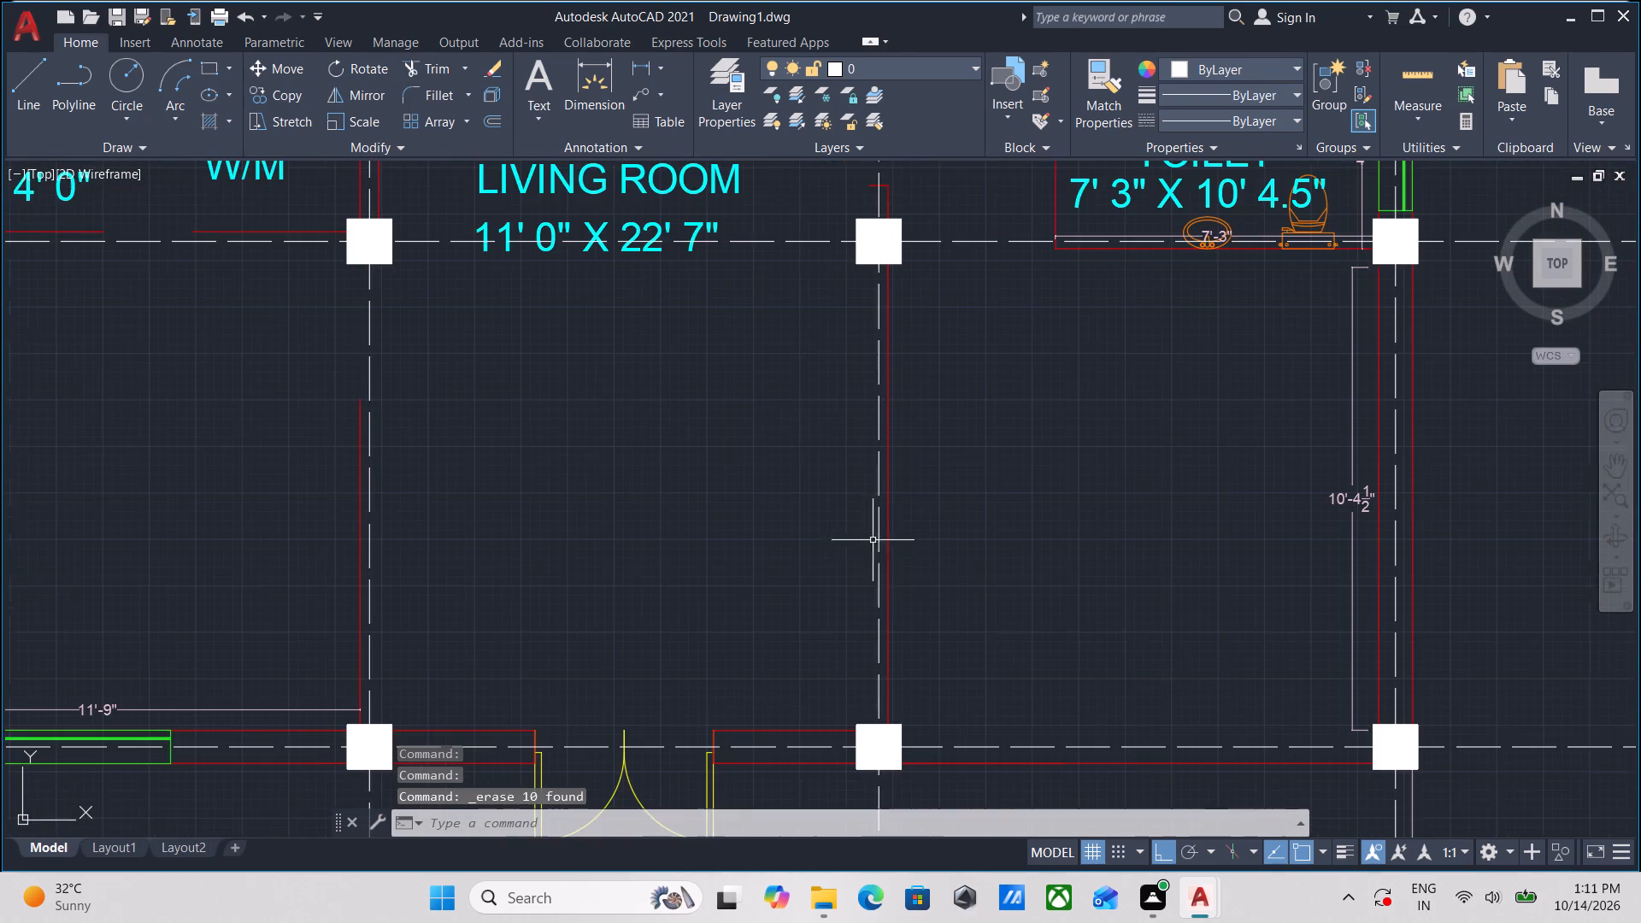
{"action": "middle_click_drag", "start_coordinate": [921, 552], "coordinate": [935, 427]}
{"action": "scroll", "coordinate": [925, 463], "scroll_direction": "up", "scroll_amount": 1}
{"action": "left_click", "coordinate": [911, 463]}
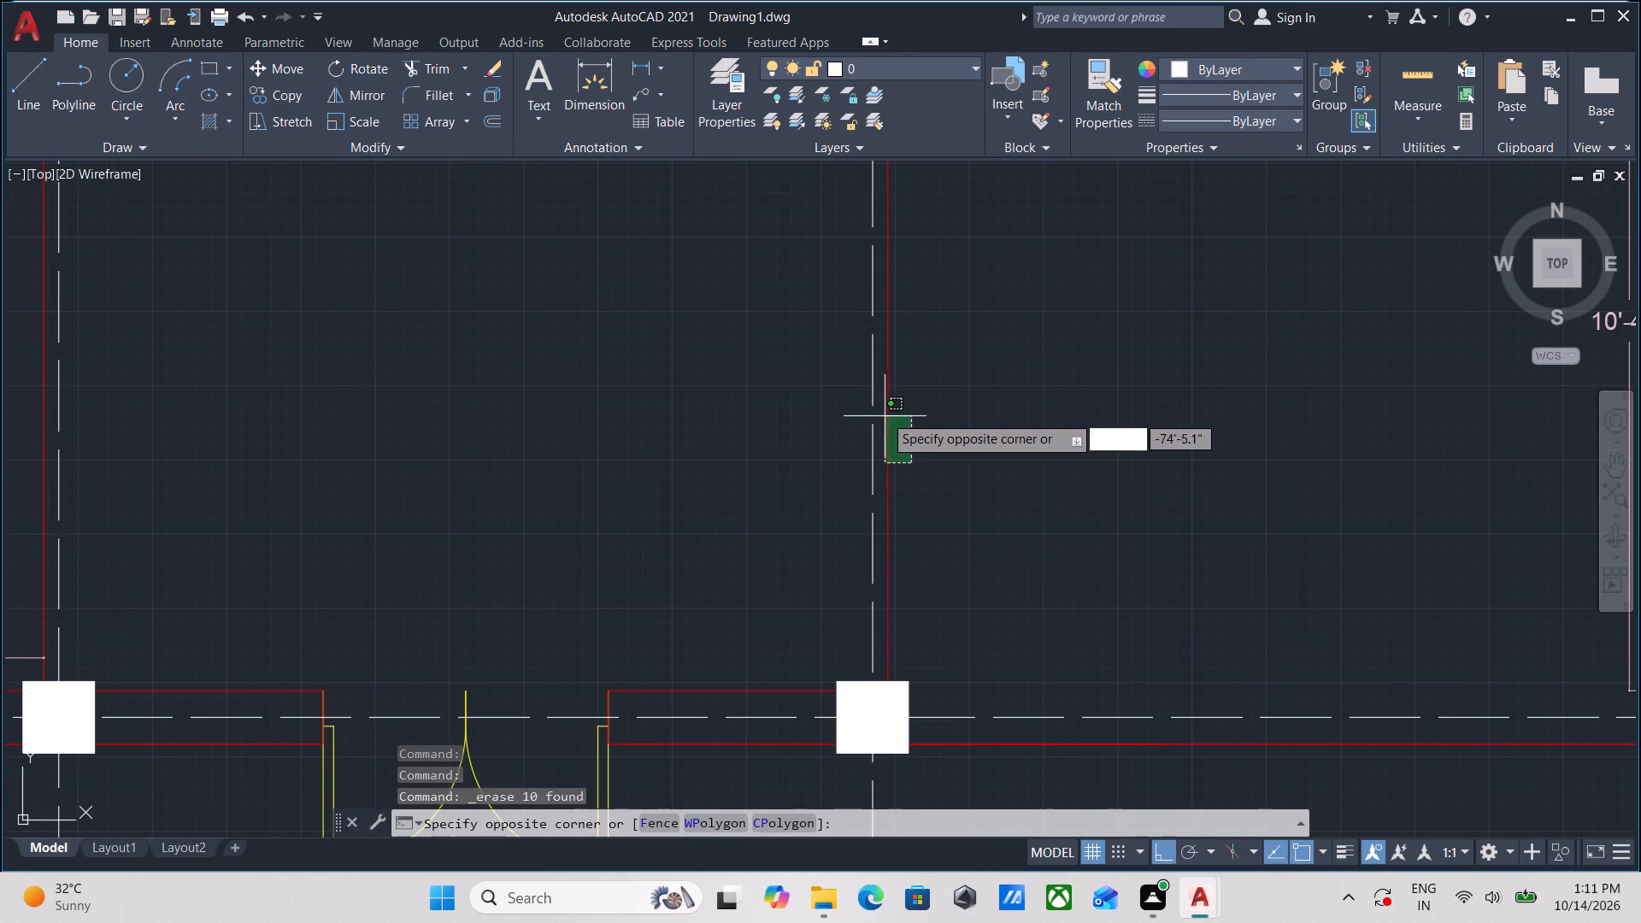
{"action": "left_click", "coordinate": [876, 404]}
{"action": "right_click", "coordinate": [880, 403]}
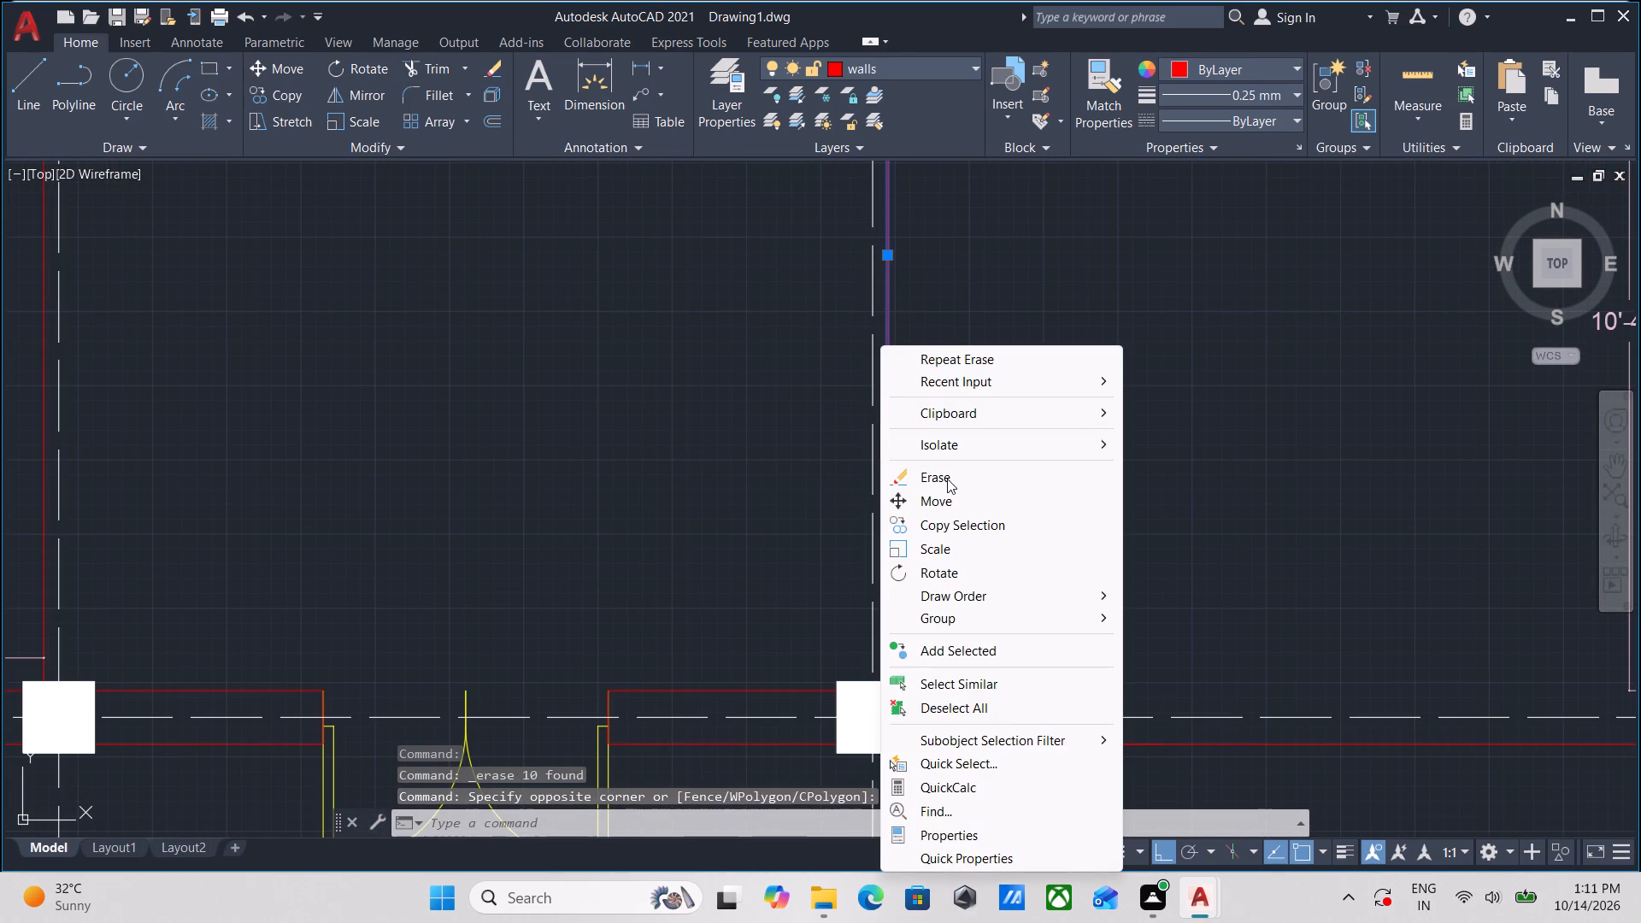
{"action": "left_click", "coordinate": [947, 479]}
Erase the remaining wall line along the east side of the cleared southwest bedroom.
{"action": "scroll", "coordinate": [947, 479], "scroll_direction": "down", "scroll_amount": 3}
{"action": "middle_click_drag", "start_coordinate": [804, 450], "coordinate": [939, 614]}
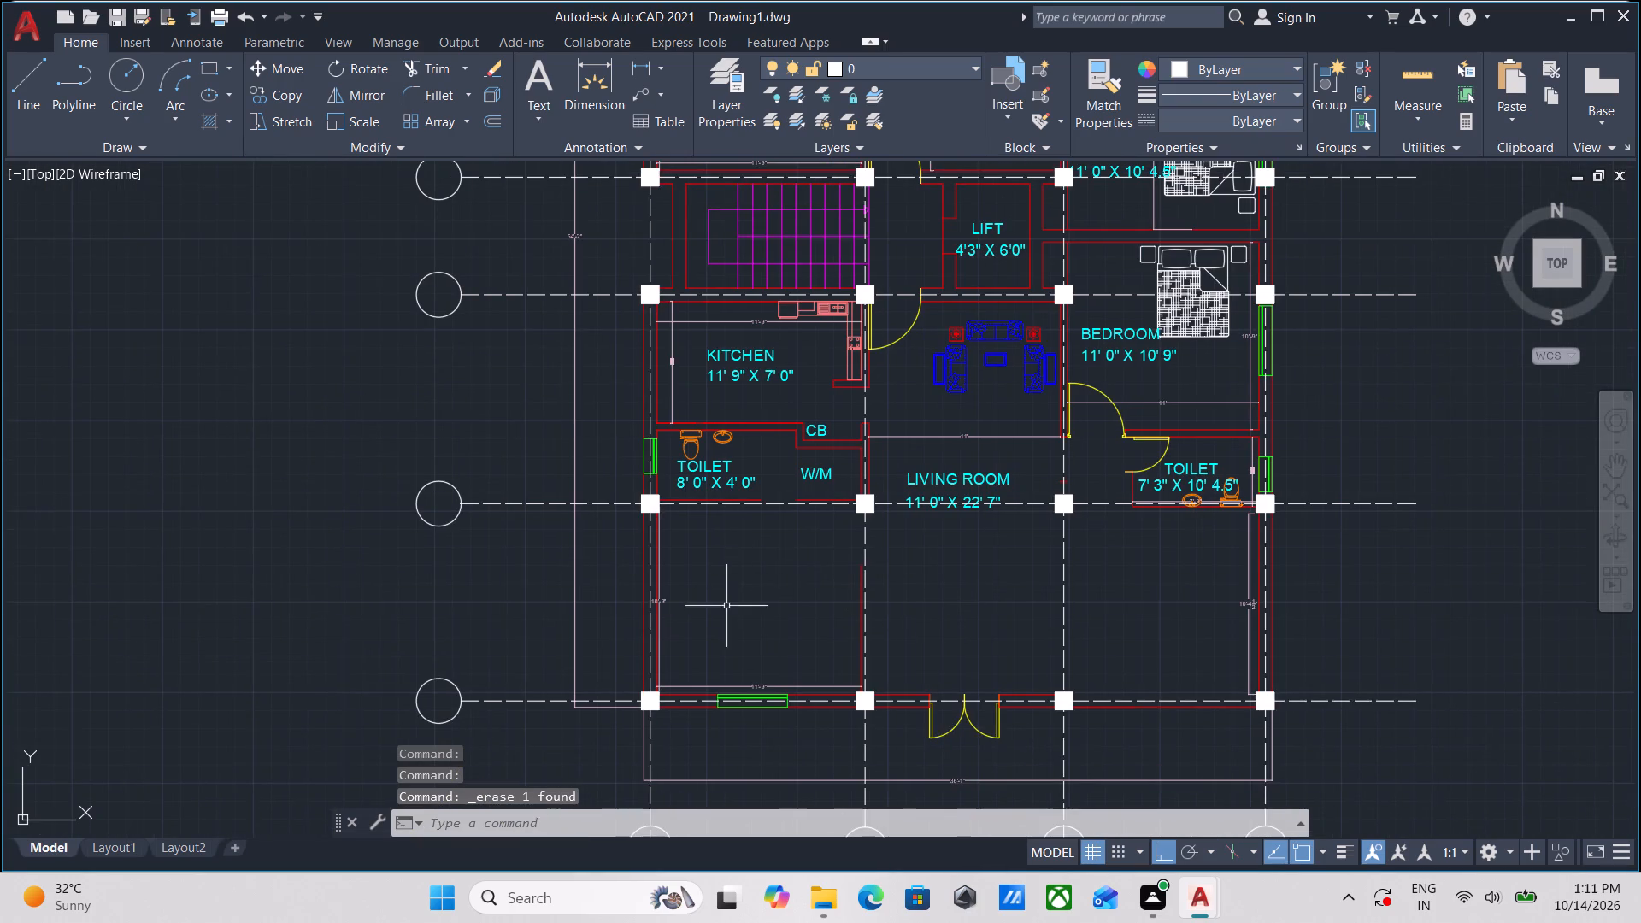
{"action": "middle_click_drag", "start_coordinate": [726, 606], "coordinate": [792, 479]}
{"action": "scroll", "coordinate": [917, 531], "scroll_direction": "up", "scroll_amount": 3}
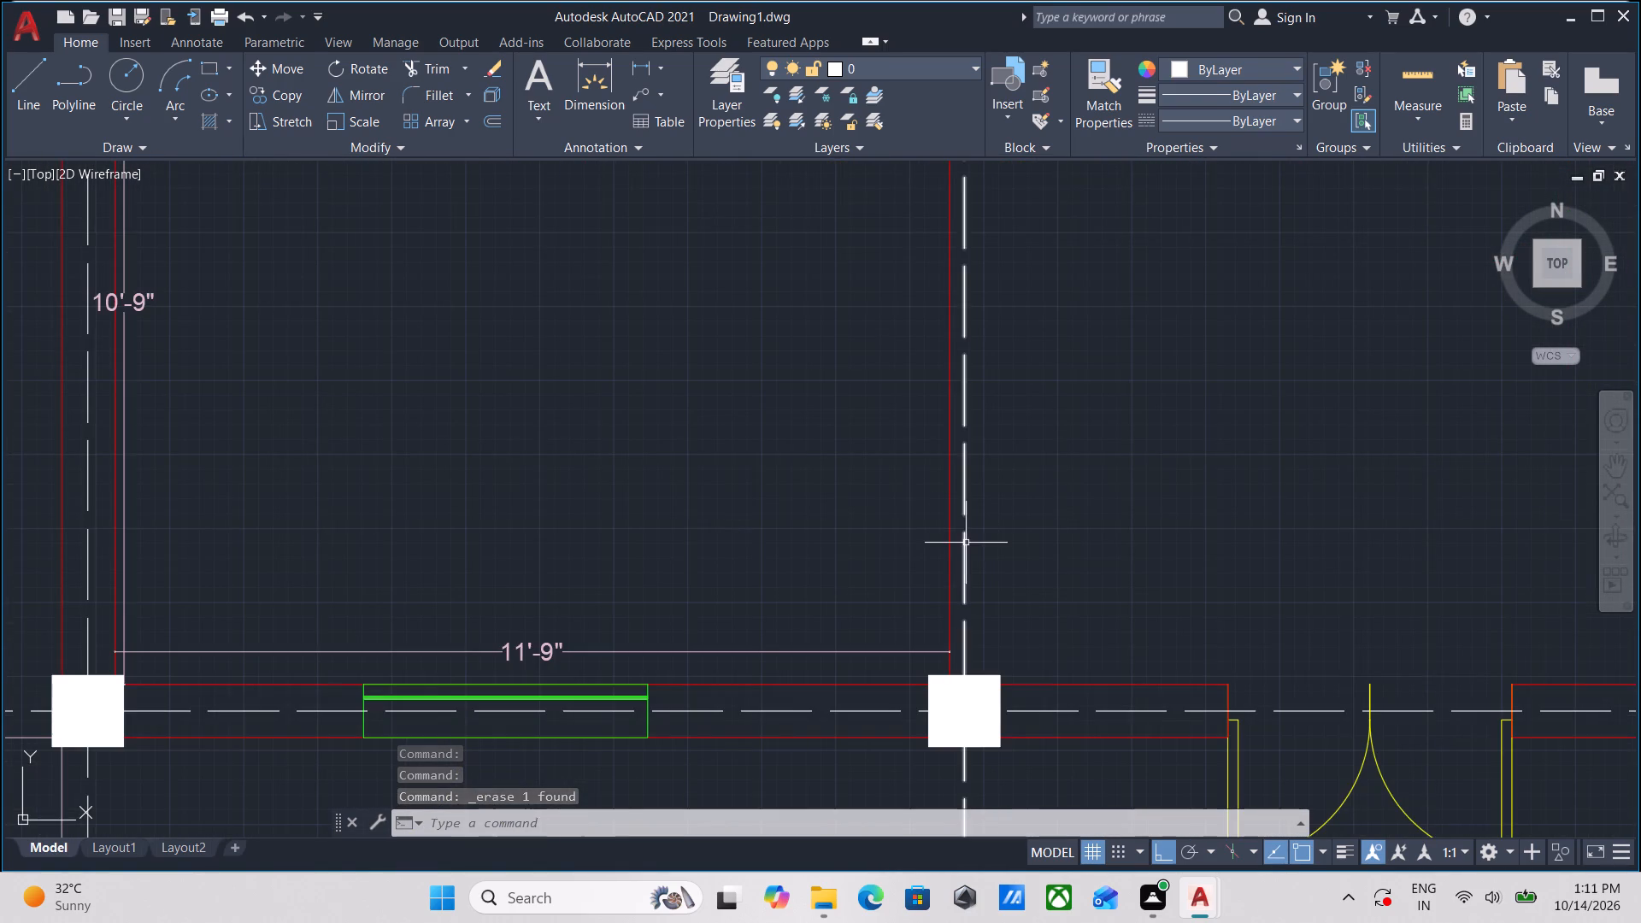
{"action": "scroll", "coordinate": [956, 537], "scroll_direction": "up", "scroll_amount": 1}
{"action": "left_click", "coordinate": [961, 538]}
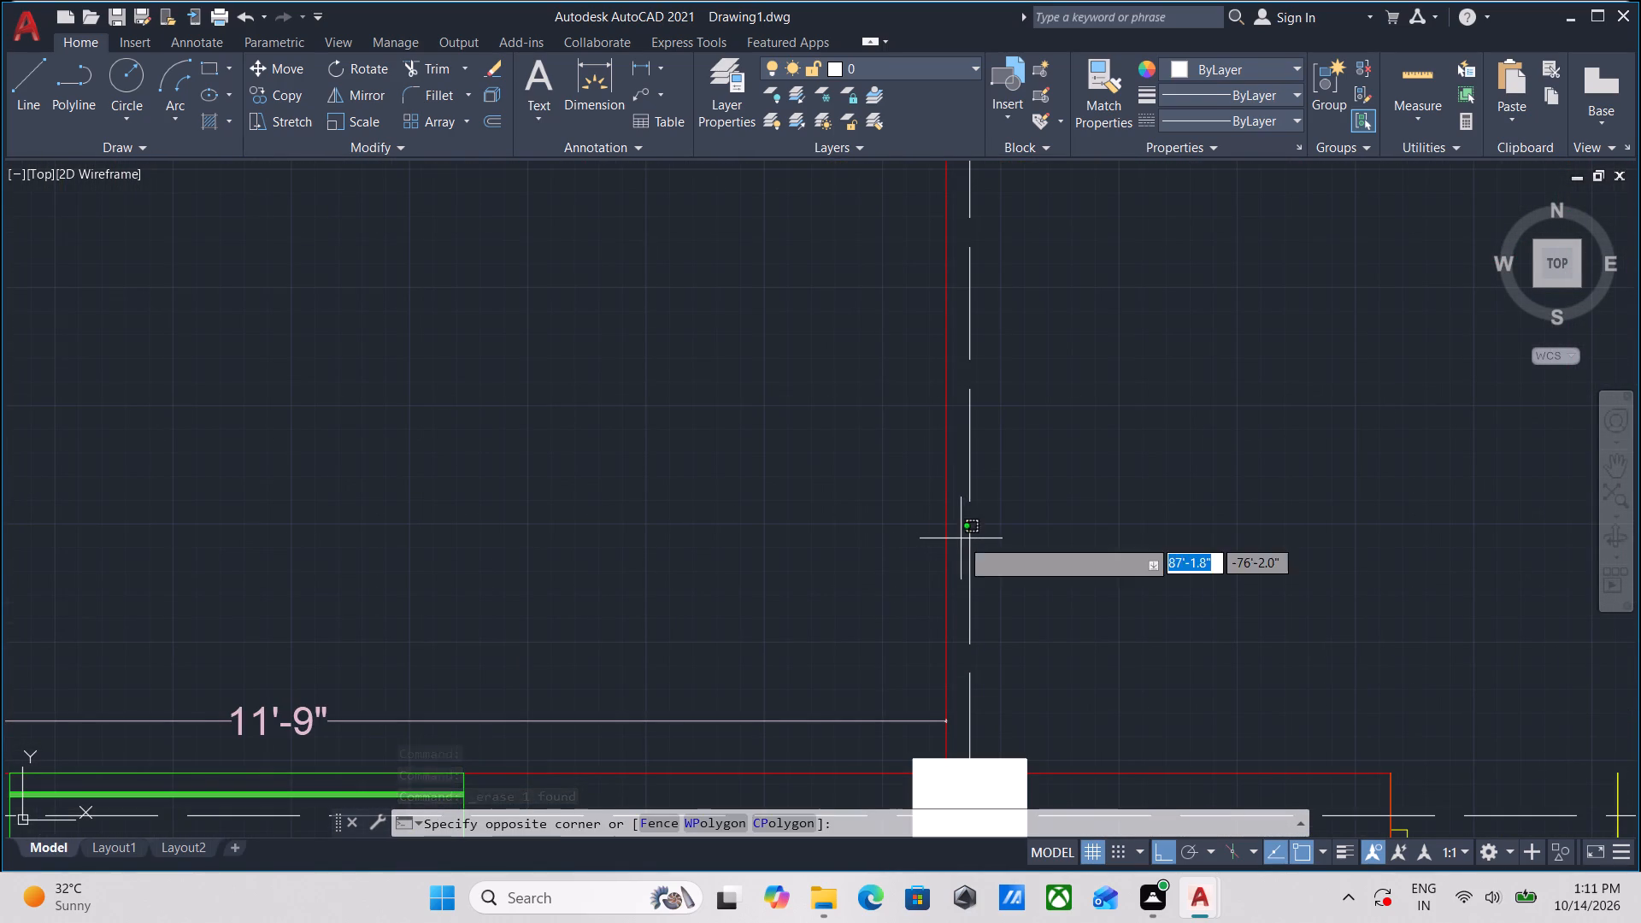
{"action": "left_click", "coordinate": [830, 564]}
{"action": "right_click", "coordinate": [830, 564]}
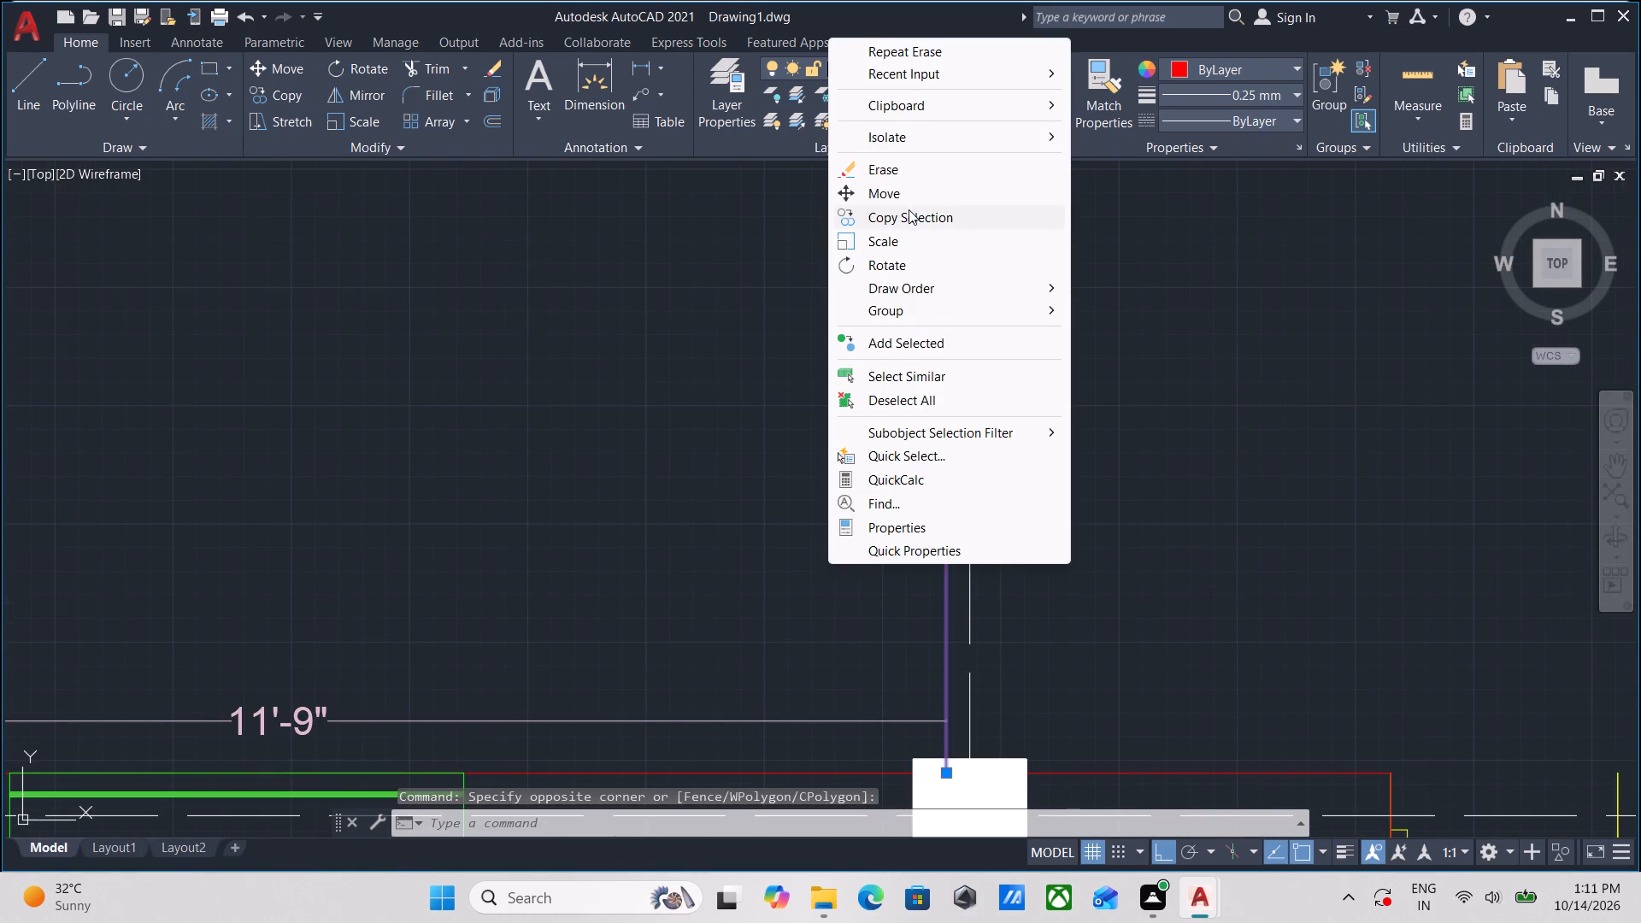
{"action": "left_click", "coordinate": [887, 168]}
Erase the kitchen and adjoining toilet fittings, labels, dimensions and wall lines, plus the doors, width dimension and wall between the eastern bedroom and toilet.
{"action": "scroll", "coordinate": [896, 220], "scroll_direction": "down", "scroll_amount": 4}
{"action": "scroll", "coordinate": [844, 294], "scroll_direction": "down", "scroll_amount": 1}
{"action": "middle_click_drag", "start_coordinate": [844, 294], "coordinate": [801, 550]}
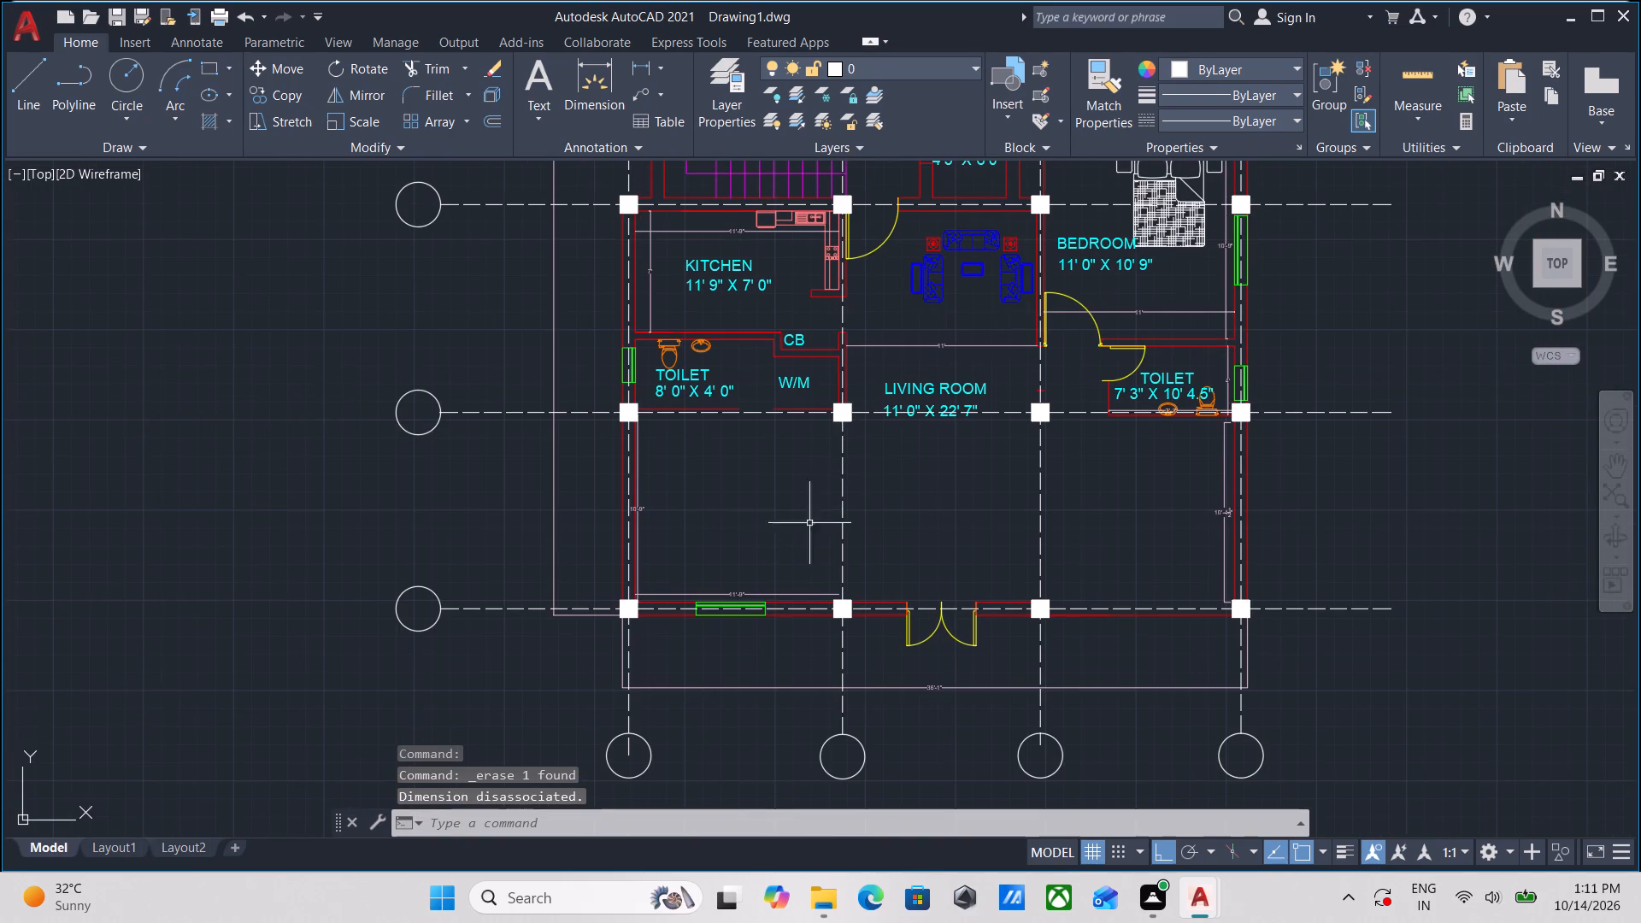
{"action": "middle_click_drag", "start_coordinate": [940, 483], "coordinate": [923, 564]}
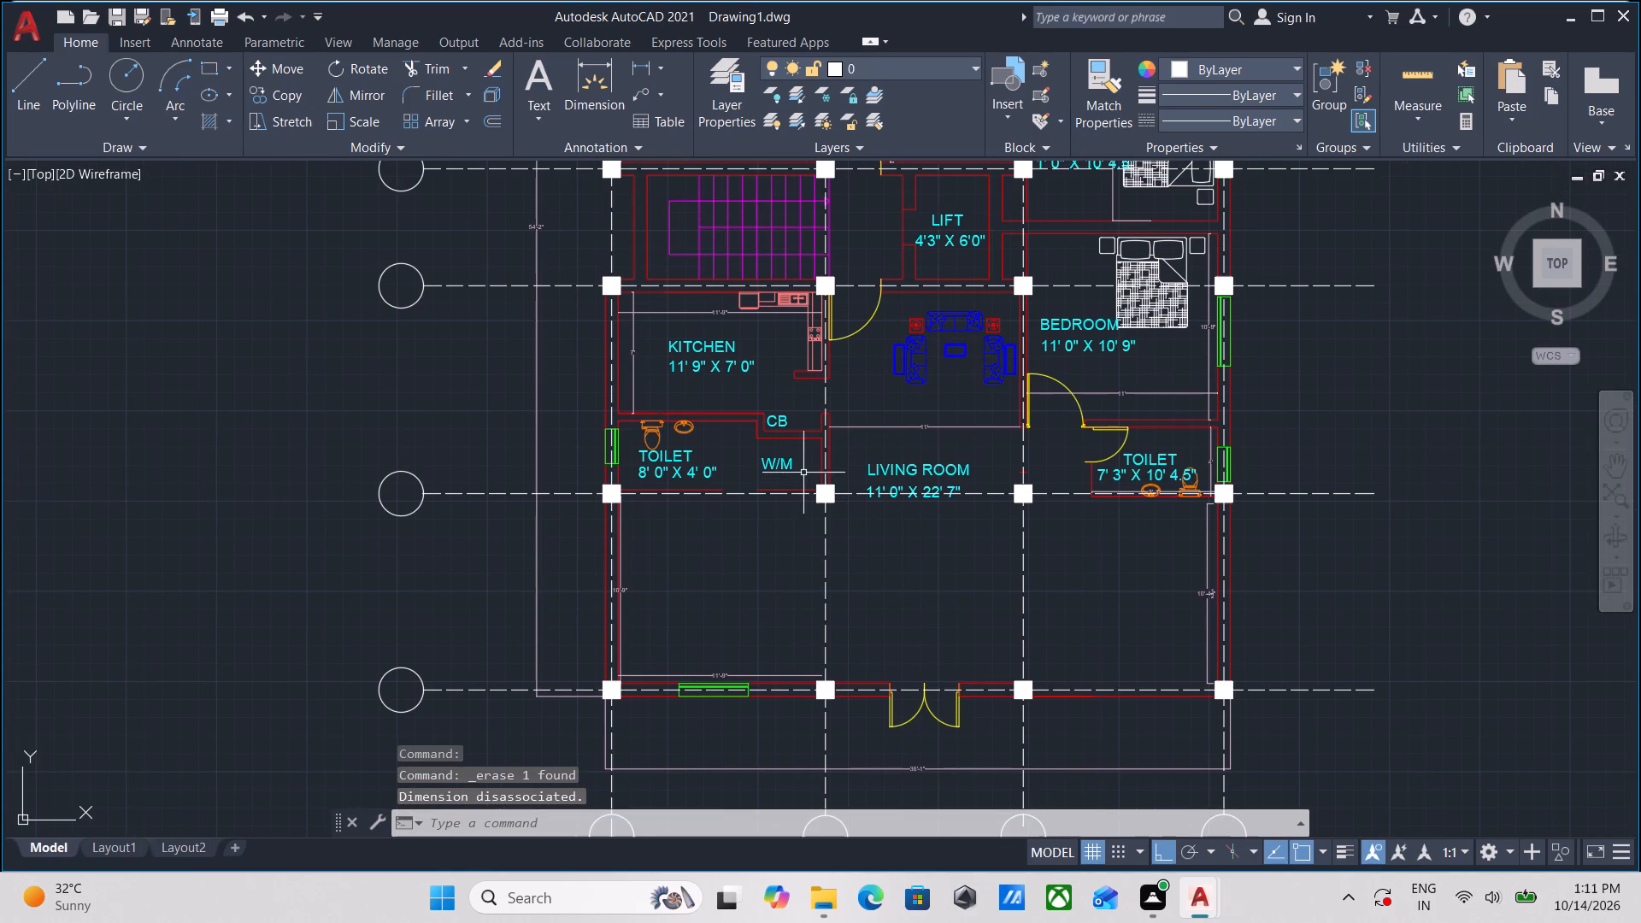
{"action": "scroll", "coordinate": [720, 515], "scroll_direction": "up", "scroll_amount": 3}
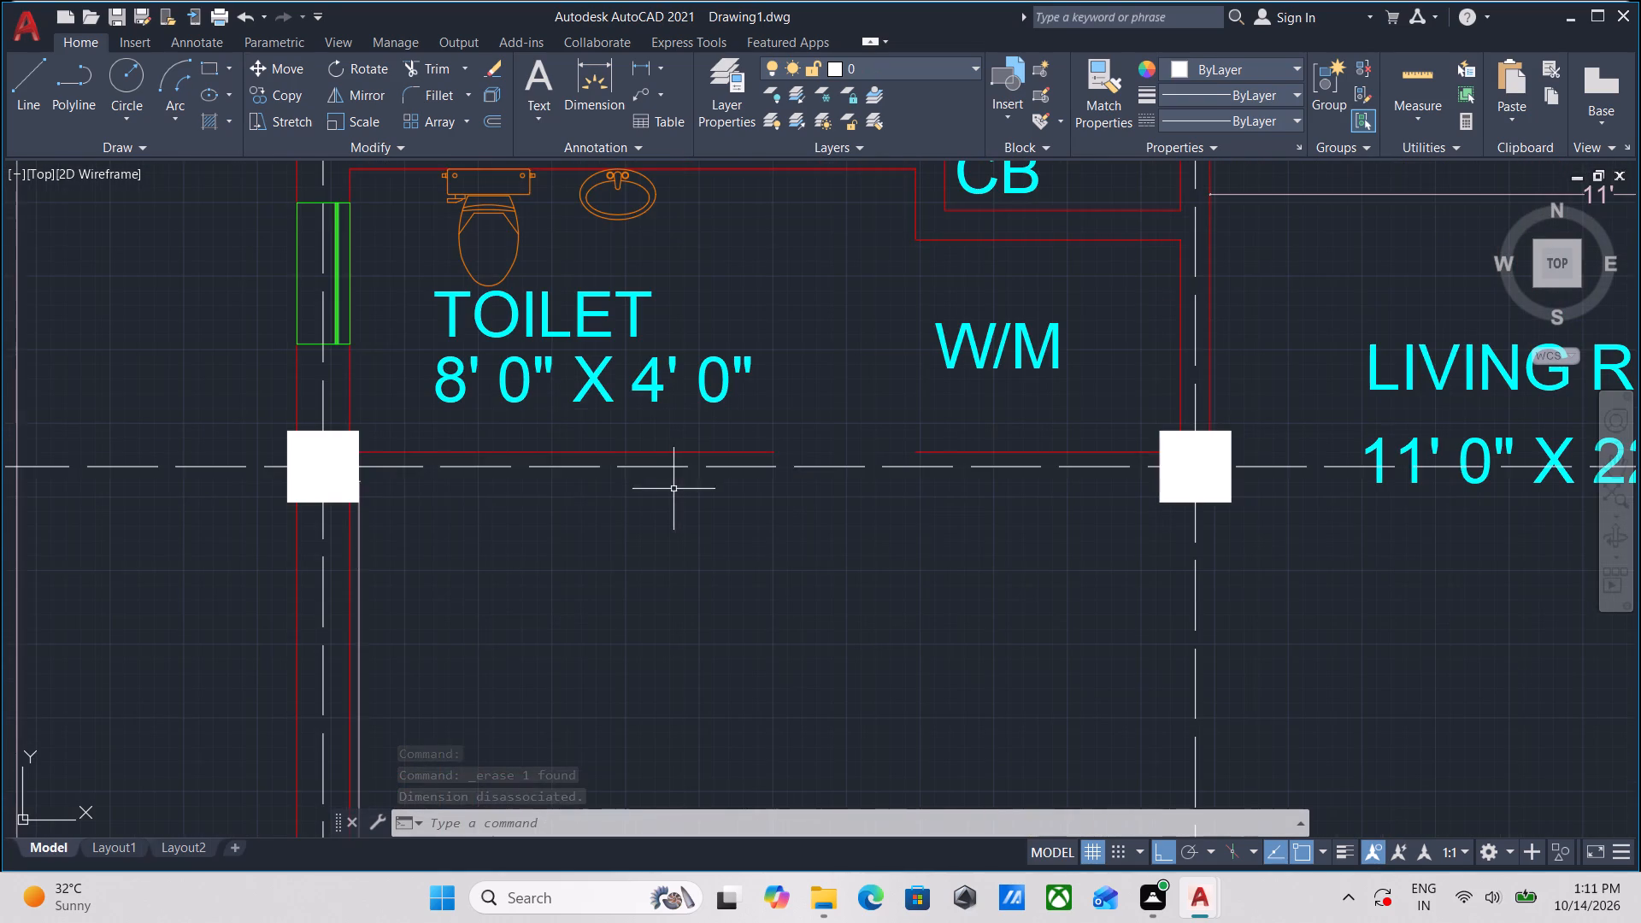
{"action": "left_click", "coordinate": [657, 456]}
{"action": "middle_click_drag", "start_coordinate": [613, 284], "coordinate": [806, 527]}
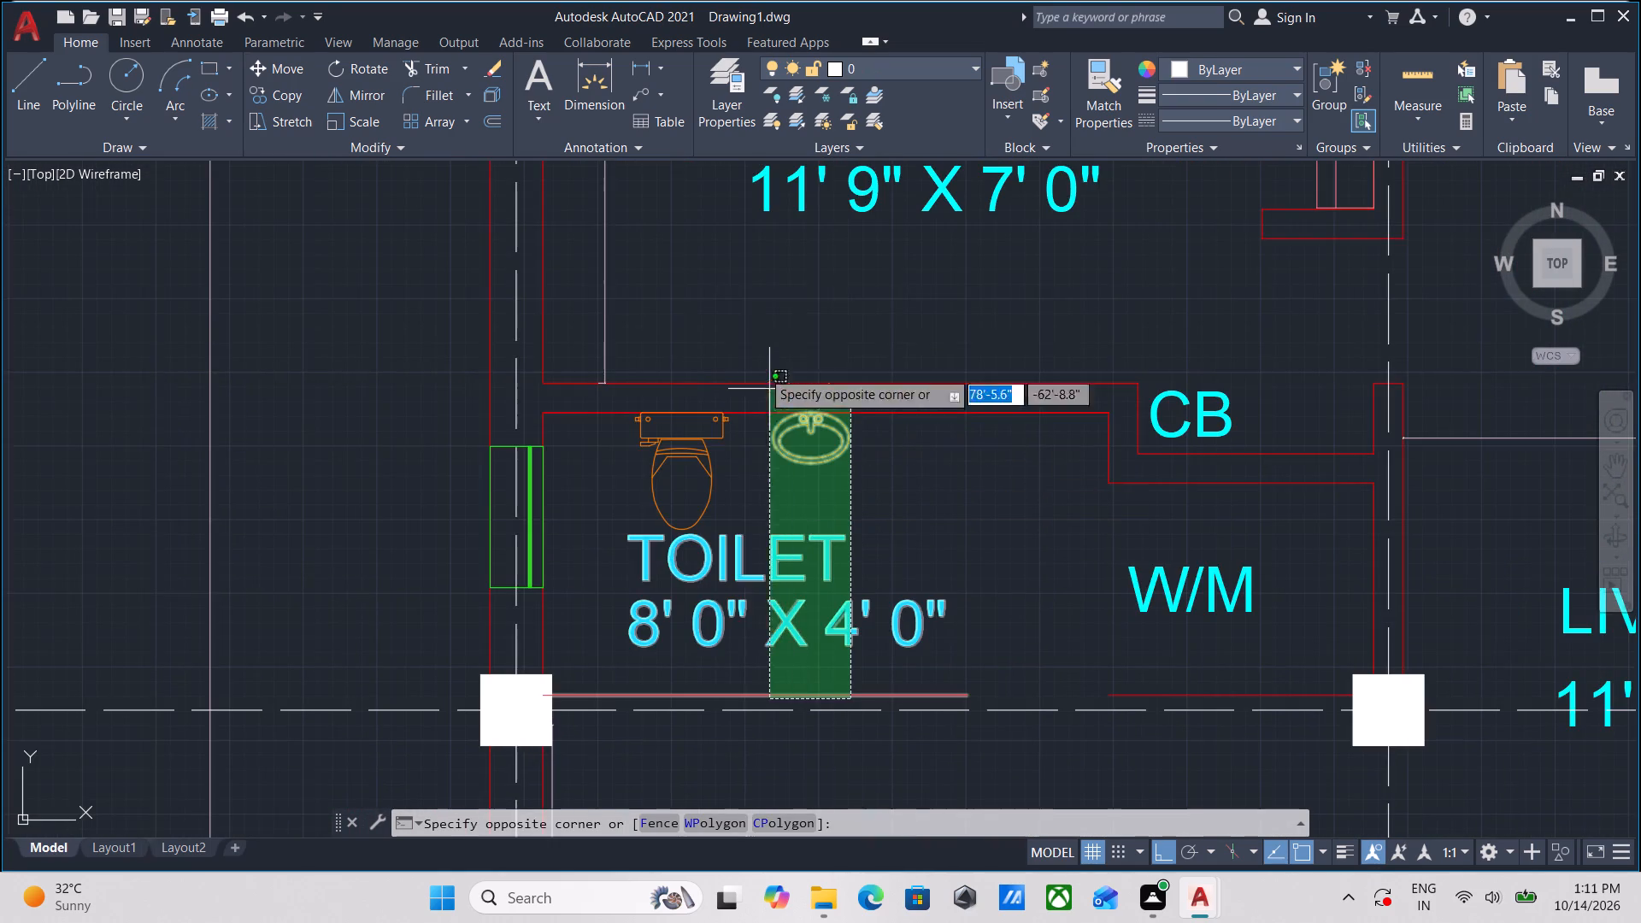
{"action": "middle_click_drag", "start_coordinate": [726, 284], "coordinate": [787, 450]}
{"action": "scroll", "coordinate": [769, 350], "scroll_direction": "down", "scroll_amount": 2}
{"action": "middle_click_drag", "start_coordinate": [769, 350], "coordinate": [781, 474]}
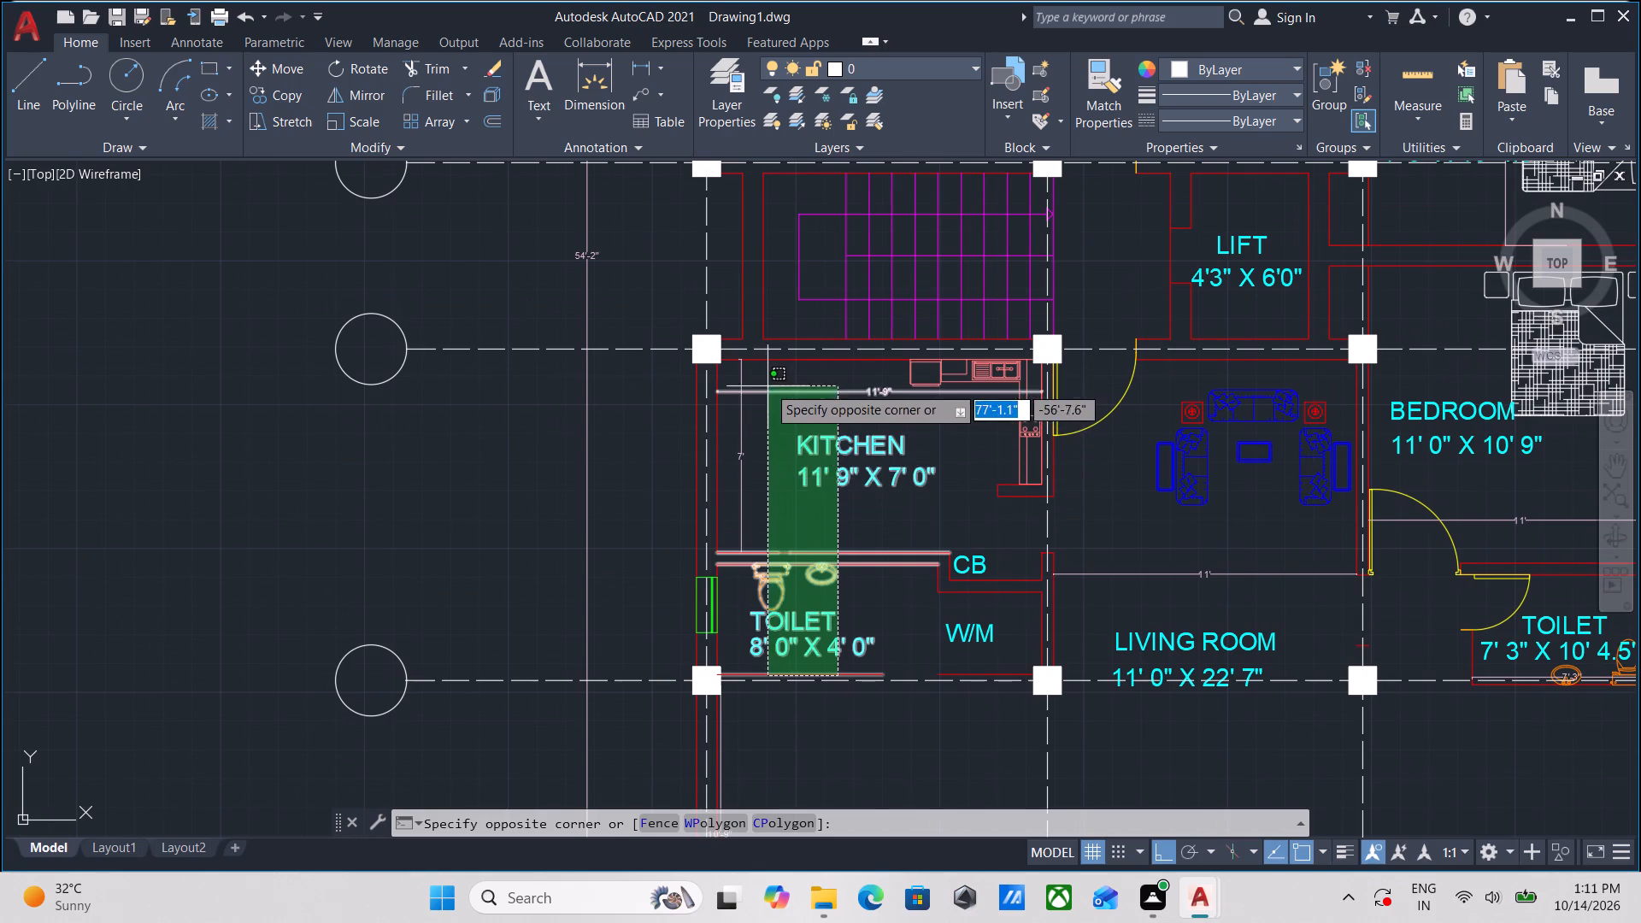
{"action": "left_click", "coordinate": [757, 355]}
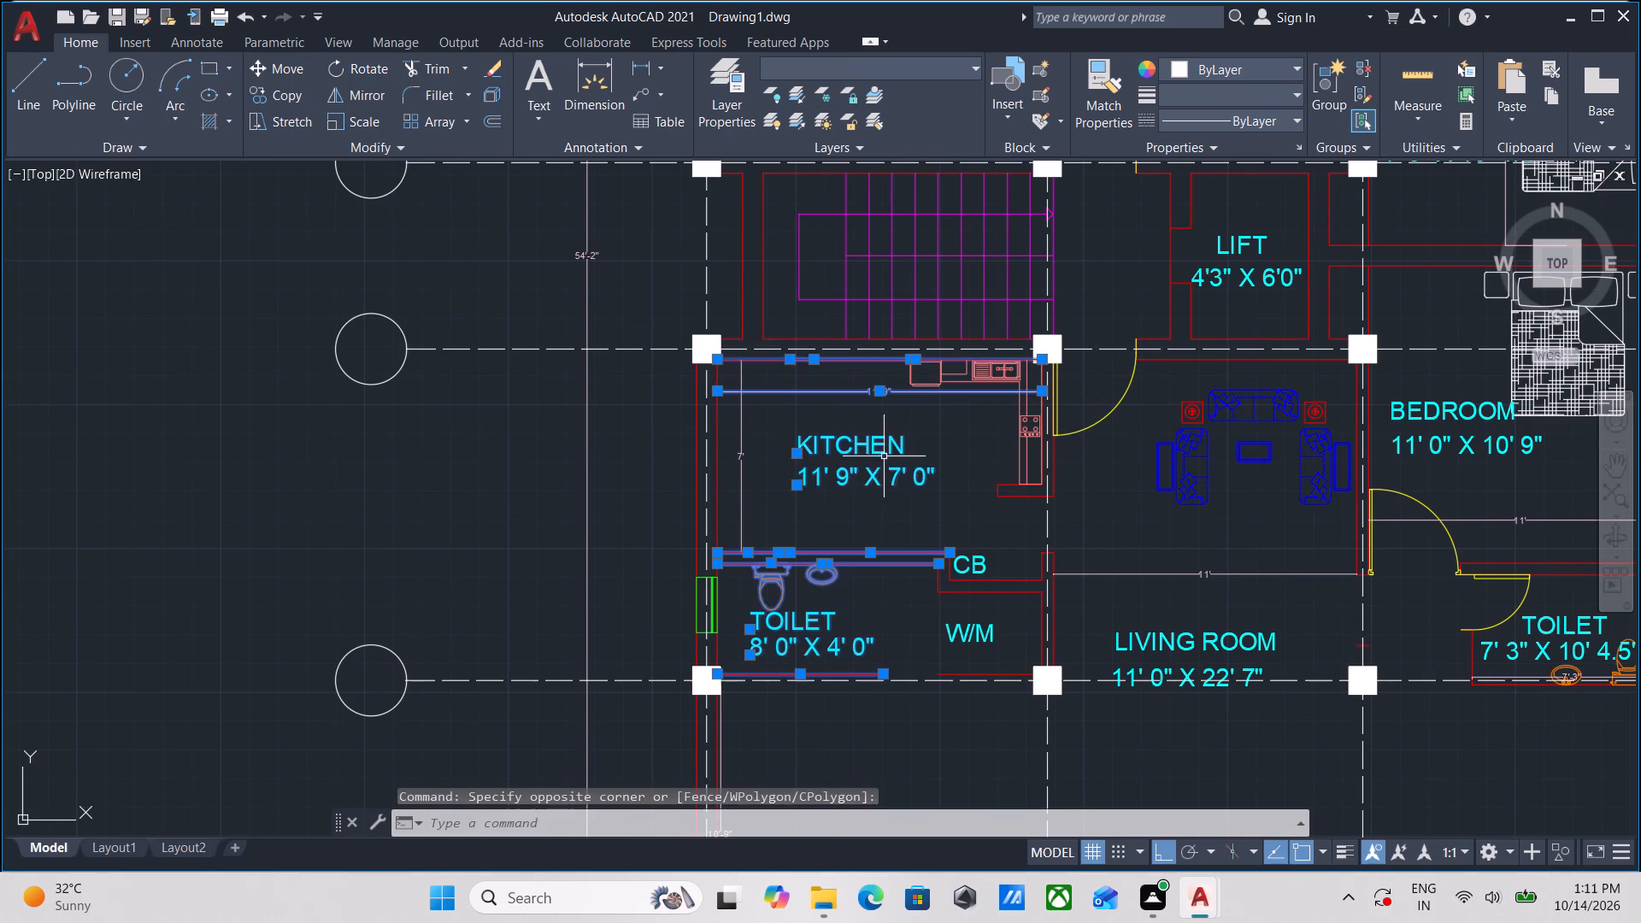
{"action": "scroll", "coordinate": [1032, 530], "scroll_direction": "up", "scroll_amount": 2}
{"action": "left_click", "coordinate": [1006, 498]}
{"action": "middle_click_drag", "start_coordinate": [901, 317], "coordinate": [948, 500]}
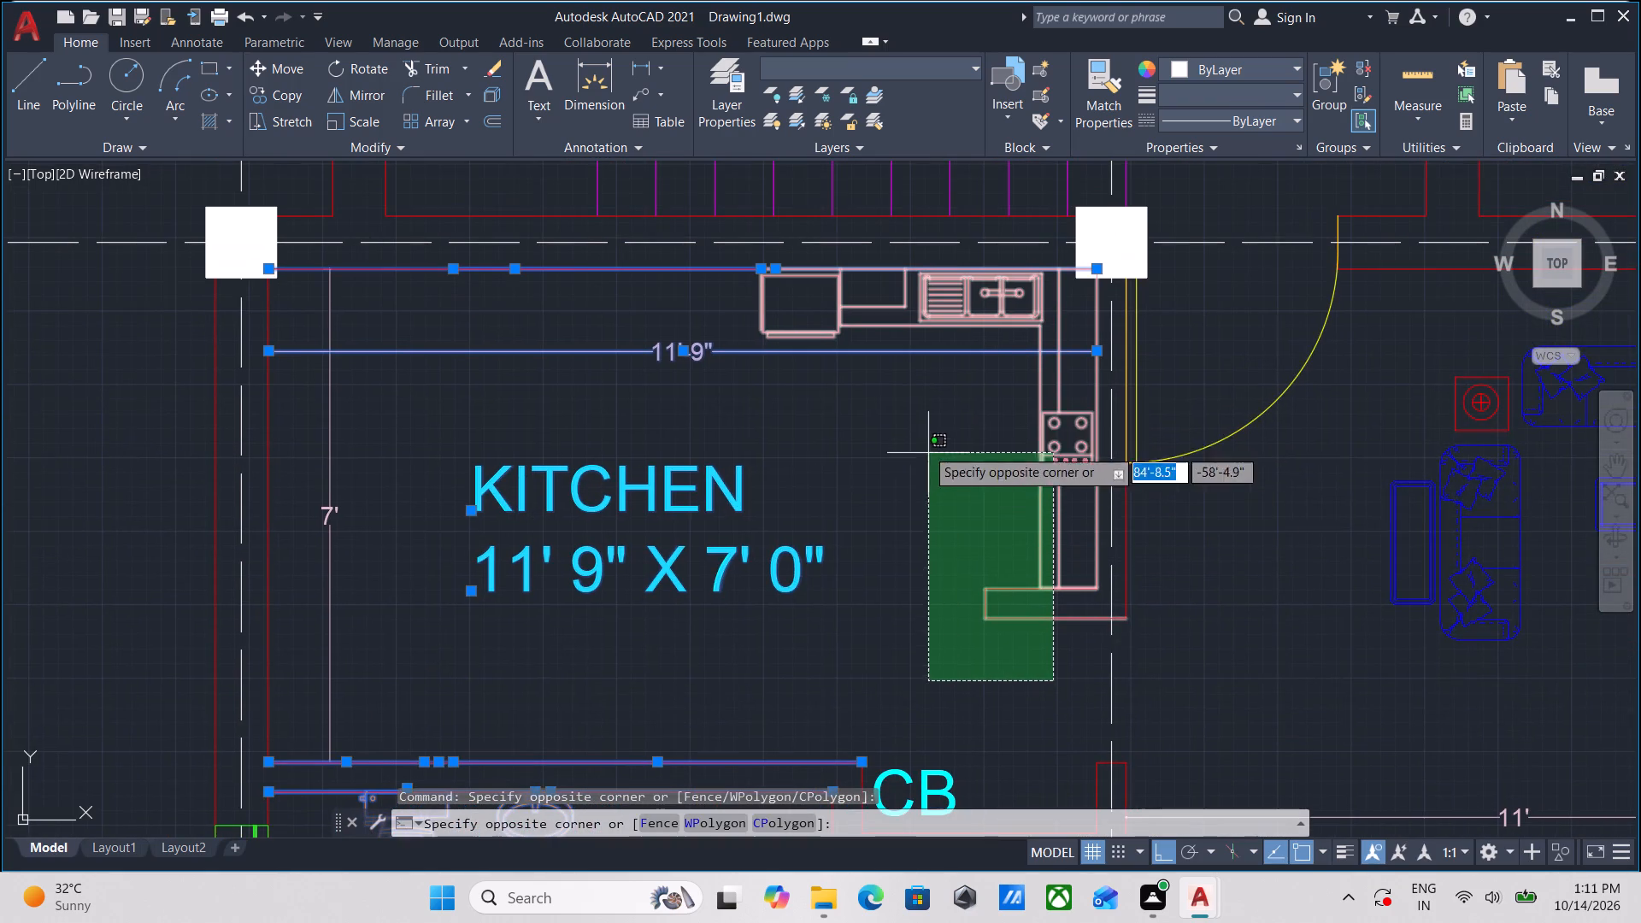
{"action": "middle_click_drag", "start_coordinate": [673, 350], "coordinate": [881, 393]}
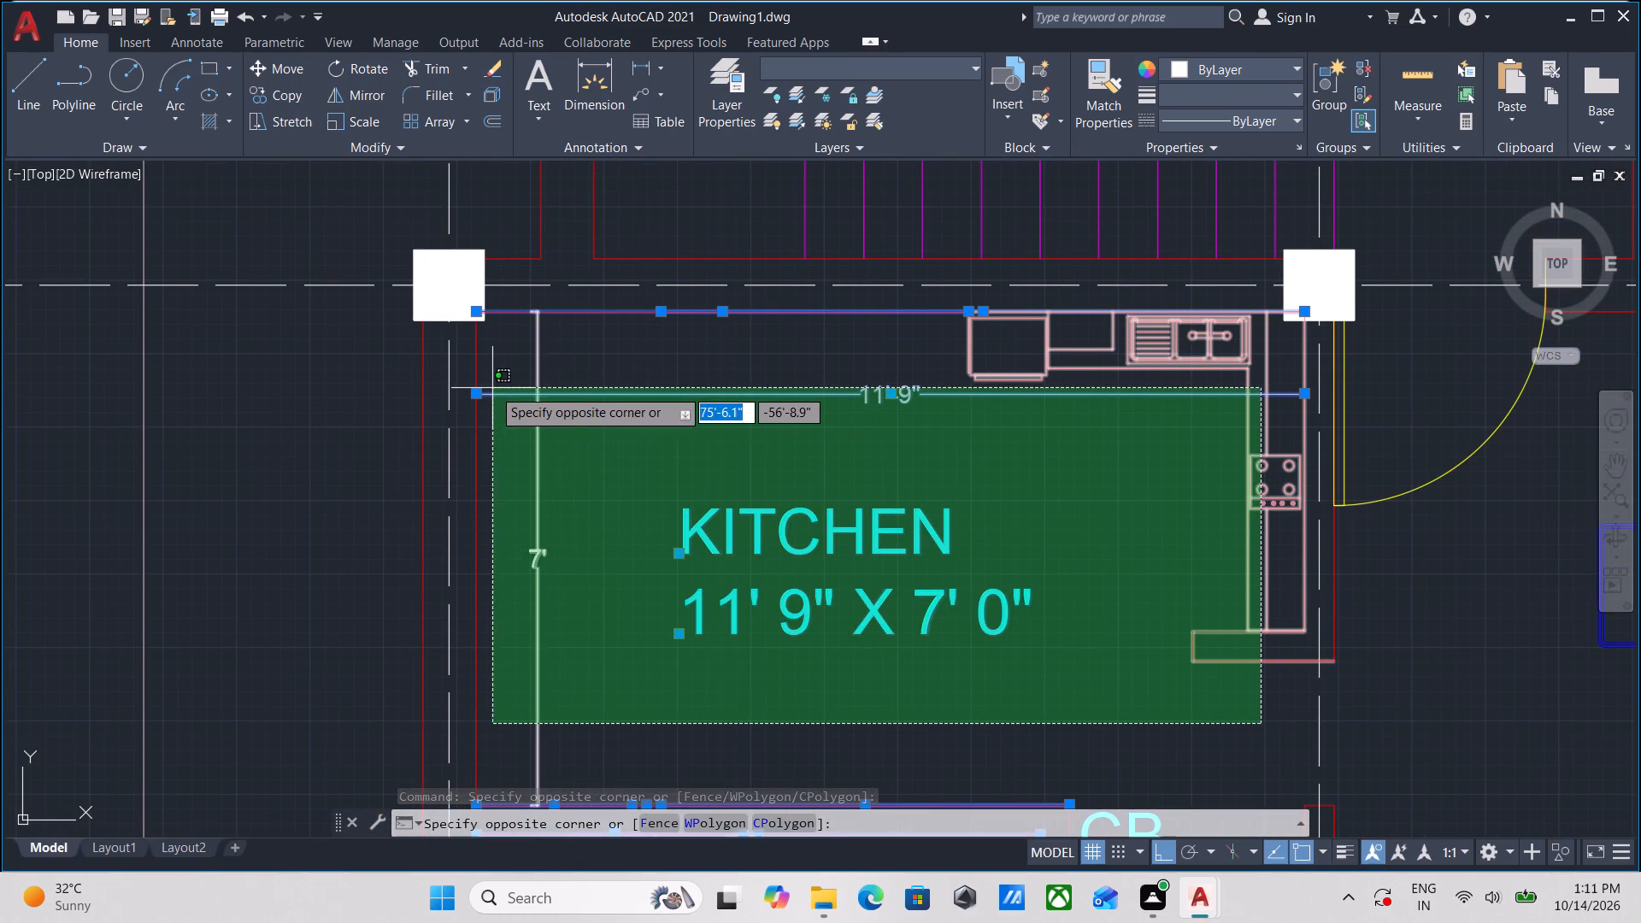
{"action": "left_click", "coordinate": [526, 351]}
{"action": "scroll", "coordinate": [526, 351], "scroll_direction": "down", "scroll_amount": 4}
{"action": "middle_click_drag", "start_coordinate": [599, 473], "coordinate": [648, 366]}
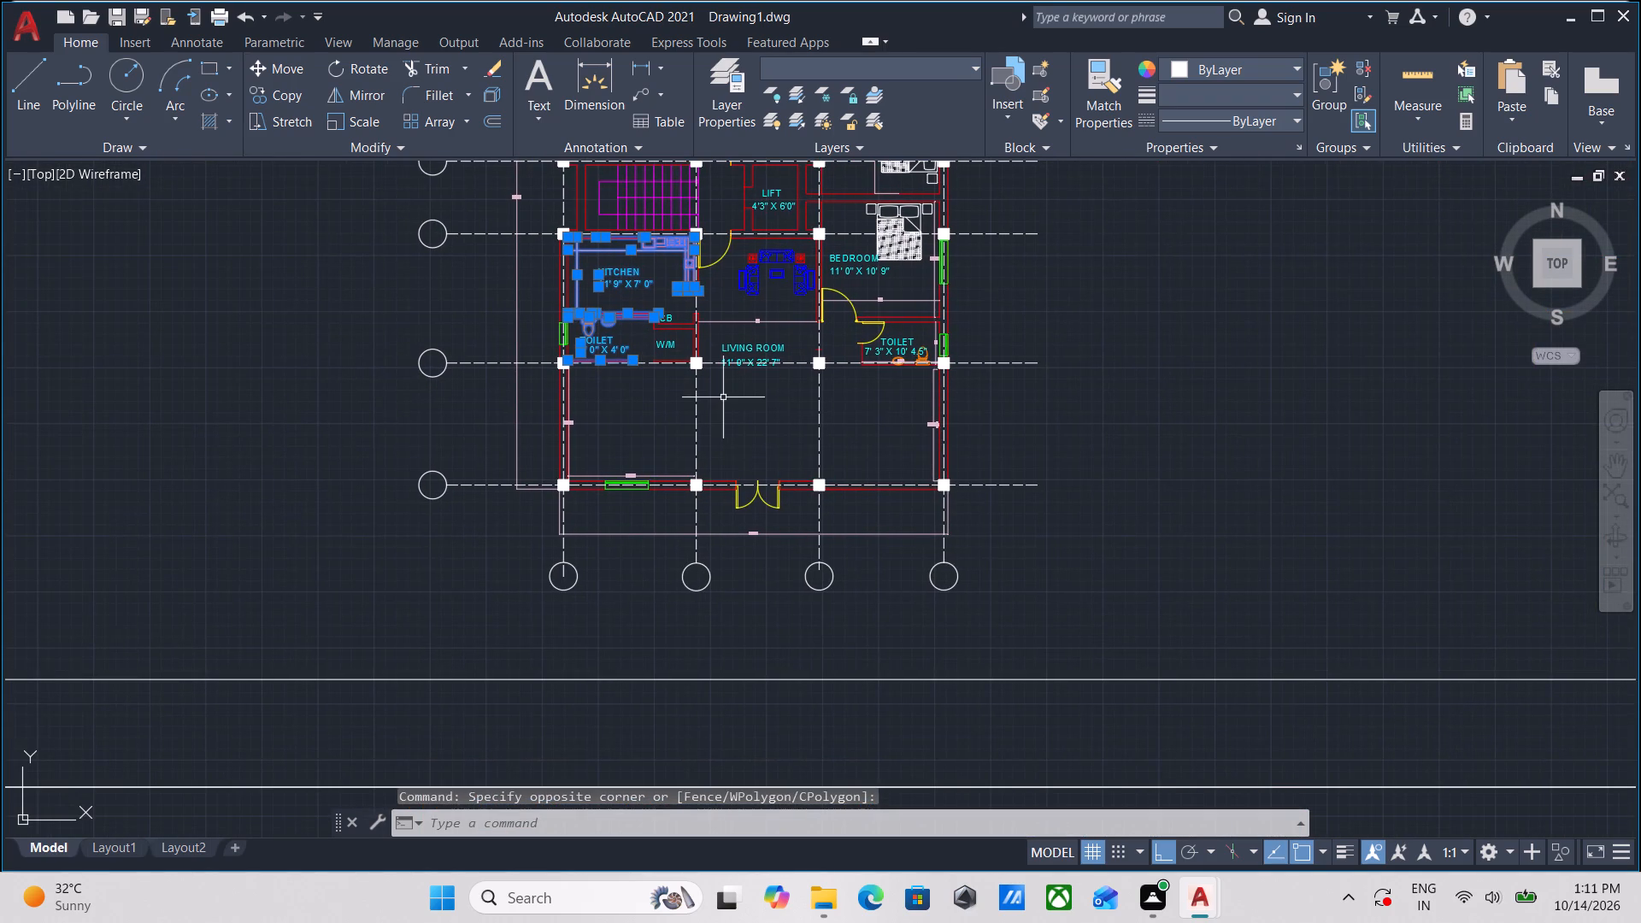
{"action": "scroll", "coordinate": [723, 397], "scroll_direction": "up", "scroll_amount": 2}
{"action": "middle_click_drag", "start_coordinate": [740, 253], "coordinate": [738, 476]}
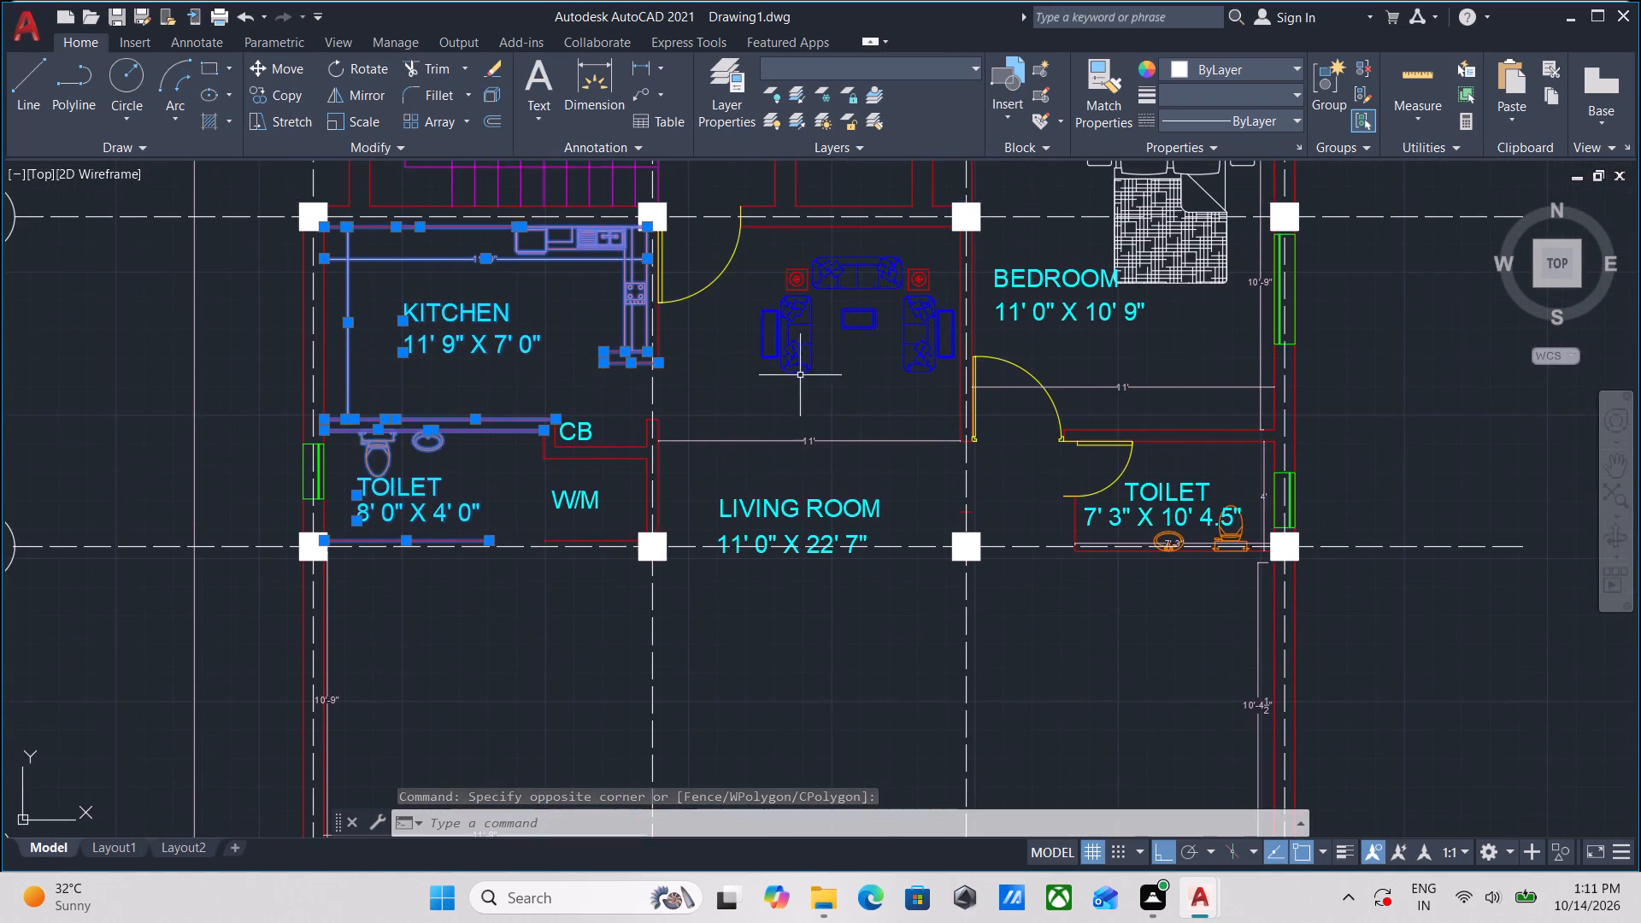
{"action": "middle_click_drag", "start_coordinate": [800, 375], "coordinate": [793, 476]}
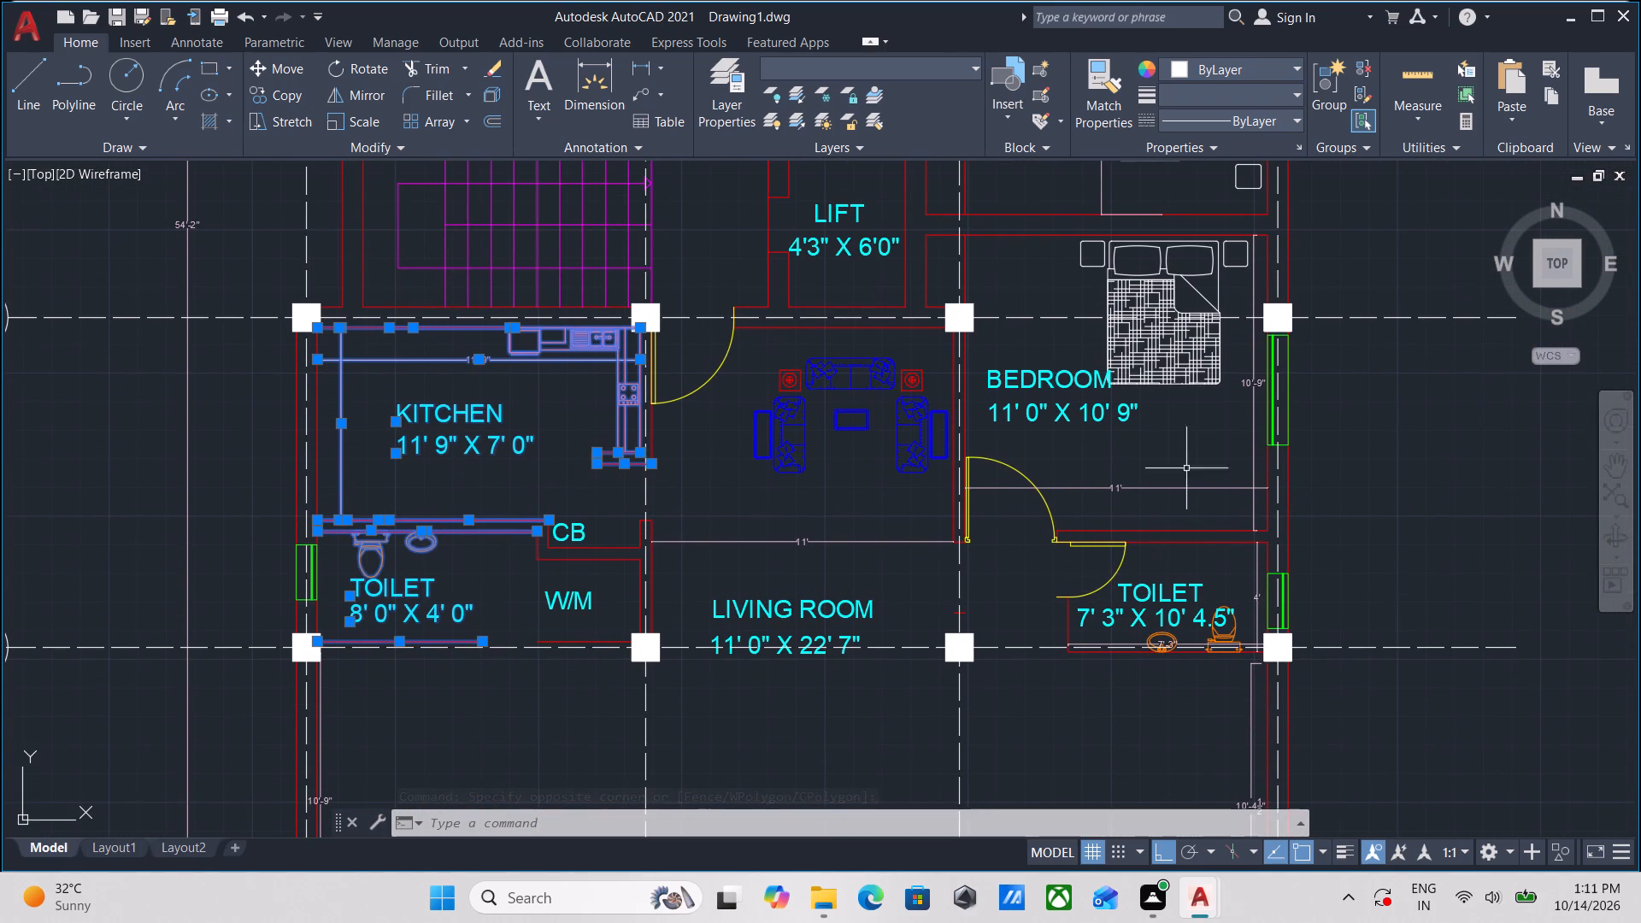
{"action": "left_click", "coordinate": [1198, 447]}
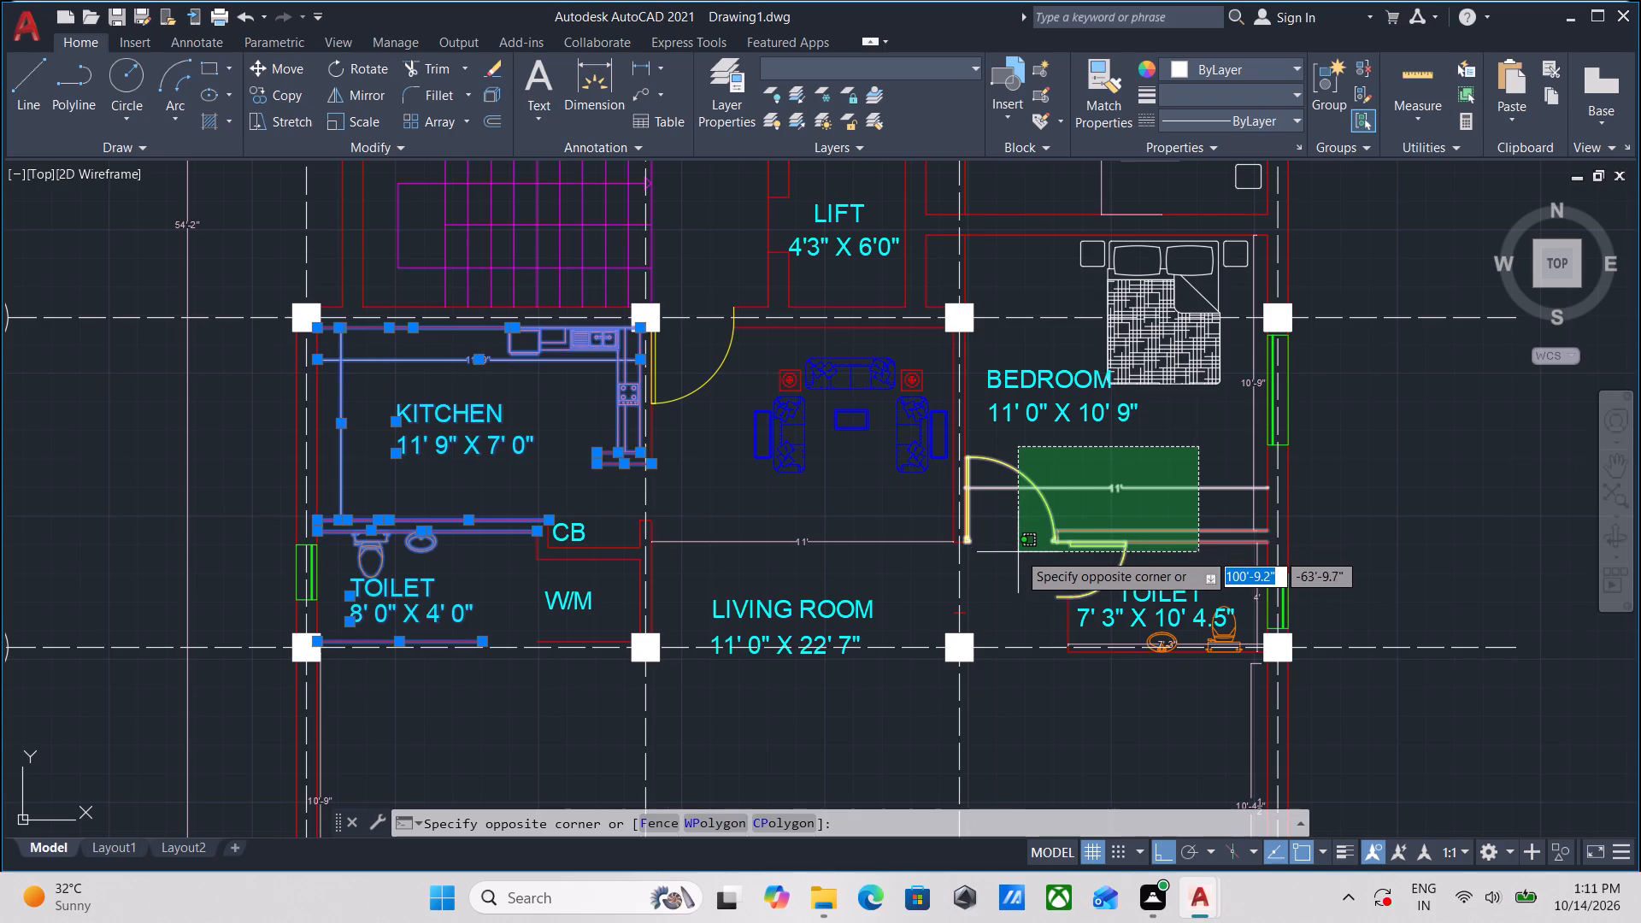
{"action": "left_click", "coordinate": [1019, 568]}
{"action": "right_click", "coordinate": [1019, 568]}
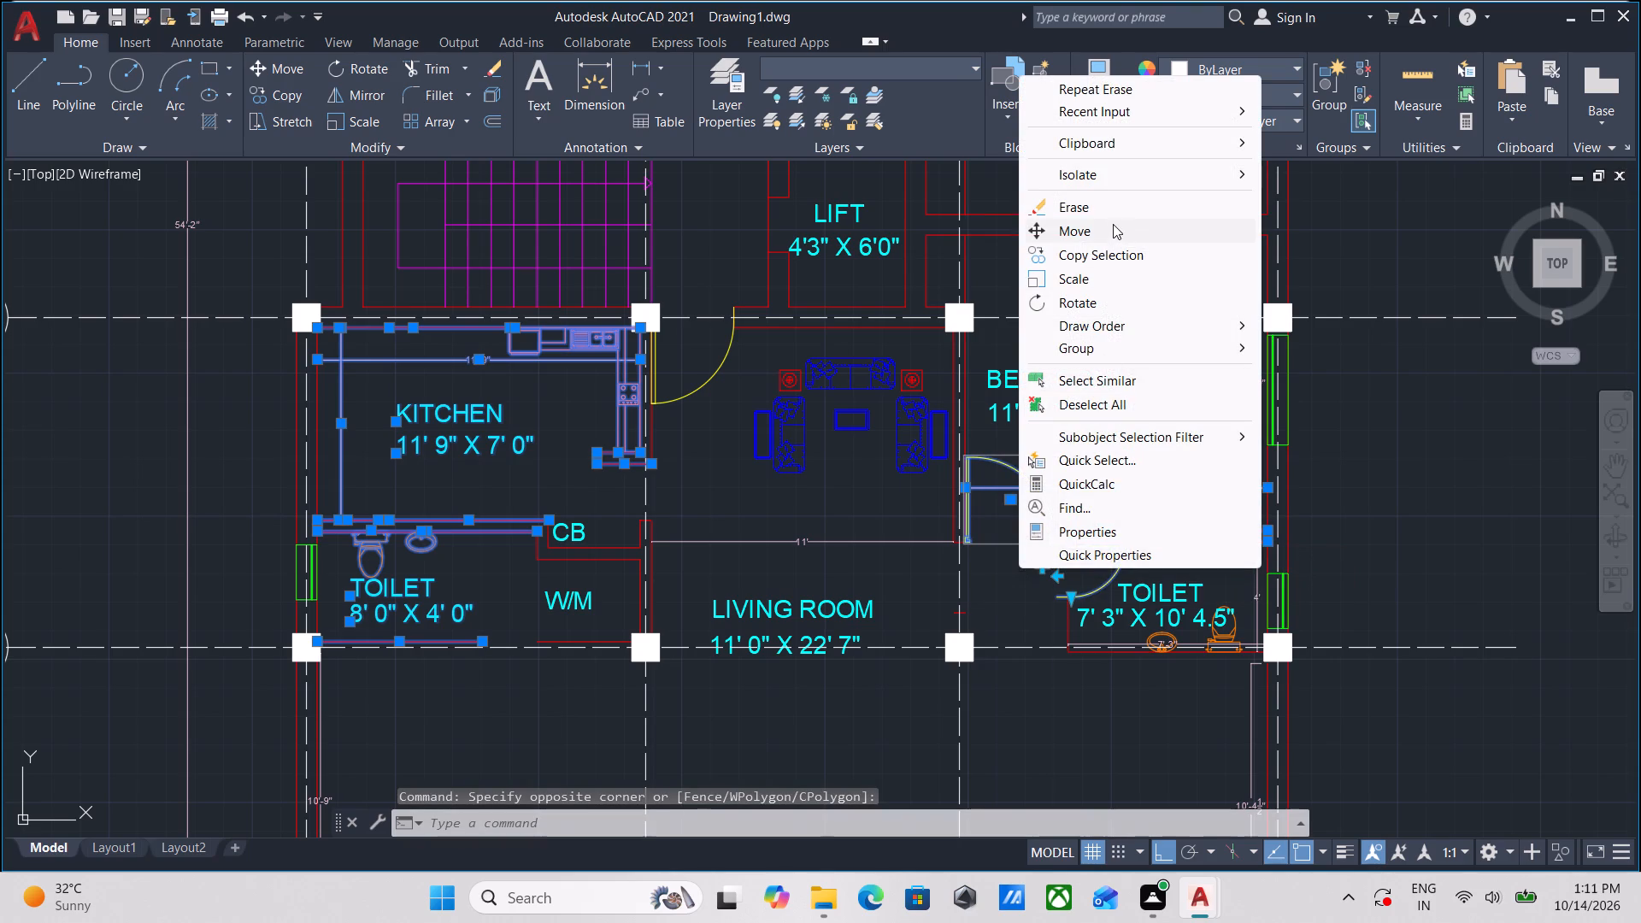
{"action": "left_click", "coordinate": [1109, 212]}
Erase the CB and W/M labels with the wall lines enclosing them beside the living room.
{"action": "scroll", "coordinate": [851, 507], "scroll_direction": "down", "scroll_amount": 1}
{"action": "scroll", "coordinate": [709, 573], "scroll_direction": "up", "scroll_amount": 2}
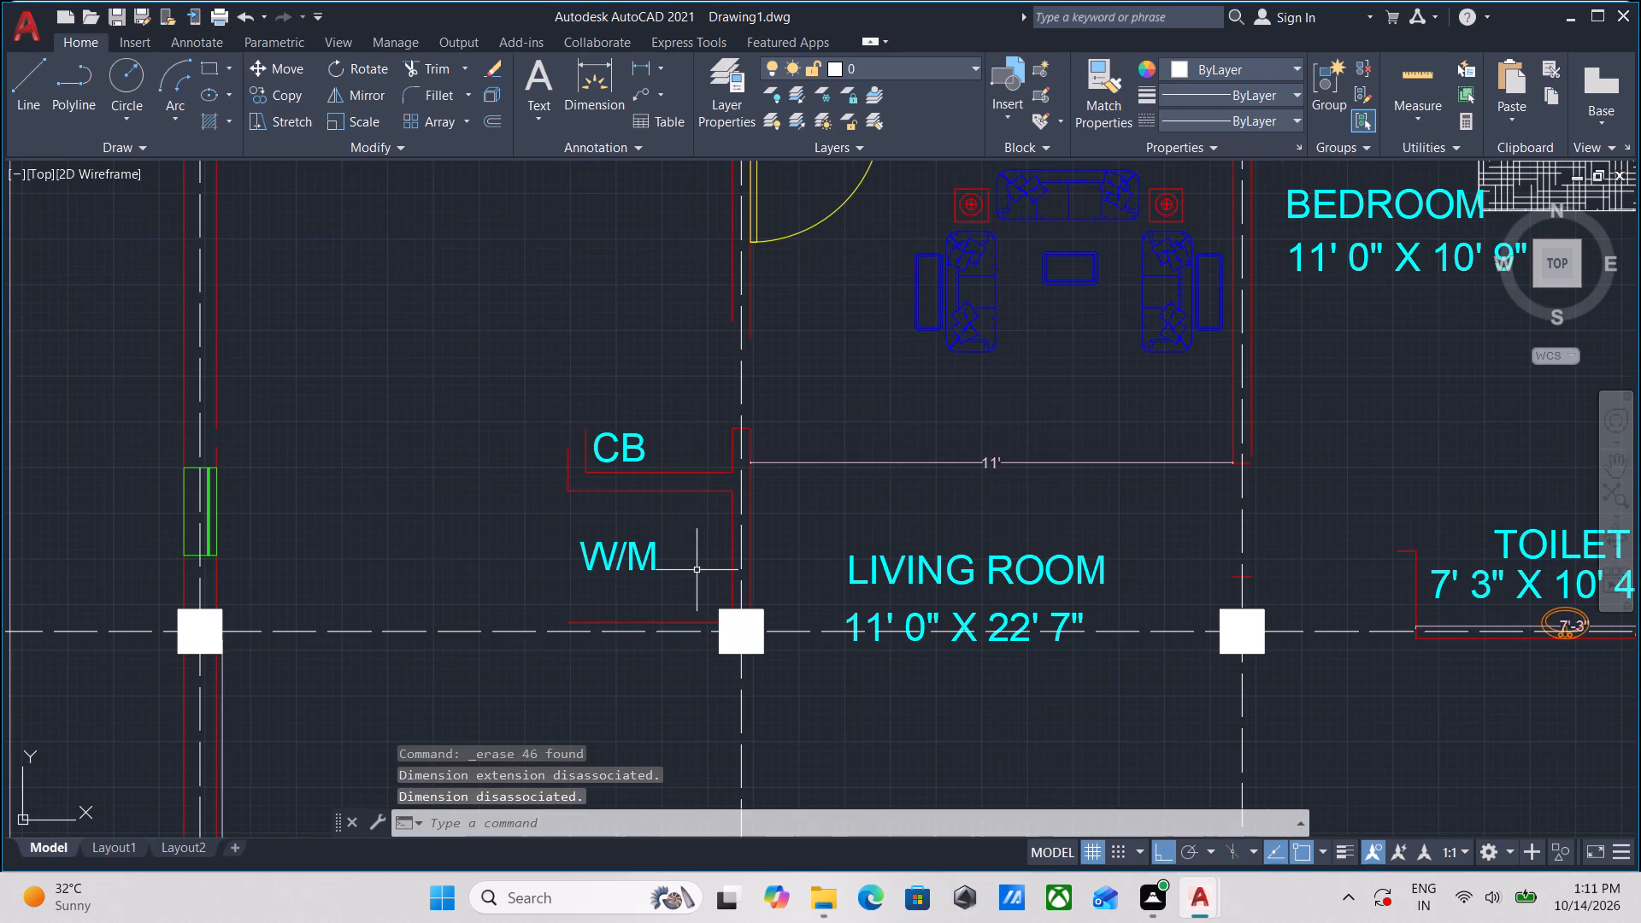
{"action": "left_click", "coordinate": [697, 570]}
{"action": "left_click", "coordinate": [538, 388]}
{"action": "right_click", "coordinate": [538, 388]}
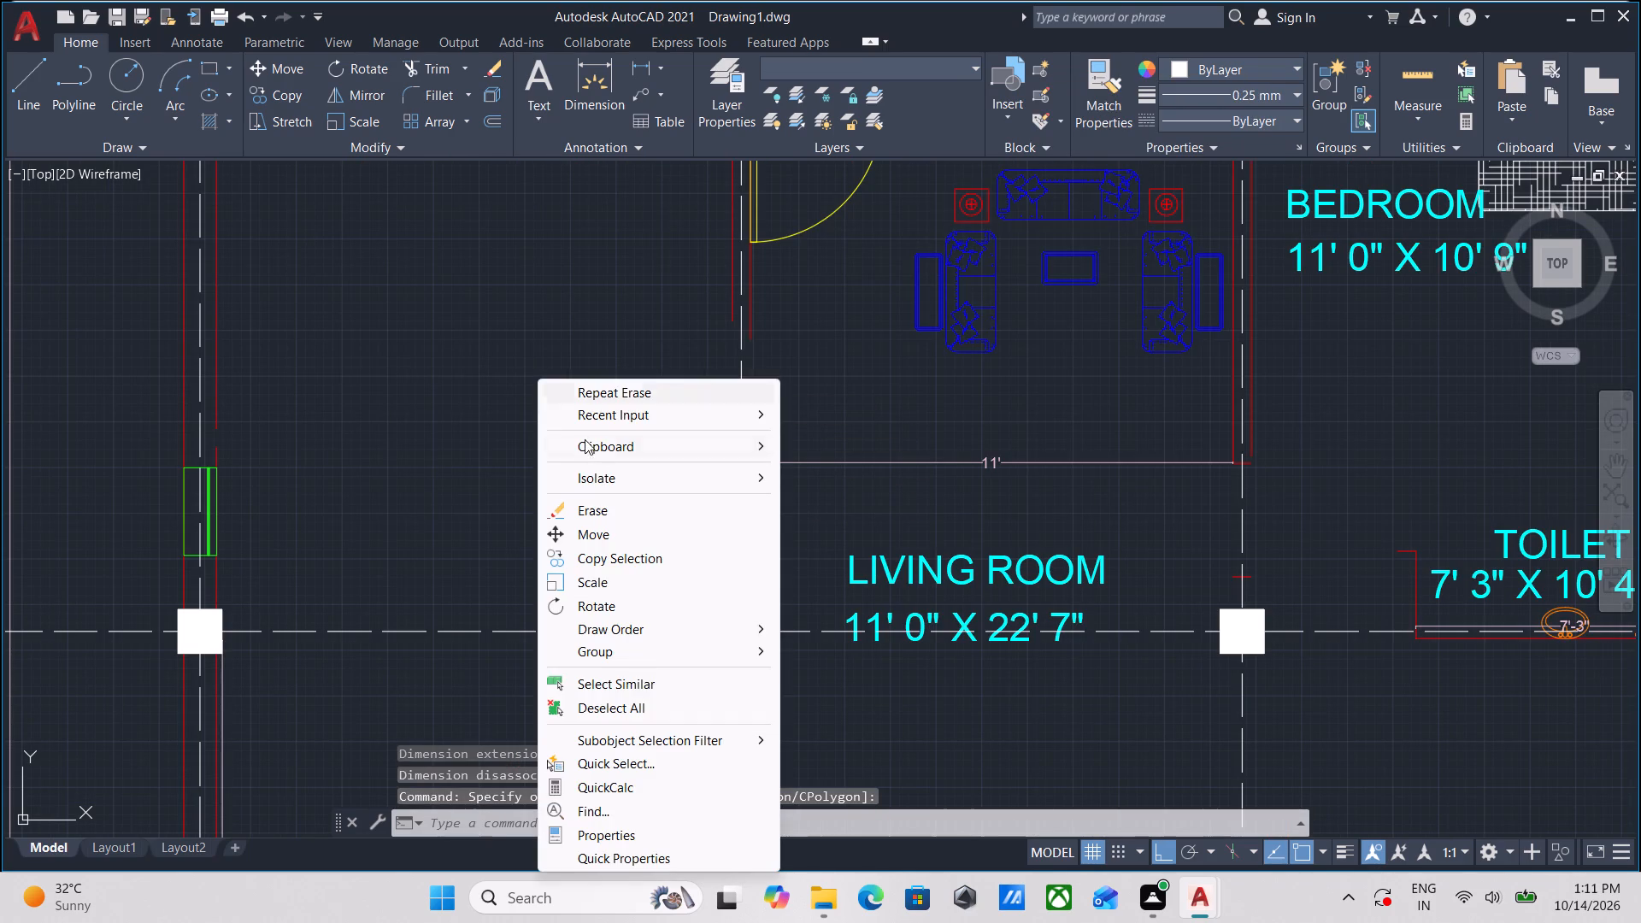
{"action": "left_click", "coordinate": [610, 505]}
Erase the two leftover wall lines meeting at the column southwest of the living room label.
{"action": "scroll", "coordinate": [610, 501], "scroll_direction": "down", "scroll_amount": 2}
{"action": "middle_click_drag", "start_coordinate": [610, 501], "coordinate": [631, 431]}
{"action": "scroll", "coordinate": [635, 477], "scroll_direction": "up", "scroll_amount": 3}
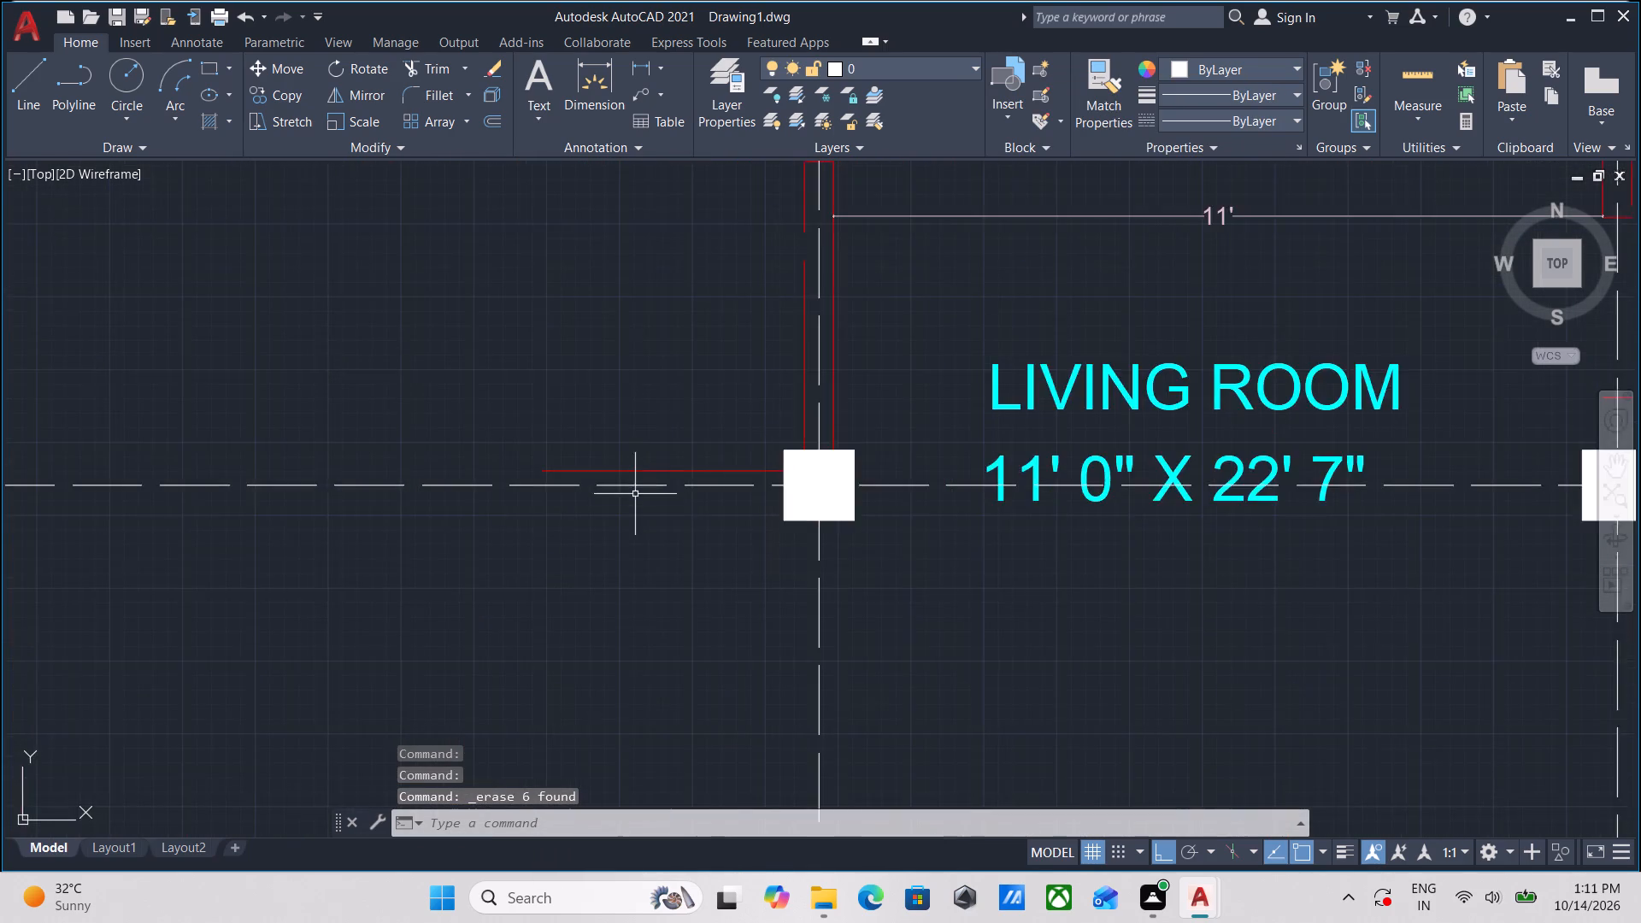
{"action": "scroll", "coordinate": [635, 494], "scroll_direction": "up", "scroll_amount": 2}
{"action": "left_click", "coordinate": [664, 457]}
{"action": "left_click", "coordinate": [626, 349]}
{"action": "scroll", "coordinate": [626, 347], "scroll_direction": "down", "scroll_amount": 2}
{"action": "middle_click_drag", "start_coordinate": [609, 377], "coordinate": [498, 532]}
{"action": "scroll", "coordinate": [634, 453], "scroll_direction": "up", "scroll_amount": 2}
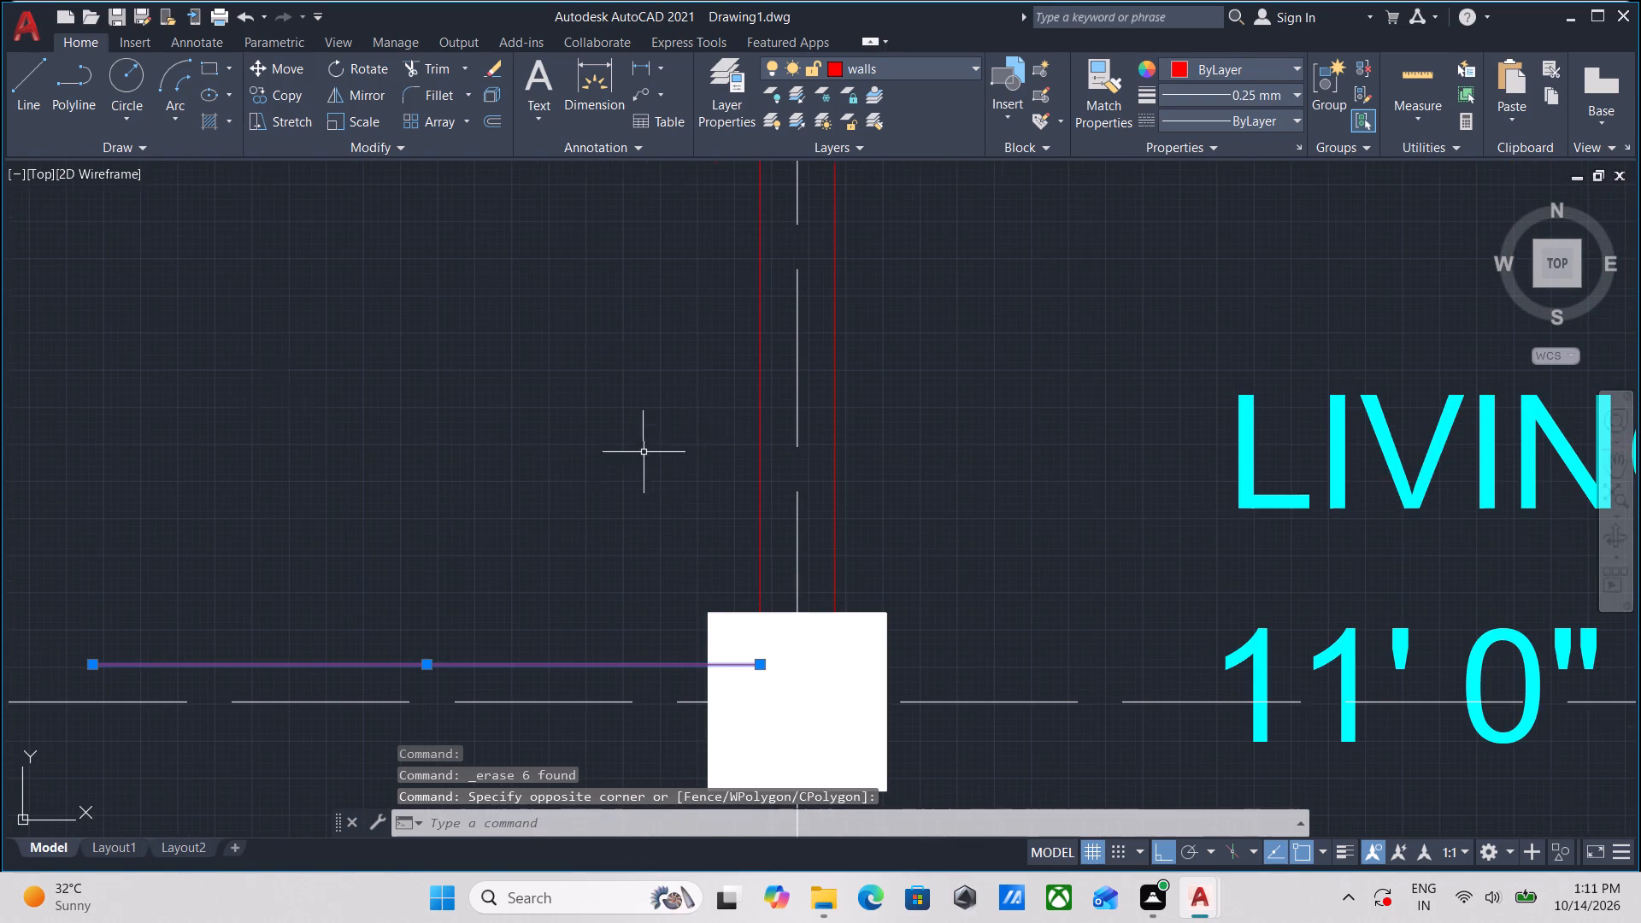
{"action": "left_click", "coordinate": [774, 434]}
{"action": "left_click", "coordinate": [576, 353]}
{"action": "right_click", "coordinate": [576, 353]}
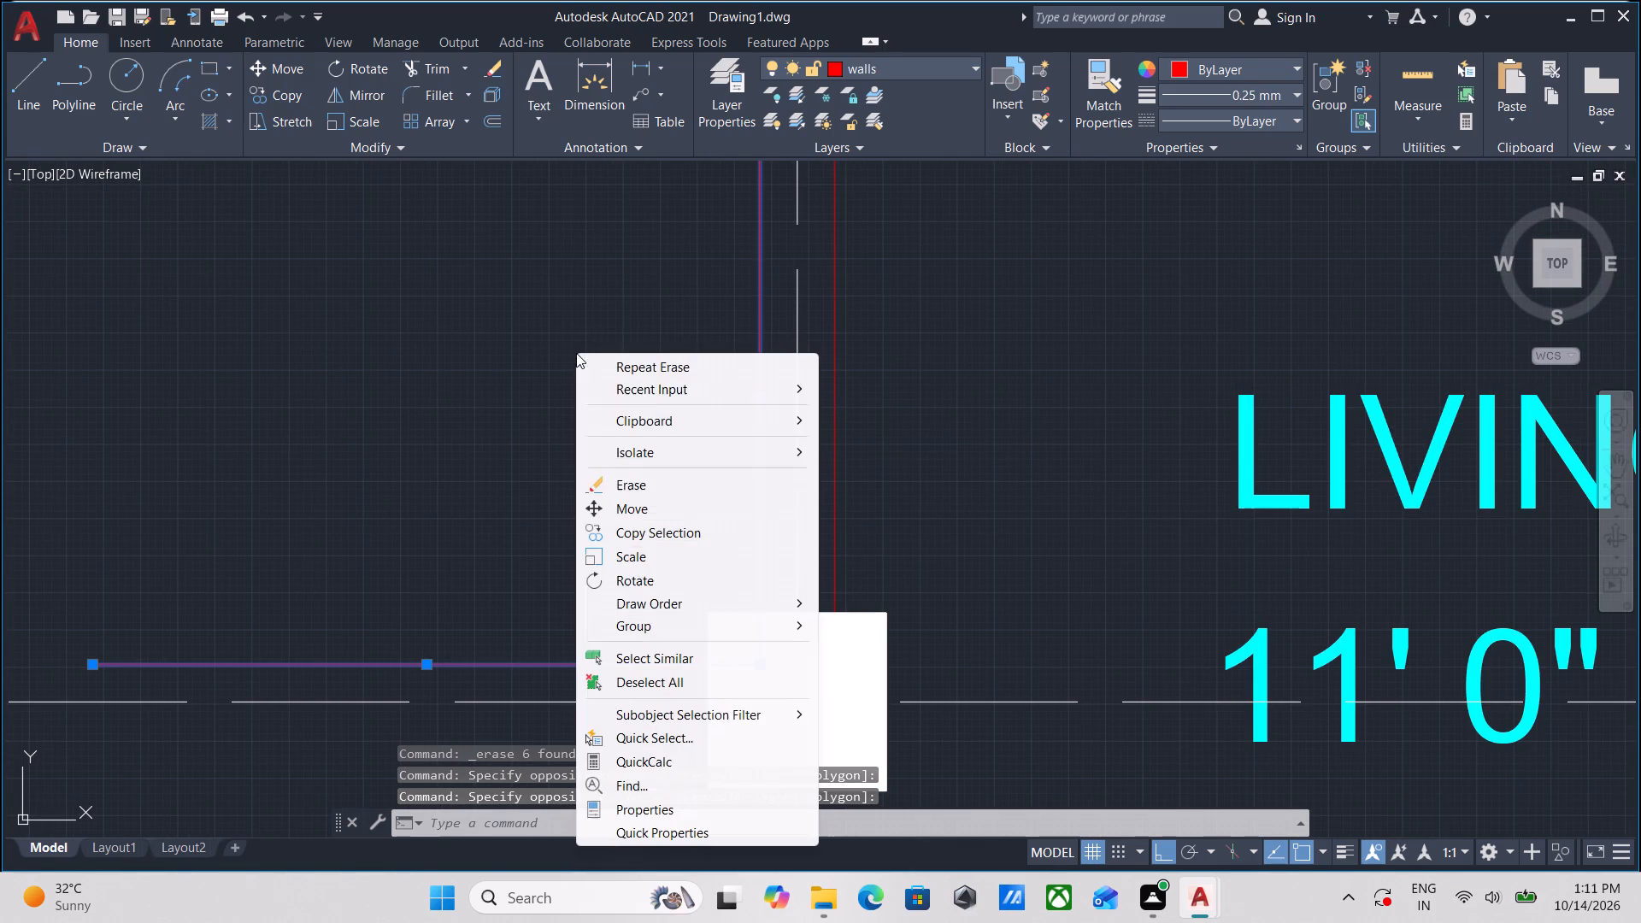
{"action": "left_click", "coordinate": [639, 486]}
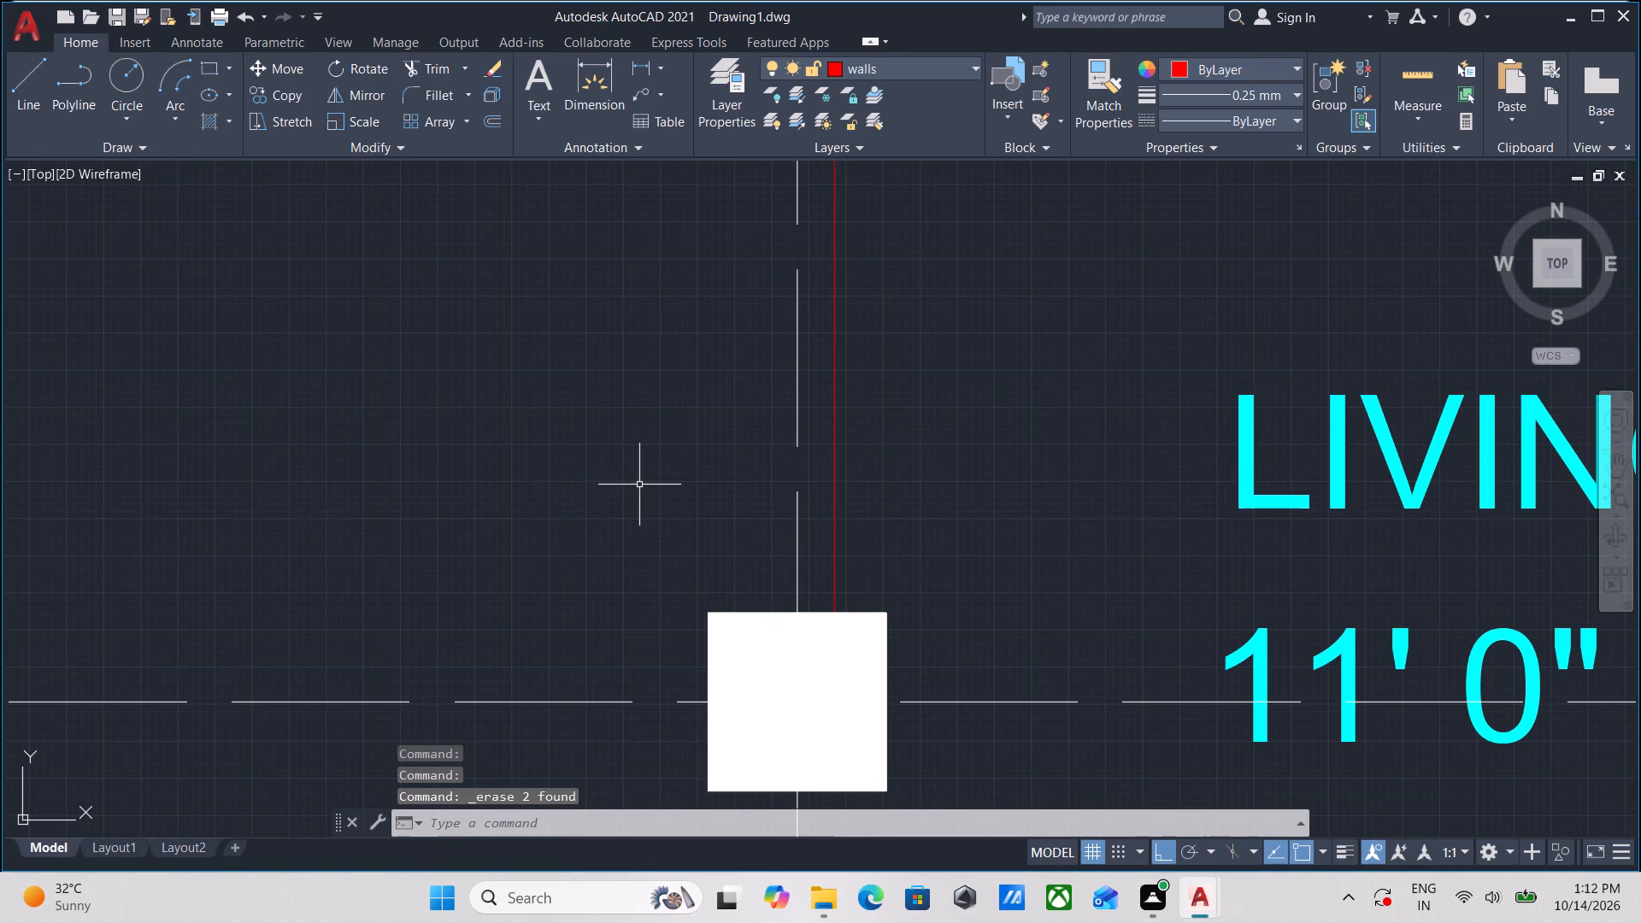
Examine the remaining walls, furniture and labels around the living room, staircase, lift and eastern bedrooms of the copied plan.
{"action": "scroll", "coordinate": [639, 485], "scroll_direction": "down", "scroll_amount": 3}
{"action": "scroll", "coordinate": [533, 426], "scroll_direction": "down", "scroll_amount": 1}
{"action": "middle_click_drag", "start_coordinate": [533, 426], "coordinate": [565, 544]}
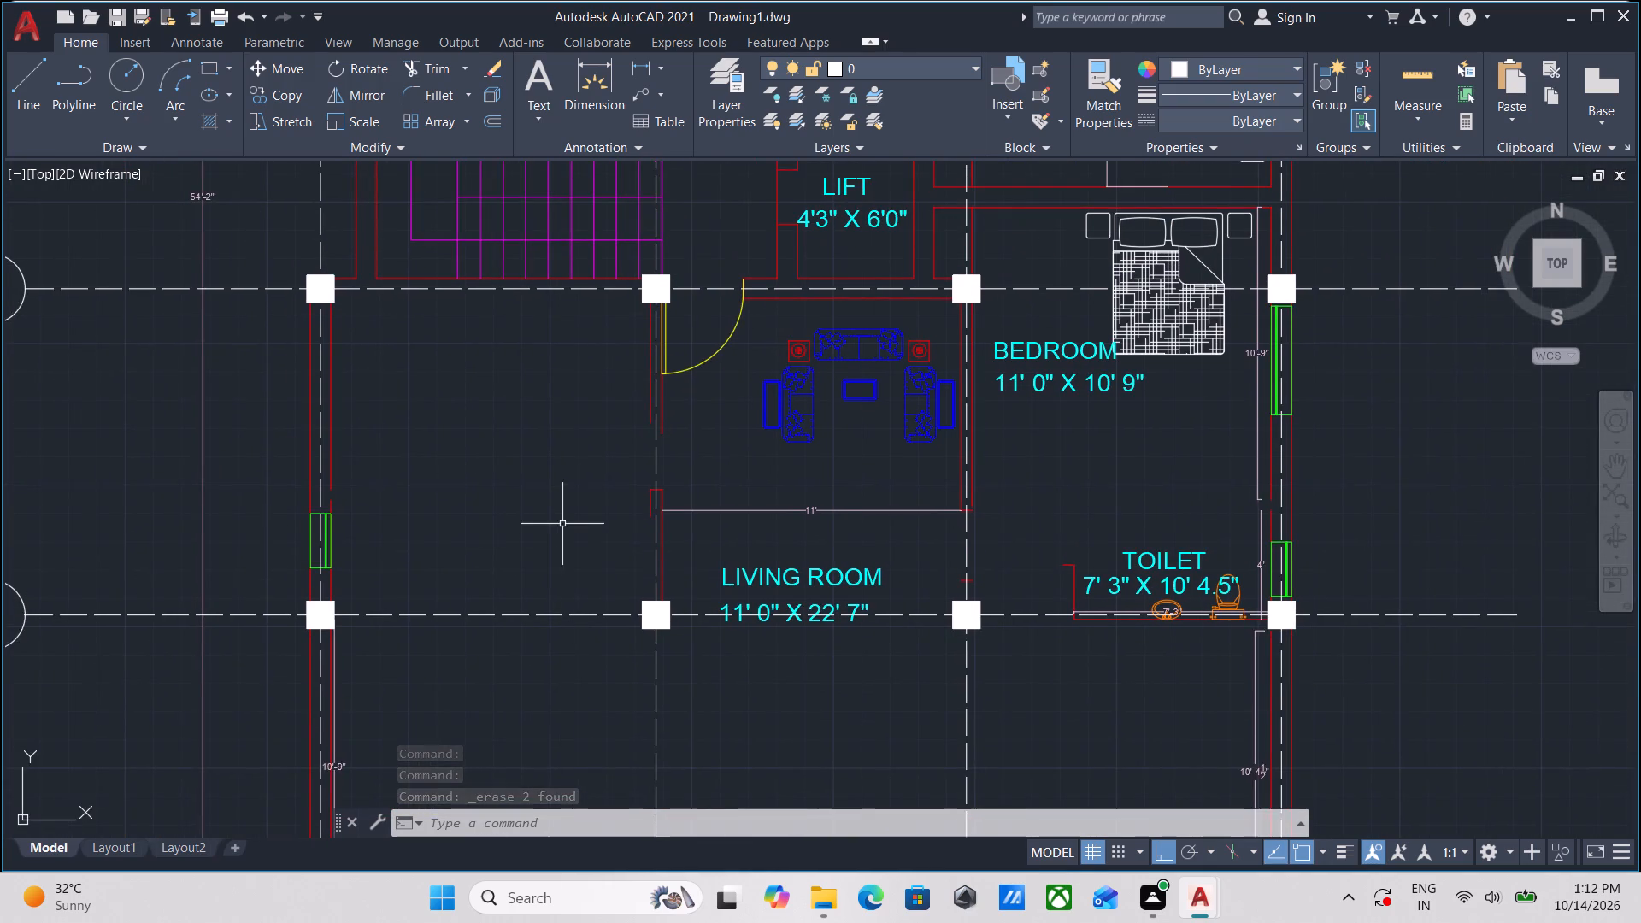
{"action": "middle_click_drag", "start_coordinate": [562, 531], "coordinate": [550, 593]}
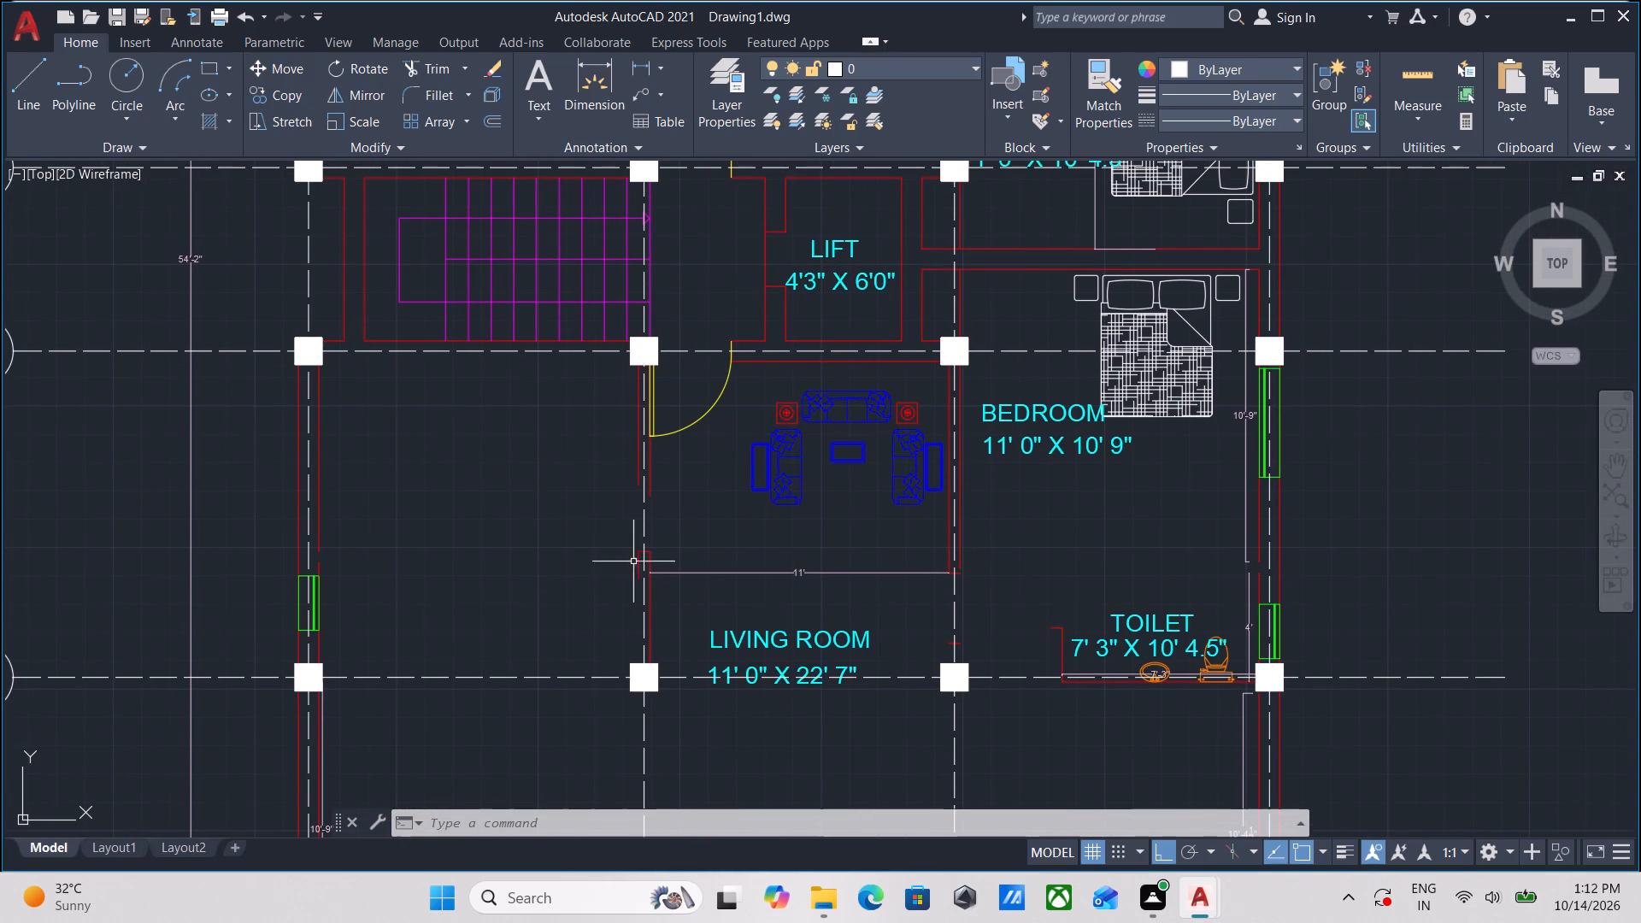
{"action": "scroll", "coordinate": [647, 629], "scroll_direction": "up", "scroll_amount": 2}
{"action": "scroll", "coordinate": [662, 555], "scroll_direction": "up", "scroll_amount": 1}
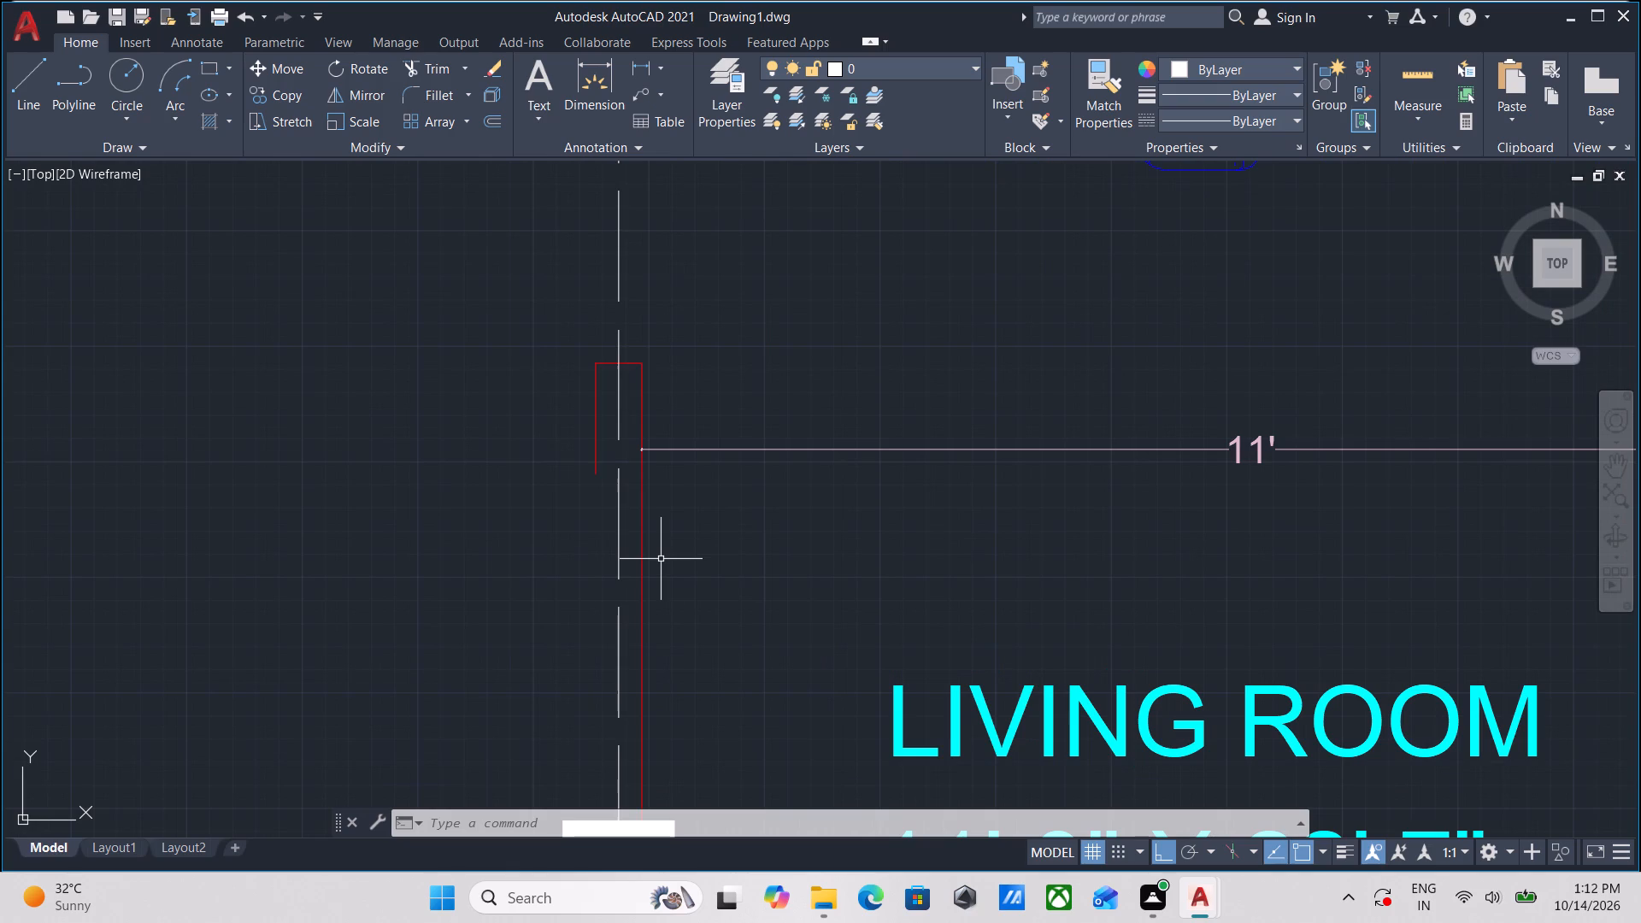
{"action": "scroll", "coordinate": [660, 559], "scroll_direction": "down", "scroll_amount": 4}
{"action": "middle_click_drag", "start_coordinate": [660, 559], "coordinate": [632, 703]}
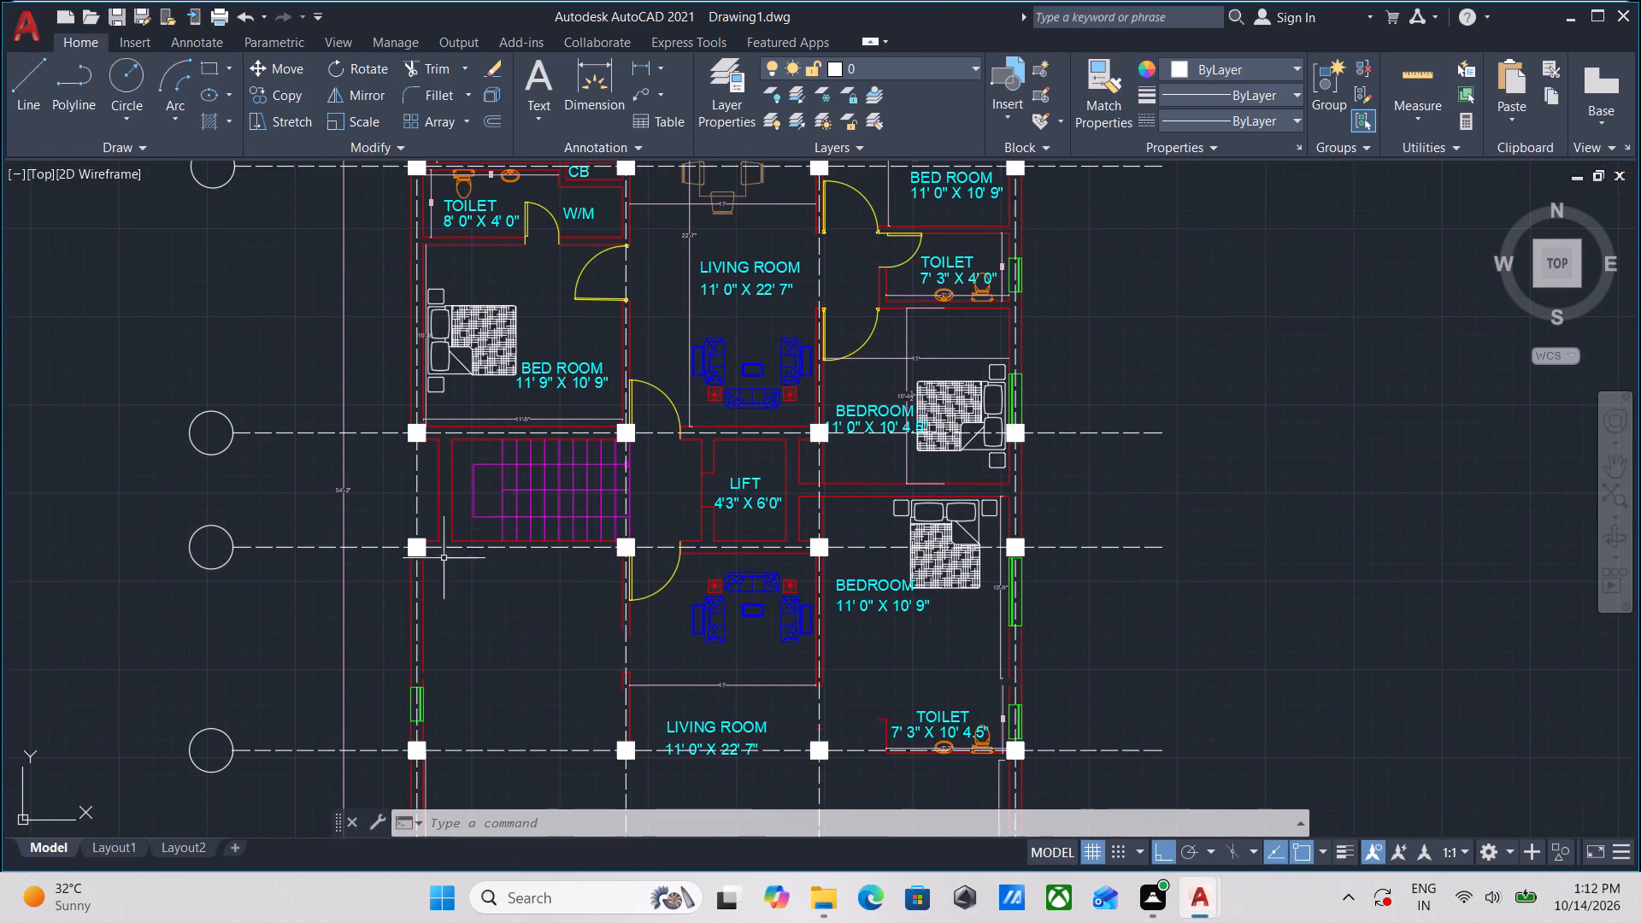
Erase the two parallel wall lines separating the two eastern bedrooms beside the lift.
{"action": "scroll", "coordinate": [423, 562], "scroll_direction": "up", "scroll_amount": 3}
{"action": "scroll", "coordinate": [529, 587], "scroll_direction": "down", "scroll_amount": 2}
{"action": "middle_click_drag", "start_coordinate": [529, 587], "coordinate": [489, 685]}
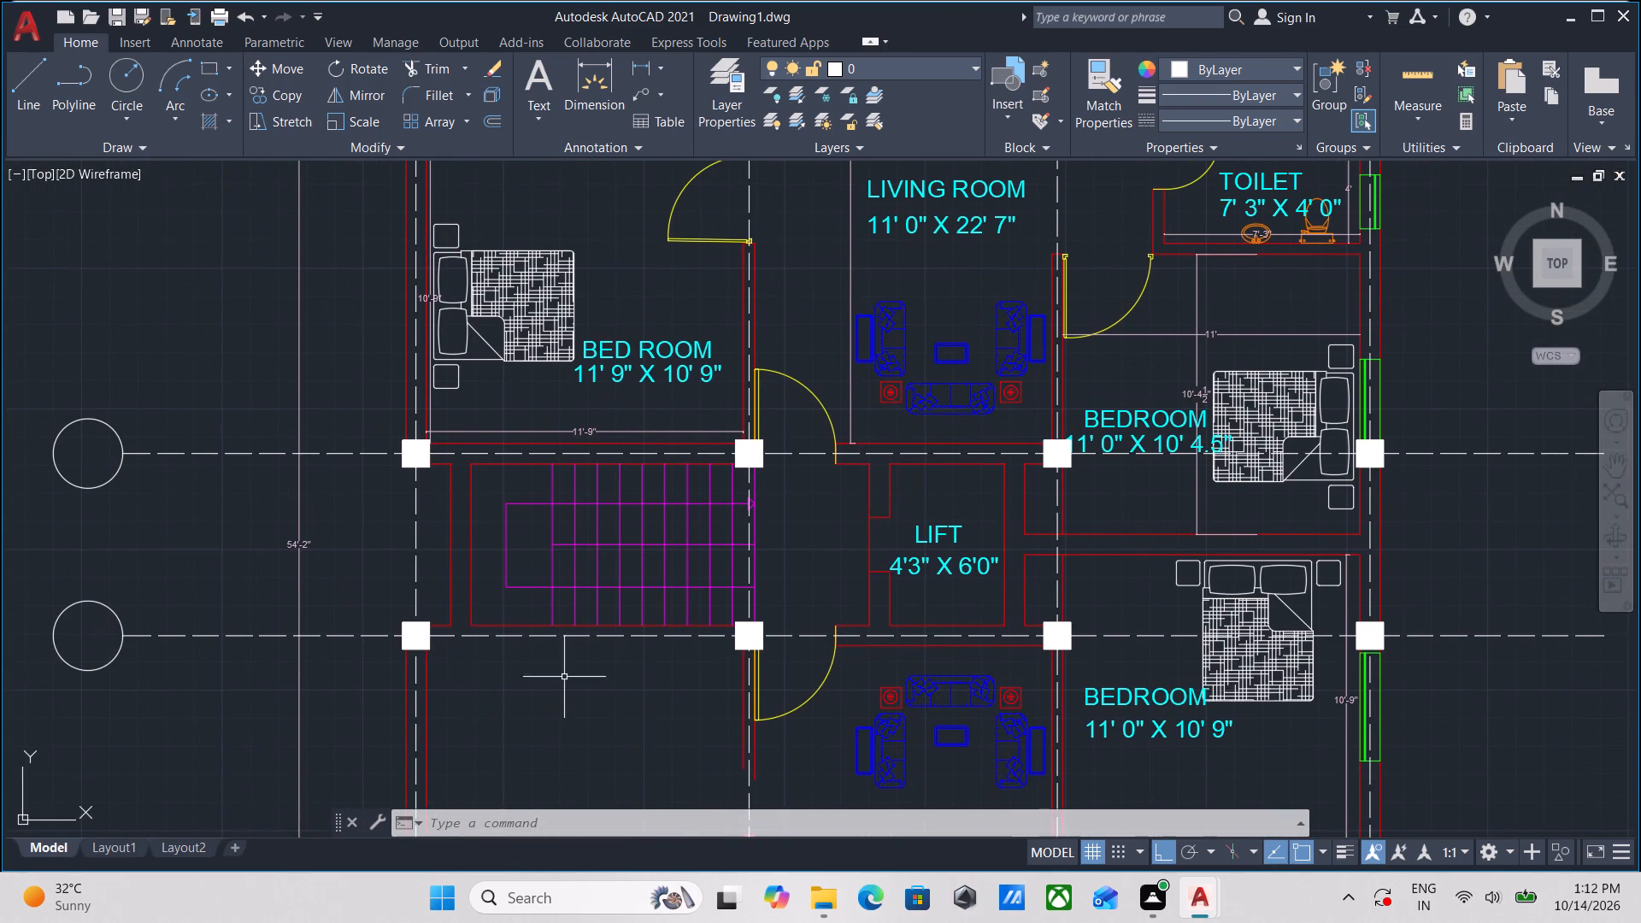
{"action": "scroll", "coordinate": [444, 655], "scroll_direction": "up", "scroll_amount": 1}
{"action": "scroll", "coordinate": [444, 655], "scroll_direction": "down", "scroll_amount": 2}
{"action": "middle_click_drag", "start_coordinate": [515, 676], "coordinate": [521, 573]}
{"action": "scroll", "coordinate": [784, 500], "scroll_direction": "up", "scroll_amount": 1}
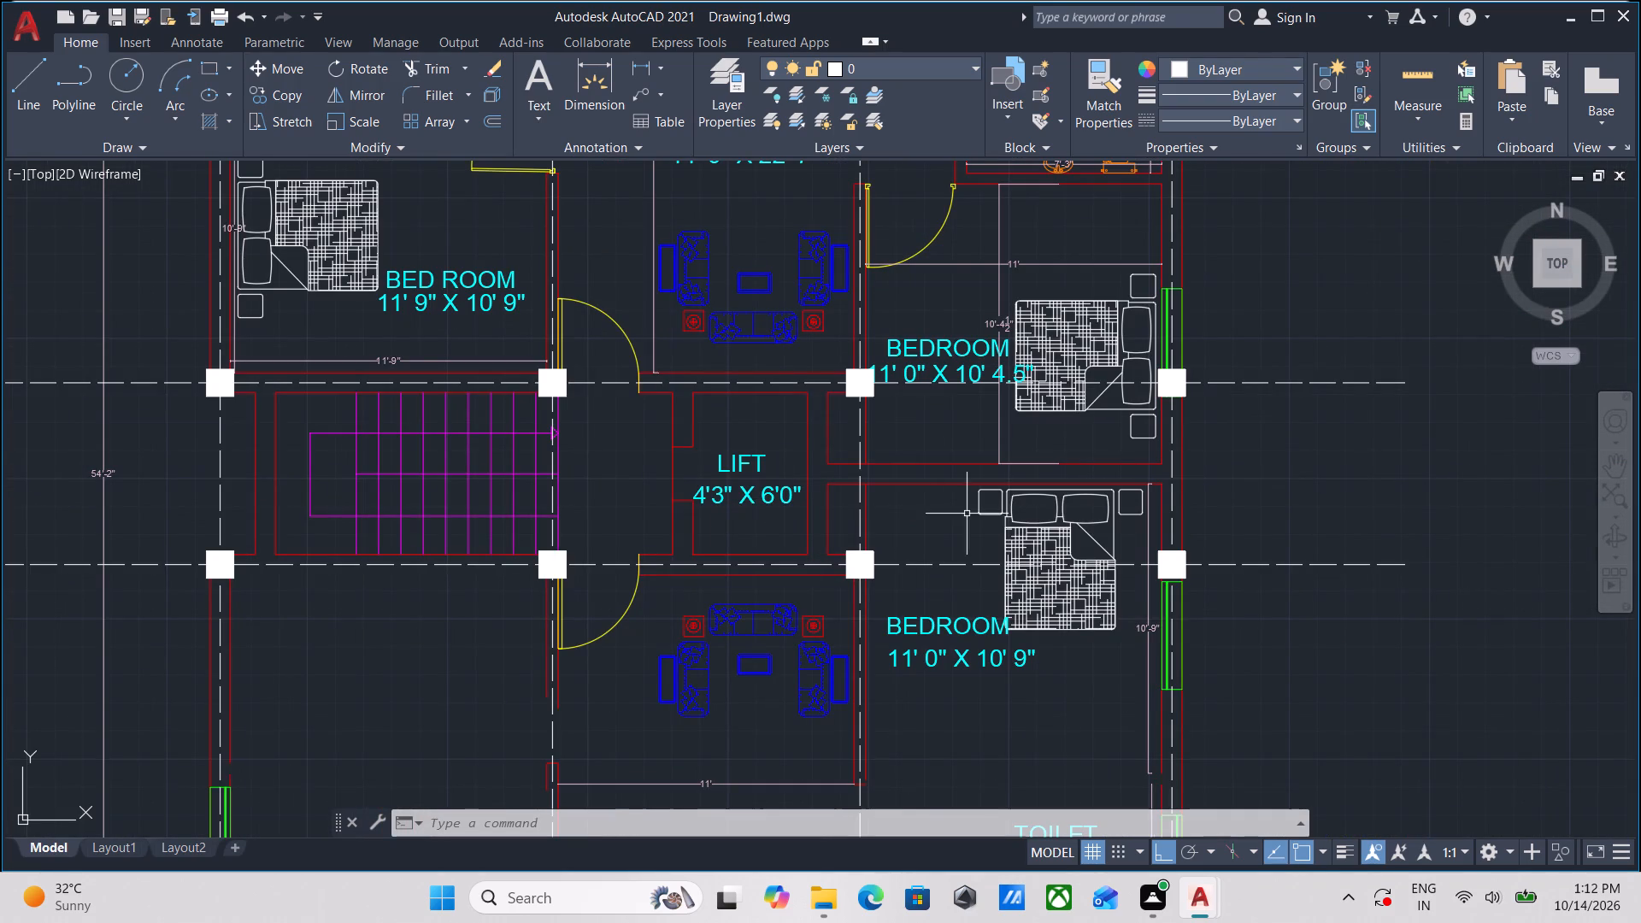
{"action": "left_click", "coordinate": [926, 527]}
{"action": "left_click", "coordinate": [919, 402]}
{"action": "right_click", "coordinate": [919, 402]}
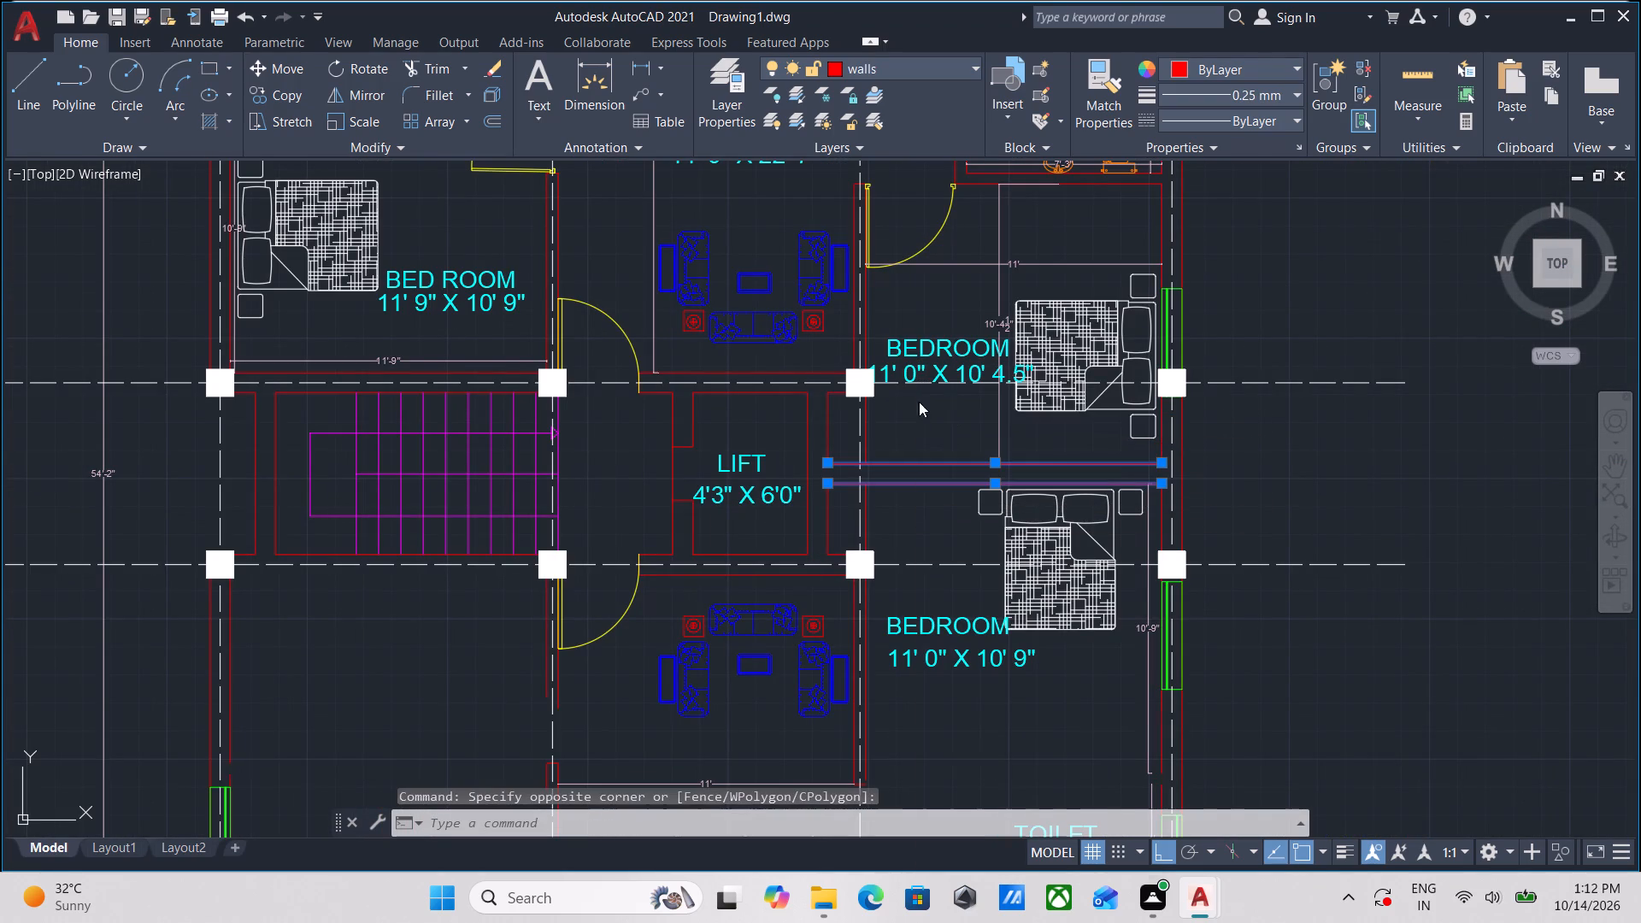
{"action": "left_click", "coordinate": [990, 501]}
Erase the bed and both label lines of the 11' 0" X 10' 9" bedroom.
{"action": "left_click", "coordinate": [1099, 700]}
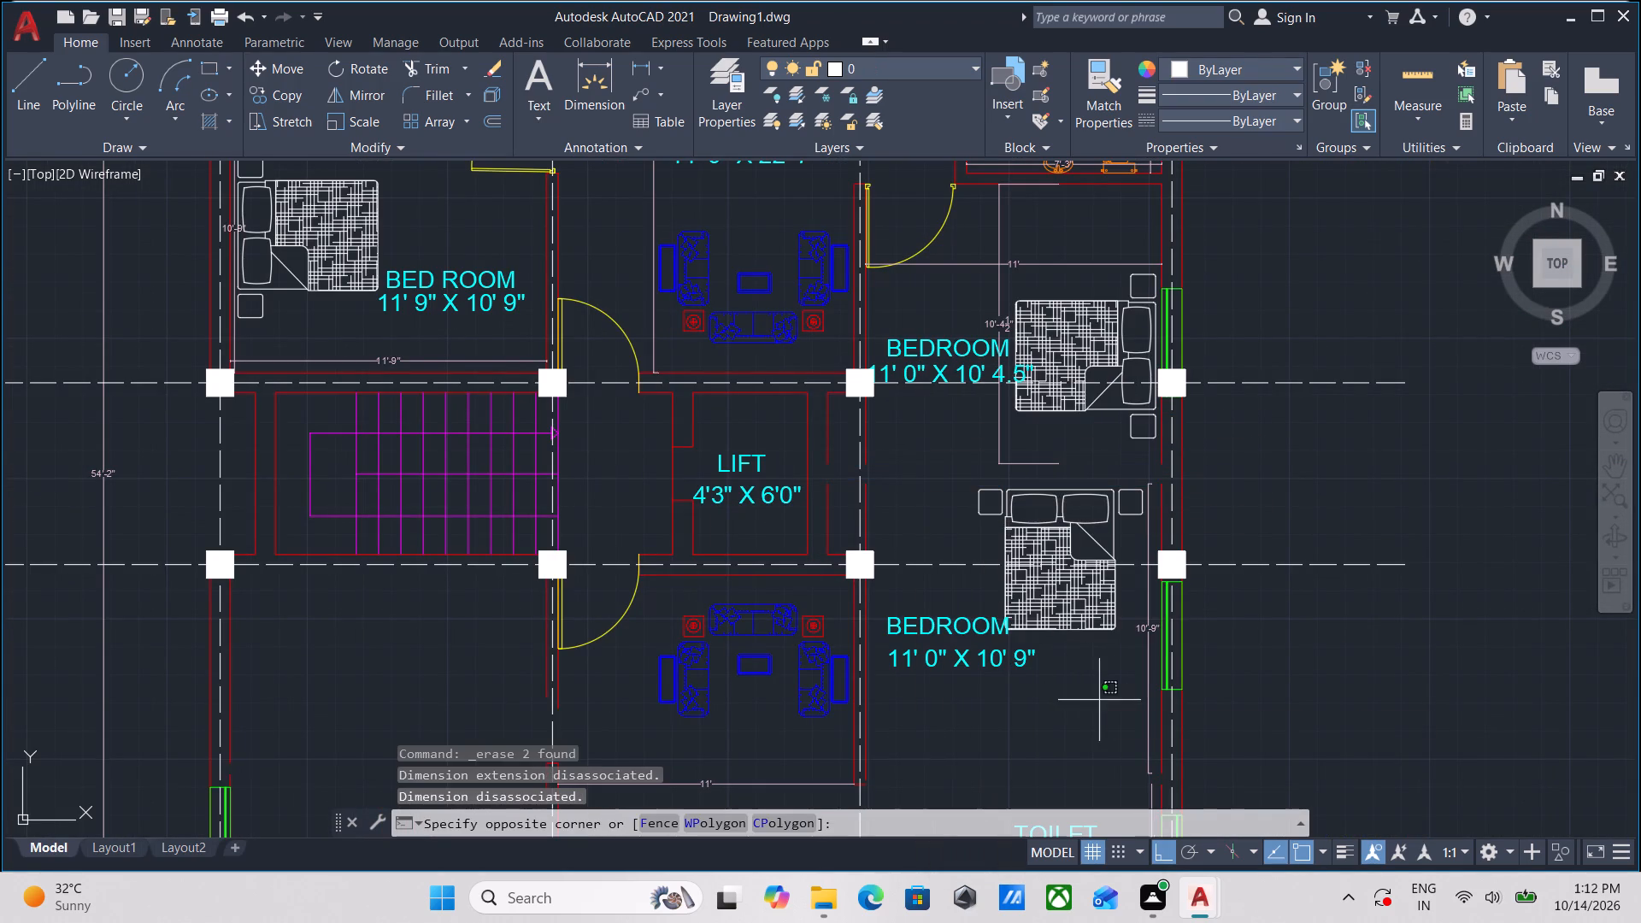
{"action": "left_click", "coordinate": [949, 596]}
{"action": "right_click", "coordinate": [949, 596]}
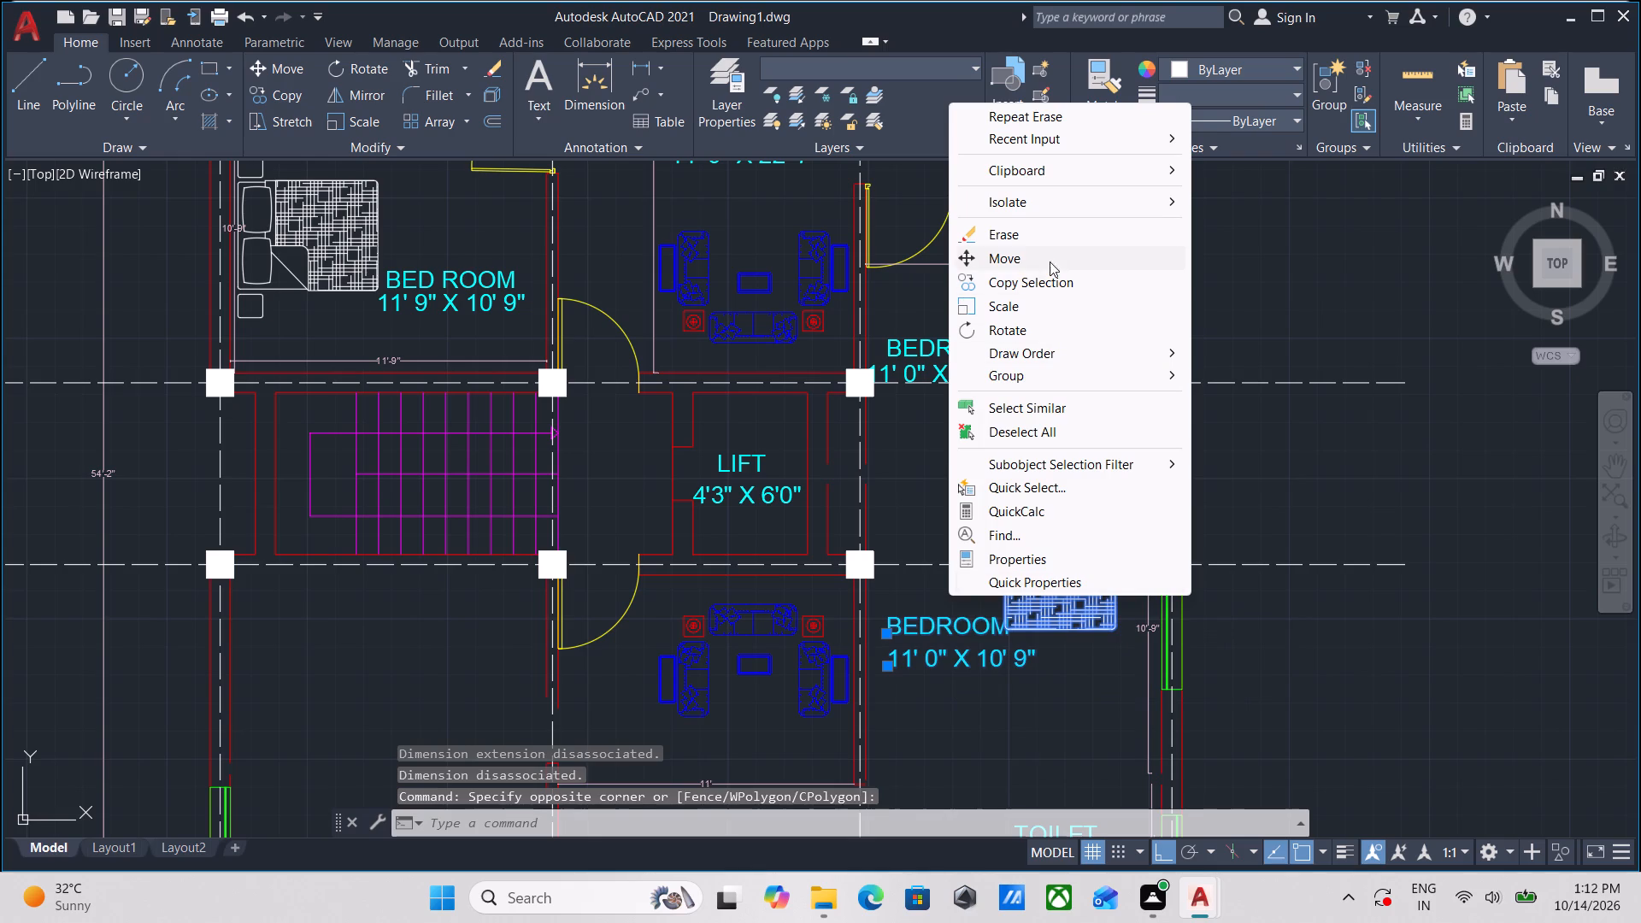
{"action": "left_click", "coordinate": [1034, 233]}
Erase the green window in the east wall beside the cleared 11' 0" X 10' 9" bedroom.
{"action": "scroll", "coordinate": [1162, 776], "scroll_direction": "up", "scroll_amount": 3}
{"action": "scroll", "coordinate": [1158, 478], "scroll_direction": "up", "scroll_amount": 2}
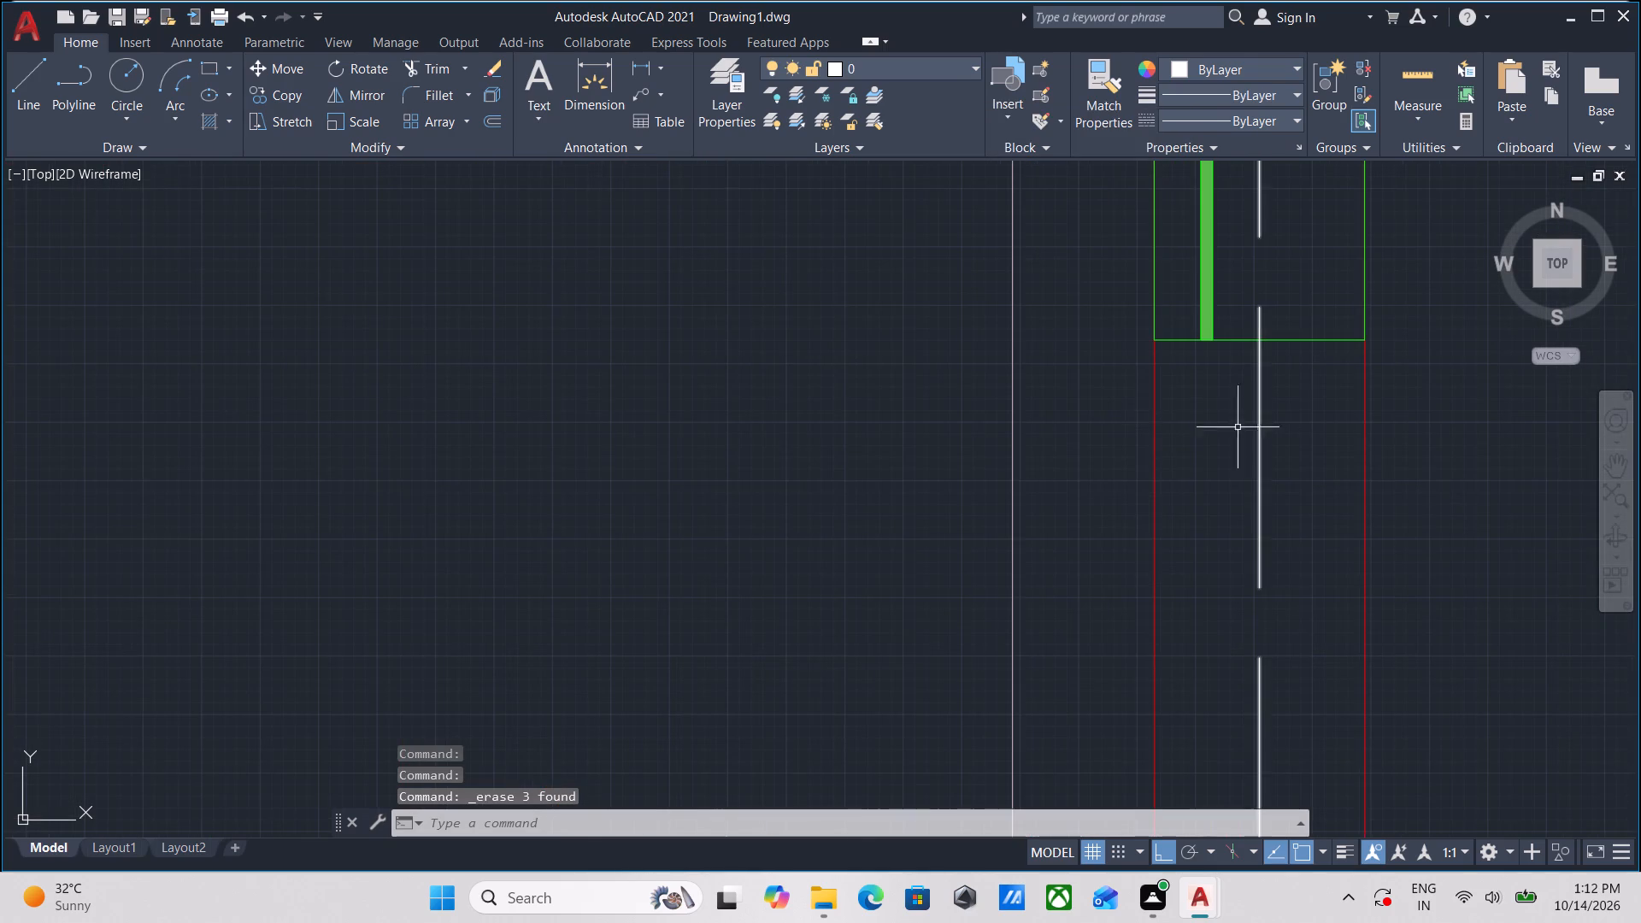
{"action": "middle_click_drag", "start_coordinate": [1174, 422], "coordinate": [878, 563]}
{"action": "left_click", "coordinate": [899, 567]}
{"action": "left_click", "coordinate": [873, 411]}
{"action": "right_click", "coordinate": [873, 411]}
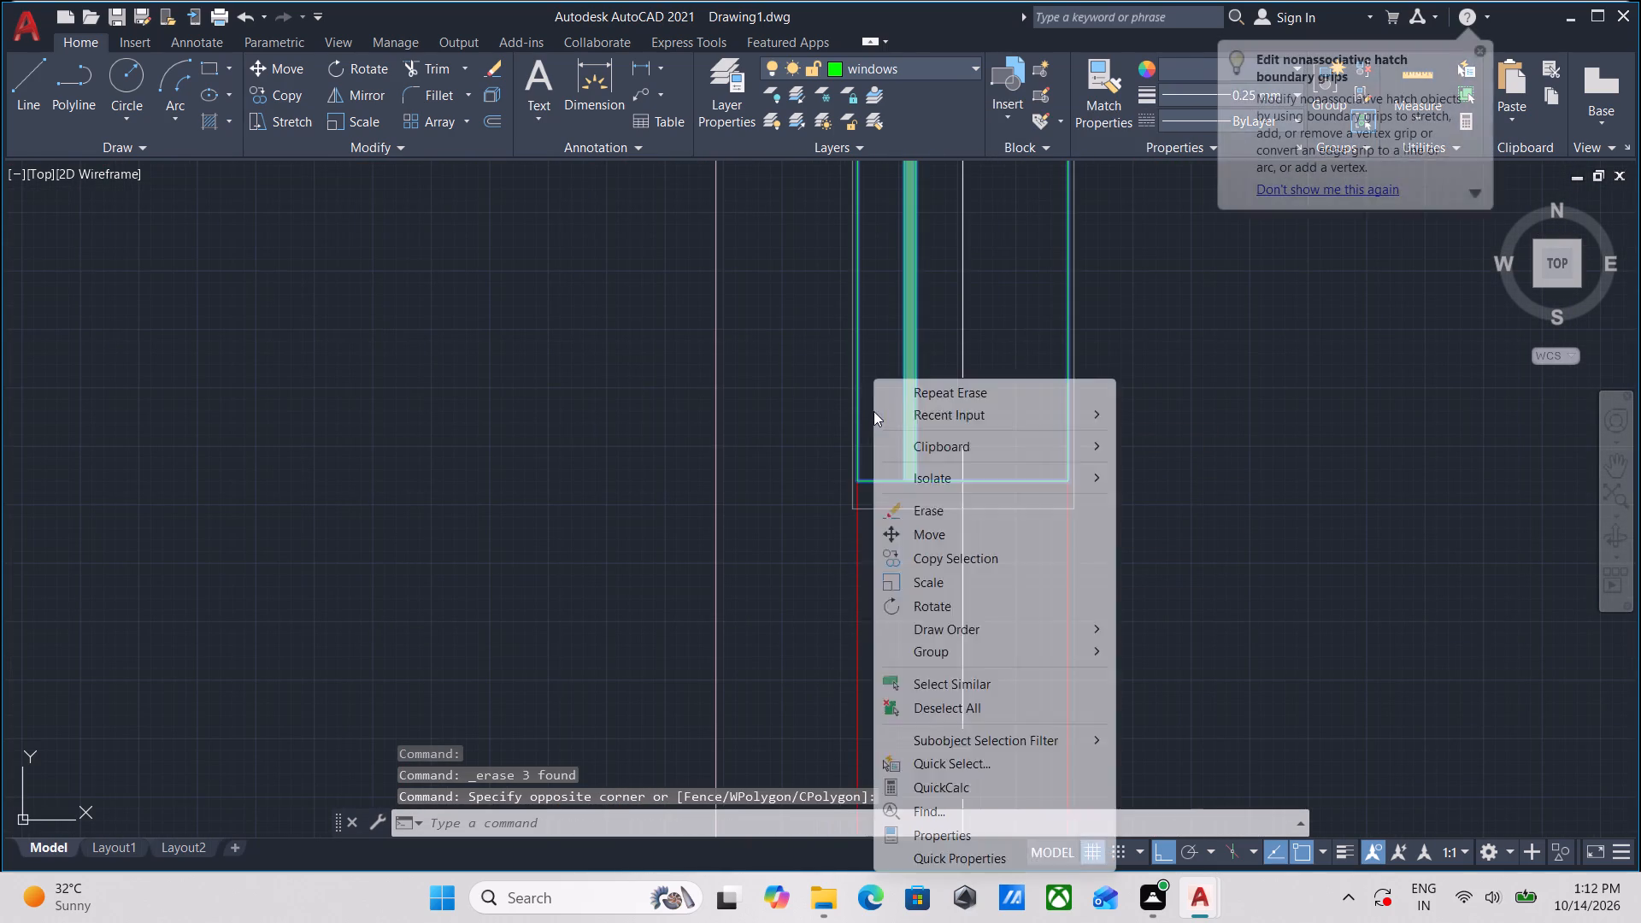
{"action": "left_click", "coordinate": [938, 512]}
Erase the sofa set, entrance door and 11' width dimension of the living room south of the lift.
{"action": "scroll", "coordinate": [938, 512], "scroll_direction": "down", "scroll_amount": 4}
{"action": "scroll", "coordinate": [750, 548], "scroll_direction": "down", "scroll_amount": 2}
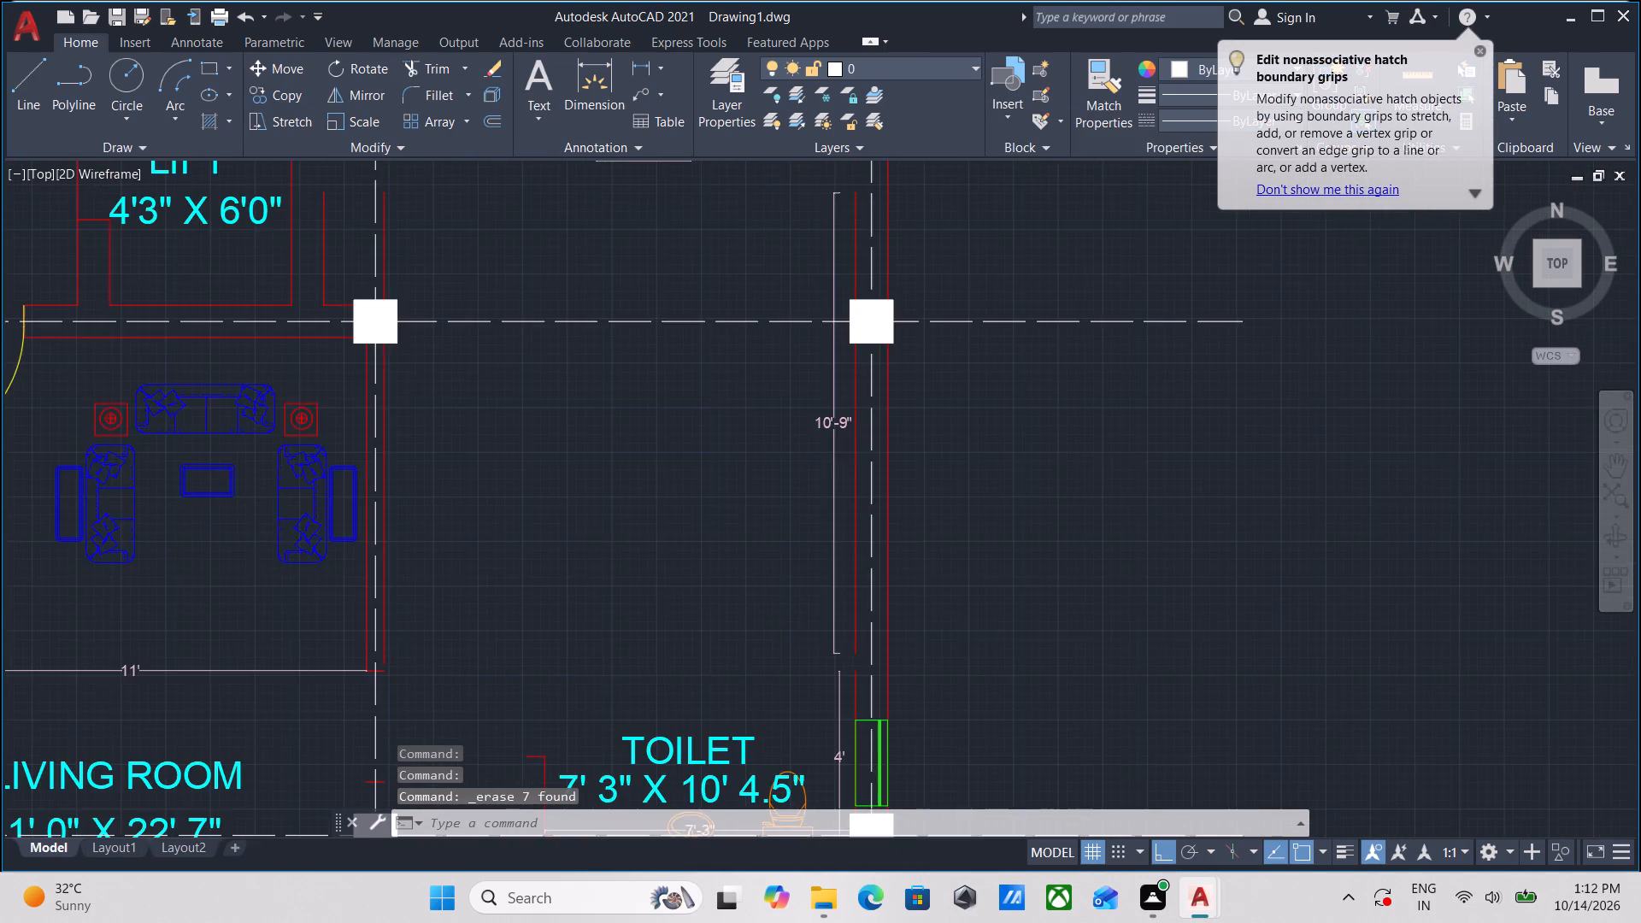
{"action": "middle_click_drag", "start_coordinate": [560, 524], "coordinate": [726, 491]}
{"action": "middle_click_drag", "start_coordinate": [508, 594], "coordinate": [599, 594]}
{"action": "left_click", "coordinate": [629, 617]}
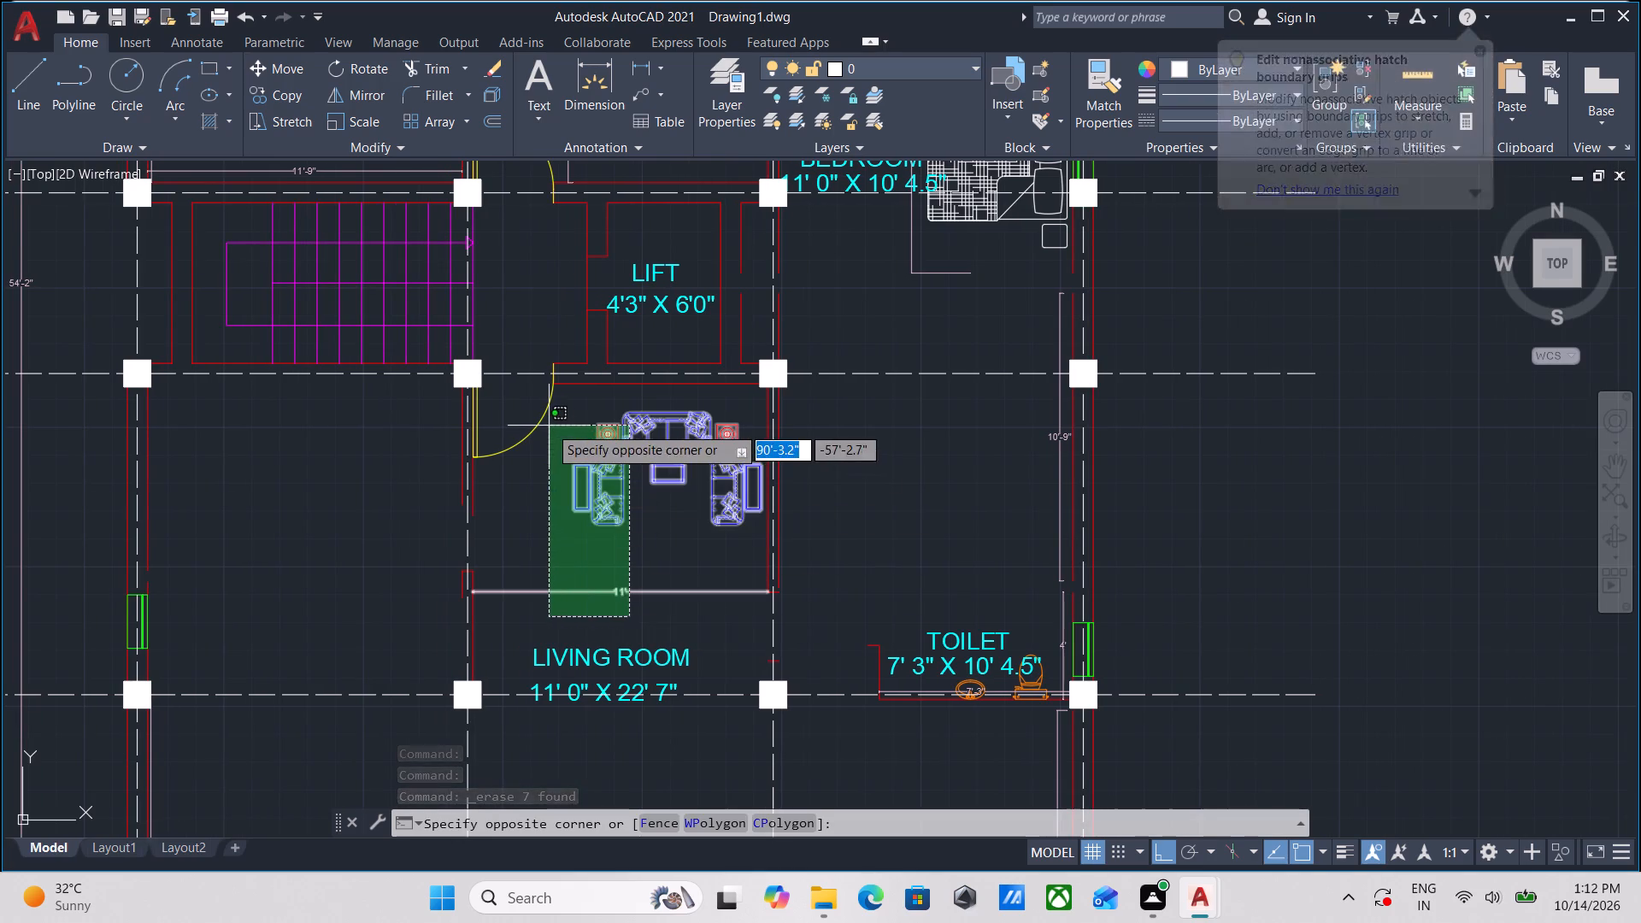
{"action": "middle_click_drag", "start_coordinate": [549, 426], "coordinate": [586, 541]}
{"action": "left_click", "coordinate": [579, 519]}
{"action": "right_click", "coordinate": [579, 519]}
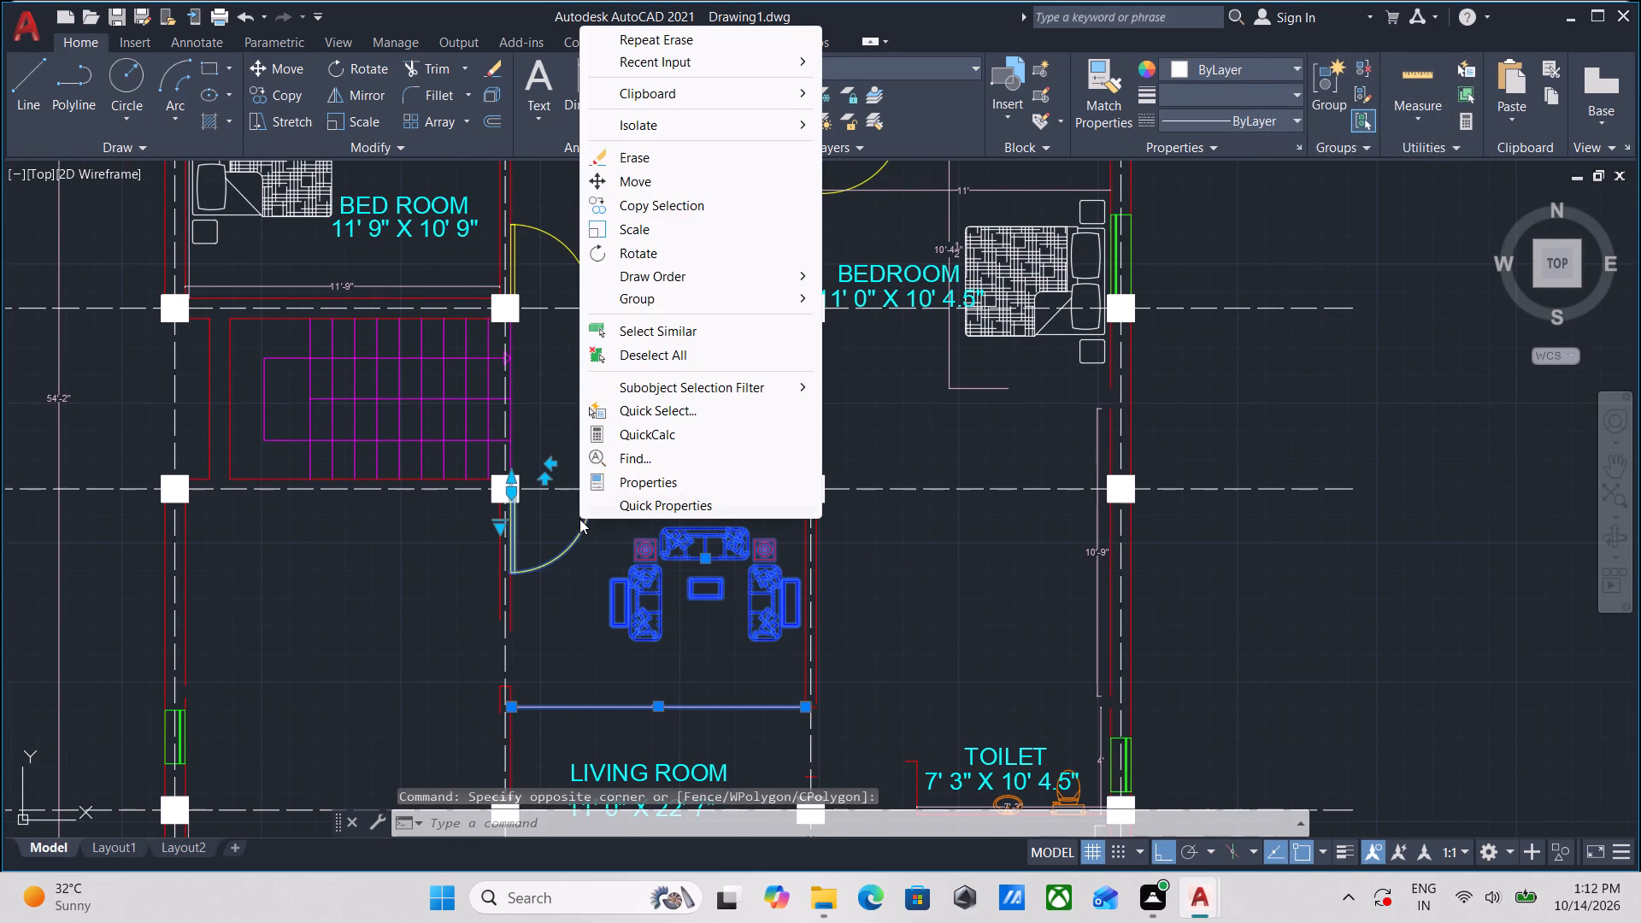
{"action": "left_click", "coordinate": [676, 158]}
Erase the three short wall lines above the column just west of the southern living room label.
{"action": "scroll", "coordinate": [630, 589], "scroll_direction": "up", "scroll_amount": 1}
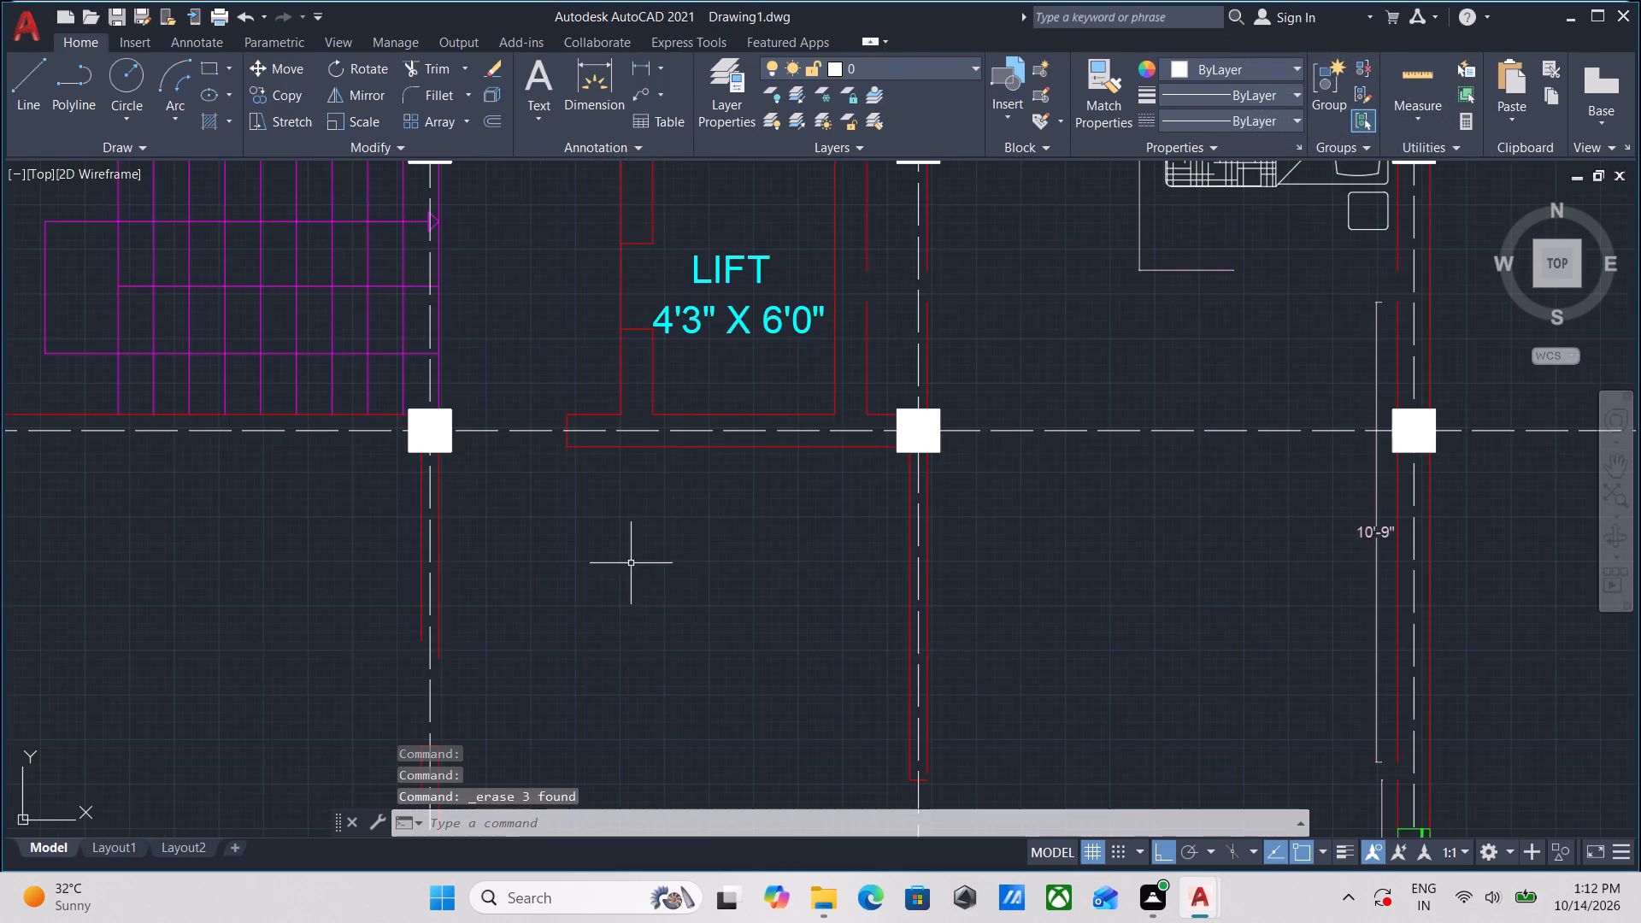
{"action": "scroll", "coordinate": [631, 562], "scroll_direction": "down", "scroll_amount": 1}
{"action": "middle_click_drag", "start_coordinate": [631, 562], "coordinate": [629, 626]}
{"action": "scroll", "coordinate": [468, 669], "scroll_direction": "up", "scroll_amount": 2}
{"action": "middle_click_drag", "start_coordinate": [468, 669], "coordinate": [556, 409]}
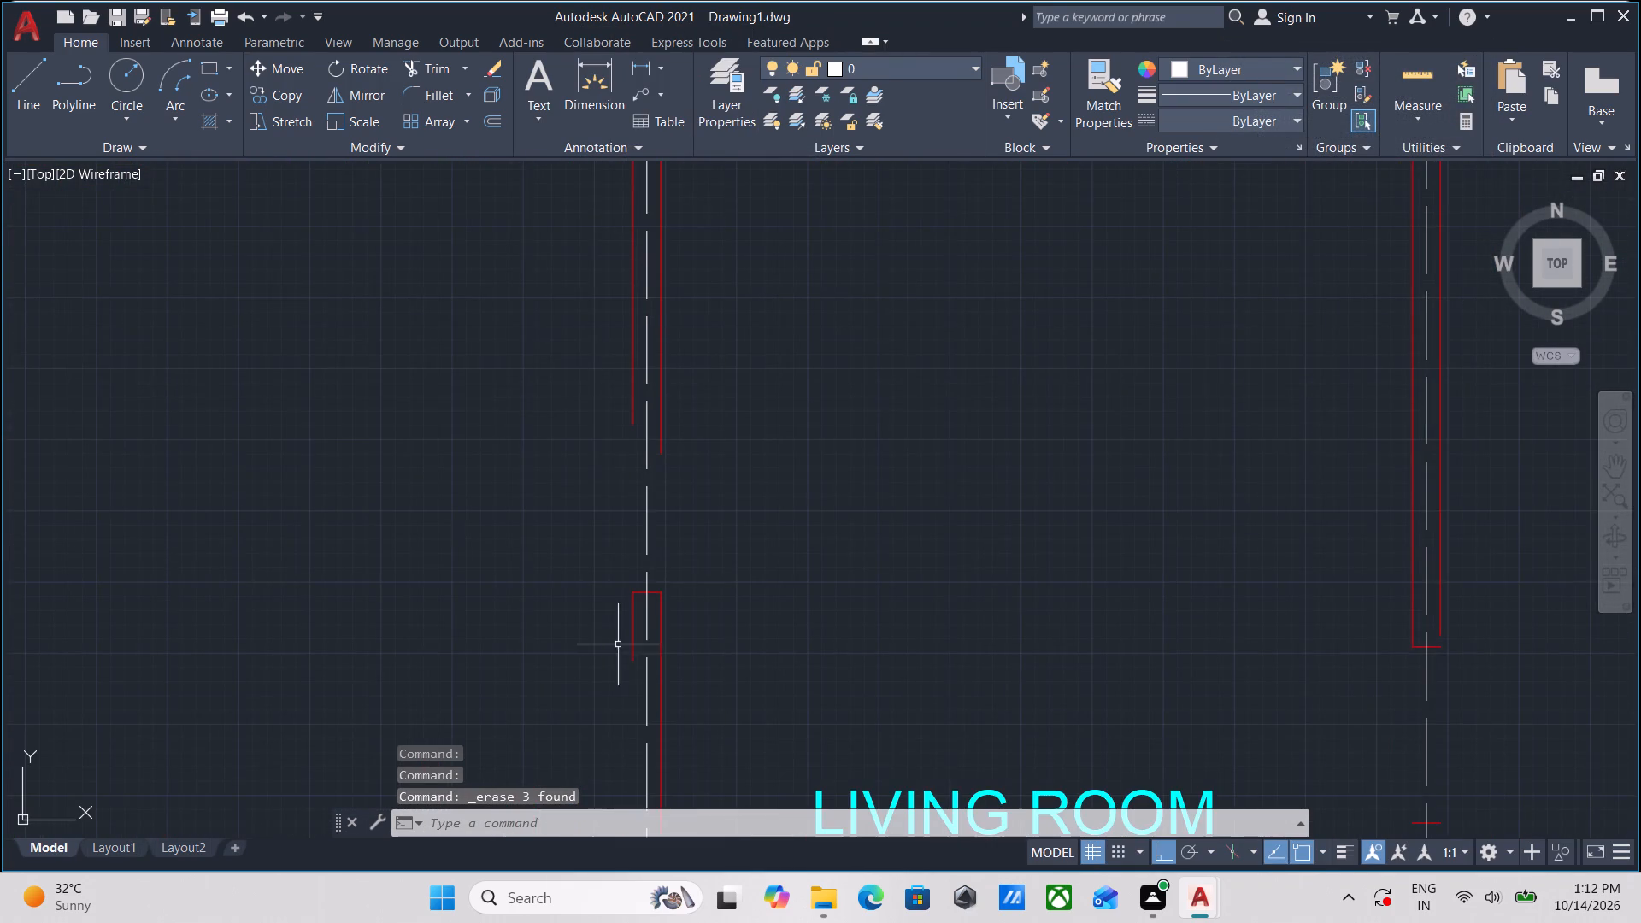
{"action": "middle_click_drag", "start_coordinate": [638, 659], "coordinate": [652, 398]}
{"action": "left_click_drag", "start_coordinate": [750, 453], "coordinate": [738, 468]}
{"action": "left_click", "coordinate": [669, 558]}
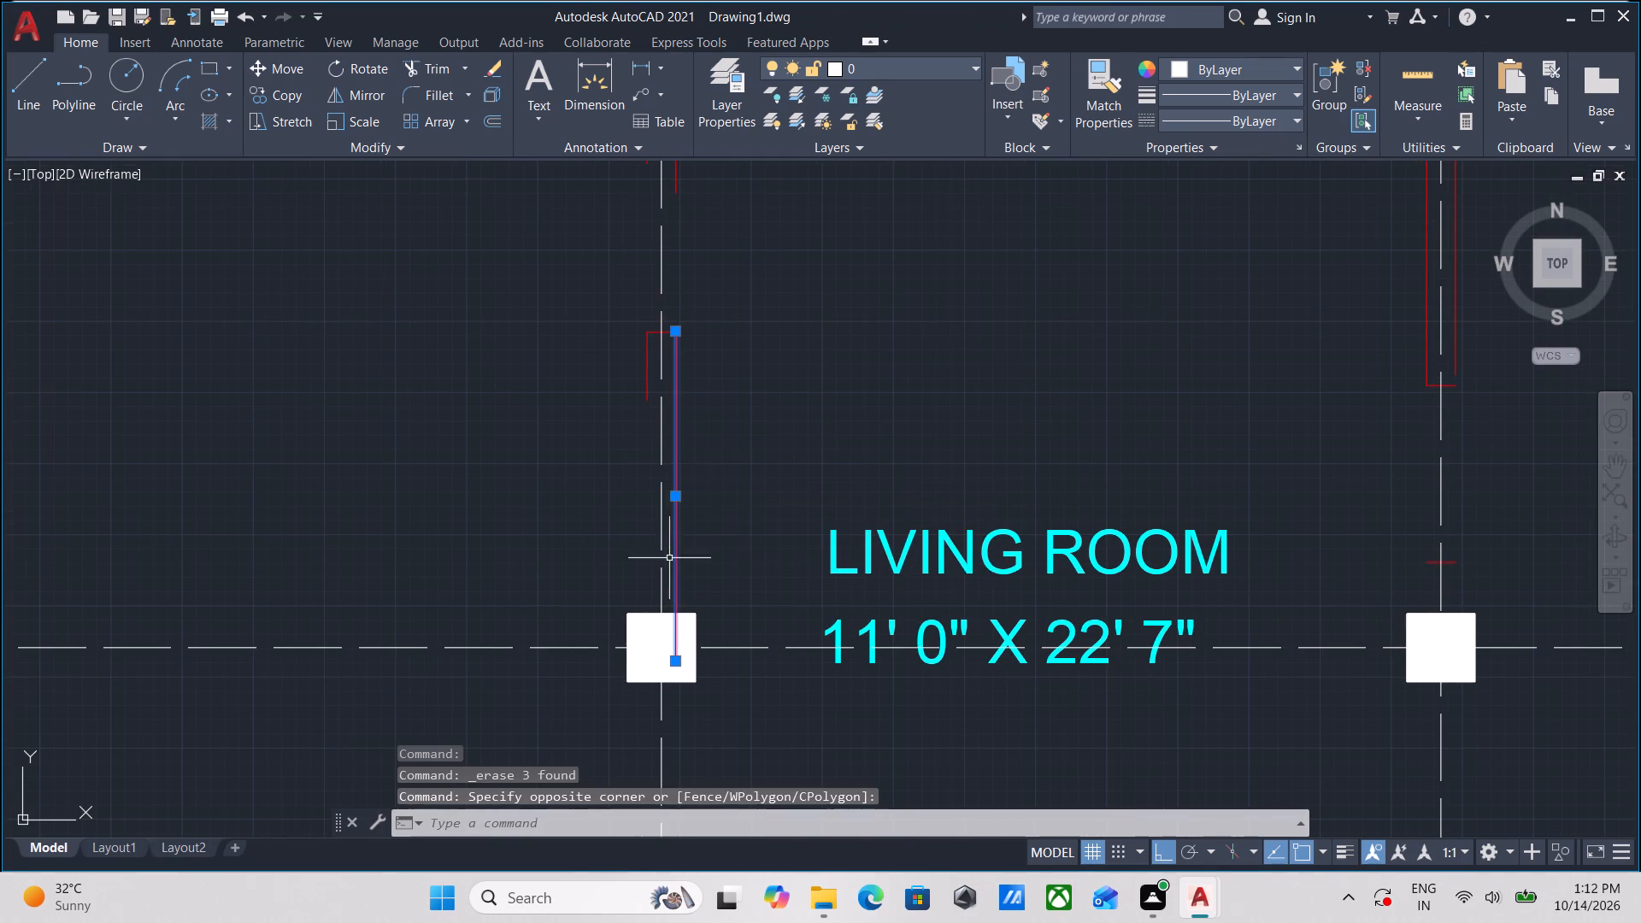
{"action": "scroll", "coordinate": [634, 359], "scroll_direction": "up", "scroll_amount": 3}
{"action": "left_click", "coordinate": [690, 370]}
{"action": "left_click", "coordinate": [596, 450]}
{"action": "middle_click_drag", "start_coordinate": [648, 302], "coordinate": [585, 442]}
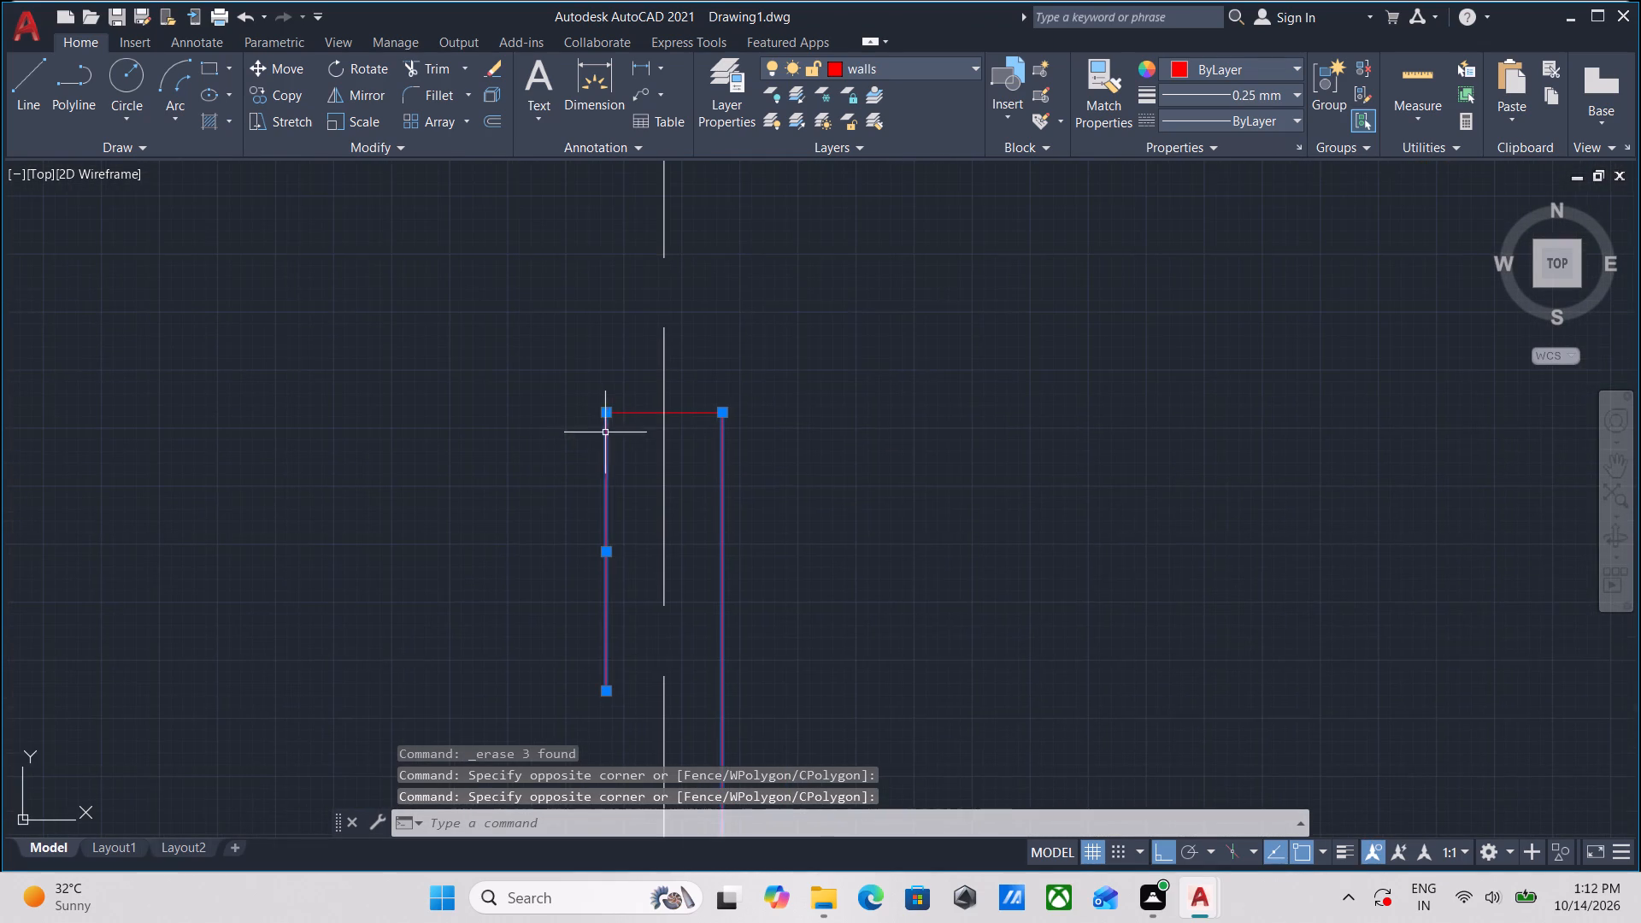
{"action": "left_click_drag", "start_coordinate": [631, 444], "coordinate": [629, 433]}
{"action": "left_click", "coordinate": [621, 334]}
{"action": "right_click_drag", "start_coordinate": [621, 334], "coordinate": [613, 338]}
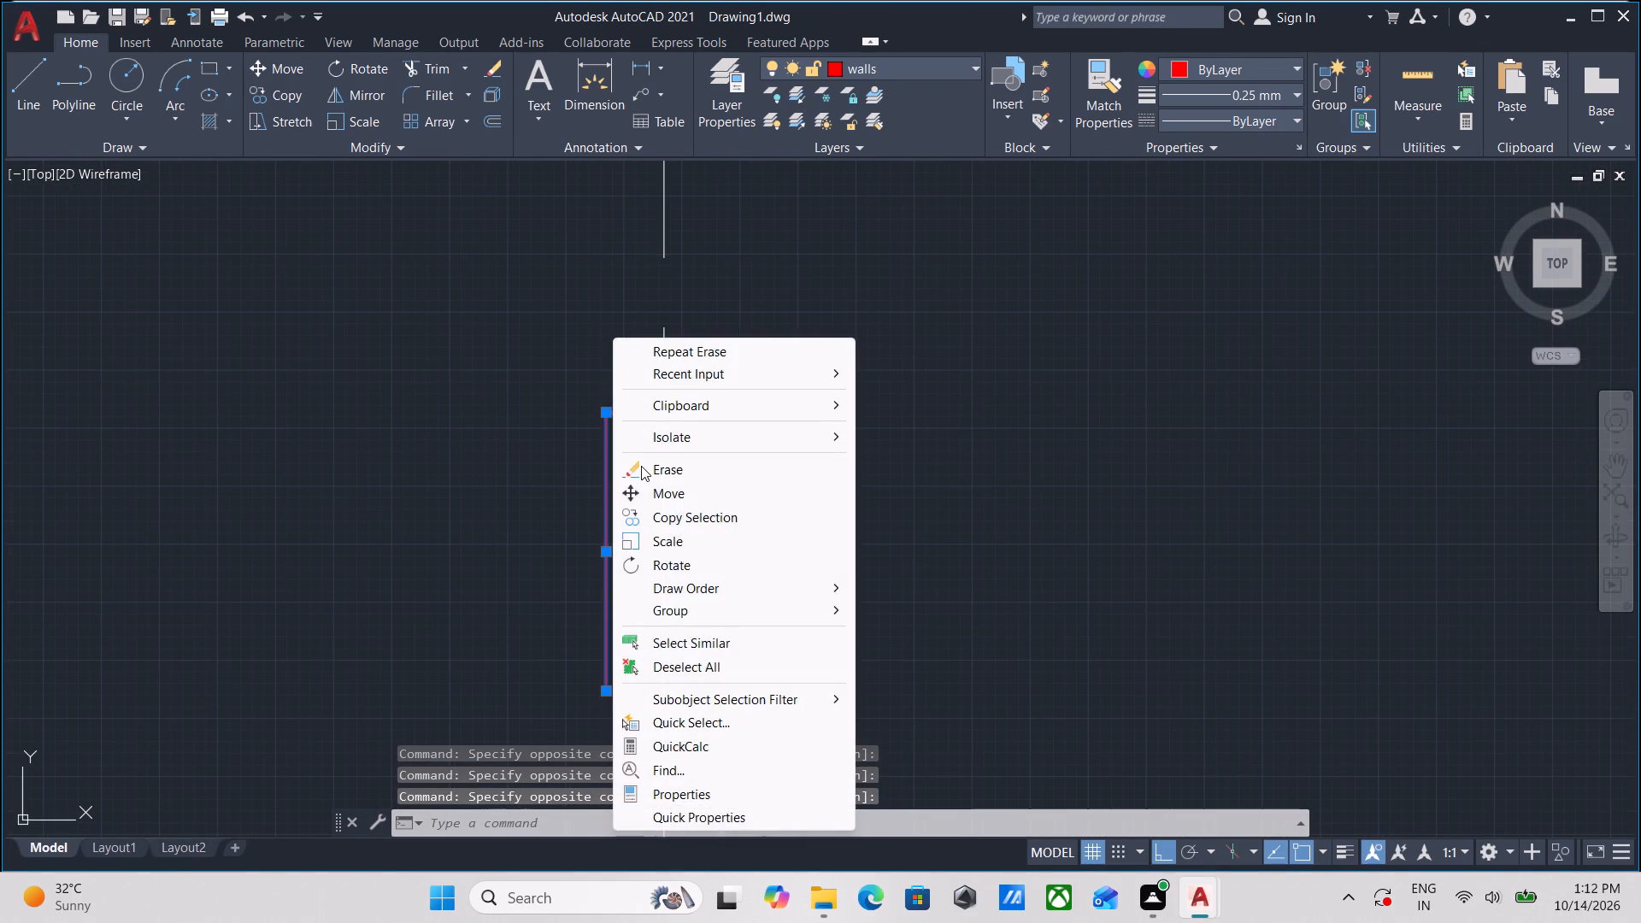
{"action": "left_click", "coordinate": [641, 466]}
Erase the two vertical wall lines running south from the column at the staircase's southeast corner.
{"action": "scroll", "coordinate": [641, 466], "scroll_direction": "down", "scroll_amount": 4}
{"action": "scroll", "coordinate": [434, 397], "scroll_direction": "down", "scroll_amount": 2}
{"action": "middle_click_drag", "start_coordinate": [434, 397], "coordinate": [479, 569]}
{"action": "middle_click_drag", "start_coordinate": [423, 509], "coordinate": [434, 531]}
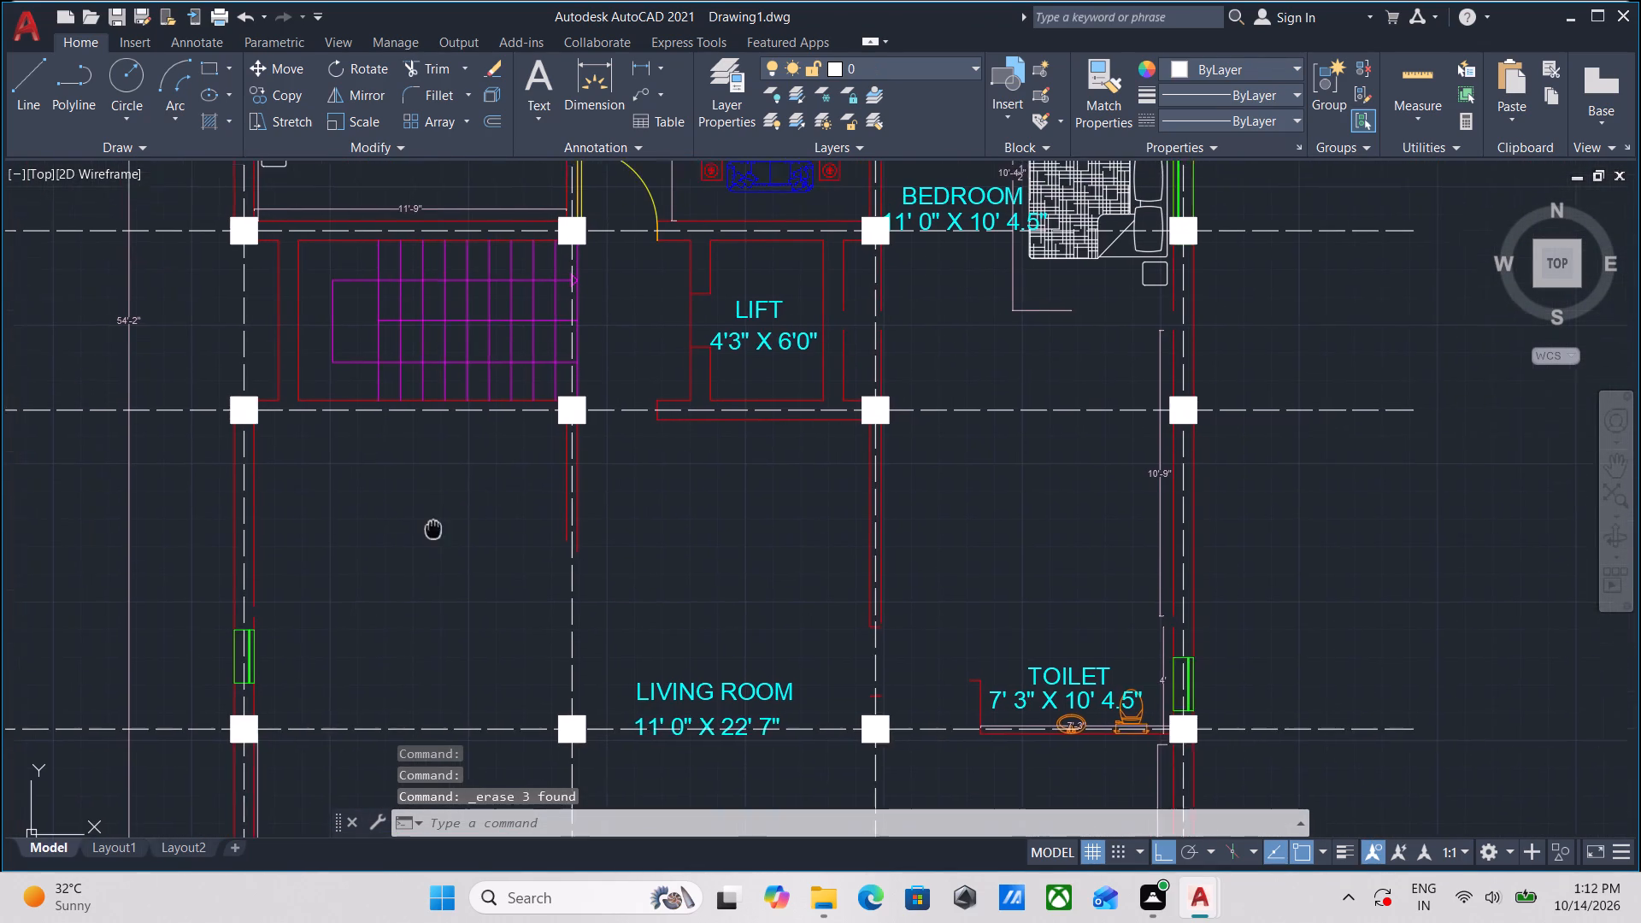
{"action": "middle_click_drag", "start_coordinate": [434, 531], "coordinate": [454, 589]}
{"action": "scroll", "coordinate": [580, 582], "scroll_direction": "up", "scroll_amount": 3}
{"action": "left_click", "coordinate": [662, 755]}
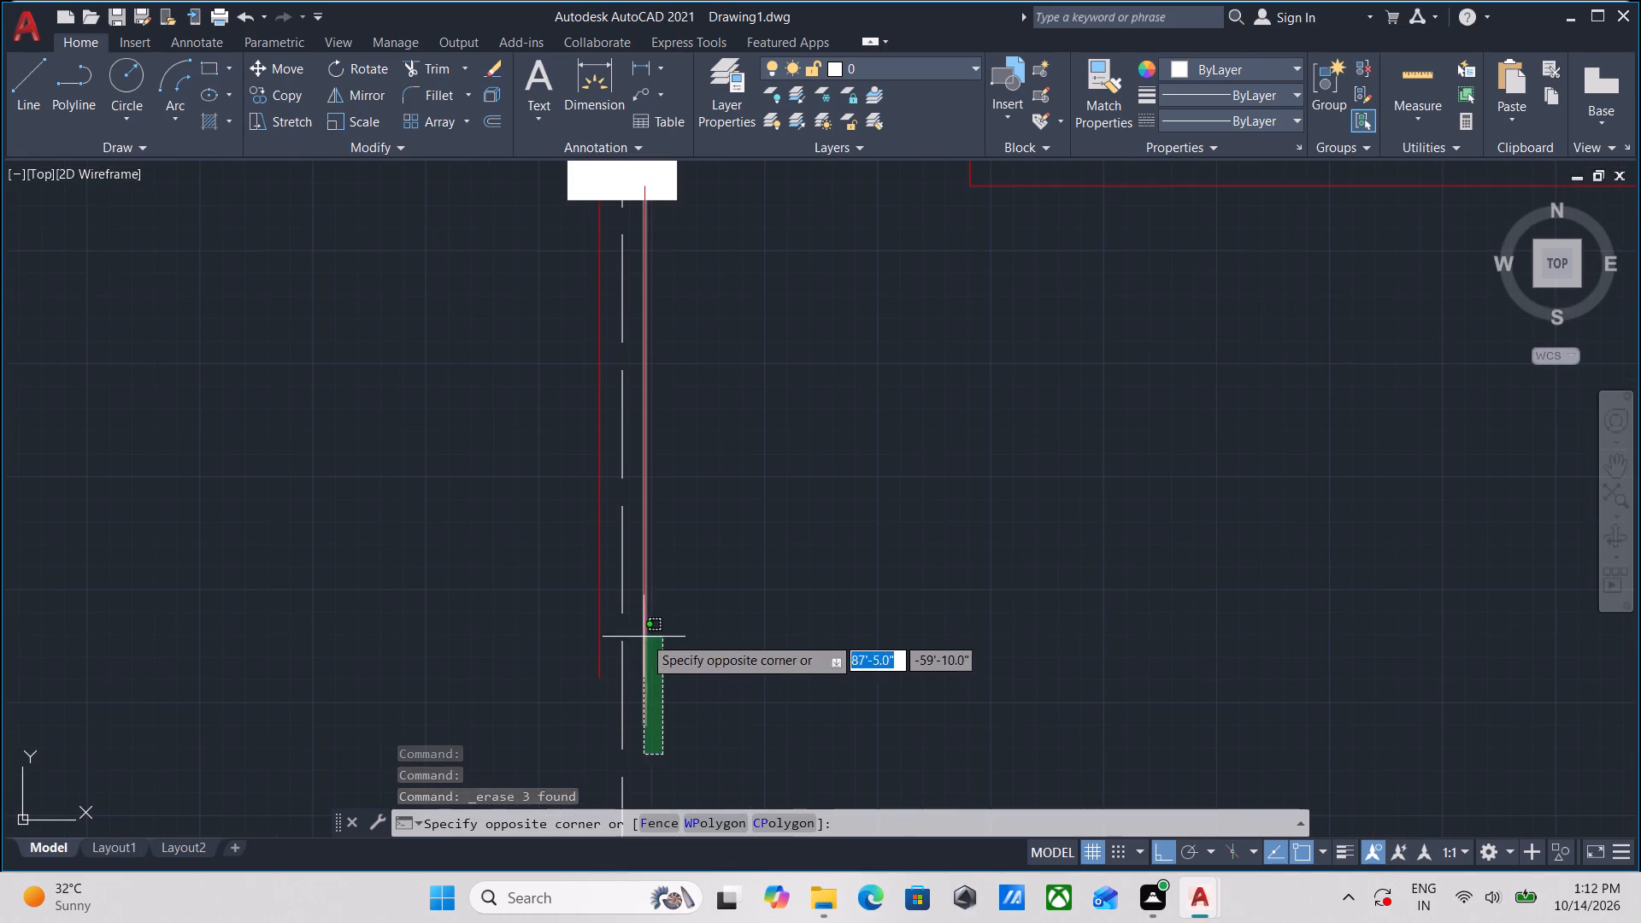
{"action": "left_click", "coordinate": [643, 614]}
{"action": "scroll", "coordinate": [595, 659], "scroll_direction": "up", "scroll_amount": 1}
{"action": "left_click", "coordinate": [616, 718]}
{"action": "left_click", "coordinate": [558, 526]}
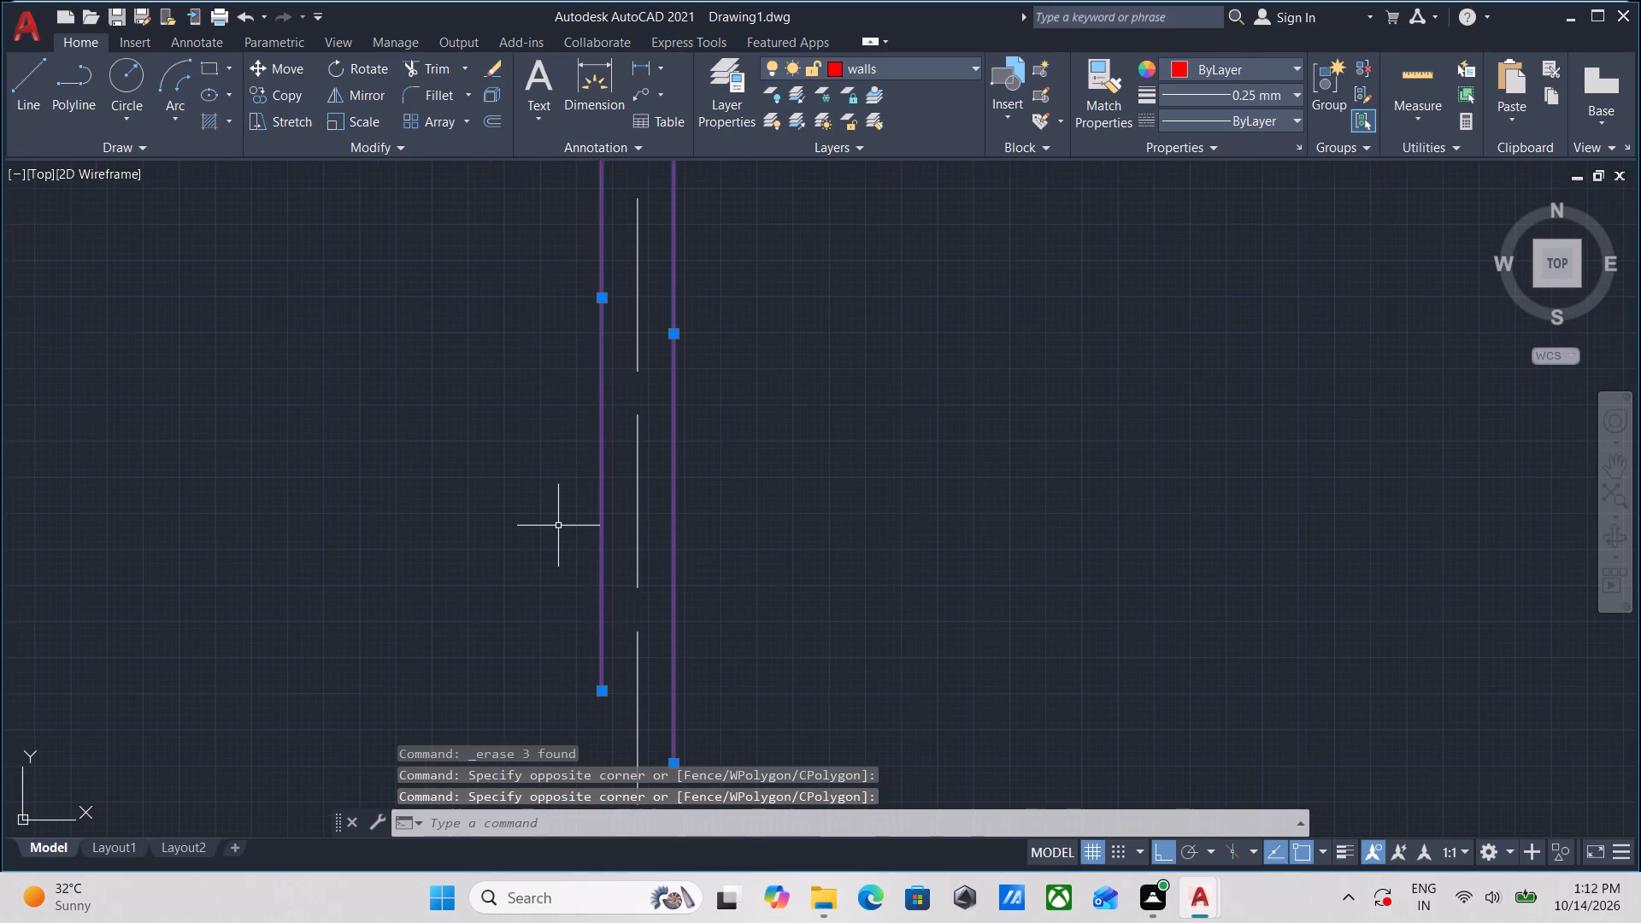
{"action": "scroll", "coordinate": [558, 526], "scroll_direction": "down", "scroll_amount": 3}
{"action": "right_click", "coordinate": [558, 526]}
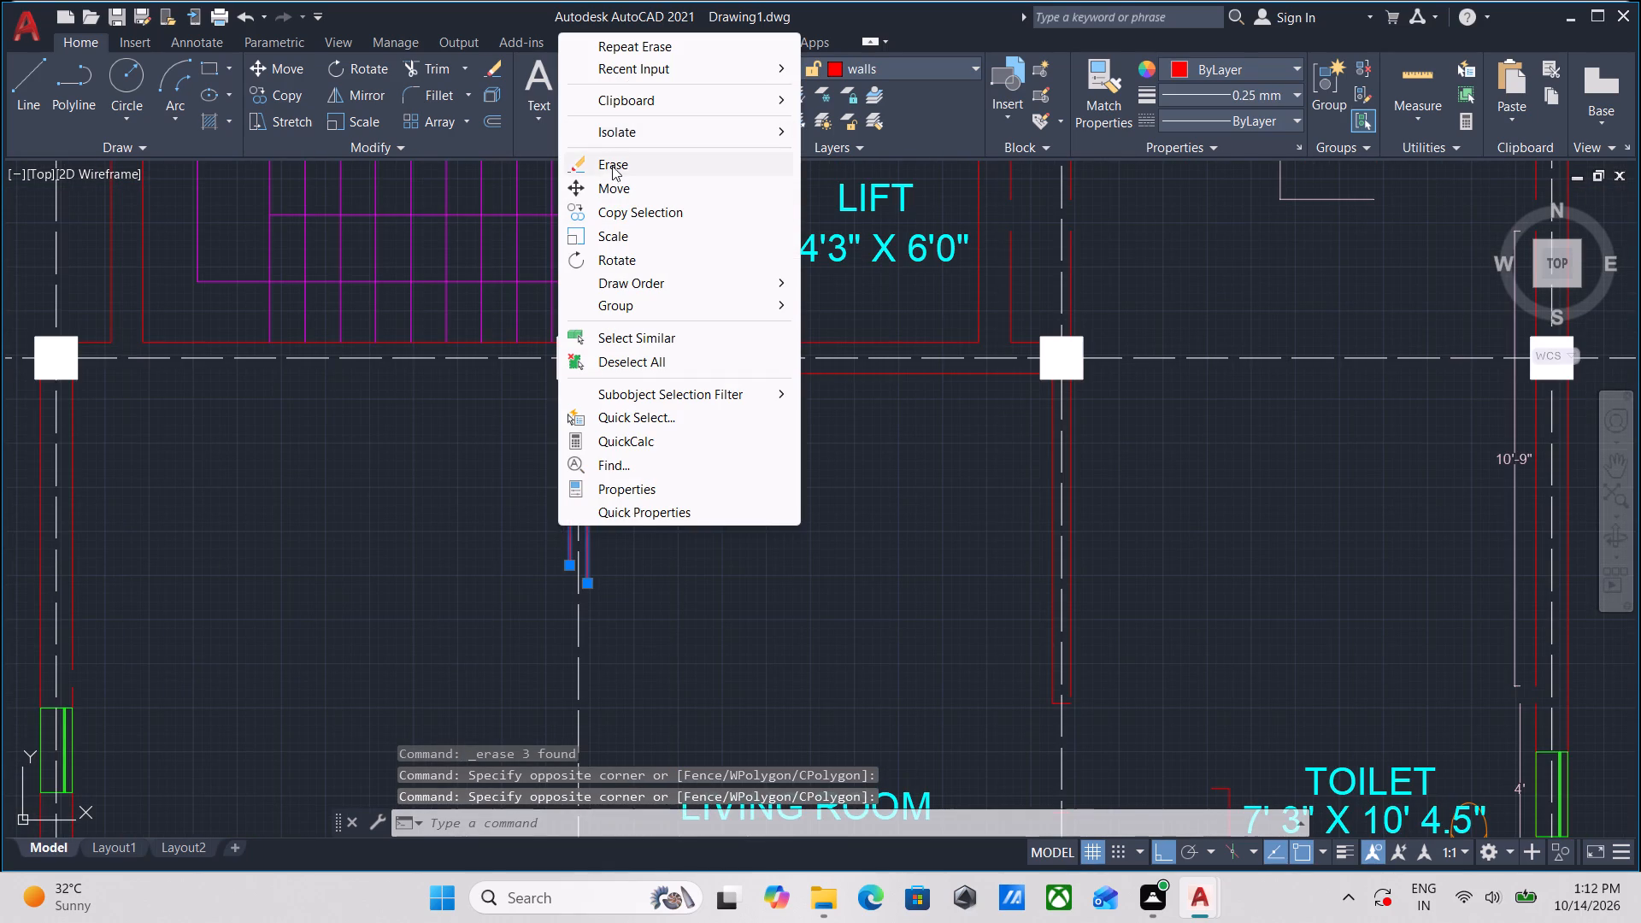
{"action": "left_click", "coordinate": [612, 158]}
Erase the four wall lines running south from the column at the lift's southeast, including the closing end line.
{"action": "middle_click_drag", "start_coordinate": [825, 435], "coordinate": [669, 550]}
{"action": "middle_click_drag", "start_coordinate": [923, 644], "coordinate": [858, 508]}
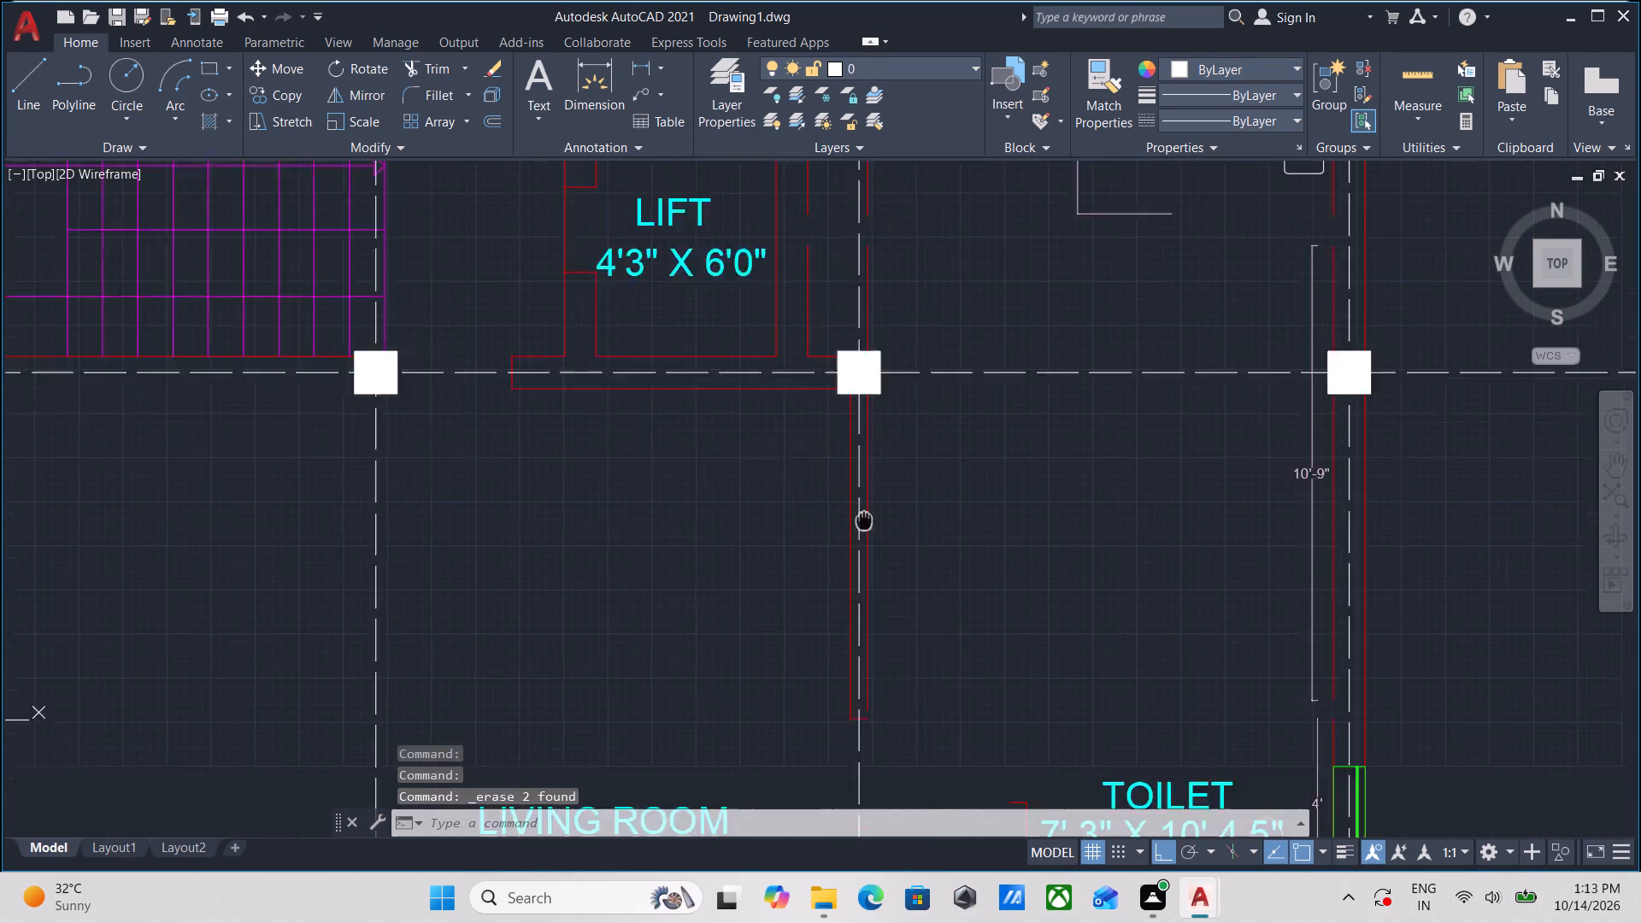
{"action": "middle_click_drag", "start_coordinate": [858, 508], "coordinate": [776, 320]}
{"action": "scroll", "coordinate": [763, 503], "scroll_direction": "up", "scroll_amount": 2}
{"action": "left_click_drag", "start_coordinate": [786, 526], "coordinate": [786, 513]}
{"action": "left_click", "coordinate": [766, 397]}
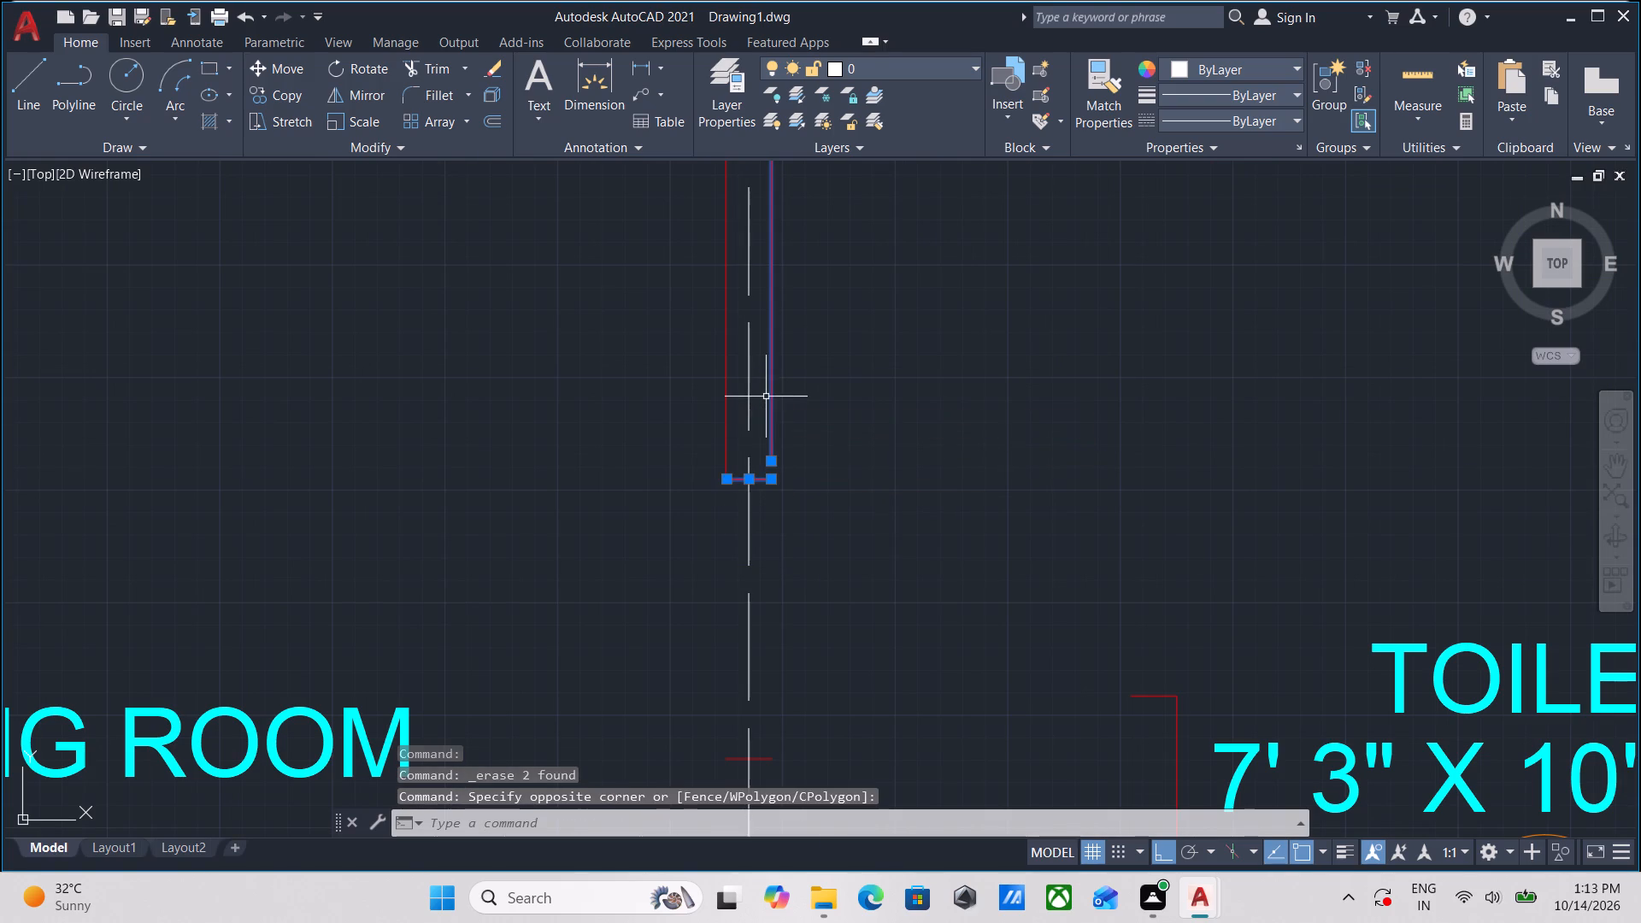
{"action": "scroll", "coordinate": [739, 436], "scroll_direction": "up", "scroll_amount": 2}
{"action": "left_click", "coordinate": [723, 446]}
{"action": "left_click", "coordinate": [556, 370]}
{"action": "right_click", "coordinate": [556, 370]}
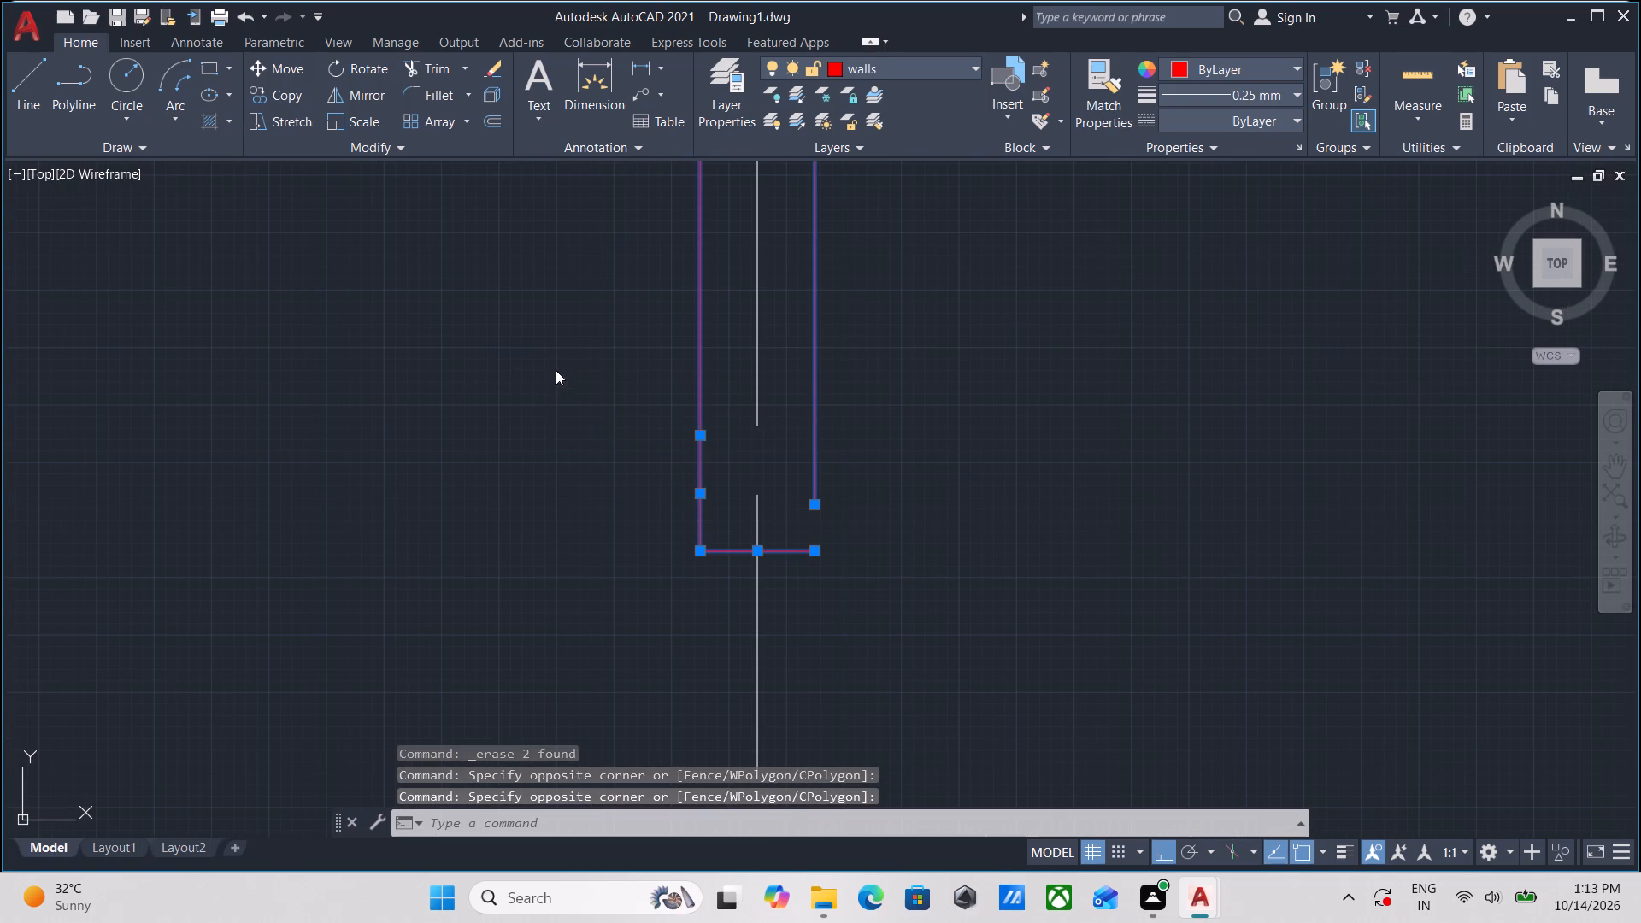
{"action": "left_click", "coordinate": [636, 503]}
Erase the west and south wall lines of the 7' 3" X 10' 4.5" toilet and the short stub above the column west of it.
{"action": "scroll", "coordinate": [636, 503], "scroll_direction": "down", "scroll_amount": 4}
{"action": "middle_click_drag", "start_coordinate": [649, 491], "coordinate": [547, 328]}
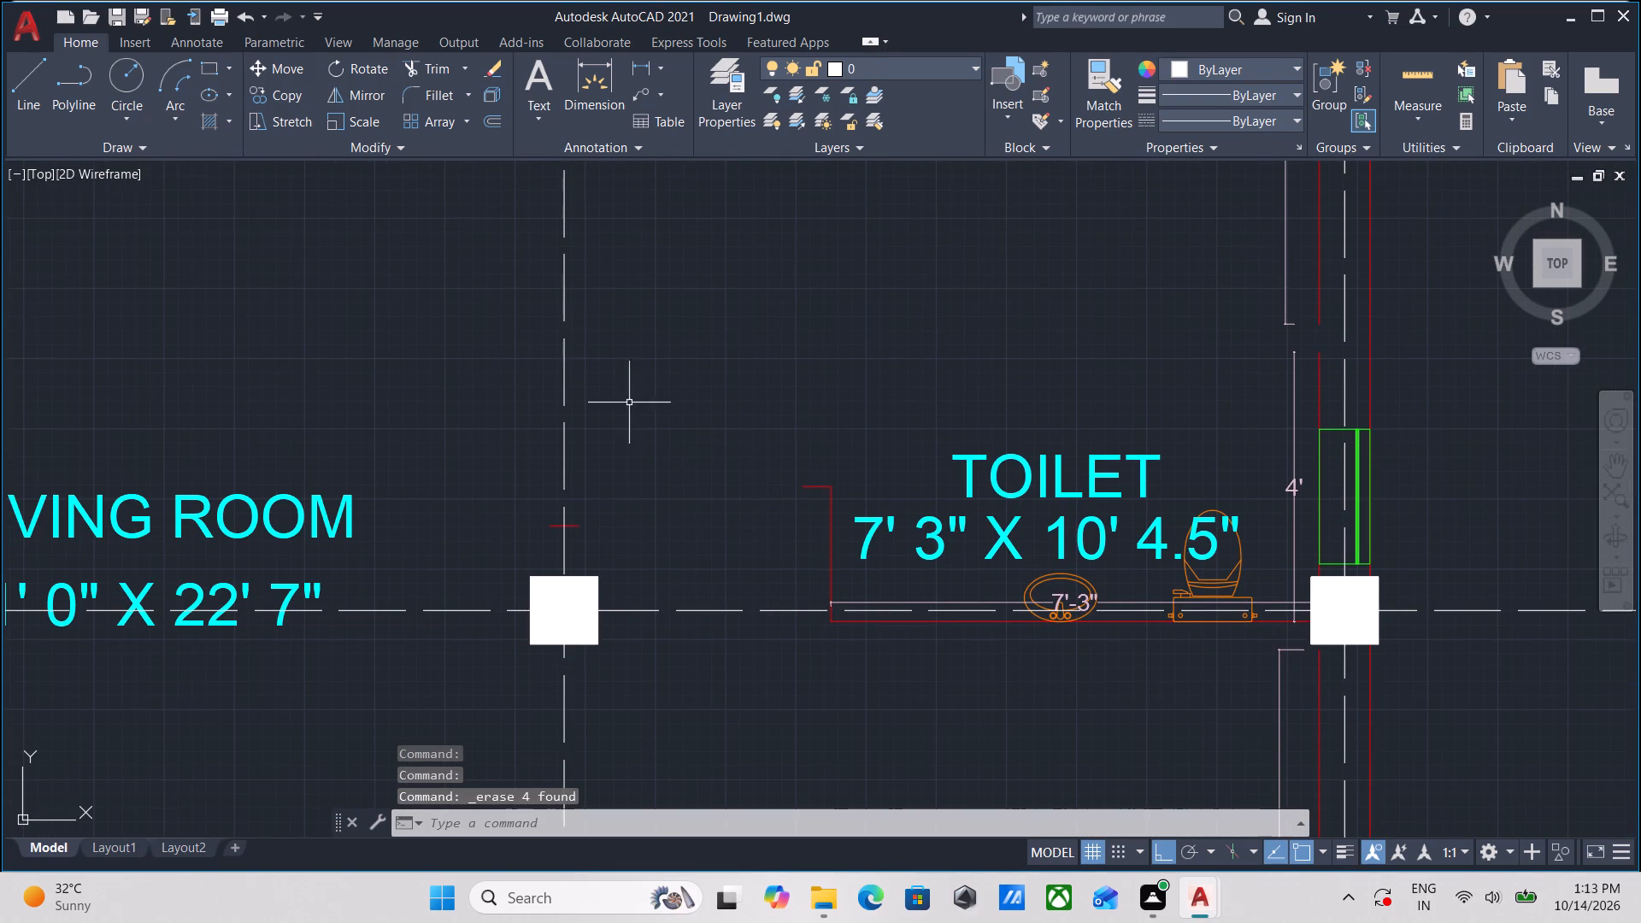
{"action": "left_click", "coordinate": [856, 568]}
{"action": "left_click", "coordinate": [814, 550]}
{"action": "scroll", "coordinate": [571, 533], "scroll_direction": "up", "scroll_amount": 2}
{"action": "left_click", "coordinate": [579, 543]}
{"action": "left_click", "coordinate": [579, 467]}
{"action": "scroll", "coordinate": [582, 467], "scroll_direction": "down", "scroll_amount": 2}
{"action": "middle_click_drag", "start_coordinate": [582, 467], "coordinate": [515, 394]}
{"action": "scroll", "coordinate": [873, 546], "scroll_direction": "up", "scroll_amount": 2}
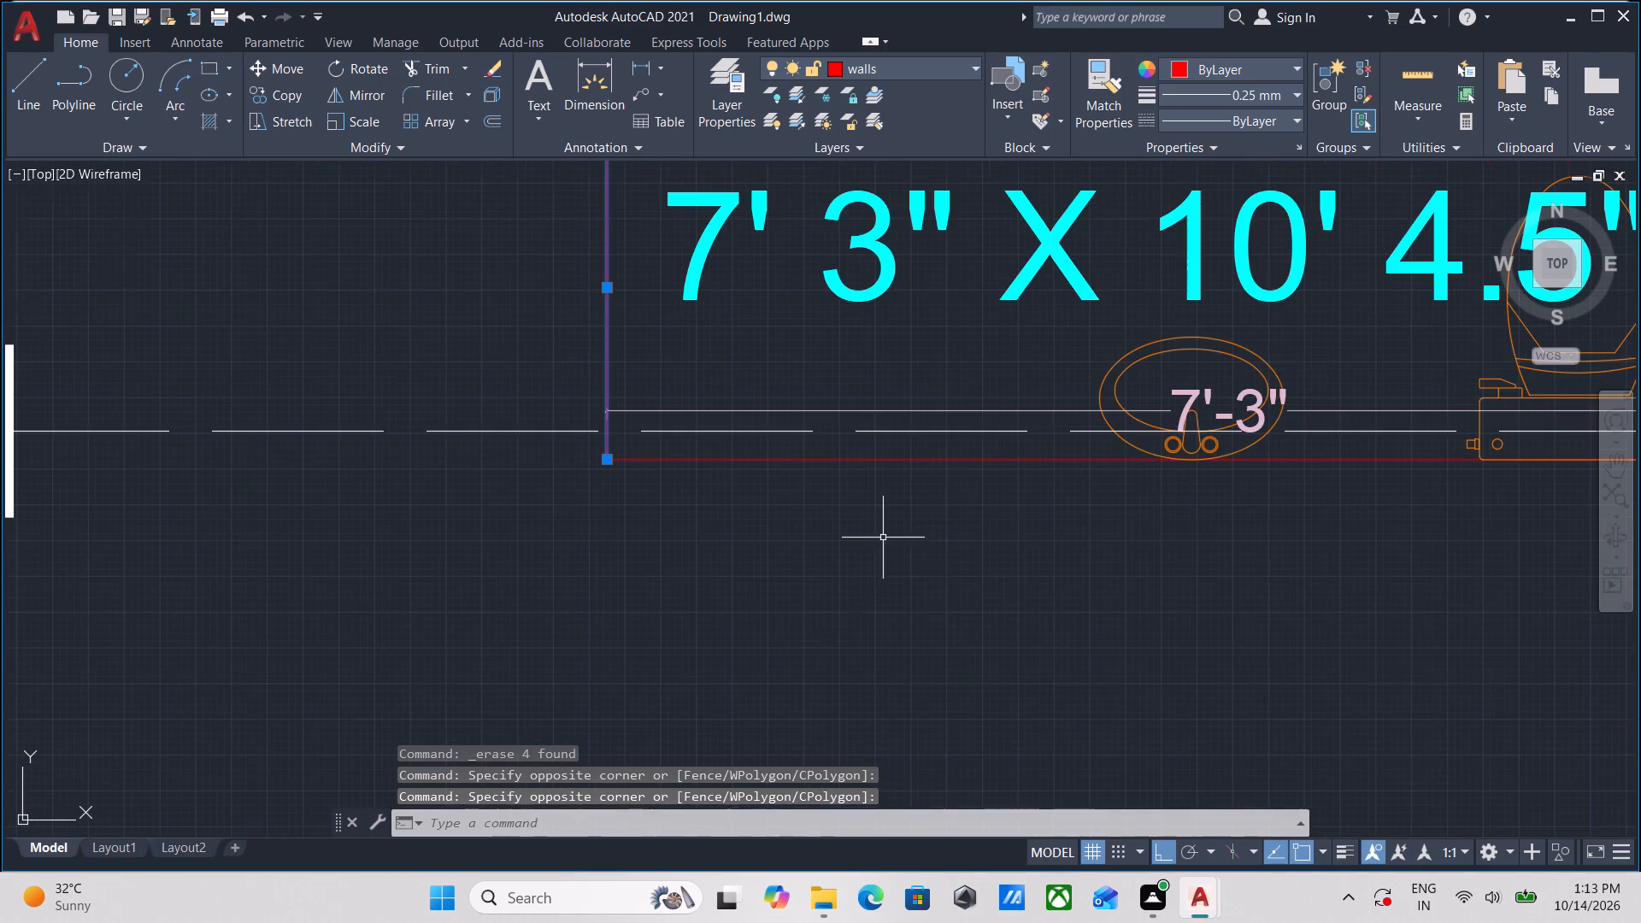
{"action": "left_click", "coordinate": [883, 538]}
{"action": "left_click", "coordinate": [817, 445]}
{"action": "scroll", "coordinate": [817, 445], "scroll_direction": "down", "scroll_amount": 3}
{"action": "middle_click_drag", "start_coordinate": [811, 532], "coordinate": [700, 543]}
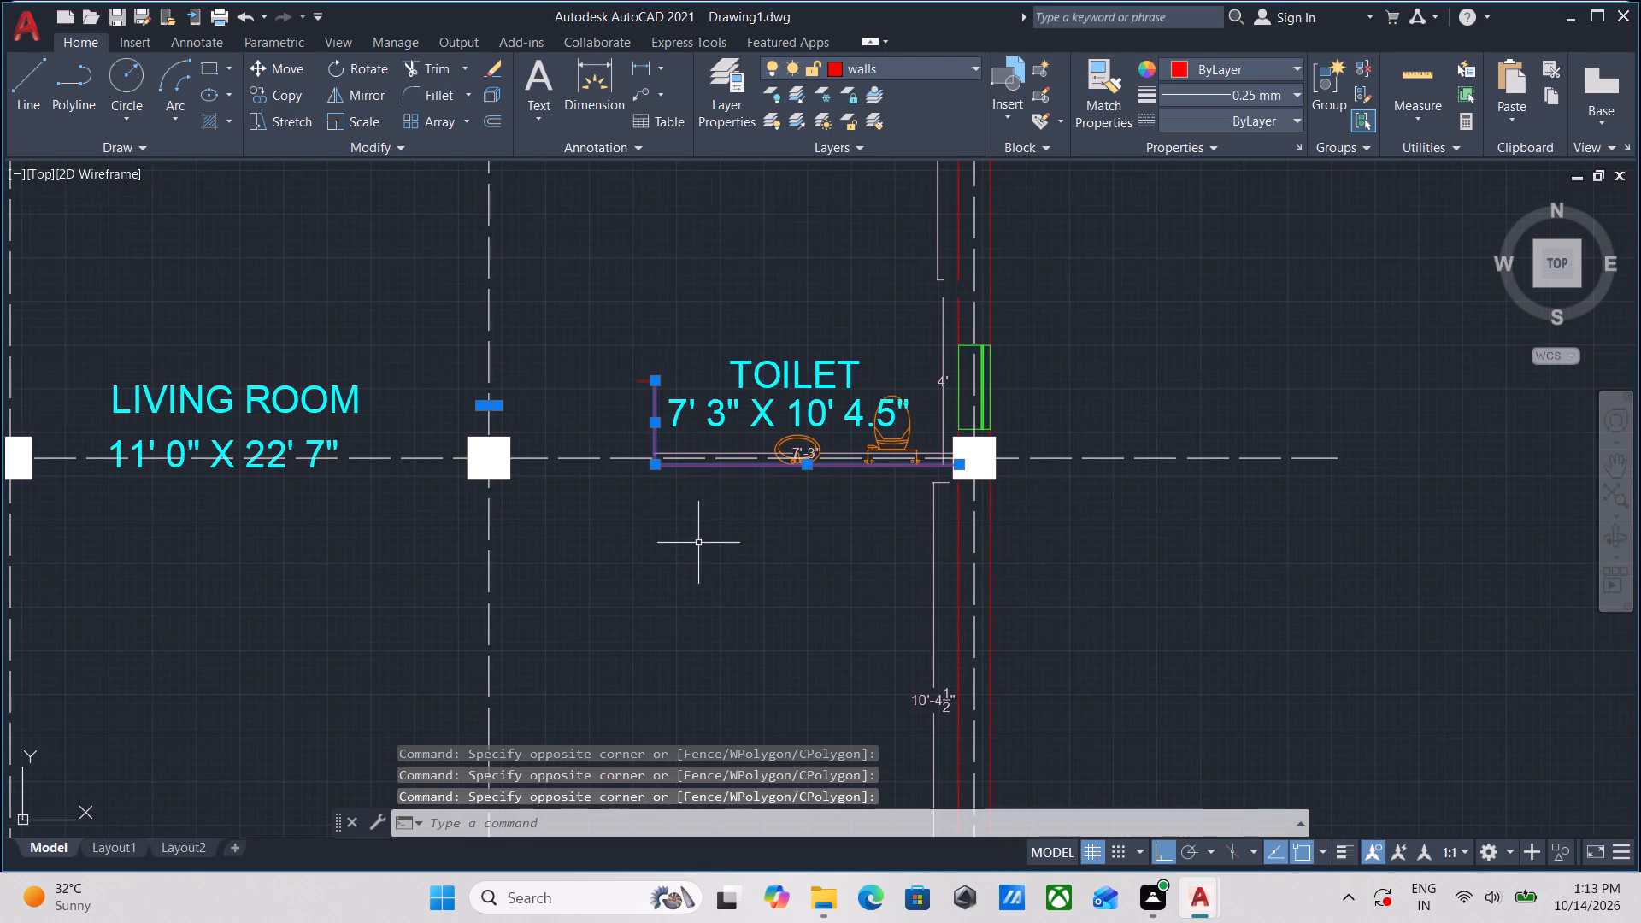
{"action": "right_click", "coordinate": [698, 543]}
{"action": "left_click", "coordinate": [746, 183]}
Erase the green window in the east wall beside the 7' 3" X 10' 4.5" toilet.
{"action": "scroll", "coordinate": [828, 571], "scroll_direction": "down", "scroll_amount": 1}
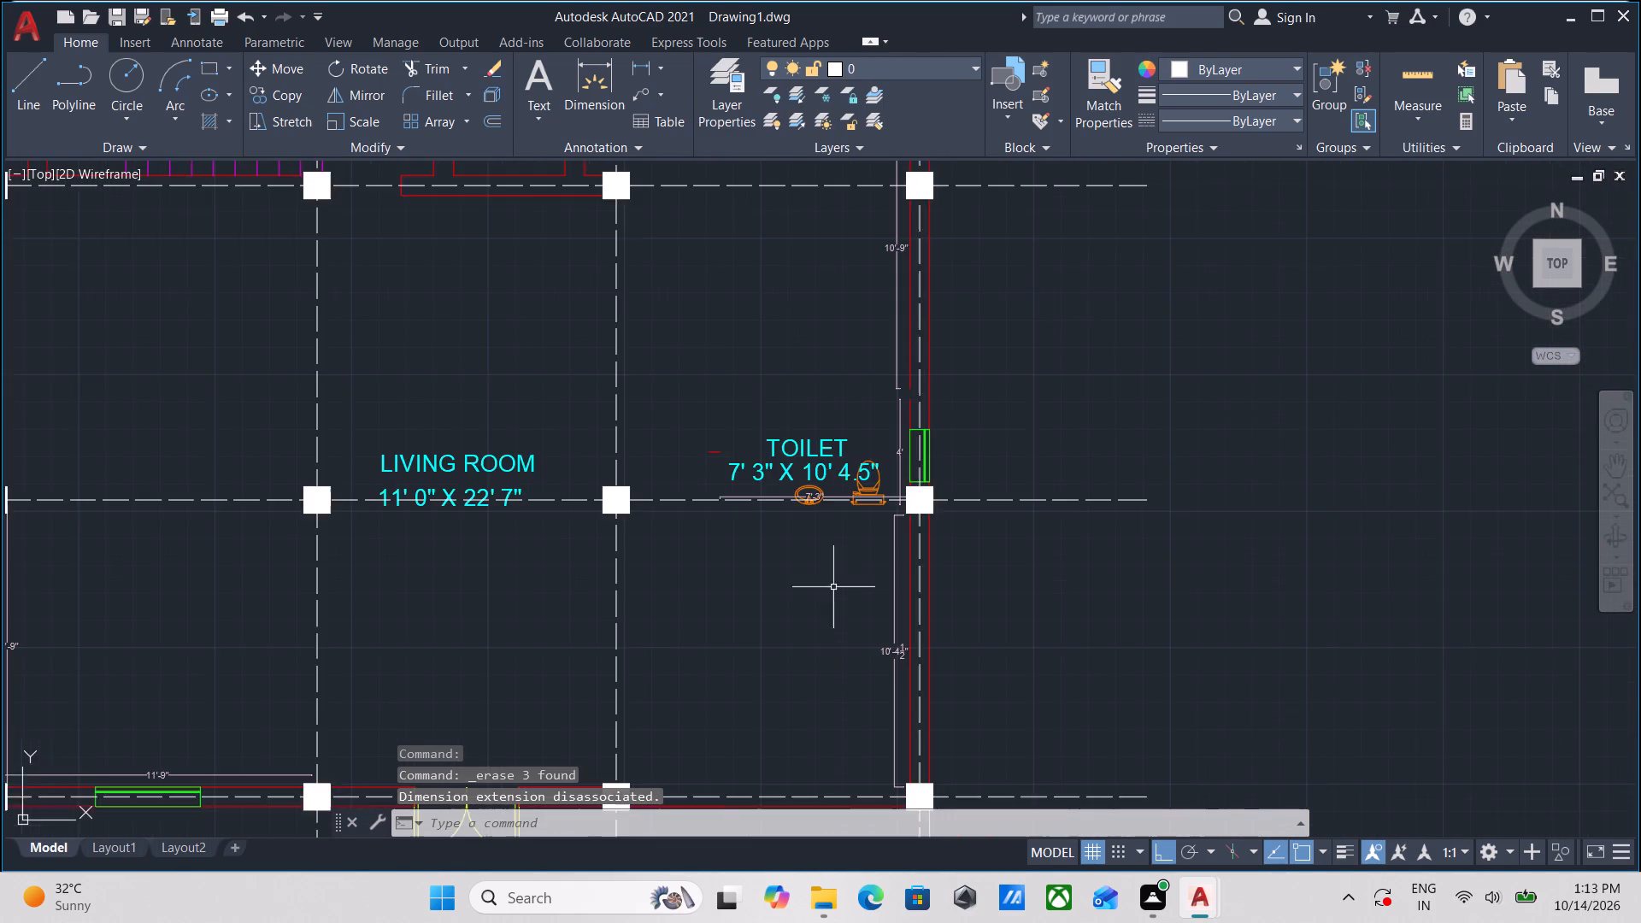
{"action": "scroll", "coordinate": [835, 590], "scroll_direction": "down", "scroll_amount": 1}
{"action": "middle_click_drag", "start_coordinate": [835, 590], "coordinate": [674, 583]}
{"action": "scroll", "coordinate": [790, 461], "scroll_direction": "up", "scroll_amount": 3}
{"action": "scroll", "coordinate": [538, 537], "scroll_direction": "up", "scroll_amount": 3}
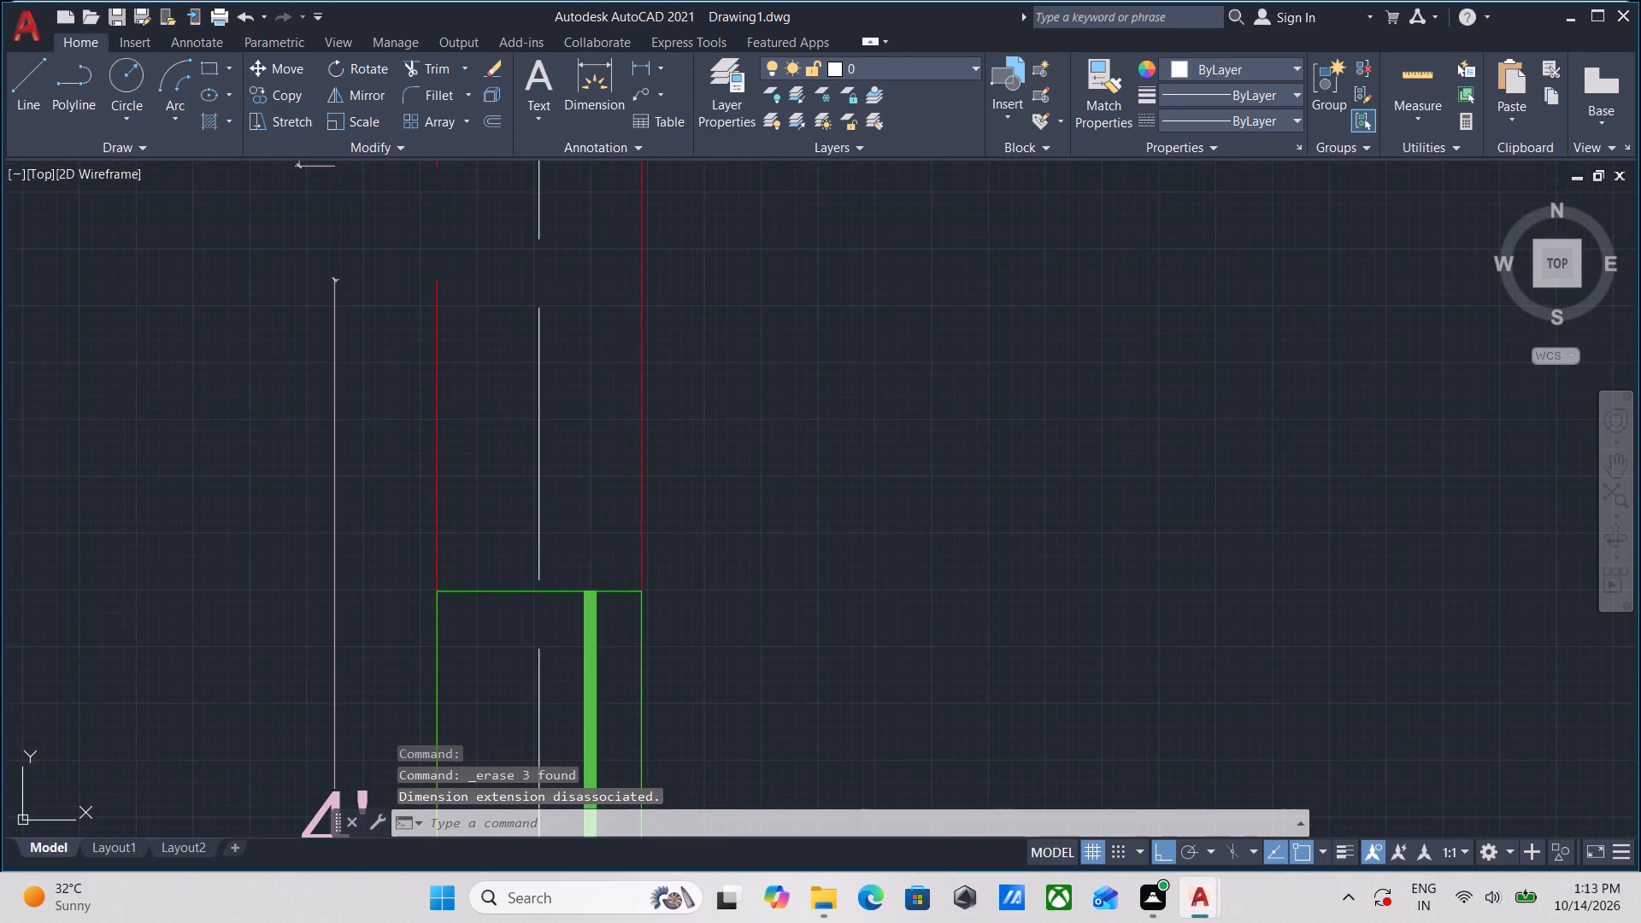
{"action": "left_click", "coordinate": [593, 532]}
{"action": "left_click", "coordinate": [568, 611]}
{"action": "right_click", "coordinate": [568, 611]}
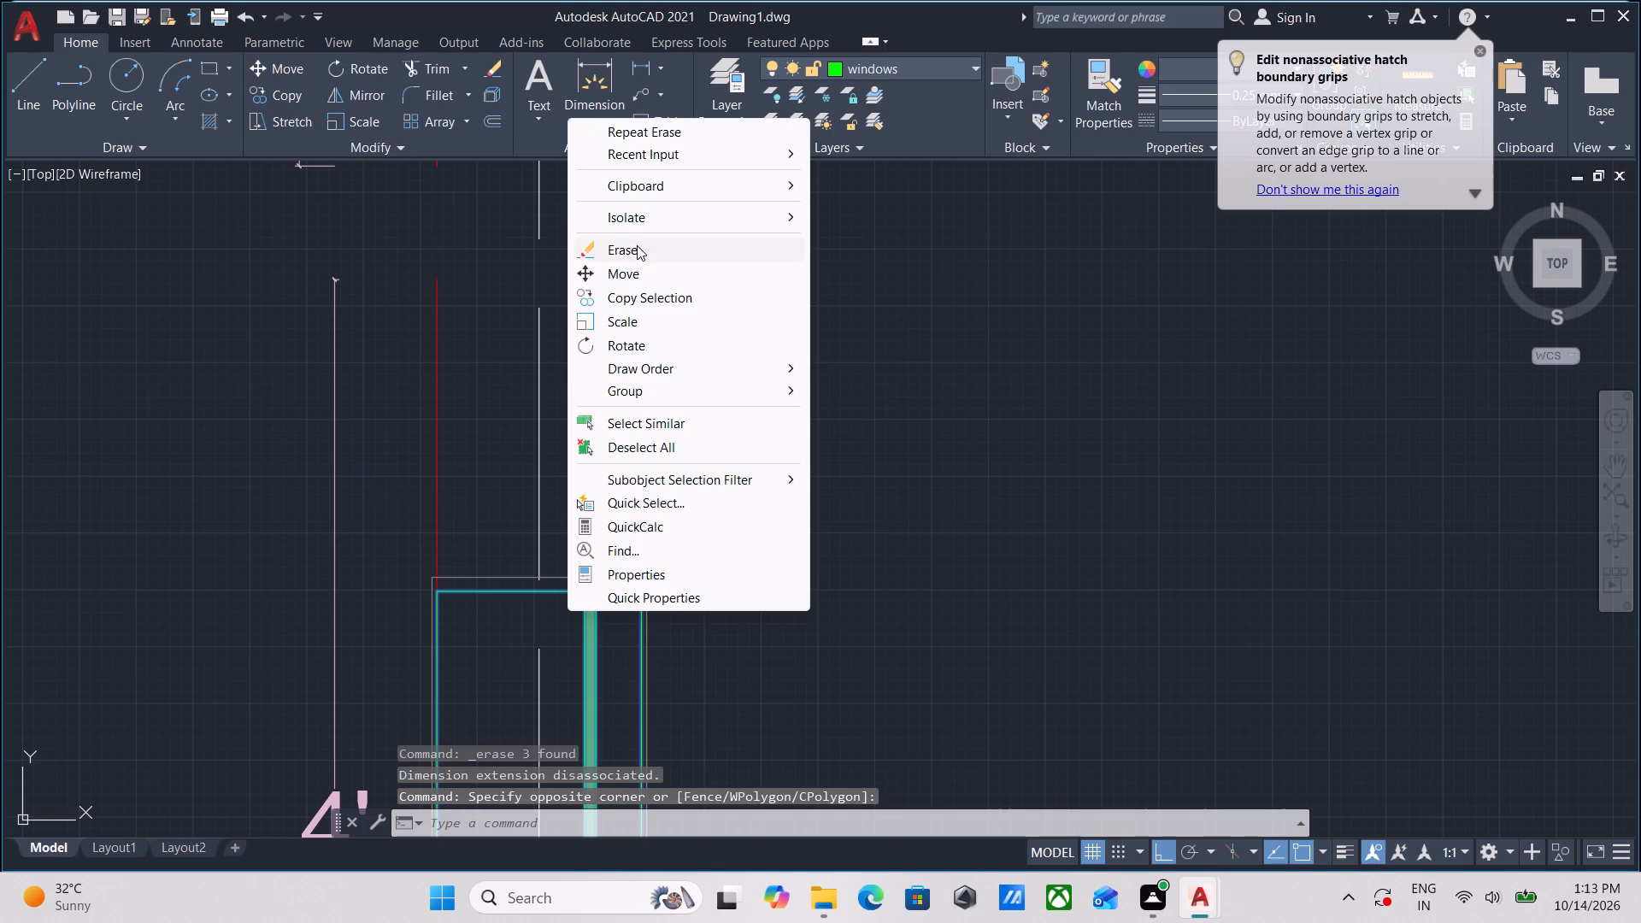
{"action": "left_click", "coordinate": [637, 248]}
Erase the 4' toilet dimension and the 10'-9" bedroom dimension along the east wall.
{"action": "scroll", "coordinate": [472, 415], "scroll_direction": "down", "scroll_amount": 1}
{"action": "middle_click_drag", "start_coordinate": [473, 421], "coordinate": [509, 554]}
{"action": "scroll", "coordinate": [453, 498], "scroll_direction": "down", "scroll_amount": 1}
{"action": "middle_click_drag", "start_coordinate": [454, 497], "coordinate": [517, 448]}
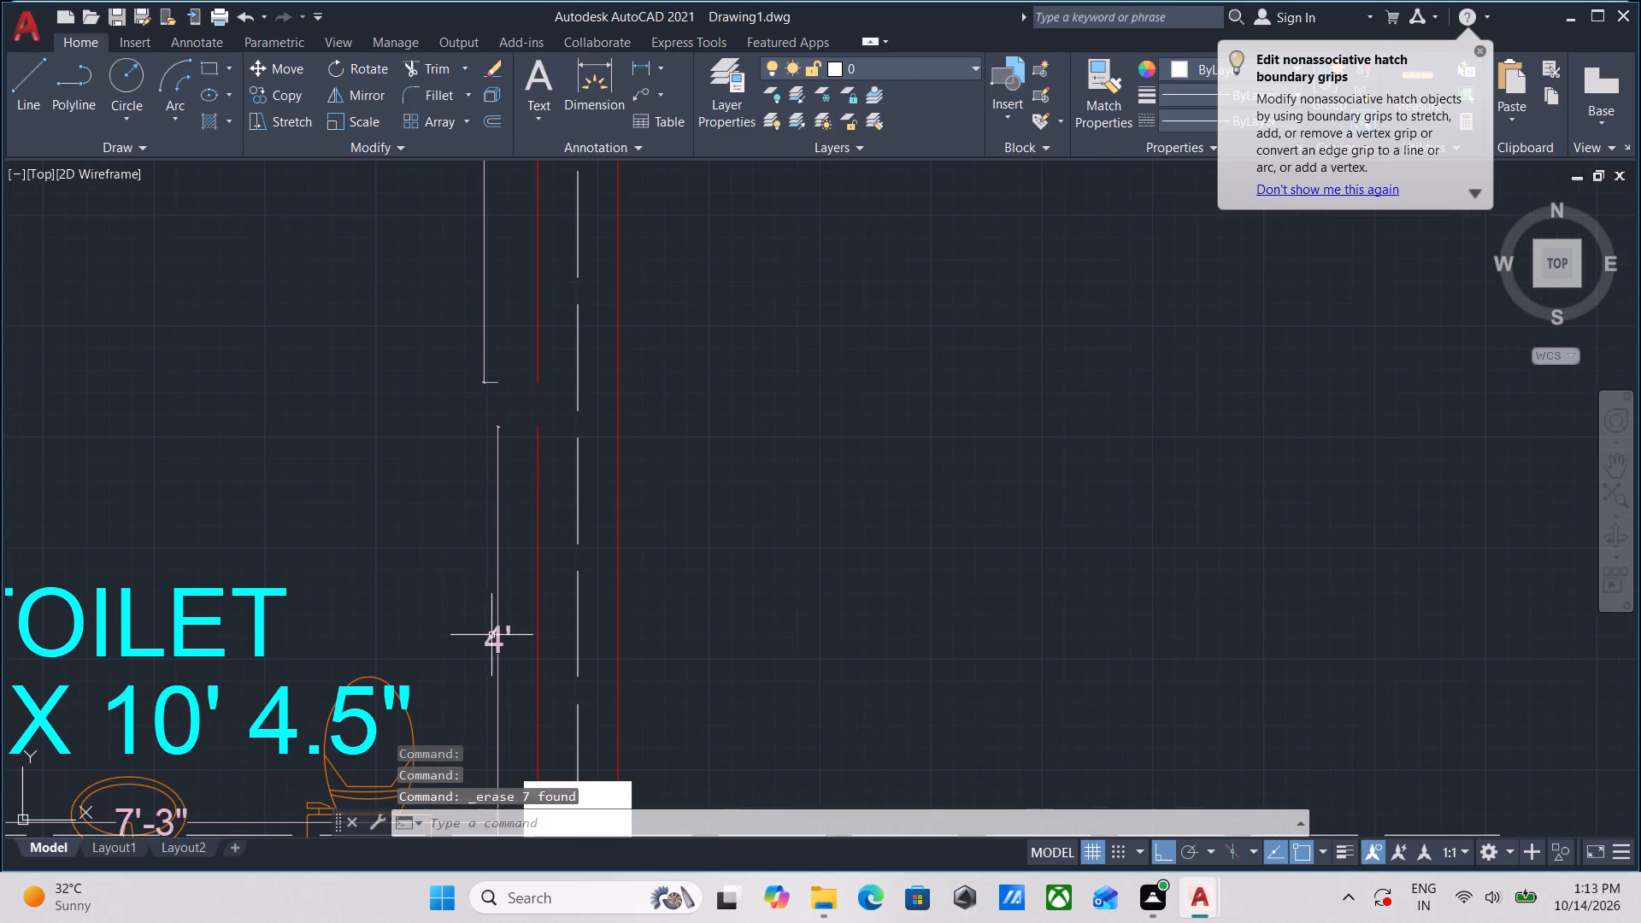
{"action": "left_click", "coordinate": [508, 664]}
{"action": "left_click", "coordinate": [435, 525]}
{"action": "scroll", "coordinate": [435, 525], "scroll_direction": "down", "scroll_amount": 2}
{"action": "middle_click_drag", "start_coordinate": [441, 552], "coordinate": [482, 753]}
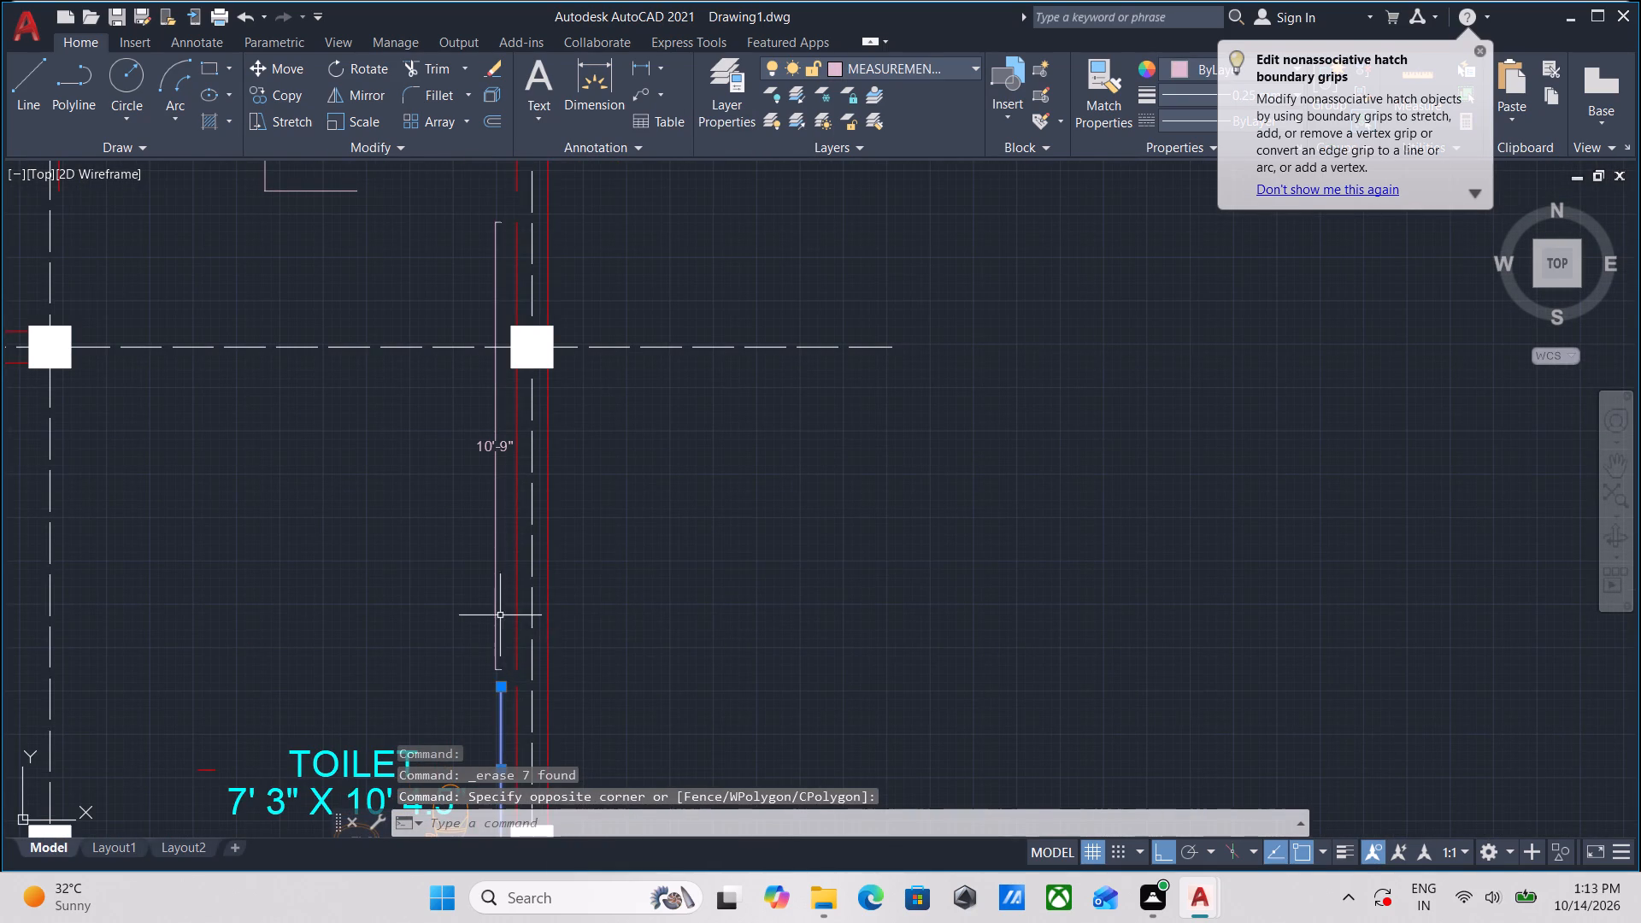
{"action": "left_click", "coordinate": [500, 614]}
{"action": "left_click", "coordinate": [462, 539]}
{"action": "right_click", "coordinate": [462, 539]}
{"action": "left_click", "coordinate": [486, 506]}
Erase the TOILET 7' 3" X 10' 4.5" label lines and the short leftover wall line beside them.
{"action": "scroll", "coordinate": [486, 538], "scroll_direction": "down", "scroll_amount": 1}
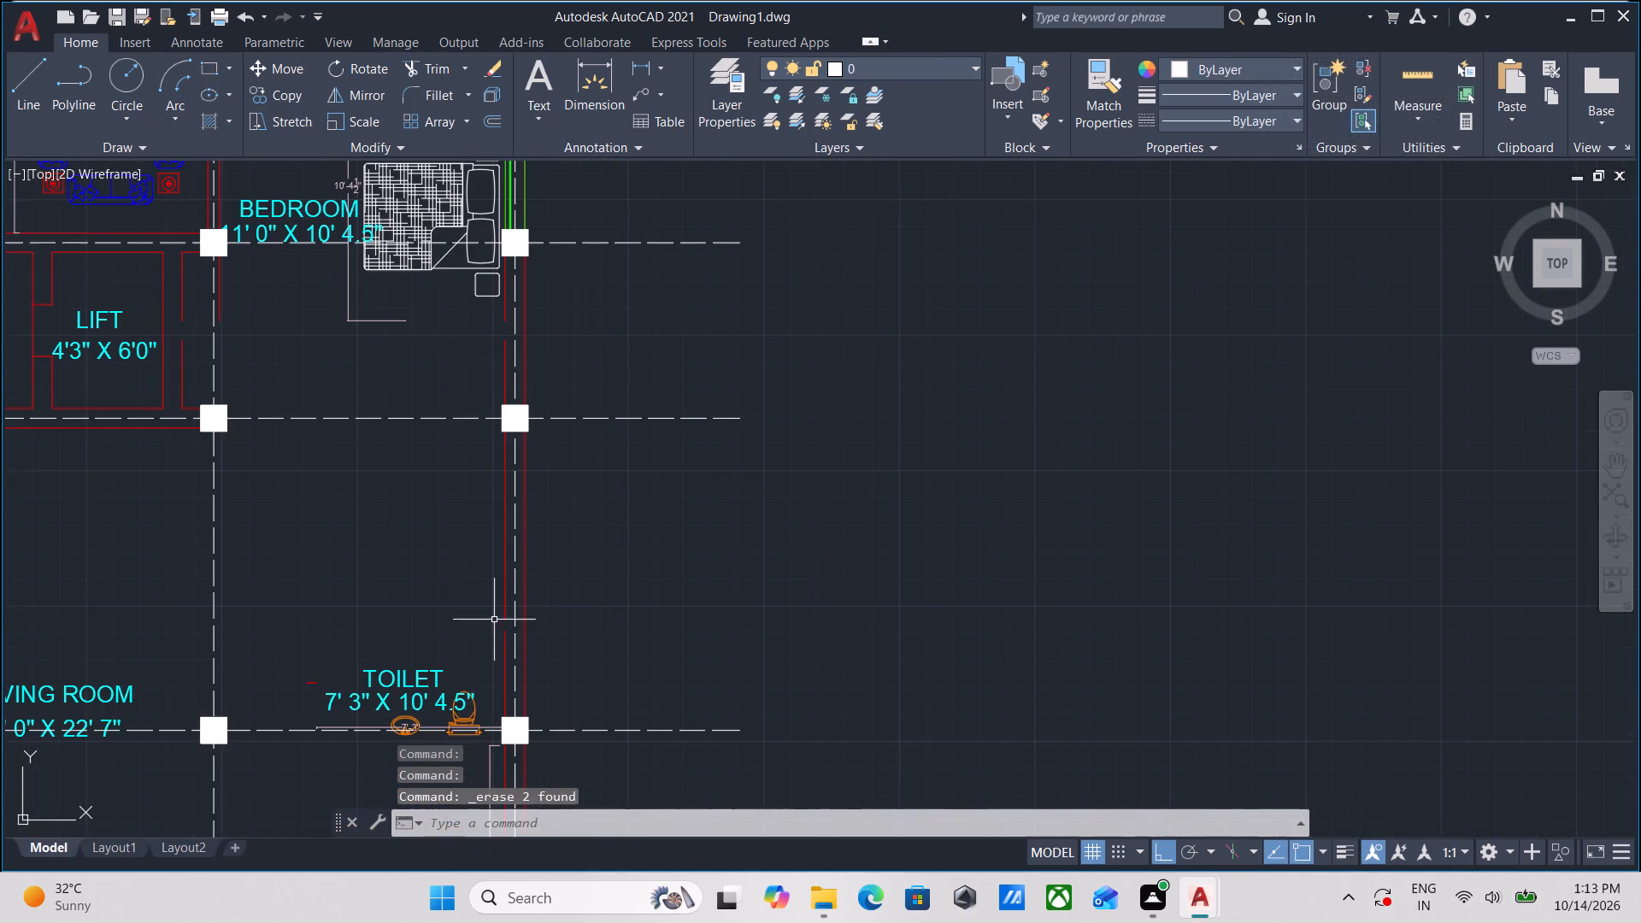
{"action": "middle_click_drag", "start_coordinate": [497, 650], "coordinate": [503, 508]}
{"action": "scroll", "coordinate": [494, 524], "scroll_direction": "up", "scroll_amount": 3}
{"action": "middle_click_drag", "start_coordinate": [313, 634], "coordinate": [338, 607]}
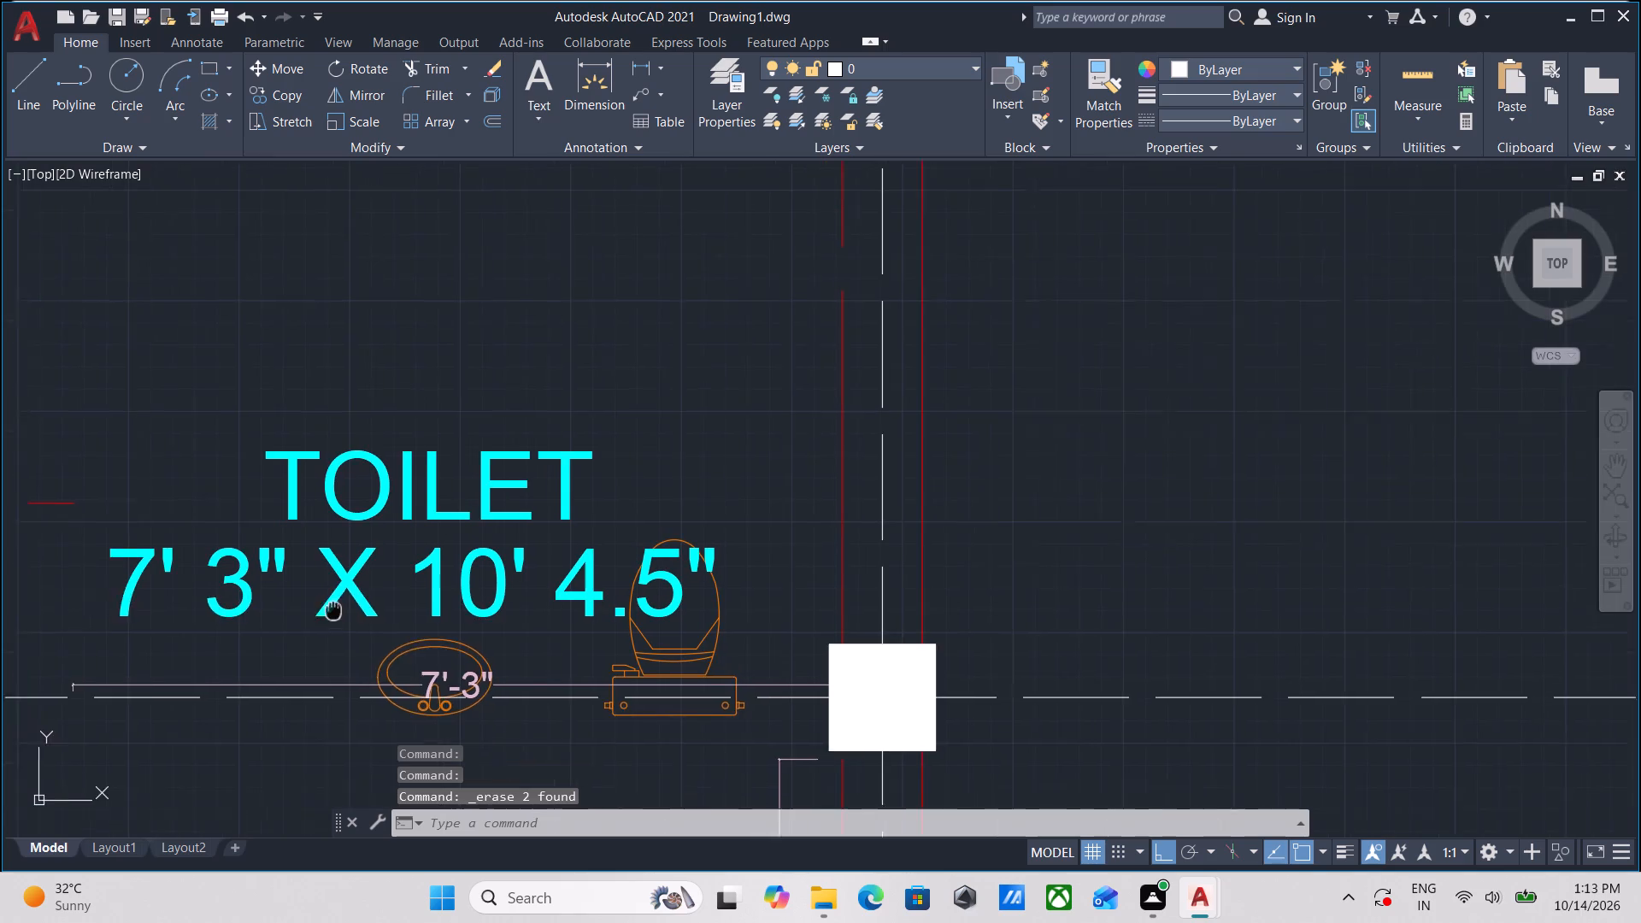
{"action": "middle_click_drag", "start_coordinate": [338, 607], "coordinate": [407, 563]}
{"action": "left_click", "coordinate": [380, 585]}
{"action": "left_click", "coordinate": [80, 360]}
{"action": "right_click", "coordinate": [80, 360]}
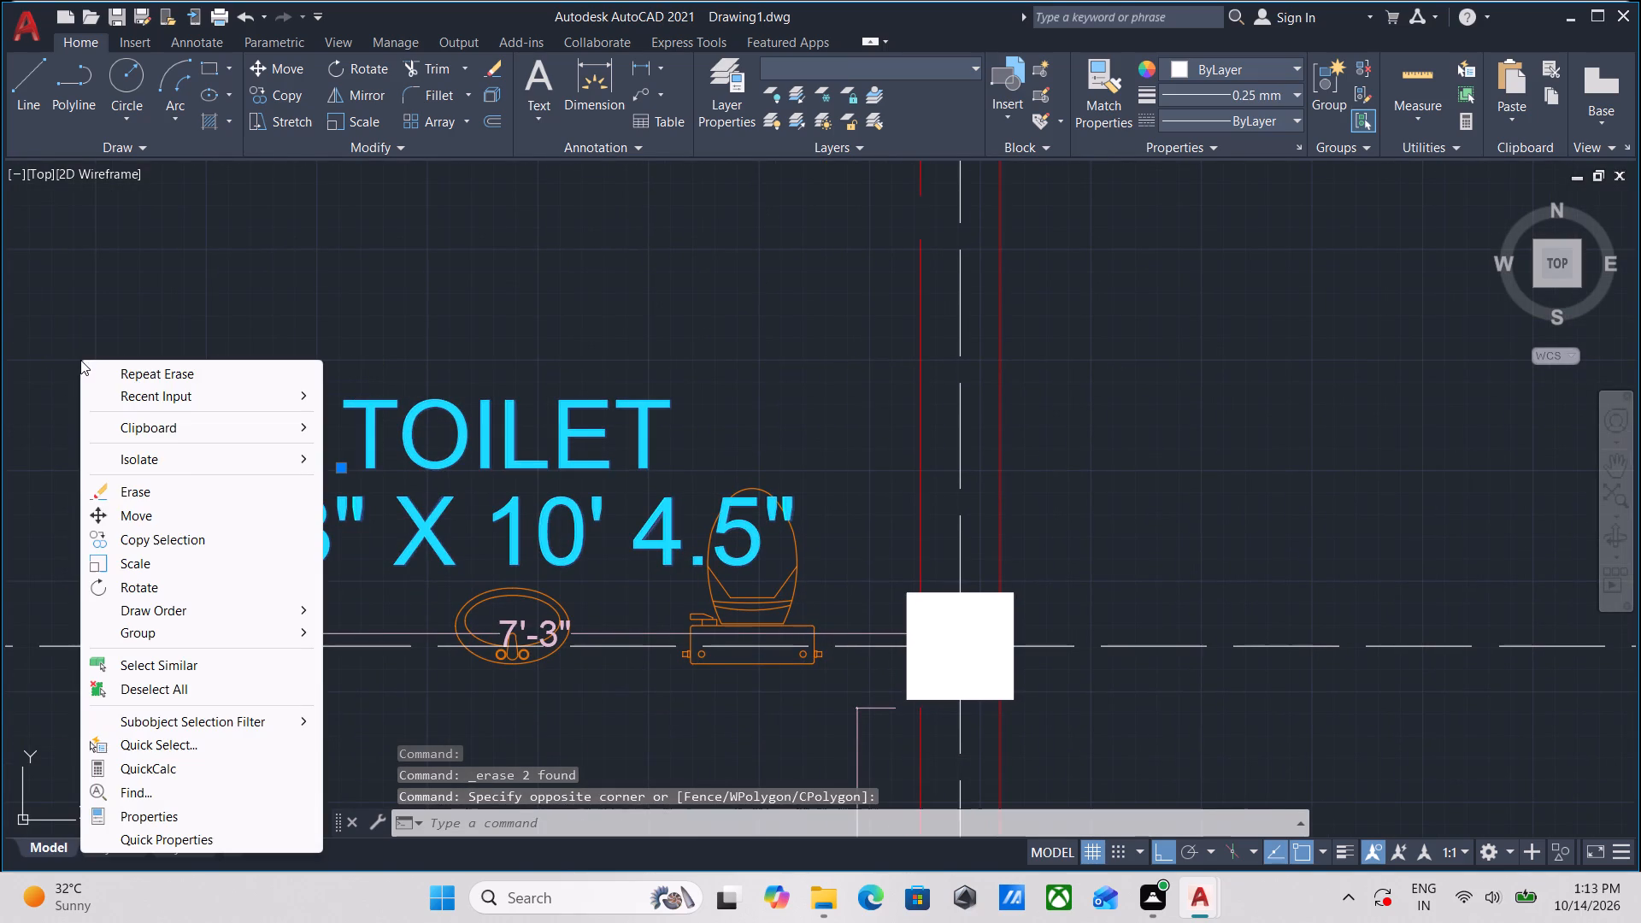
{"action": "left_click", "coordinate": [174, 489]}
Erase the WC and washbasin left in the former 7' 3" X 10' 4.5" toilet.
{"action": "scroll", "coordinate": [198, 485], "scroll_direction": "down", "scroll_amount": 2}
{"action": "middle_click_drag", "start_coordinate": [209, 487], "coordinate": [247, 432]}
{"action": "scroll", "coordinate": [387, 428], "scroll_direction": "up", "scroll_amount": 2}
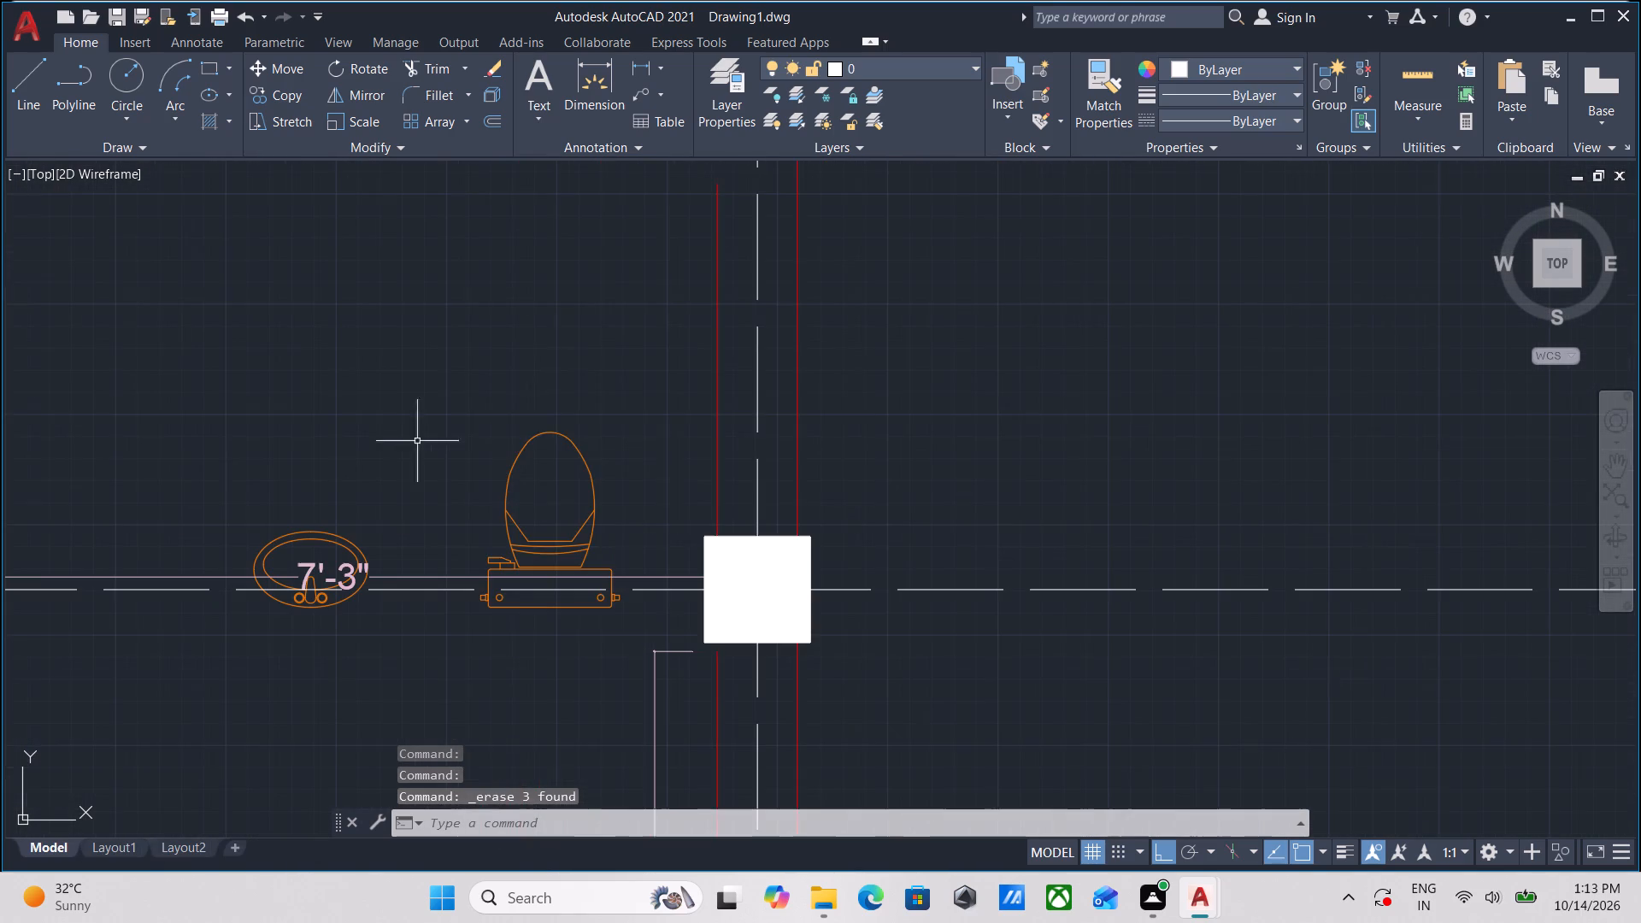
{"action": "left_click", "coordinate": [574, 382]}
{"action": "left_click", "coordinate": [434, 503]}
{"action": "left_click", "coordinate": [373, 510]}
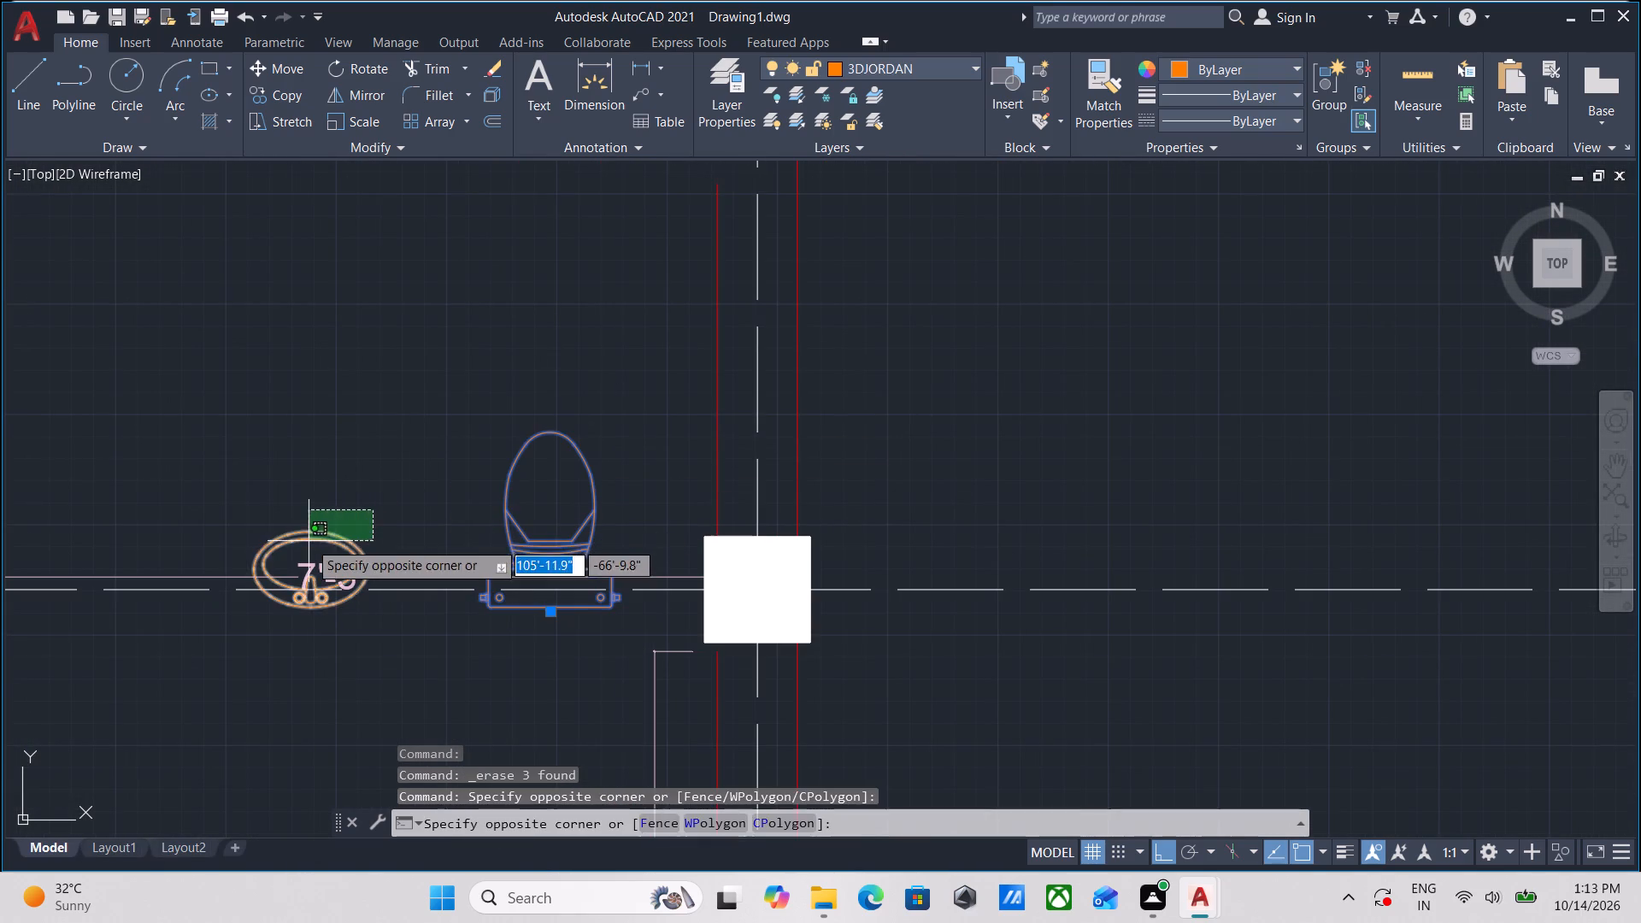
{"action": "left_click", "coordinate": [309, 541]}
{"action": "right_click", "coordinate": [292, 397]}
{"action": "left_click", "coordinate": [329, 512]}
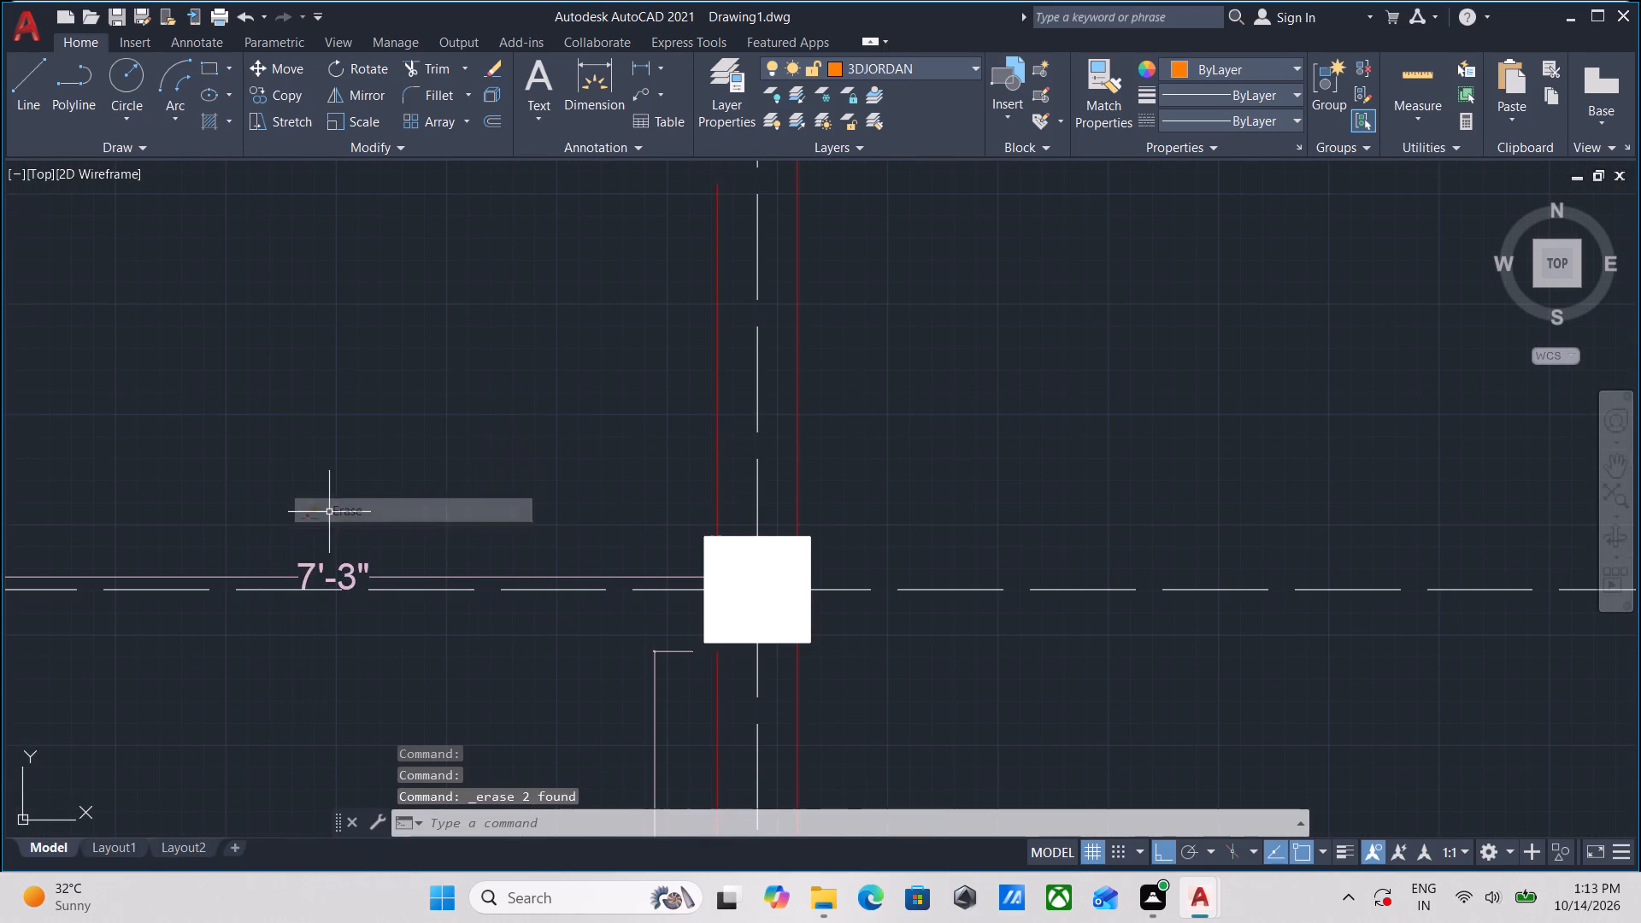
Erase the 7'-3" dimension along the grid line west of the east wall column.
{"action": "scroll", "coordinate": [336, 505], "scroll_direction": "down", "scroll_amount": 1}
{"action": "scroll", "coordinate": [326, 586], "scroll_direction": "up", "scroll_amount": 3}
{"action": "scroll", "coordinate": [388, 423], "scroll_direction": "up", "scroll_amount": 1}
{"action": "left_click", "coordinate": [489, 324]}
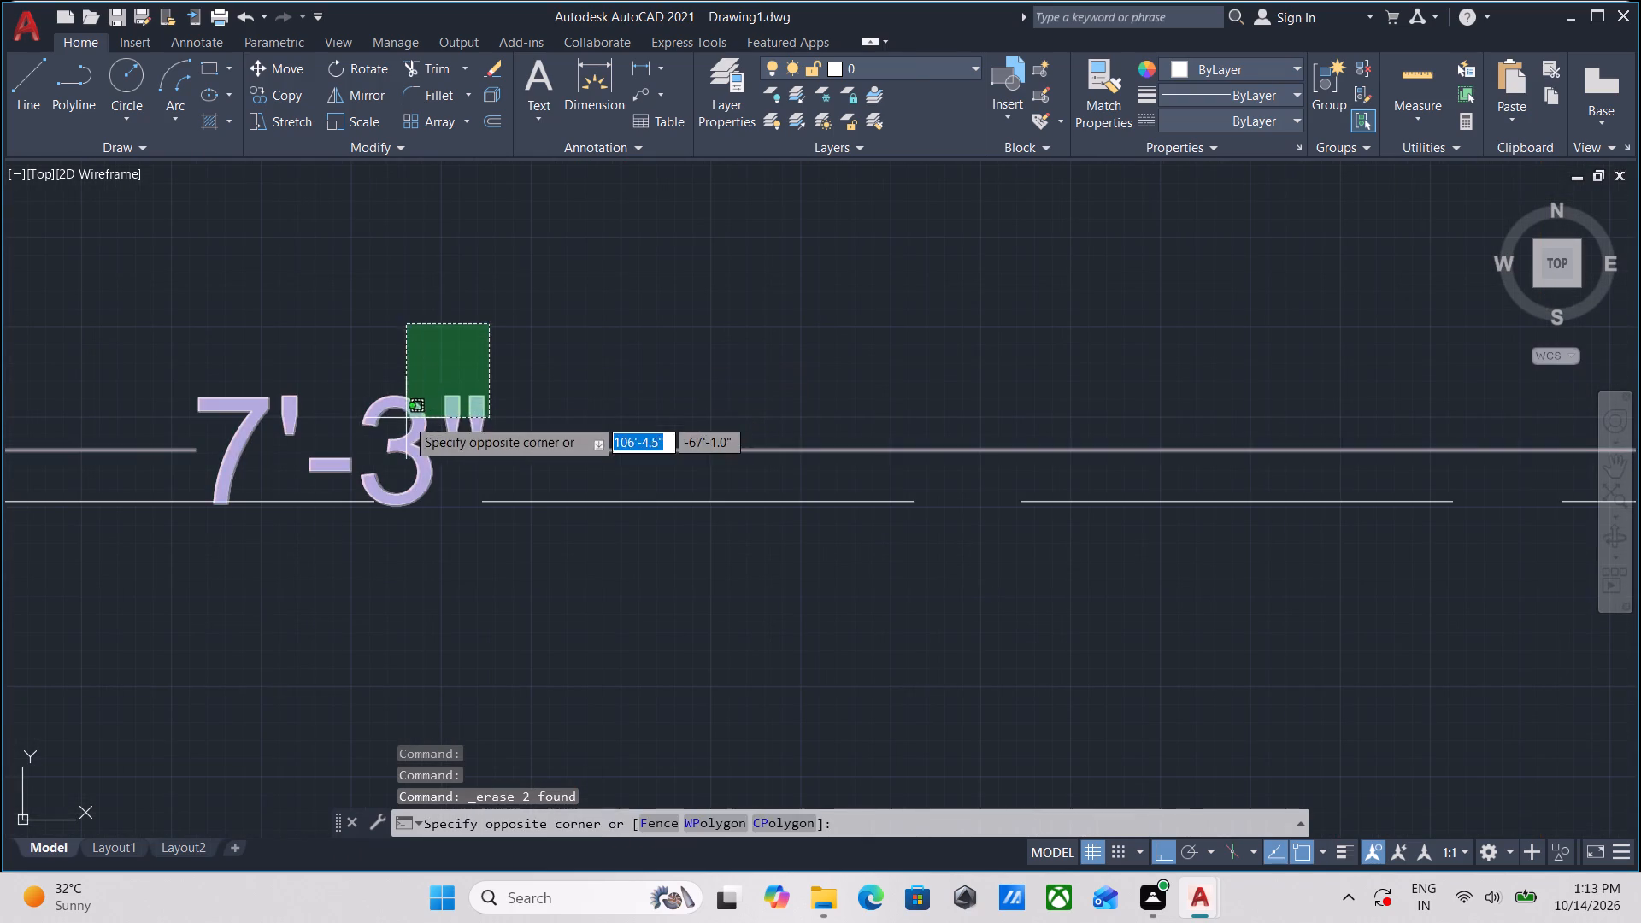
{"action": "left_click", "coordinate": [406, 418]}
{"action": "right_click", "coordinate": [406, 418]}
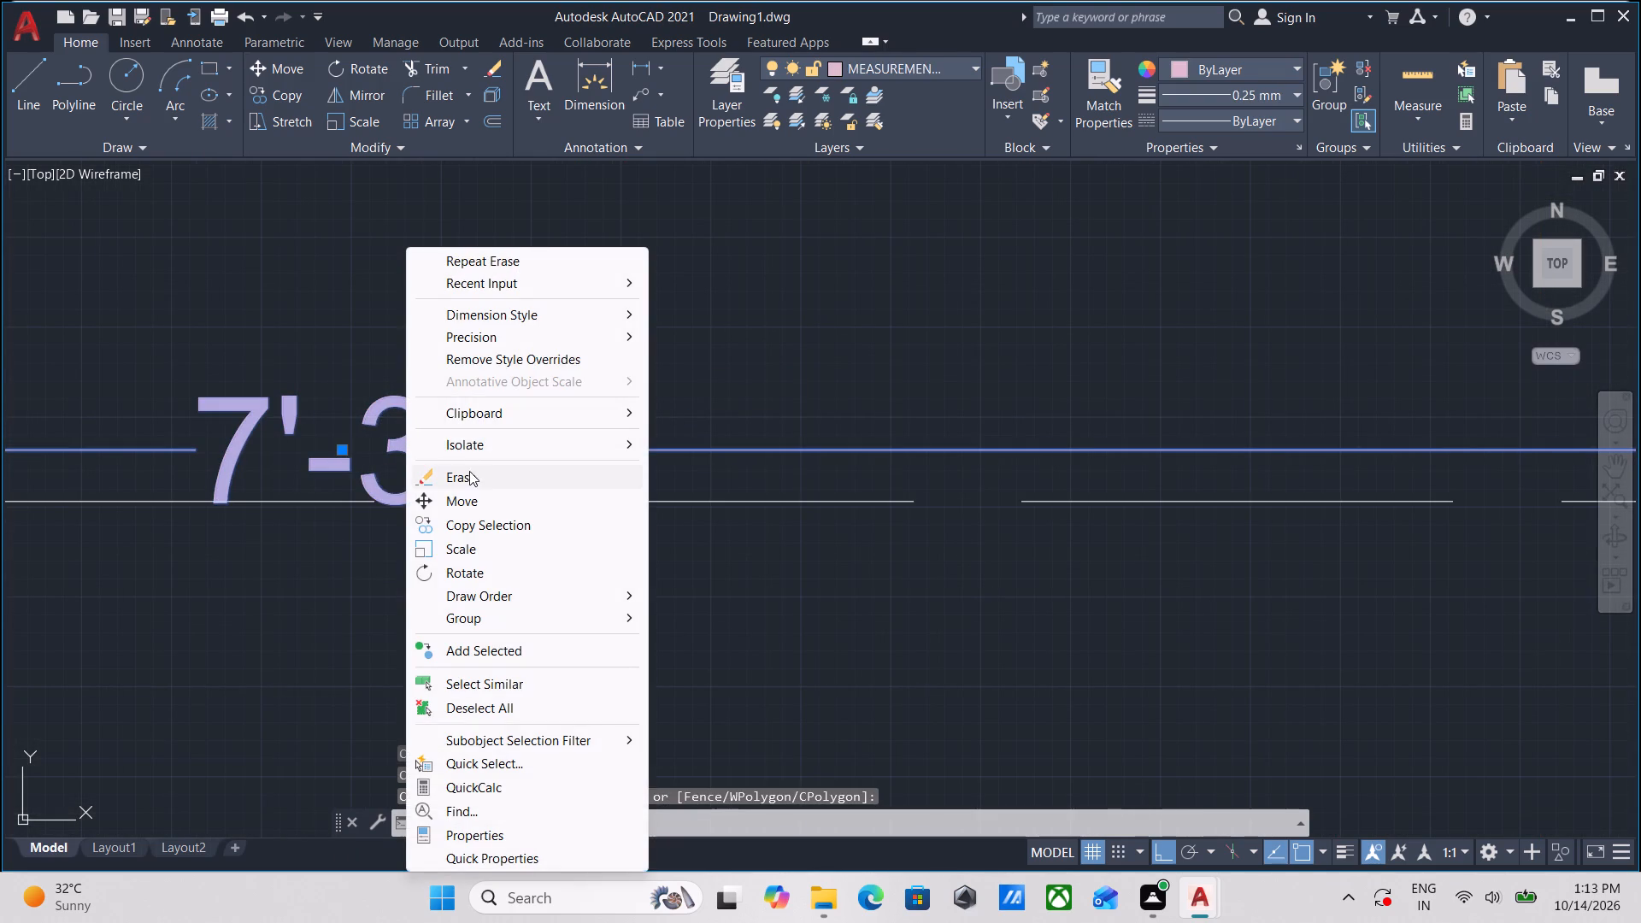
{"action": "left_click", "coordinate": [471, 479]}
Erase the yellow double door in the south wall between the two middle columns.
{"action": "scroll", "coordinate": [479, 459], "scroll_direction": "down", "scroll_amount": 7}
{"action": "scroll", "coordinate": [583, 369], "scroll_direction": "down", "scroll_amount": 3}
{"action": "middle_click_drag", "start_coordinate": [583, 369], "coordinate": [604, 480]}
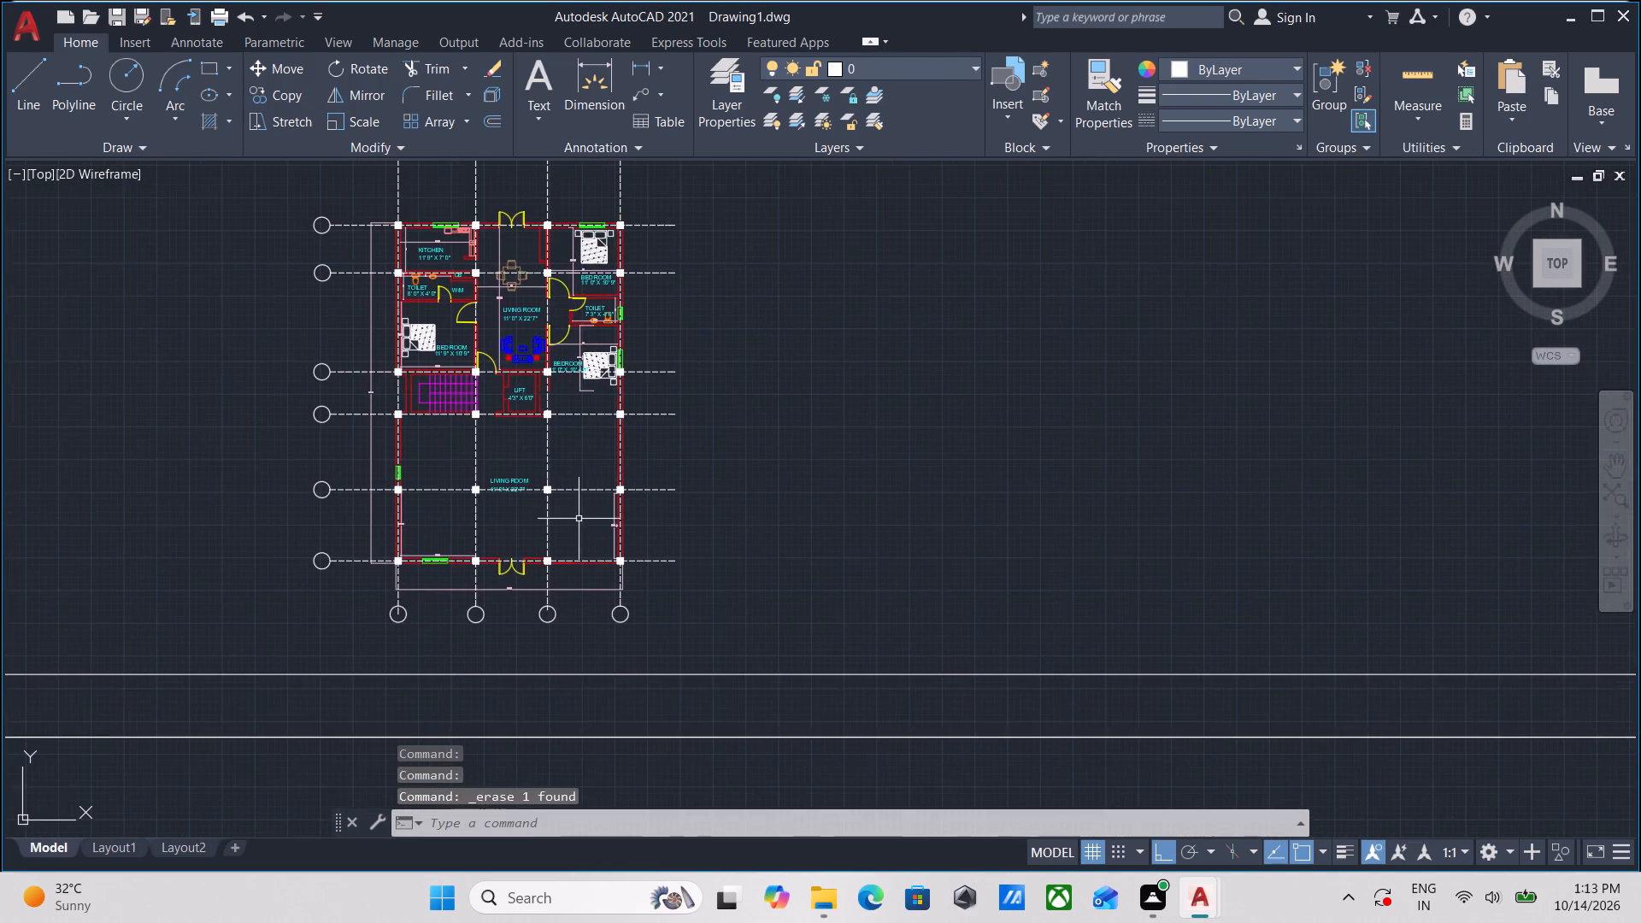
{"action": "scroll", "coordinate": [531, 559], "scroll_direction": "up", "scroll_amount": 3}
{"action": "scroll", "coordinate": [607, 477], "scroll_direction": "down", "scroll_amount": 1}
{"action": "middle_click_drag", "start_coordinate": [607, 477], "coordinate": [578, 514]}
{"action": "scroll", "coordinate": [612, 503], "scroll_direction": "up", "scroll_amount": 2}
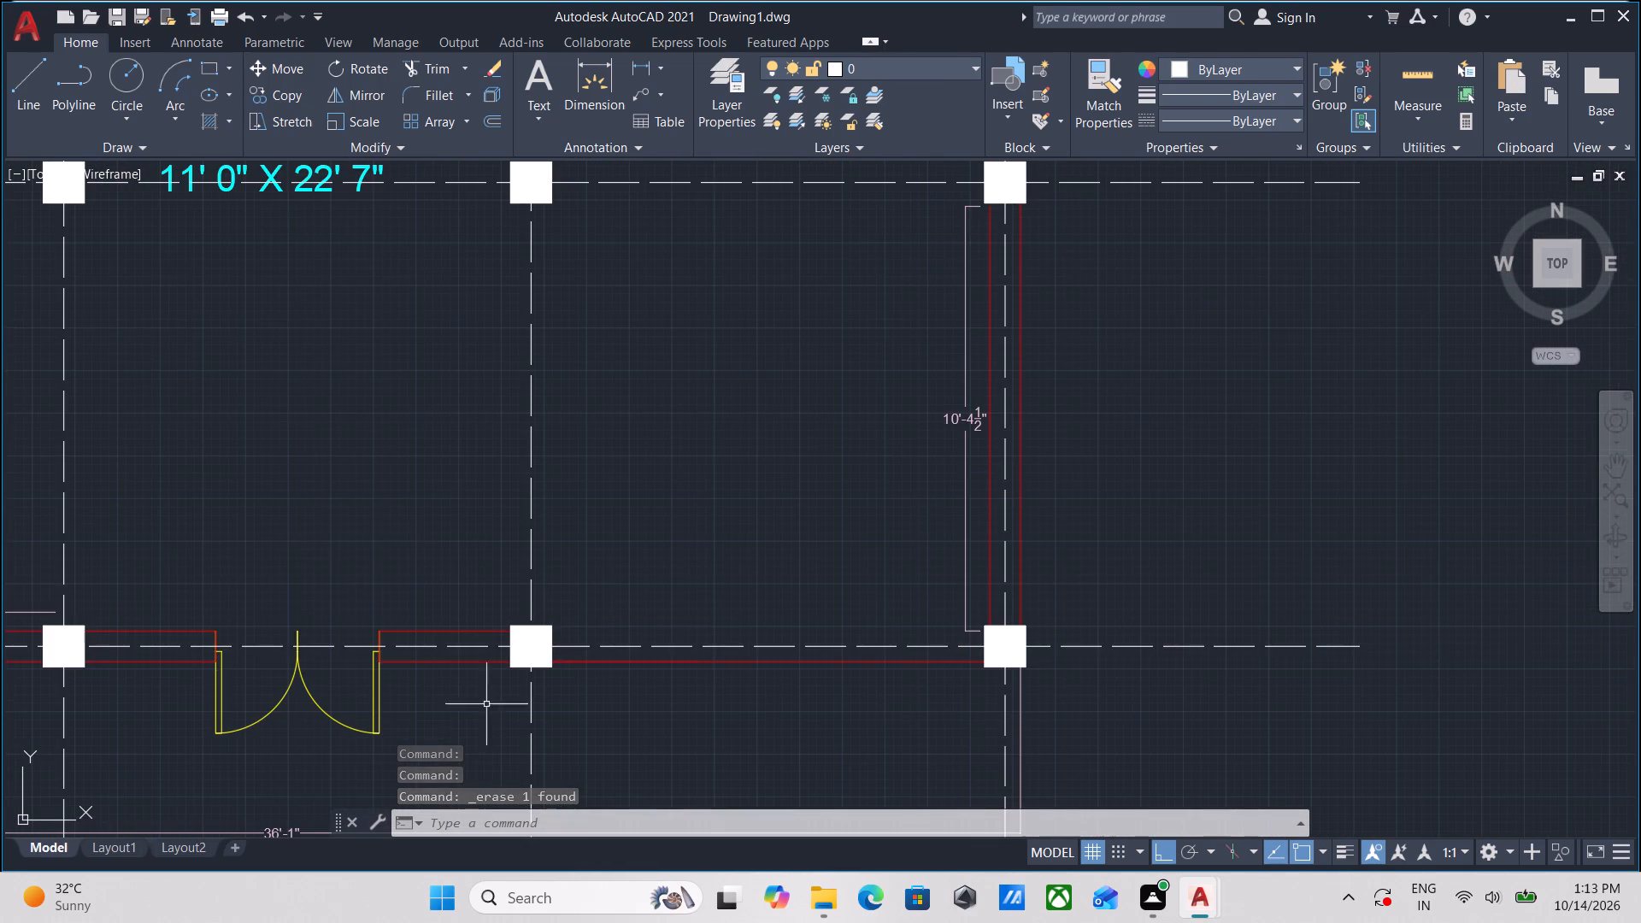
{"action": "middle_click_drag", "start_coordinate": [391, 756], "coordinate": [495, 540]}
{"action": "left_click", "coordinate": [499, 534]}
{"action": "left_click", "coordinate": [400, 494]}
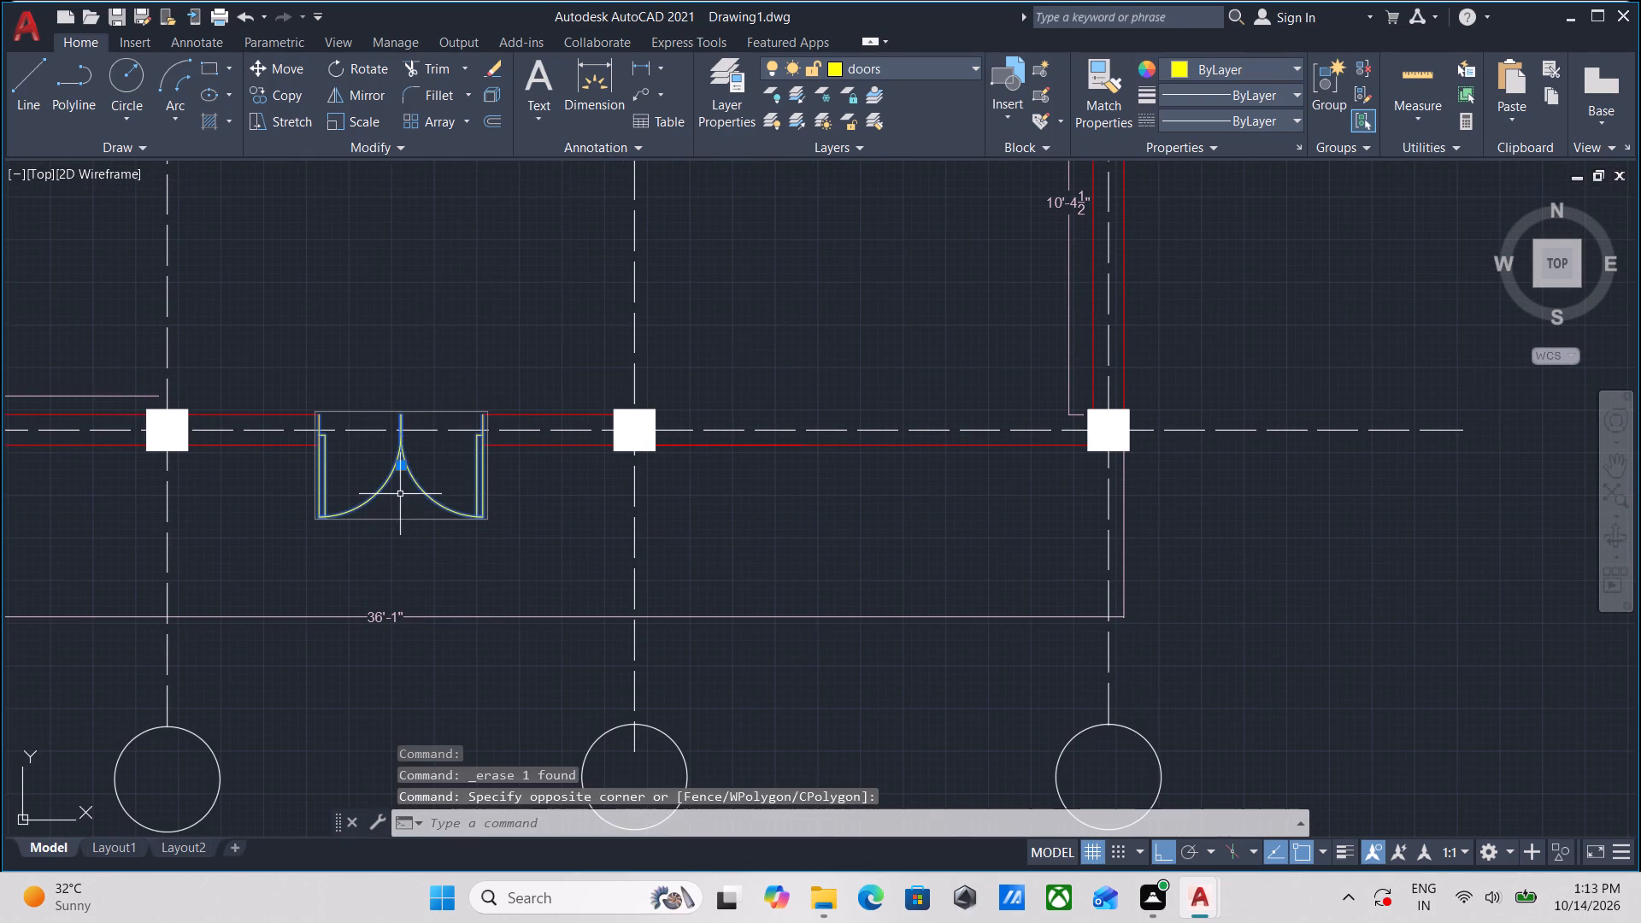
{"action": "right_click", "coordinate": [400, 494]}
{"action": "left_click", "coordinate": [476, 129]}
Erase the green window in the south wall beside the 11'-9" dimension.
{"action": "scroll", "coordinate": [440, 279], "scroll_direction": "down", "scroll_amount": 3}
{"action": "middle_click_drag", "start_coordinate": [425, 308], "coordinate": [526, 314]}
{"action": "scroll", "coordinate": [372, 398], "scroll_direction": "up", "scroll_amount": 1}
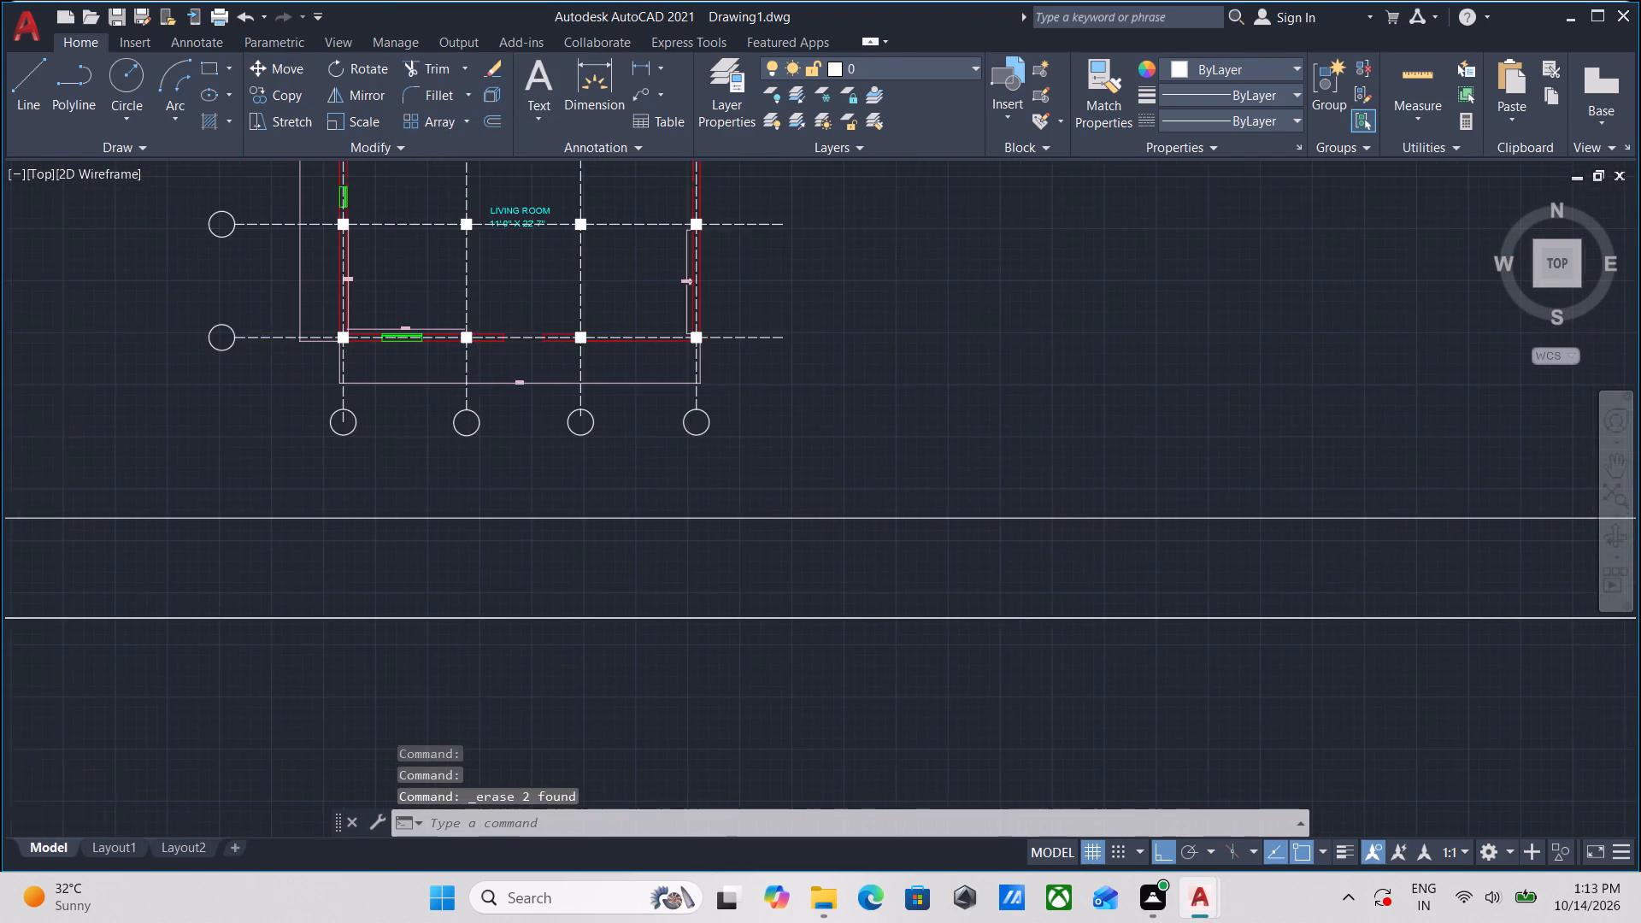
{"action": "scroll", "coordinate": [372, 397], "scroll_direction": "up", "scroll_amount": 2}
{"action": "middle_click_drag", "start_coordinate": [426, 299], "coordinate": [448, 530]}
{"action": "scroll", "coordinate": [536, 484], "scroll_direction": "up", "scroll_amount": 3}
{"action": "middle_click_drag", "start_coordinate": [623, 369], "coordinate": [514, 620]}
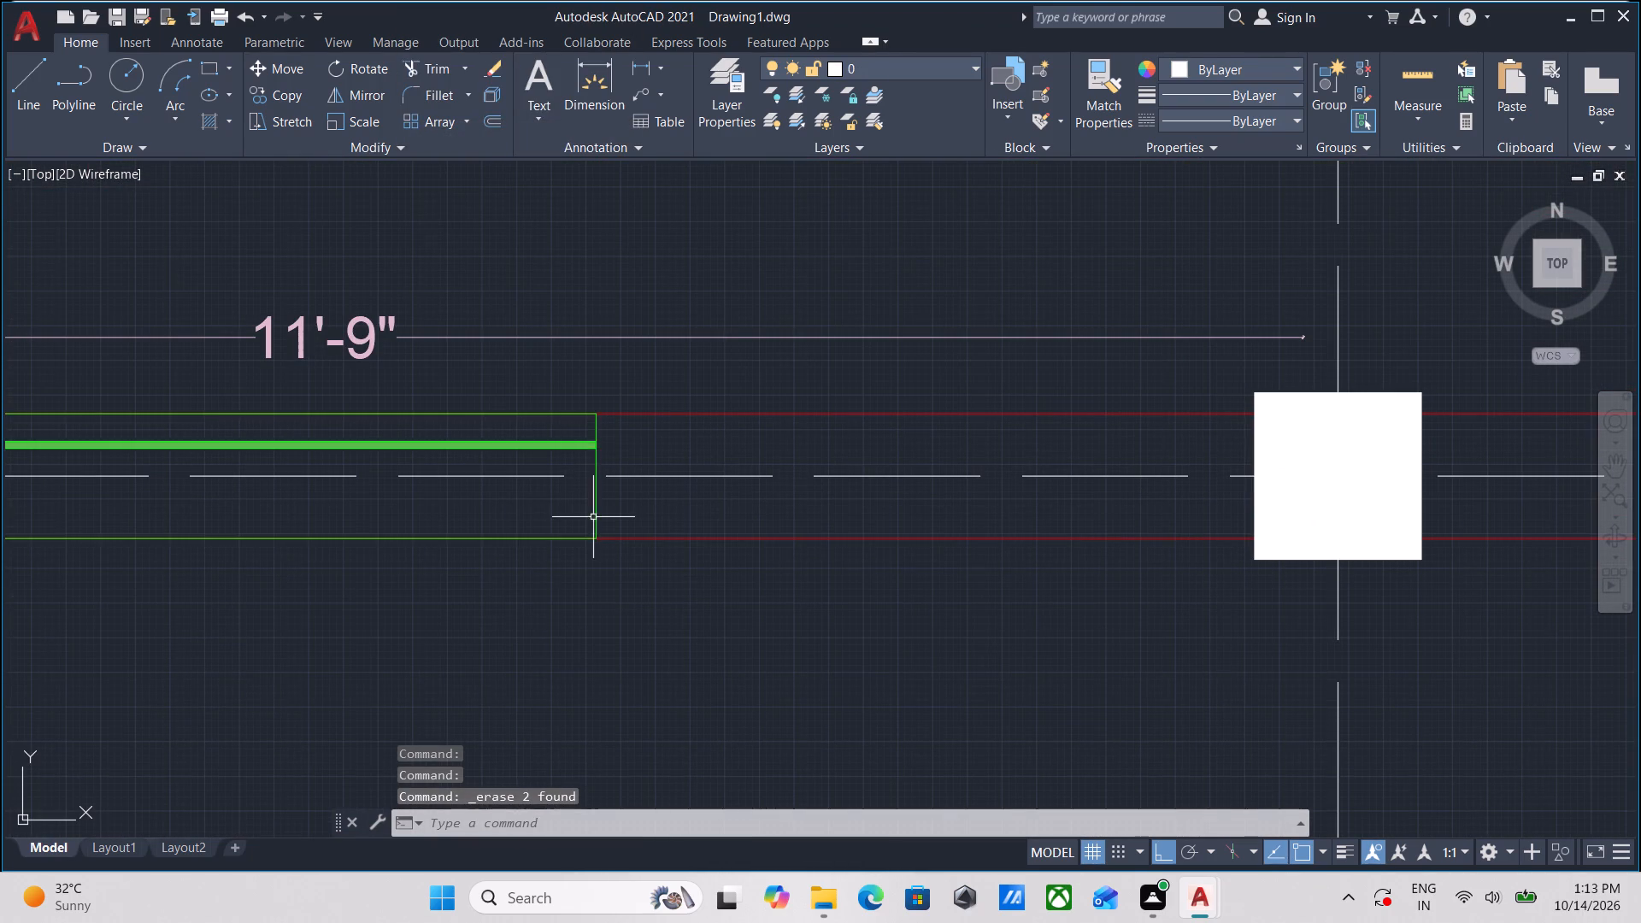
{"action": "left_click", "coordinate": [612, 513]}
{"action": "left_click", "coordinate": [577, 510]}
{"action": "right_click", "coordinate": [577, 510]}
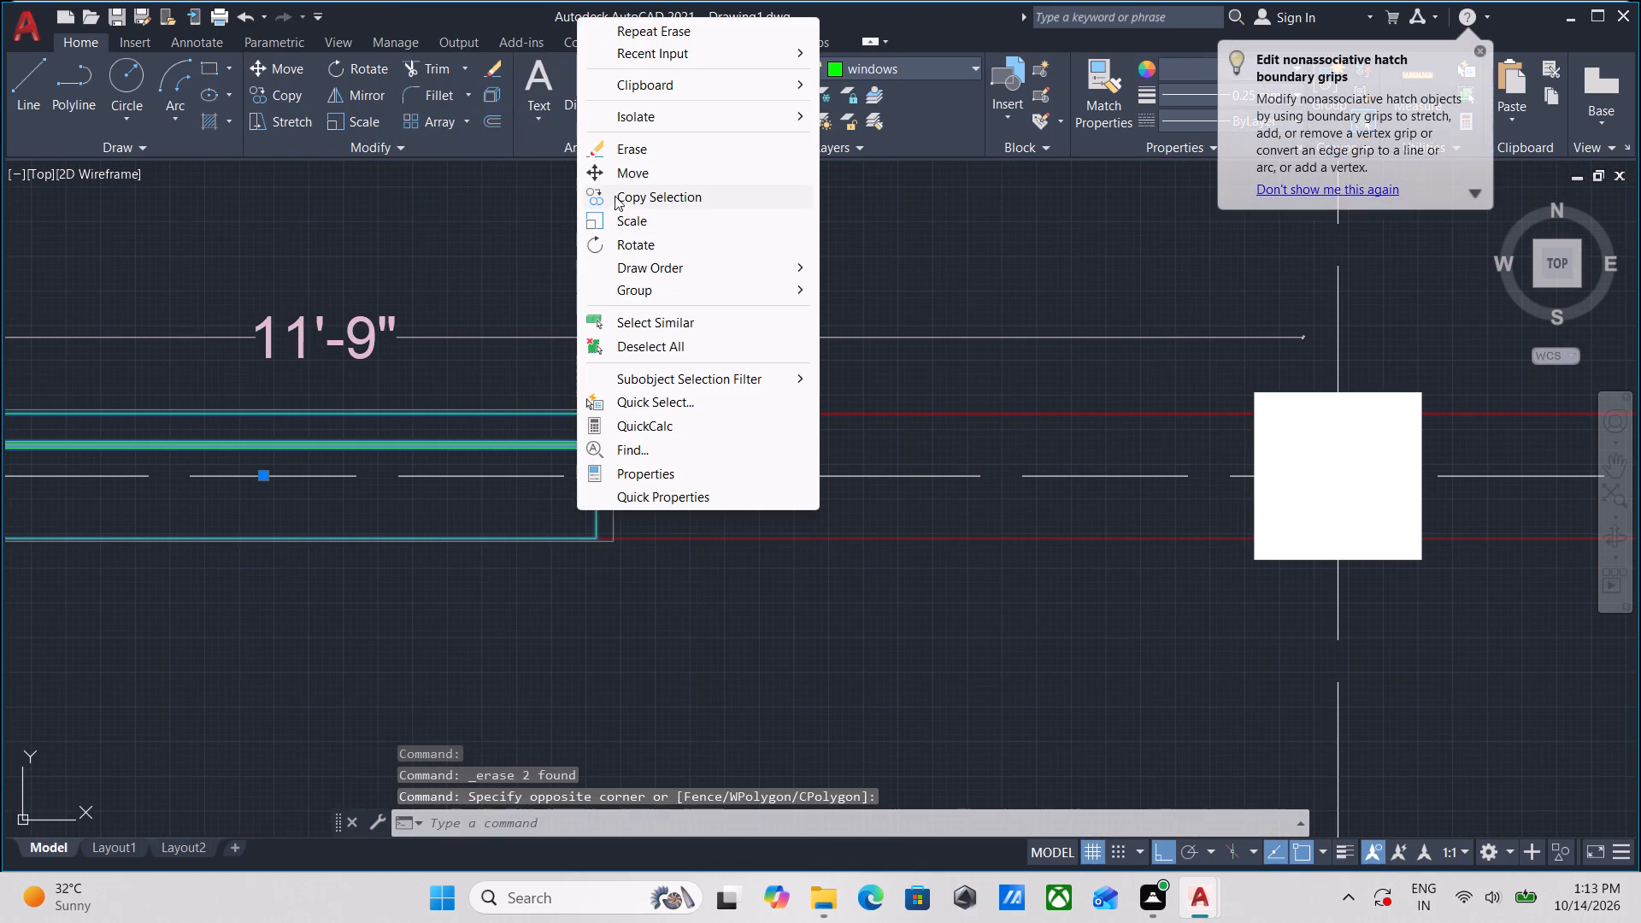
{"action": "left_click", "coordinate": [623, 144]}
Erase the LIVING ROOM 11' 0" X 22' 7" label lines in the southern hall.
{"action": "scroll", "coordinate": [579, 324], "scroll_direction": "down", "scroll_amount": 4}
{"action": "middle_click_drag", "start_coordinate": [579, 315], "coordinate": [325, 682]}
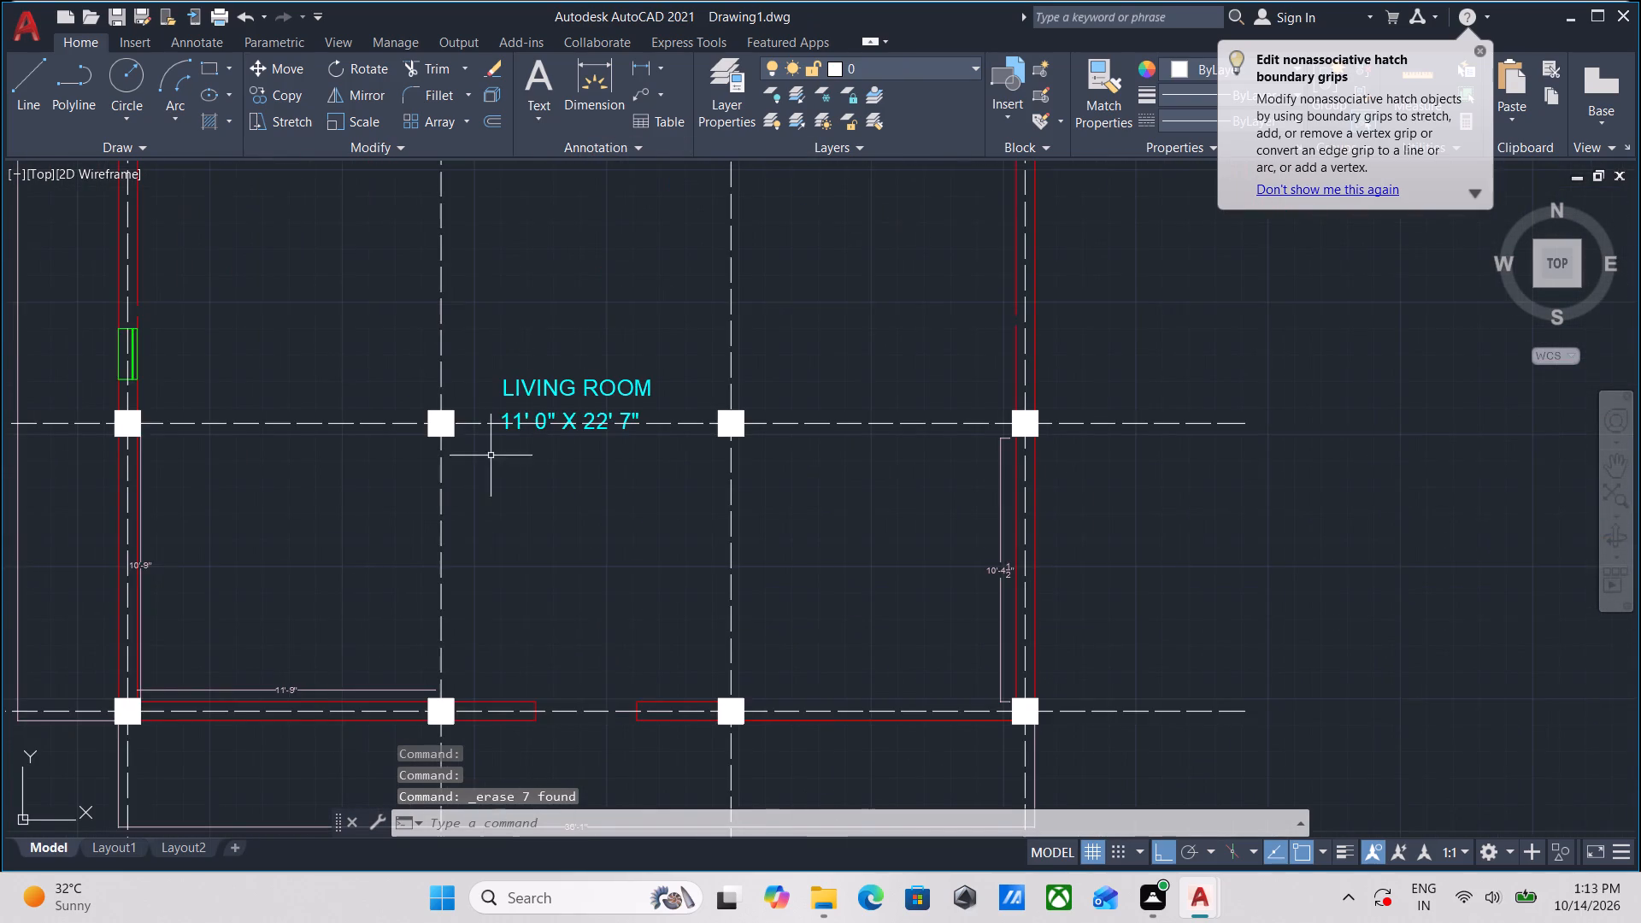
{"action": "middle_click_drag", "start_coordinate": [491, 456], "coordinate": [438, 561]}
{"action": "scroll", "coordinate": [568, 458], "scroll_direction": "up", "scroll_amount": 2}
{"action": "left_click_drag", "start_coordinate": [578, 430], "coordinate": [517, 506]}
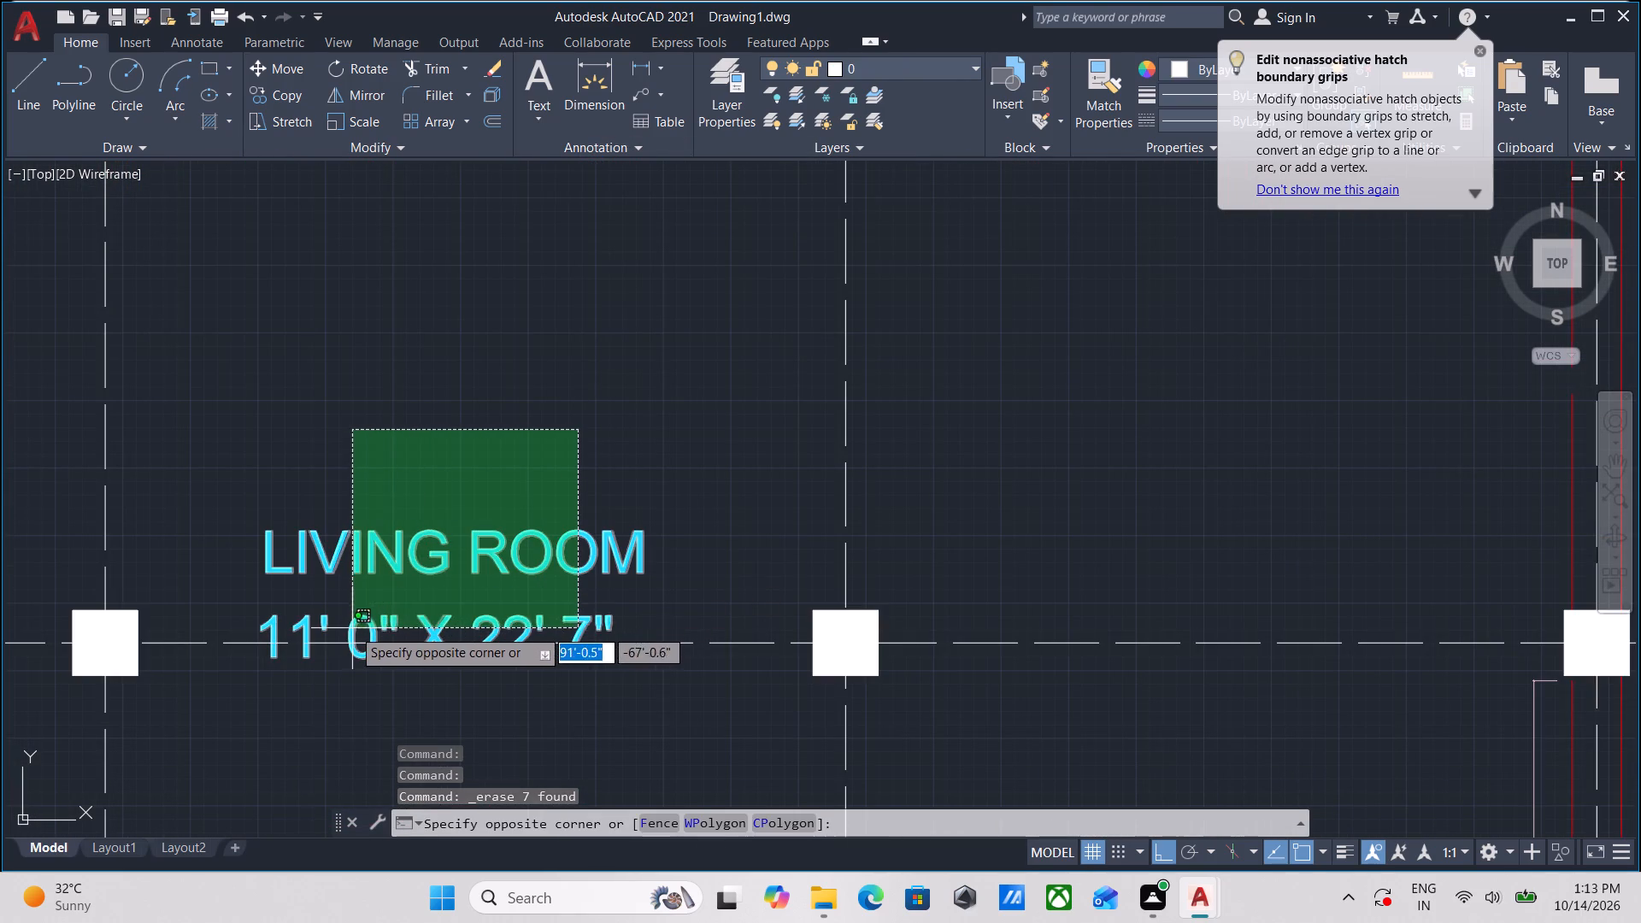
{"action": "left_click", "coordinate": [352, 628]}
{"action": "right_click", "coordinate": [332, 401]}
{"action": "left_click", "coordinate": [375, 513]}
Erase the bed and the vertical 10'-4 1/2" dimension in the 11' 0" X 10' 4.5" bedroom.
{"action": "scroll", "coordinate": [397, 465], "scroll_direction": "down", "scroll_amount": 3}
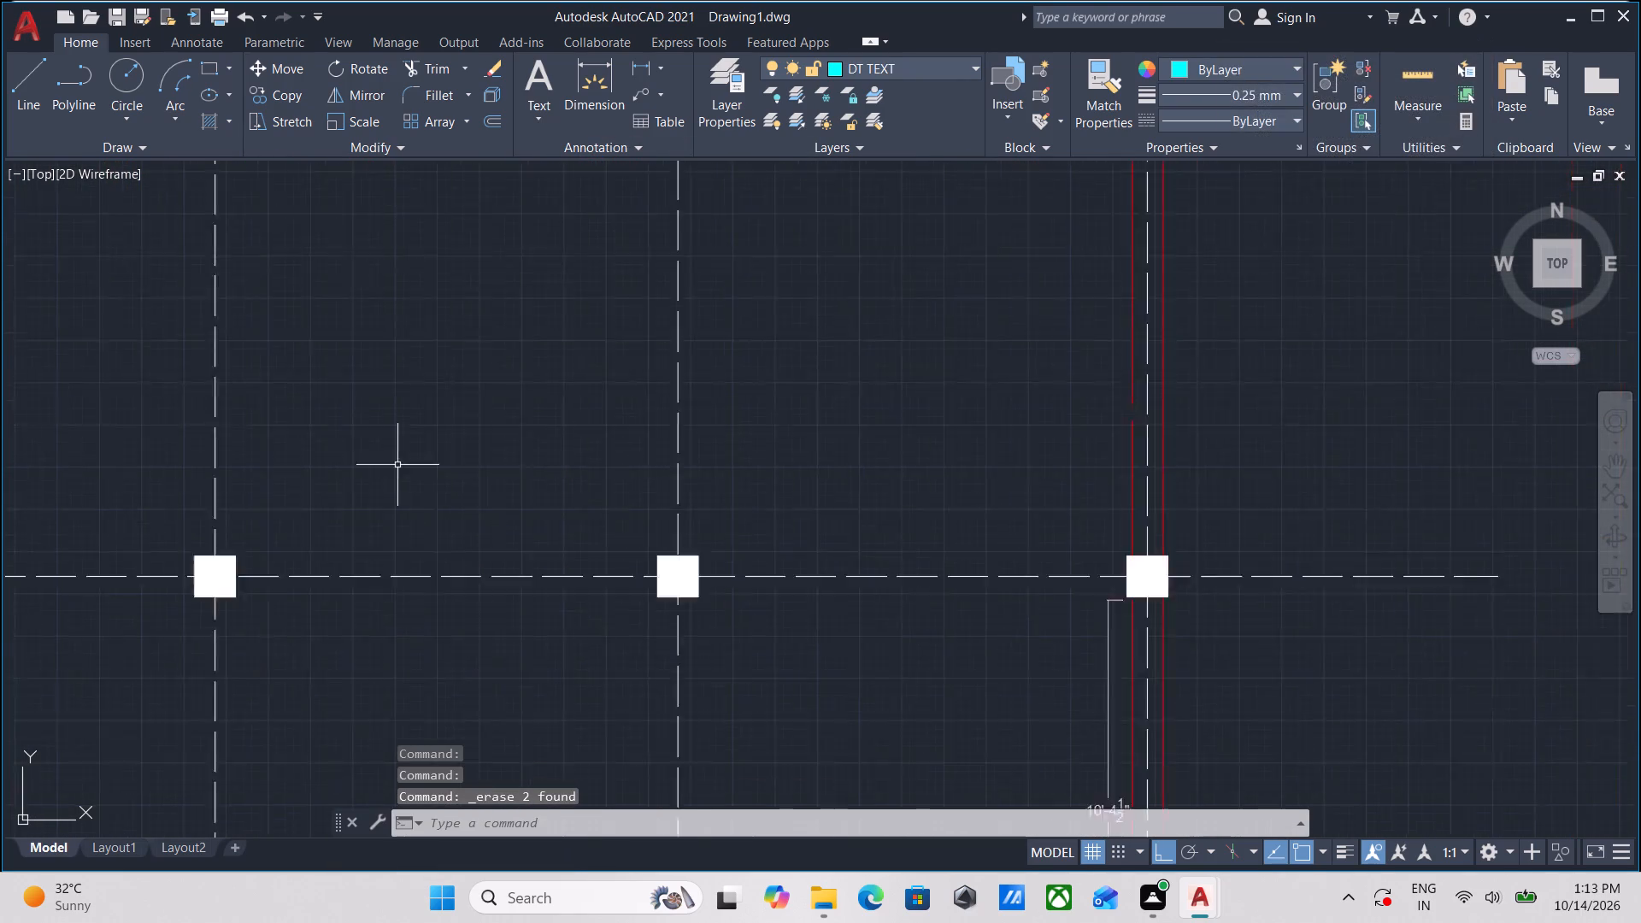
{"action": "middle_click_drag", "start_coordinate": [397, 465], "coordinate": [182, 646]}
{"action": "middle_click_drag", "start_coordinate": [415, 491], "coordinate": [426, 596]}
{"action": "middle_click_drag", "start_coordinate": [250, 545], "coordinate": [397, 617]}
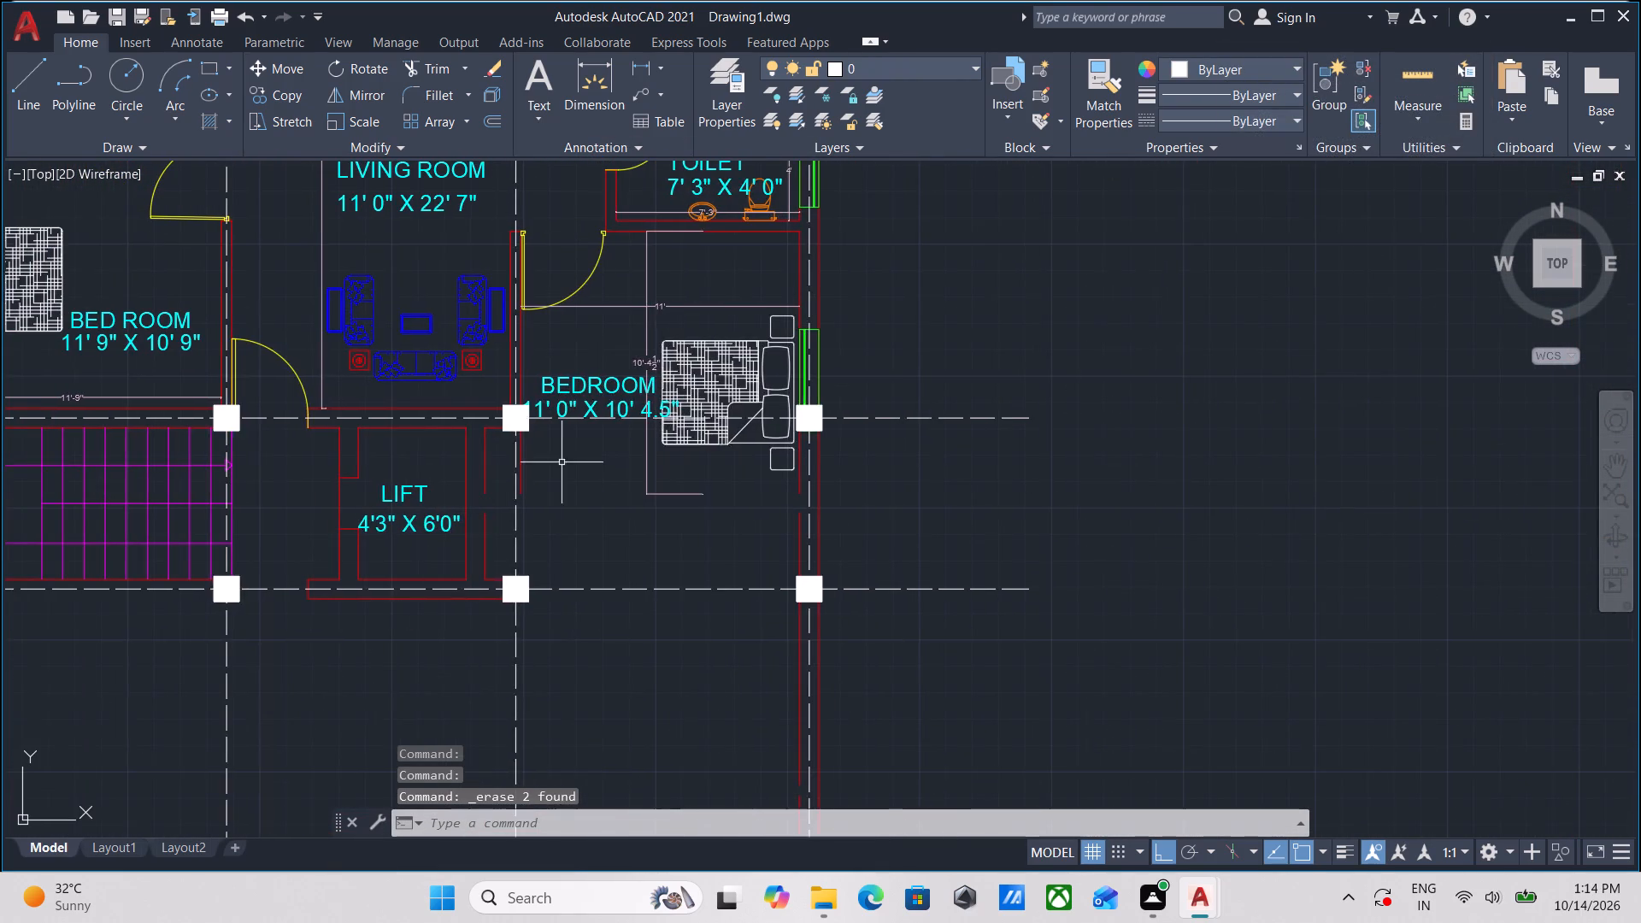
{"action": "middle_click_drag", "start_coordinate": [562, 461], "coordinate": [481, 602]}
{"action": "scroll", "coordinate": [646, 632], "scroll_direction": "up", "scroll_amount": 1}
{"action": "left_click", "coordinate": [646, 632]}
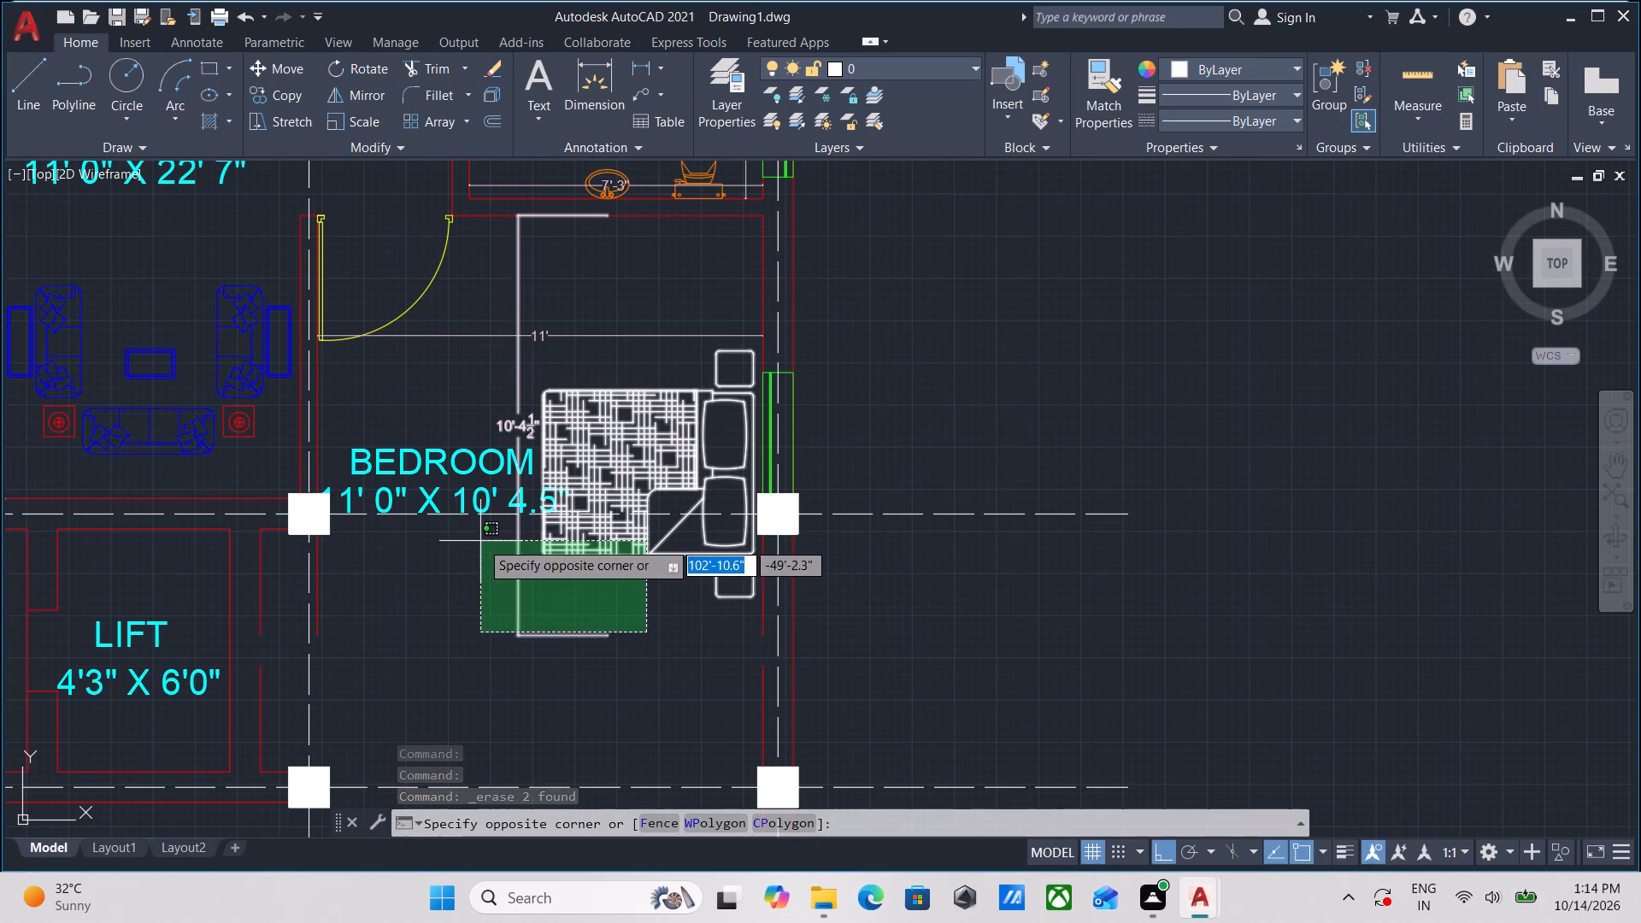
{"action": "left_click", "coordinate": [479, 541]}
{"action": "right_click", "coordinate": [479, 541]}
{"action": "left_click", "coordinate": [556, 186]}
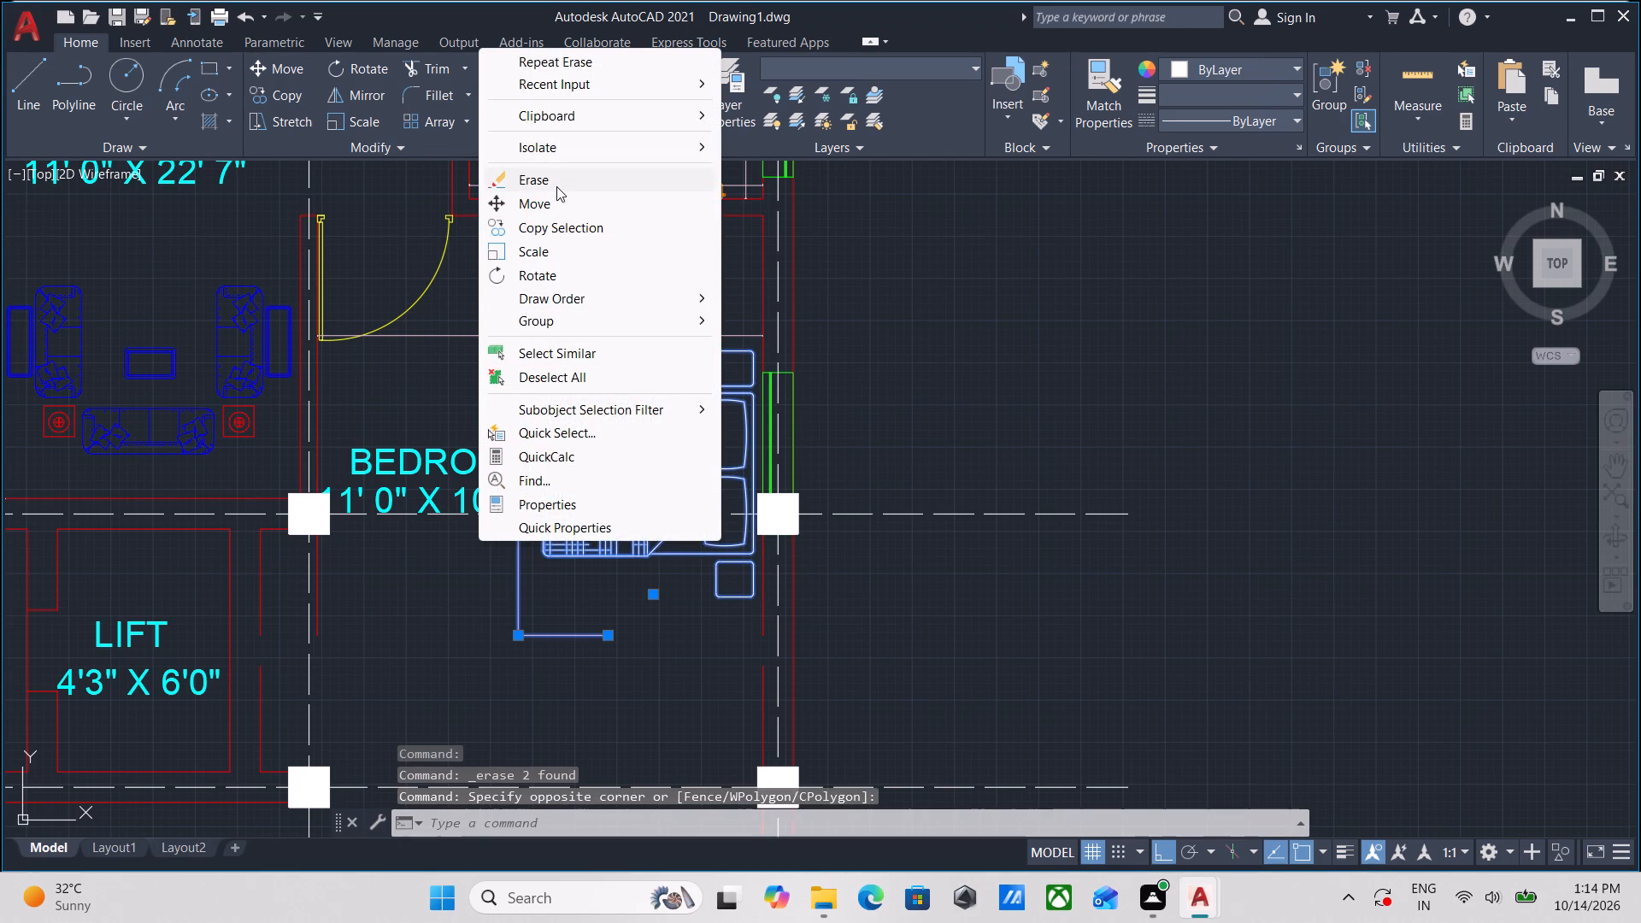
Erase the horizontal 11' dimension across the 11' 0" X 10' 4.5" bedroom.
{"action": "scroll", "coordinate": [768, 301], "scroll_direction": "up", "scroll_amount": 1}
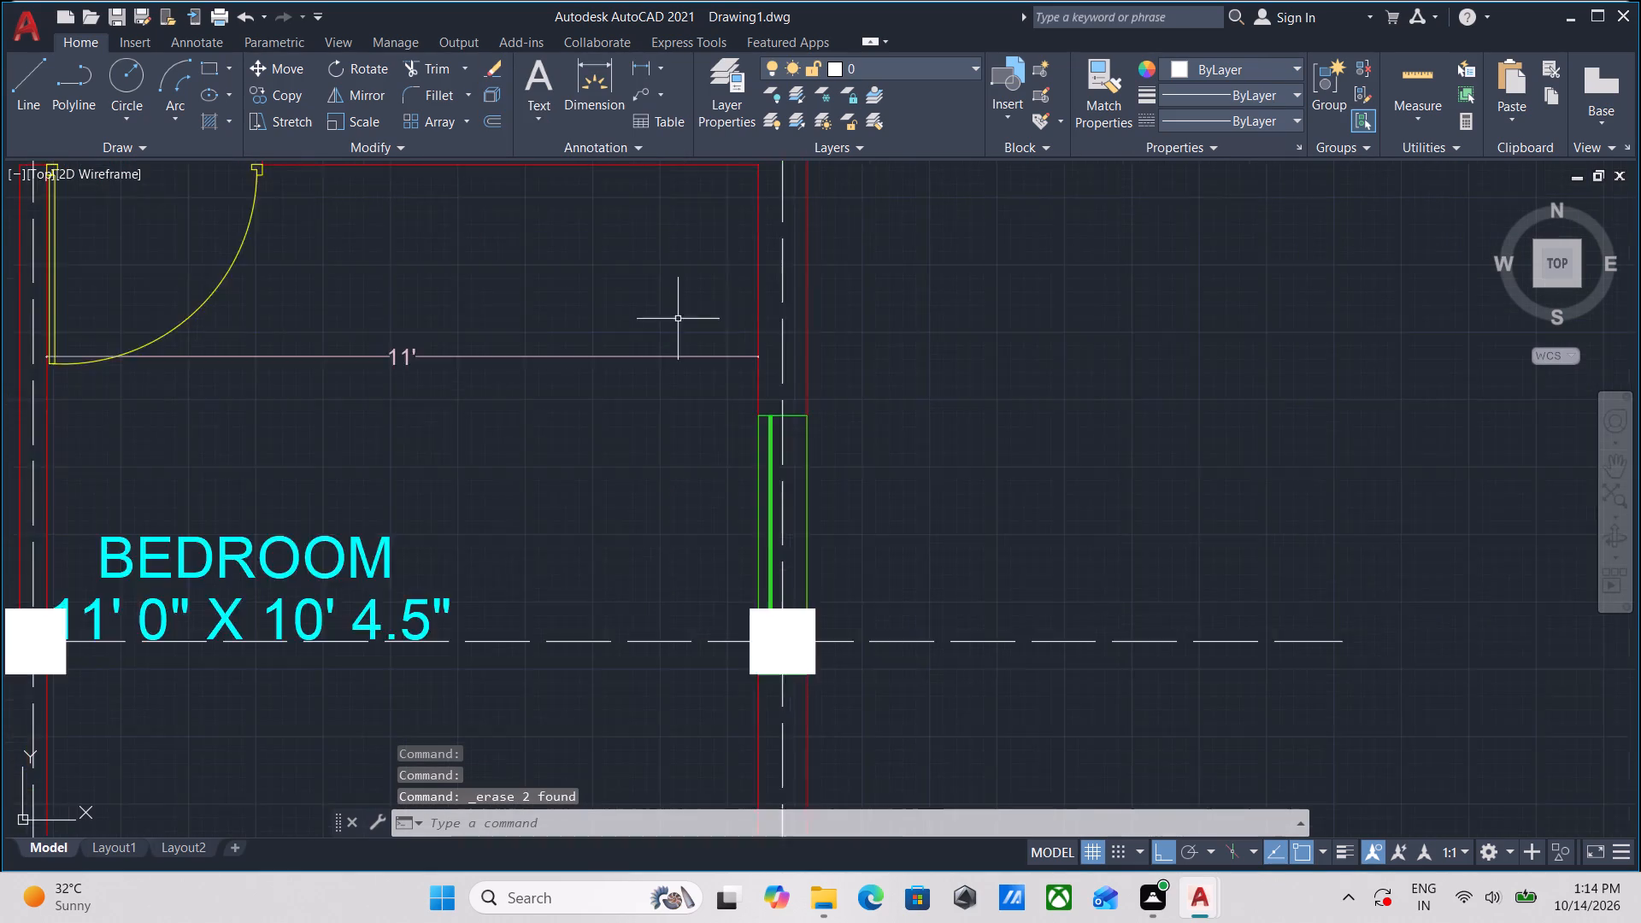
{"action": "scroll", "coordinate": [673, 320], "scroll_direction": "up", "scroll_amount": 1}
{"action": "middle_click_drag", "start_coordinate": [573, 351], "coordinate": [768, 332]}
{"action": "left_click", "coordinate": [750, 272]}
{"action": "left_click", "coordinate": [374, 429]}
{"action": "middle_click_drag", "start_coordinate": [383, 477], "coordinate": [480, 437]}
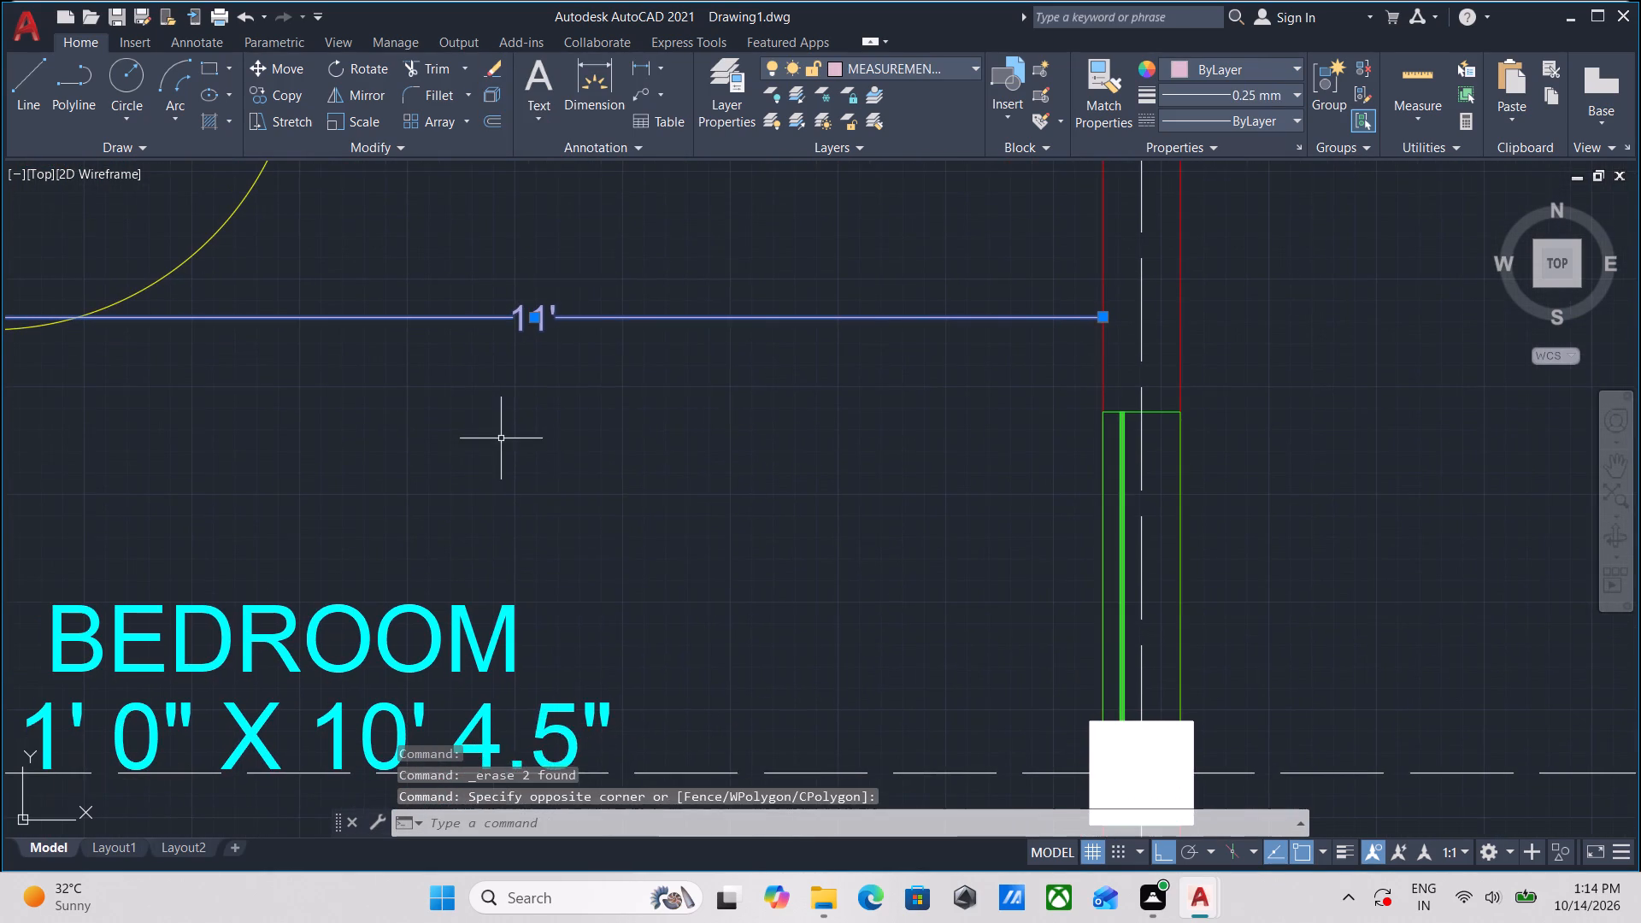
{"action": "right_click", "coordinate": [503, 439]}
{"action": "left_click", "coordinate": [542, 466]}
Erase the BEDROOM 11' 0" X 10' 4.5" label lines east of the lift.
{"action": "scroll", "coordinate": [542, 466], "scroll_direction": "down", "scroll_amount": 2}
{"action": "middle_click_drag", "start_coordinate": [559, 456], "coordinate": [745, 353]}
{"action": "left_click_drag", "start_coordinate": [746, 353], "coordinate": [713, 385]}
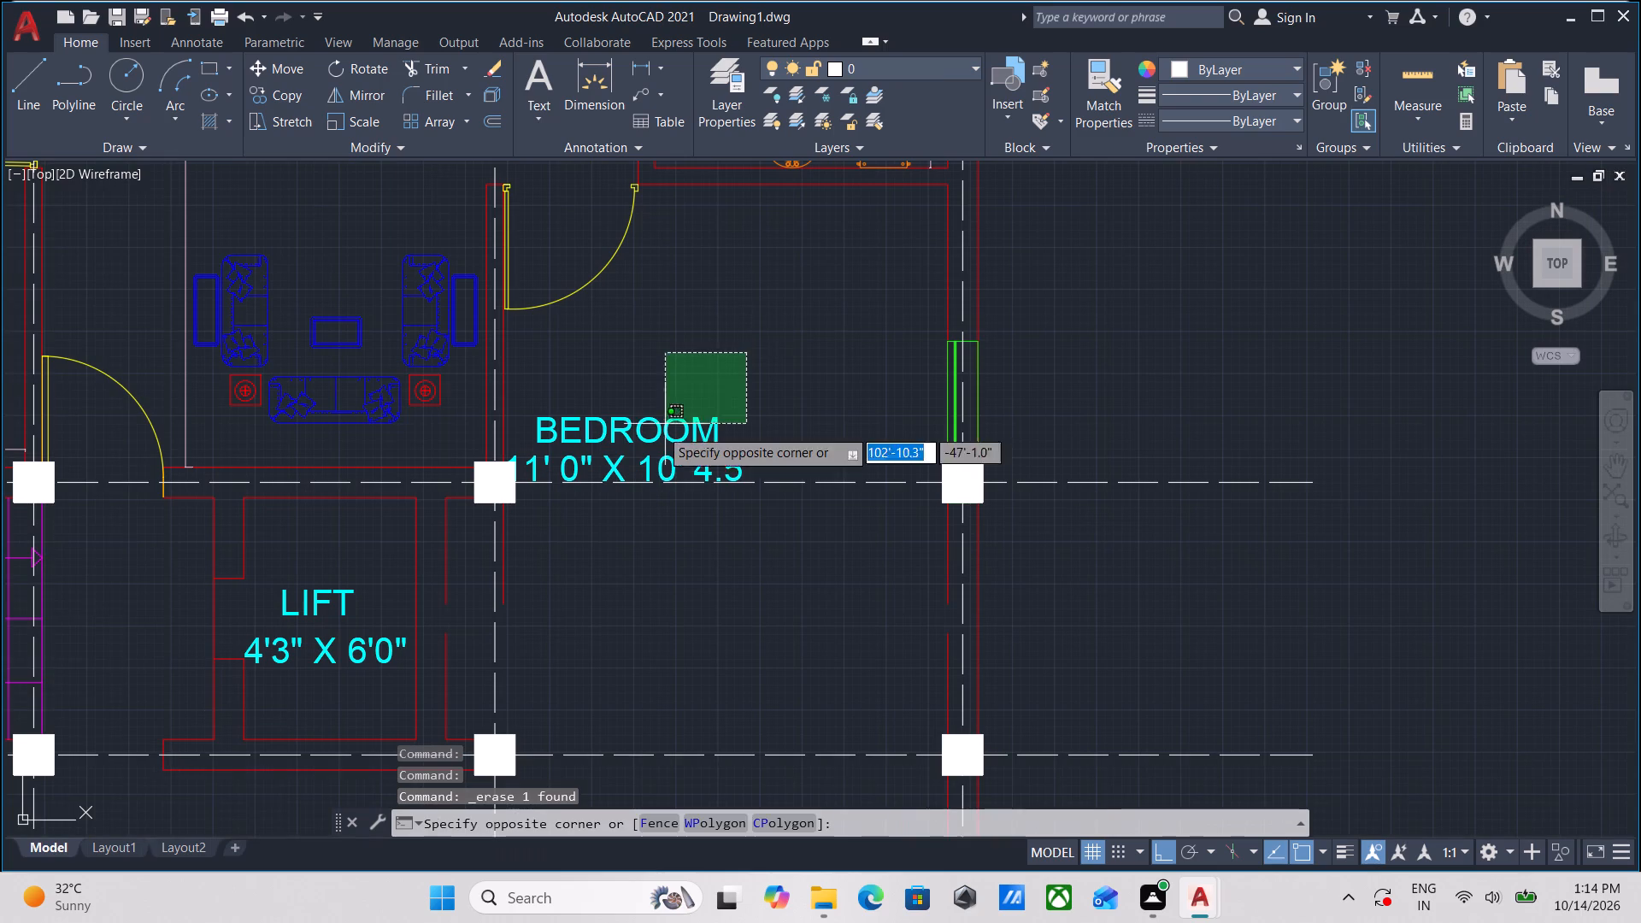
{"action": "left_click", "coordinate": [619, 463]}
{"action": "right_click", "coordinate": [678, 281]}
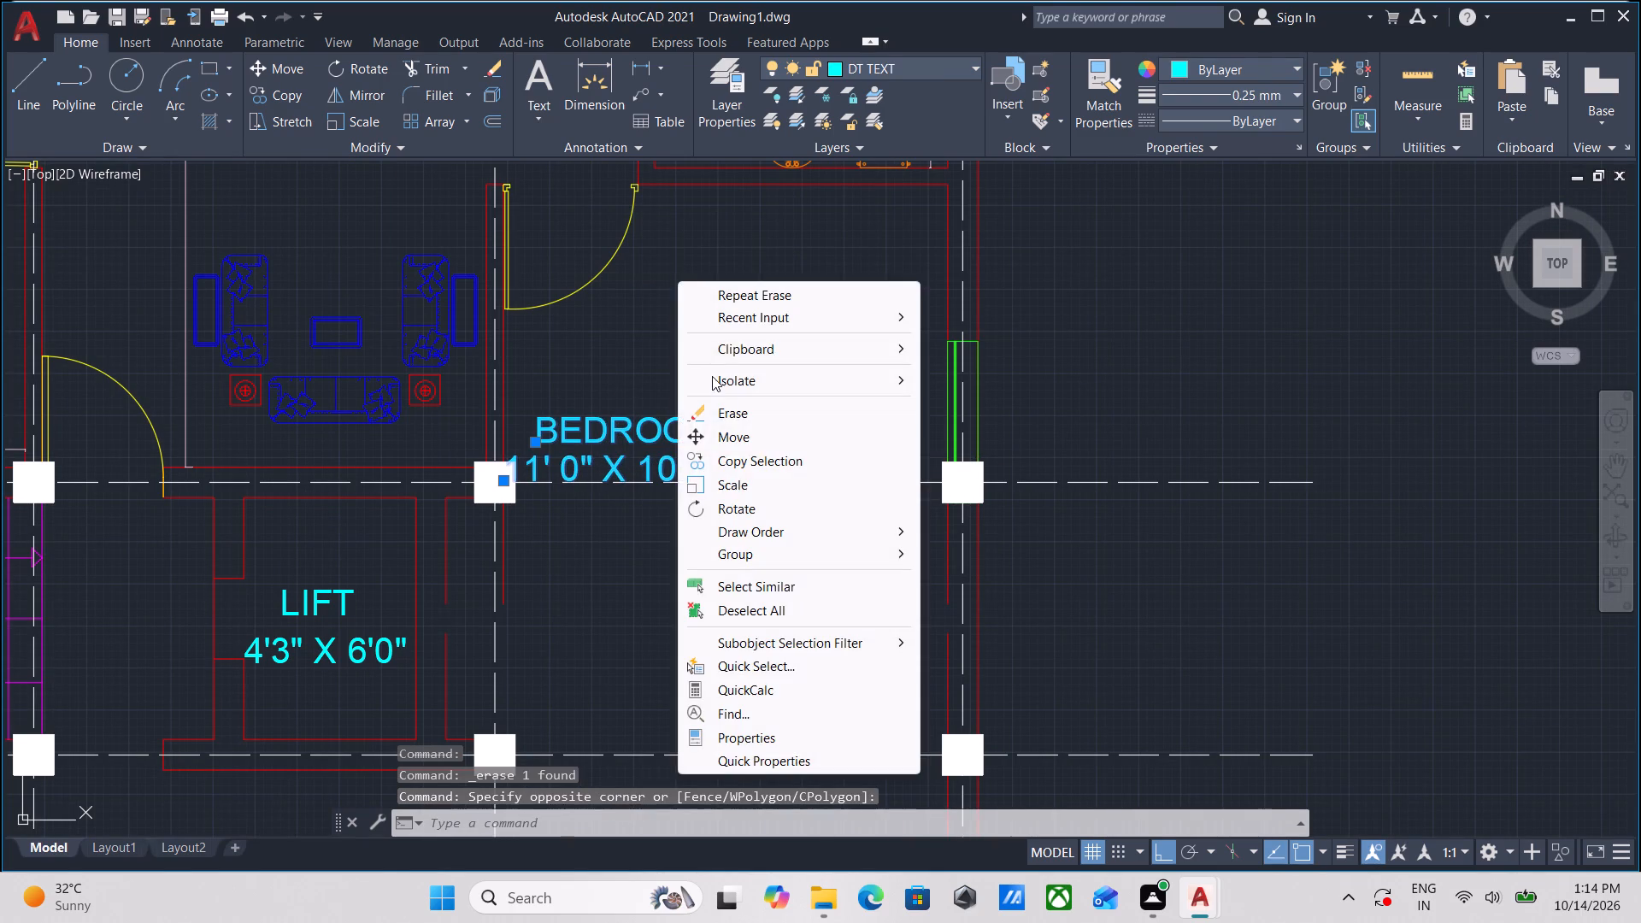
{"action": "left_click", "coordinate": [716, 408]}
Erase the 7' 3" X 4' 0" toilet's walls, label, basin and doors, with the adjoining bedroom doors, 10'-9" dimension and 11' 0" X 10' 9" text.
{"action": "scroll", "coordinate": [716, 393], "scroll_direction": "down", "scroll_amount": 2}
{"action": "middle_click_drag", "start_coordinate": [716, 393], "coordinate": [695, 538]}
{"action": "scroll", "coordinate": [718, 505], "scroll_direction": "up", "scroll_amount": 1}
{"action": "middle_click_drag", "start_coordinate": [718, 505], "coordinate": [726, 561]}
{"action": "left_click", "coordinate": [731, 584]}
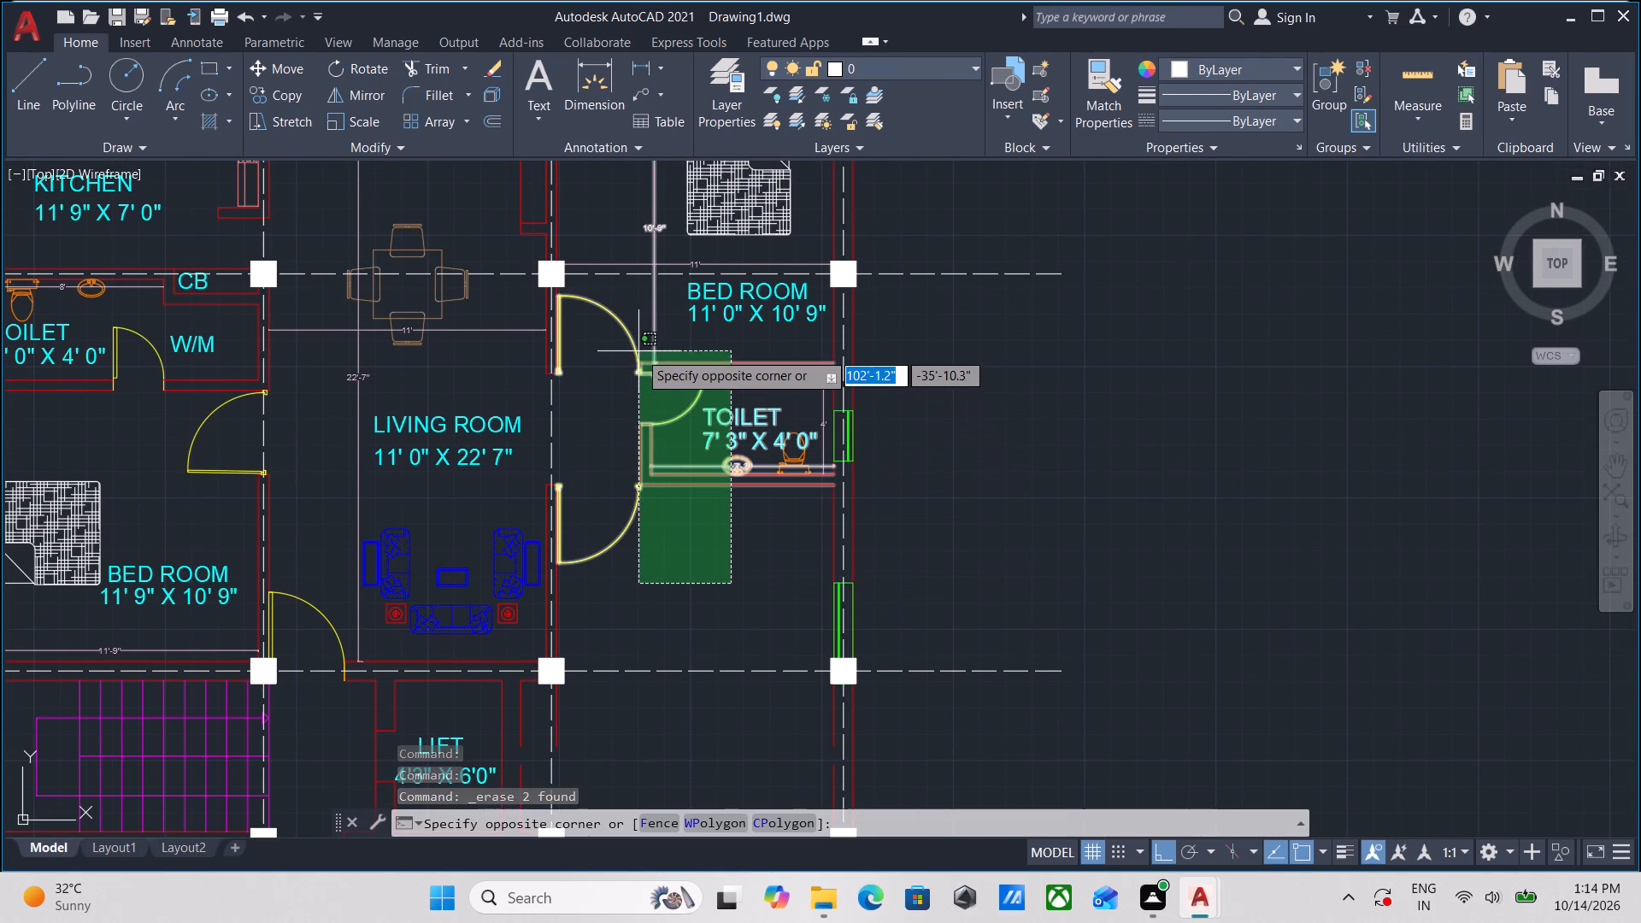
{"action": "left_click", "coordinate": [620, 304]}
{"action": "right_click", "coordinate": [620, 304]}
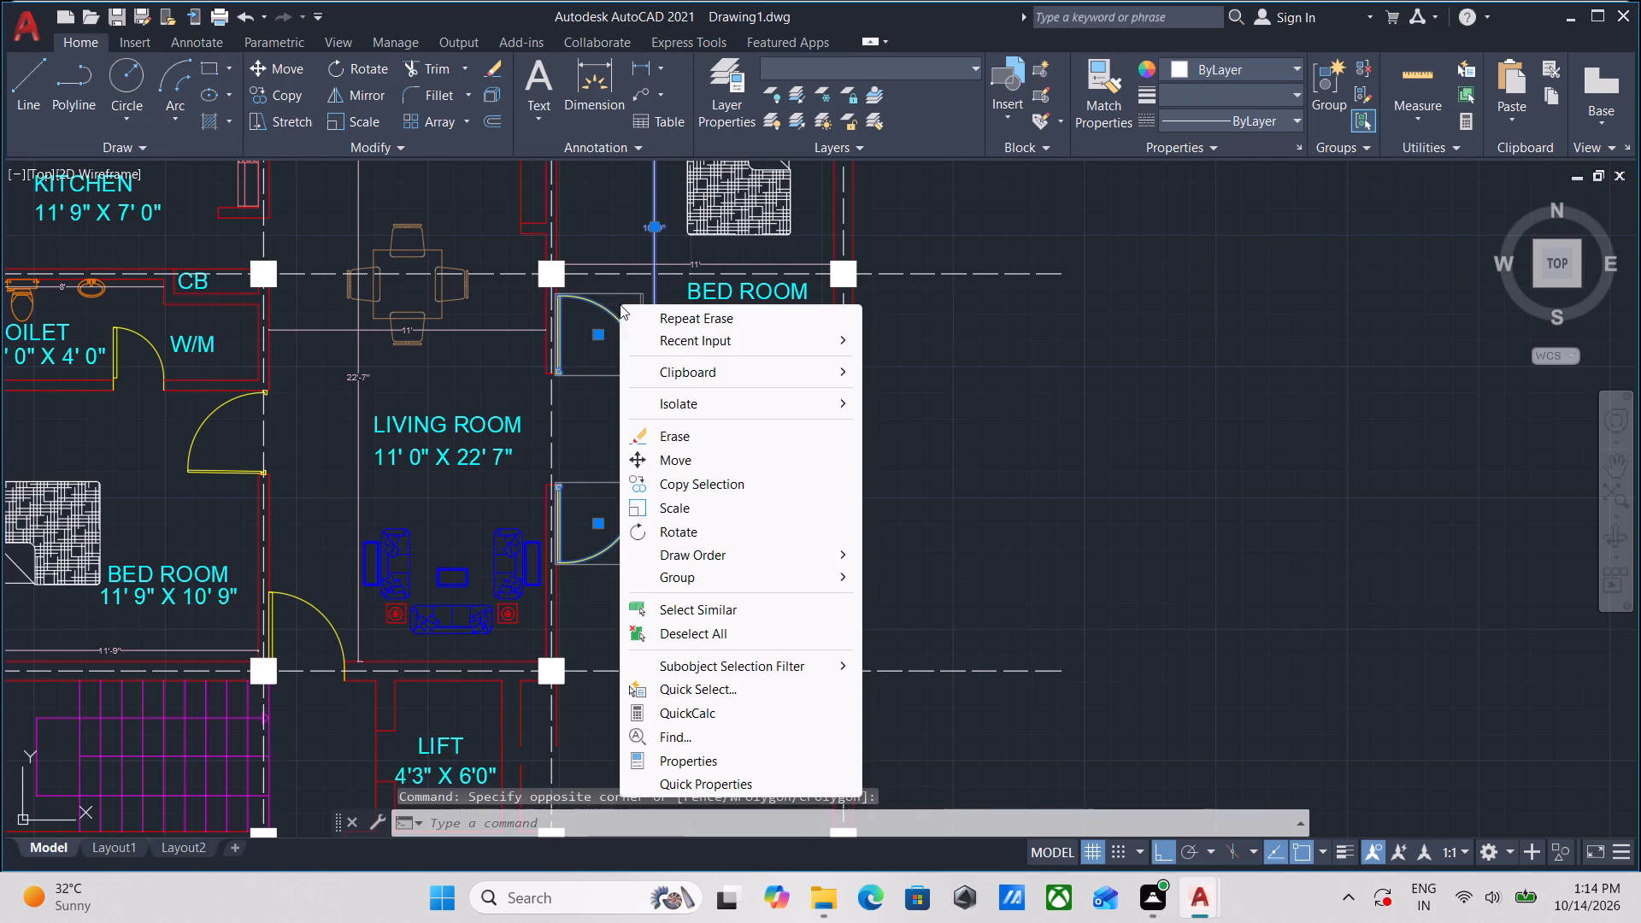
{"action": "left_click", "coordinate": [666, 432]}
Erase the leftover WC and the vertical 4' dimension of the 7' 3" X 4' 0" toilet beside the east wall.
{"action": "scroll", "coordinate": [828, 590], "scroll_direction": "up", "scroll_amount": 1}
{"action": "scroll", "coordinate": [877, 369], "scroll_direction": "up", "scroll_amount": 2}
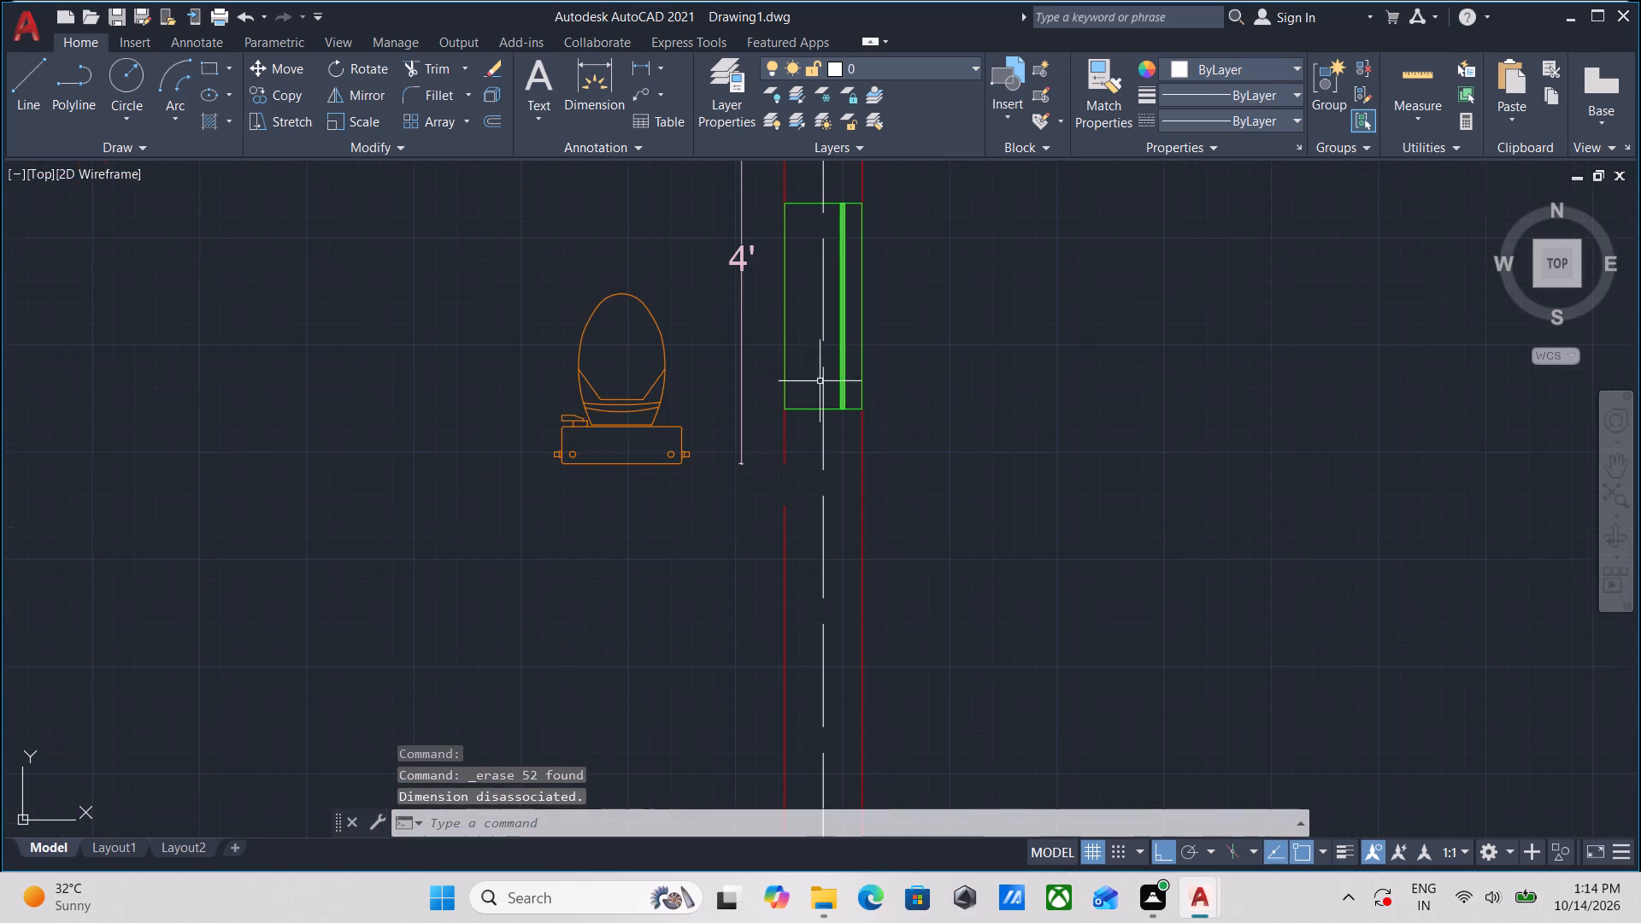
{"action": "left_click_drag", "start_coordinate": [682, 547], "coordinate": [669, 516]}
{"action": "left_click", "coordinate": [512, 233]}
{"action": "right_click", "coordinate": [512, 233]}
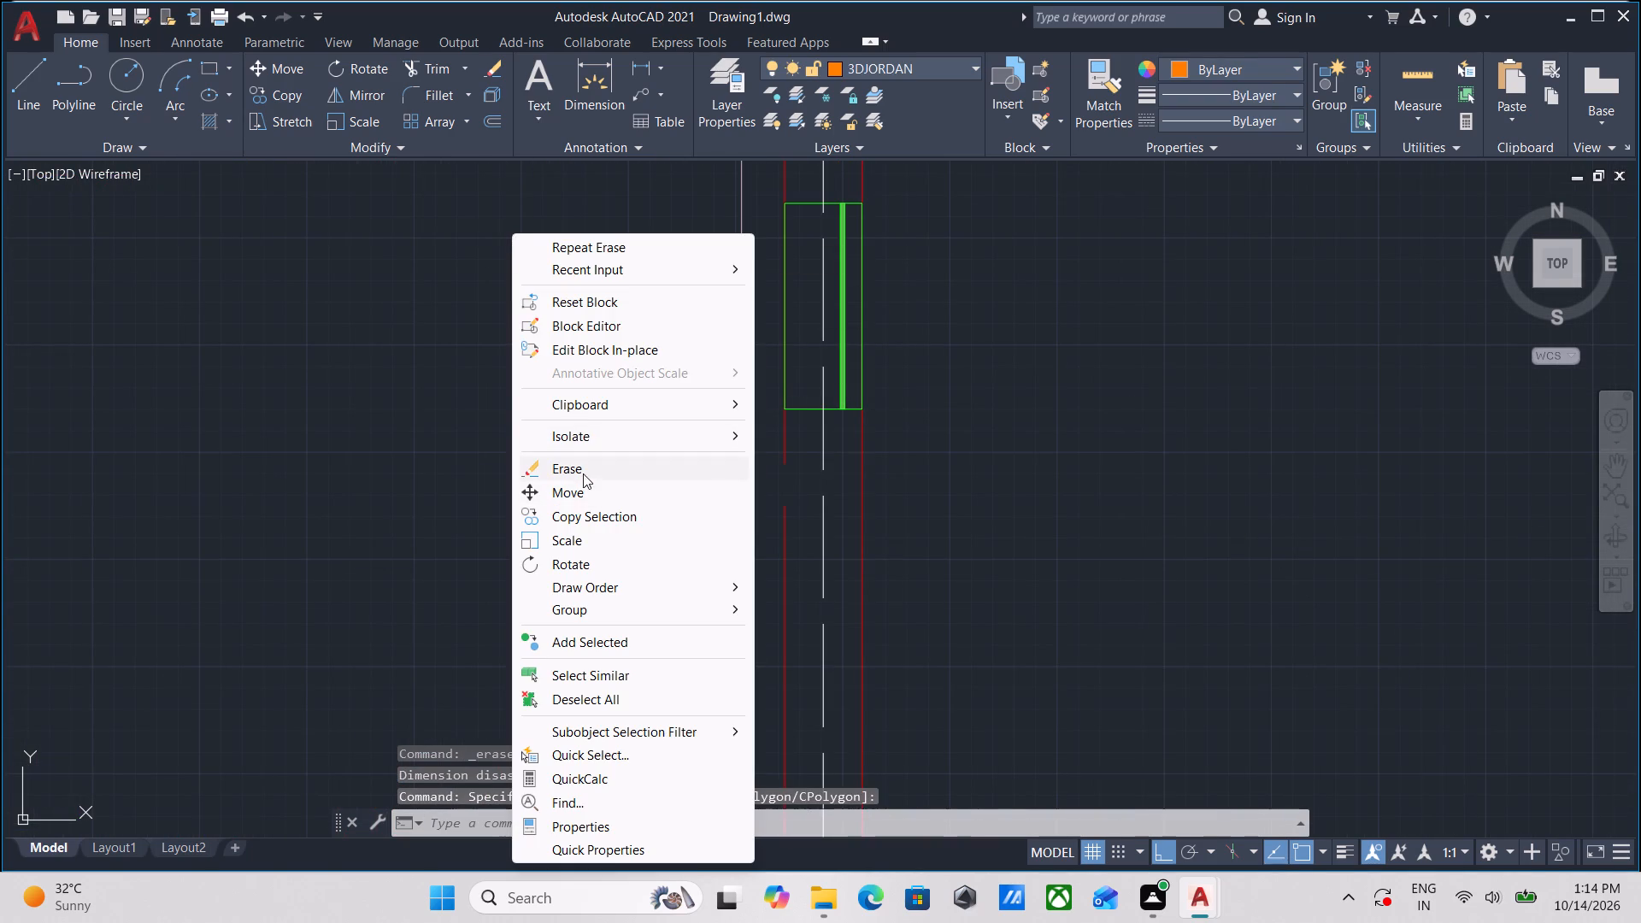
{"action": "left_click", "coordinate": [583, 473]}
{"action": "left_click", "coordinate": [757, 316]}
{"action": "left_click", "coordinate": [708, 206]}
{"action": "right_click", "coordinate": [708, 206]}
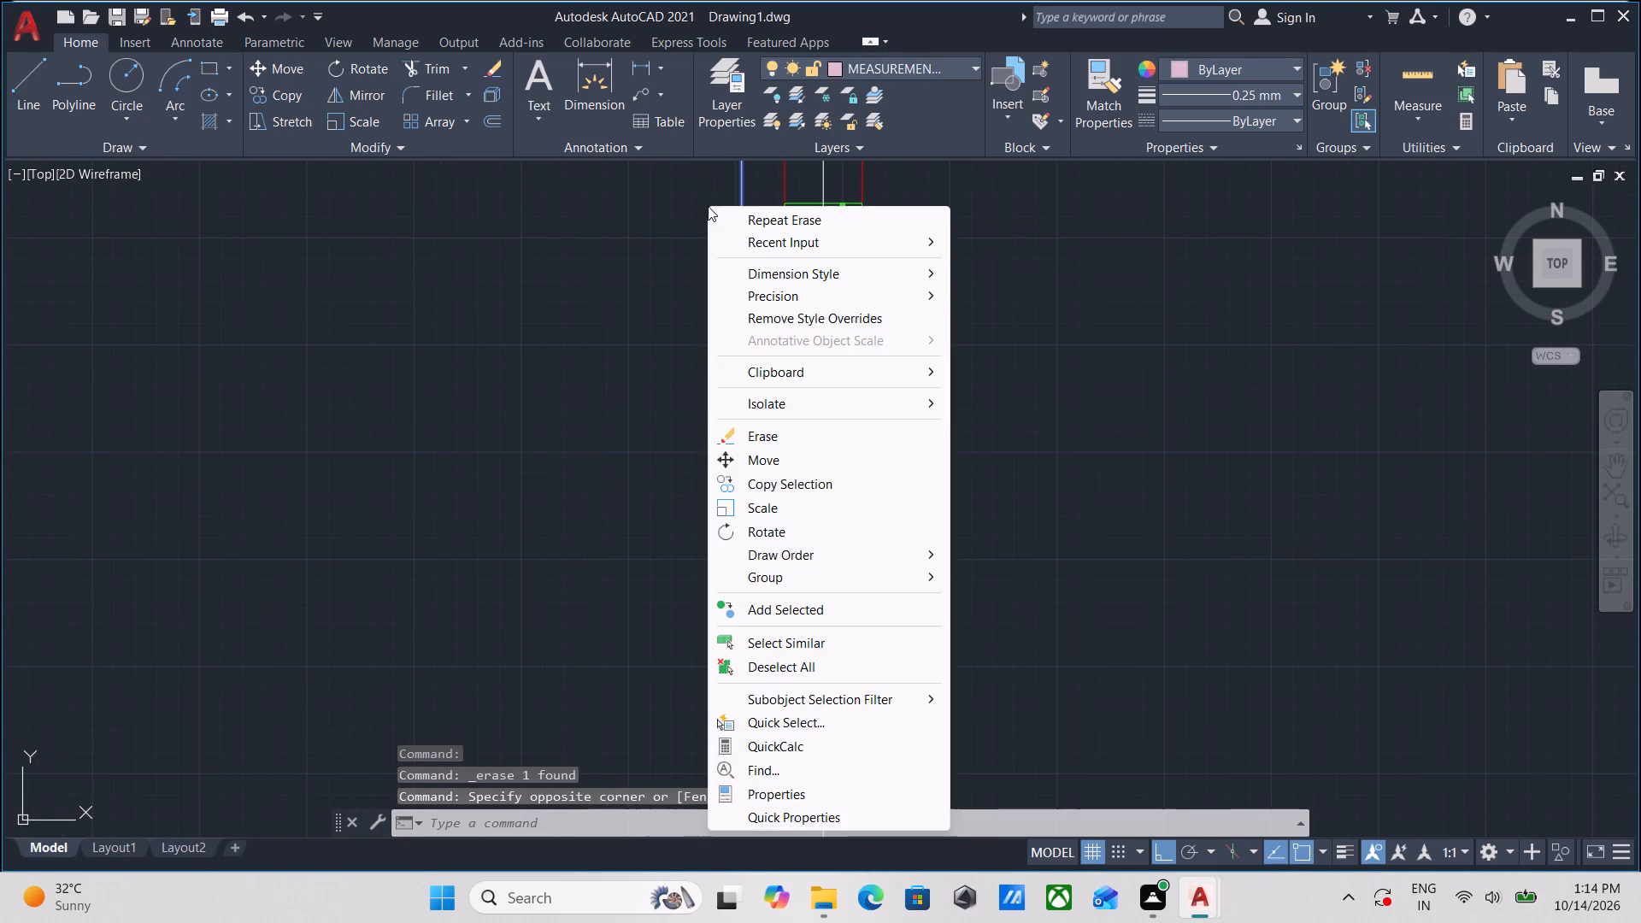
{"action": "left_click", "coordinate": [760, 428]}
Erase the green window in the east wall beside the former 7' 3" X 4' 0" toilet.
{"action": "scroll", "coordinate": [844, 443], "scroll_direction": "up", "scroll_amount": 1}
{"action": "left_click", "coordinate": [843, 439]}
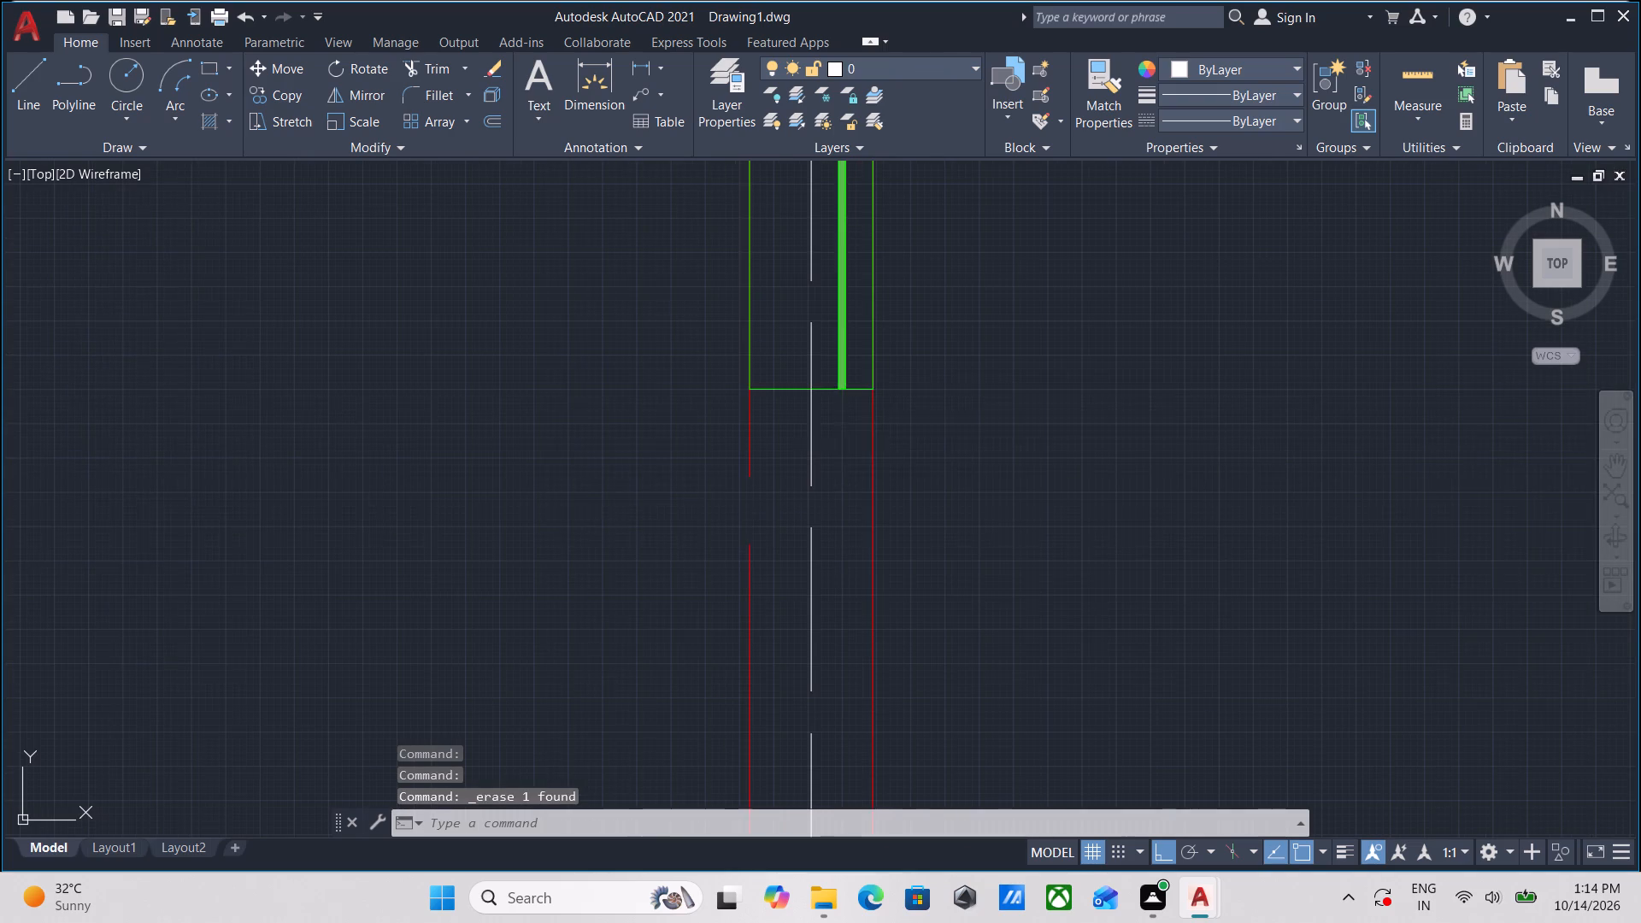
{"action": "left_click", "coordinate": [839, 356]}
{"action": "right_click", "coordinate": [839, 356]}
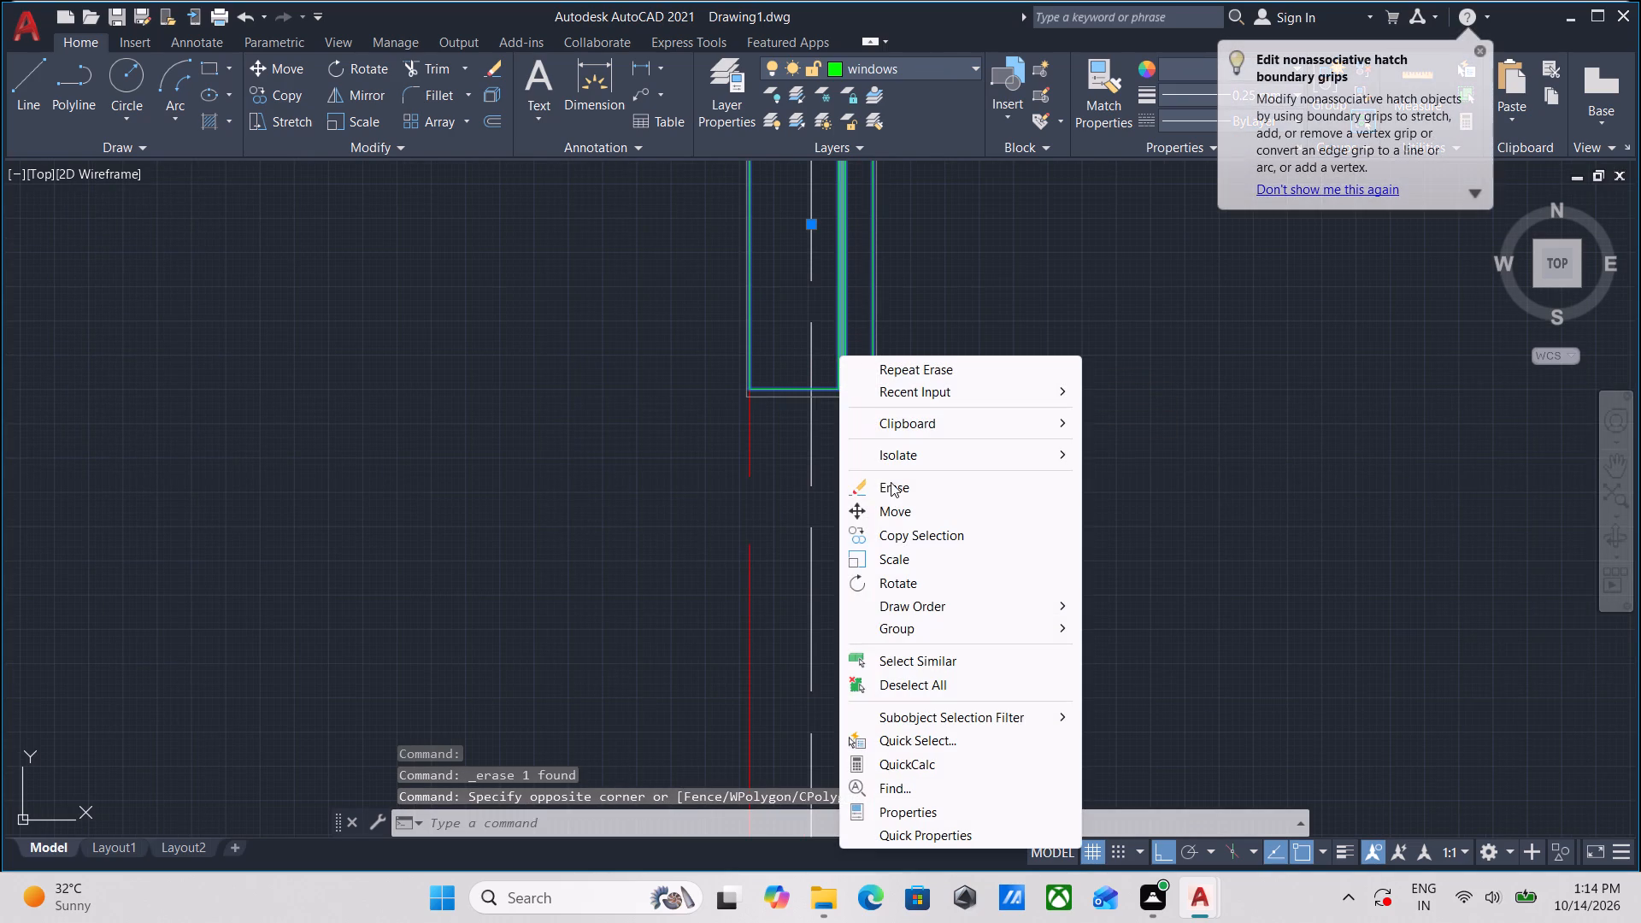
{"action": "left_click", "coordinate": [891, 482]}
Extend the broken inner line of the east wall across the gap left by the removed toilet wall.
{"action": "scroll", "coordinate": [891, 482], "scroll_direction": "down", "scroll_amount": 2}
{"action": "scroll", "coordinate": [807, 497], "scroll_direction": "up", "scroll_amount": 1}
{"action": "middle_click_drag", "start_coordinate": [788, 489], "coordinate": [753, 468]}
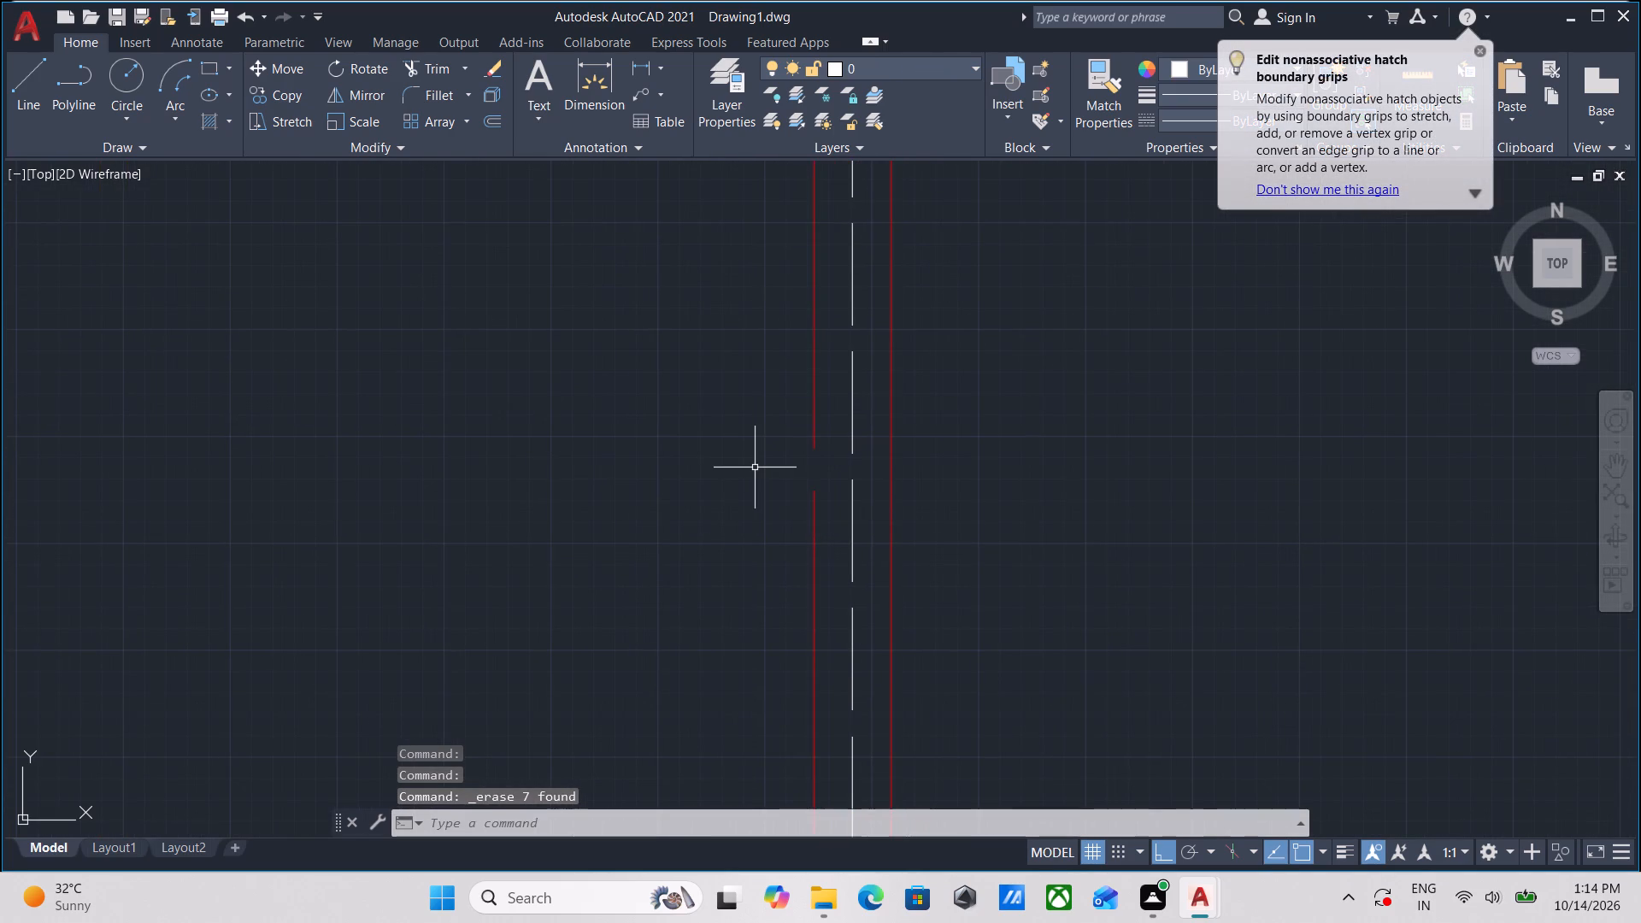
{"action": "type", "text": "EX"}
{"action": "key", "text": "Return"}
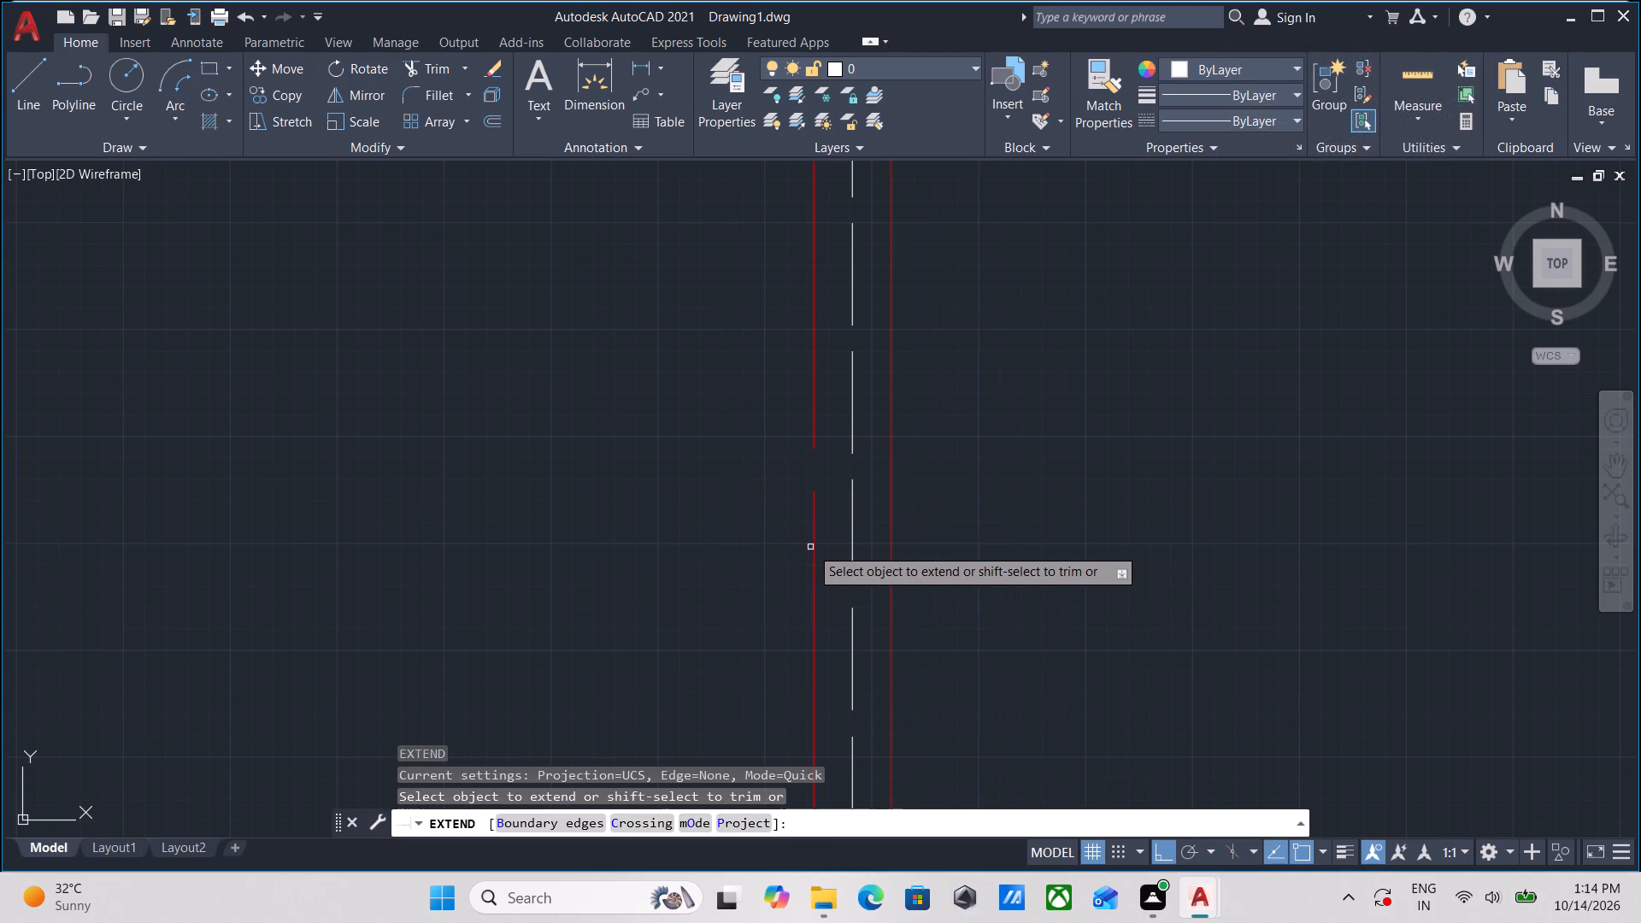
{"action": "scroll", "coordinate": [812, 530], "scroll_direction": "down", "scroll_amount": 2}
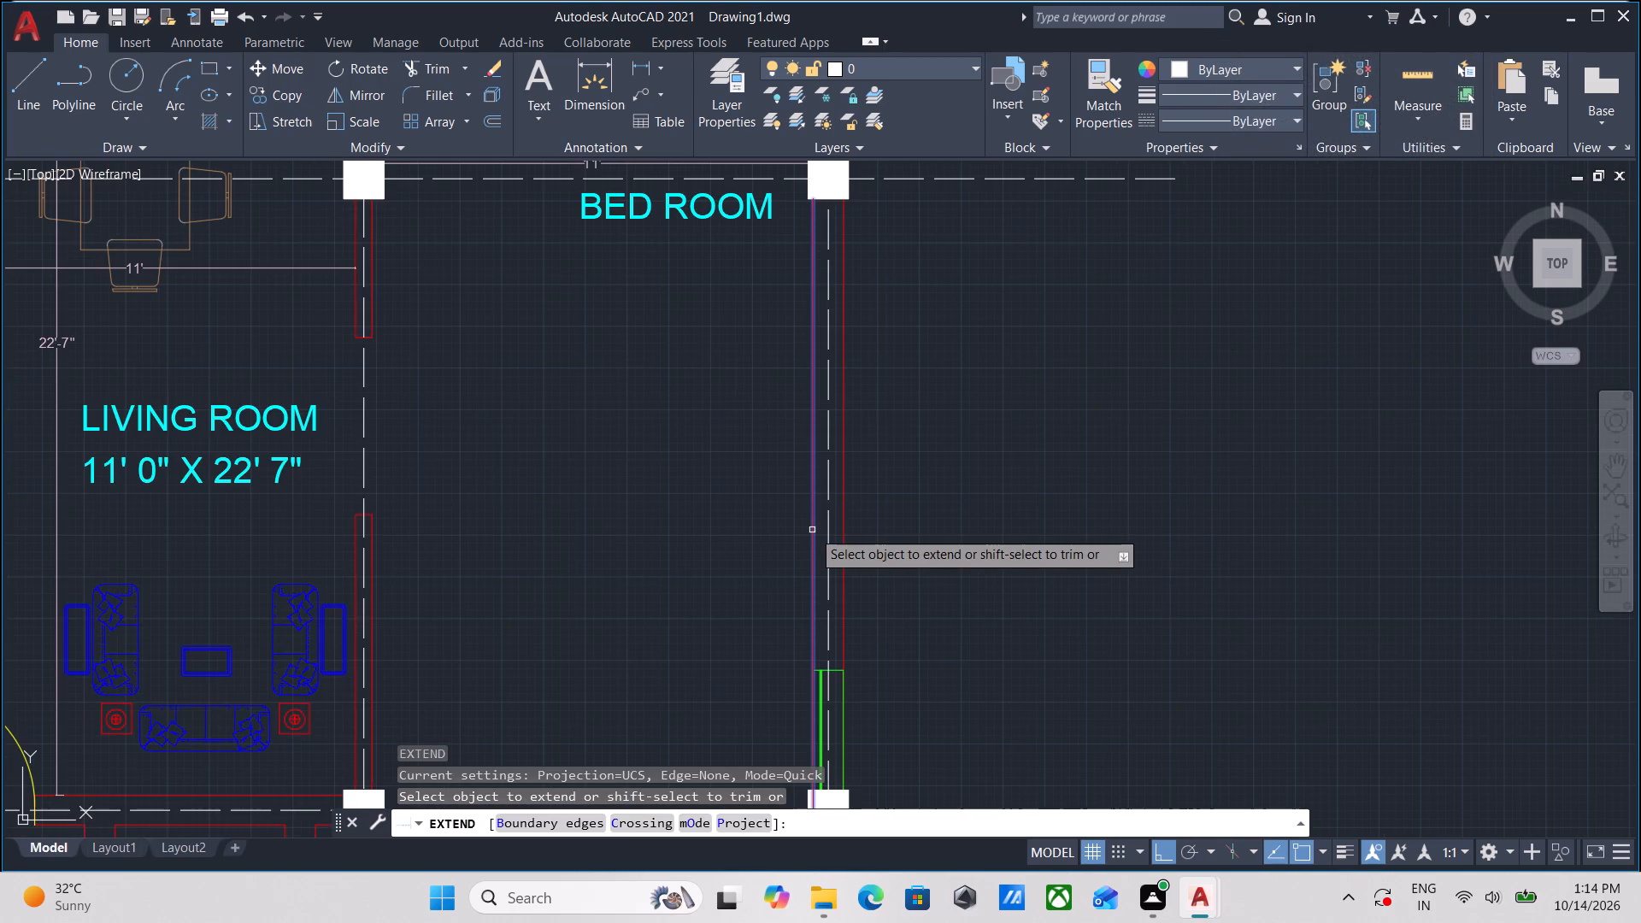
{"action": "left_click", "coordinate": [812, 530]}
{"action": "key", "text": "Escape"}
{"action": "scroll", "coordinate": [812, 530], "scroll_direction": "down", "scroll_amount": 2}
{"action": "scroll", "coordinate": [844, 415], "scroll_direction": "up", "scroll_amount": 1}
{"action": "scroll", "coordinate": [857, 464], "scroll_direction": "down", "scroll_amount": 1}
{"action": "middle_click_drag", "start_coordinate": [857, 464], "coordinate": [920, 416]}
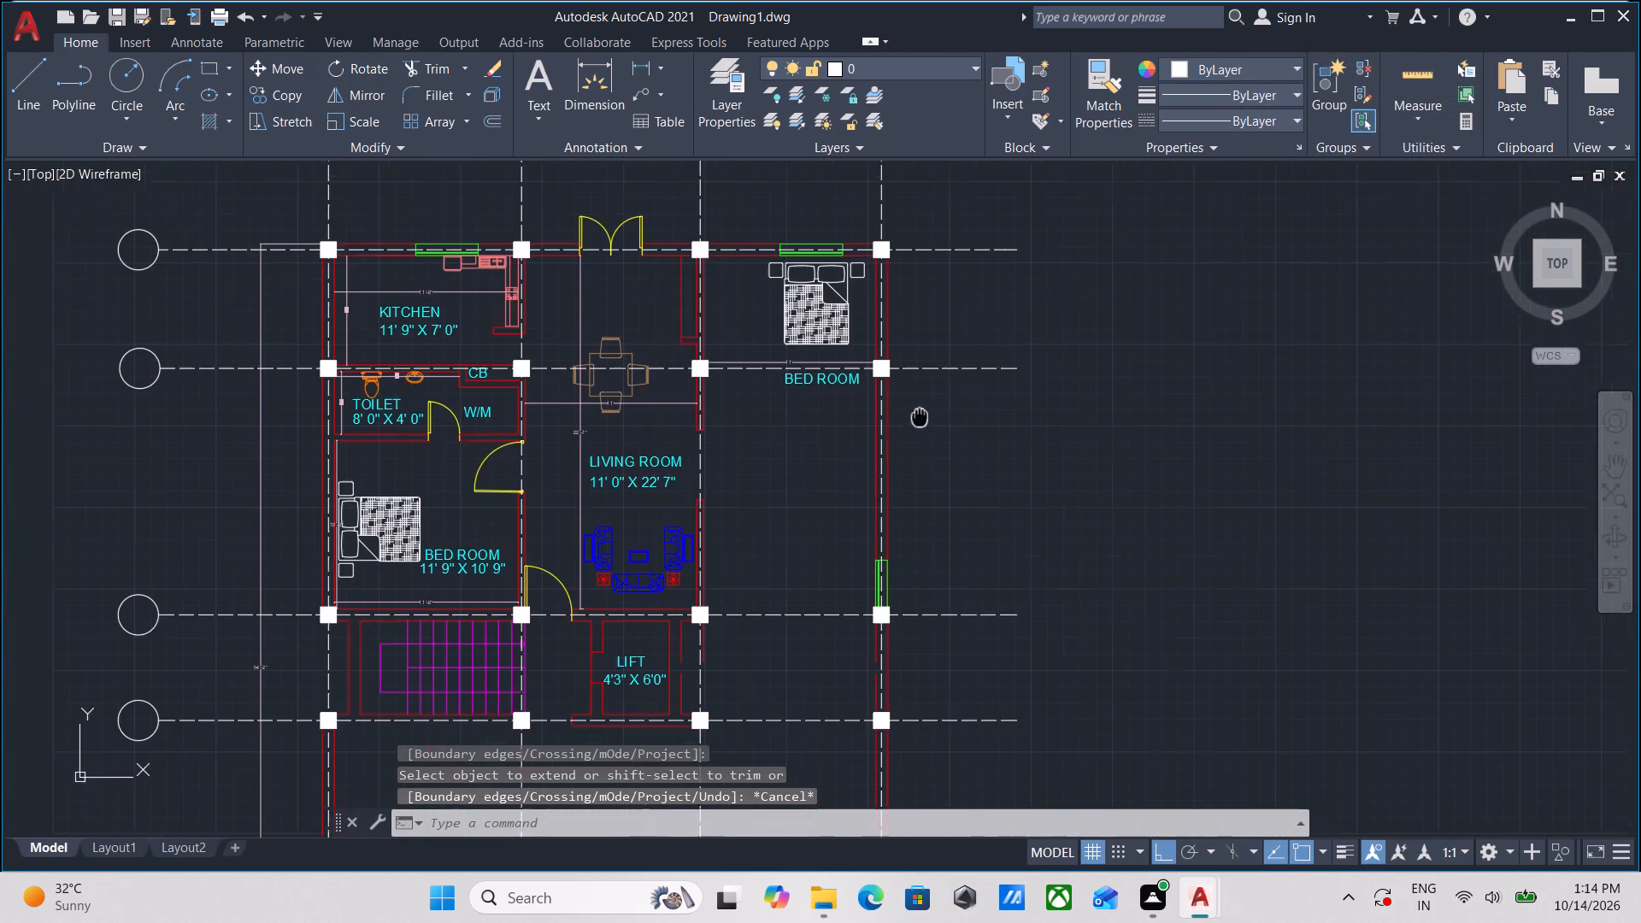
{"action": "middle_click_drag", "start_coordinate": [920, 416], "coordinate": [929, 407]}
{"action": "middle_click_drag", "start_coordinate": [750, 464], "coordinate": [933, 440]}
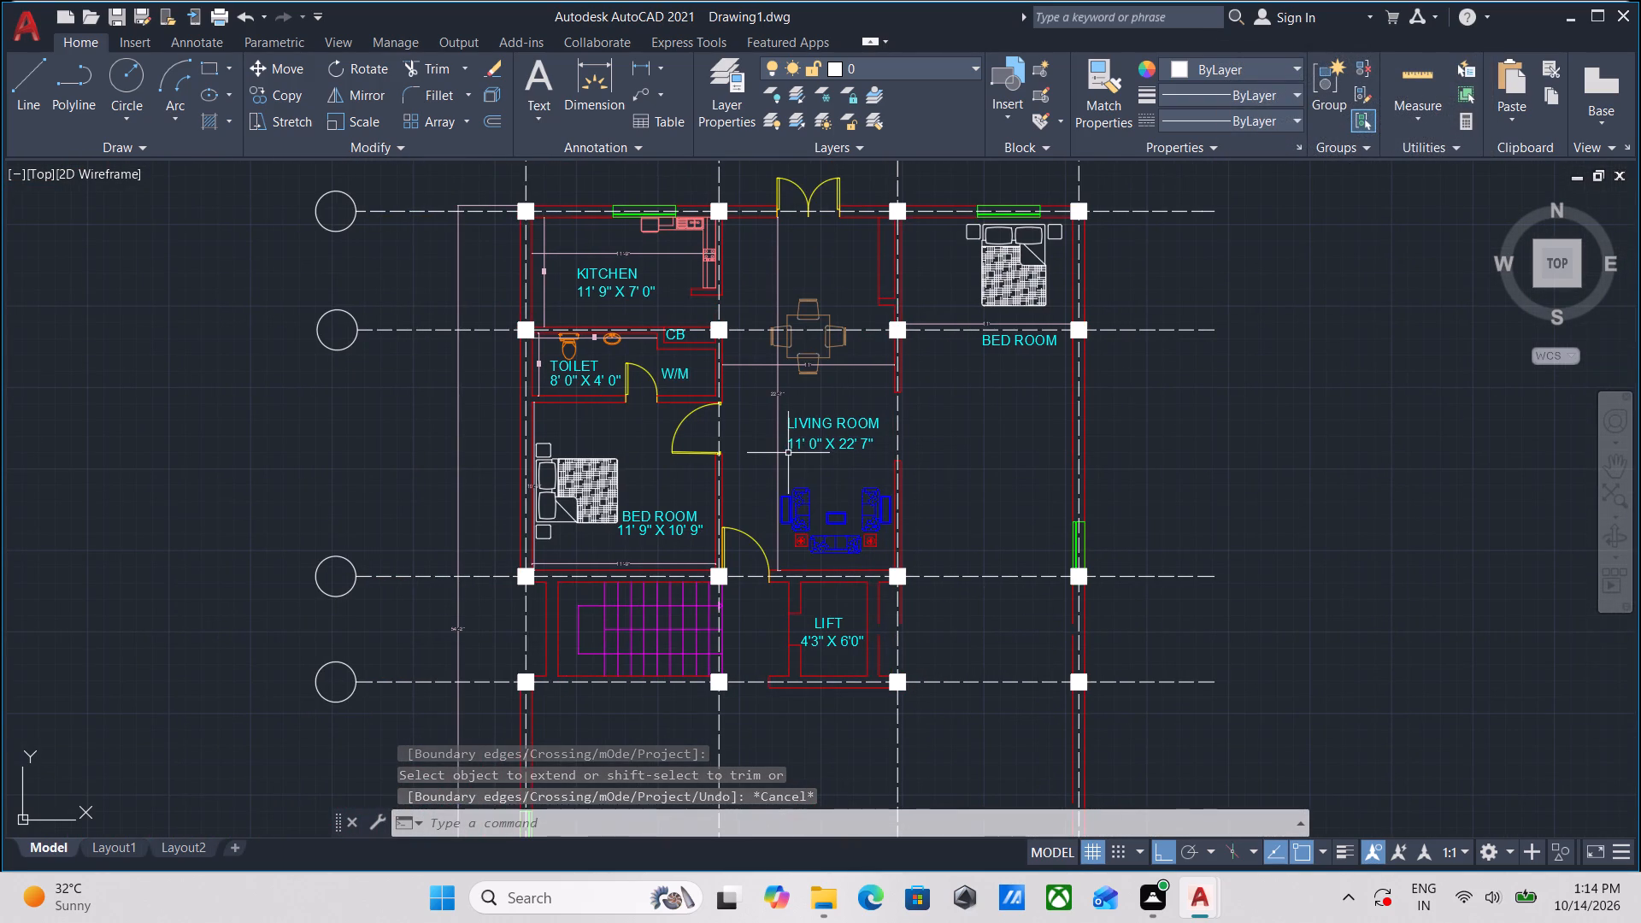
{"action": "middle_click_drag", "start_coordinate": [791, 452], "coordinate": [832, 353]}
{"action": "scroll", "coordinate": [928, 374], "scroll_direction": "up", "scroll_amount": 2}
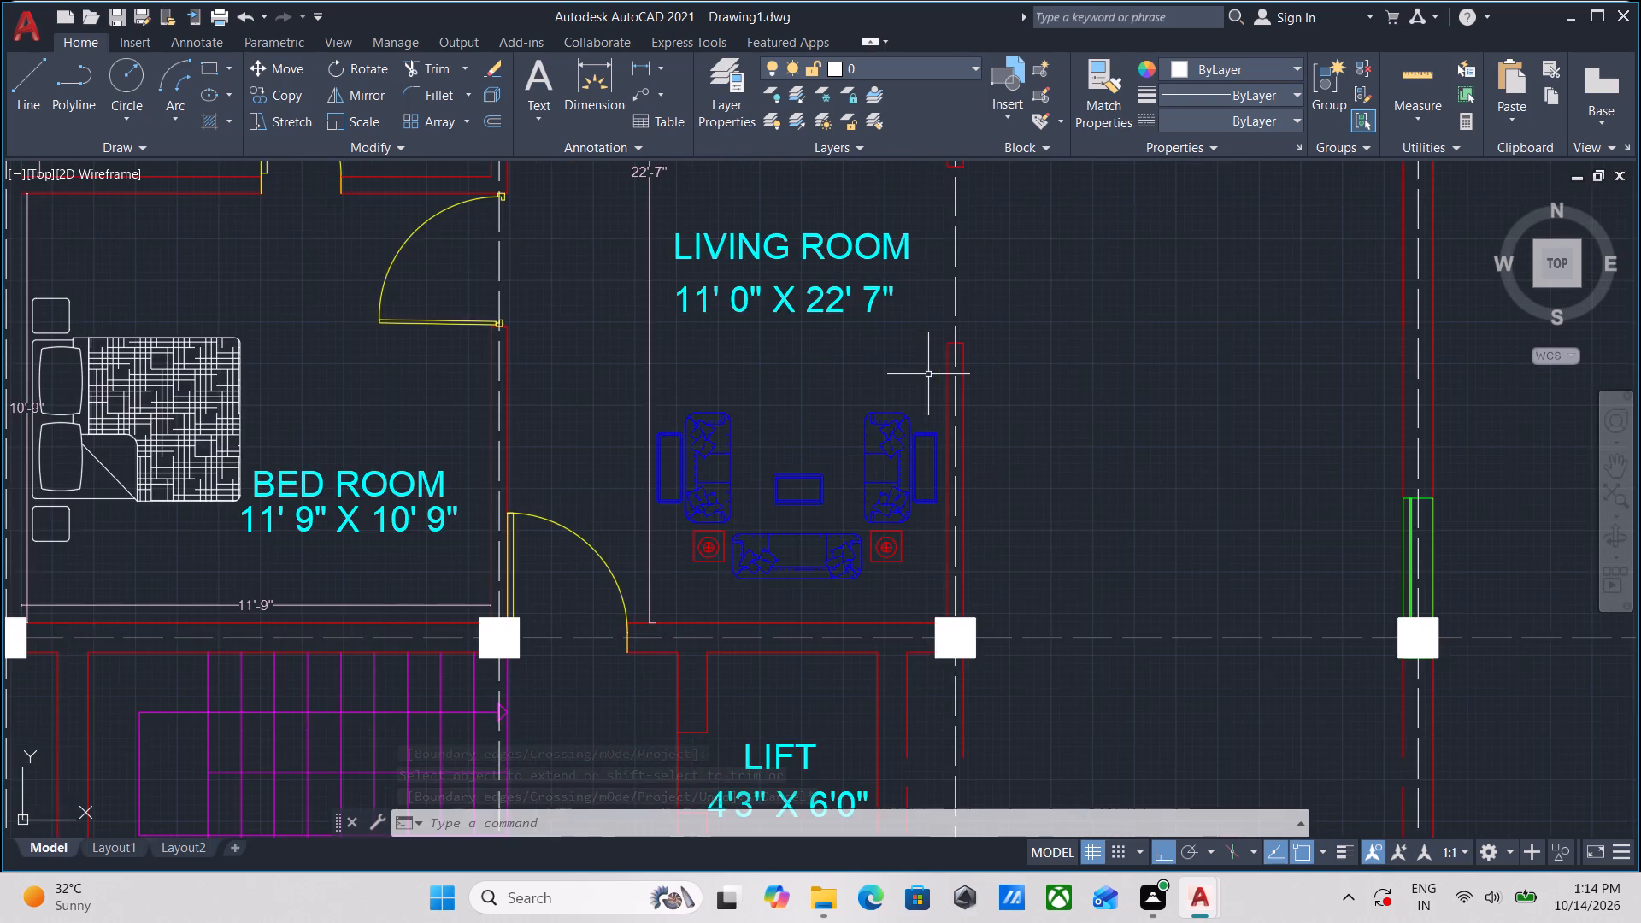
Erase the bed, the BED ROOM label and the 11' dimension of the northeast bedroom.
{"action": "scroll", "coordinate": [928, 374], "scroll_direction": "down", "scroll_amount": 2}
{"action": "middle_click_drag", "start_coordinate": [977, 379], "coordinate": [973, 511]}
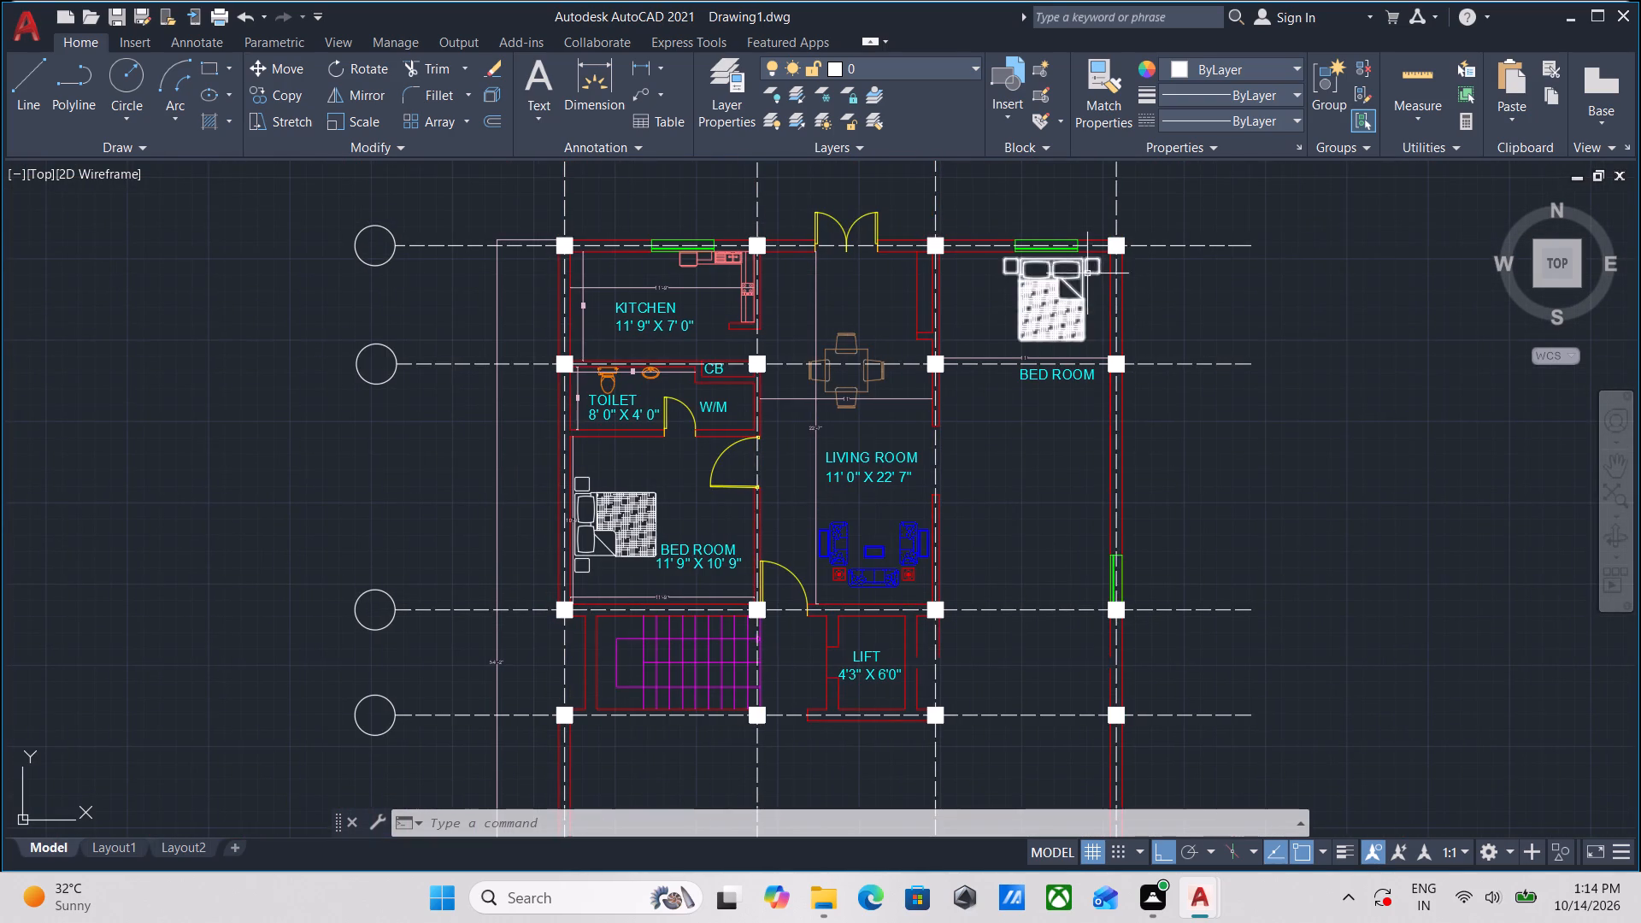
{"action": "scroll", "coordinate": [1087, 278], "scroll_direction": "up", "scroll_amount": 2}
{"action": "left_click", "coordinate": [1099, 310]}
{"action": "left_click", "coordinate": [907, 420]}
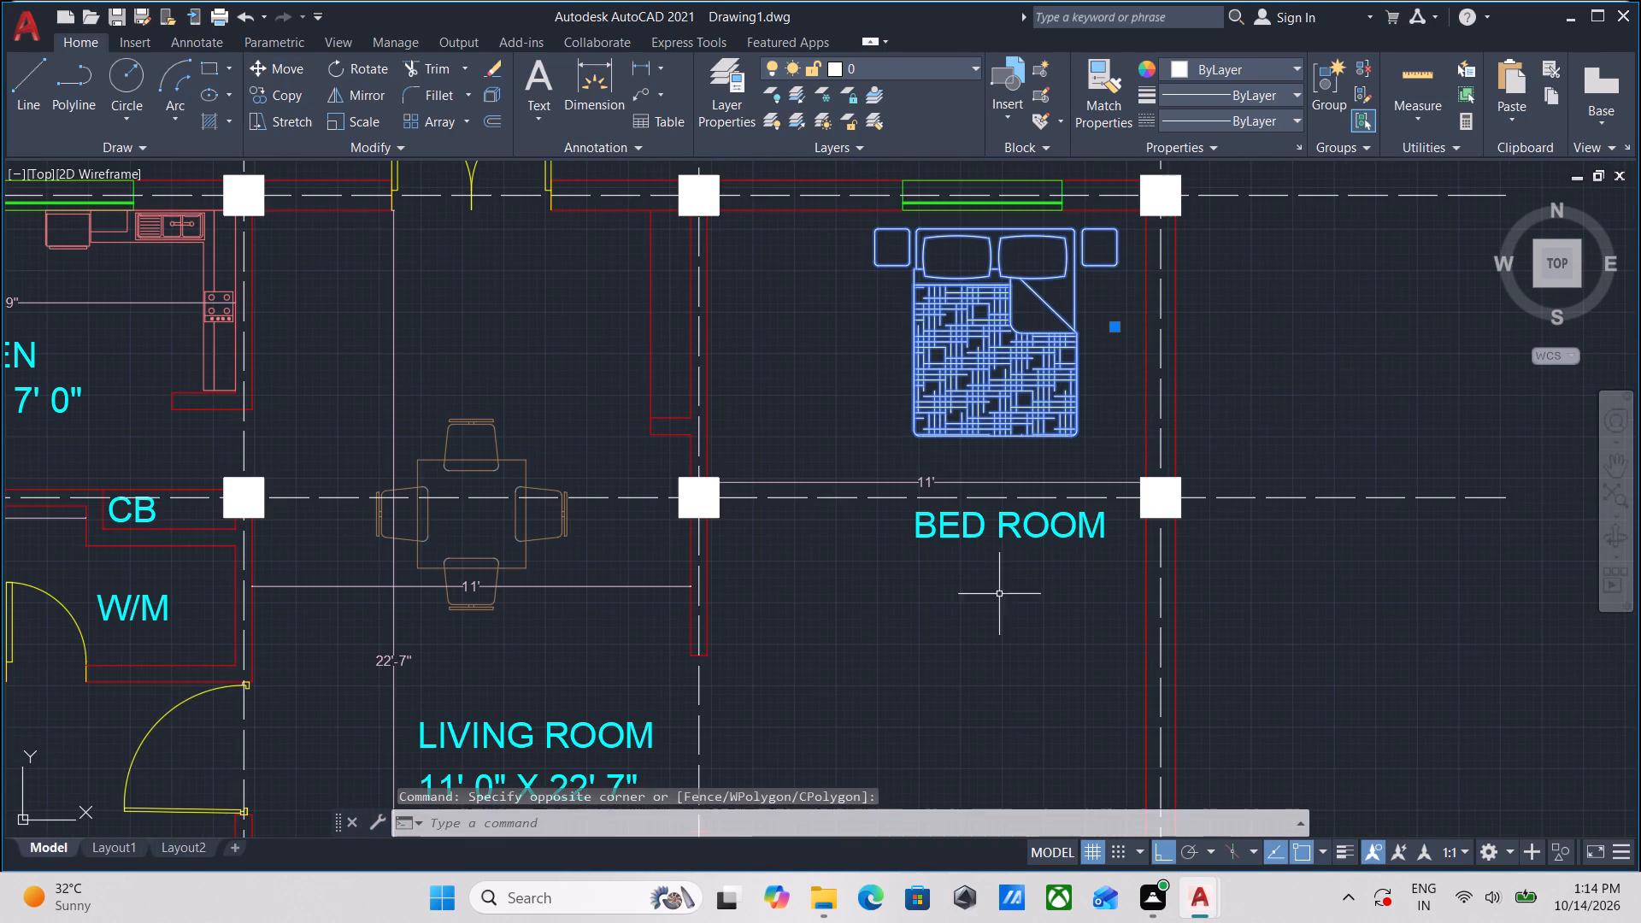
{"action": "left_click", "coordinate": [999, 594]}
{"action": "left_click", "coordinate": [938, 525]}
{"action": "scroll", "coordinate": [849, 485], "scroll_direction": "up", "scroll_amount": 2}
{"action": "left_click", "coordinate": [844, 488]}
{"action": "left_click", "coordinate": [776, 416]}
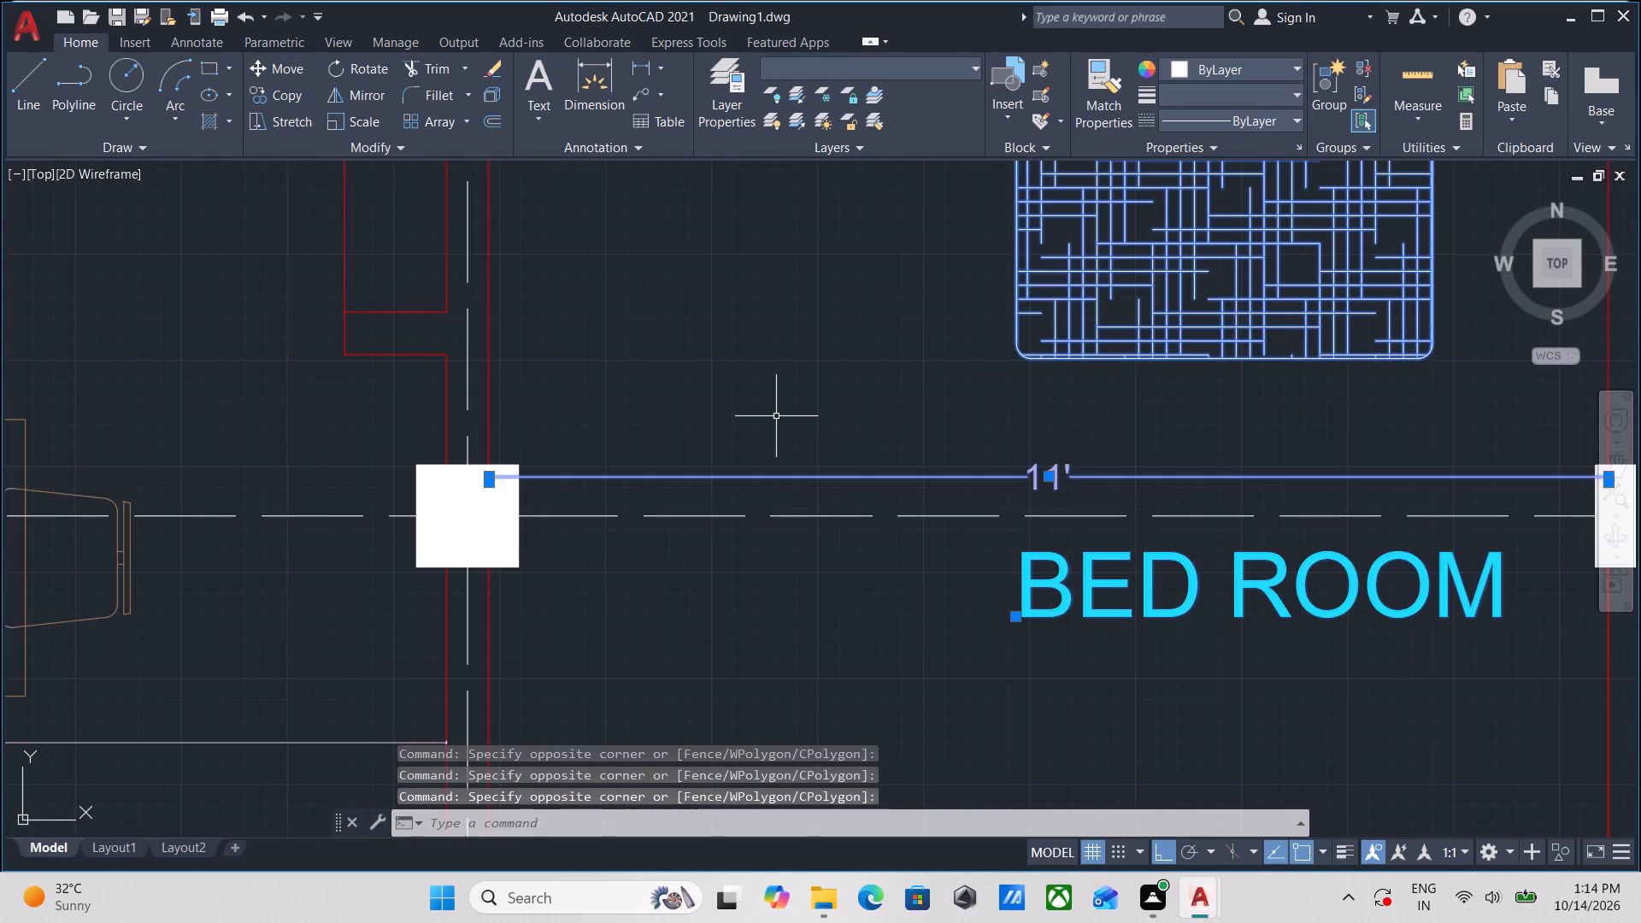
{"action": "right_click", "coordinate": [776, 416]}
{"action": "left_click", "coordinate": [833, 508]}
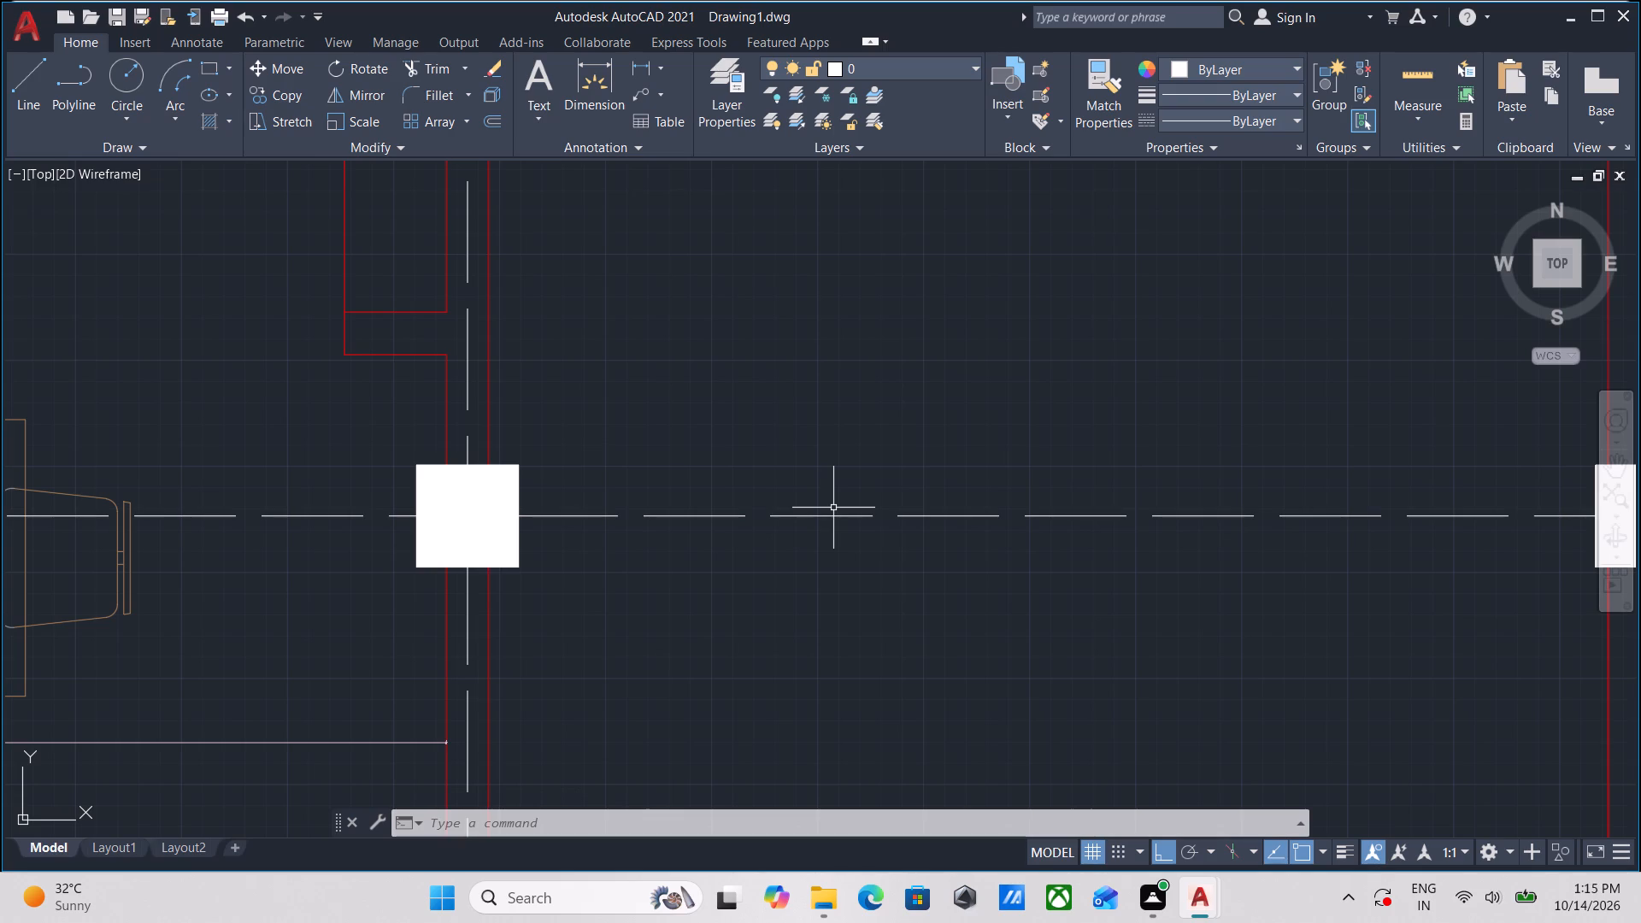
Erase the green window in the north wall of the former northeast bedroom.
{"action": "scroll", "coordinate": [826, 397], "scroll_direction": "down", "scroll_amount": 4}
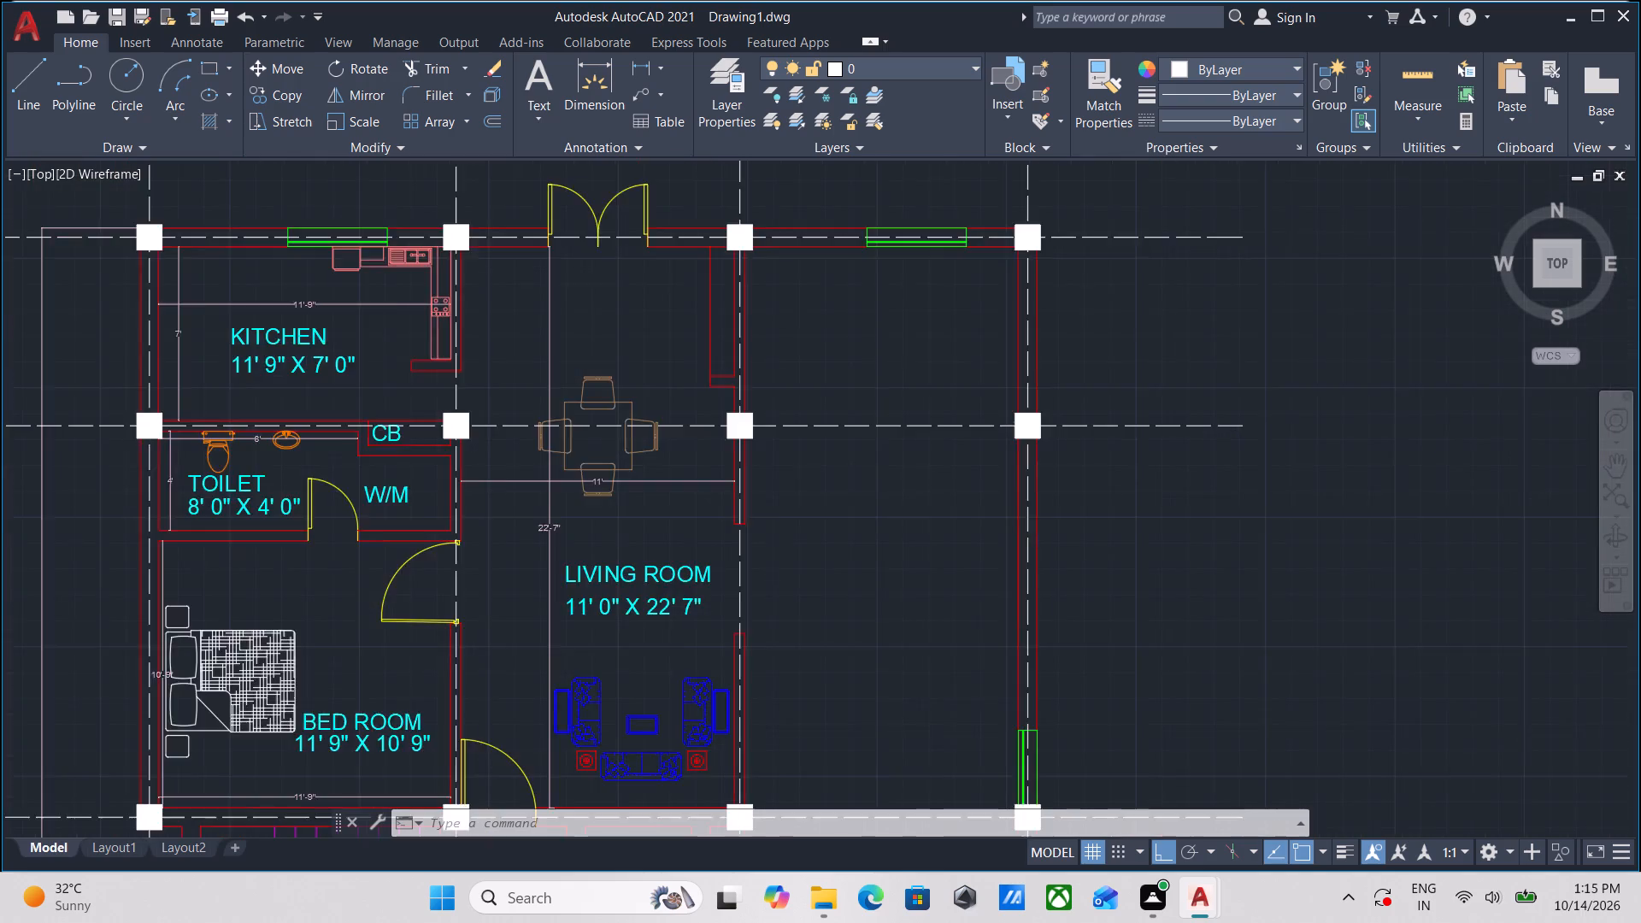
{"action": "middle_click_drag", "start_coordinate": [830, 395], "coordinate": [837, 468]}
{"action": "scroll", "coordinate": [930, 369], "scroll_direction": "up", "scroll_amount": 6}
{"action": "left_click_drag", "start_coordinate": [920, 363], "coordinate": [909, 361]}
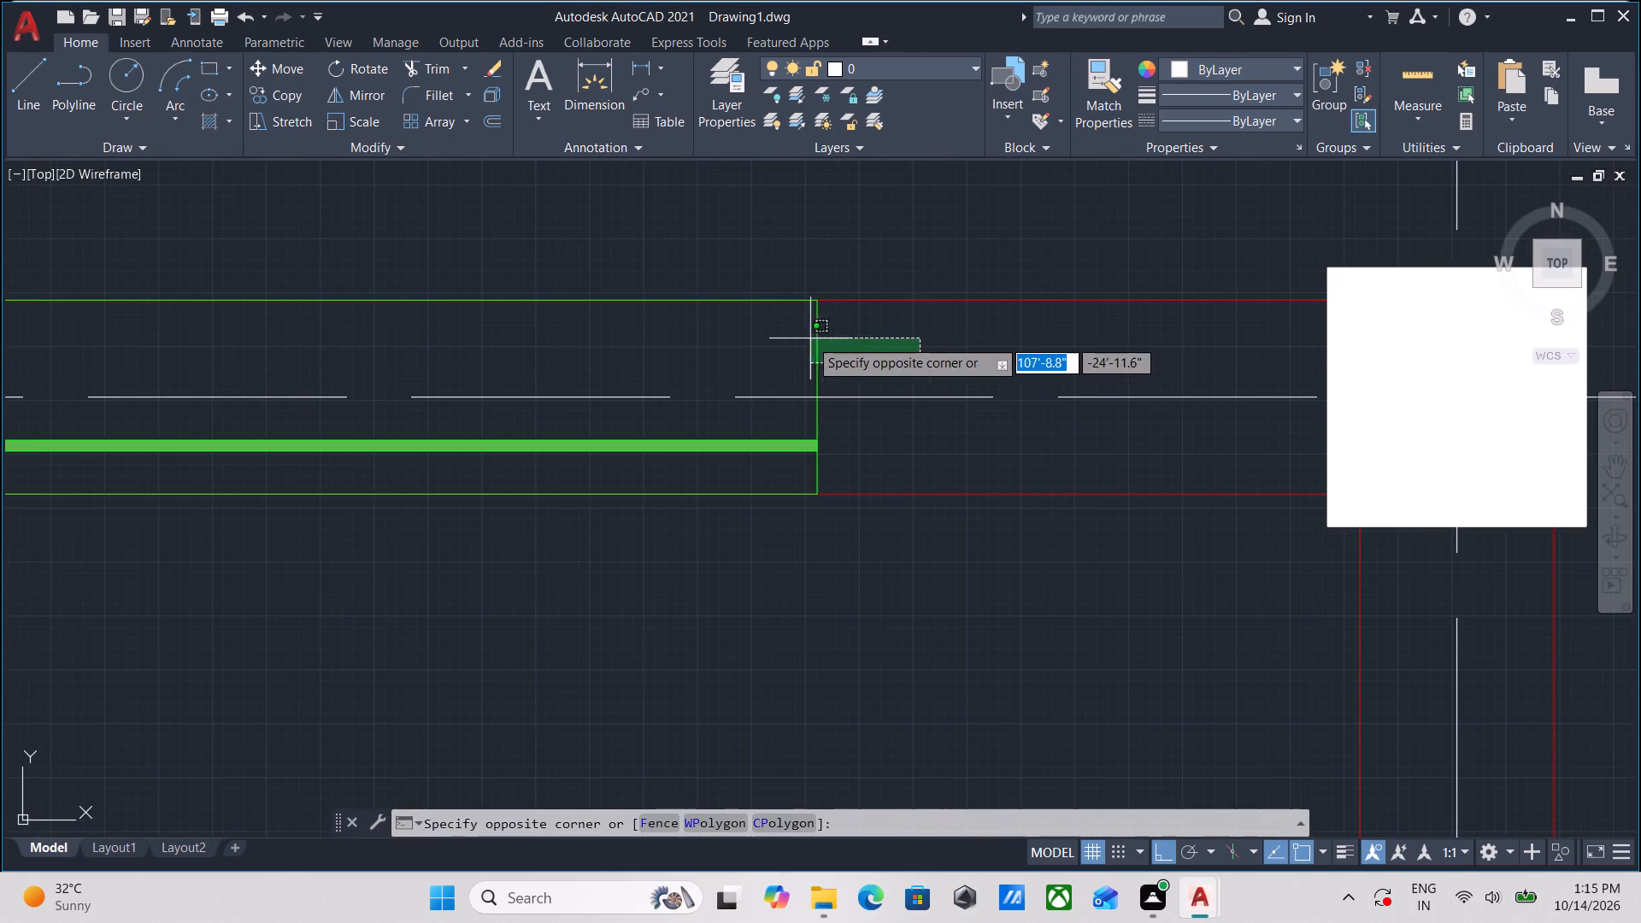
{"action": "left_click", "coordinate": [796, 338]}
{"action": "right_click", "coordinate": [796, 338]}
{"action": "left_click", "coordinate": [862, 458]}
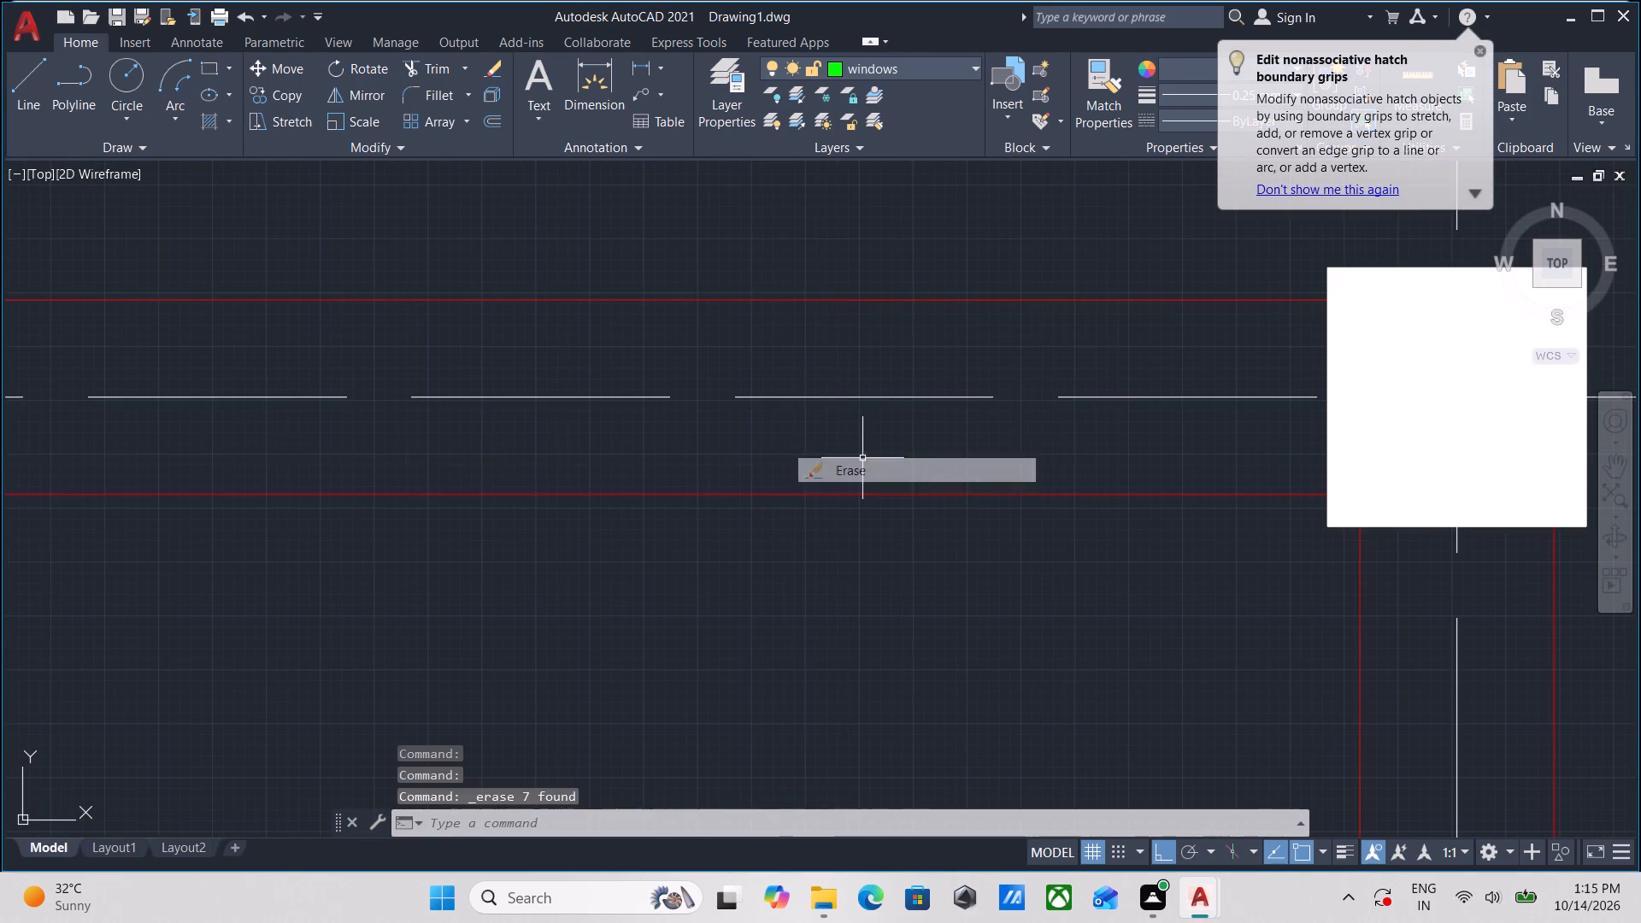
Erase the yellow double door in the north wall of the living area.
{"action": "scroll", "coordinate": [862, 456], "scroll_direction": "down", "scroll_amount": 4}
{"action": "middle_click_drag", "start_coordinate": [549, 427], "coordinate": [921, 408]}
{"action": "left_click", "coordinate": [736, 332]}
{"action": "left_click", "coordinate": [590, 364]}
{"action": "right_click", "coordinate": [590, 364]}
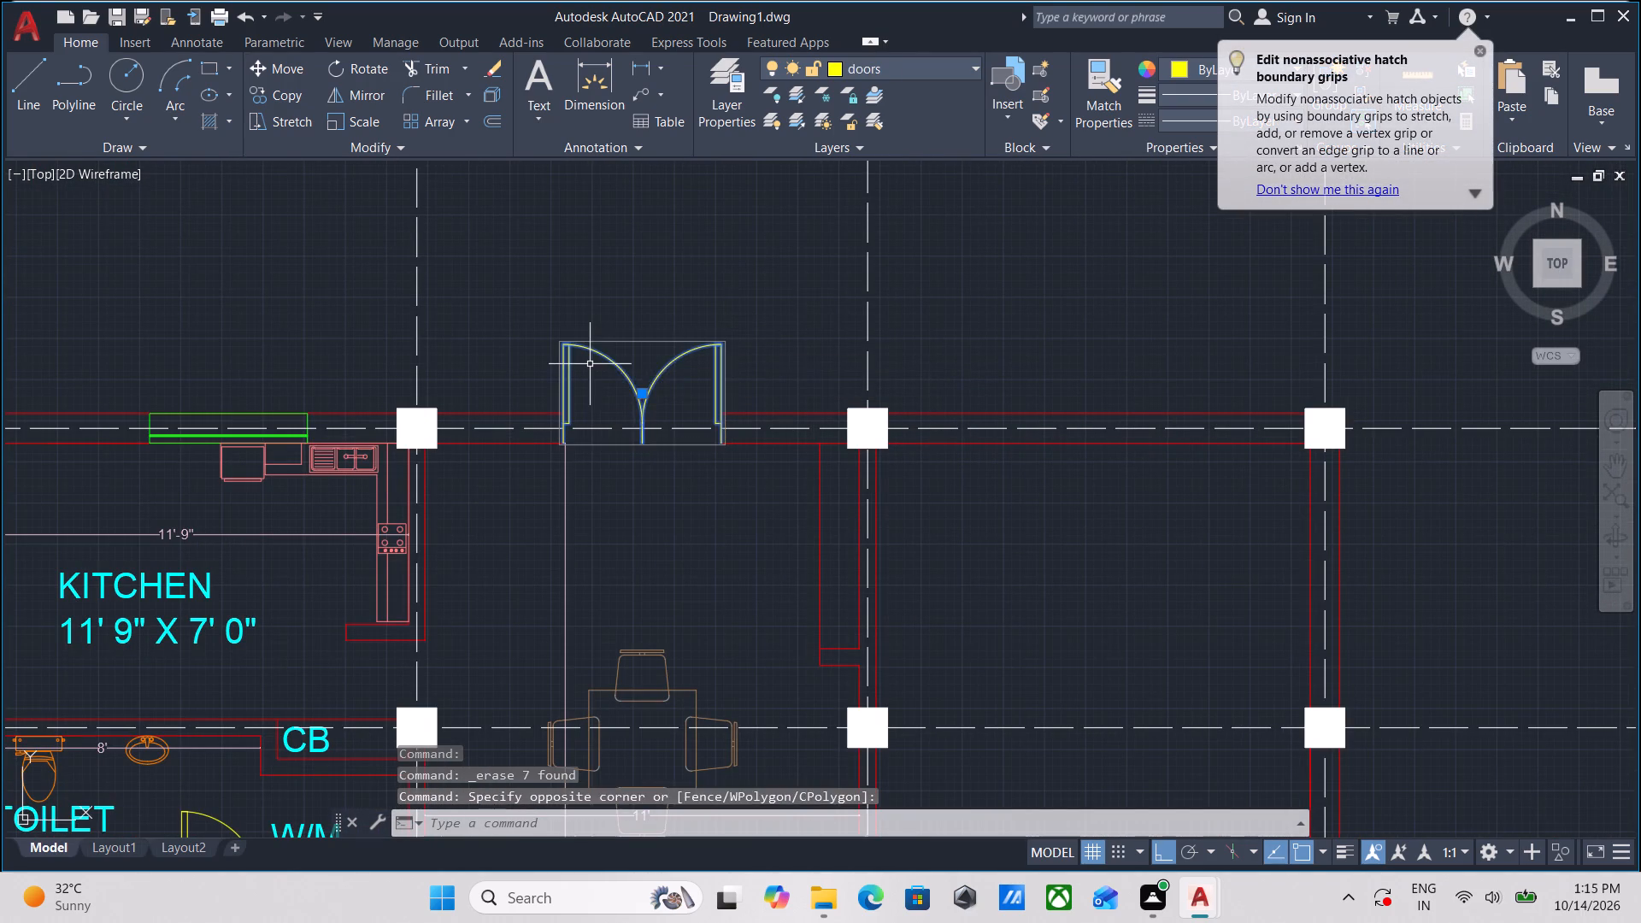
{"action": "left_click", "coordinate": [638, 498]}
Erase the living room's vertical 22'-7" dimension and the narrow wall recess lines beside its northeast wall.
{"action": "scroll", "coordinate": [485, 358], "scroll_direction": "down", "scroll_amount": 1}
{"action": "middle_click_drag", "start_coordinate": [485, 358], "coordinate": [679, 345]}
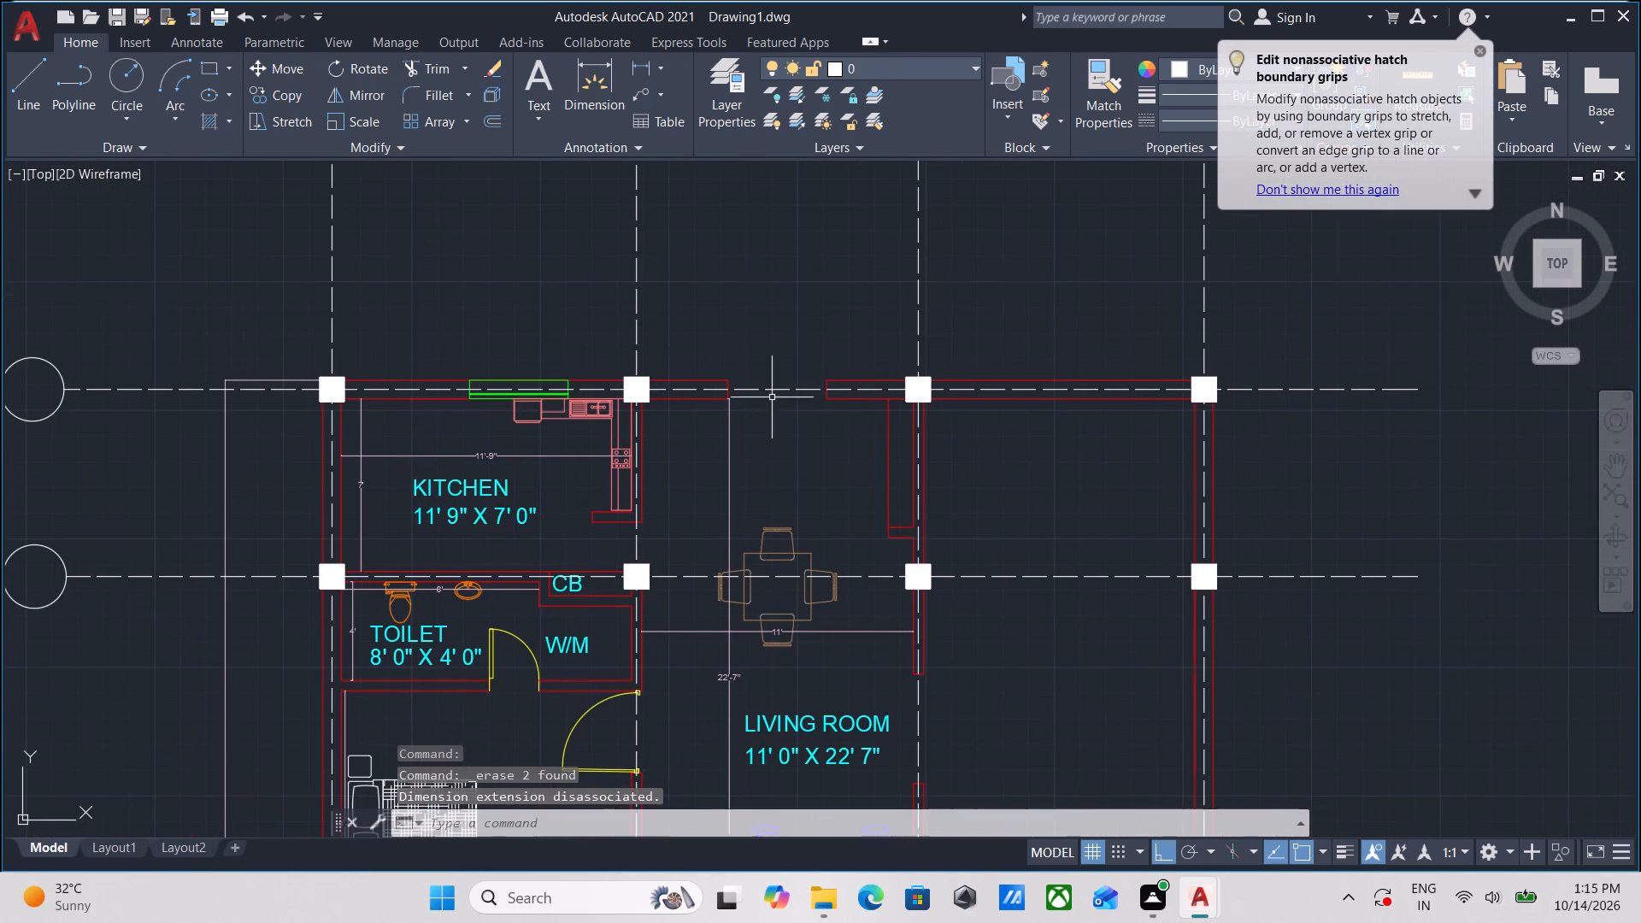
{"action": "left_click", "coordinate": [893, 484]}
{"action": "left_click", "coordinate": [677, 462]}
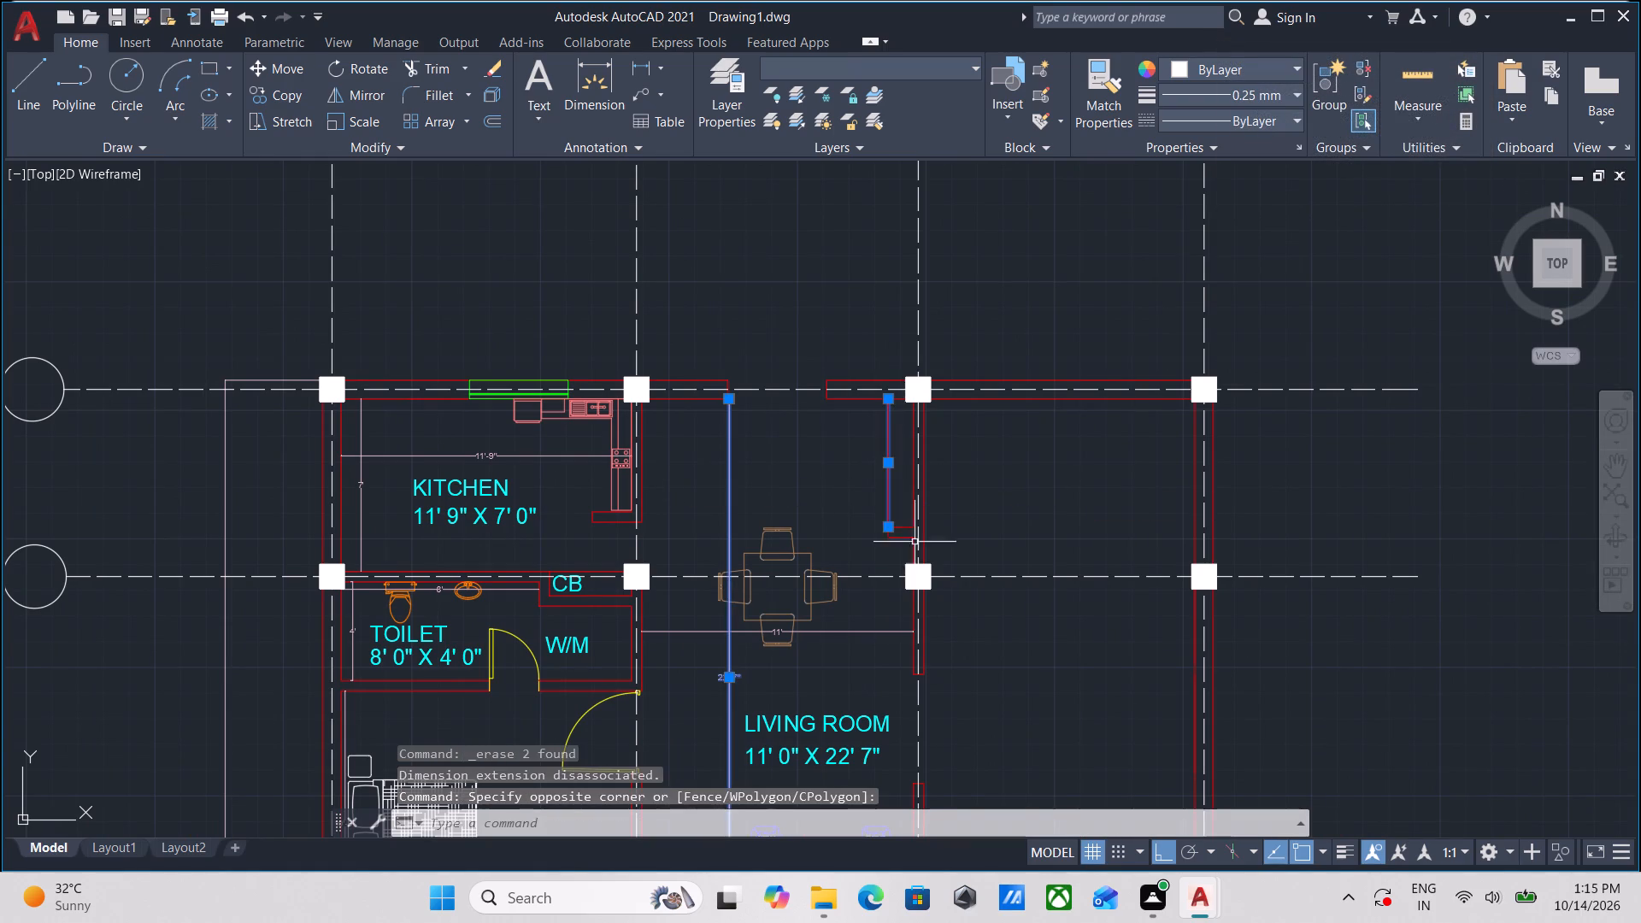
{"action": "scroll", "coordinate": [944, 550], "scroll_direction": "up", "scroll_amount": 2}
{"action": "left_click", "coordinate": [832, 546]}
{"action": "left_click", "coordinate": [755, 419]}
{"action": "right_click", "coordinate": [755, 419]}
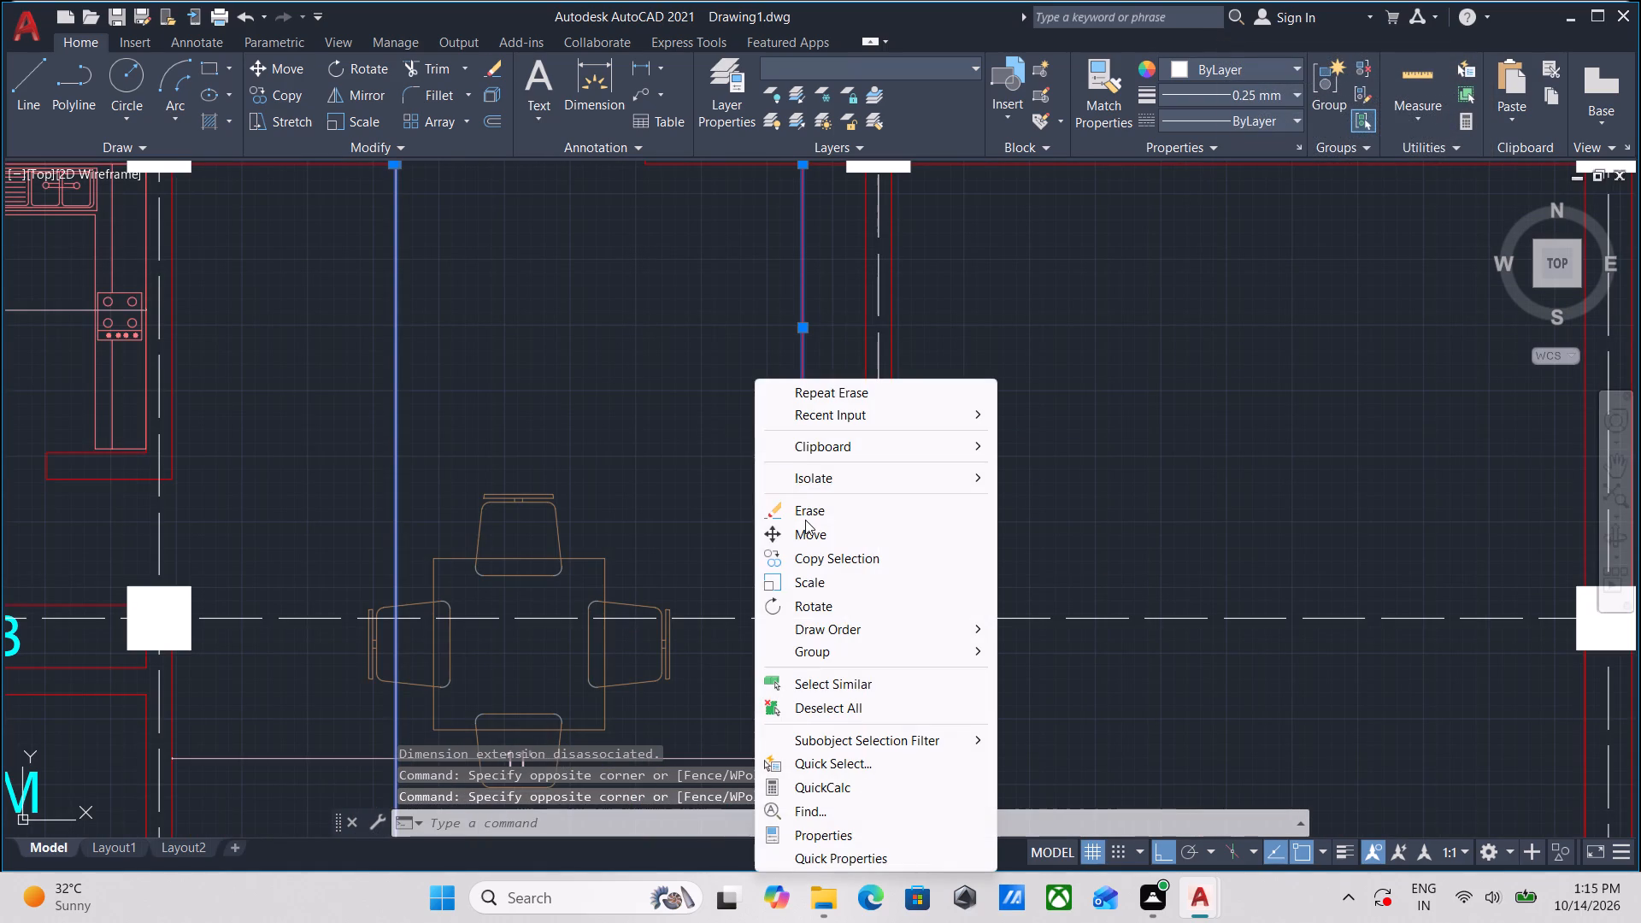
{"action": "left_click", "coordinate": [805, 520]}
Erase the dining table set, the horizontal 11' dimension and the LIVING ROOM 11' 0" X 22' 7" labels.
{"action": "scroll", "coordinate": [695, 500], "scroll_direction": "down", "scroll_amount": 2}
{"action": "middle_click_drag", "start_coordinate": [662, 492], "coordinate": [680, 404]}
{"action": "left_click", "coordinate": [683, 538]}
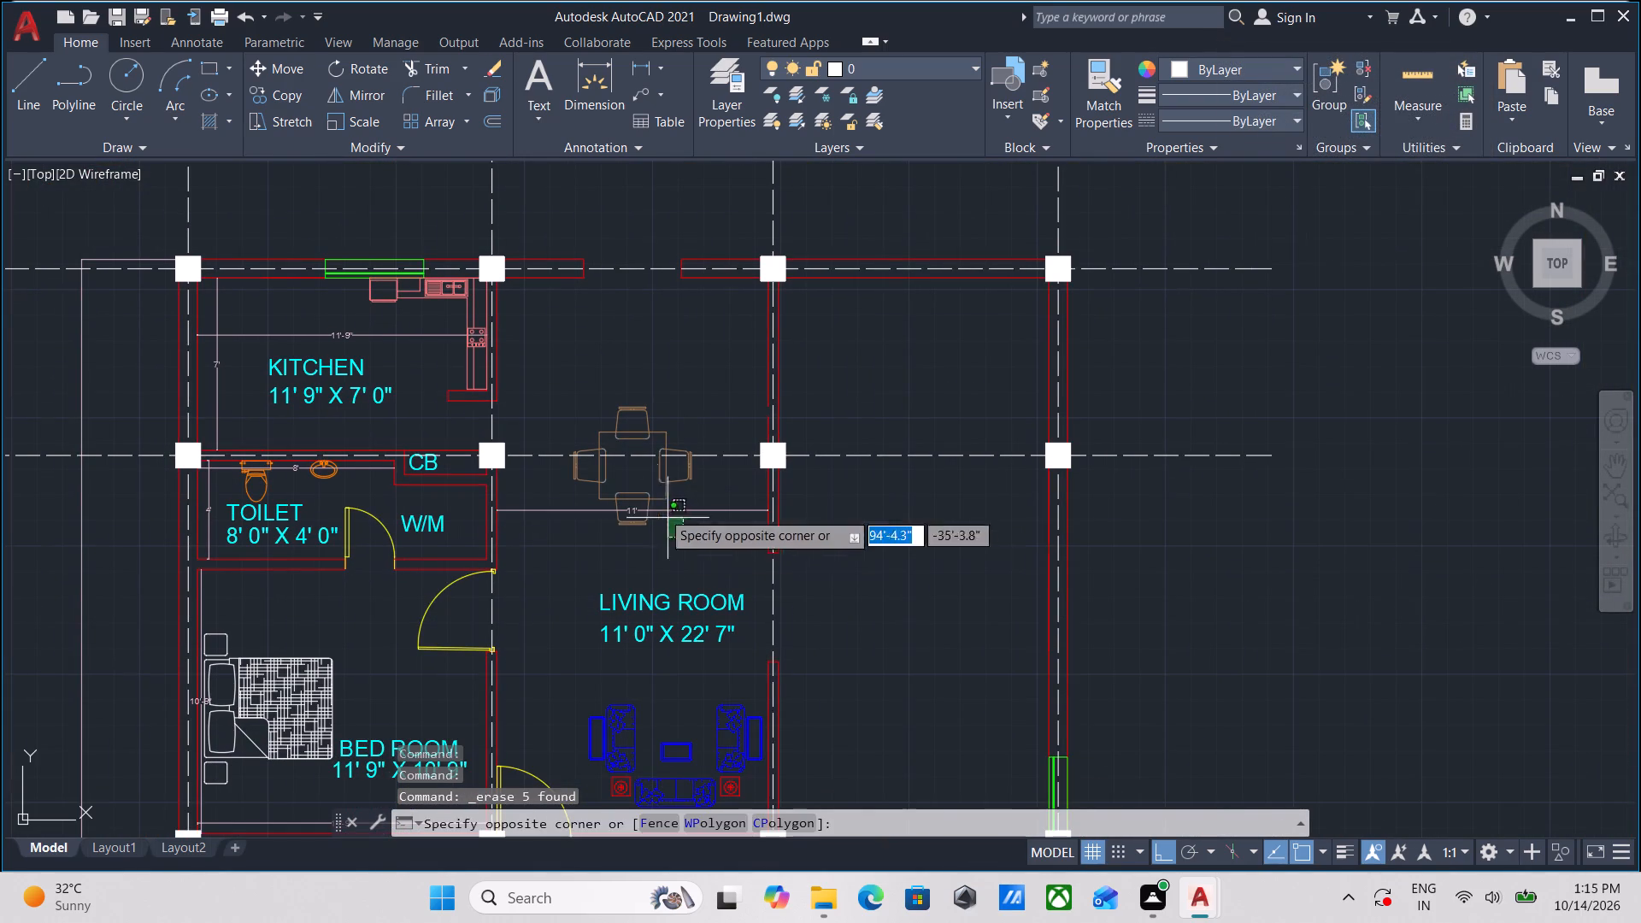
{"action": "left_click", "coordinate": [623, 475]}
{"action": "left_click", "coordinate": [686, 688]}
{"action": "left_click", "coordinate": [605, 506]}
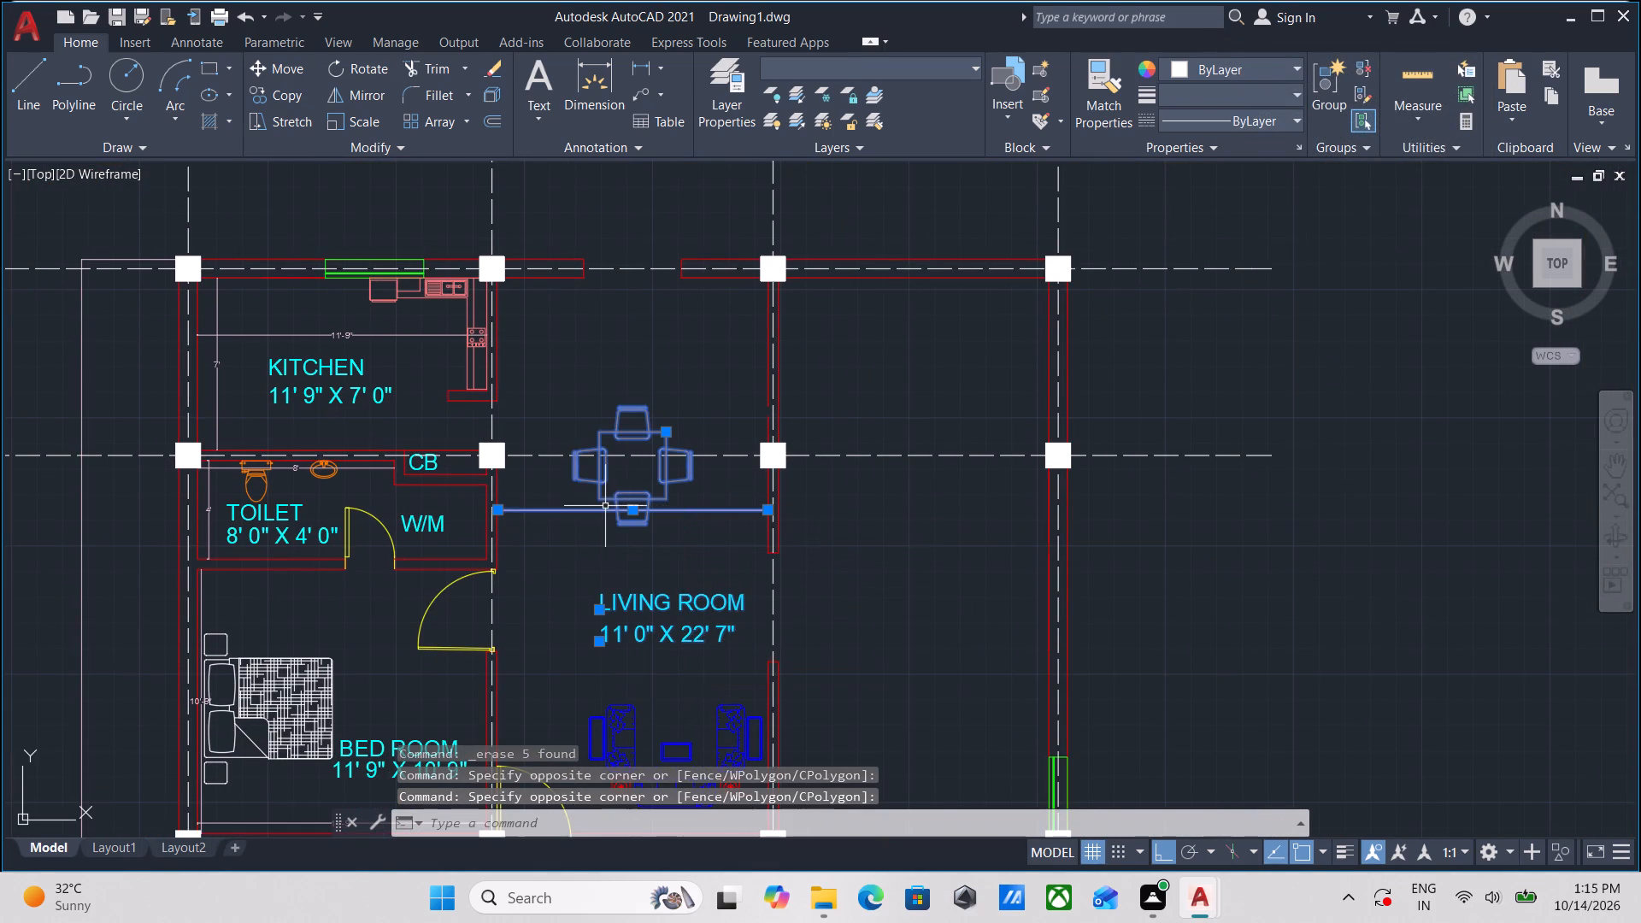
{"action": "right_click", "coordinate": [605, 506]}
{"action": "left_click", "coordinate": [655, 140]}
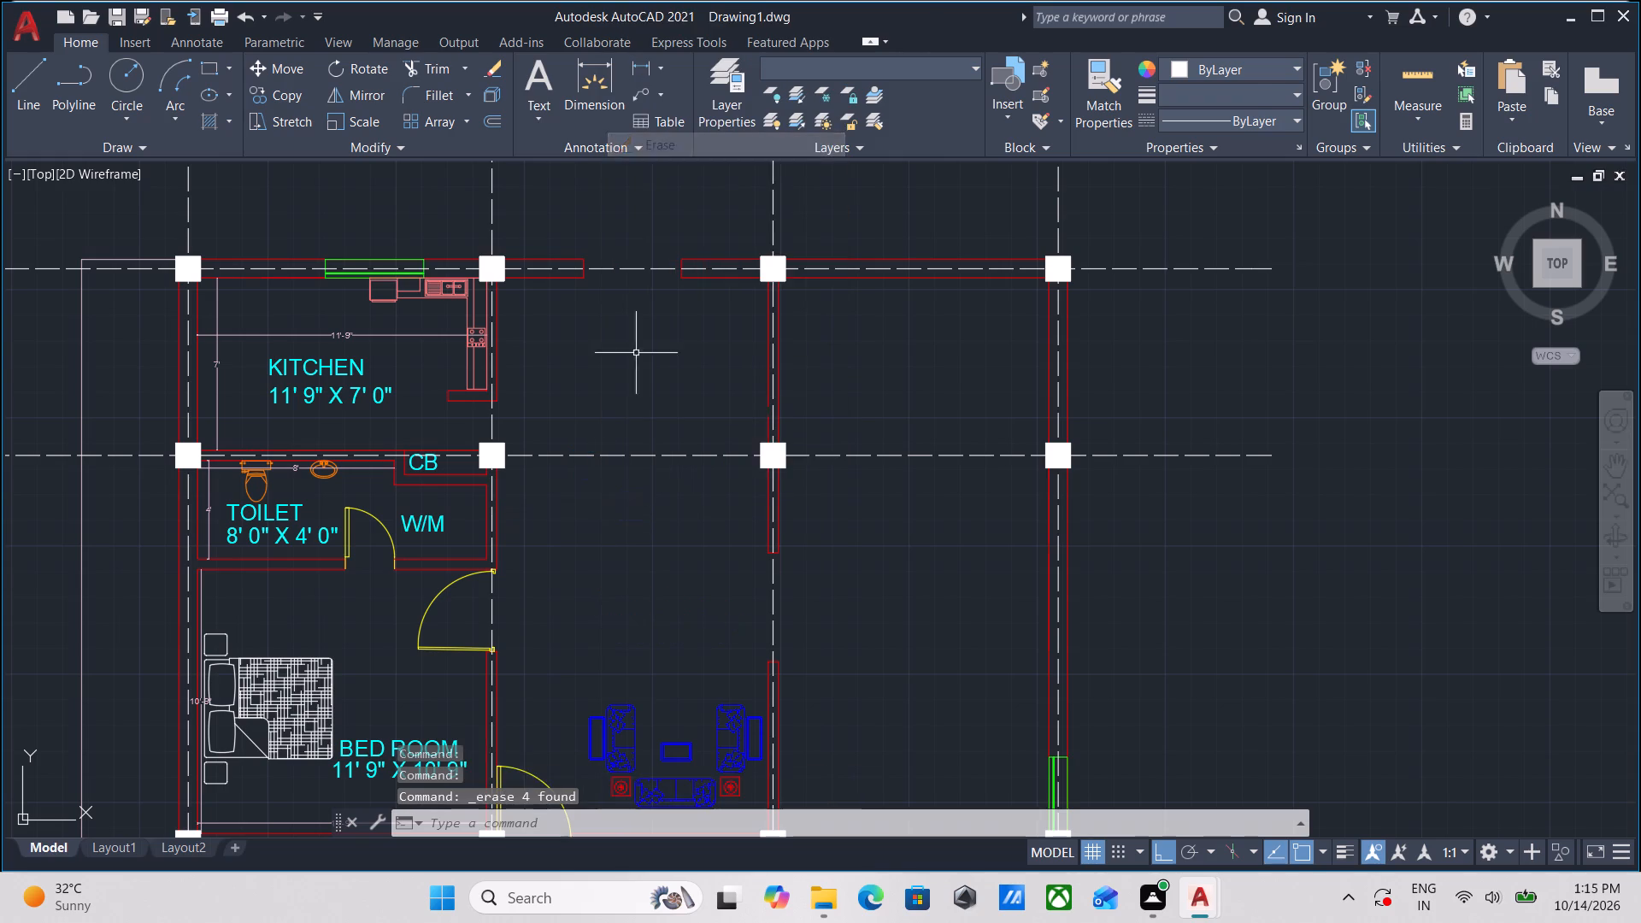
Erase the blue sofa set in the living room above the lift.
{"action": "middle_click_drag", "start_coordinate": [631, 476], "coordinate": [675, 183]}
{"action": "left_click", "coordinate": [710, 365]}
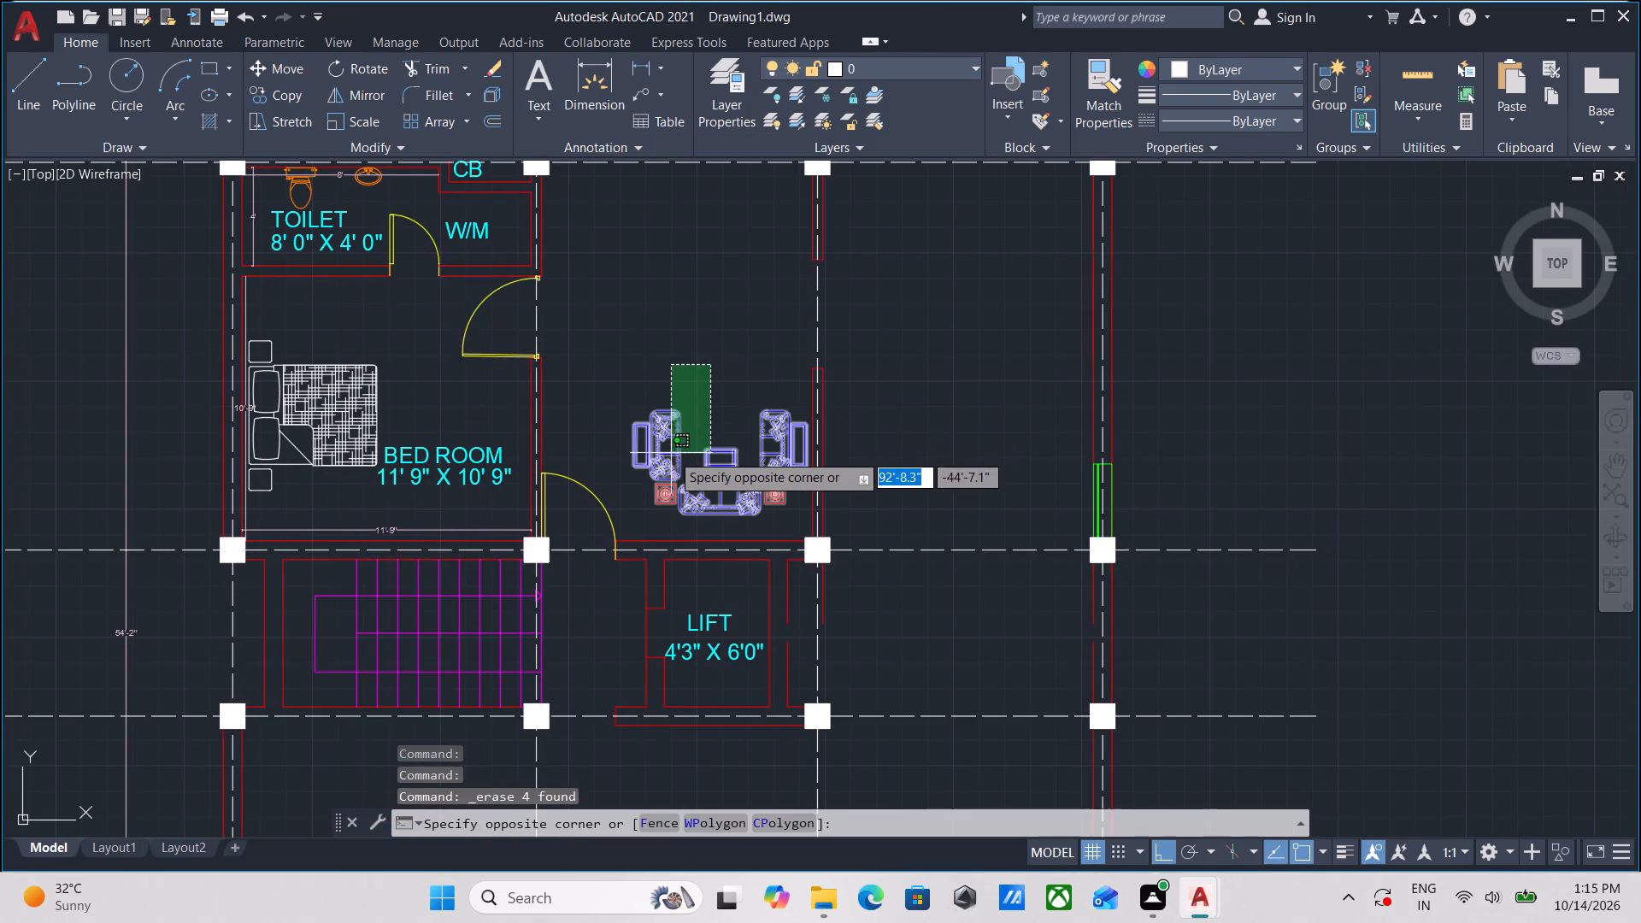
{"action": "left_click", "coordinate": [671, 453]}
{"action": "right_click", "coordinate": [671, 453]}
{"action": "left_click", "coordinate": [727, 469]}
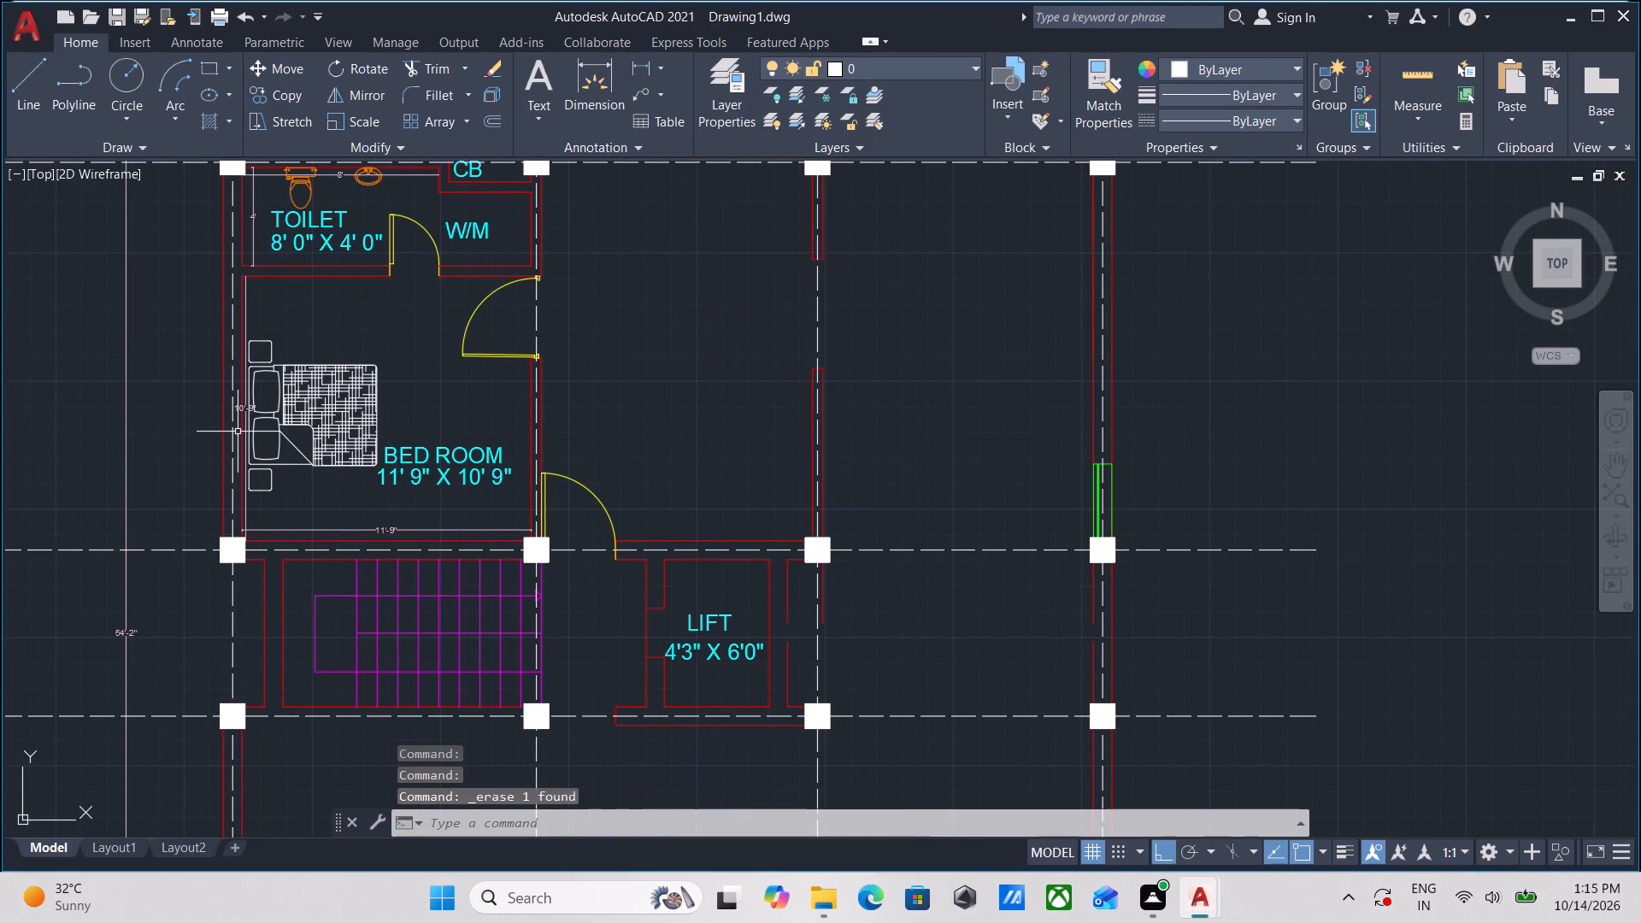
Erase the bed, the BED ROOM 11' 9" X 10' 9" labels and the horizontal 11'-9" dimension above the staircase.
{"action": "left_click", "coordinate": [389, 338]}
{"action": "left_click", "coordinate": [349, 404]}
{"action": "left_click", "coordinate": [479, 422]}
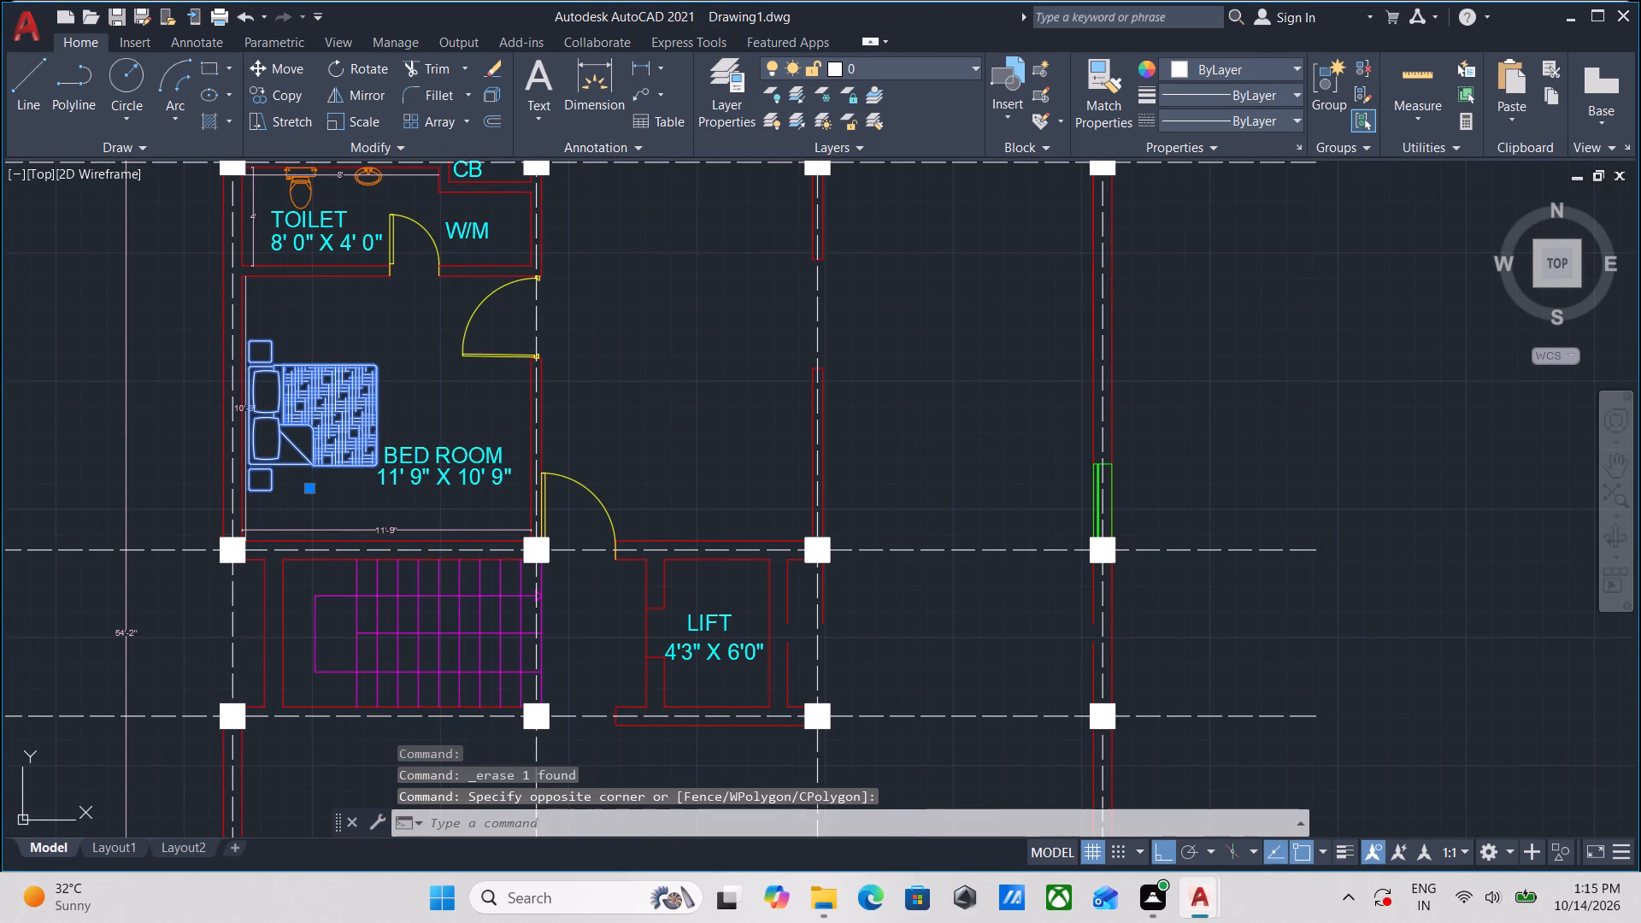
{"action": "left_click", "coordinate": [427, 485]}
{"action": "right_click", "coordinate": [427, 485]}
{"action": "left_click", "coordinate": [499, 515]}
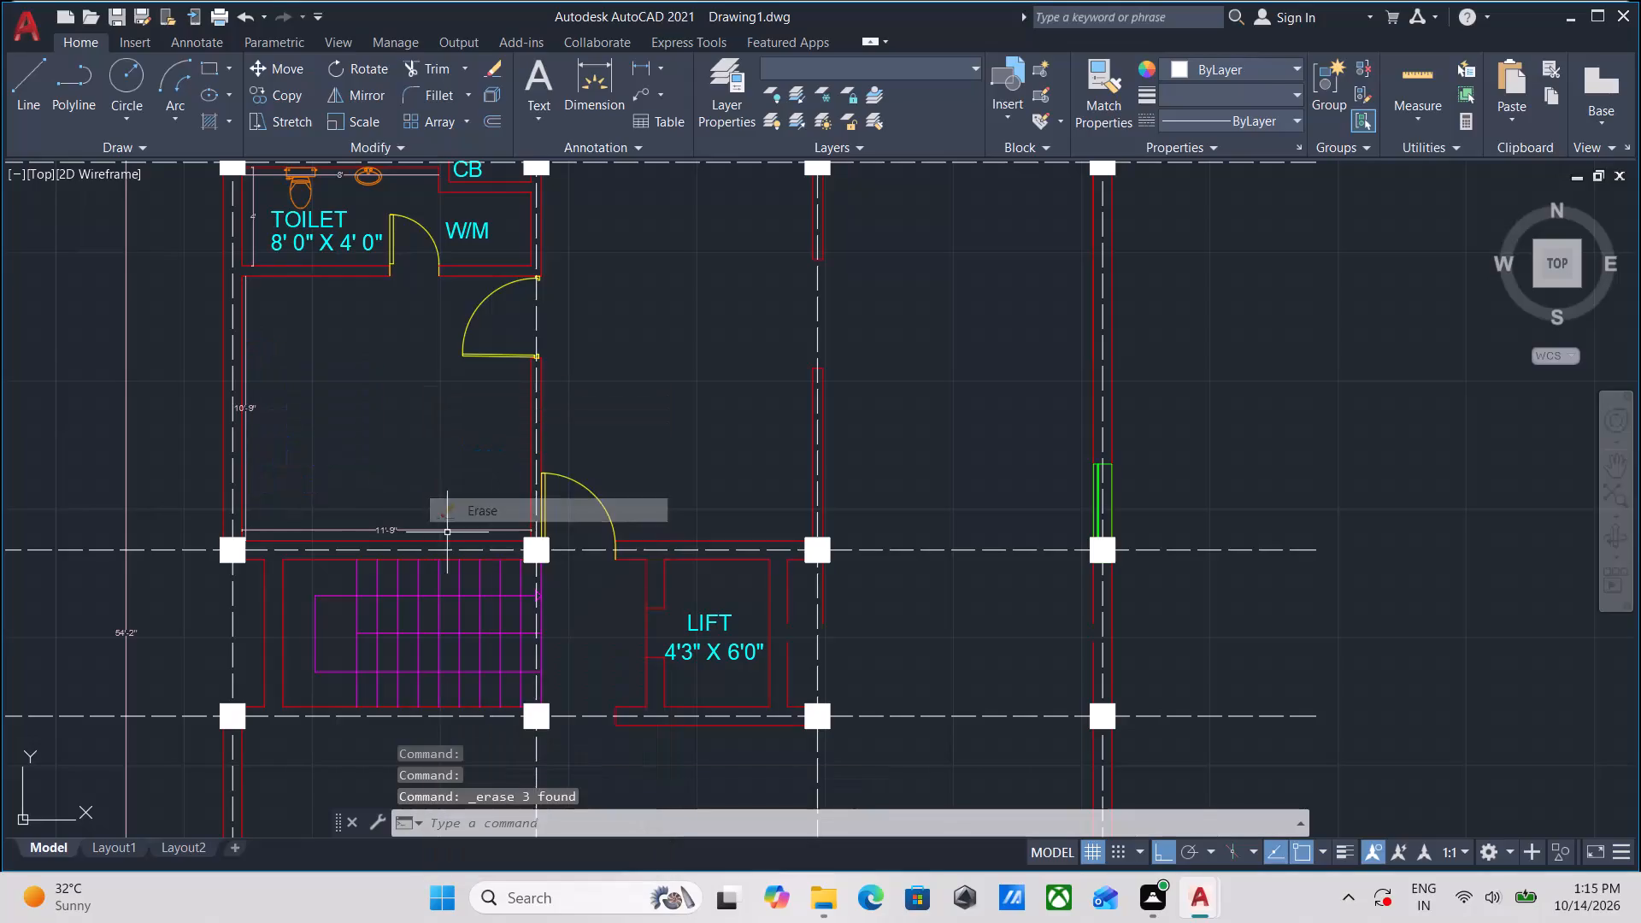
{"action": "scroll", "coordinate": [392, 540], "scroll_direction": "up", "scroll_amount": 2}
{"action": "left_click", "coordinate": [385, 527]}
{"action": "left_click", "coordinate": [375, 490]}
{"action": "middle_click_drag", "start_coordinate": [374, 482], "coordinate": [613, 536]}
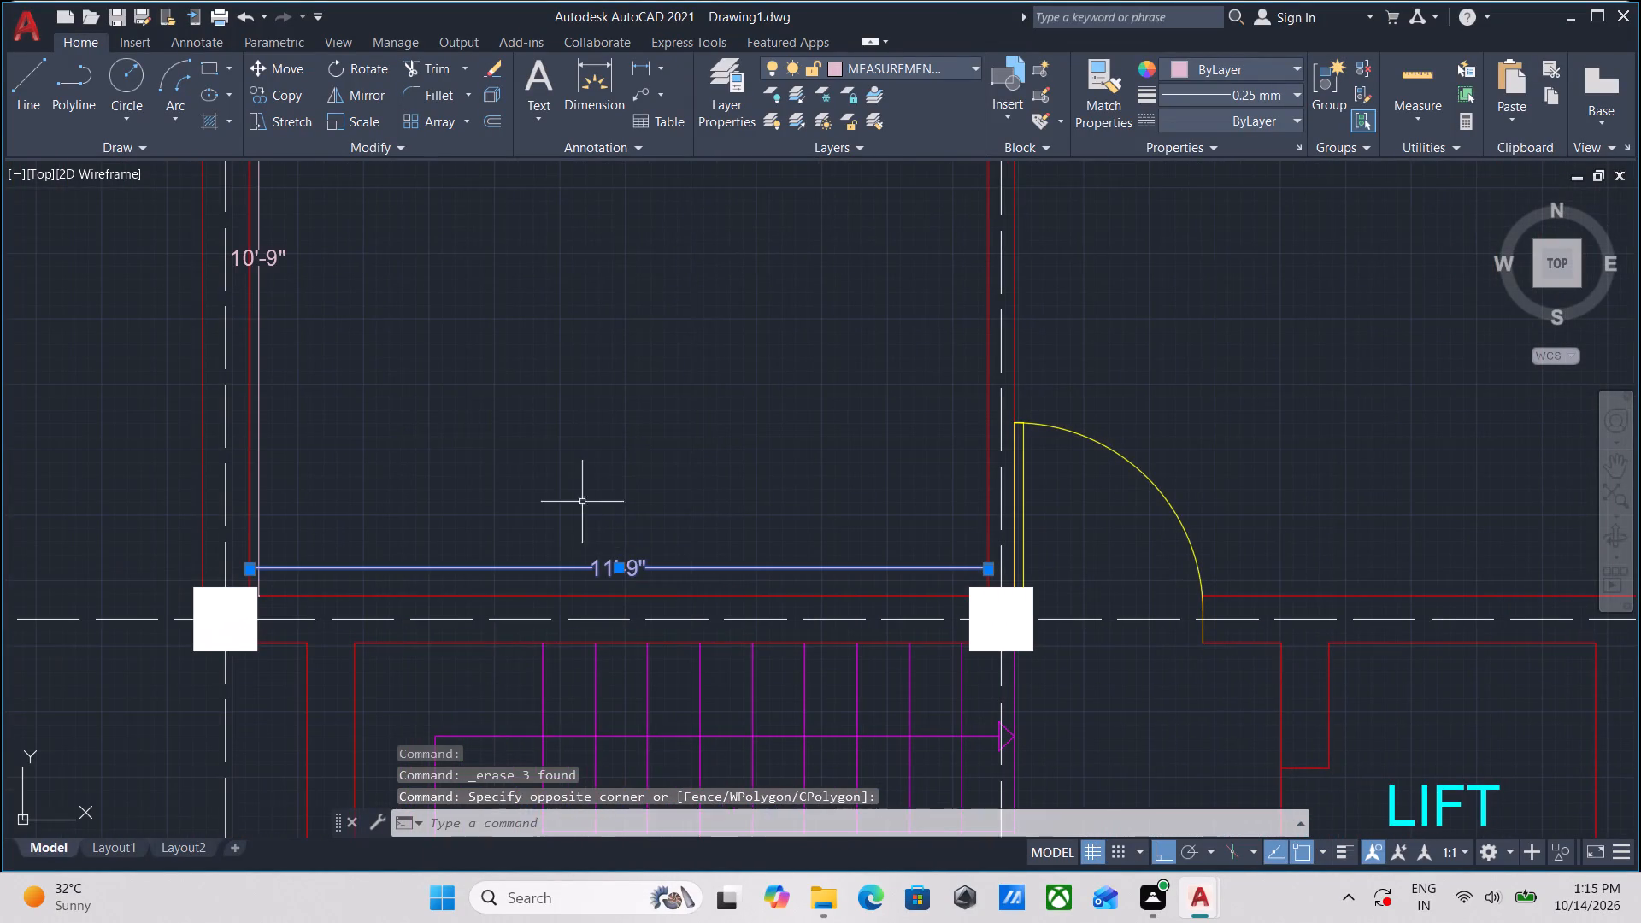
{"action": "right_click", "coordinate": [472, 438]}
{"action": "left_click", "coordinate": [573, 473]}
Erase the 8' 0" X 4' 0" toilet's labels, WC, basin and door, with the wall lines along its south side.
{"action": "scroll", "coordinate": [465, 403], "scroll_direction": "down", "scroll_amount": 2}
{"action": "middle_click_drag", "start_coordinate": [465, 403], "coordinate": [550, 556]}
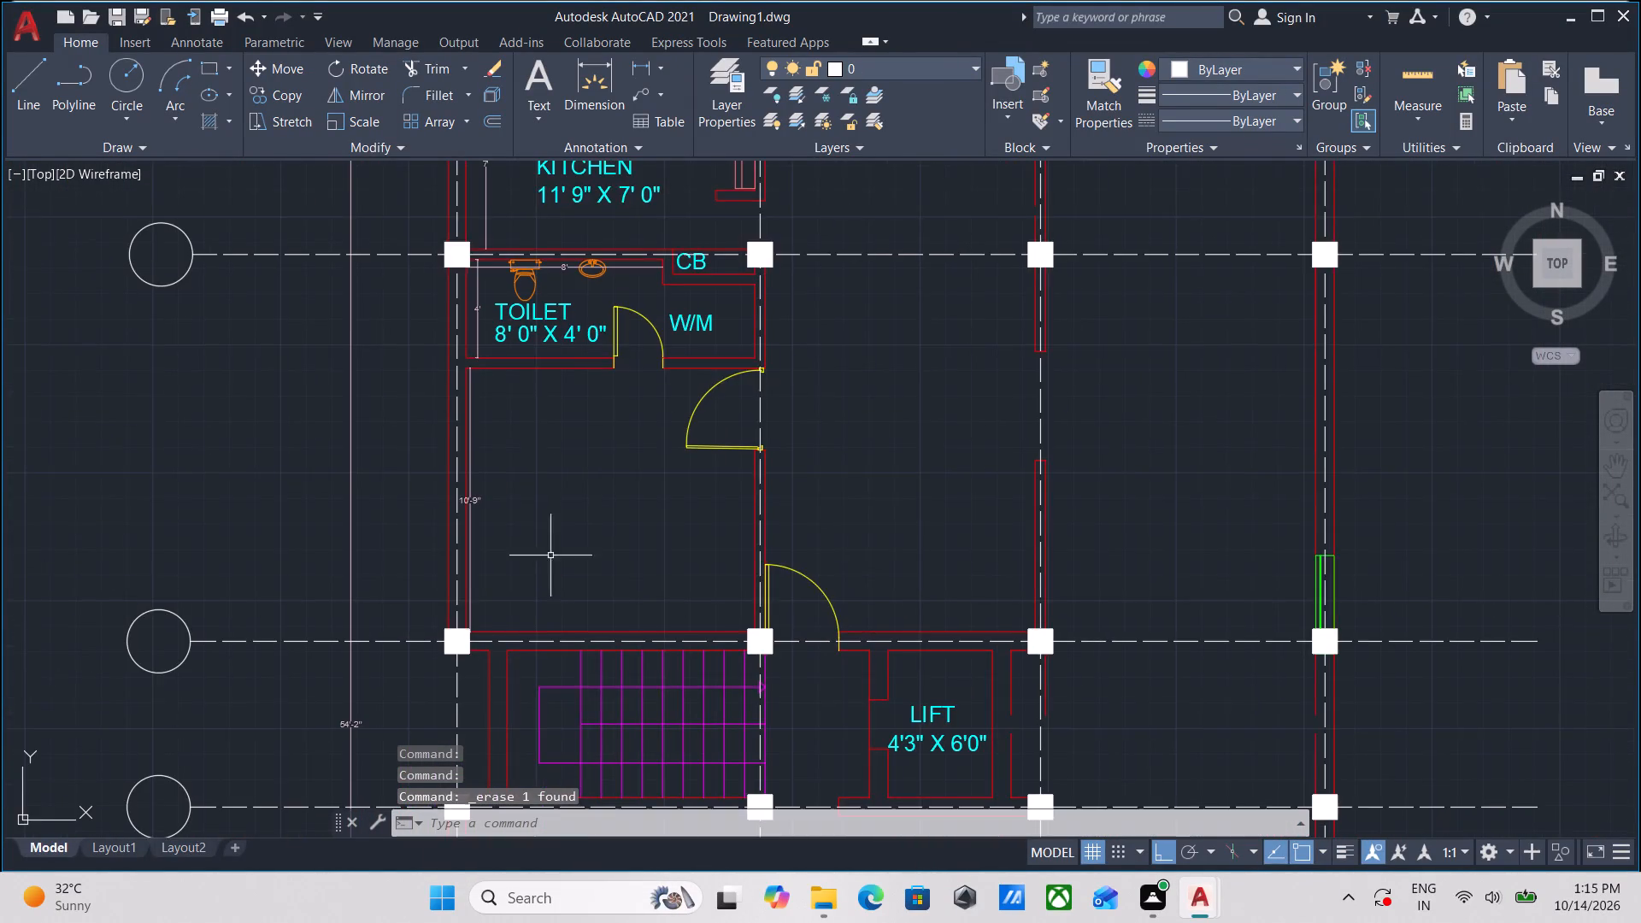
{"action": "middle_click_drag", "start_coordinate": [534, 370], "coordinate": [609, 526]}
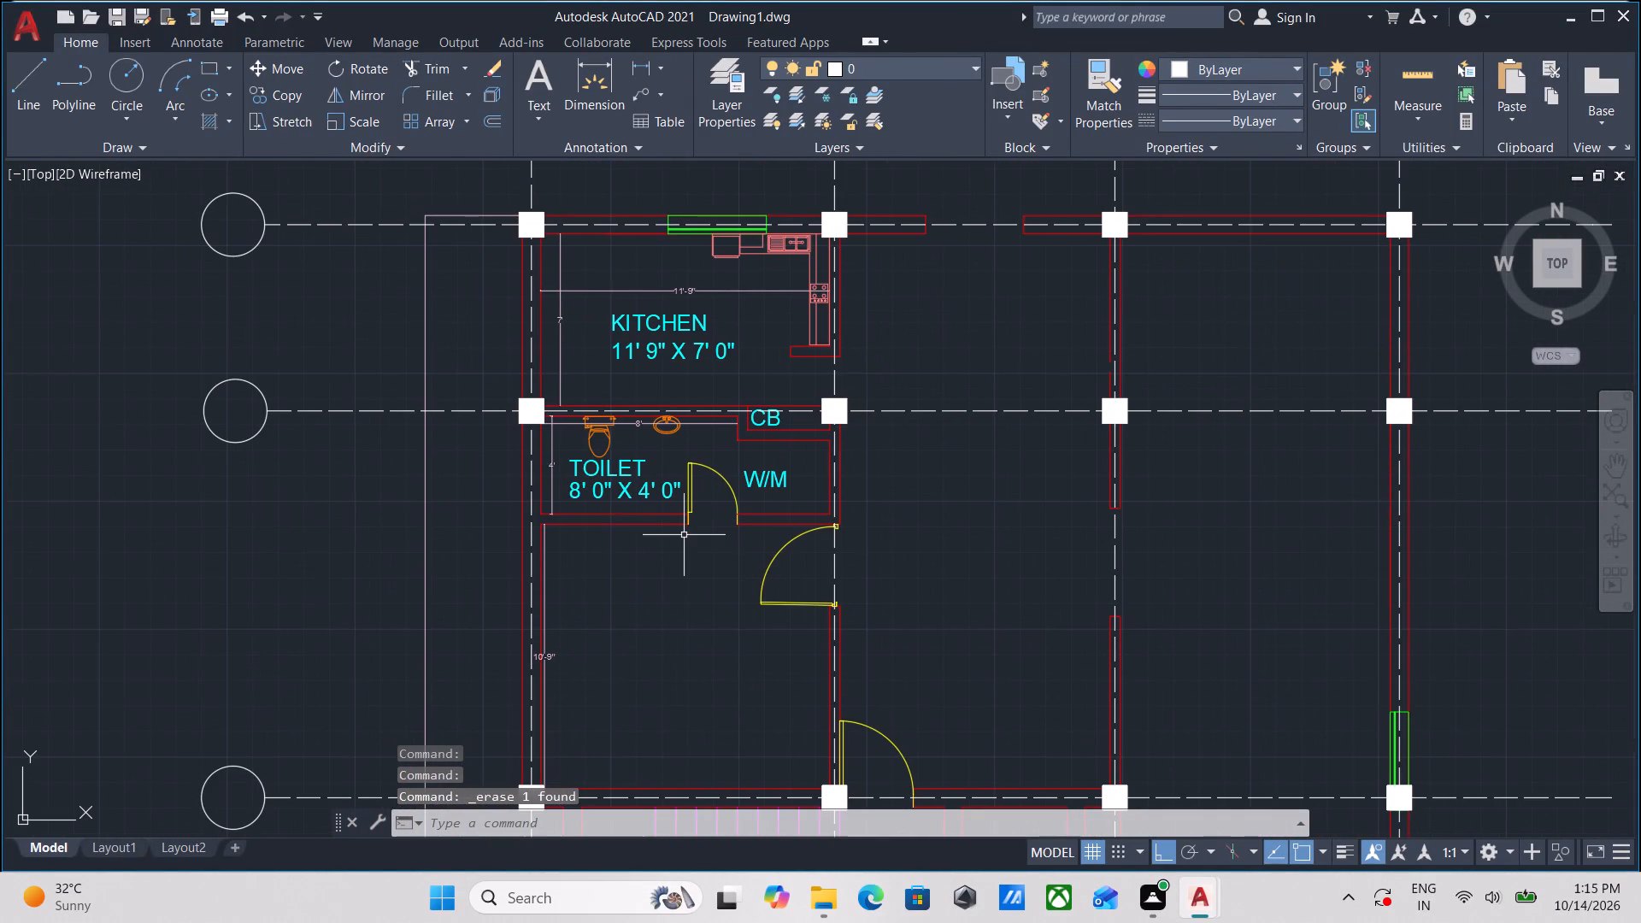
{"action": "left_click", "coordinate": [691, 552]}
{"action": "left_click", "coordinate": [602, 447]}
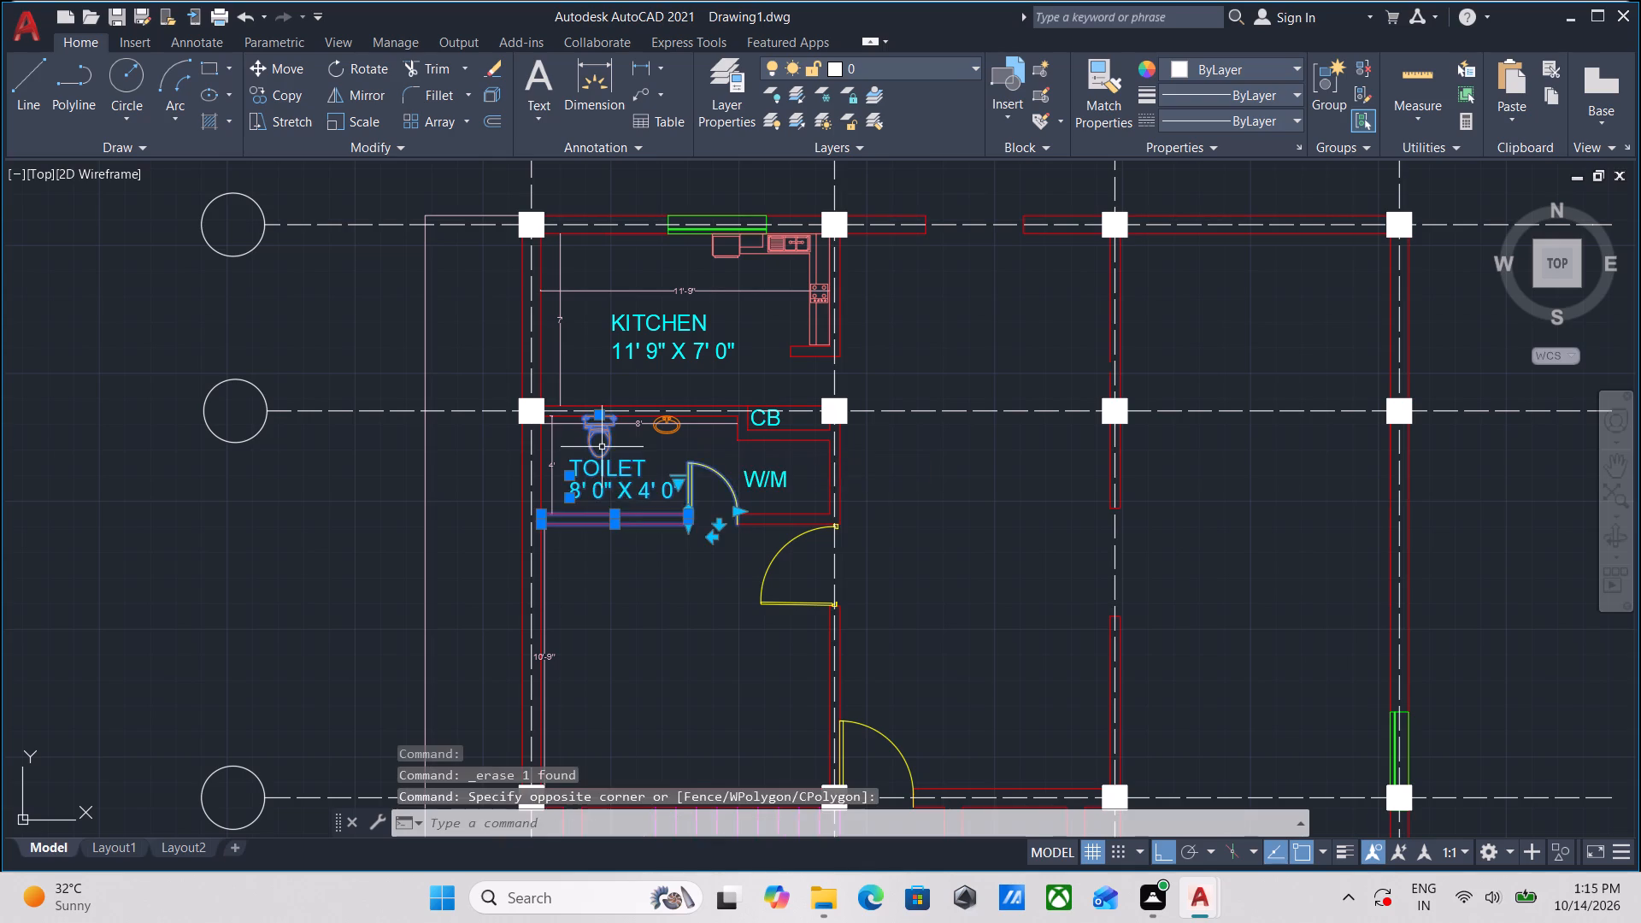
{"action": "scroll", "coordinate": [626, 440], "scroll_direction": "up", "scroll_amount": 2}
{"action": "left_click", "coordinate": [756, 462]}
{"action": "left_click", "coordinate": [699, 414]}
{"action": "right_click", "coordinate": [699, 414]}
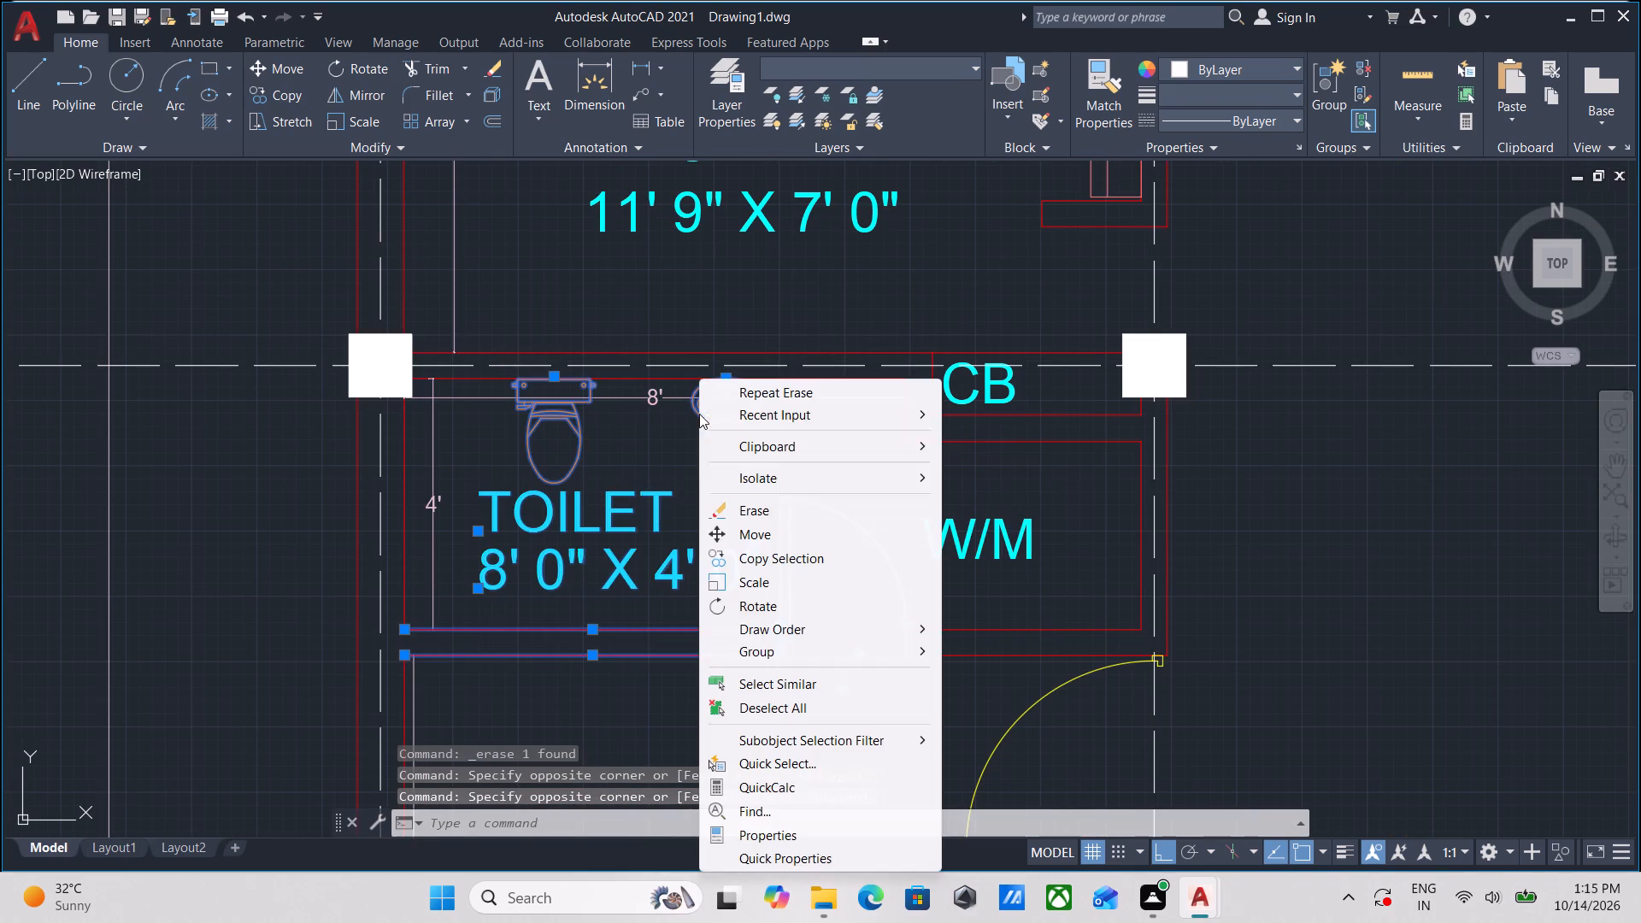
{"action": "left_click", "coordinate": [768, 514]}
Erase the W/M label and the short wall below it, including the wall's leftover end line.
{"action": "scroll", "coordinate": [768, 514], "scroll_direction": "down", "scroll_amount": 2}
{"action": "middle_click_drag", "start_coordinate": [768, 514], "coordinate": [673, 446]}
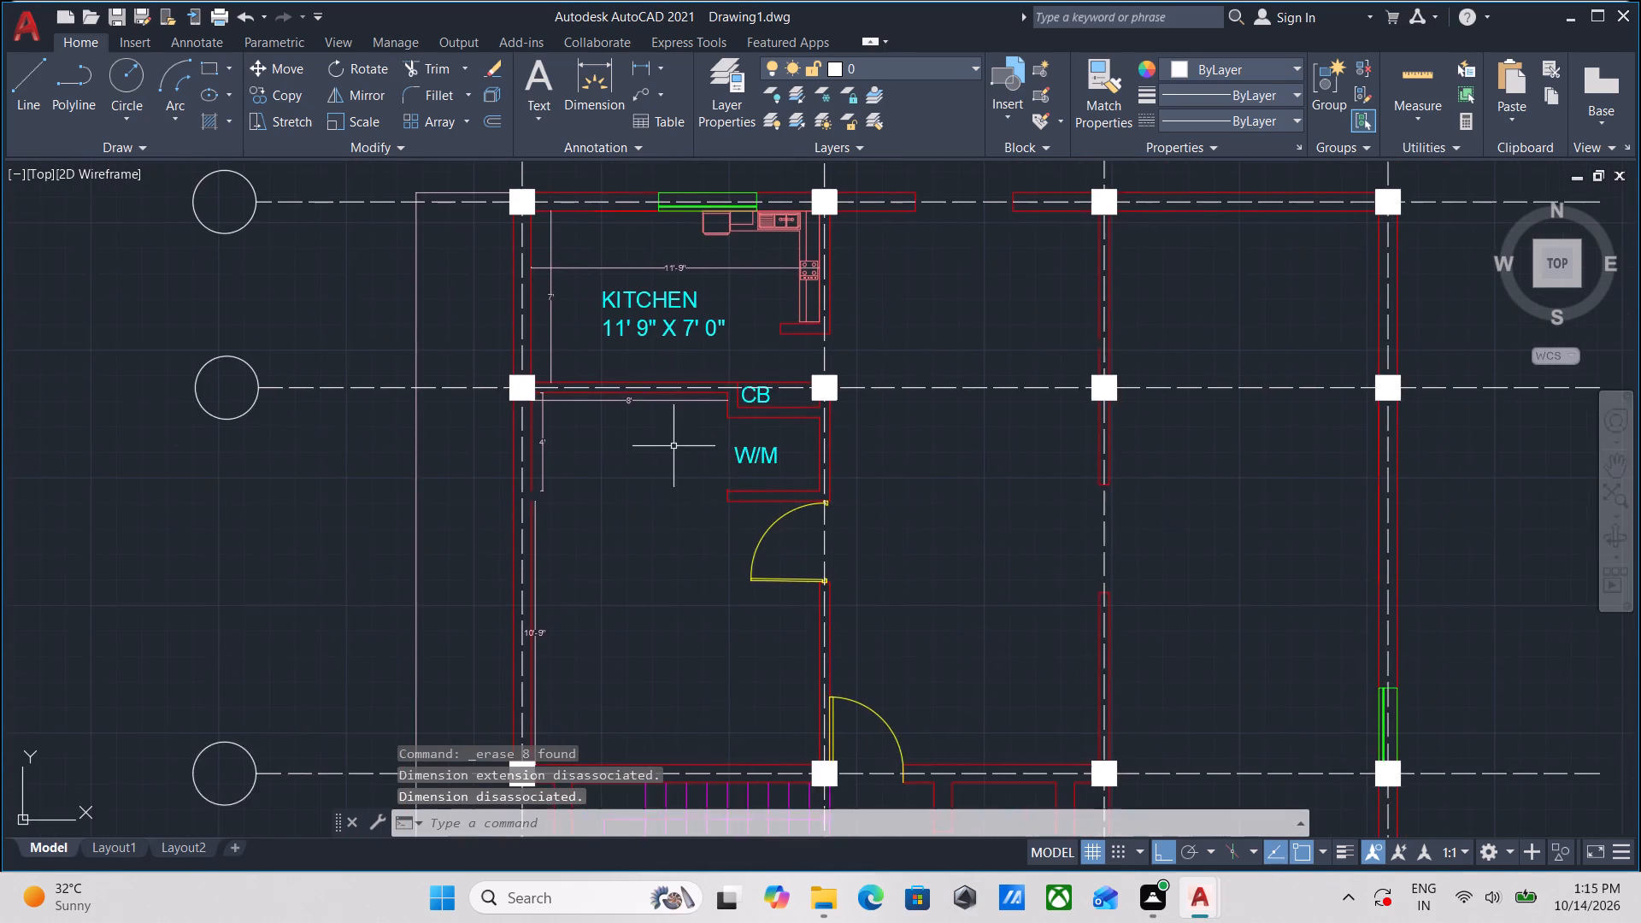
{"action": "scroll", "coordinate": [719, 492], "scroll_direction": "up", "scroll_amount": 2}
{"action": "left_click", "coordinate": [748, 538]}
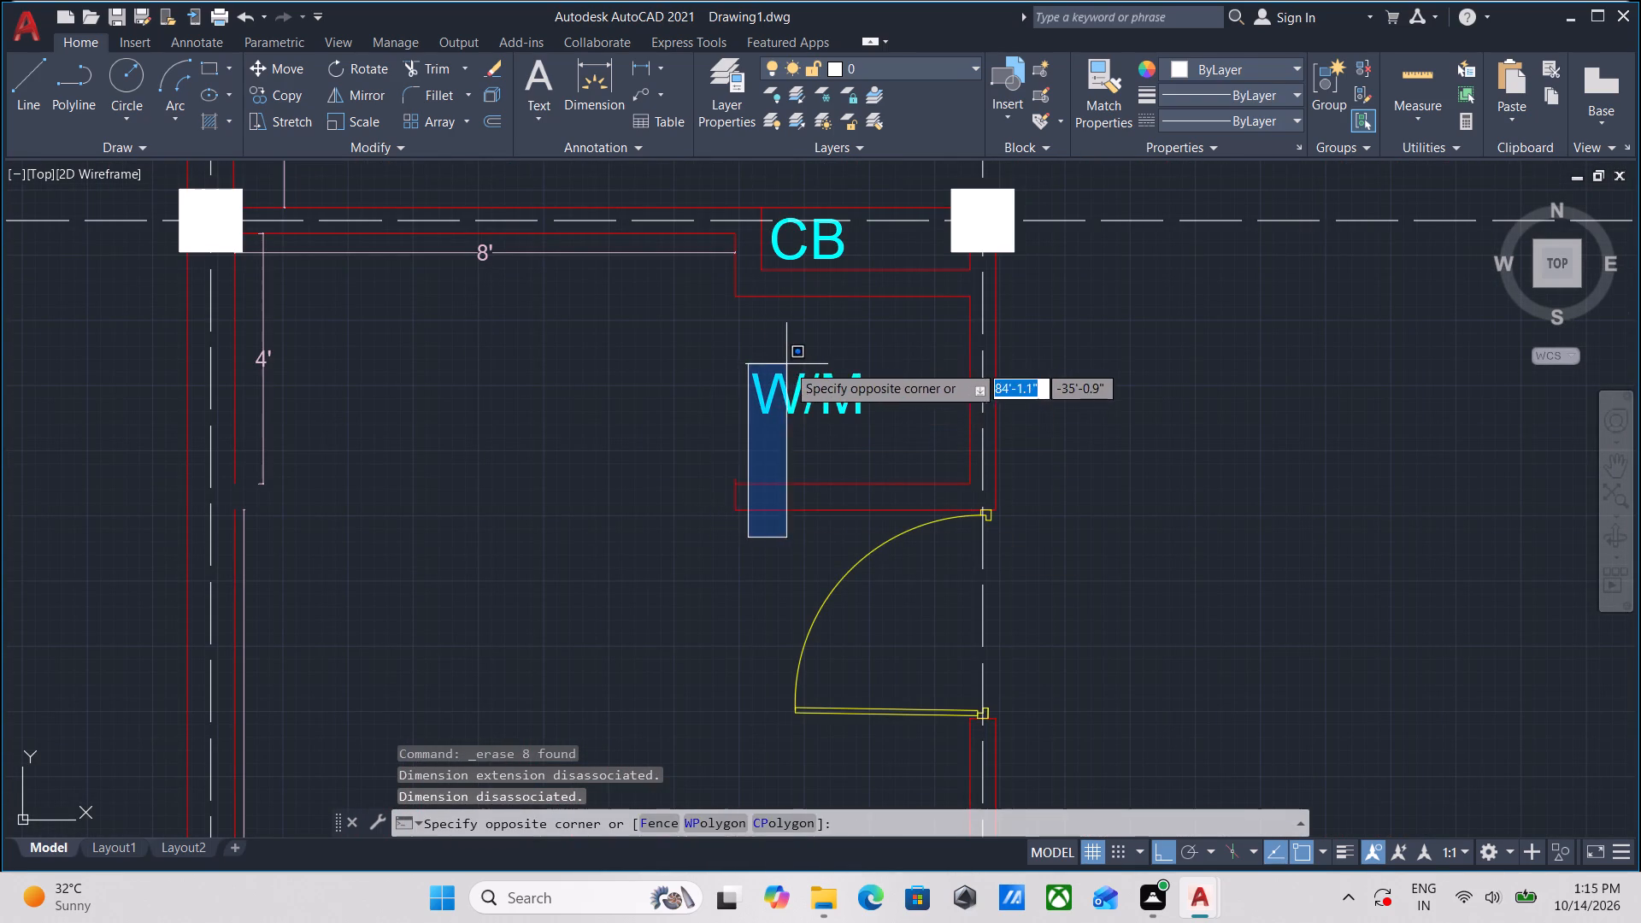
{"action": "left_click", "coordinate": [868, 355]}
{"action": "left_click", "coordinate": [817, 550]}
{"action": "left_click", "coordinate": [736, 383]}
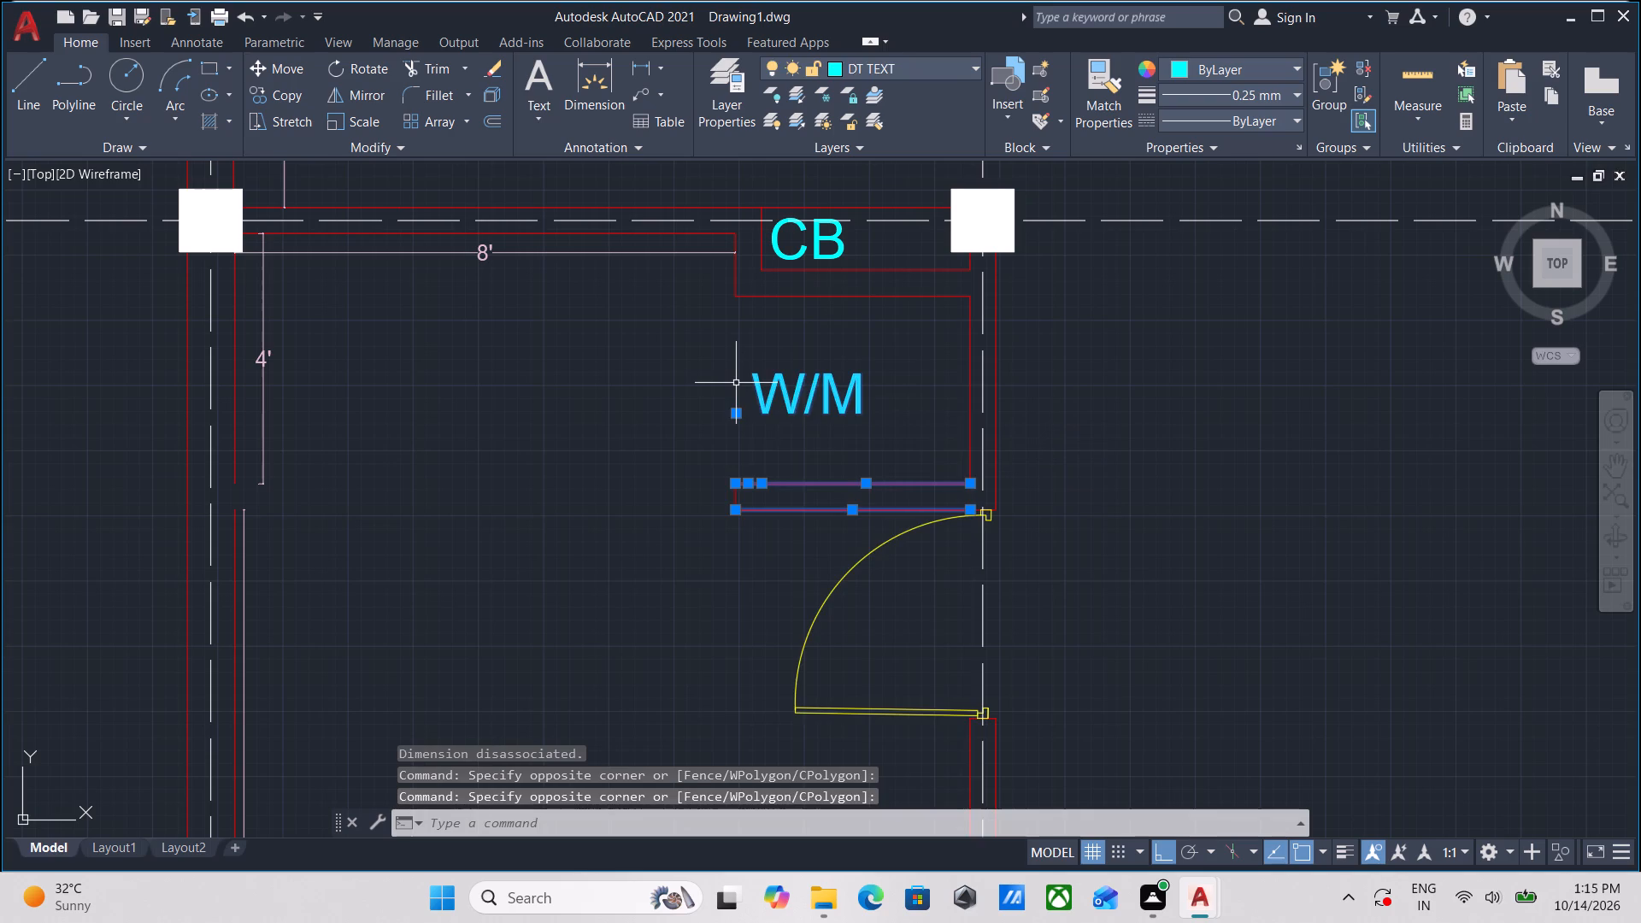
{"action": "right_click", "coordinate": [736, 383]}
{"action": "left_click", "coordinate": [787, 515]}
{"action": "scroll", "coordinate": [787, 514], "scroll_direction": "down", "scroll_amount": 2}
{"action": "middle_click_drag", "start_coordinate": [787, 514], "coordinate": [715, 567]}
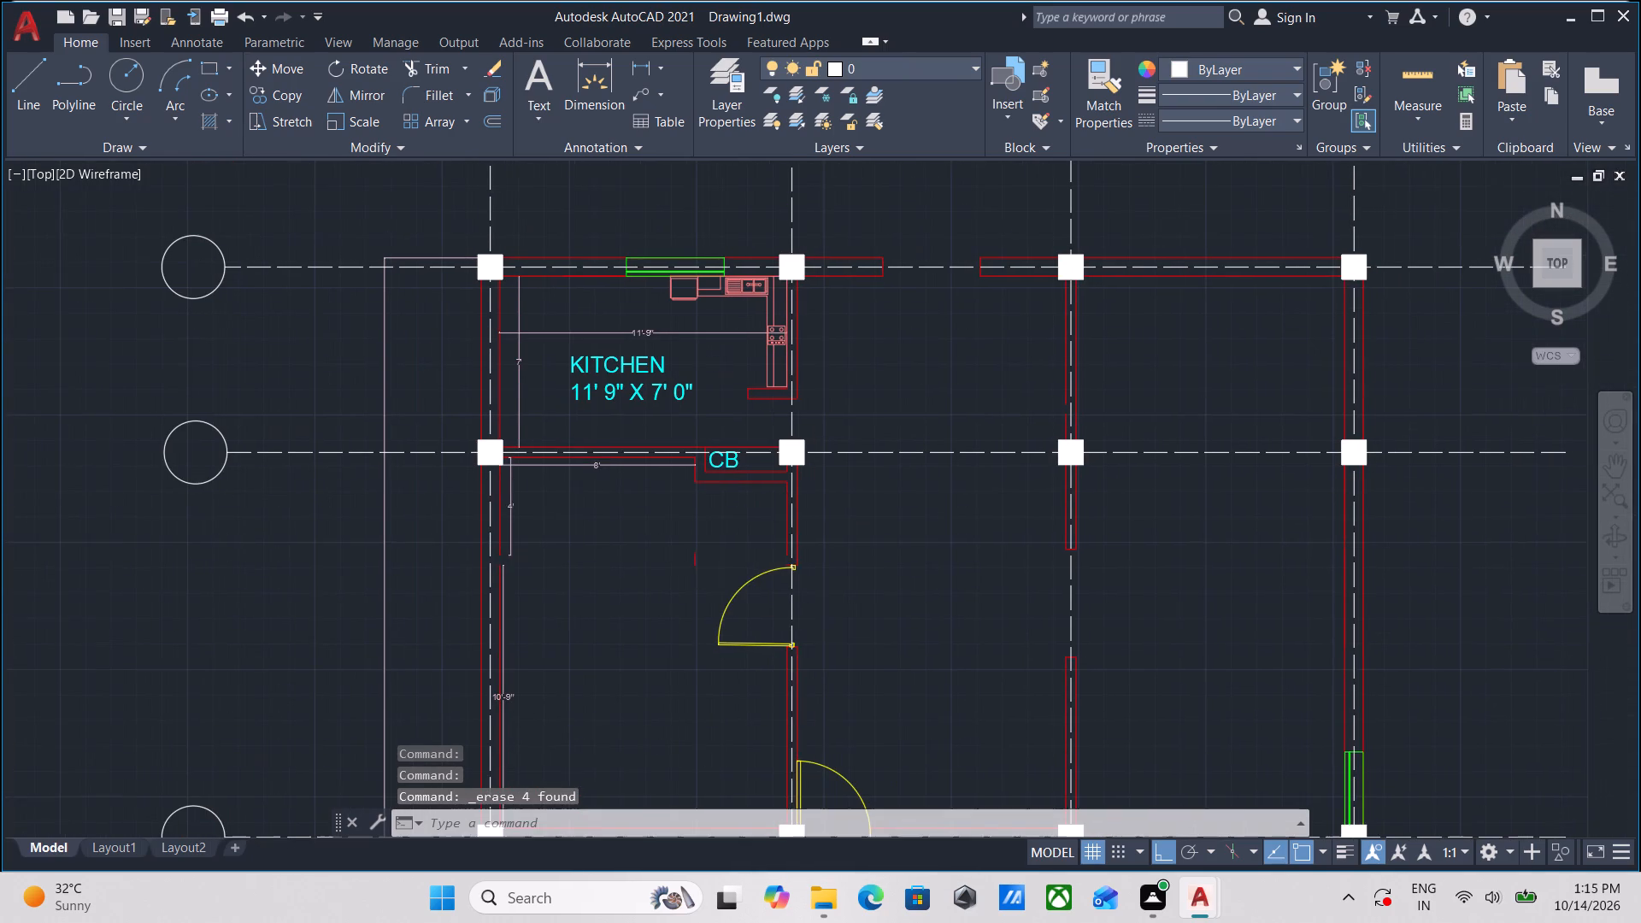
{"action": "left_click", "coordinate": [715, 567]}
{"action": "left_click", "coordinate": [643, 511]}
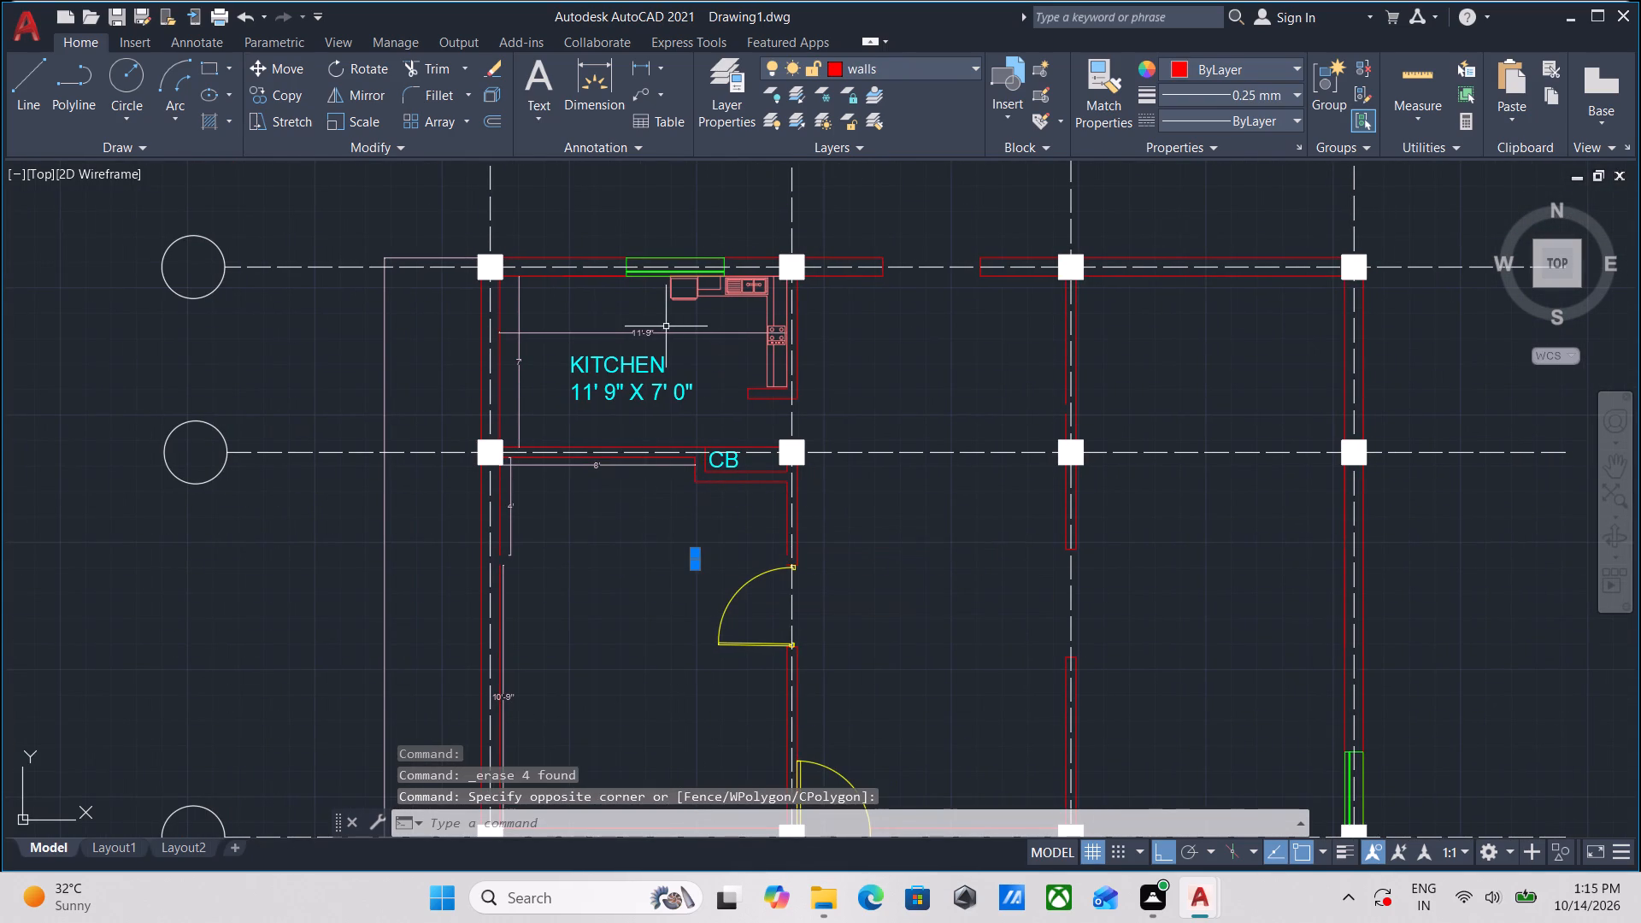
{"action": "right_click", "coordinate": [593, 301]}
{"action": "left_click", "coordinate": [638, 437]}
Erase the kitchen counter block with its sink and stove.
{"action": "scroll", "coordinate": [711, 307], "scroll_direction": "up", "scroll_amount": 1}
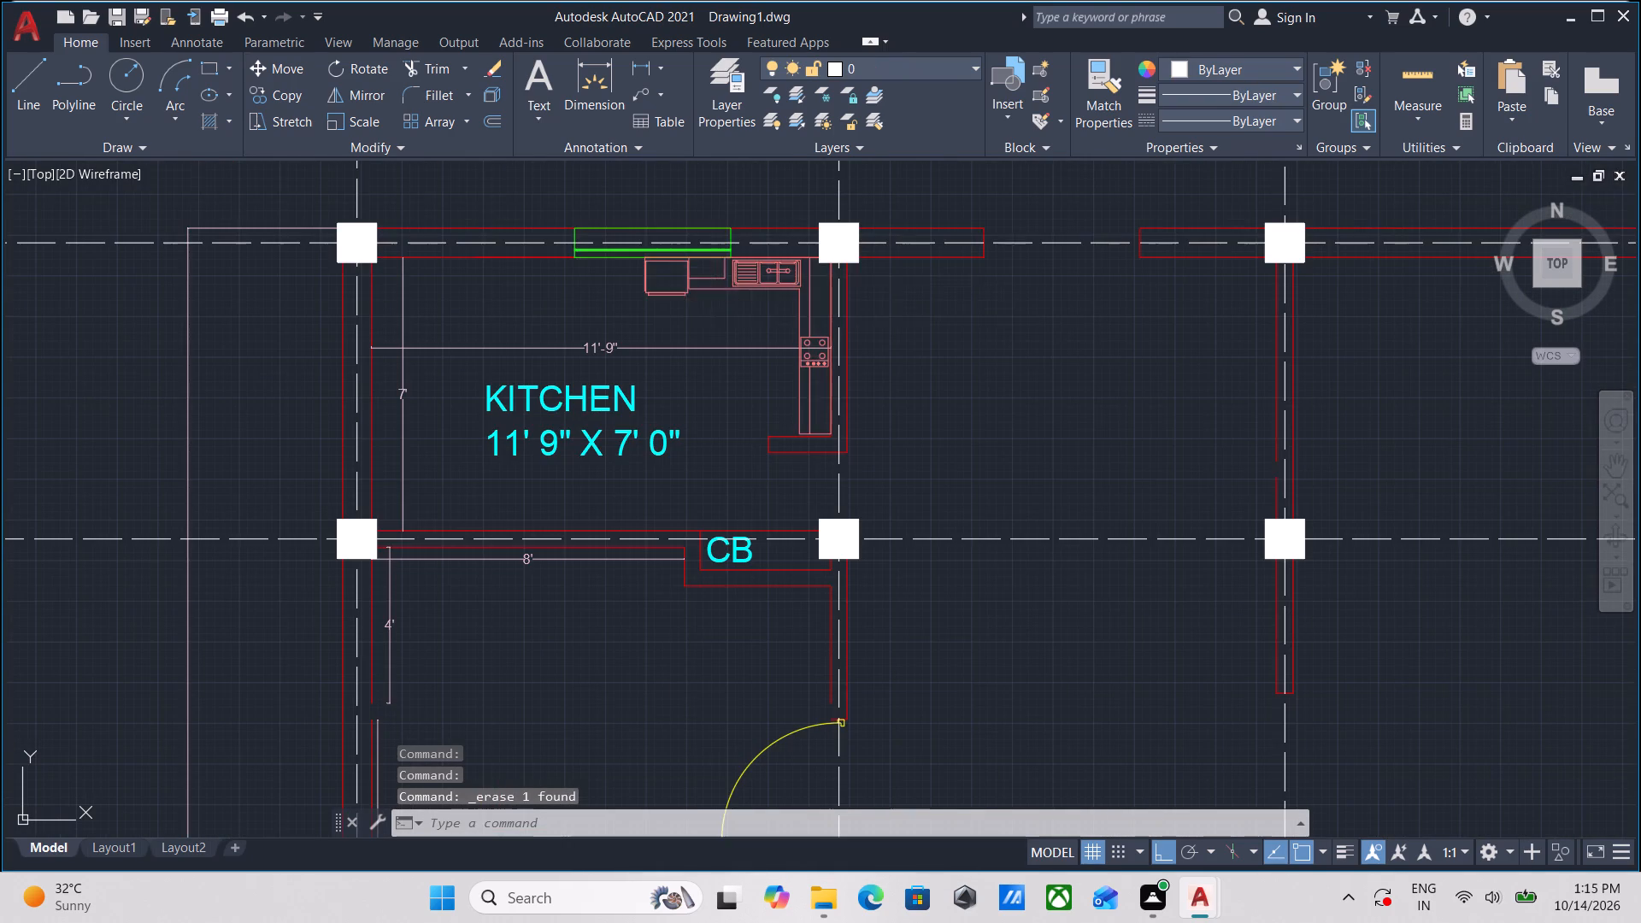
{"action": "left_click", "coordinate": [713, 300]}
{"action": "left_click", "coordinate": [644, 278]}
{"action": "right_click", "coordinate": [644, 278]}
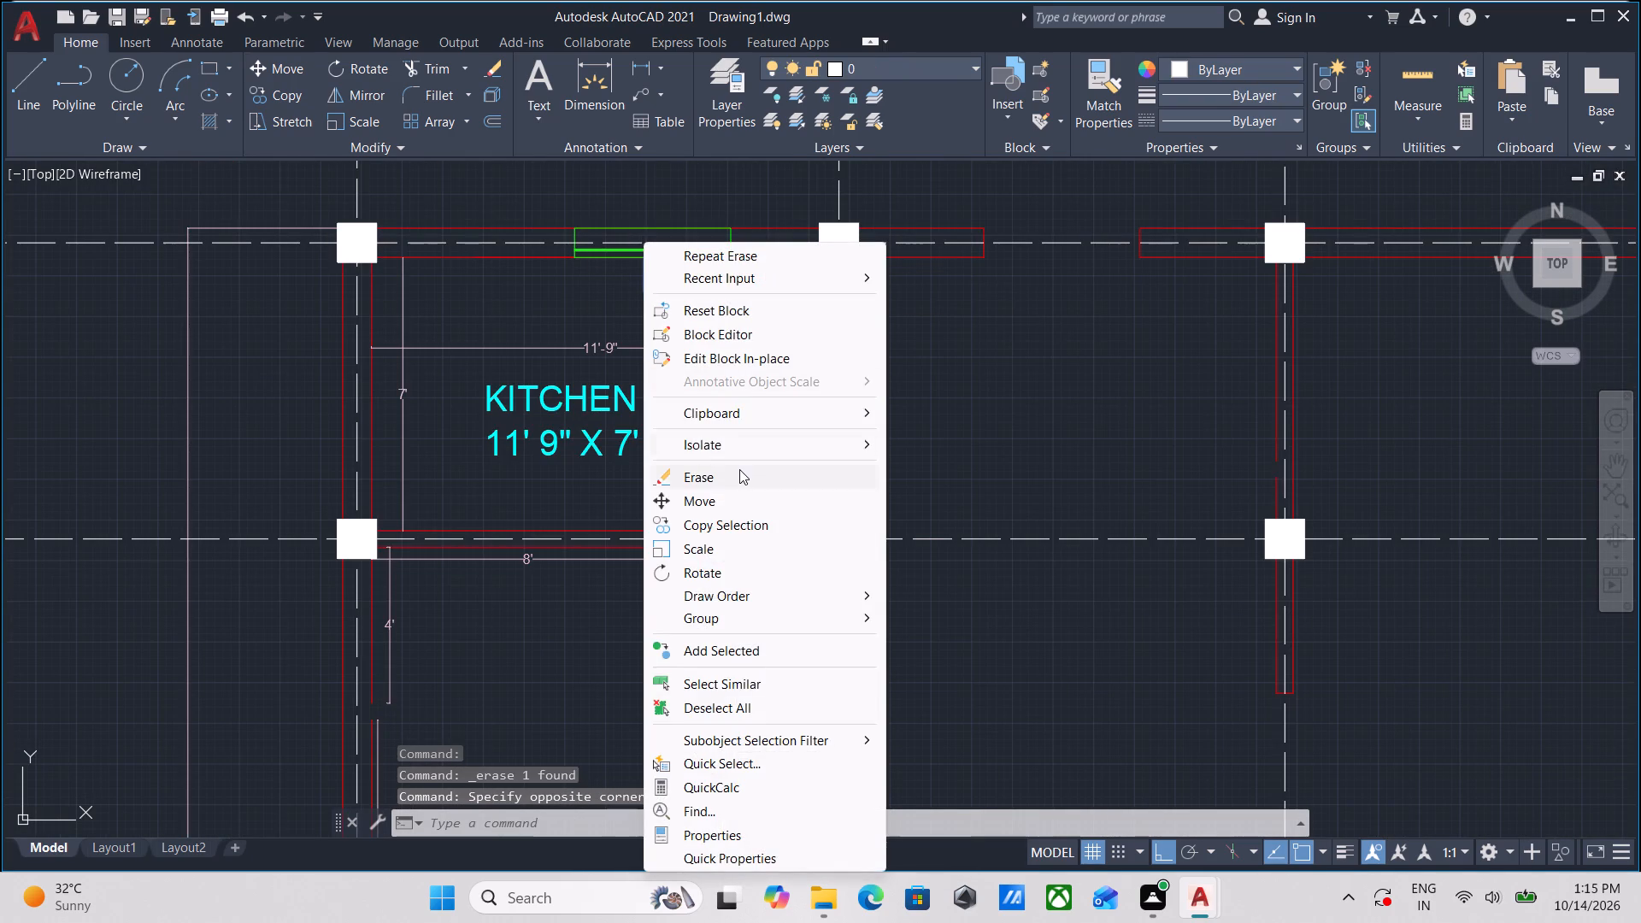
{"action": "left_click", "coordinate": [738, 469]}
Erase the short wall stub at the kitchen's southeast side, below the former counter.
{"action": "scroll", "coordinate": [738, 469], "scroll_direction": "down", "scroll_amount": 2}
{"action": "scroll", "coordinate": [753, 466], "scroll_direction": "up", "scroll_amount": 2}
{"action": "left_click", "coordinate": [753, 466]}
{"action": "left_click", "coordinate": [741, 404]}
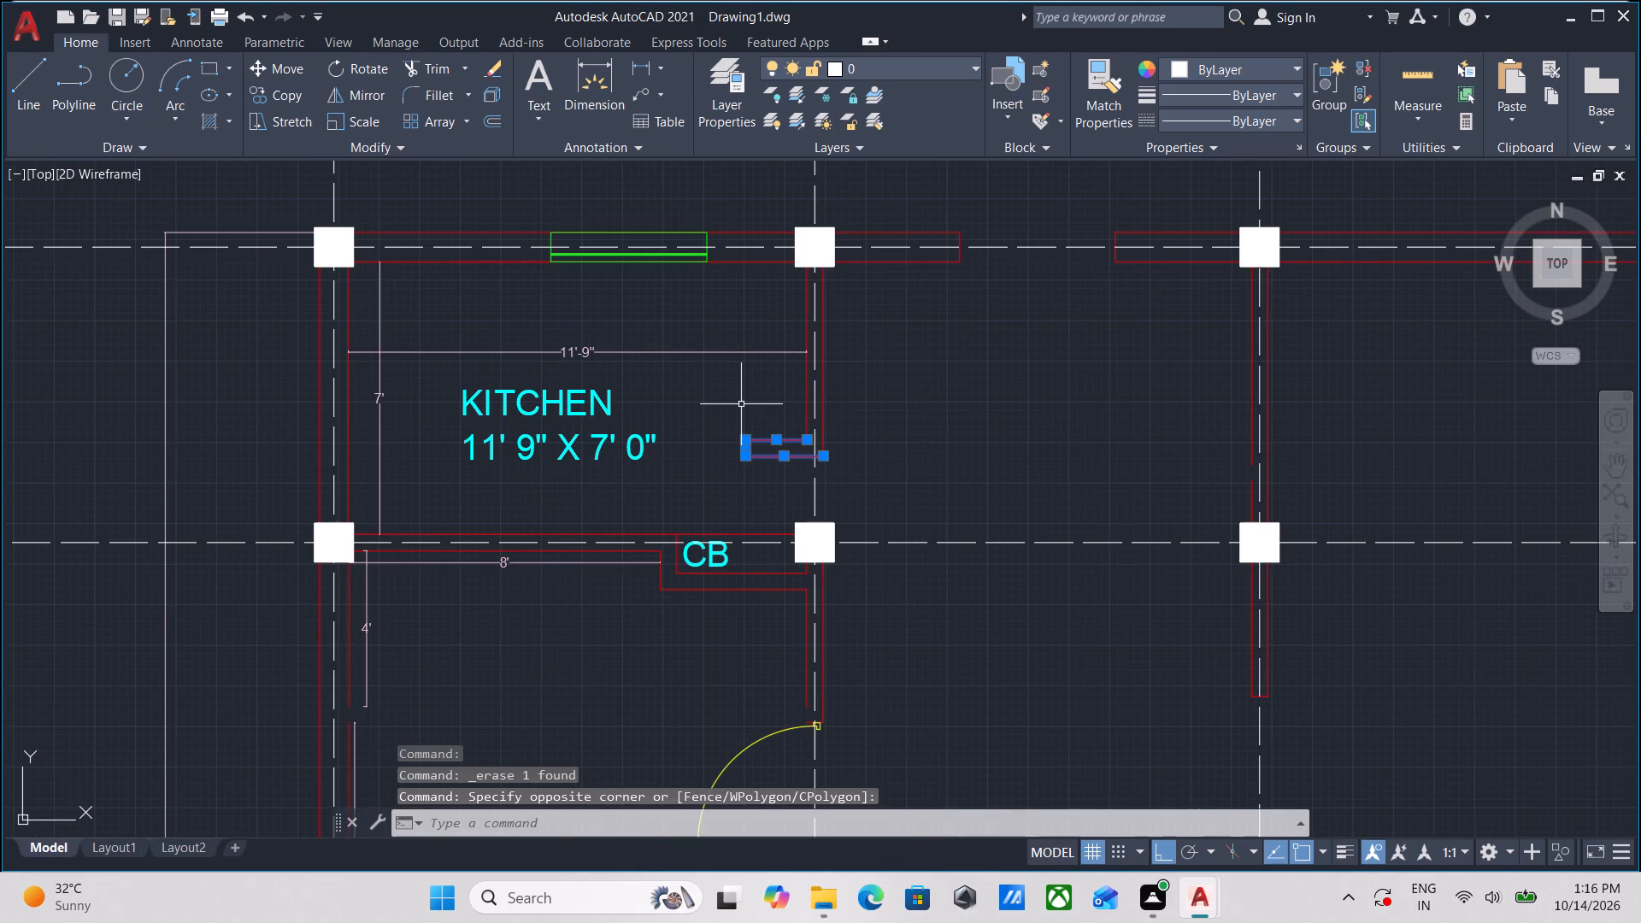
{"action": "right_click", "coordinate": [741, 404]}
{"action": "left_click", "coordinate": [814, 512]}
Erase the door south of the kitchen, the wall lines outlining the CB recess, and the 8' dimension beside it.
{"action": "scroll", "coordinate": [707, 379], "scroll_direction": "down", "scroll_amount": 2}
{"action": "middle_click_drag", "start_coordinate": [707, 379], "coordinate": [656, 251]}
{"action": "middle_click_drag", "start_coordinate": [648, 343], "coordinate": [419, 368]}
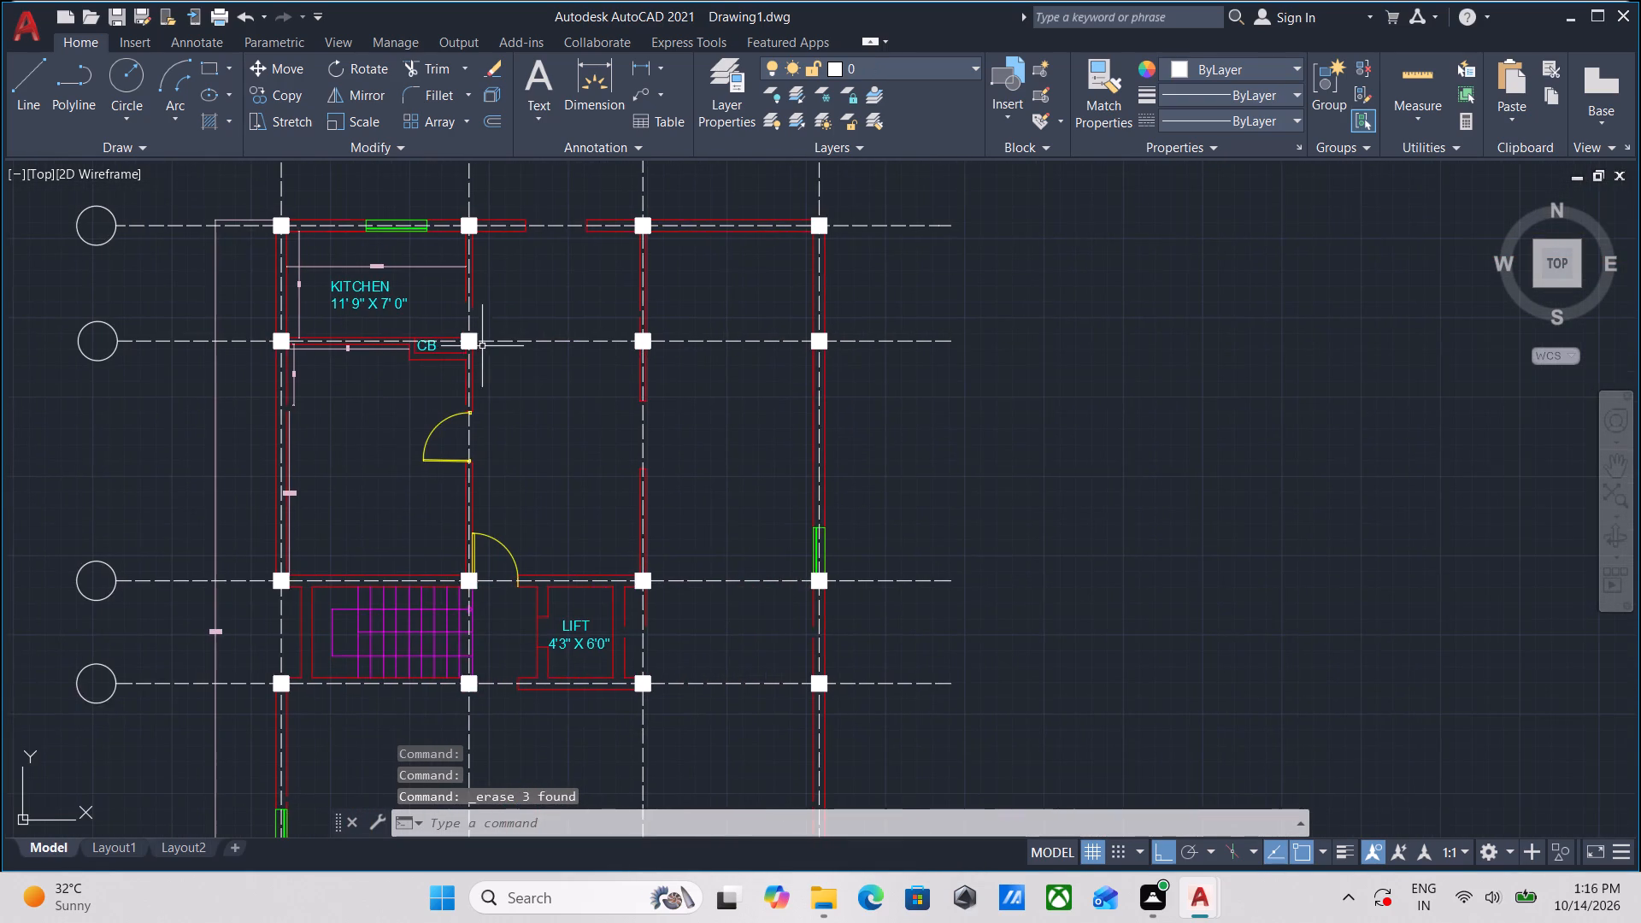
{"action": "scroll", "coordinate": [484, 346], "scroll_direction": "up", "scroll_amount": 1}
{"action": "left_click", "coordinate": [416, 564]}
{"action": "left_click", "coordinate": [343, 394]}
{"action": "left_click", "coordinate": [391, 391]}
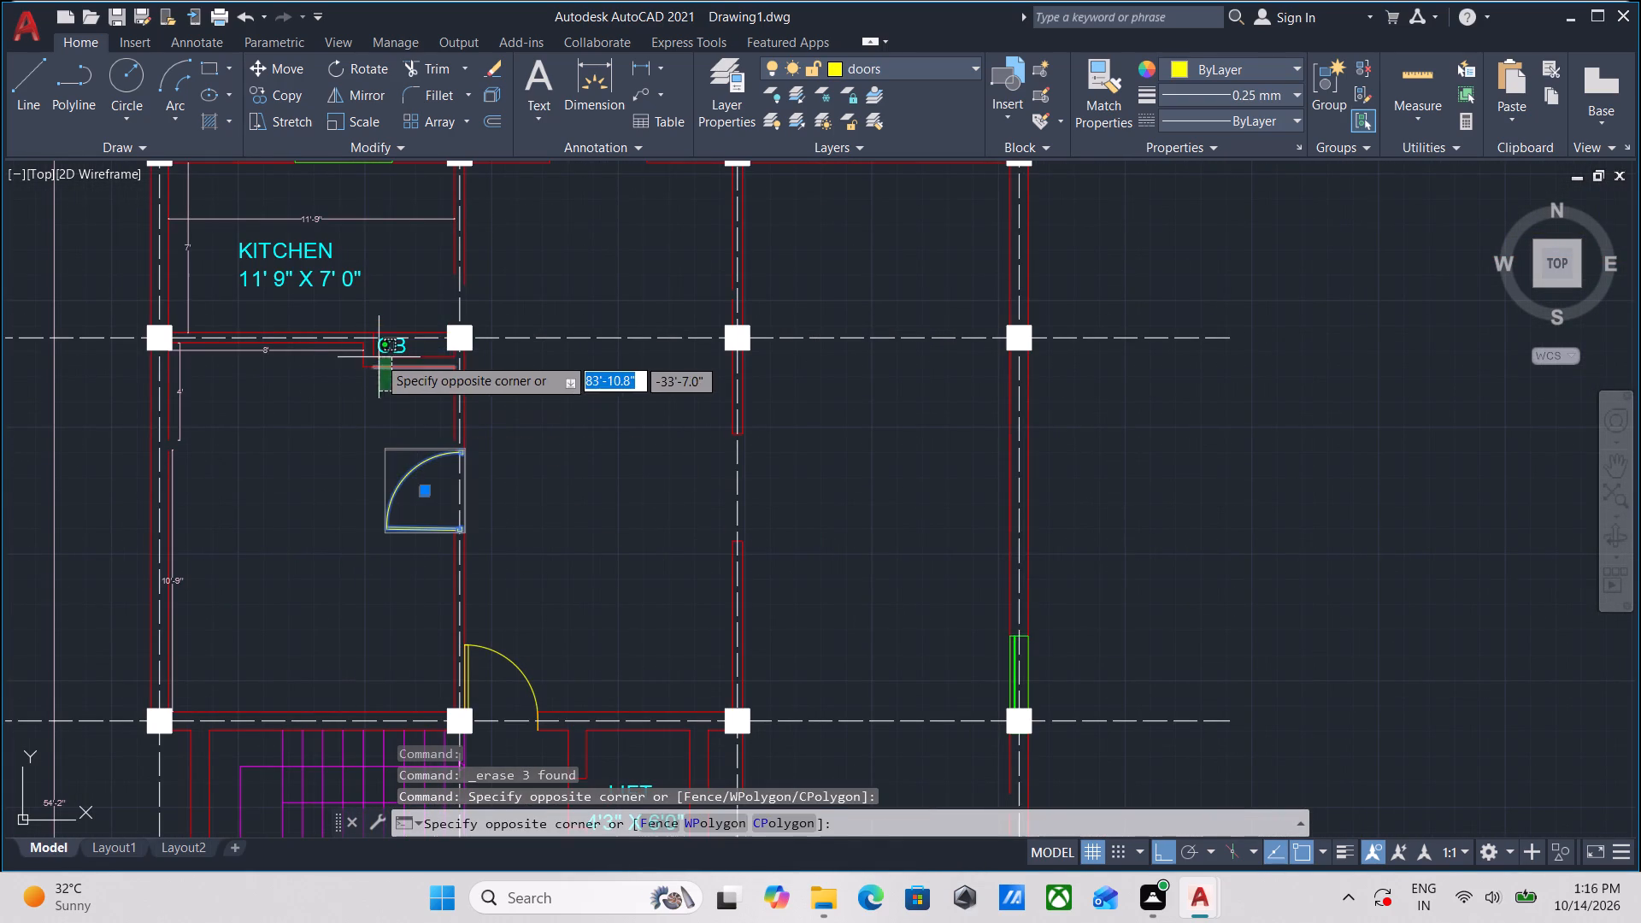
{"action": "left_click", "coordinate": [368, 356]}
{"action": "scroll", "coordinate": [368, 356], "scroll_direction": "up", "scroll_amount": 3}
{"action": "left_click", "coordinate": [396, 464]}
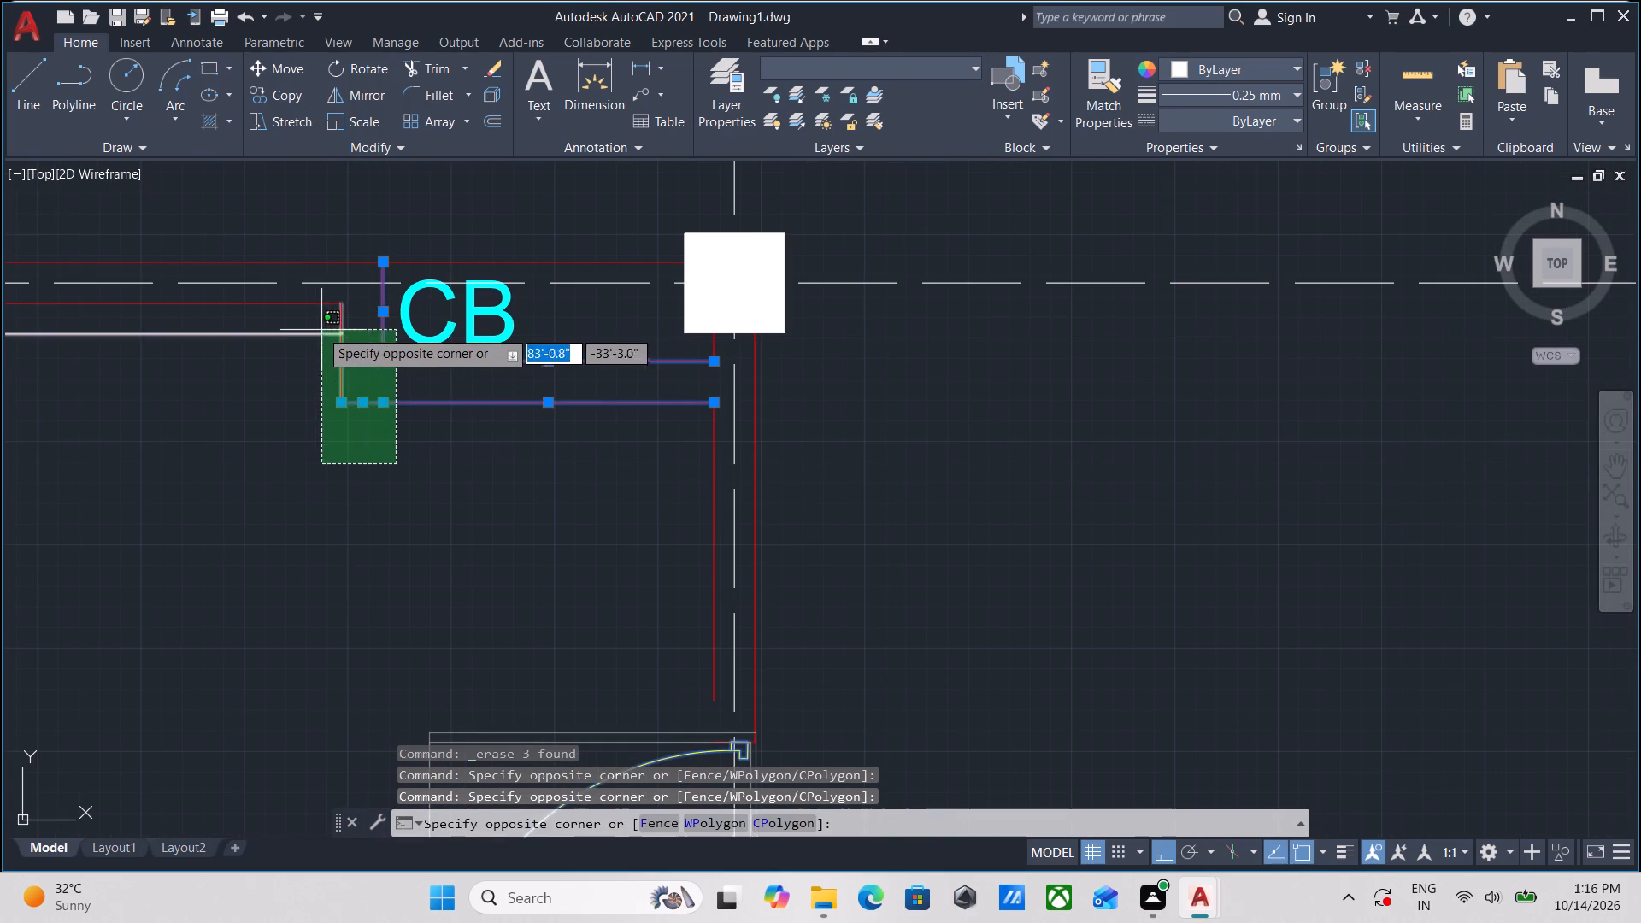
{"action": "left_click", "coordinate": [315, 328]}
{"action": "middle_click_drag", "start_coordinate": [170, 356], "coordinate": [300, 388]}
{"action": "right_click", "coordinate": [300, 388]}
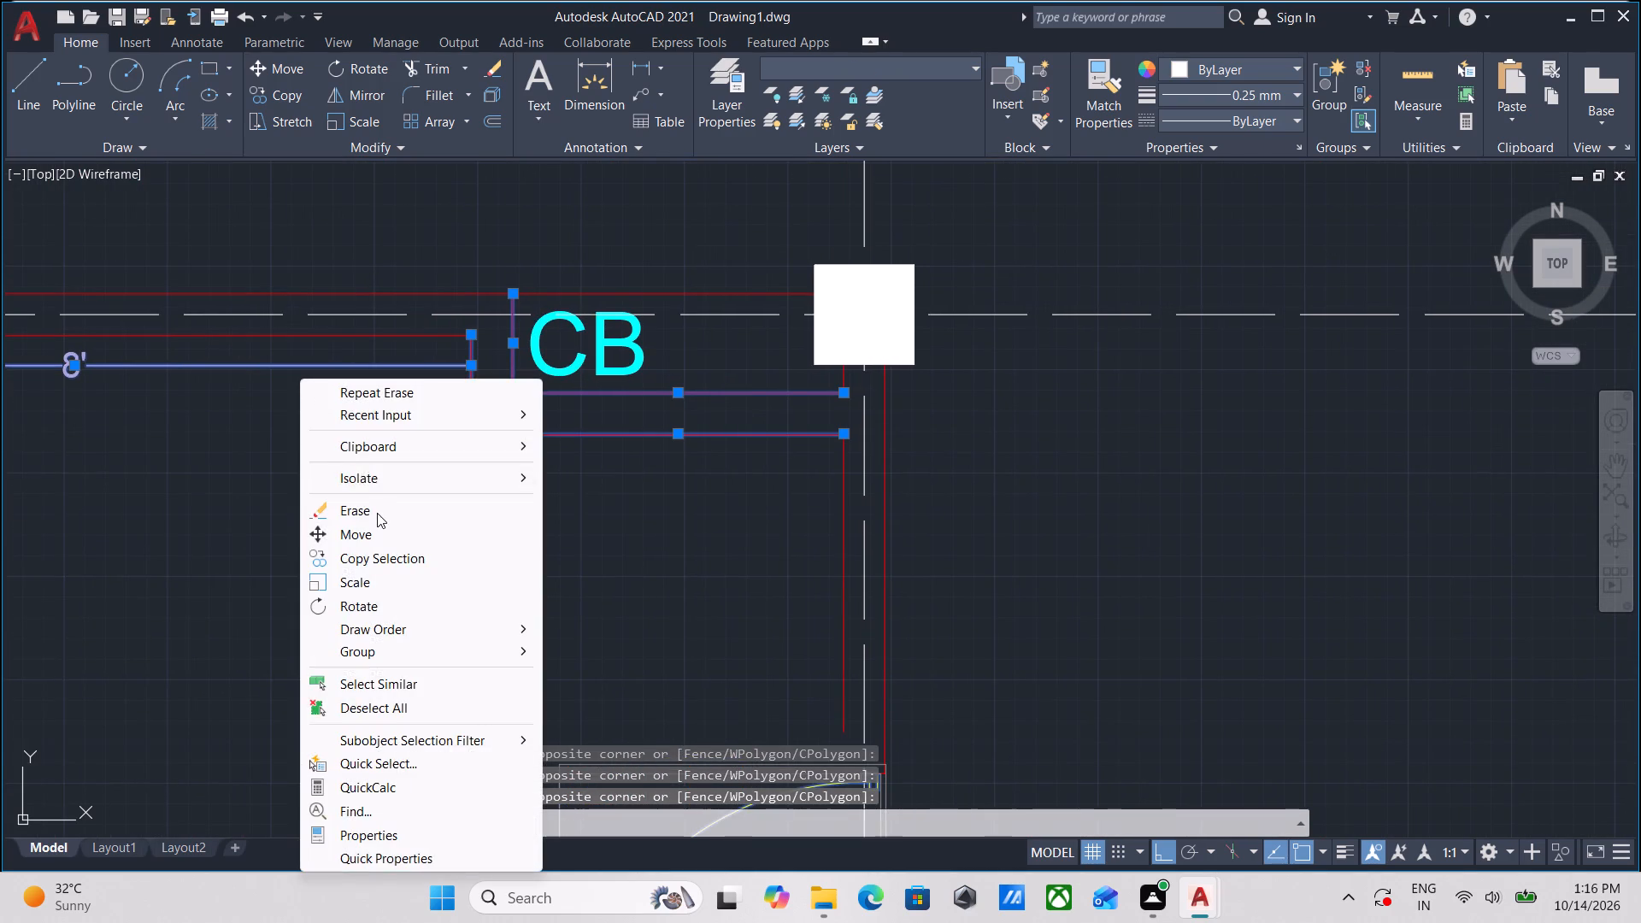
{"action": "left_click", "coordinate": [377, 513]}
Erase the door at the staircase's northeast corner column, on the way to the lift.
{"action": "scroll", "coordinate": [377, 513], "scroll_direction": "down", "scroll_amount": 3}
{"action": "middle_click_drag", "start_coordinate": [377, 513], "coordinate": [379, 303]}
{"action": "scroll", "coordinate": [512, 447], "scroll_direction": "up", "scroll_amount": 2}
{"action": "middle_click_drag", "start_coordinate": [521, 472], "coordinate": [540, 302]}
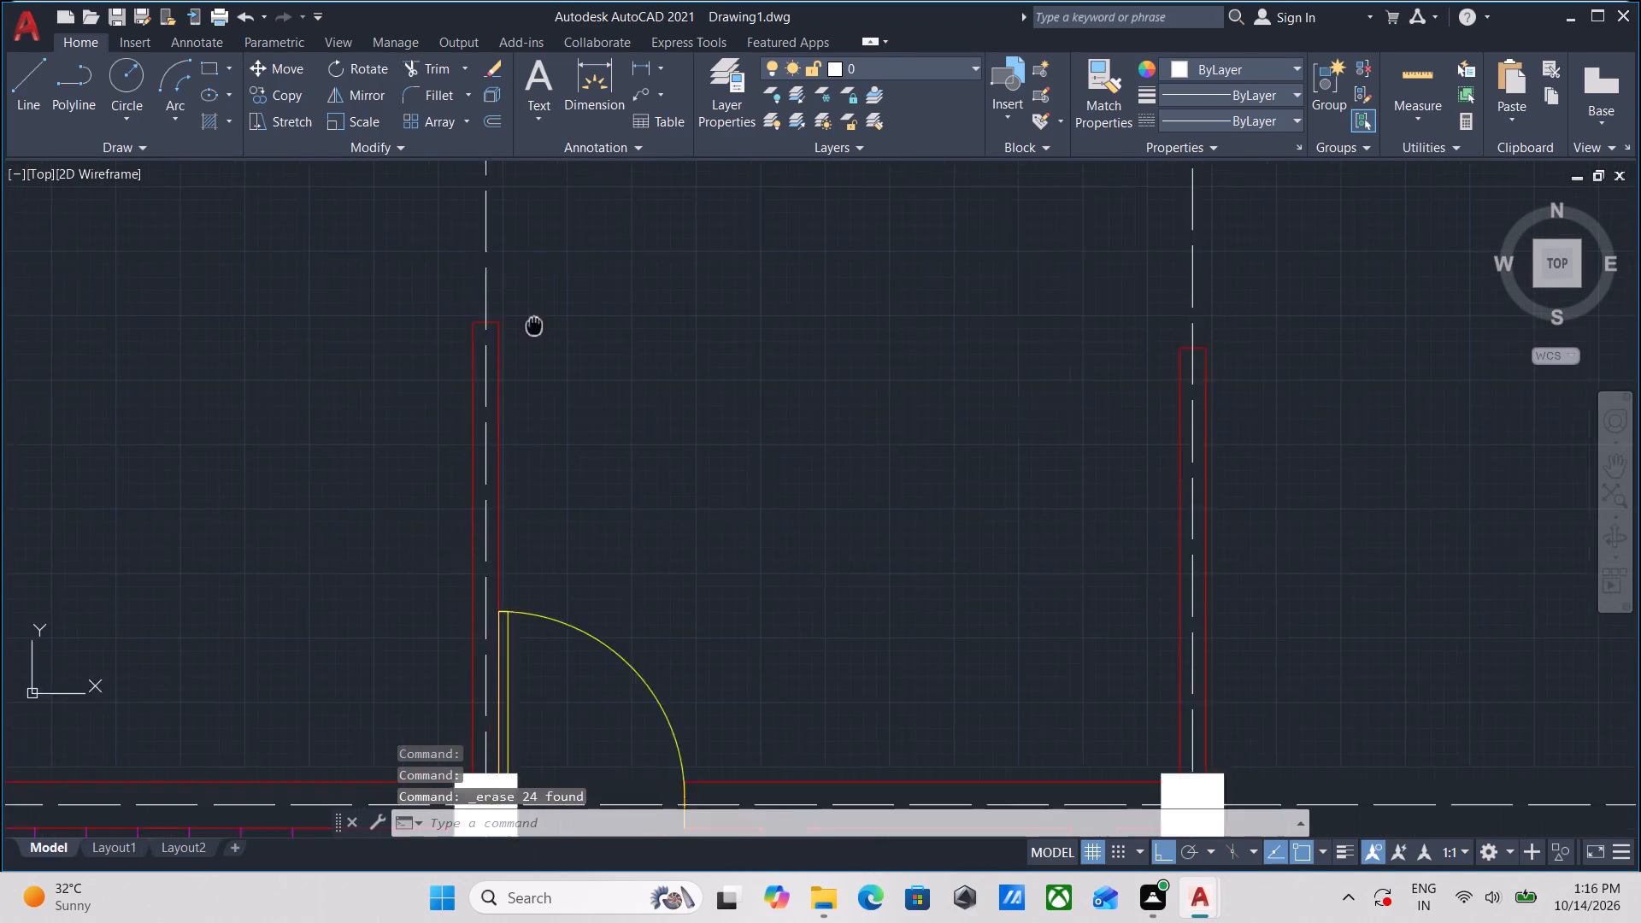
{"action": "middle_click_drag", "start_coordinate": [540, 302], "coordinate": [552, 272]}
{"action": "left_click", "coordinate": [649, 485]}
{"action": "left_click", "coordinate": [566, 608]}
{"action": "right_click", "coordinate": [605, 456]}
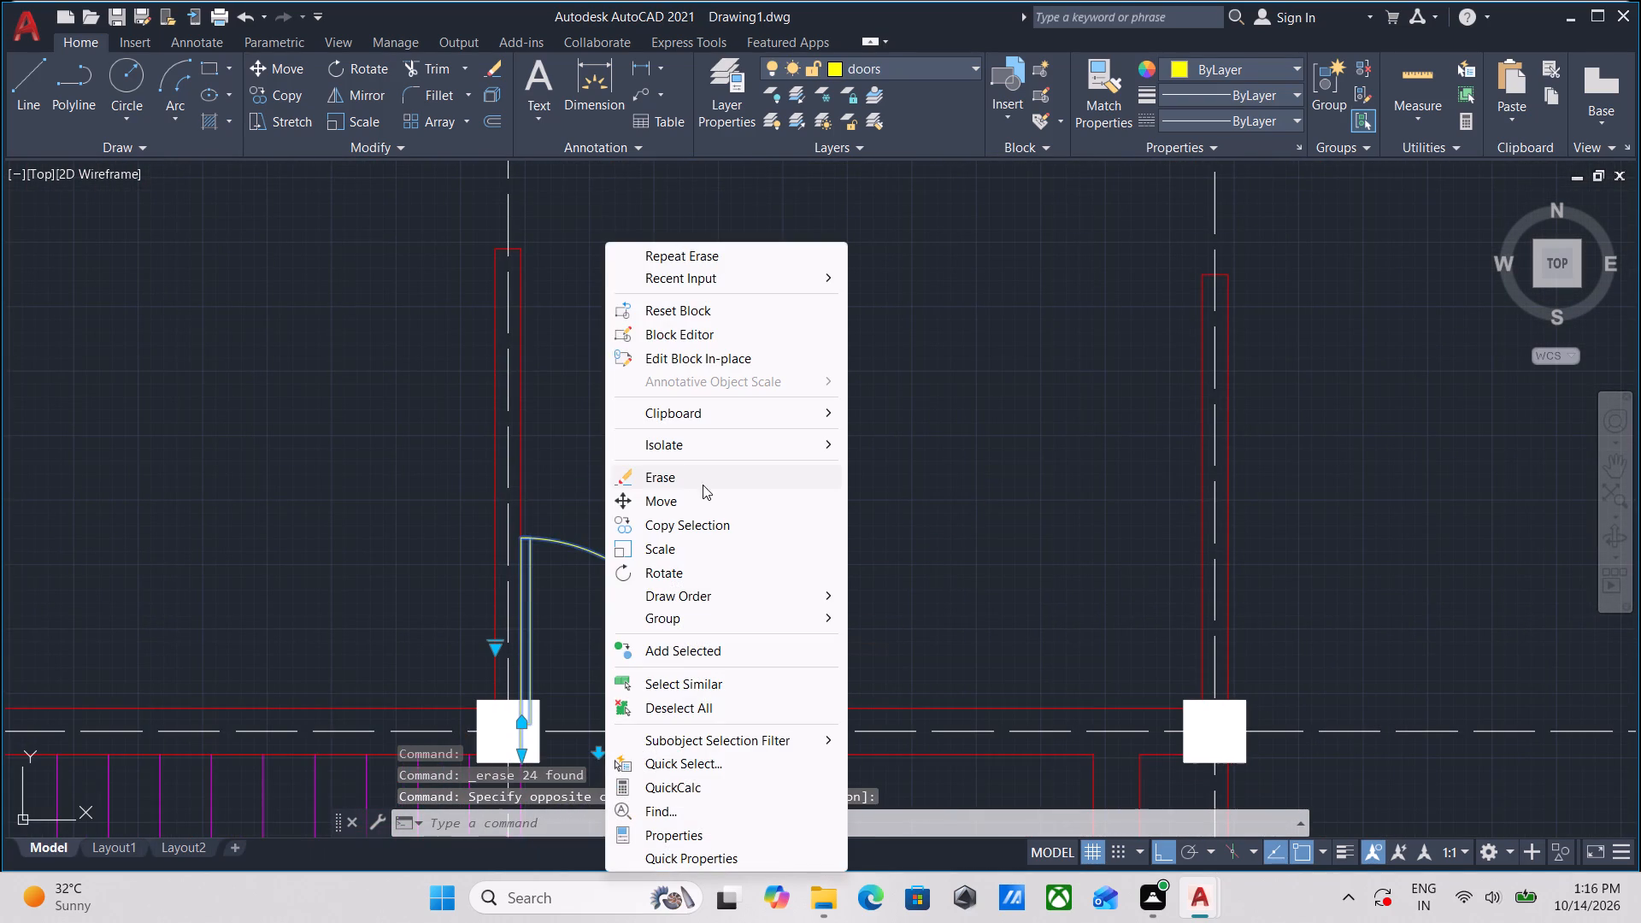
{"action": "left_click", "coordinate": [697, 476]}
Erase the 4' dimension and the inner wall line beside it, below the kitchen's southwest column.
{"action": "scroll", "coordinate": [697, 476], "scroll_direction": "down", "scroll_amount": 2}
{"action": "middle_click_drag", "start_coordinate": [697, 476], "coordinate": [716, 356]}
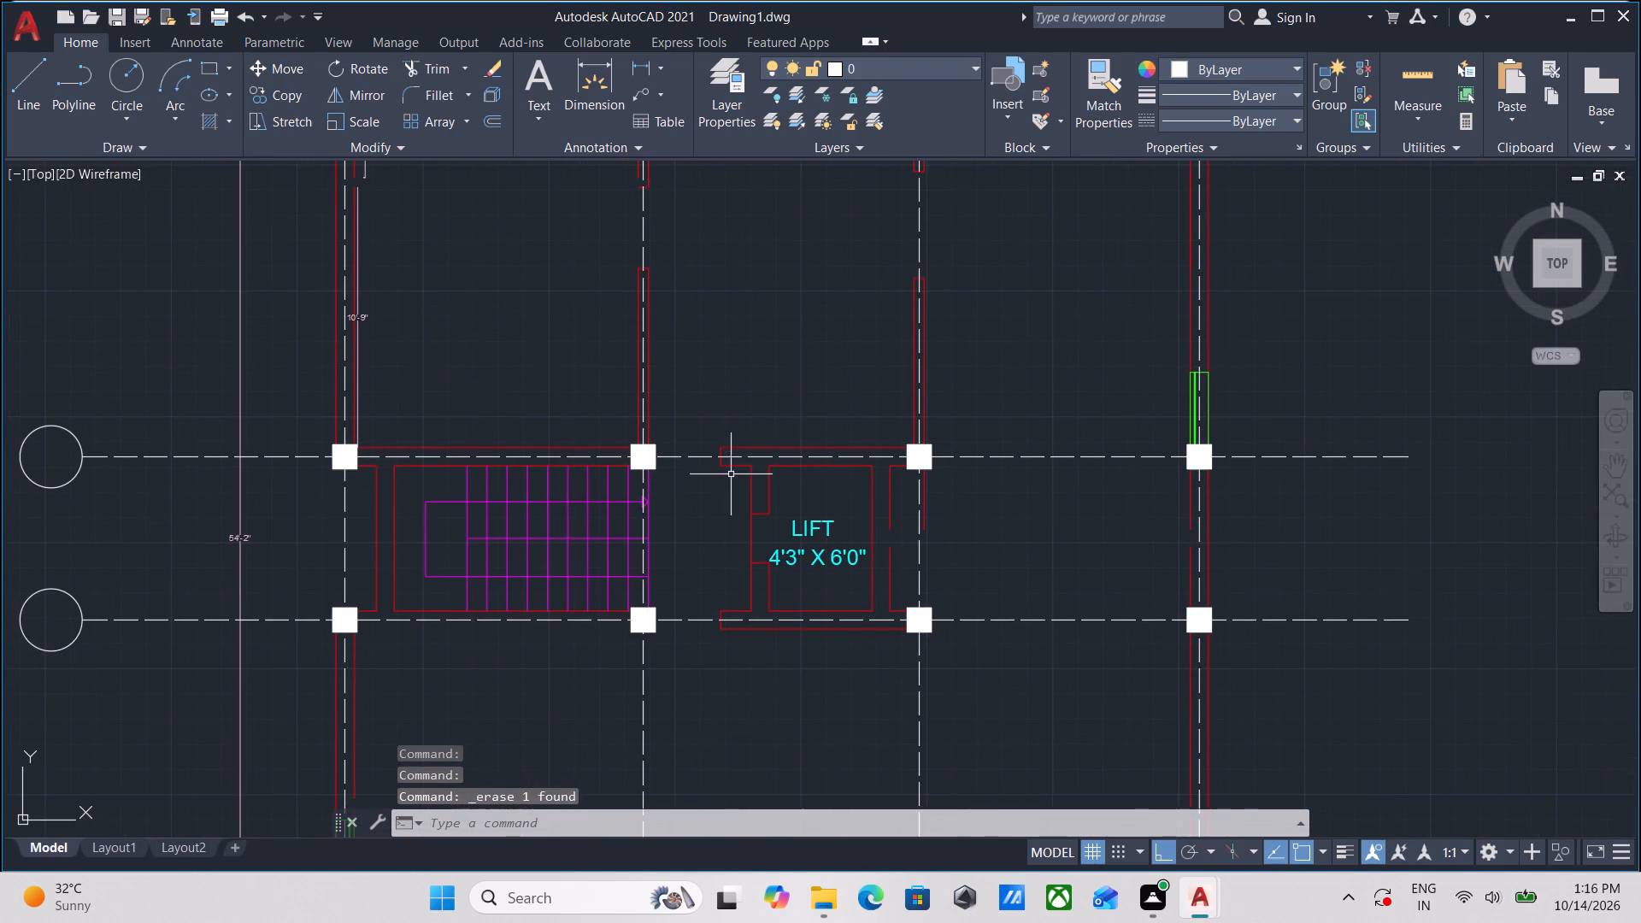
{"action": "middle_click_drag", "start_coordinate": [731, 475], "coordinate": [793, 403]}
{"action": "scroll", "coordinate": [697, 450], "scroll_direction": "up", "scroll_amount": 1}
{"action": "middle_click_drag", "start_coordinate": [696, 440], "coordinate": [694, 571]}
{"action": "middle_click_drag", "start_coordinate": [700, 322], "coordinate": [701, 413]}
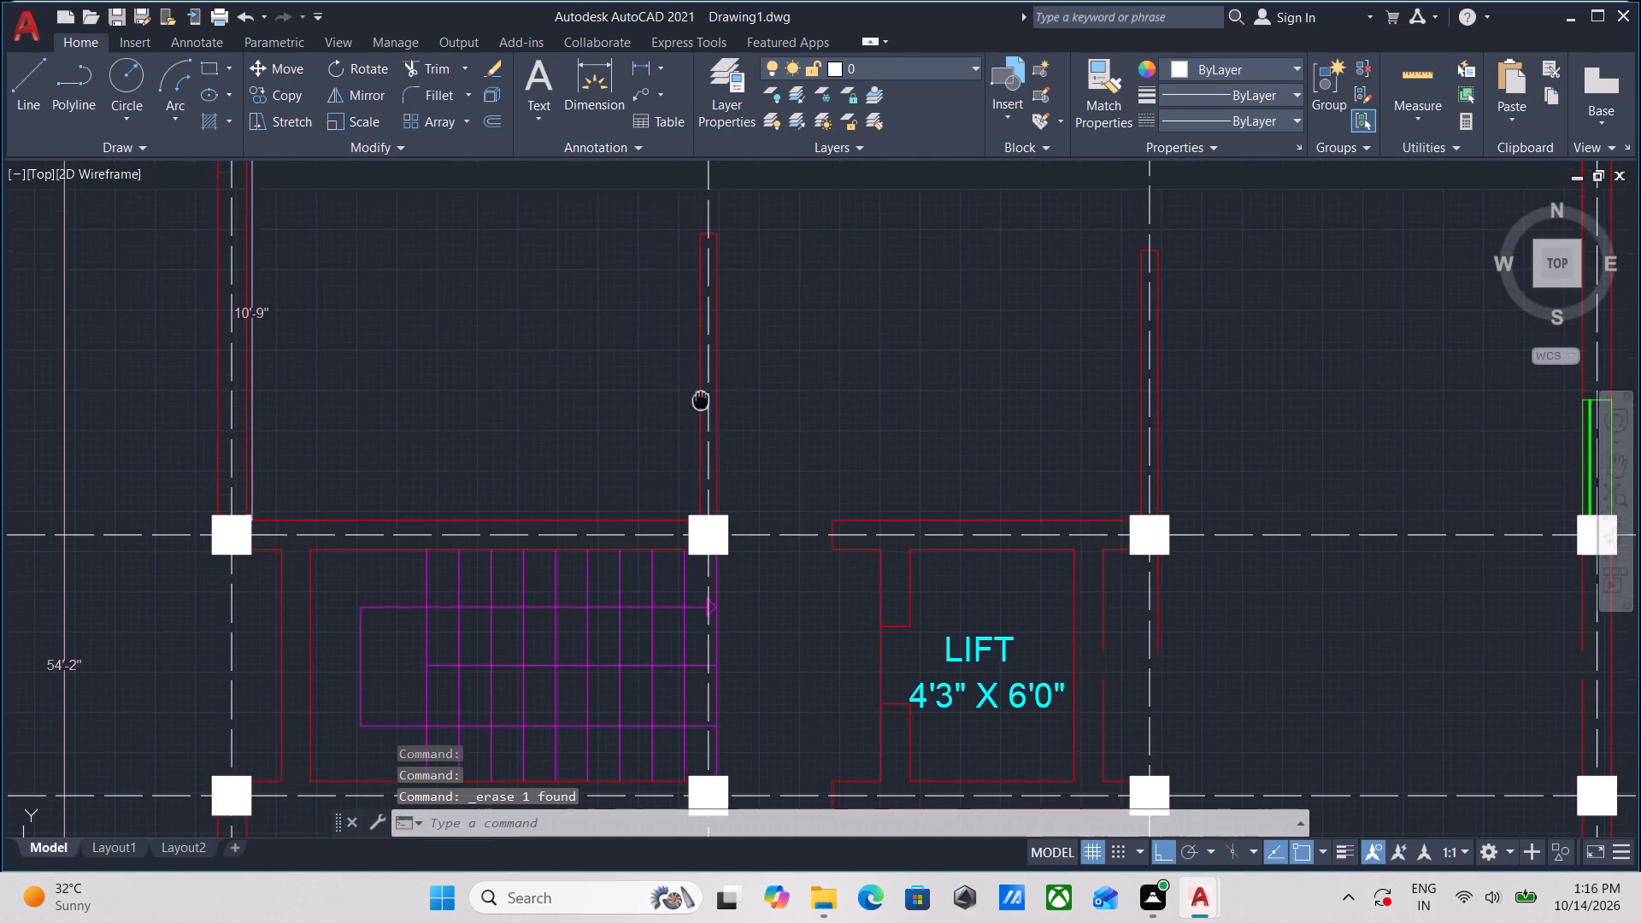
{"action": "middle_click_drag", "start_coordinate": [701, 413], "coordinate": [690, 504]}
{"action": "scroll", "coordinate": [506, 355], "scroll_direction": "down", "scroll_amount": 1}
{"action": "middle_click_drag", "start_coordinate": [506, 355], "coordinate": [489, 617]}
{"action": "scroll", "coordinate": [332, 482], "scroll_direction": "up", "scroll_amount": 1}
{"action": "left_click", "coordinate": [339, 512]}
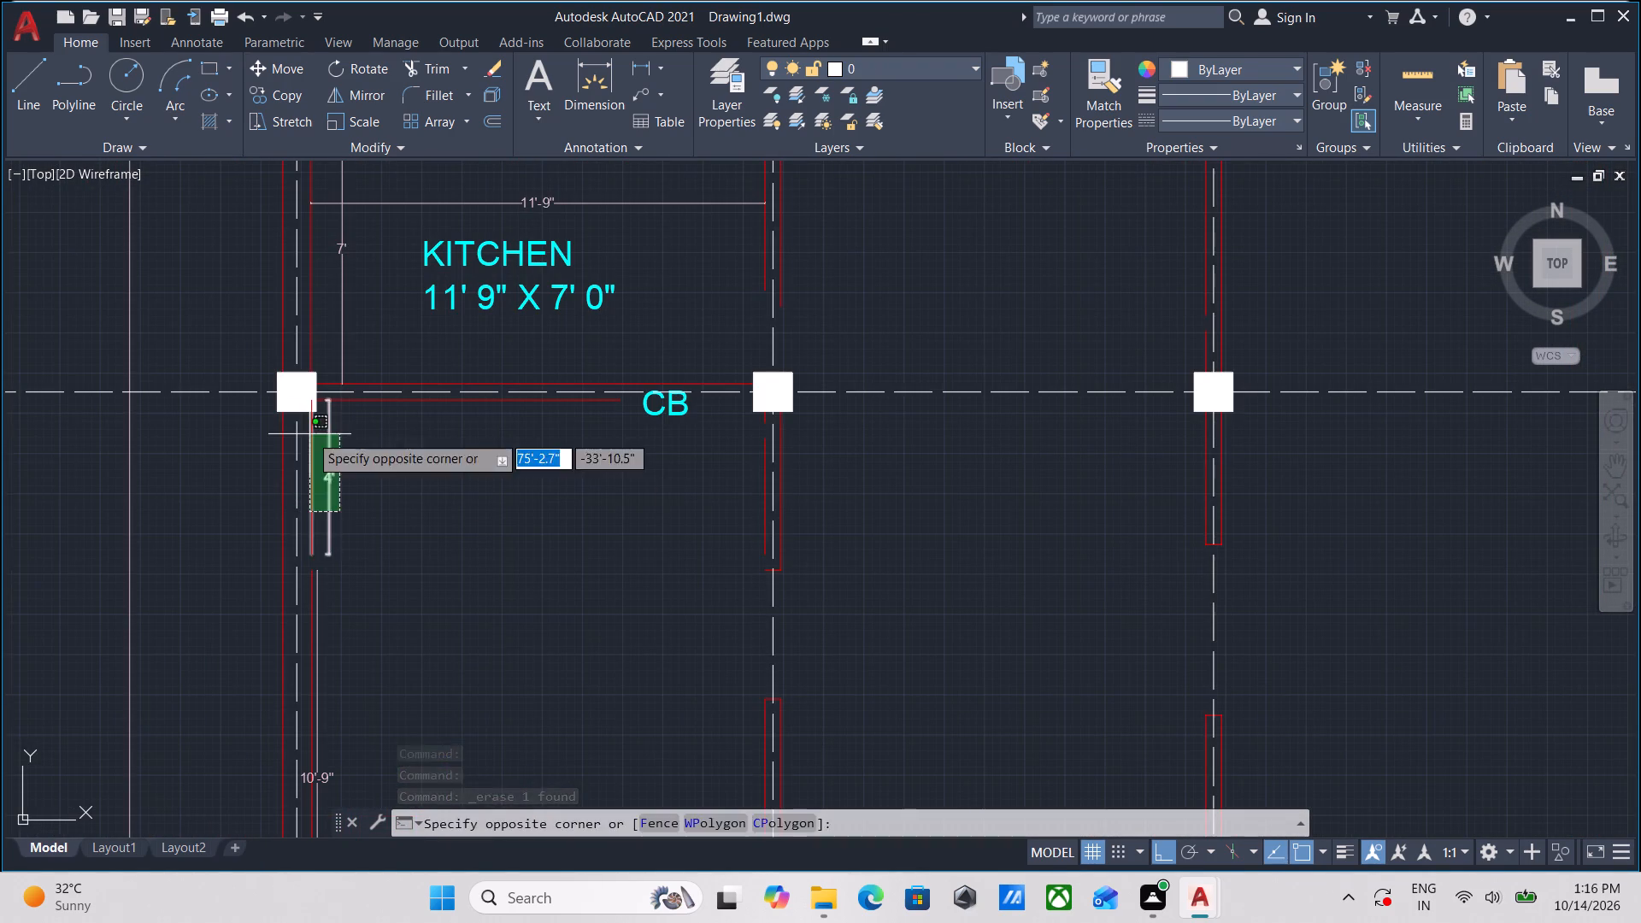
{"action": "left_click", "coordinate": [309, 434]}
{"action": "middle_click_drag", "start_coordinate": [393, 445], "coordinate": [396, 542]}
{"action": "scroll", "coordinate": [345, 568], "scroll_direction": "up", "scroll_amount": 2}
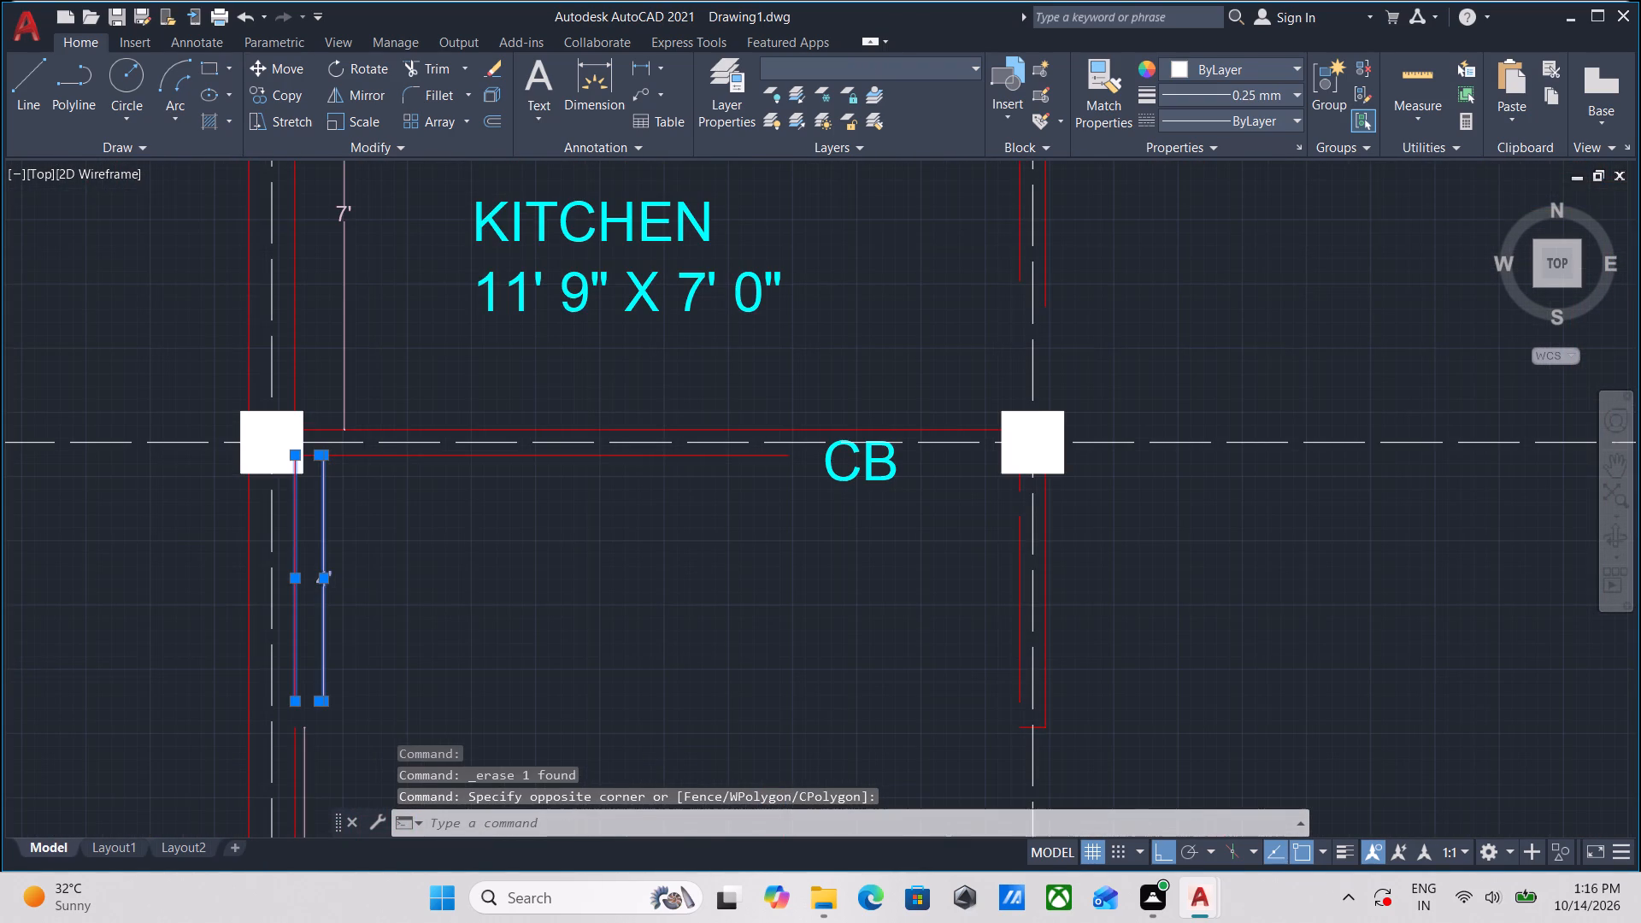
{"action": "right_click", "coordinate": [345, 568]}
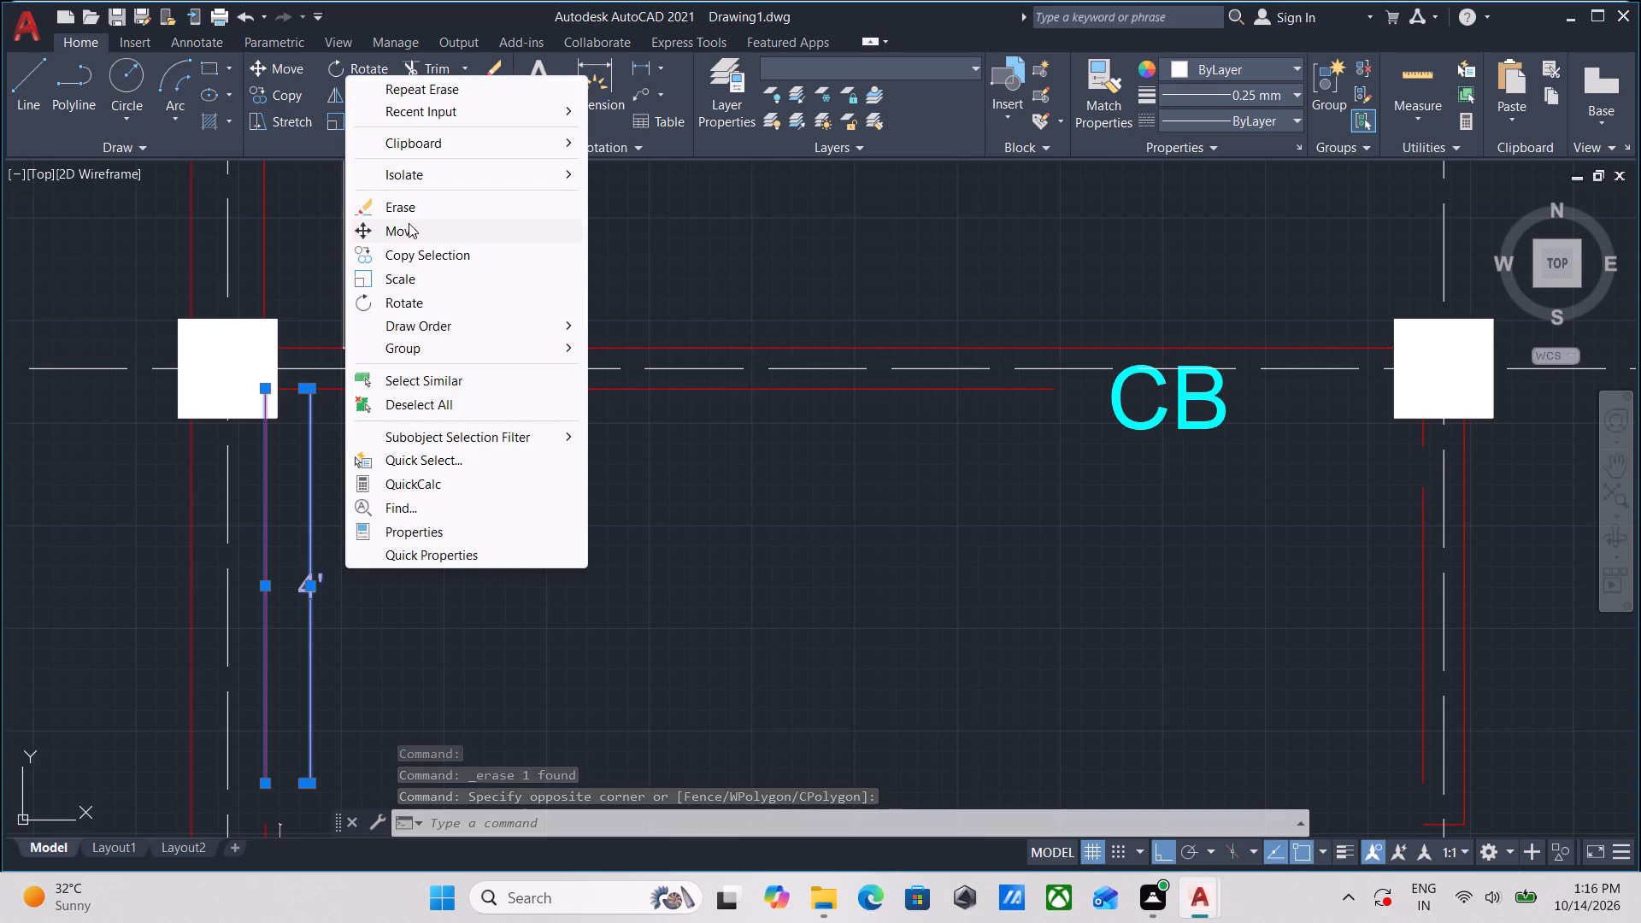
{"action": "left_click", "coordinate": [413, 210]}
Erase the KITCHEN label and its size text, together with the room's 11'-9" and 7' dimensions.
{"action": "scroll", "coordinate": [414, 222], "scroll_direction": "down", "scroll_amount": 2}
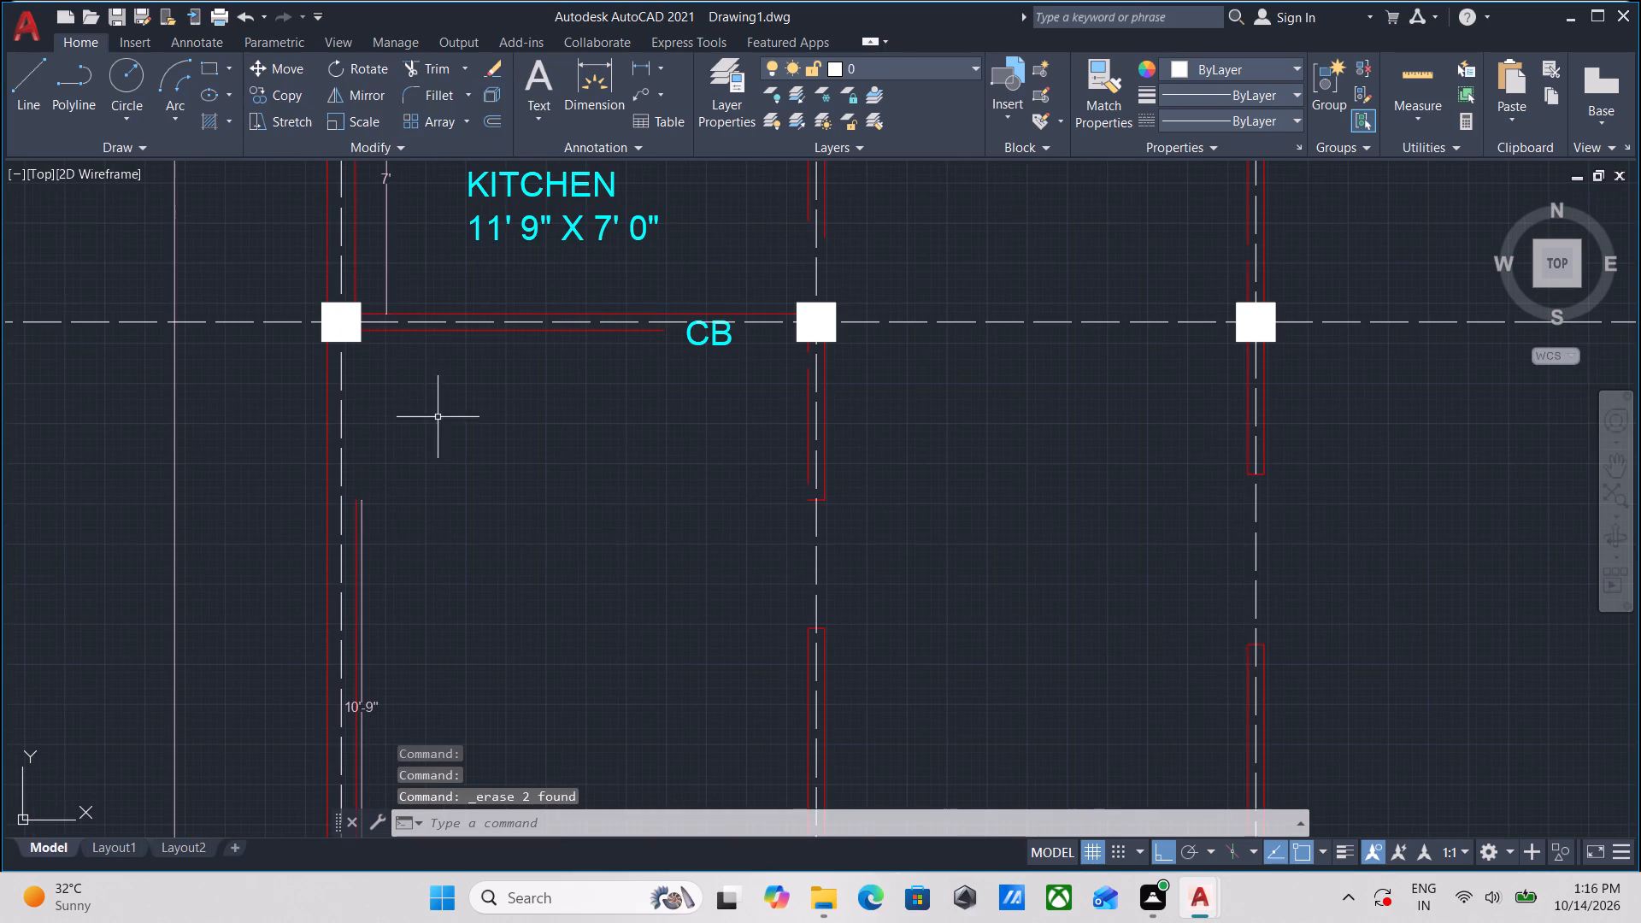
{"action": "middle_click_drag", "start_coordinate": [445, 405], "coordinate": [400, 533]}
{"action": "left_click", "coordinate": [652, 392]}
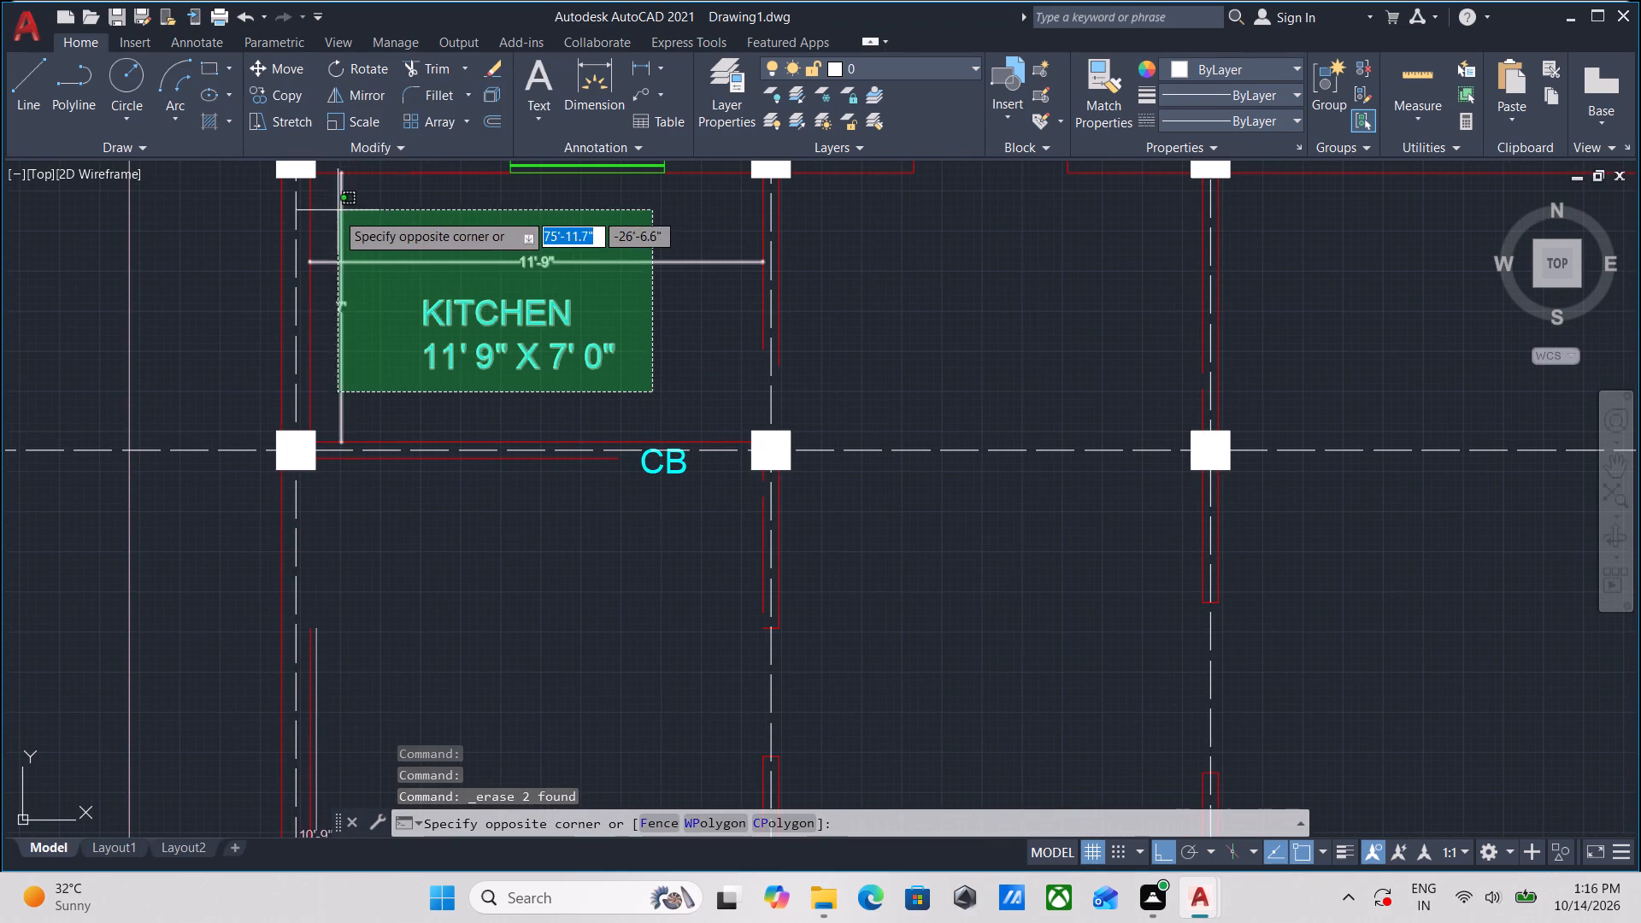
{"action": "left_click", "coordinate": [330, 224]}
{"action": "right_click", "coordinate": [330, 224]}
{"action": "left_click", "coordinate": [385, 356]}
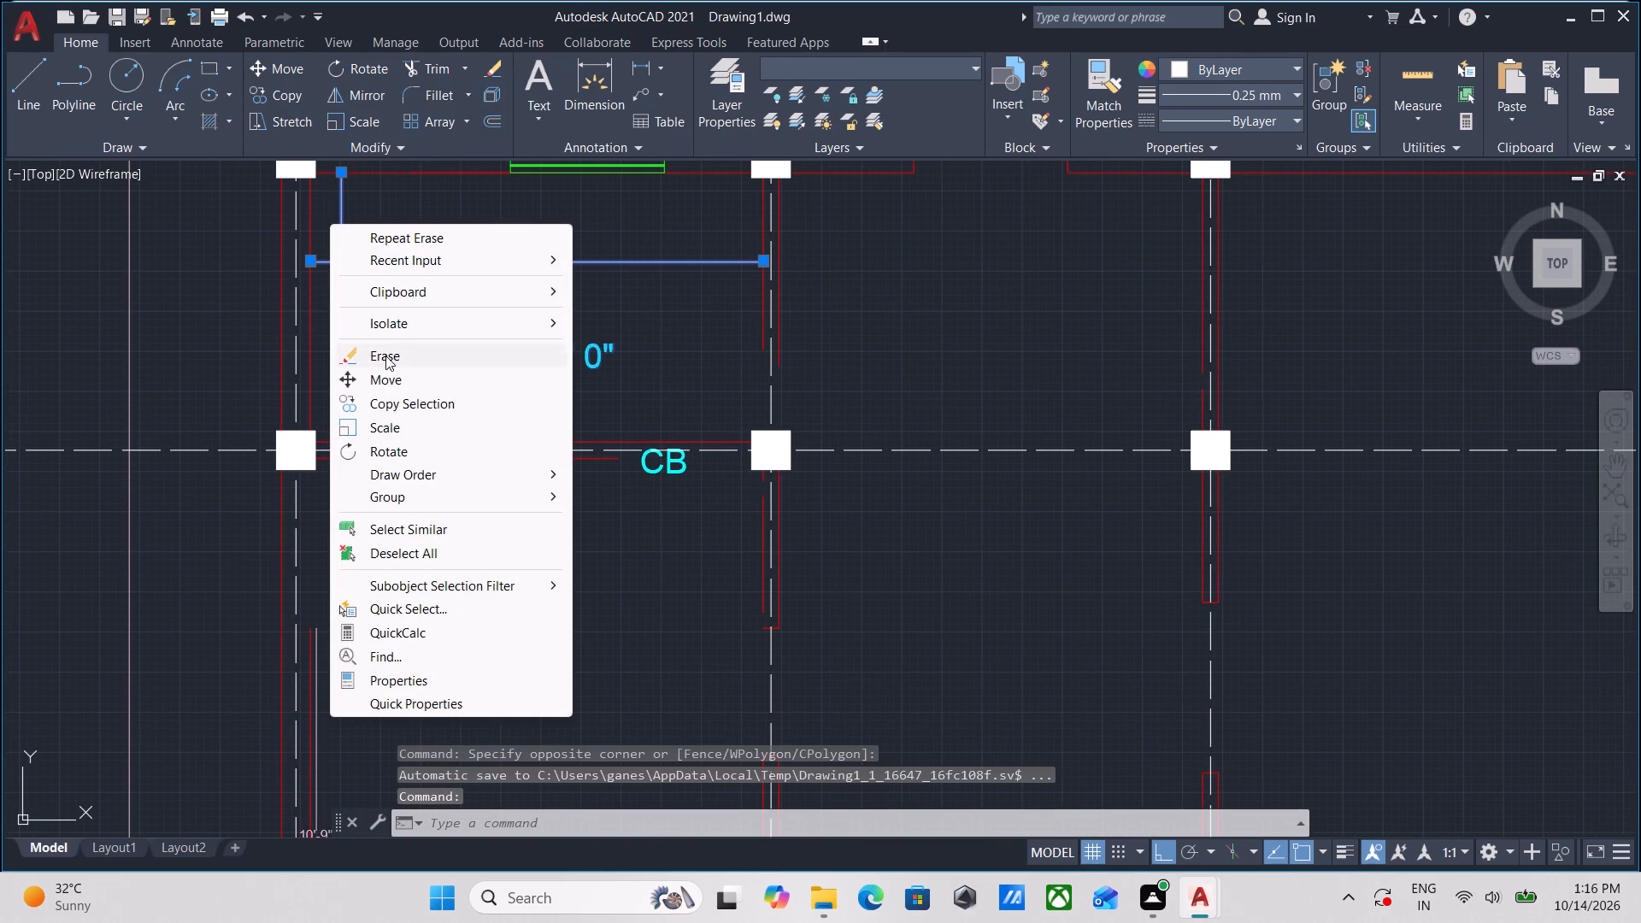
Erase the CB label south of the kitchen.
{"action": "scroll", "coordinate": [427, 341], "scroll_direction": "down", "scroll_amount": 2}
{"action": "scroll", "coordinate": [517, 398], "scroll_direction": "up", "scroll_amount": 2}
{"action": "left_click", "coordinate": [533, 387]}
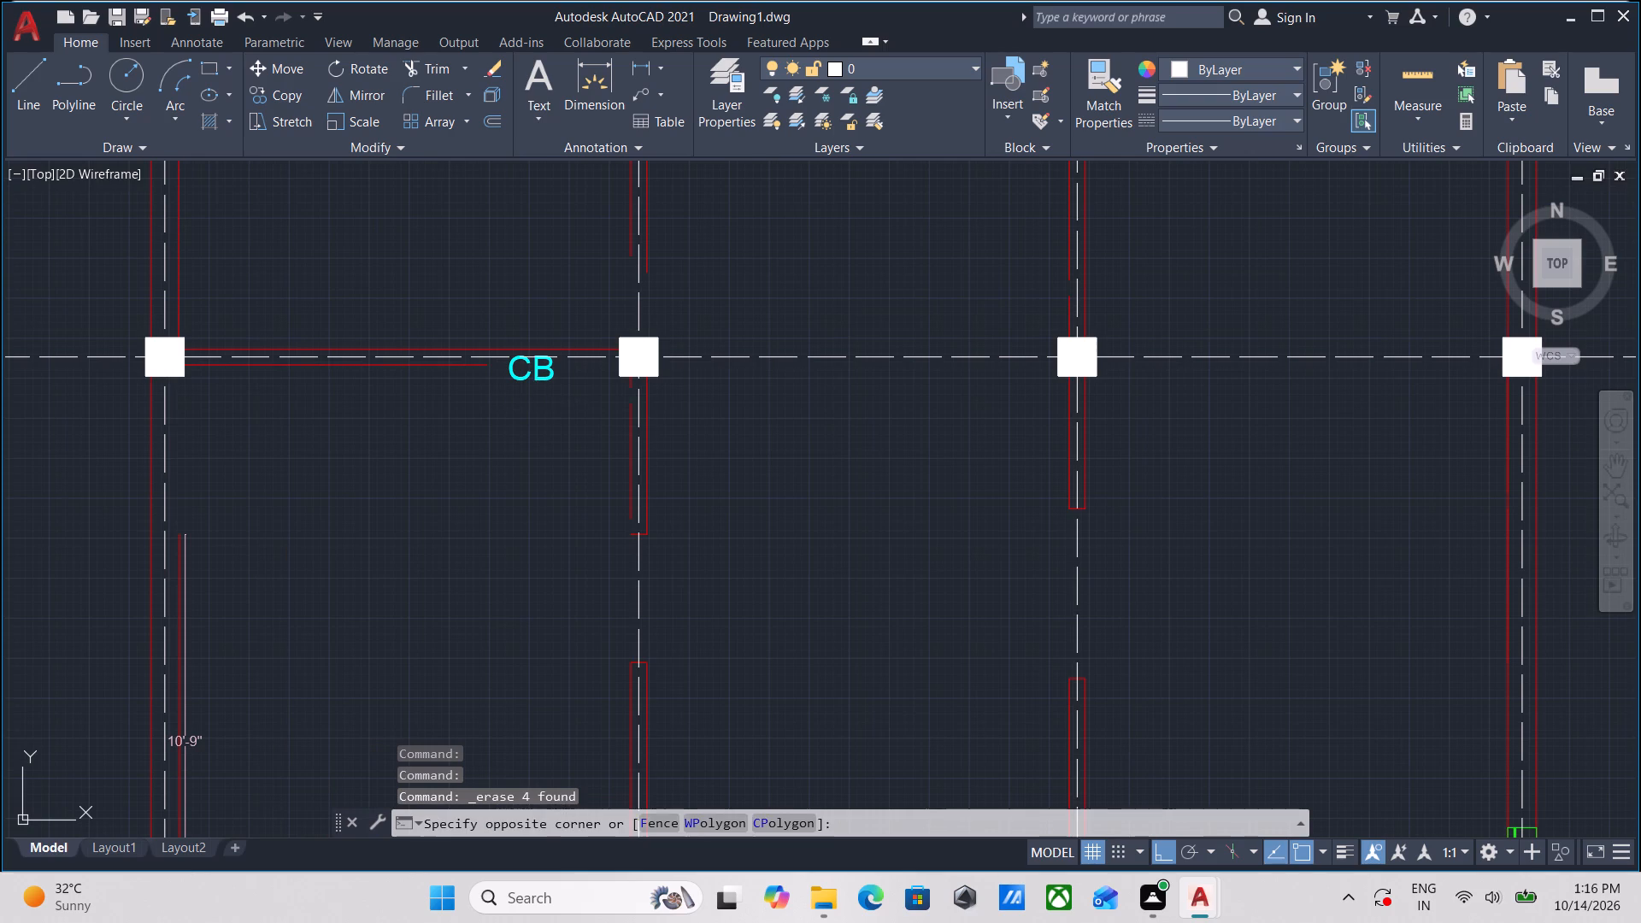
{"action": "left_click", "coordinate": [522, 370]}
{"action": "right_click", "coordinate": [522, 370]}
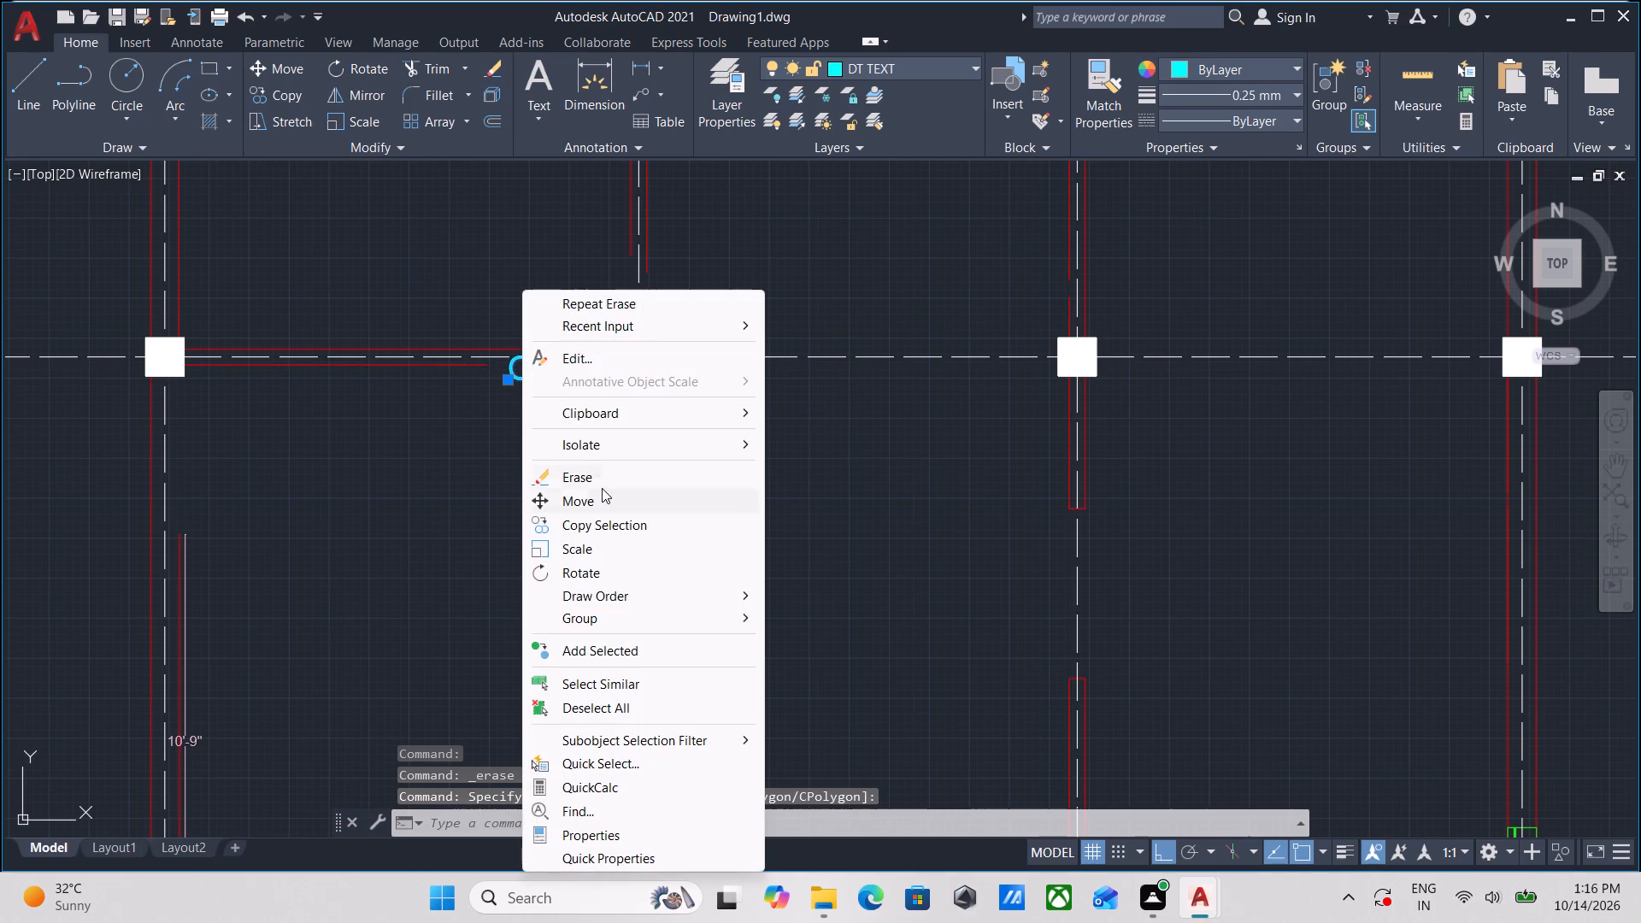
{"action": "left_click", "coordinate": [597, 469]}
Review the stripped plan copy against the ground floor plan above for items still left to clear.
{"action": "scroll", "coordinate": [597, 469], "scroll_direction": "down", "scroll_amount": 3}
{"action": "middle_click_drag", "start_coordinate": [597, 469], "coordinate": [581, 450]}
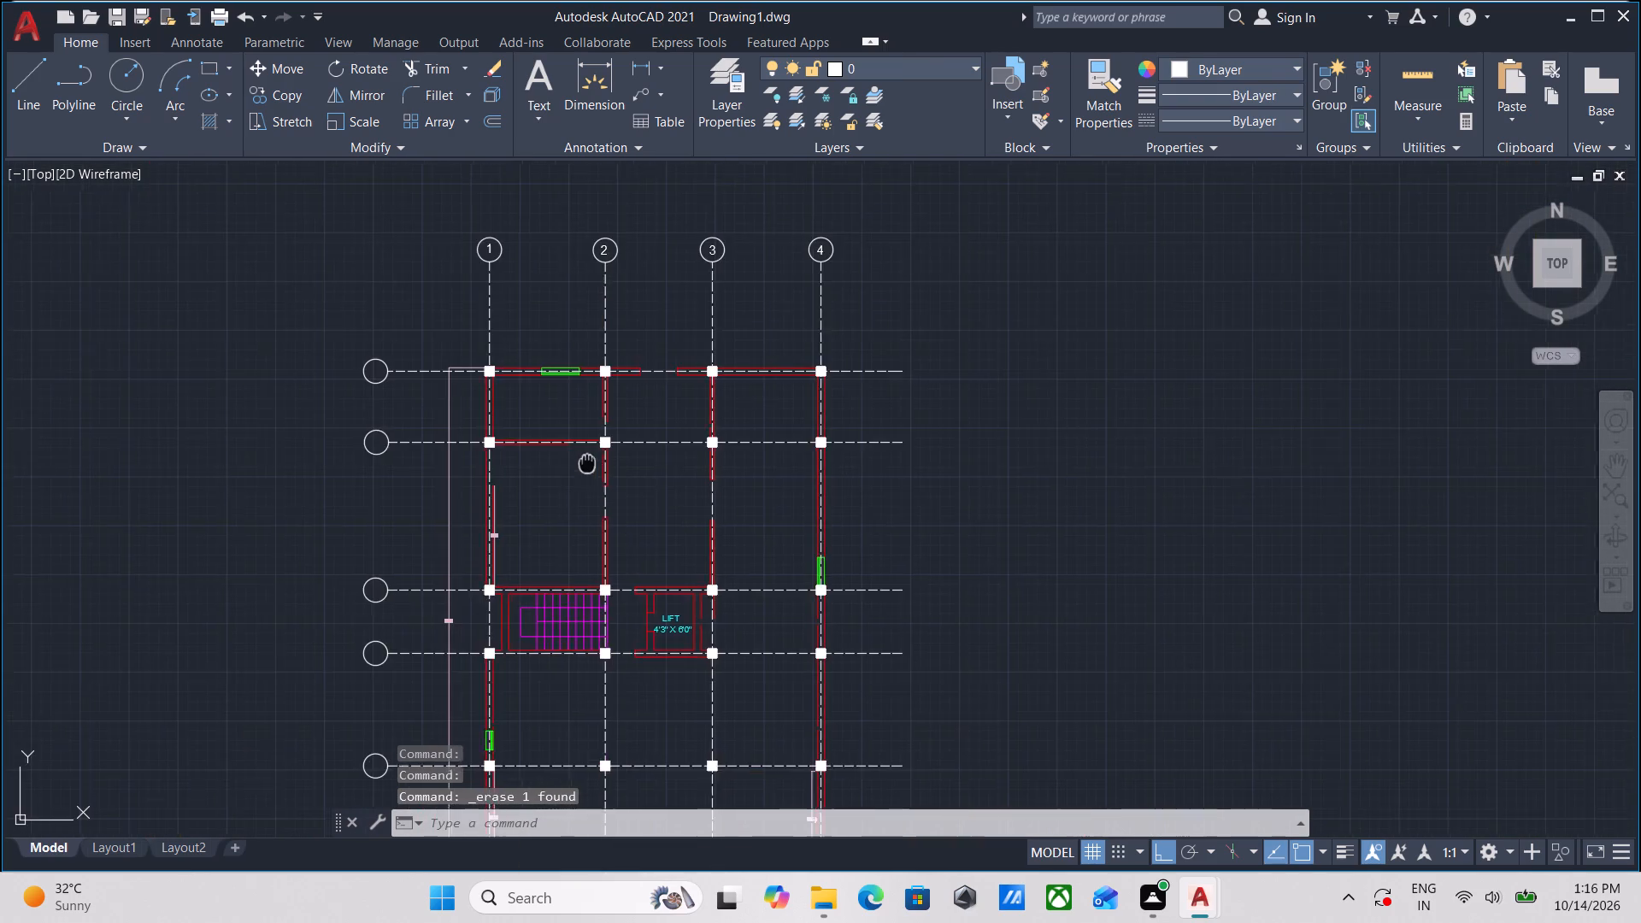
{"action": "middle_click_drag", "start_coordinate": [581, 450], "coordinate": [533, 281]}
{"action": "scroll", "coordinate": [517, 321], "scroll_direction": "down", "scroll_amount": 1}
{"action": "middle_click_drag", "start_coordinate": [517, 321], "coordinate": [516, 290]}
{"action": "middle_click_drag", "start_coordinate": [516, 290], "coordinate": [521, 443]}
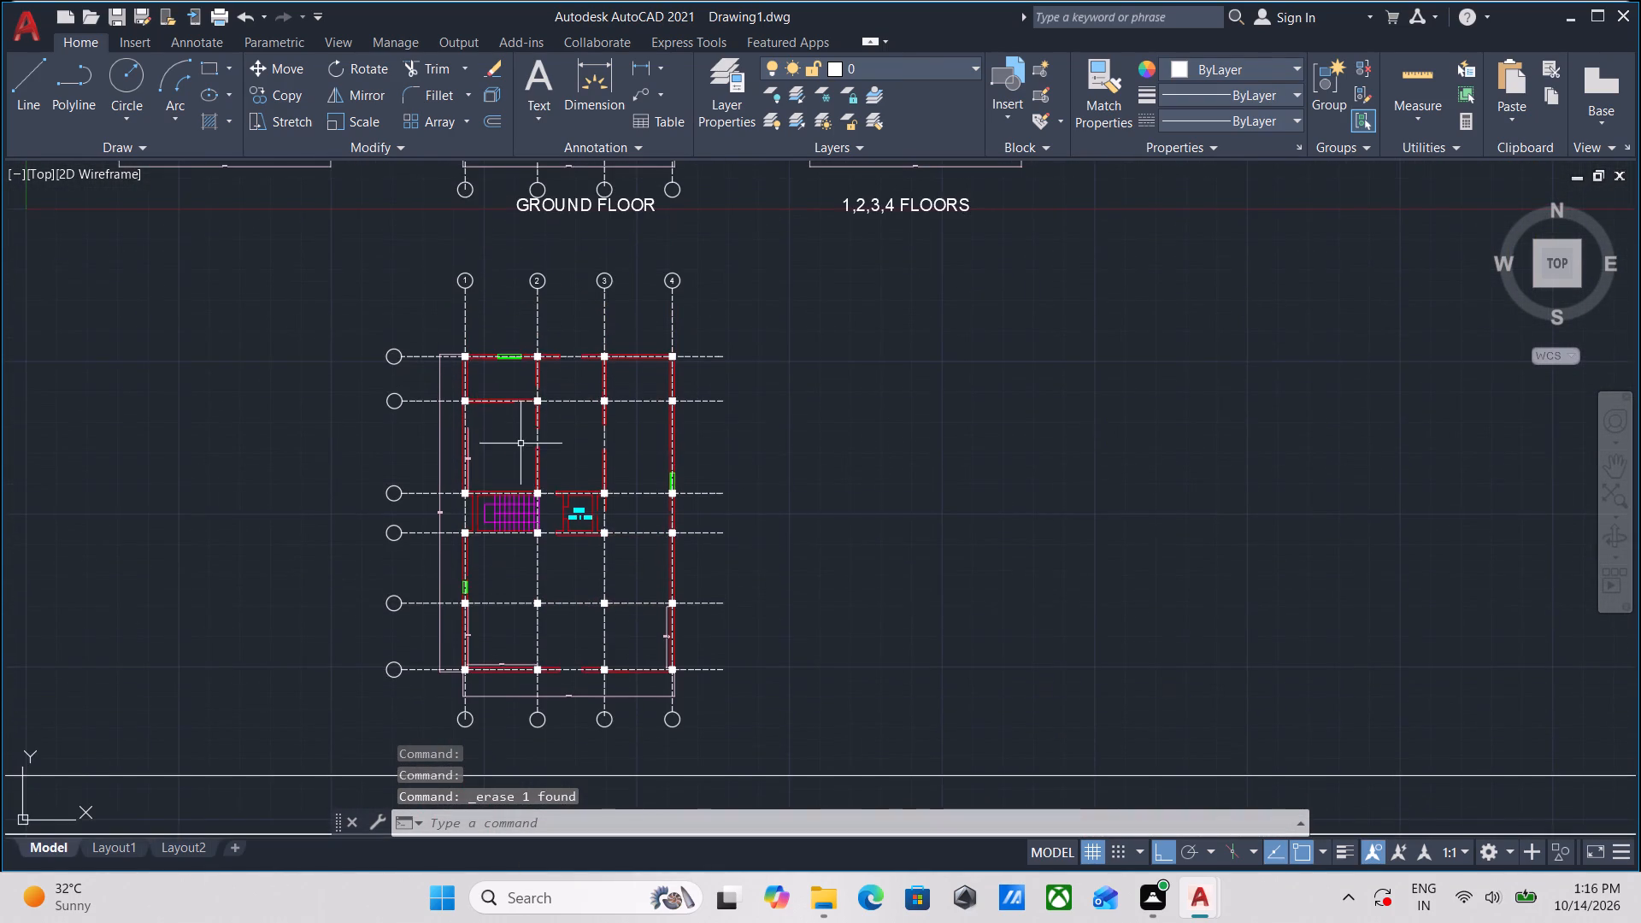
{"action": "middle_click_drag", "start_coordinate": [498, 414], "coordinate": [526, 673]}
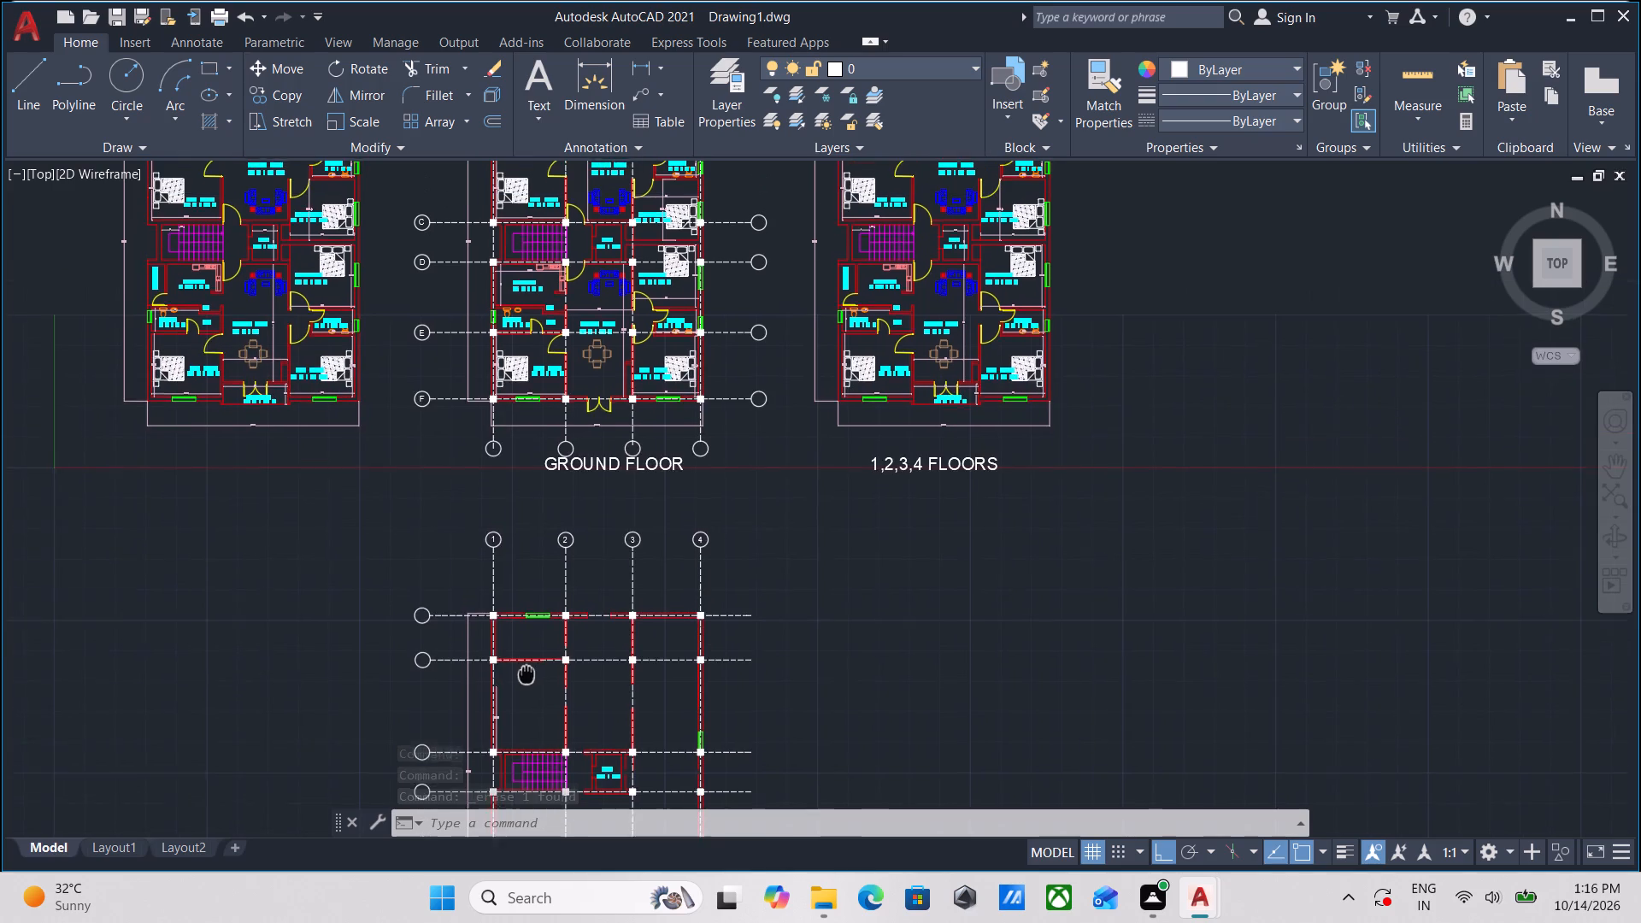
{"action": "middle_click_drag", "start_coordinate": [526, 673], "coordinate": [550, 457]}
{"action": "scroll", "coordinate": [550, 482], "scroll_direction": "up", "scroll_amount": 2}
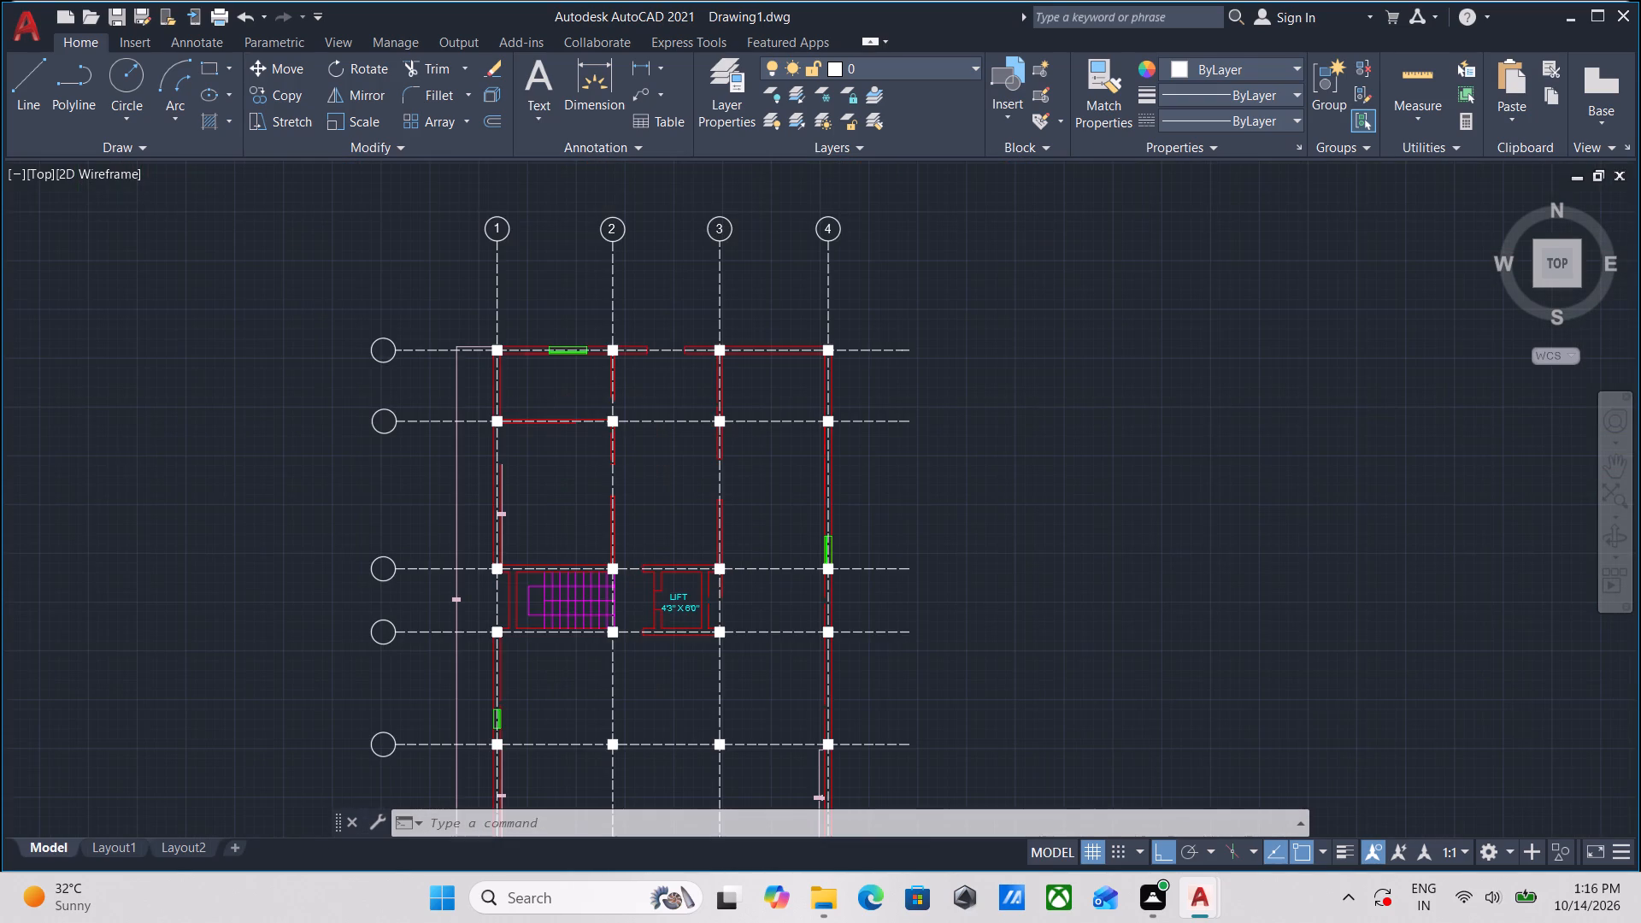
{"action": "scroll", "coordinate": [550, 482], "scroll_direction": "up", "scroll_amount": 1}
{"action": "scroll", "coordinate": [550, 482], "scroll_direction": "down", "scroll_amount": 1}
{"action": "middle_click_drag", "start_coordinate": [550, 482], "coordinate": [503, 384]}
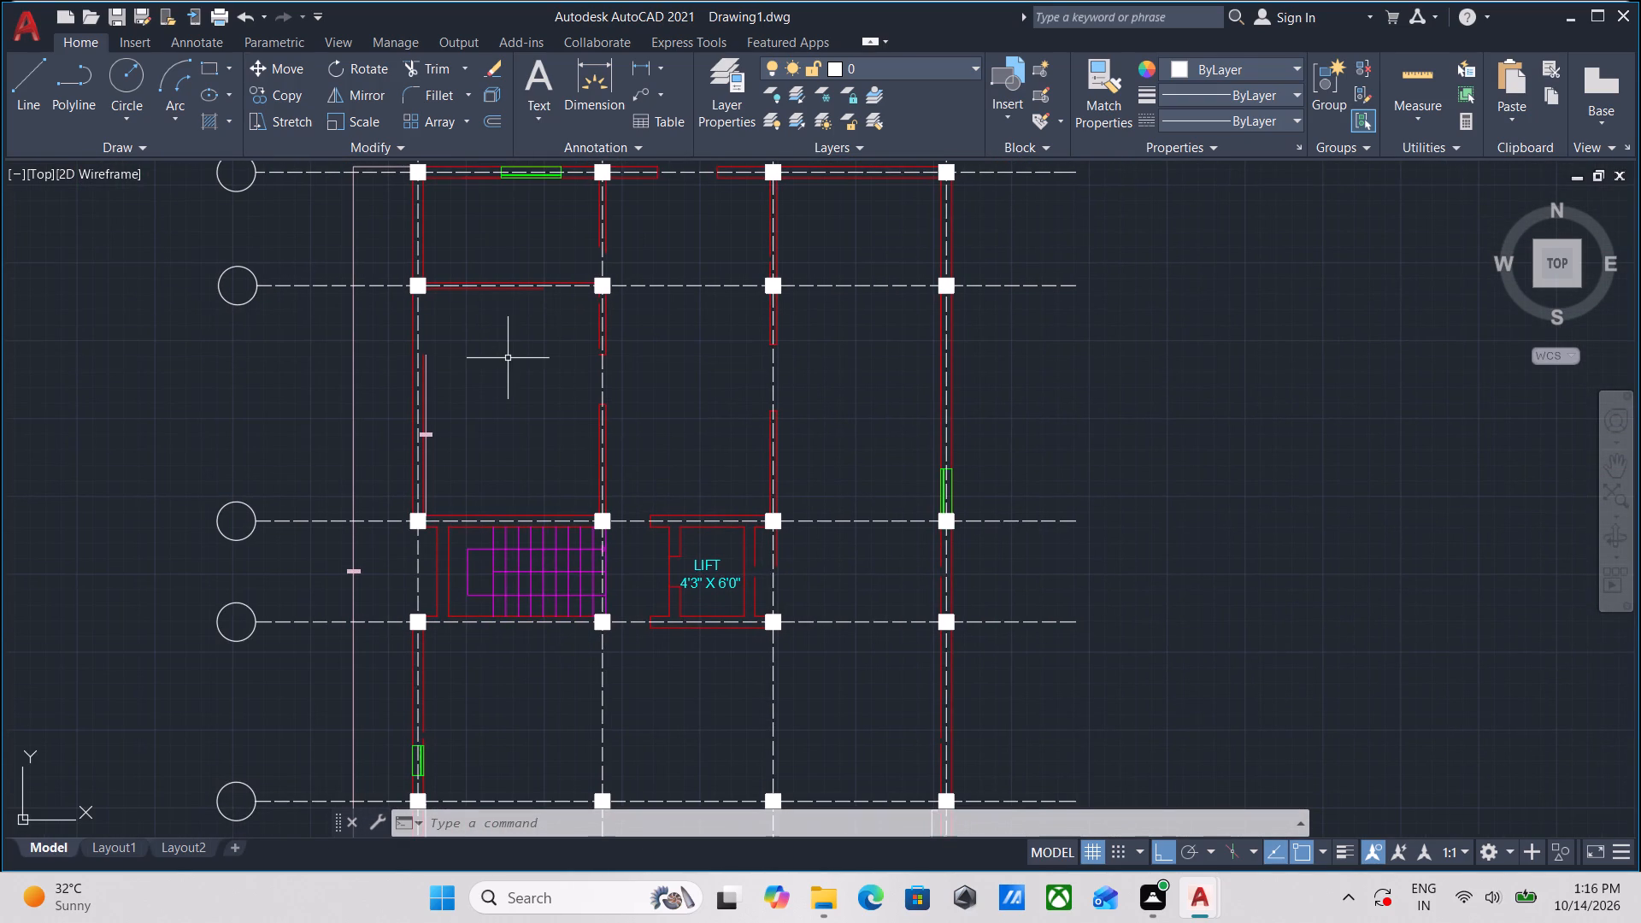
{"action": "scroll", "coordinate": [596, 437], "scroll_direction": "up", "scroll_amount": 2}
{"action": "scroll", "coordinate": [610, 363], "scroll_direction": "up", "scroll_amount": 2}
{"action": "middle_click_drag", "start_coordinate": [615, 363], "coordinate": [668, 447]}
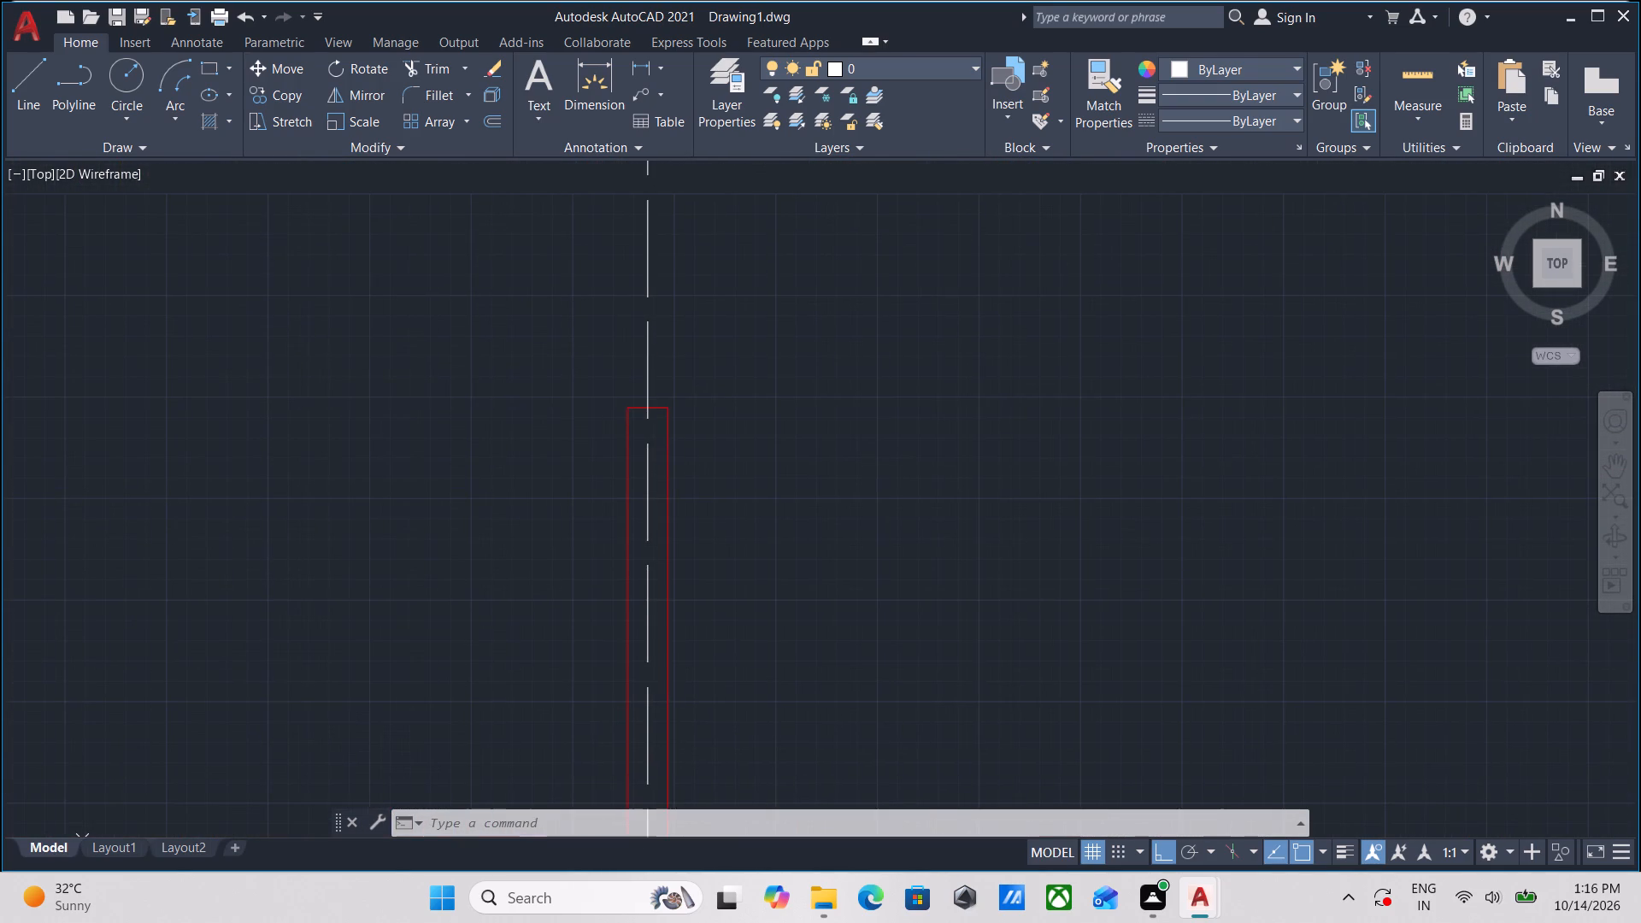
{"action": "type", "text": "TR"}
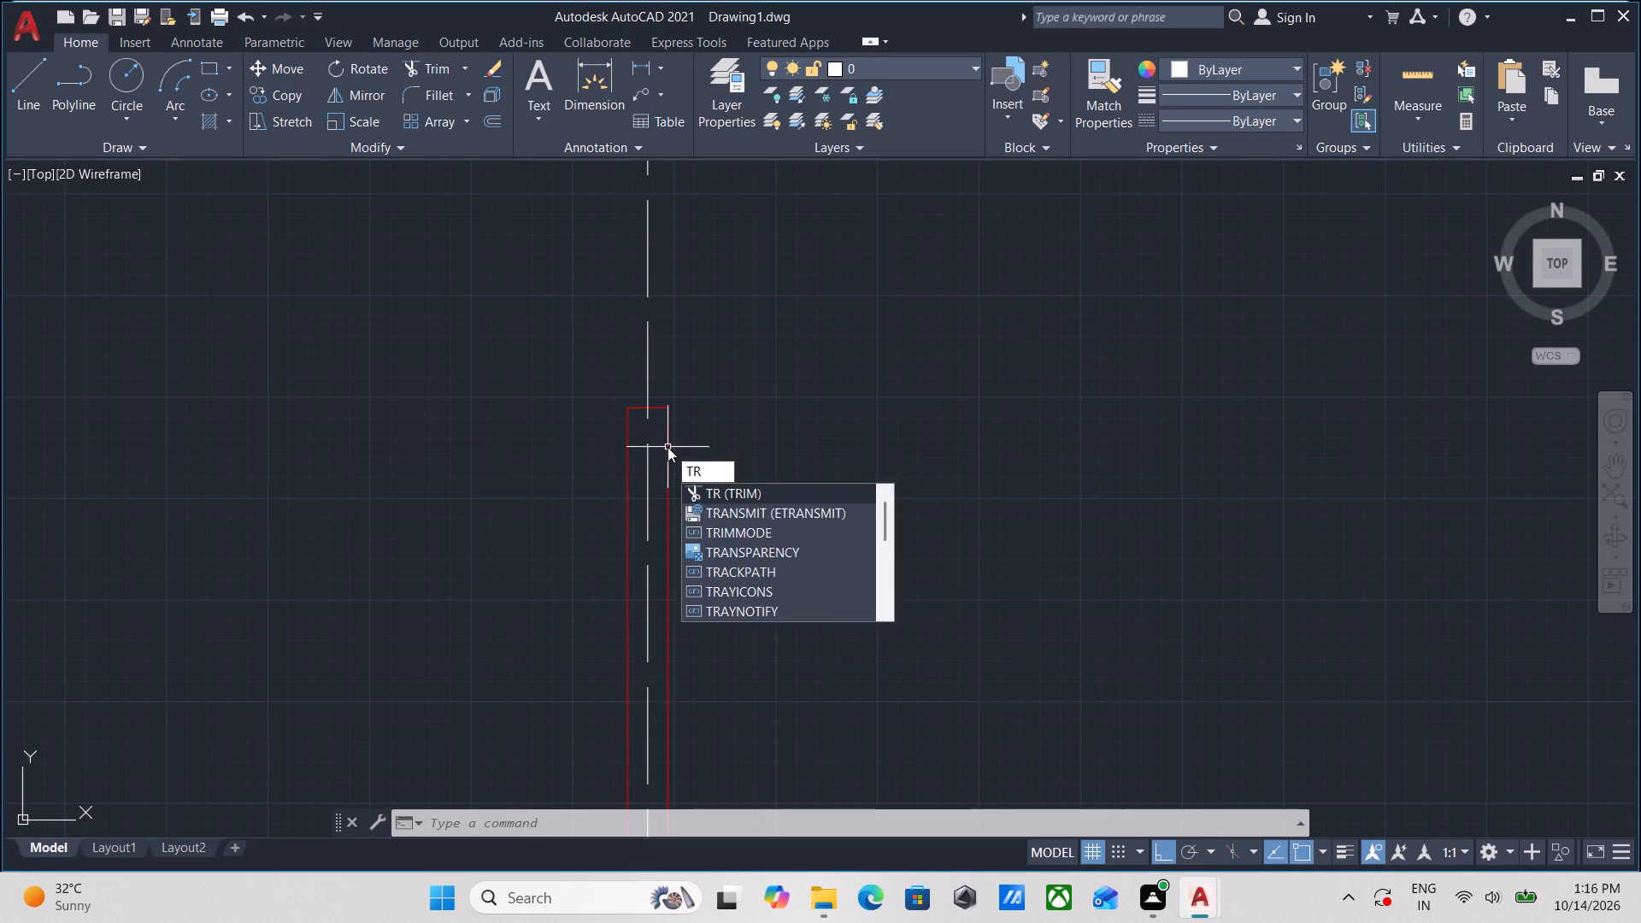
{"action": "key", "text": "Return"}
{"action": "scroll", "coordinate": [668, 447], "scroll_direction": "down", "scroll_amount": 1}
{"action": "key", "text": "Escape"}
Erase the wall segment running north from the staircase's northeast column on grid line 2, including its end line.
{"action": "scroll", "coordinate": [685, 436], "scroll_direction": "down", "scroll_amount": 2}
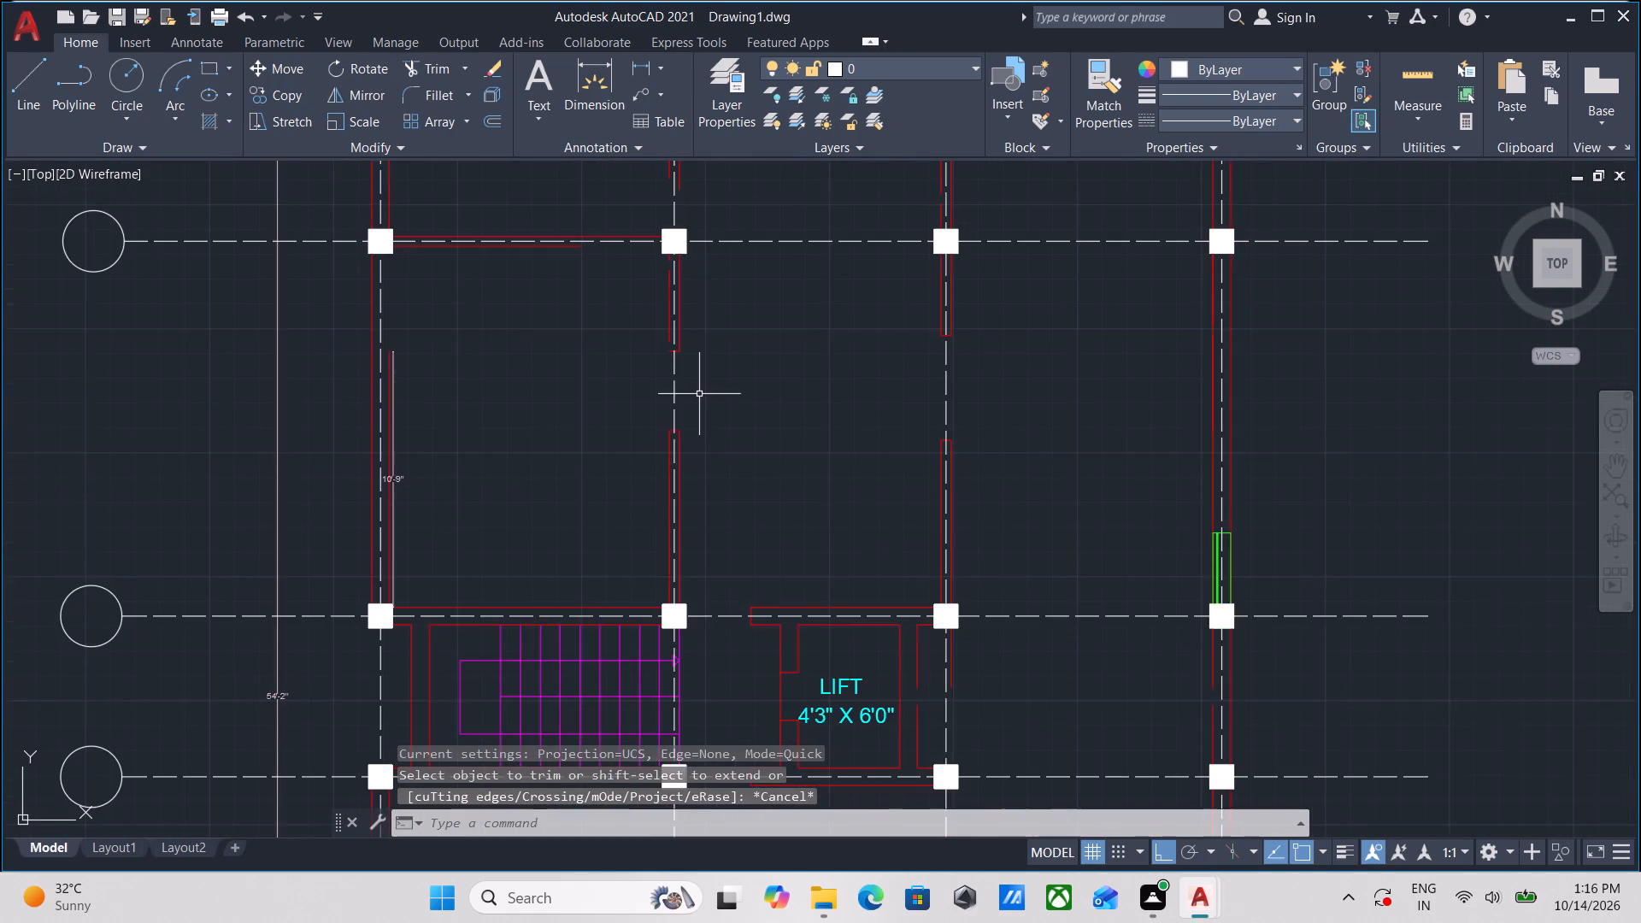
{"action": "scroll", "coordinate": [691, 436], "scroll_direction": "up", "scroll_amount": 3}
{"action": "left_click", "coordinate": [671, 380]}
{"action": "left_click", "coordinate": [644, 530]}
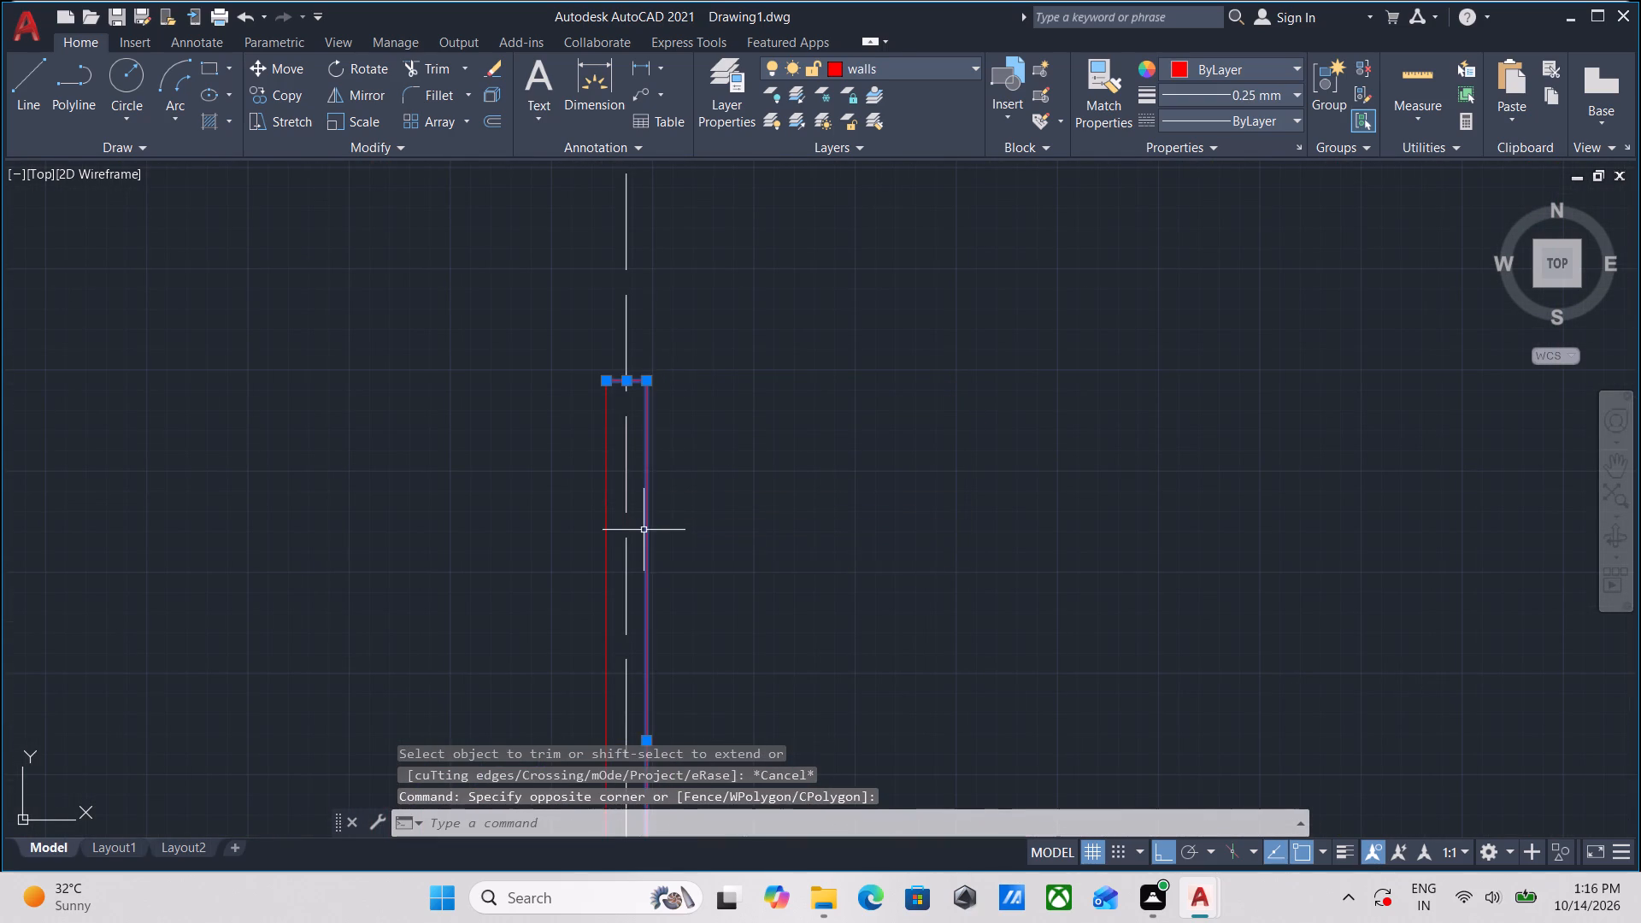
{"action": "scroll", "coordinate": [631, 460], "scroll_direction": "up", "scroll_amount": 2}
{"action": "left_click", "coordinate": [588, 402]}
{"action": "left_click", "coordinate": [426, 373]}
{"action": "right_click", "coordinate": [426, 373]}
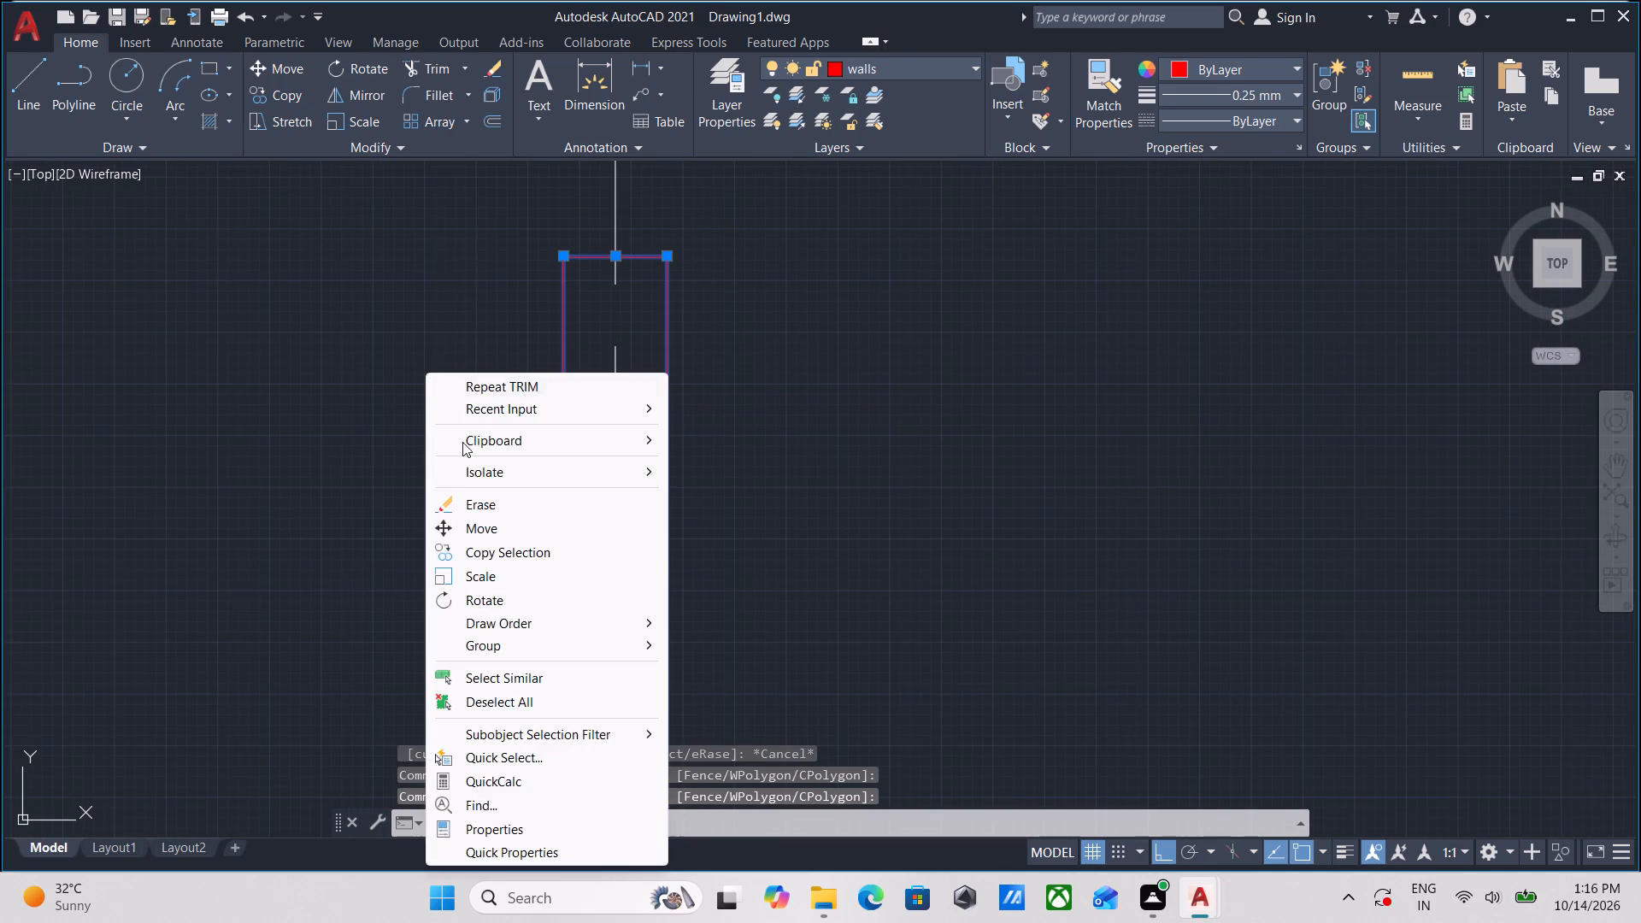
{"action": "left_click", "coordinate": [469, 509]}
Offset the staircase's south wall line 9" to the south, beyond the grid line.
{"action": "scroll", "coordinate": [469, 509], "scroll_direction": "down", "scroll_amount": 6}
{"action": "middle_click_drag", "start_coordinate": [691, 485], "coordinate": [676, 424]}
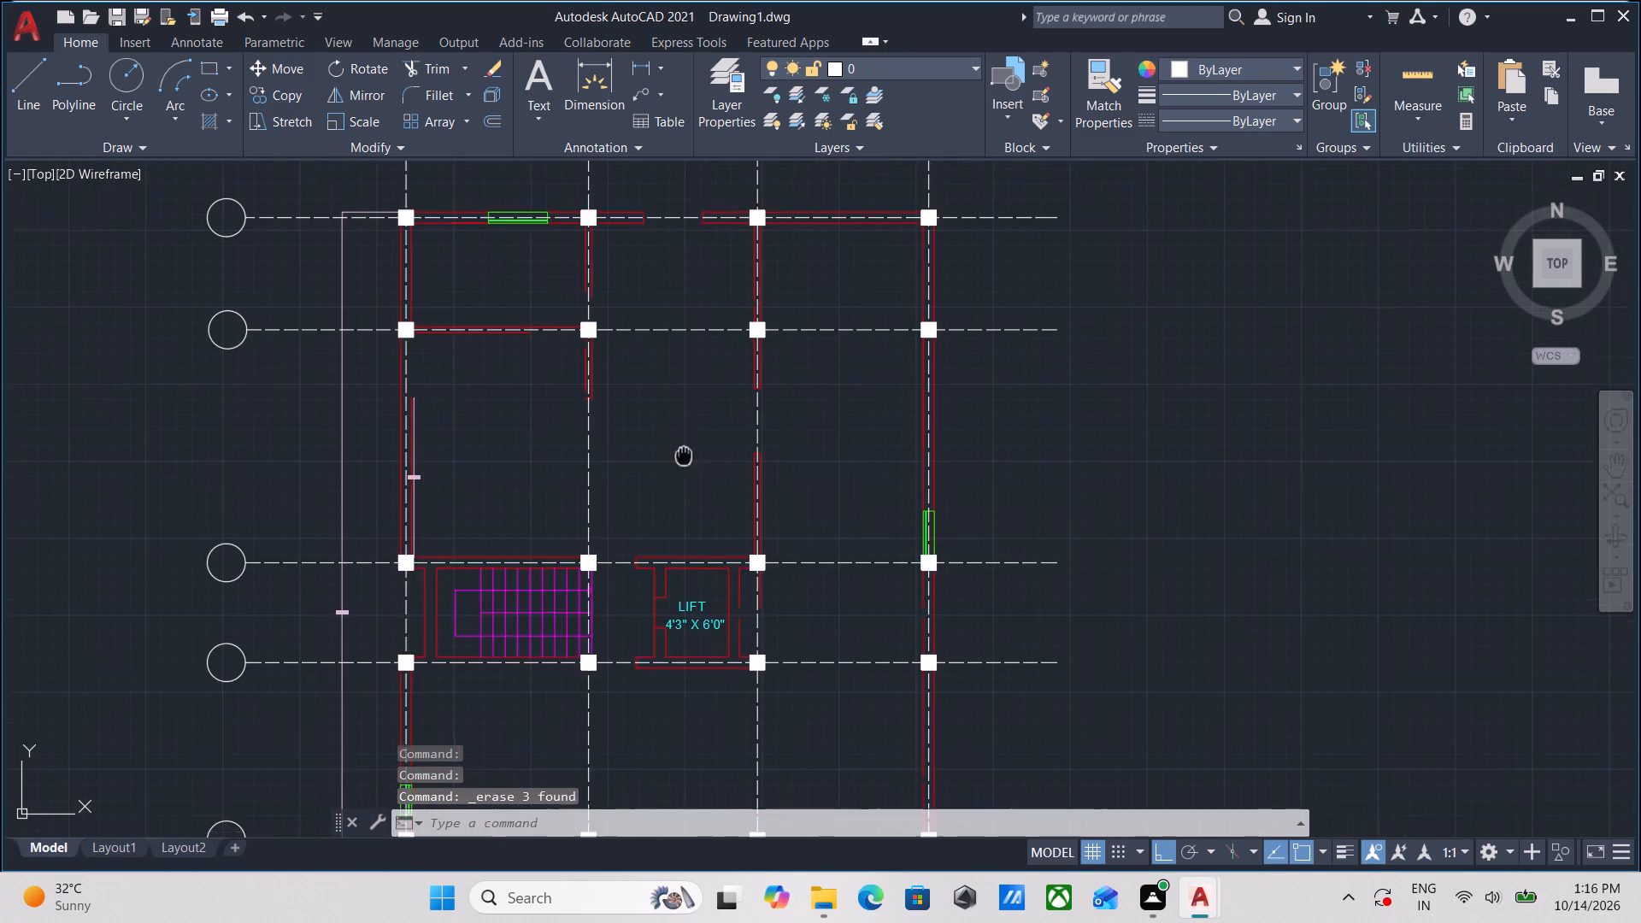
{"action": "middle_click_drag", "start_coordinate": [676, 424], "coordinate": [656, 315]}
{"action": "scroll", "coordinate": [757, 517], "scroll_direction": "up", "scroll_amount": 2}
{"action": "middle_click_drag", "start_coordinate": [757, 521], "coordinate": [714, 516]}
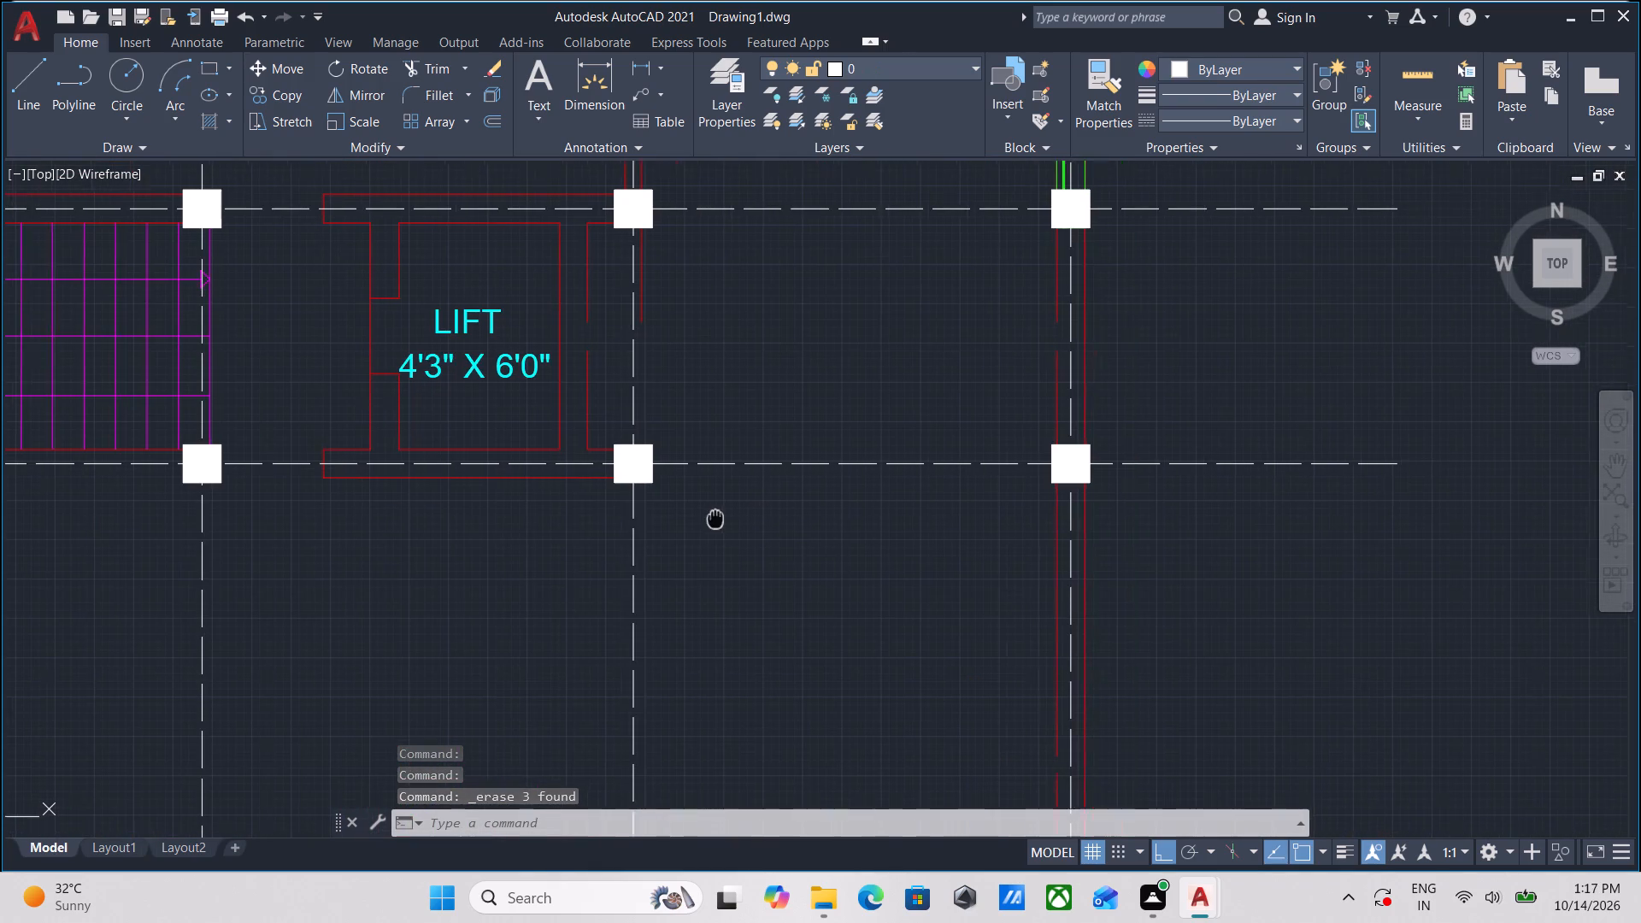
{"action": "middle_click_drag", "start_coordinate": [714, 516], "coordinate": [678, 511]}
{"action": "scroll", "coordinate": [697, 509], "scroll_direction": "down", "scroll_amount": 1}
{"action": "middle_click_drag", "start_coordinate": [697, 509], "coordinate": [803, 467]}
{"action": "scroll", "coordinate": [244, 502], "scroll_direction": "up", "scroll_amount": 1}
{"action": "middle_click_drag", "start_coordinate": [256, 494], "coordinate": [374, 612]}
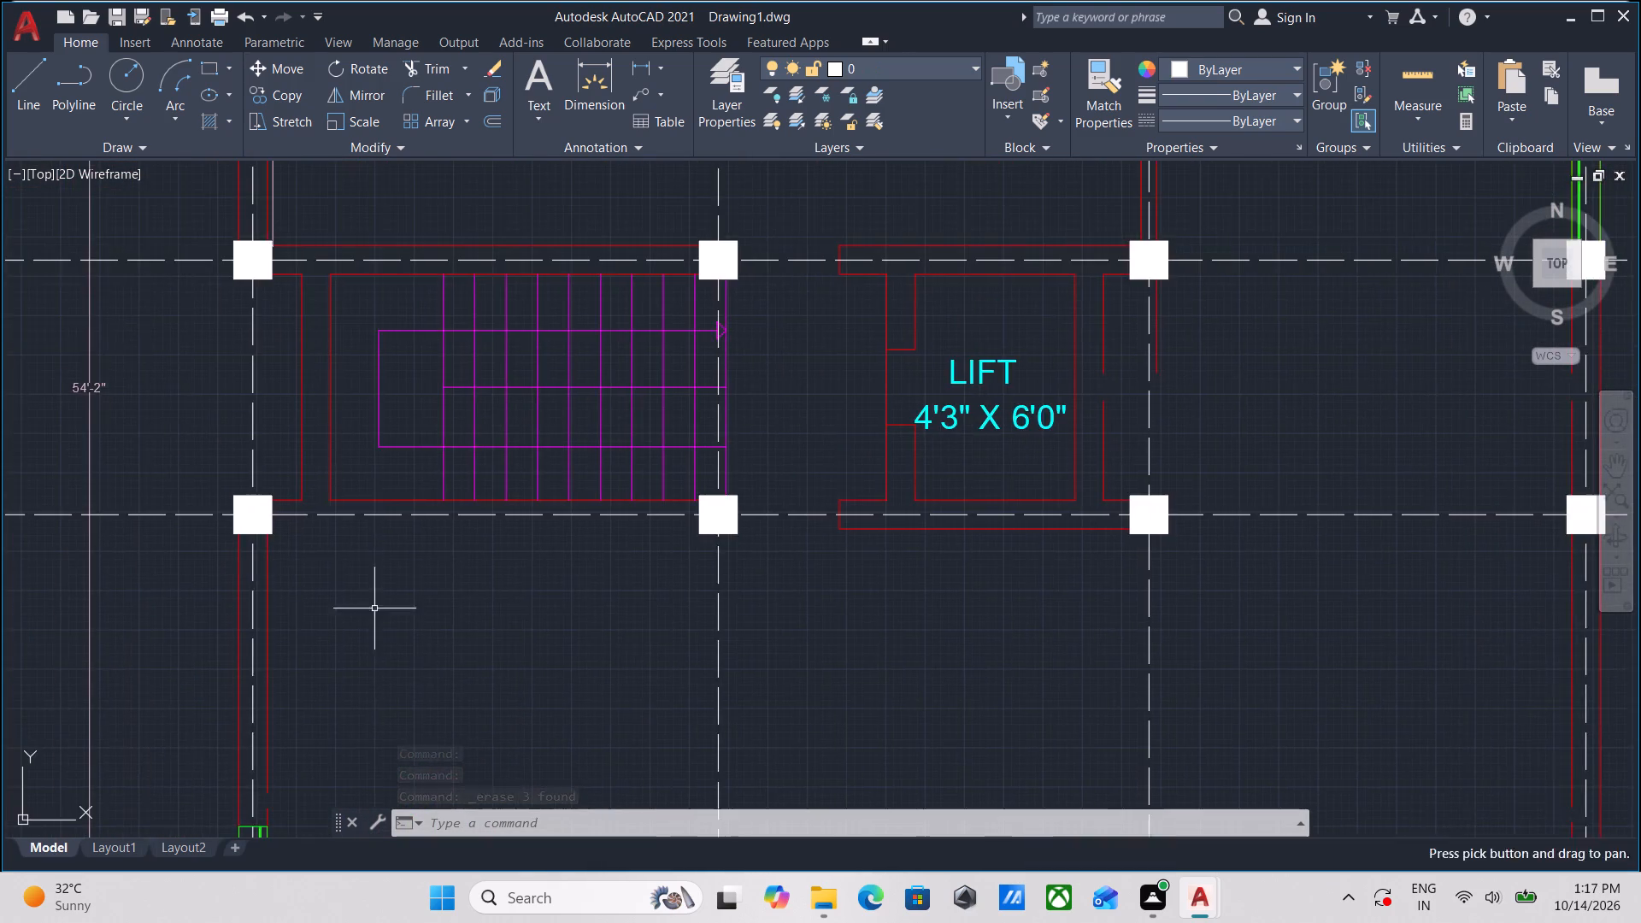
{"action": "scroll", "coordinate": [328, 493], "scroll_direction": "up", "scroll_amount": 2}
{"action": "left_click", "coordinate": [373, 524]}
{"action": "left_click", "coordinate": [361, 486]}
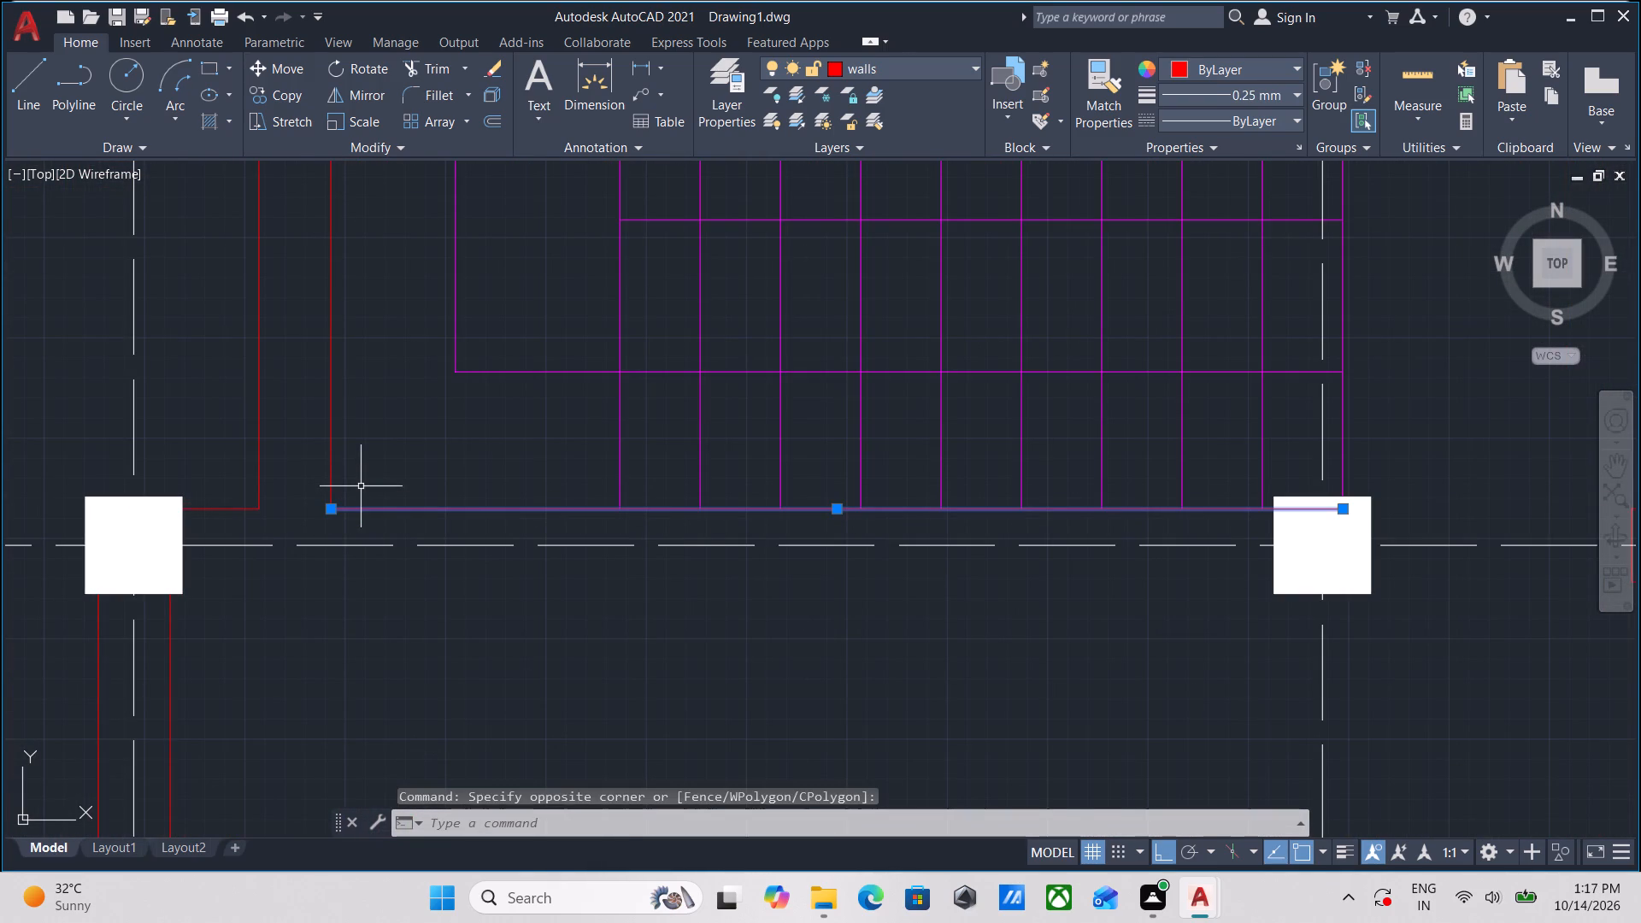
{"action": "key", "text": "o"}
{"action": "key", "text": "Return"}
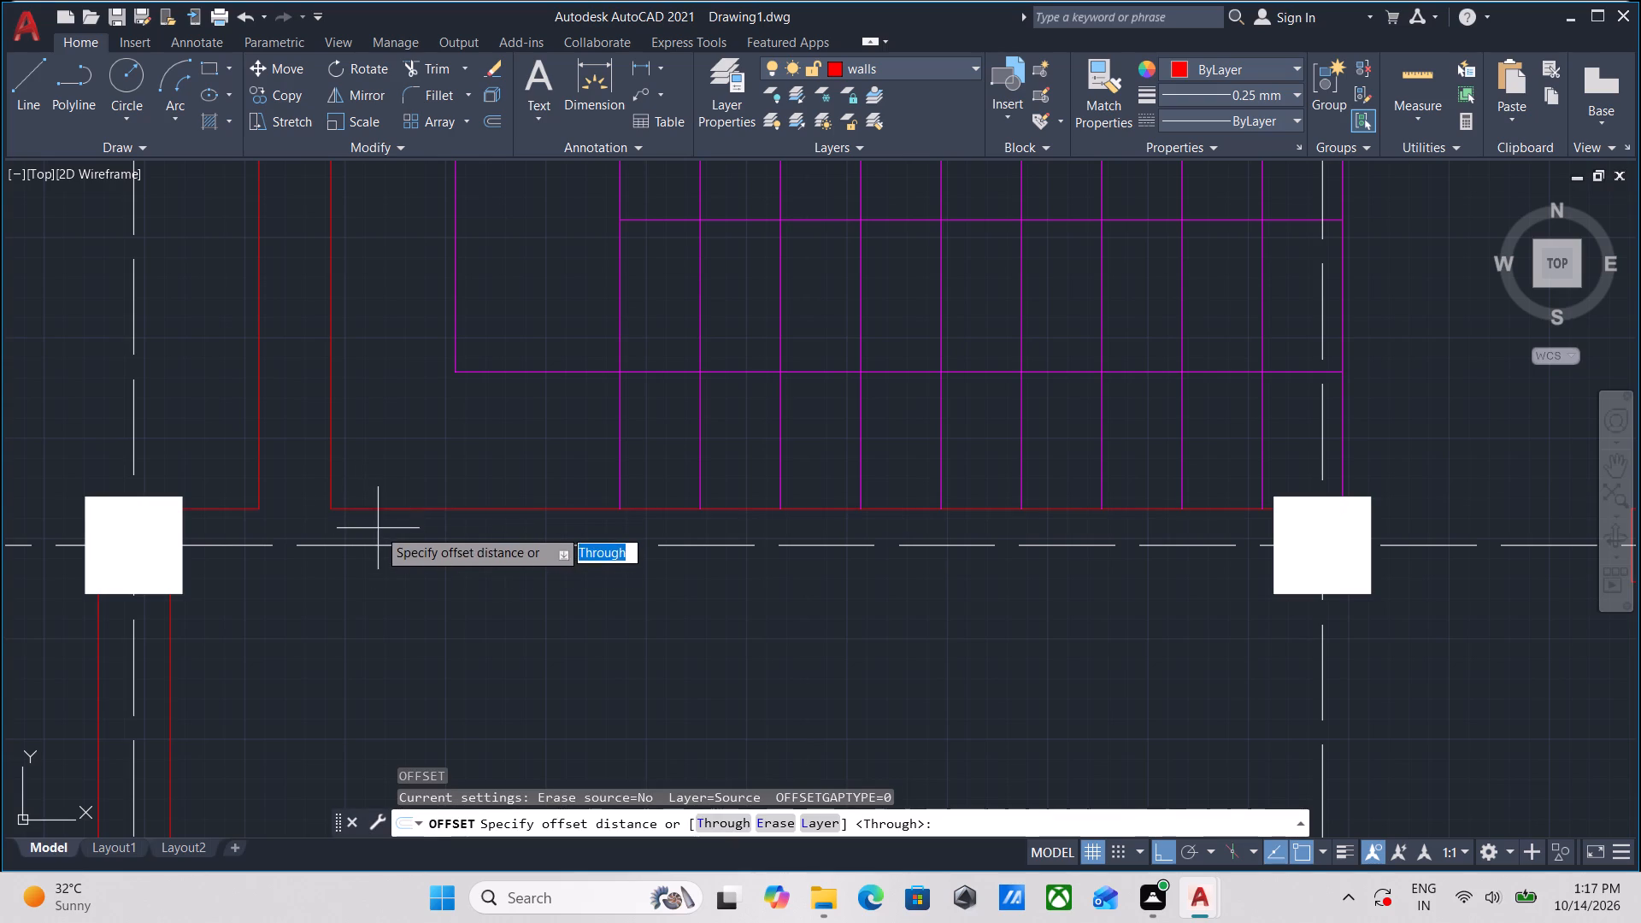
{"action": "left_click", "coordinate": [388, 513]}
{"action": "left_click", "coordinate": [394, 604]}
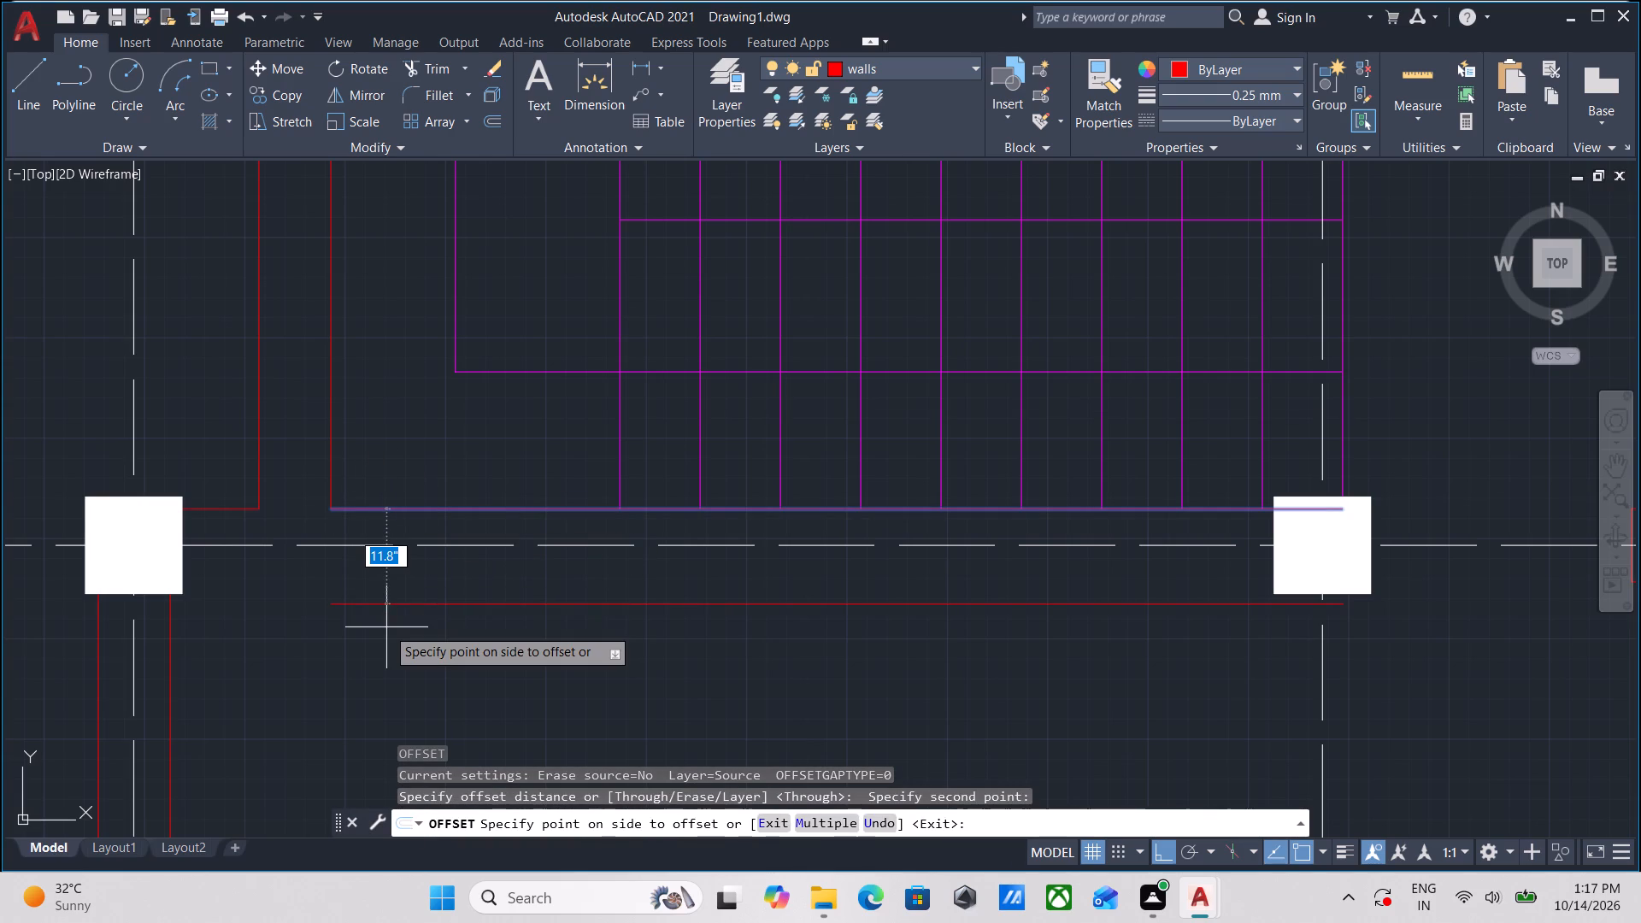
{"action": "key", "text": "9"}
{"action": "key", "text": "Return"}
{"action": "scroll", "coordinate": [386, 627], "scroll_direction": "down", "scroll_amount": 1}
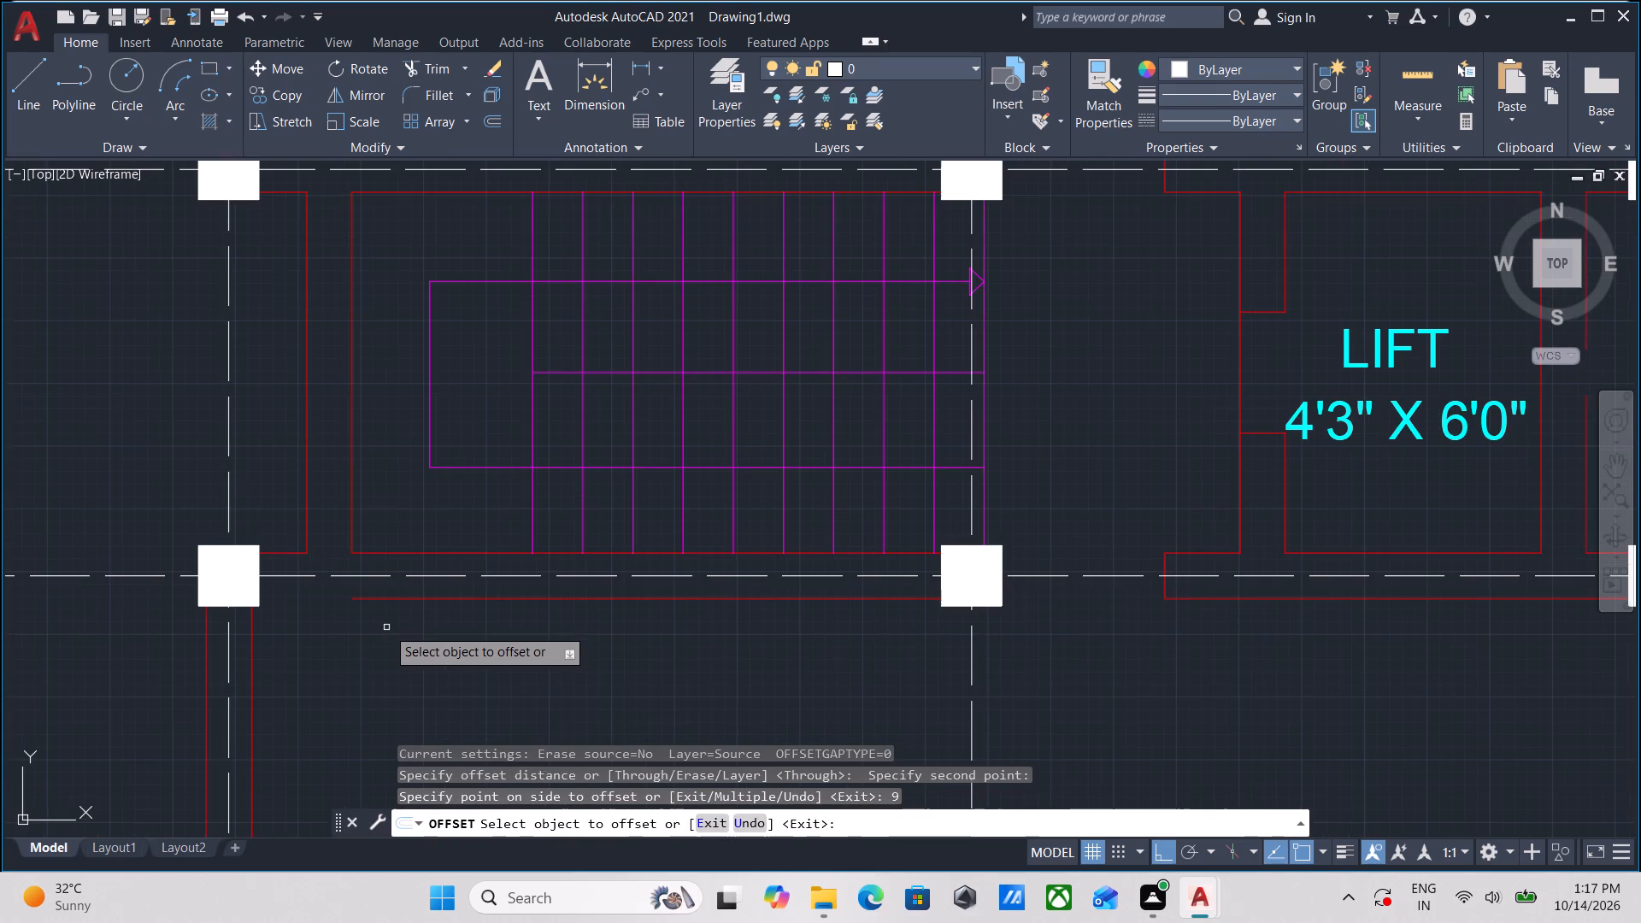
{"action": "middle_click_drag", "start_coordinate": [386, 627], "coordinate": [394, 606]}
{"action": "scroll", "coordinate": [389, 608], "scroll_direction": "down", "scroll_amount": 2}
{"action": "key", "text": "Escape"}
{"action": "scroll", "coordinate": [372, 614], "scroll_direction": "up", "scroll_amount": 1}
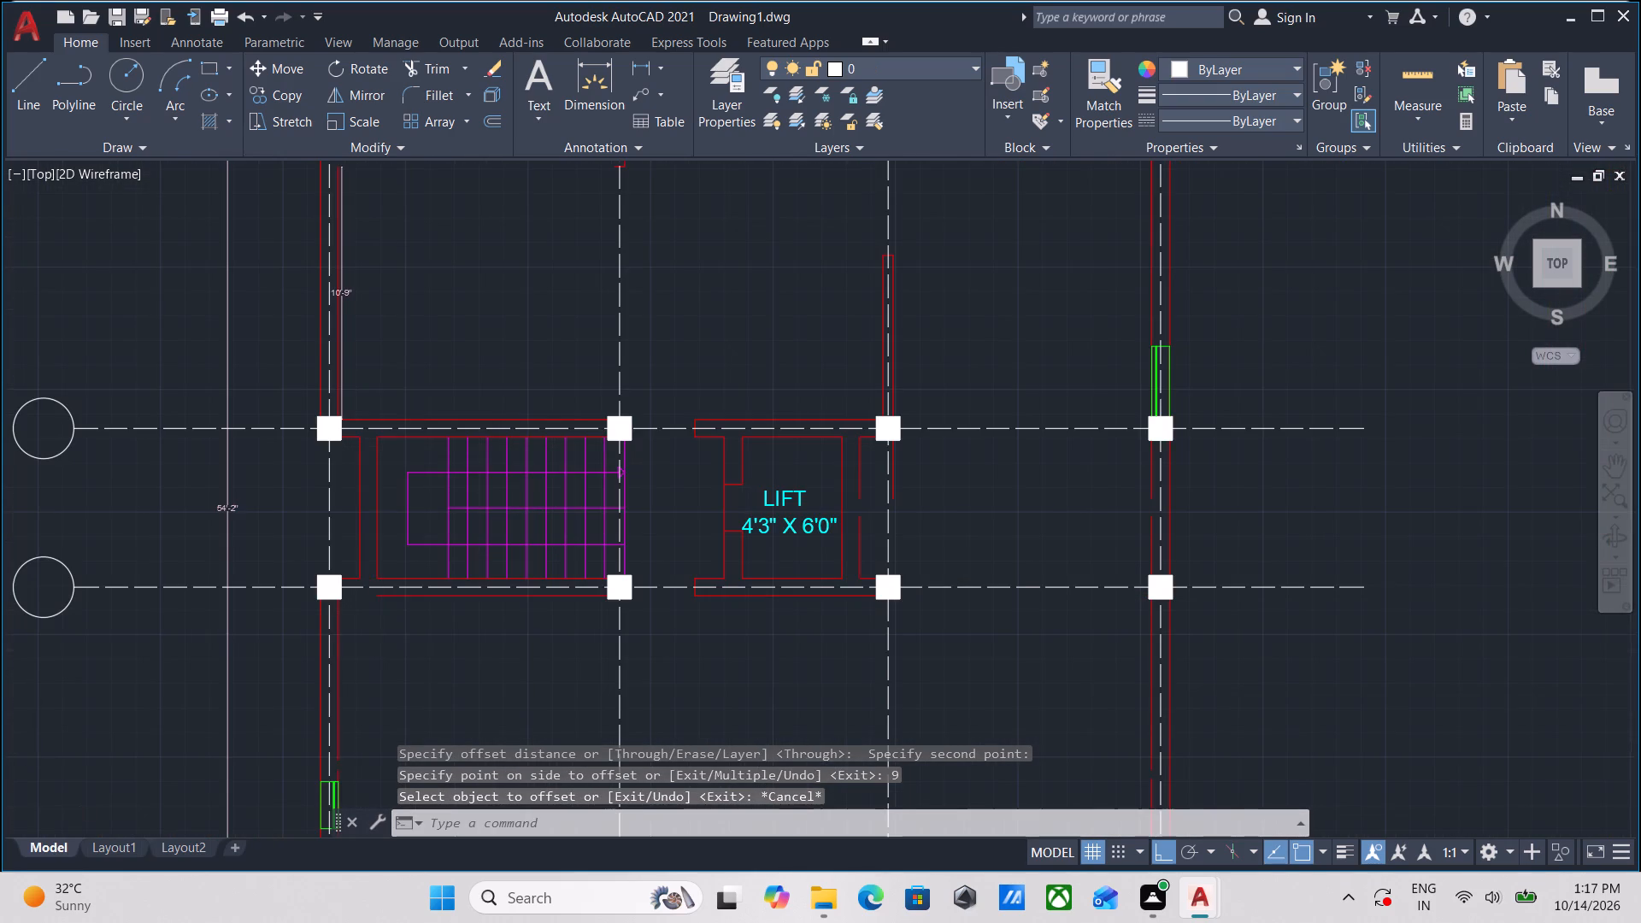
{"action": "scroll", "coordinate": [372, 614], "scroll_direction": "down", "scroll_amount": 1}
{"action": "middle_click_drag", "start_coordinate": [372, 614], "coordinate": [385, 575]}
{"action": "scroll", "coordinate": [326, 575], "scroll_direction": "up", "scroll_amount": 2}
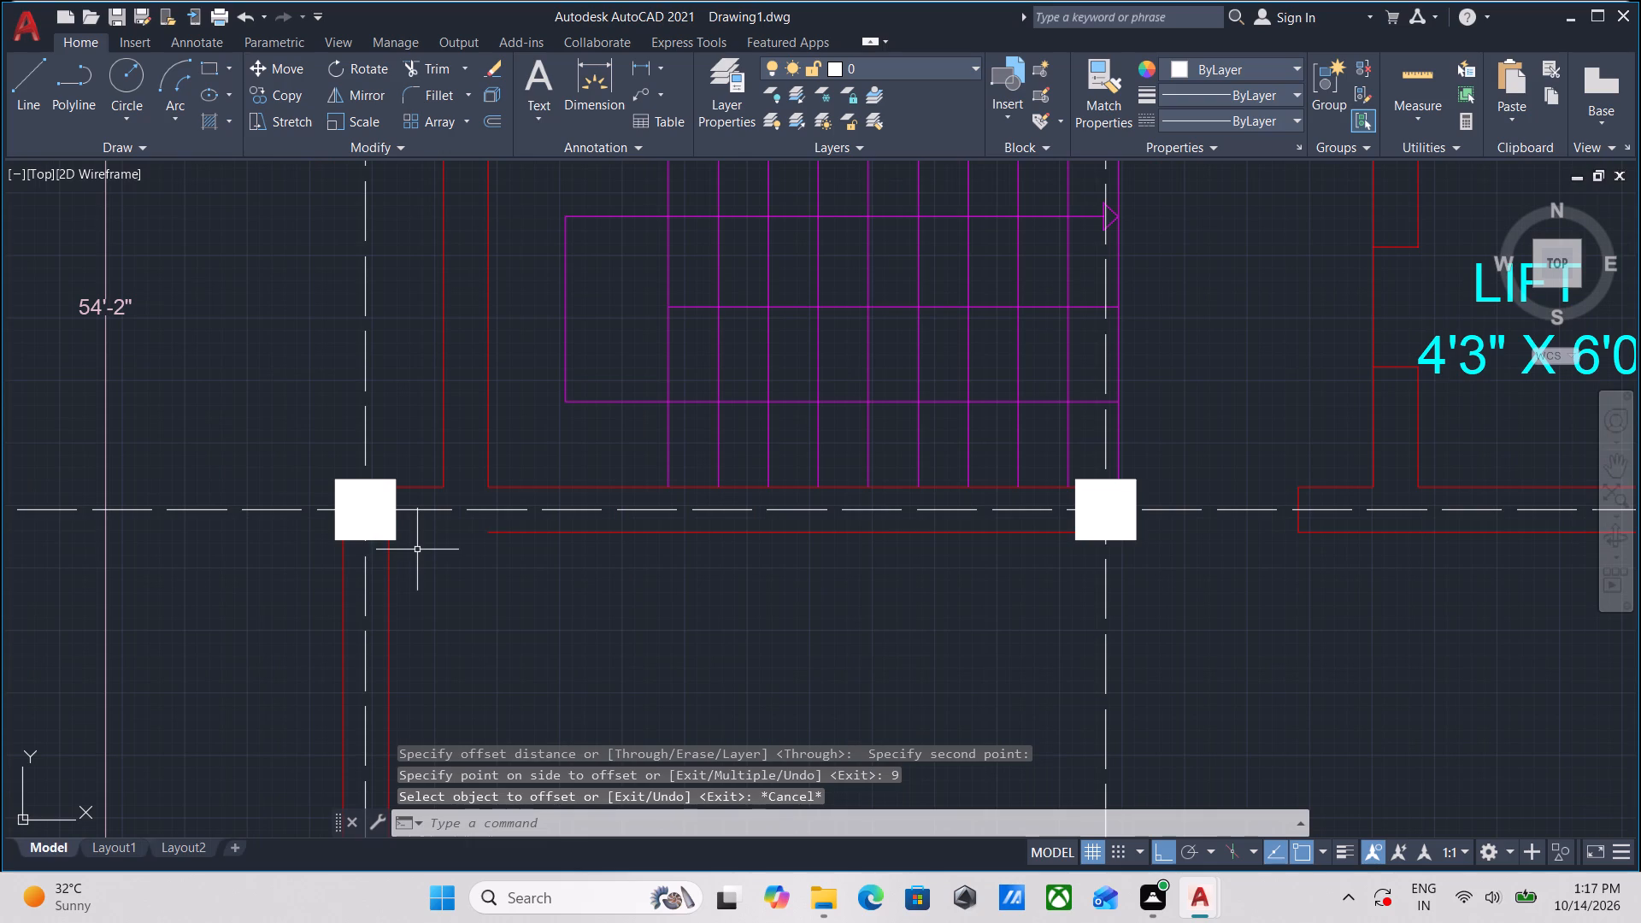
Extend the staircase's new south wall line west to the column on grid line 1.
{"action": "type", "text": "EX"}
{"action": "key", "text": "Return"}
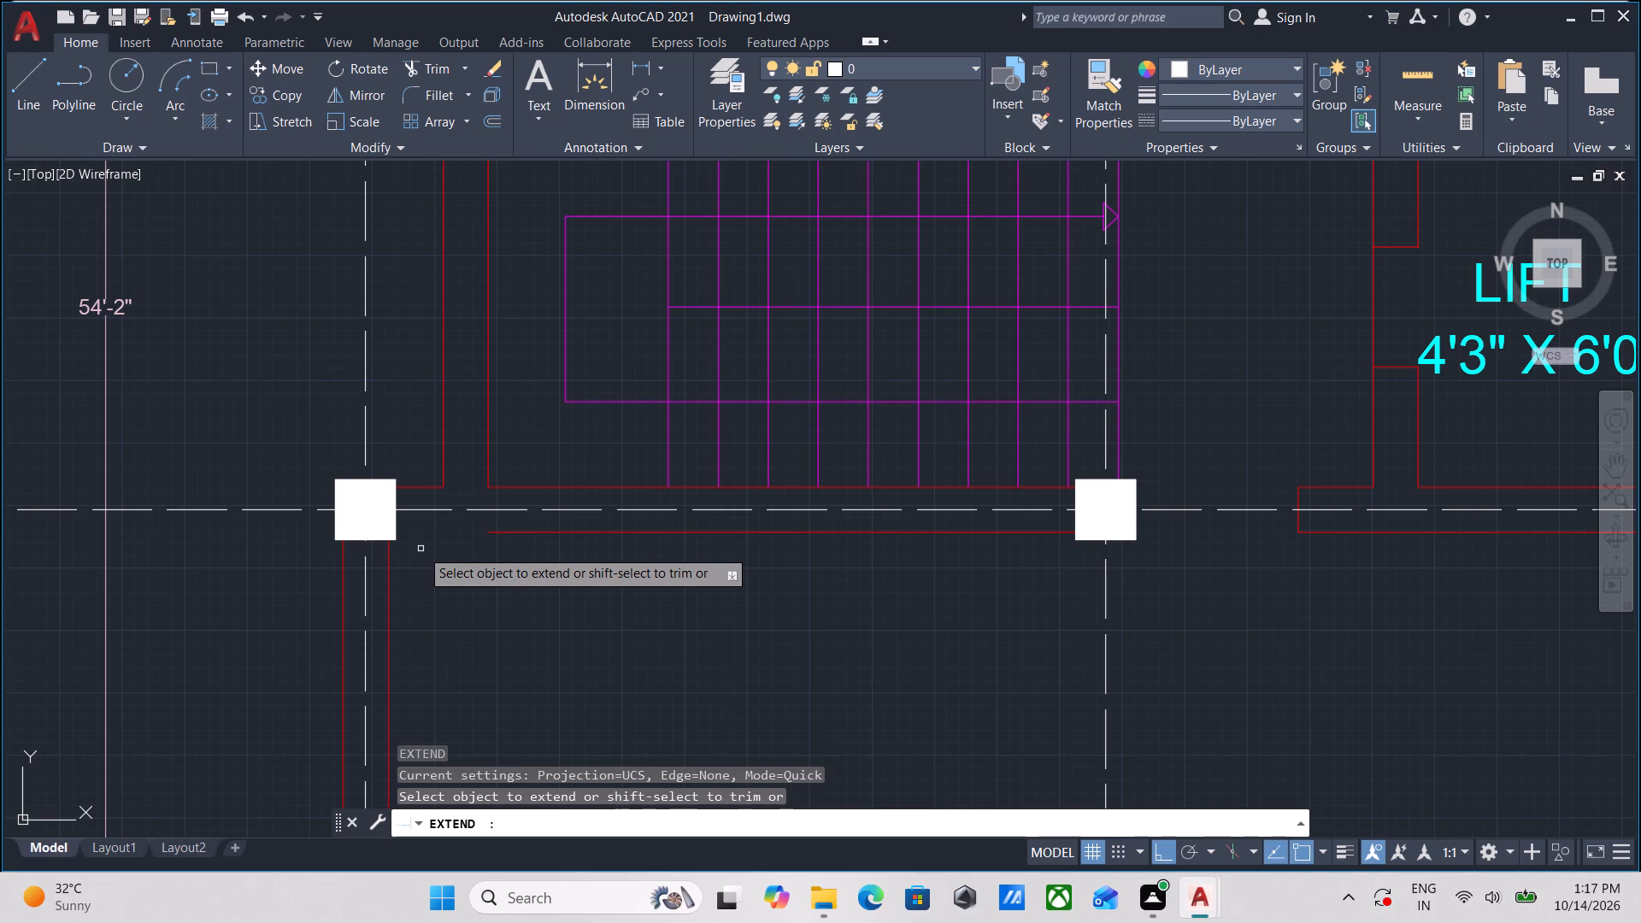
{"action": "left_click", "coordinate": [502, 532]}
{"action": "scroll", "coordinate": [706, 627], "scroll_direction": "down", "scroll_amount": 1}
{"action": "middle_click_drag", "start_coordinate": [706, 627], "coordinate": [550, 620]}
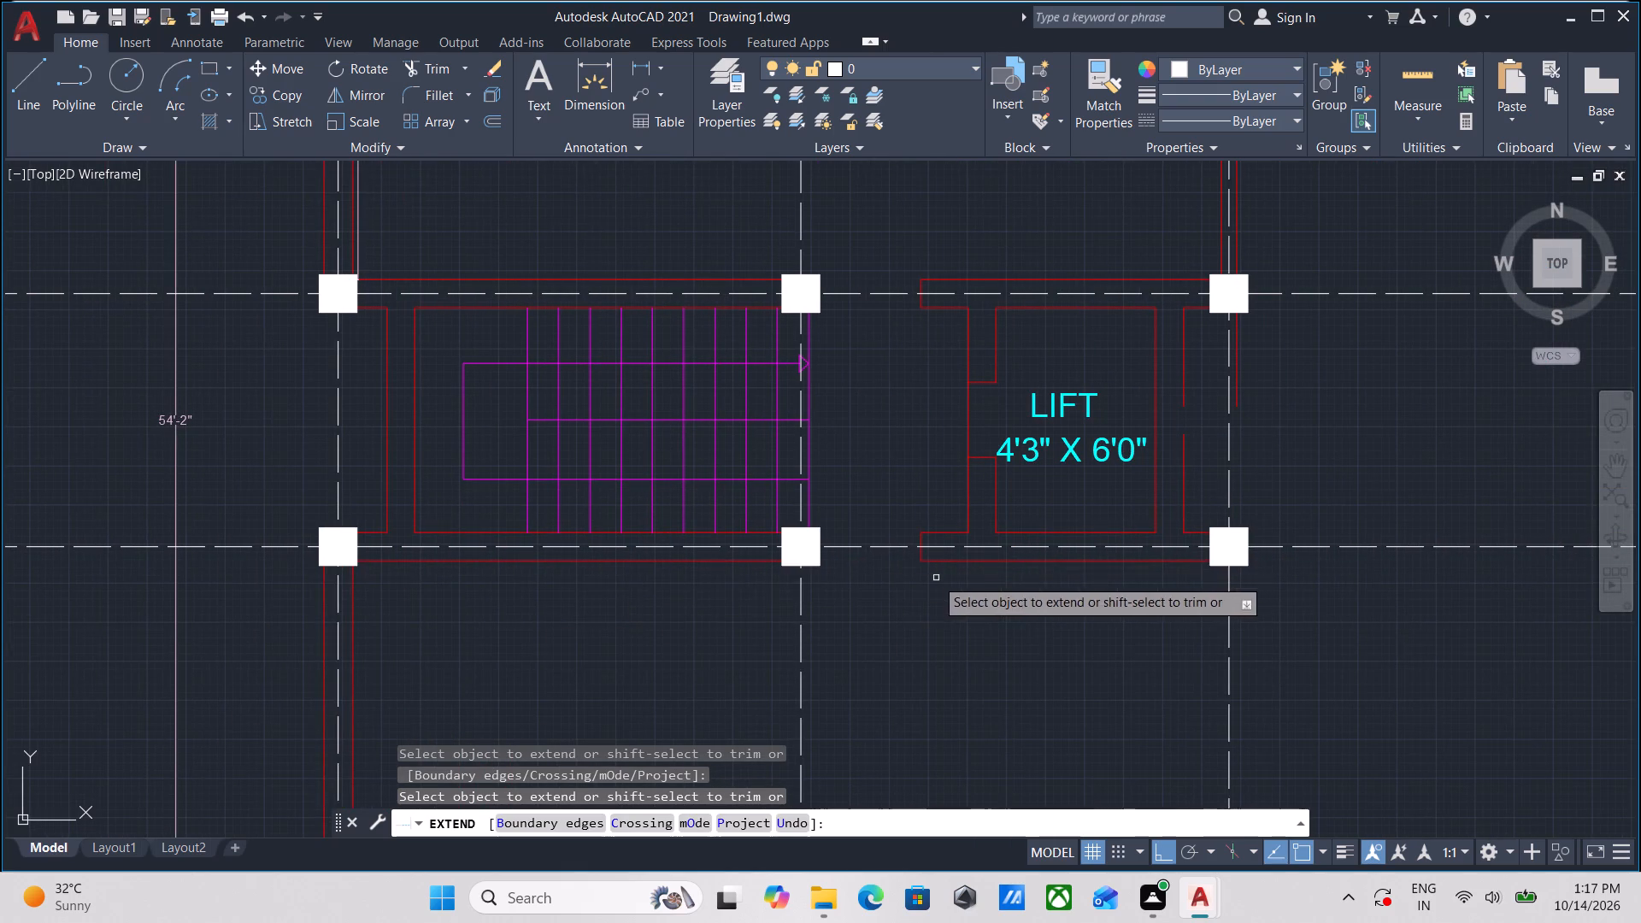
{"action": "middle_click_drag", "start_coordinate": [934, 578], "coordinate": [853, 543]}
{"action": "key", "text": "Escape"}
Erase the 10'-4 1/2" dimension beside the east wall in the southeast bay.
{"action": "scroll", "coordinate": [844, 548], "scroll_direction": "down", "scroll_amount": 2}
{"action": "middle_click_drag", "start_coordinate": [845, 554], "coordinate": [695, 475]}
{"action": "middle_click_drag", "start_coordinate": [949, 547], "coordinate": [787, 369]}
{"action": "scroll", "coordinate": [834, 579], "scroll_direction": "up", "scroll_amount": 2}
{"action": "scroll", "coordinate": [730, 493], "scroll_direction": "up", "scroll_amount": 1}
{"action": "left_click", "coordinate": [820, 566]}
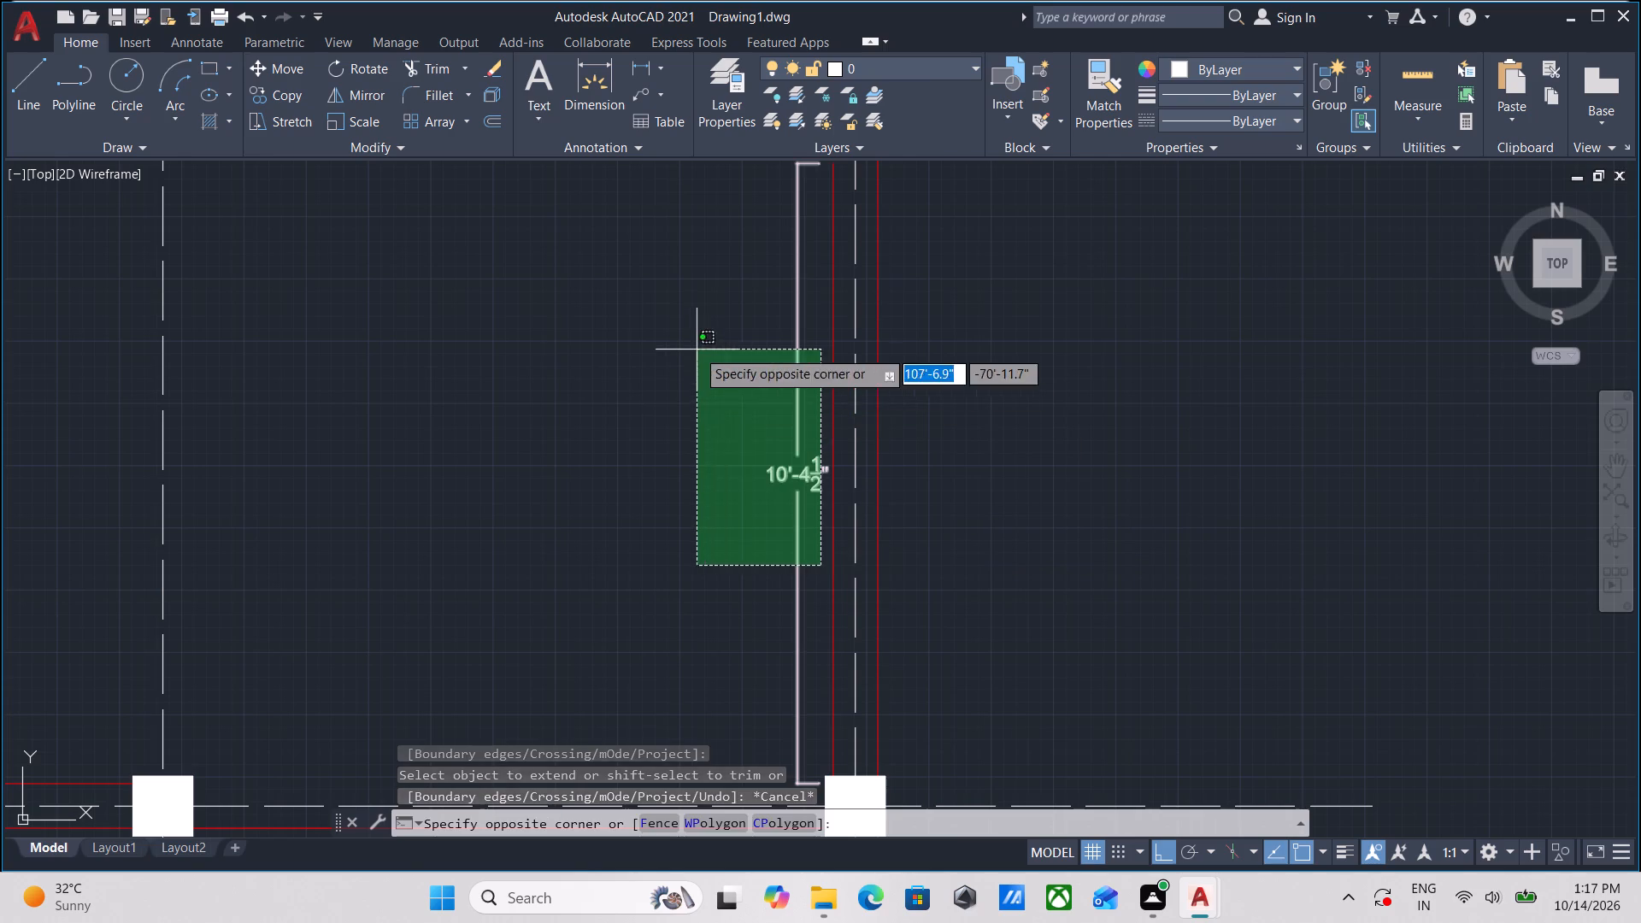
{"action": "left_click", "coordinate": [697, 350]}
{"action": "right_click", "coordinate": [697, 350]}
{"action": "left_click", "coordinate": [767, 477]}
Trim away the two end lines closing the south wall at its opening between grid lines 2 and 3.
{"action": "scroll", "coordinate": [767, 477], "scroll_direction": "down", "scroll_amount": 3}
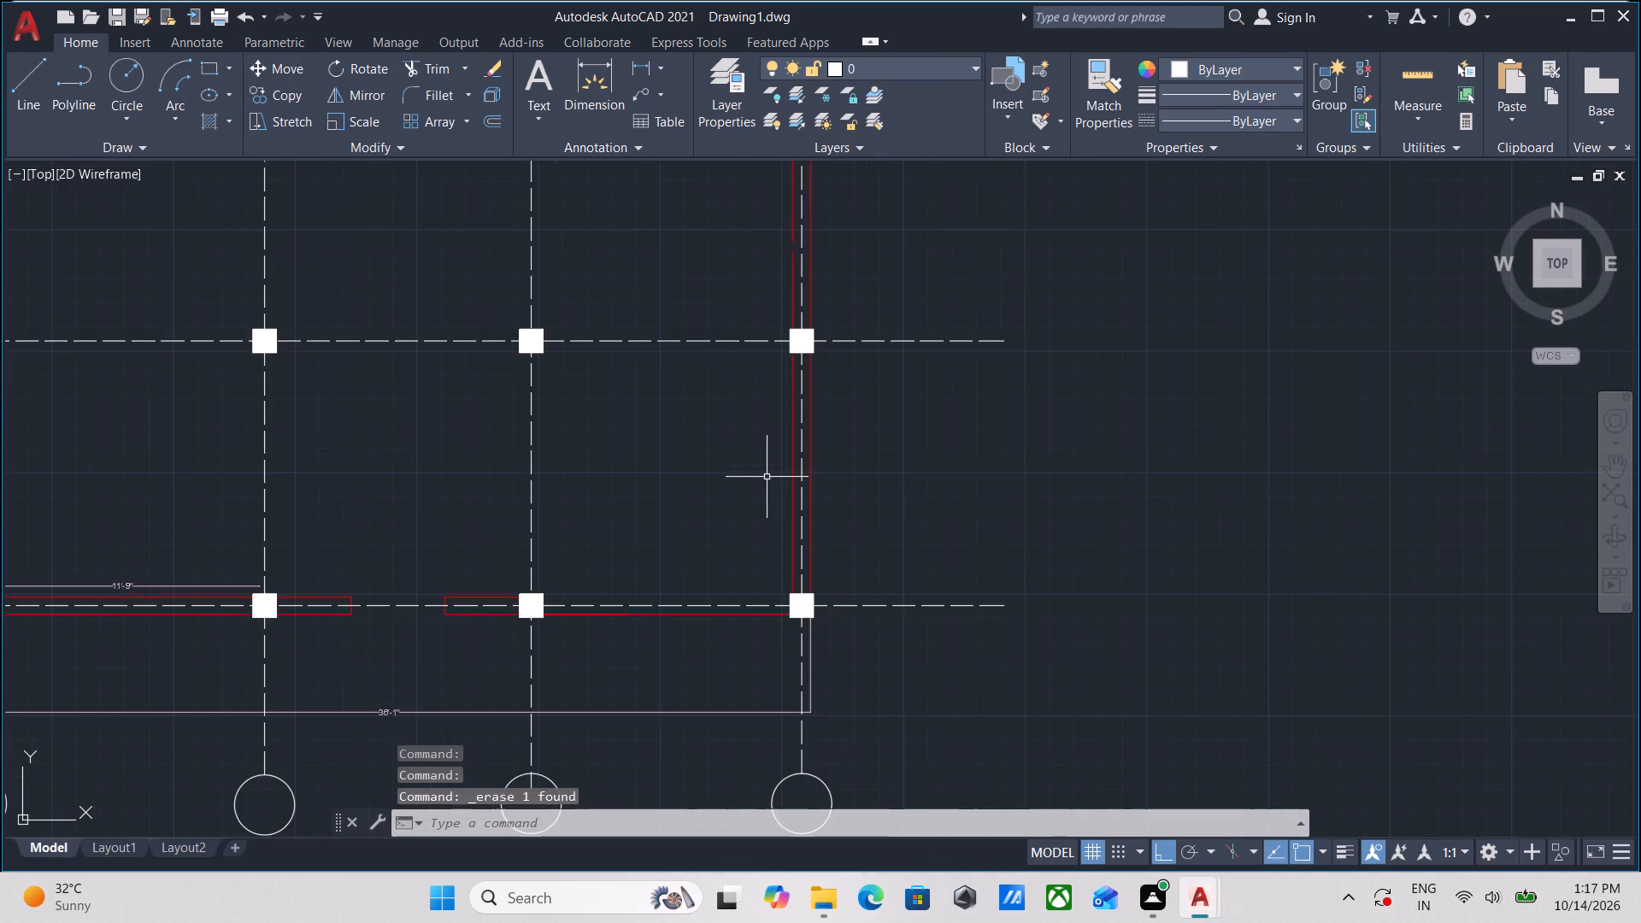
{"action": "scroll", "coordinate": [766, 477], "scroll_direction": "down", "scroll_amount": 1}
{"action": "middle_click_drag", "start_coordinate": [766, 477], "coordinate": [775, 532]}
{"action": "scroll", "coordinate": [520, 714], "scroll_direction": "up", "scroll_amount": 1}
{"action": "scroll", "coordinate": [533, 612], "scroll_direction": "up", "scroll_amount": 2}
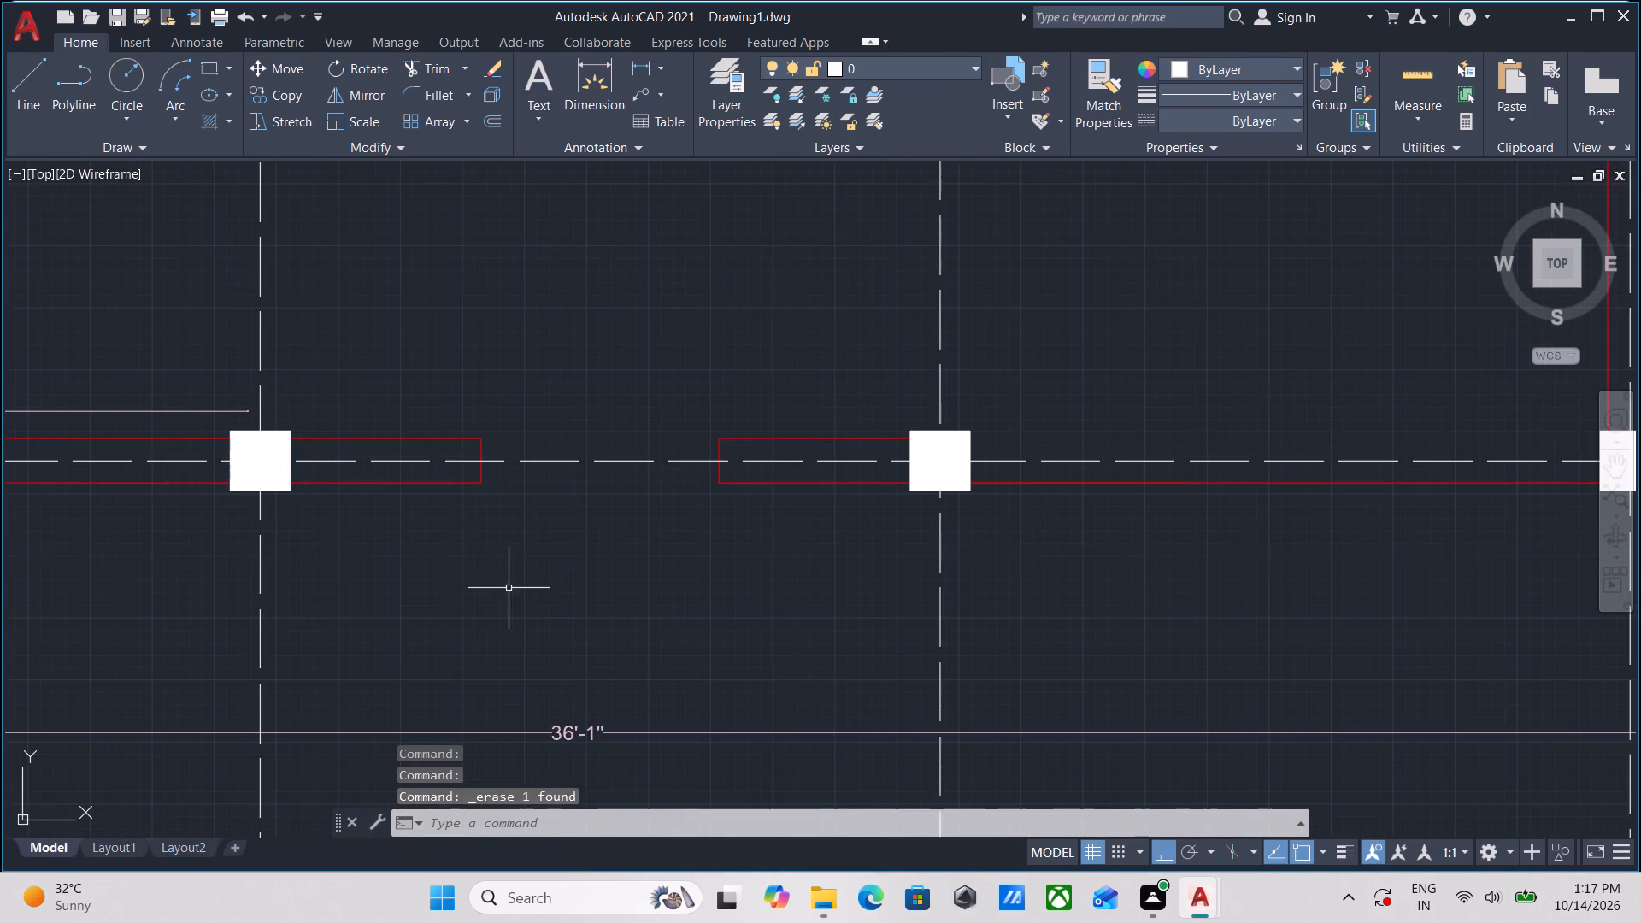
{"action": "middle_click_drag", "start_coordinate": [509, 586], "coordinate": [554, 671]}
{"action": "middle_click", "coordinate": [600, 638]}
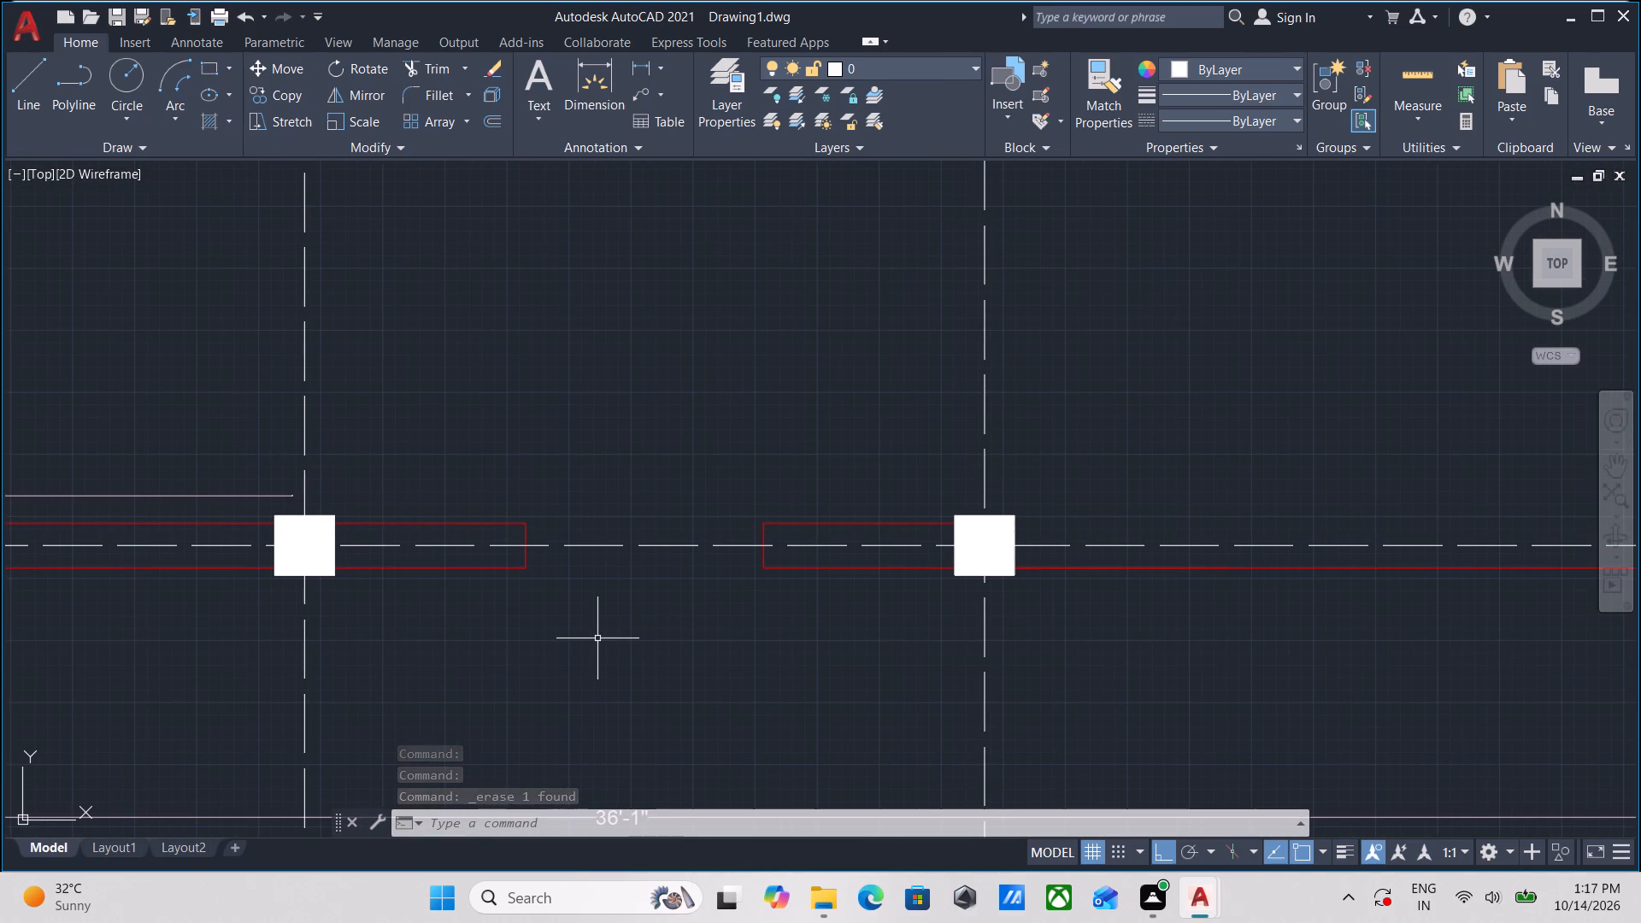
{"action": "type", "text": "TR"}
{"action": "key", "text": "Return"}
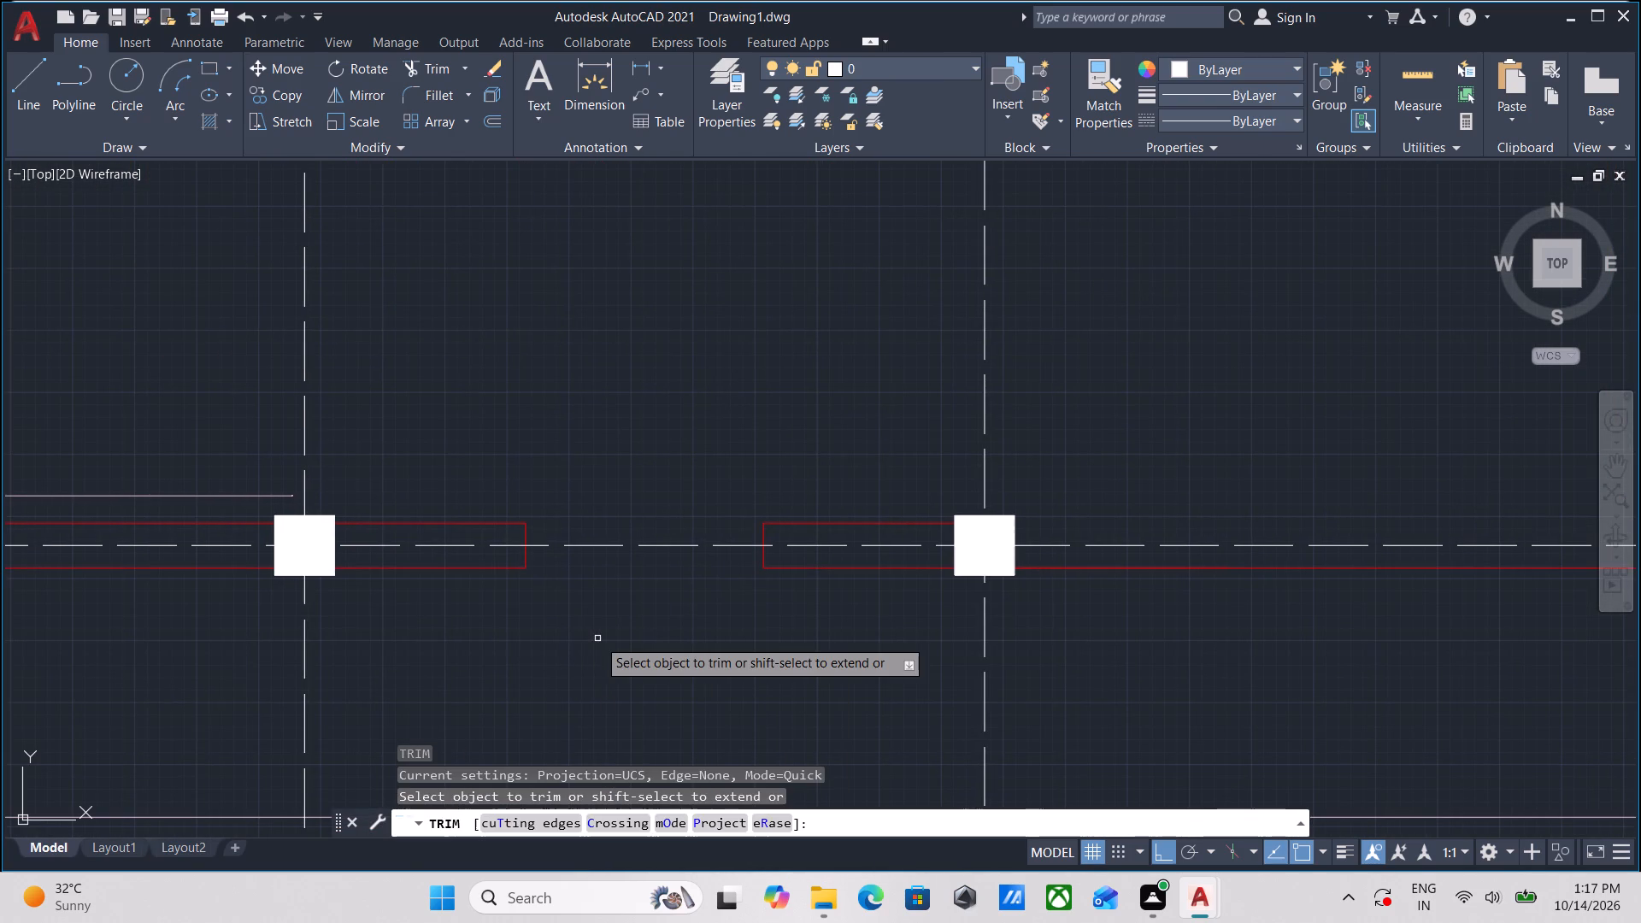
{"action": "scroll", "coordinate": [644, 601], "scroll_direction": "up", "scroll_amount": 2}
{"action": "left_click", "coordinate": [951, 500]}
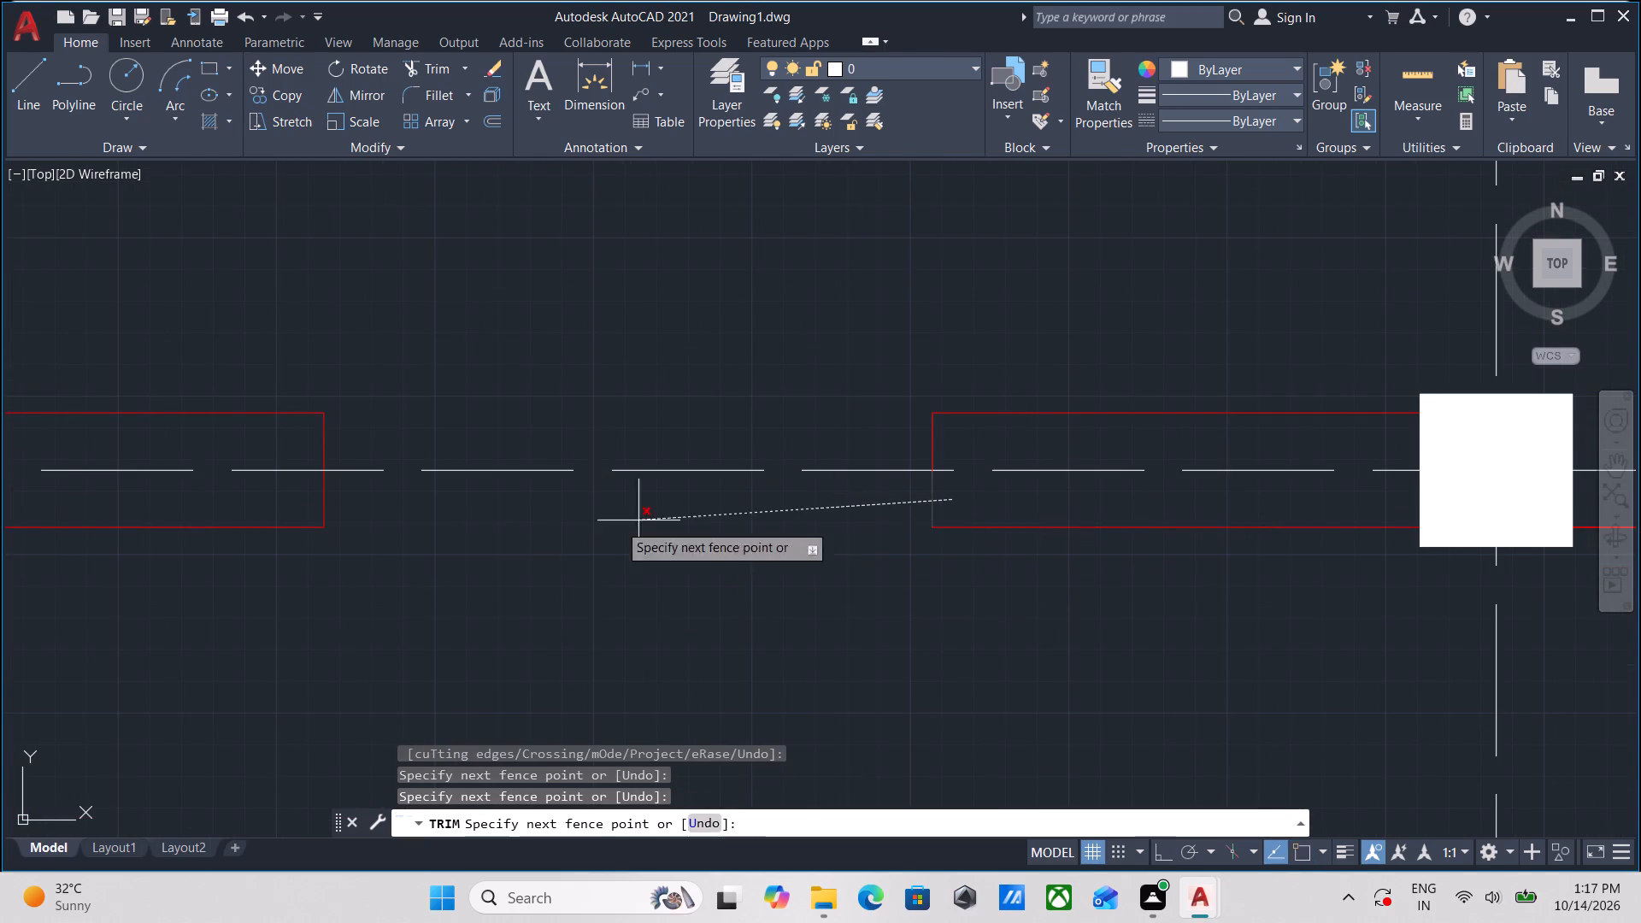
{"action": "middle_click_drag", "start_coordinate": [348, 539], "coordinate": [606, 597]}
{"action": "left_click", "coordinate": [546, 566]}
{"action": "scroll", "coordinate": [546, 566], "scroll_direction": "down", "scroll_amount": 2}
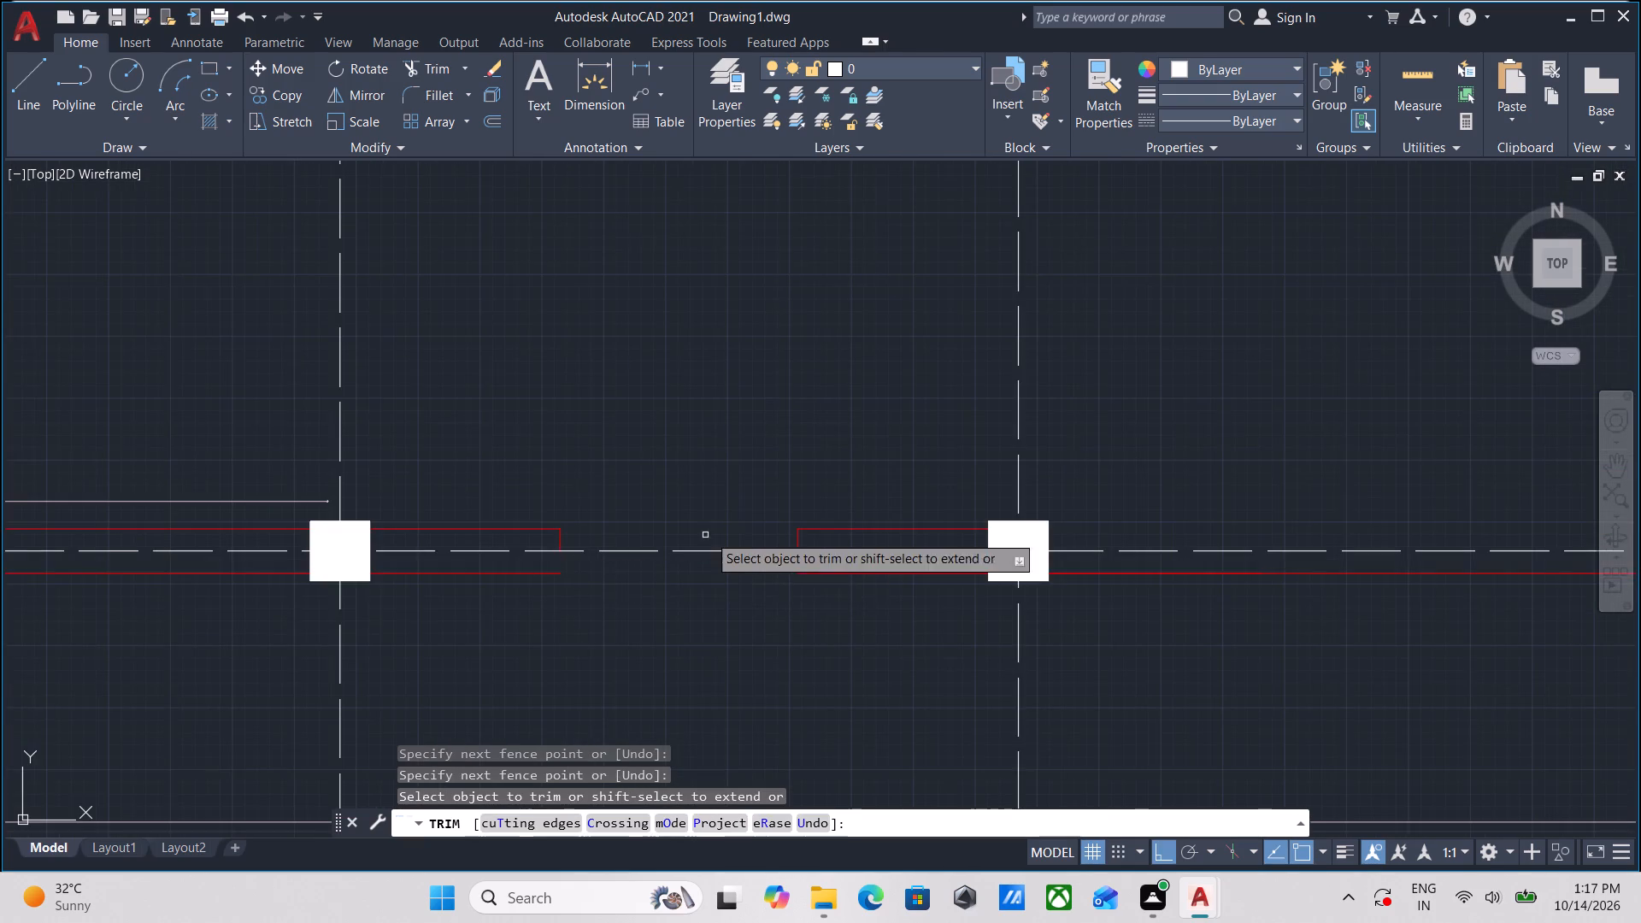
{"action": "scroll", "coordinate": [773, 548], "scroll_direction": "up", "scroll_amount": 2}
{"action": "left_click", "coordinate": [865, 524]}
{"action": "left_click", "coordinate": [124, 524]}
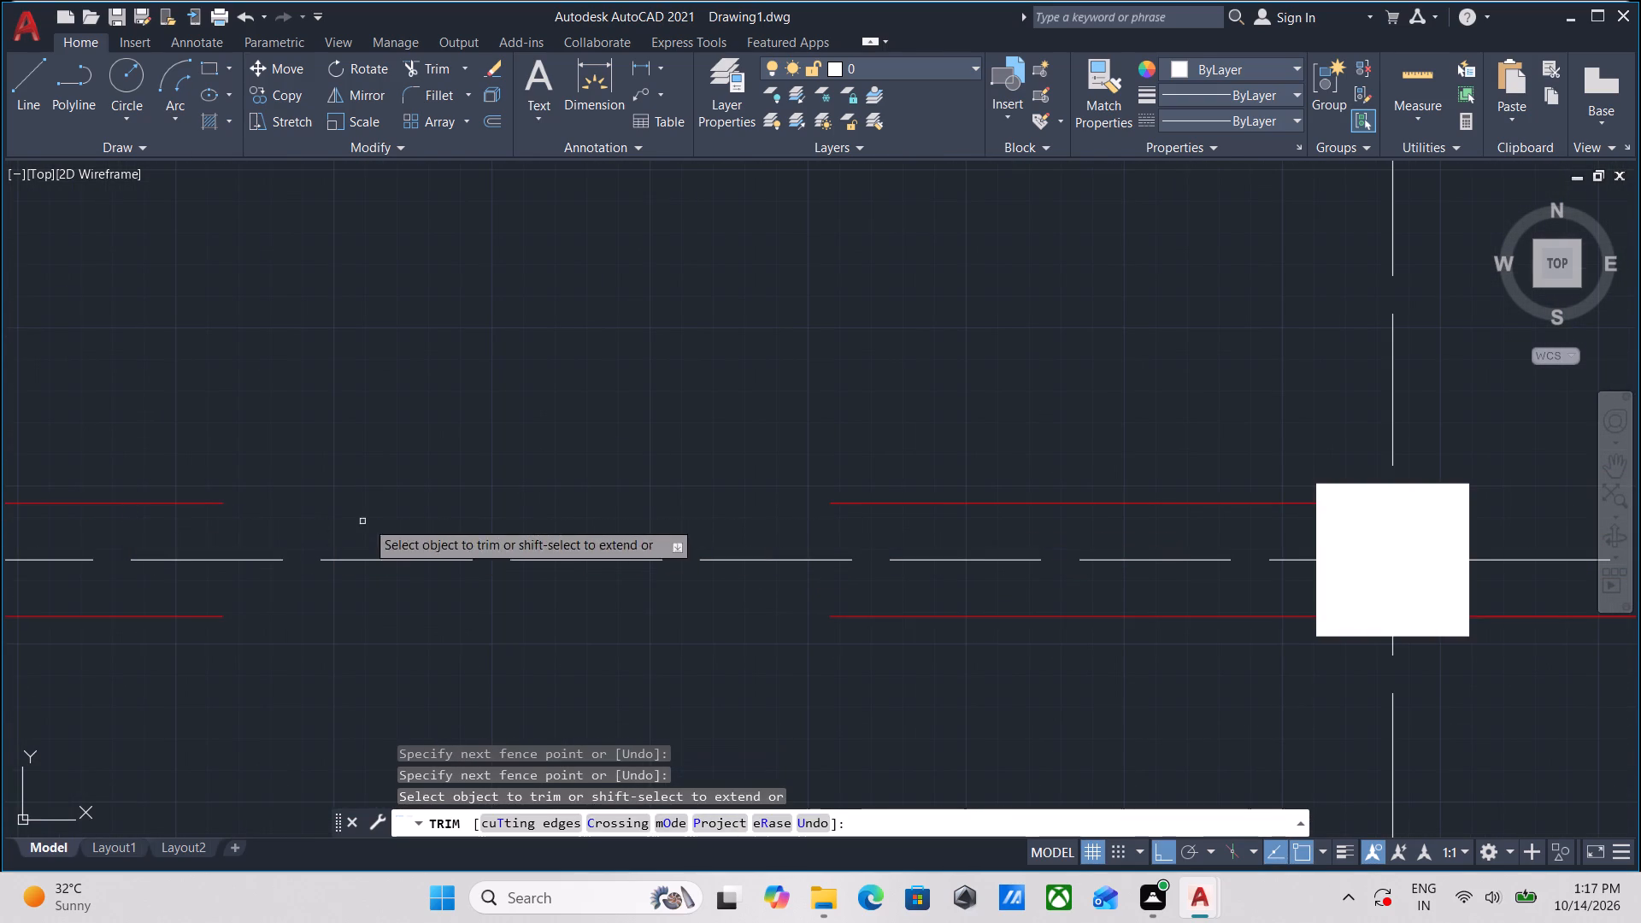
{"action": "scroll", "coordinate": [380, 517], "scroll_direction": "down", "scroll_amount": 1}
{"action": "middle_click_drag", "start_coordinate": [466, 521], "coordinate": [574, 534]}
{"action": "key", "text": "Escape"}
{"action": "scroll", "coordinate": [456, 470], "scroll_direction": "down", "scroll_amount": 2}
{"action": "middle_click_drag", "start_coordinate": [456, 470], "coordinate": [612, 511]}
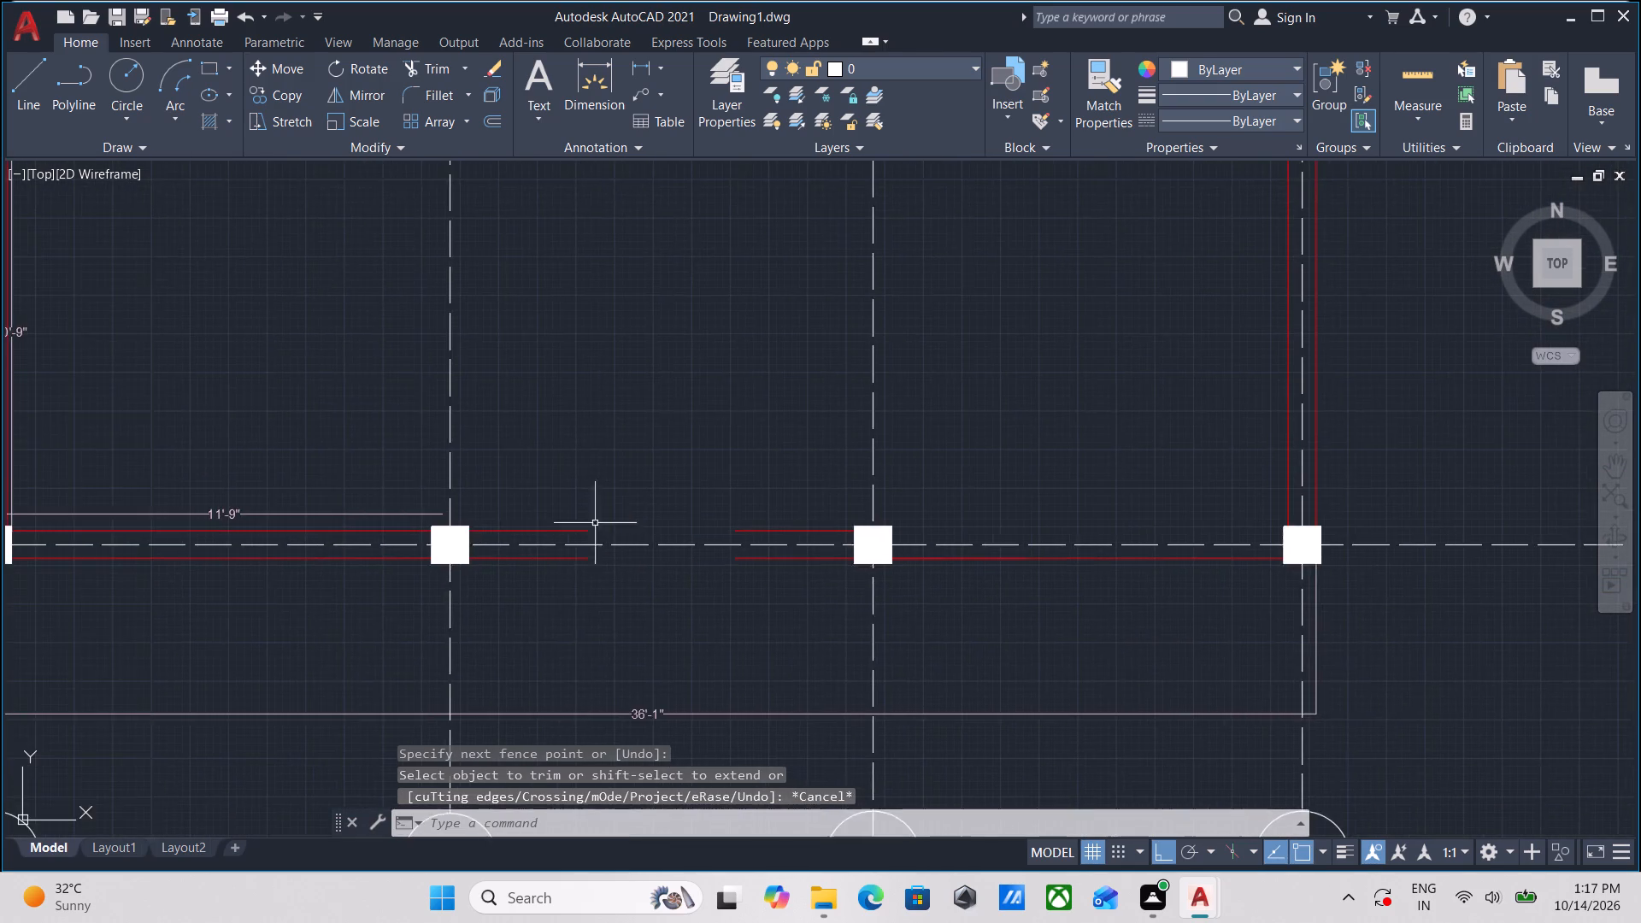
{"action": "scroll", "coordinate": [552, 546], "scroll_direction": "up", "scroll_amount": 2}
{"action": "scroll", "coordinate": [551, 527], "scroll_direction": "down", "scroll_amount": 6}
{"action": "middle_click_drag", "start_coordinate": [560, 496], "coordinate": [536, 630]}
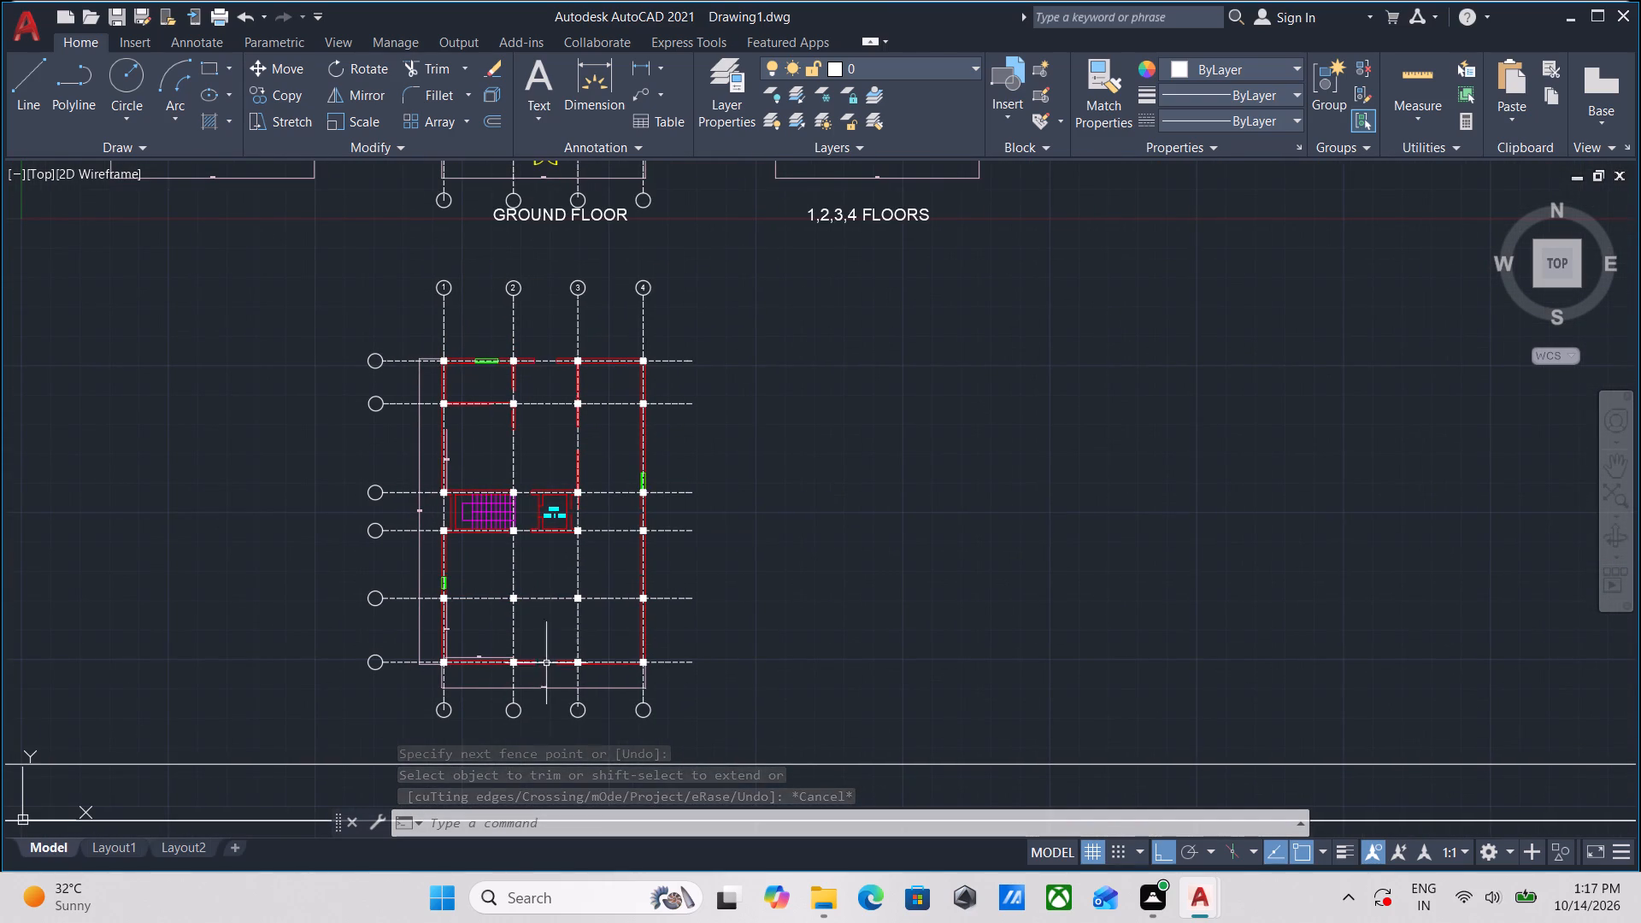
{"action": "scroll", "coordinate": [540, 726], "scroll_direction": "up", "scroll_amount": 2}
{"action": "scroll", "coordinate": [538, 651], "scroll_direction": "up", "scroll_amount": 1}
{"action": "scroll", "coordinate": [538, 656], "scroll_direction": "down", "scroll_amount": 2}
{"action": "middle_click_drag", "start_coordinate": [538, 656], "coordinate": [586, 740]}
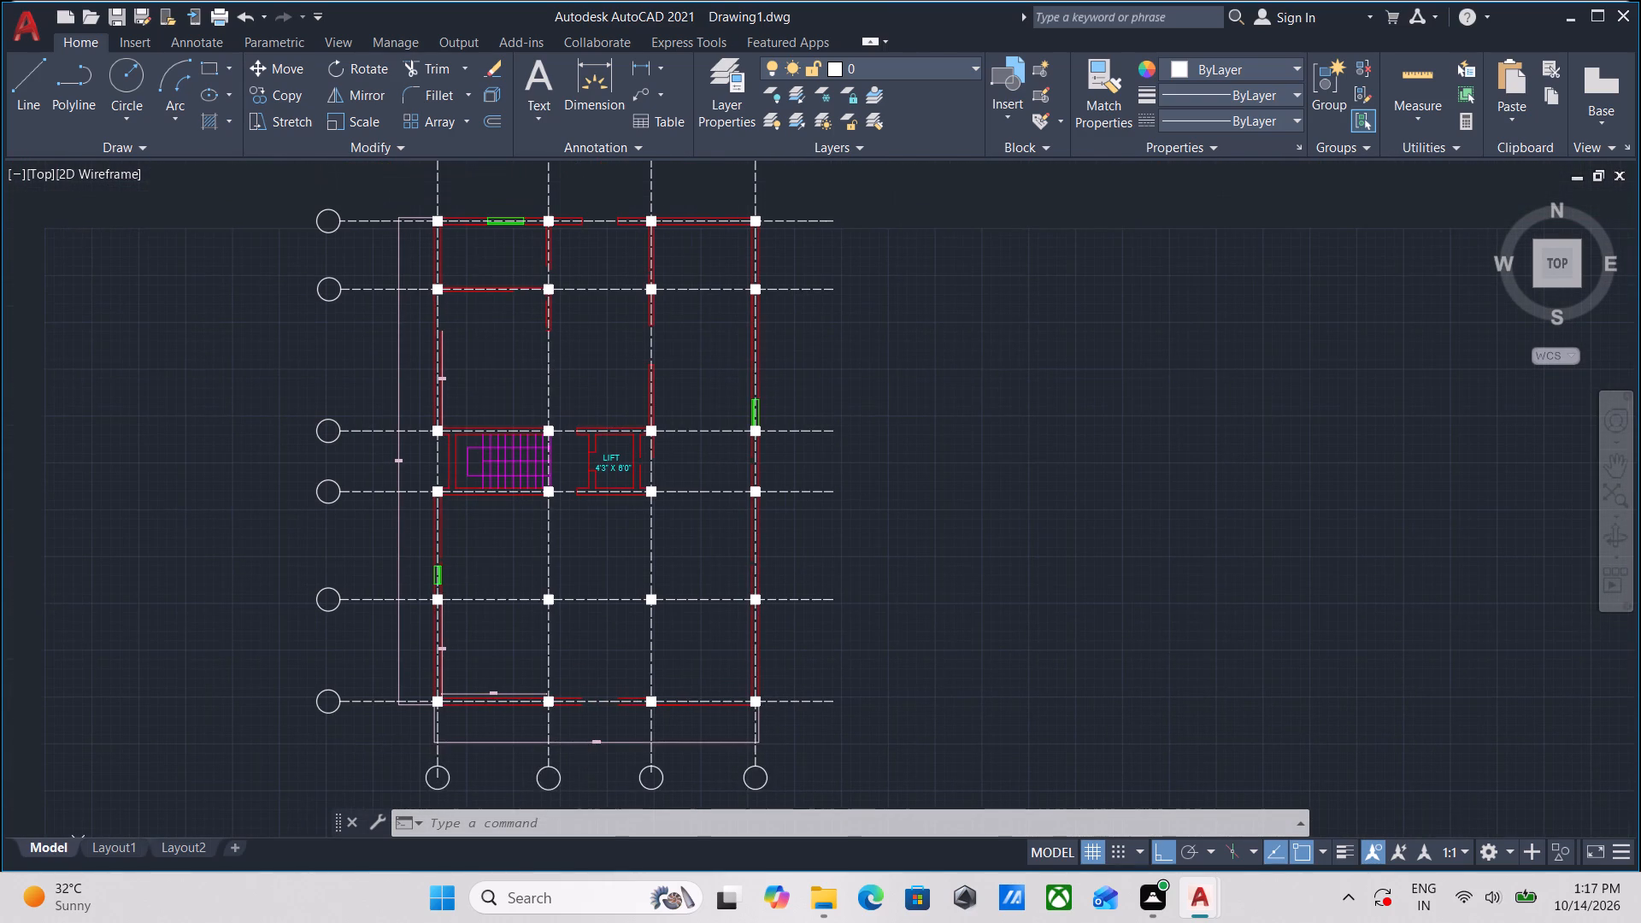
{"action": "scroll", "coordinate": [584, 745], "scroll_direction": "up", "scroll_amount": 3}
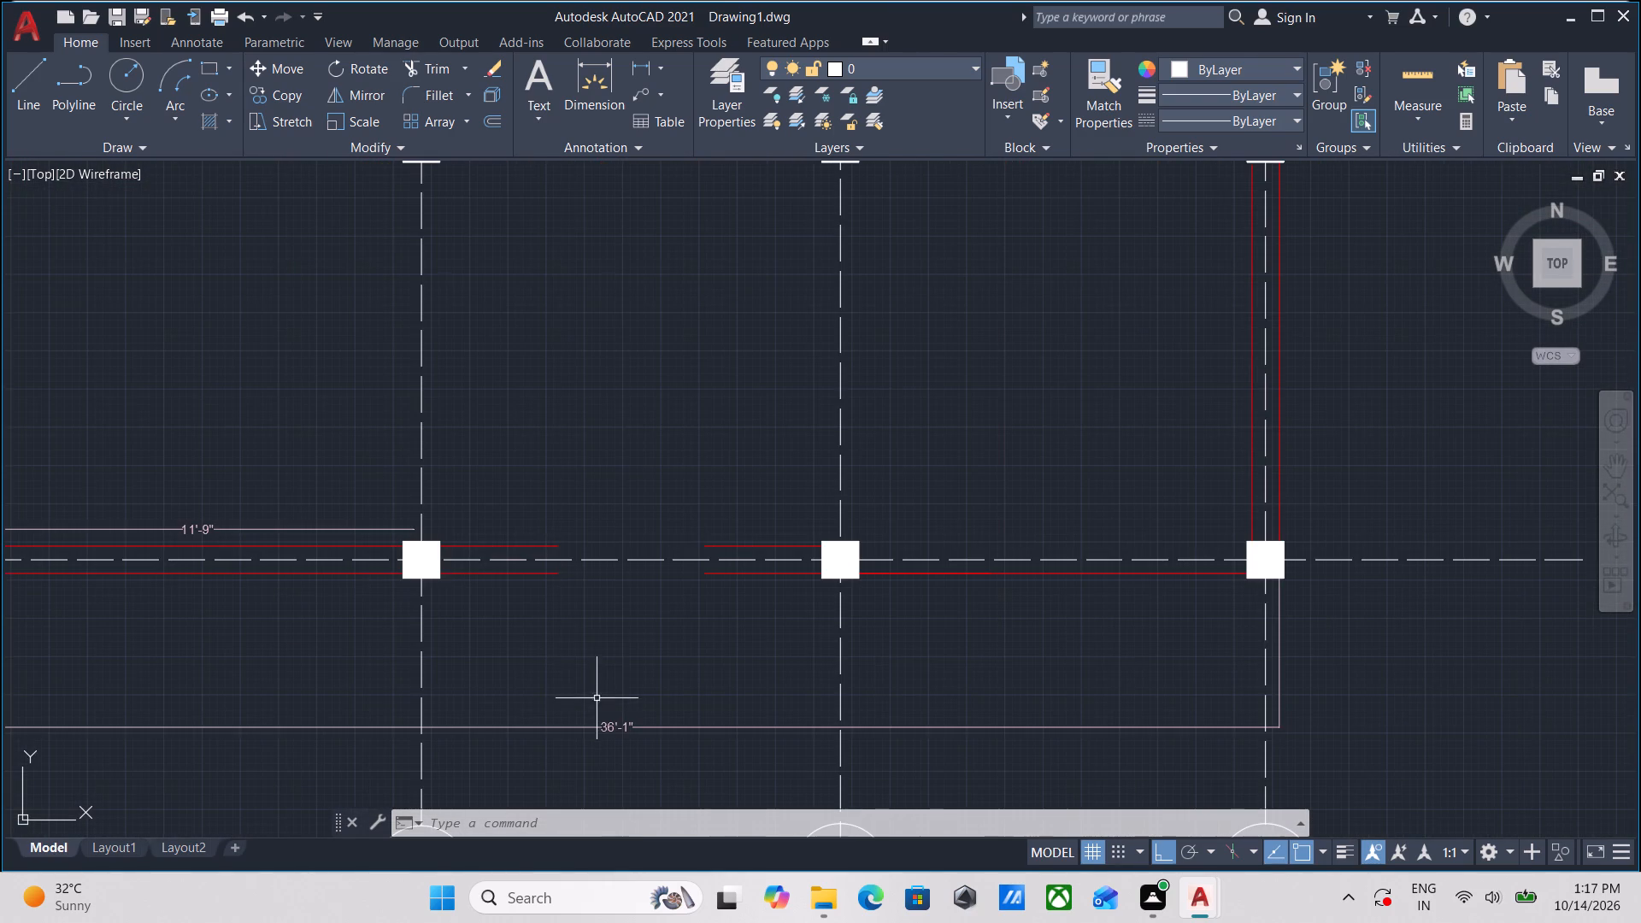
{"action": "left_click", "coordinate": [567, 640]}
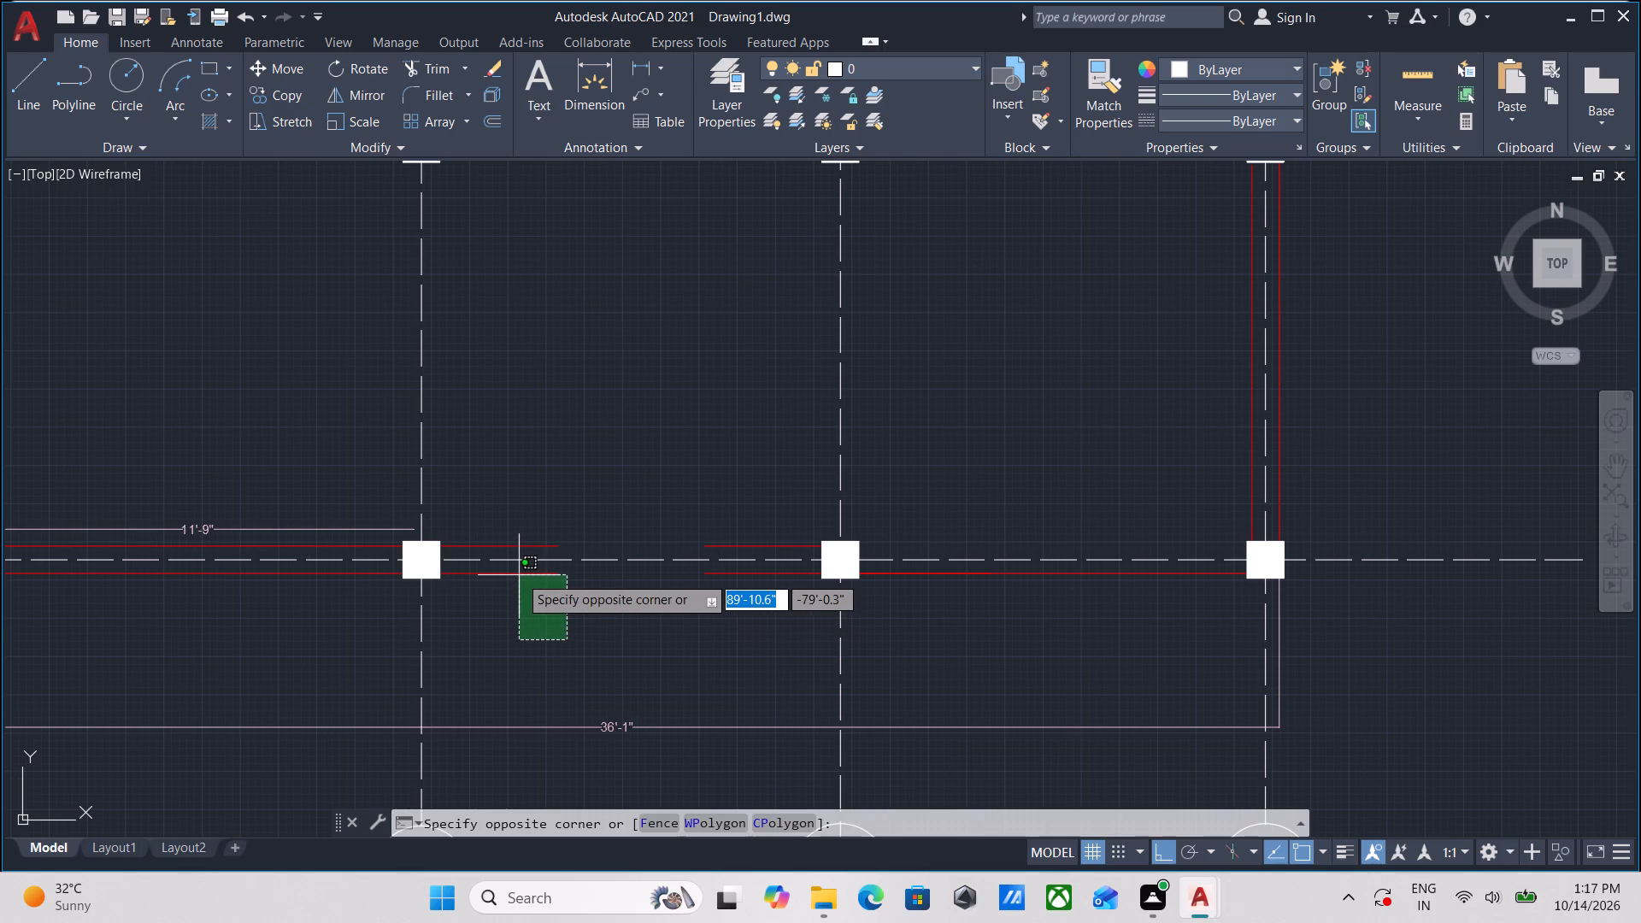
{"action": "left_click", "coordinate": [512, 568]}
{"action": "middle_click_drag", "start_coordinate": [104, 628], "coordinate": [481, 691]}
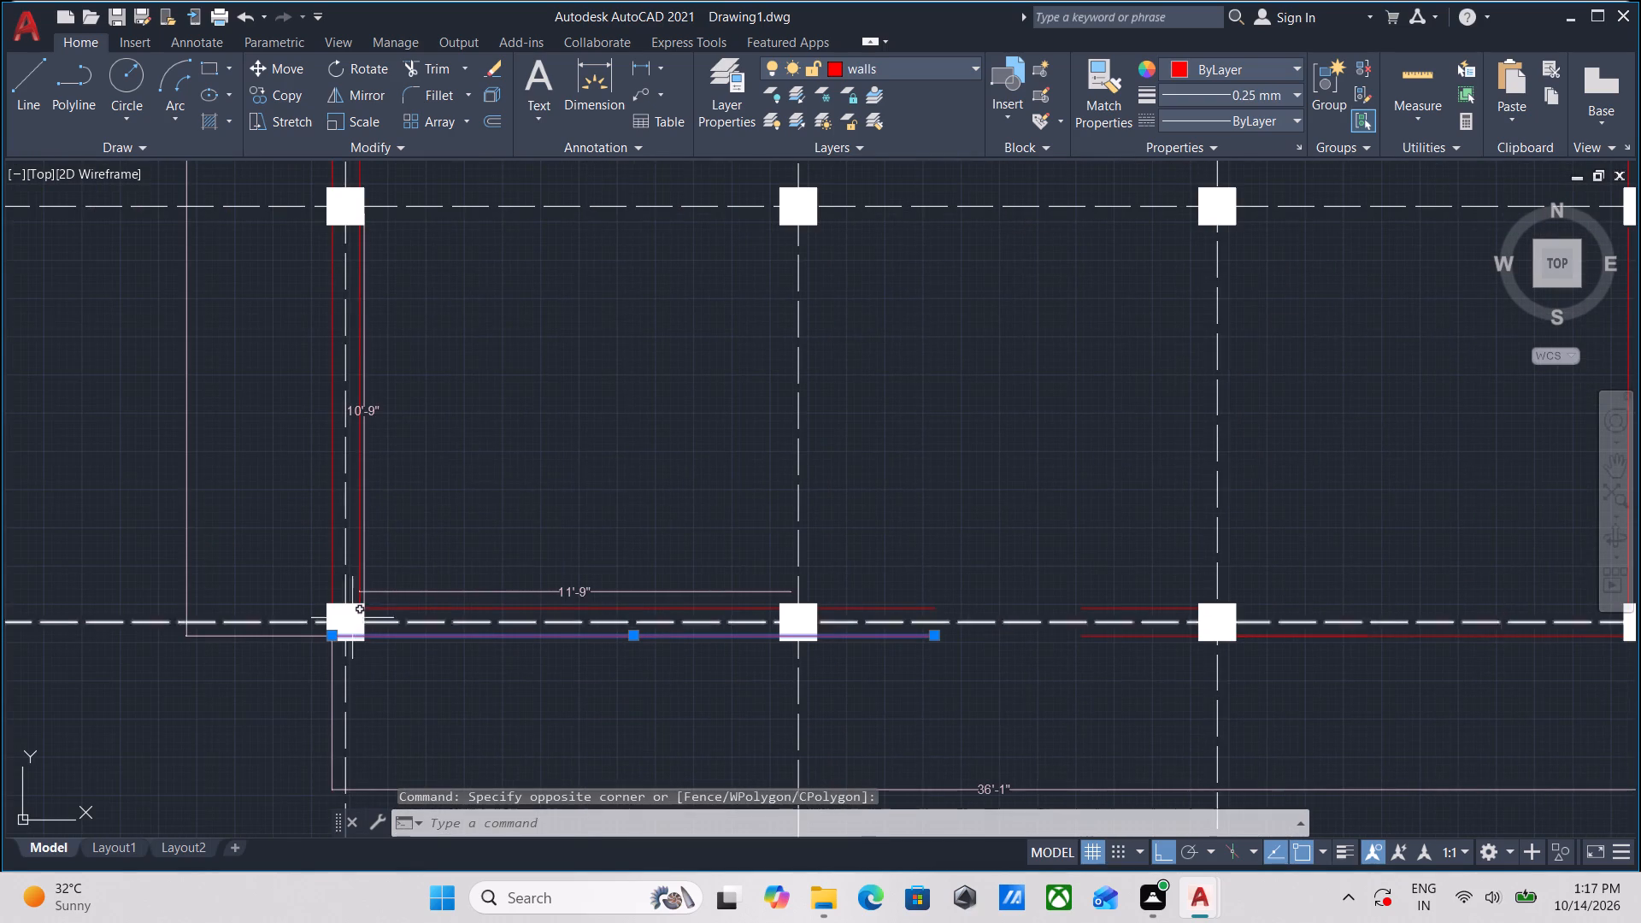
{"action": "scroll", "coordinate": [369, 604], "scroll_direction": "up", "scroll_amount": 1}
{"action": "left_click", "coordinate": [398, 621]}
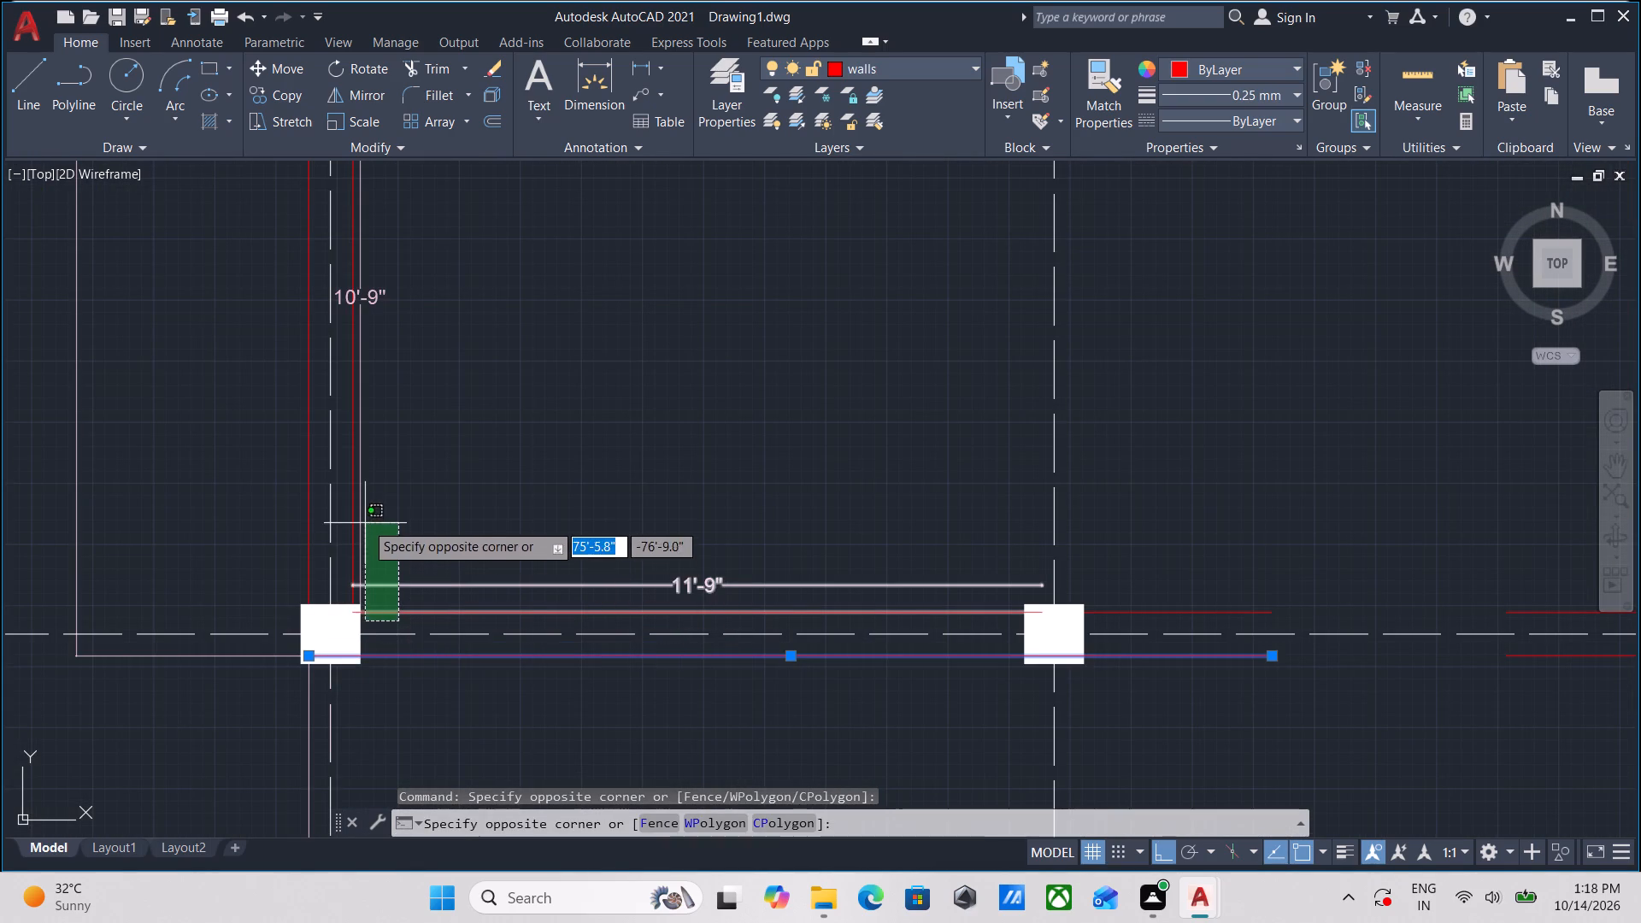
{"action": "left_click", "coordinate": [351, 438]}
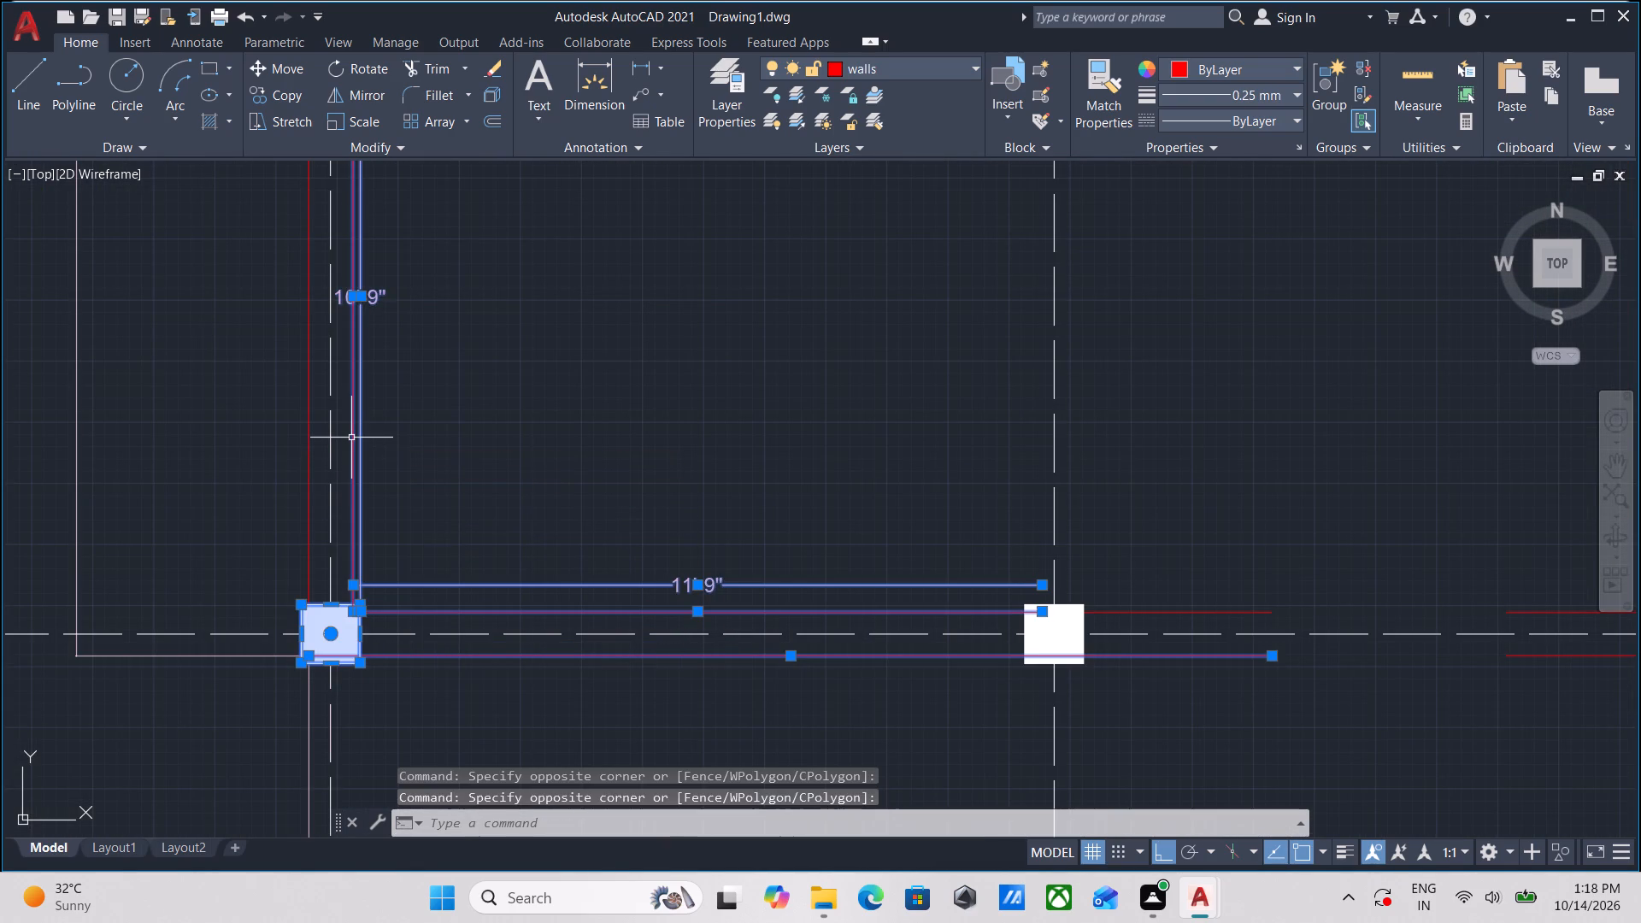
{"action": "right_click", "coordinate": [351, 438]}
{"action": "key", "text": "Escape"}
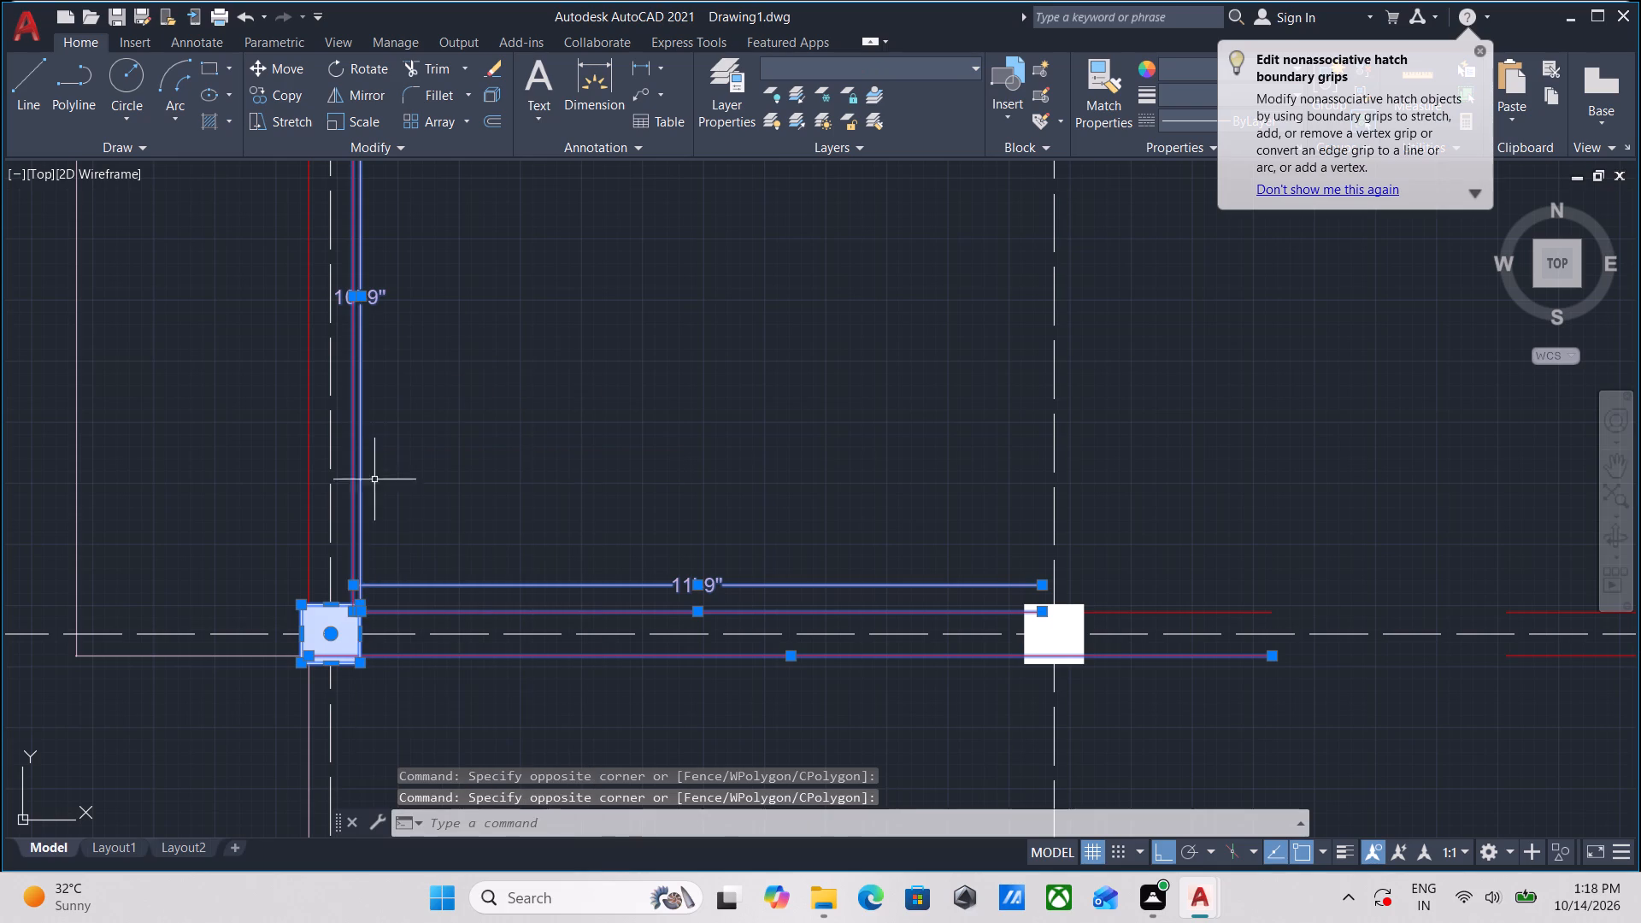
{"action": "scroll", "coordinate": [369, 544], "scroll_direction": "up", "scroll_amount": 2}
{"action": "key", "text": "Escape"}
Erase the 11'-9" and 10'-9" dimensions and the inner south and west wall lines in the southwest bay.
{"action": "left_click", "coordinate": [444, 721]}
{"action": "left_click", "coordinate": [419, 635]}
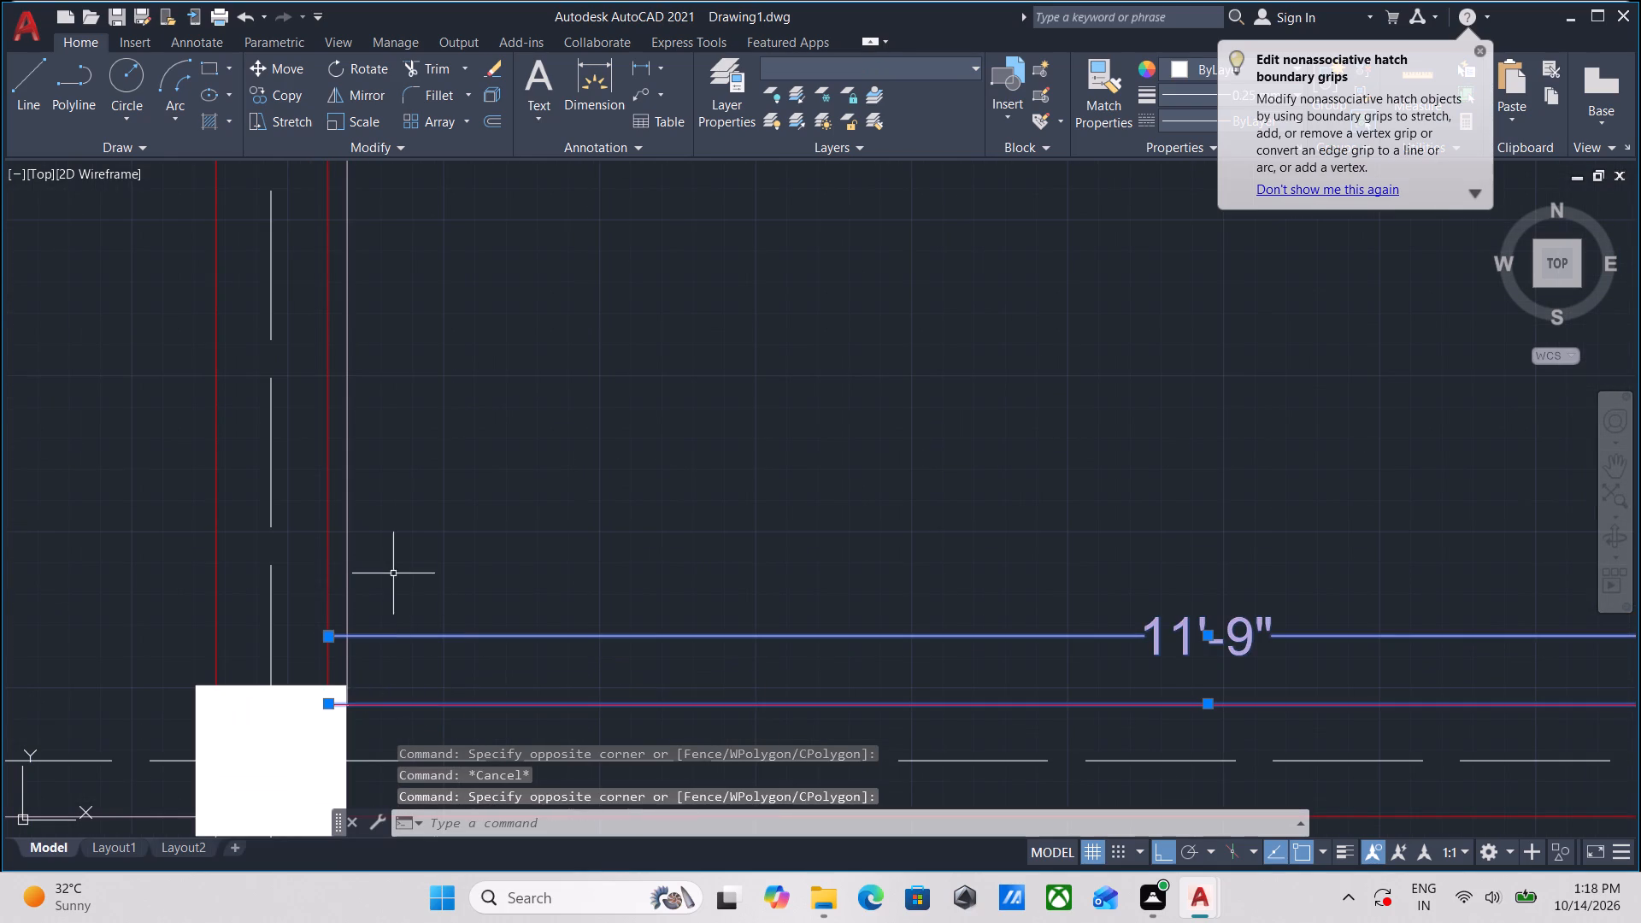
{"action": "left_click", "coordinate": [372, 541]}
{"action": "left_click", "coordinate": [316, 487]}
{"action": "right_click", "coordinate": [316, 487]}
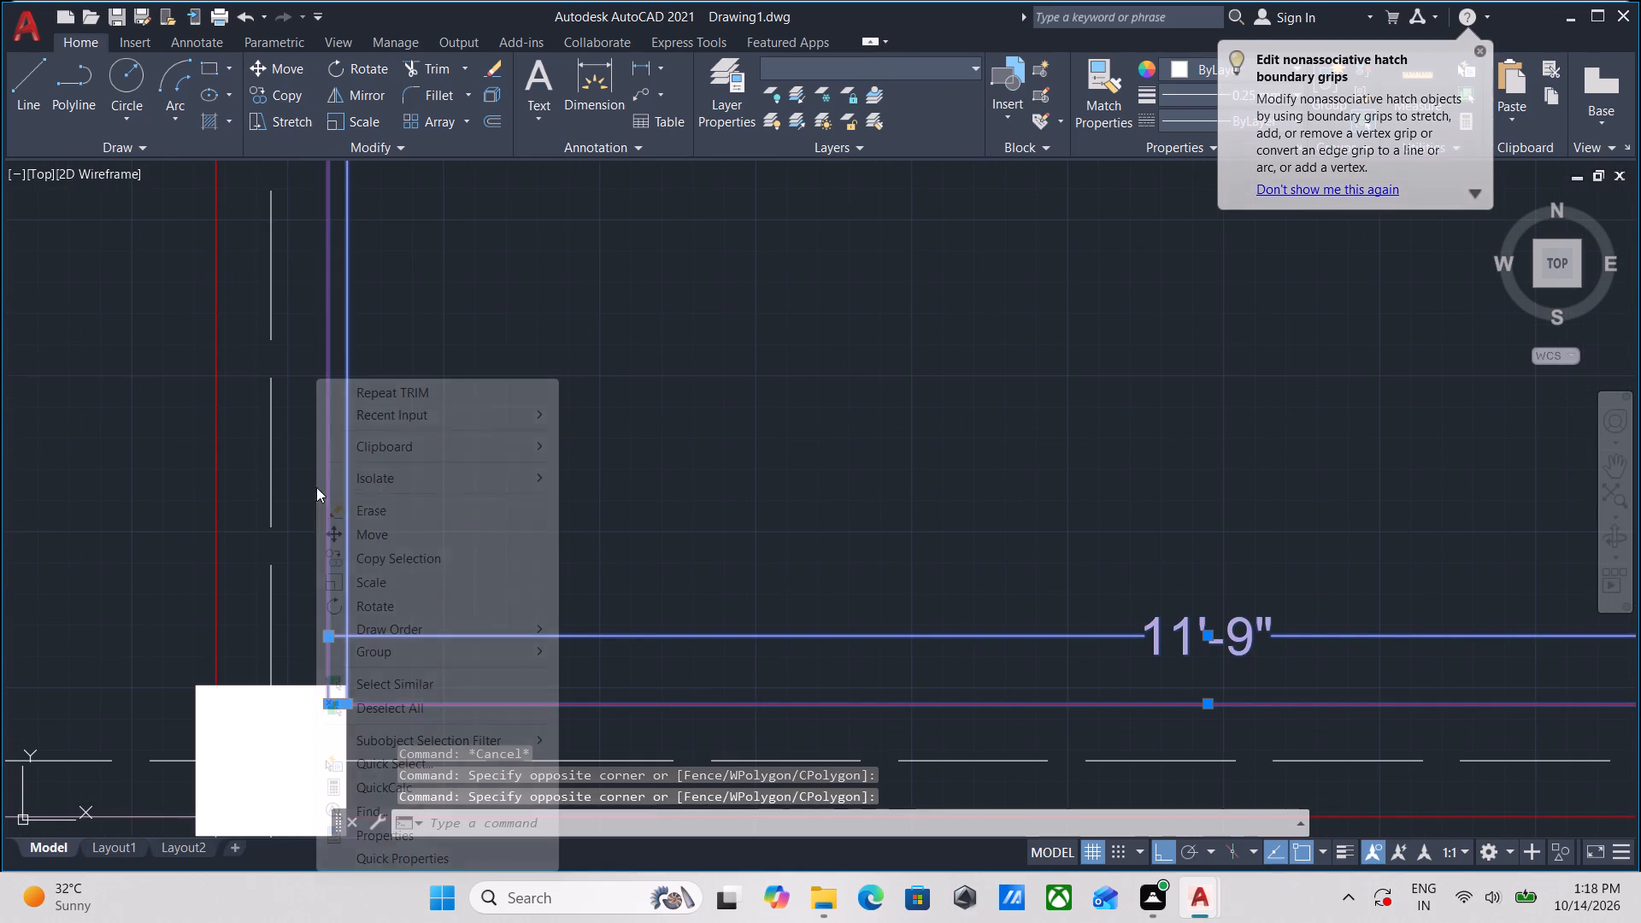
{"action": "left_click", "coordinate": [379, 506]}
Erase the outer west wall line south of the staircase and all remaining south wall lines on both sides of the opening.
{"action": "scroll", "coordinate": [379, 506], "scroll_direction": "down", "scroll_amount": 4}
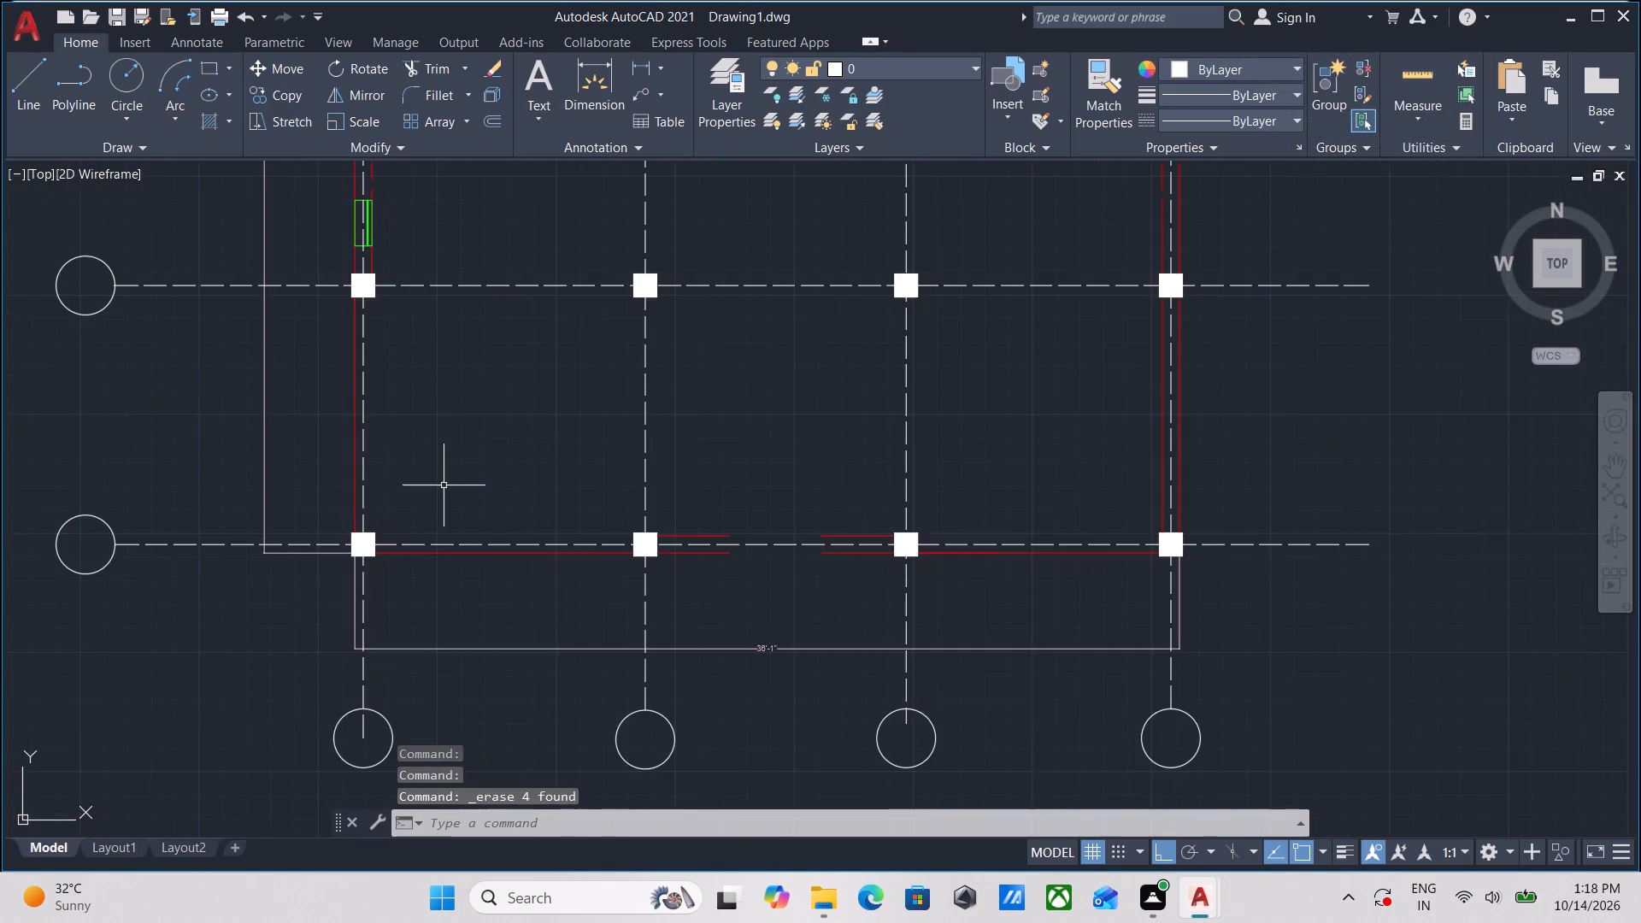
{"action": "scroll", "coordinate": [444, 485], "scroll_direction": "down", "scroll_amount": 1}
{"action": "middle_click_drag", "start_coordinate": [444, 485], "coordinate": [345, 615]}
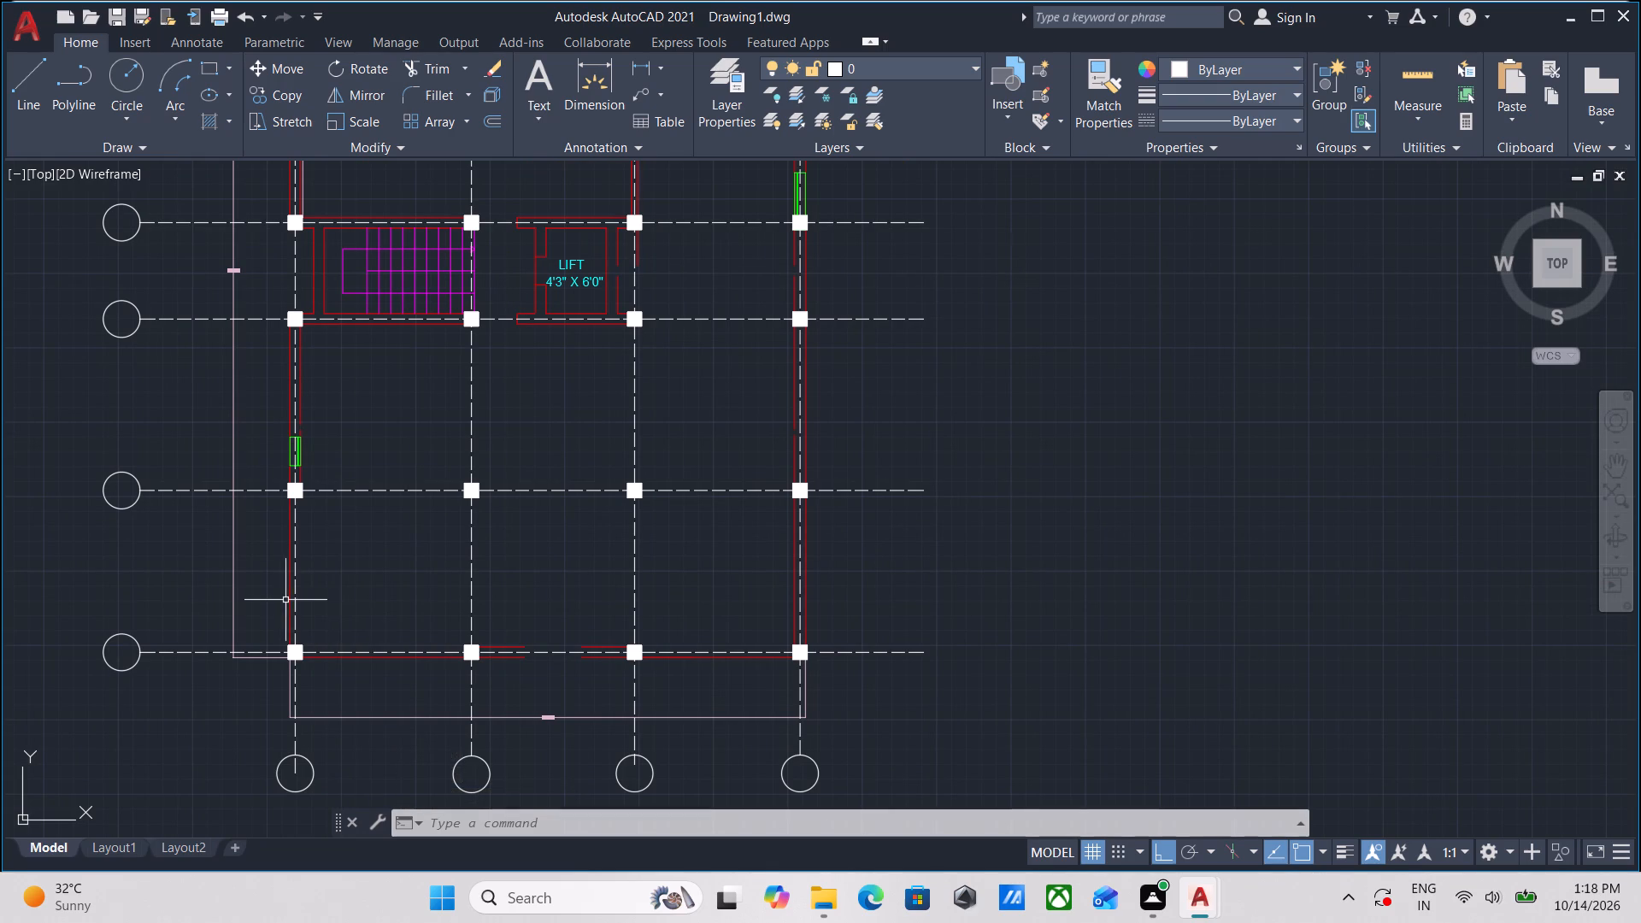
{"action": "scroll", "coordinate": [284, 600], "scroll_direction": "up", "scroll_amount": 3}
{"action": "left_click", "coordinate": [315, 618]}
{"action": "left_click", "coordinate": [239, 567]}
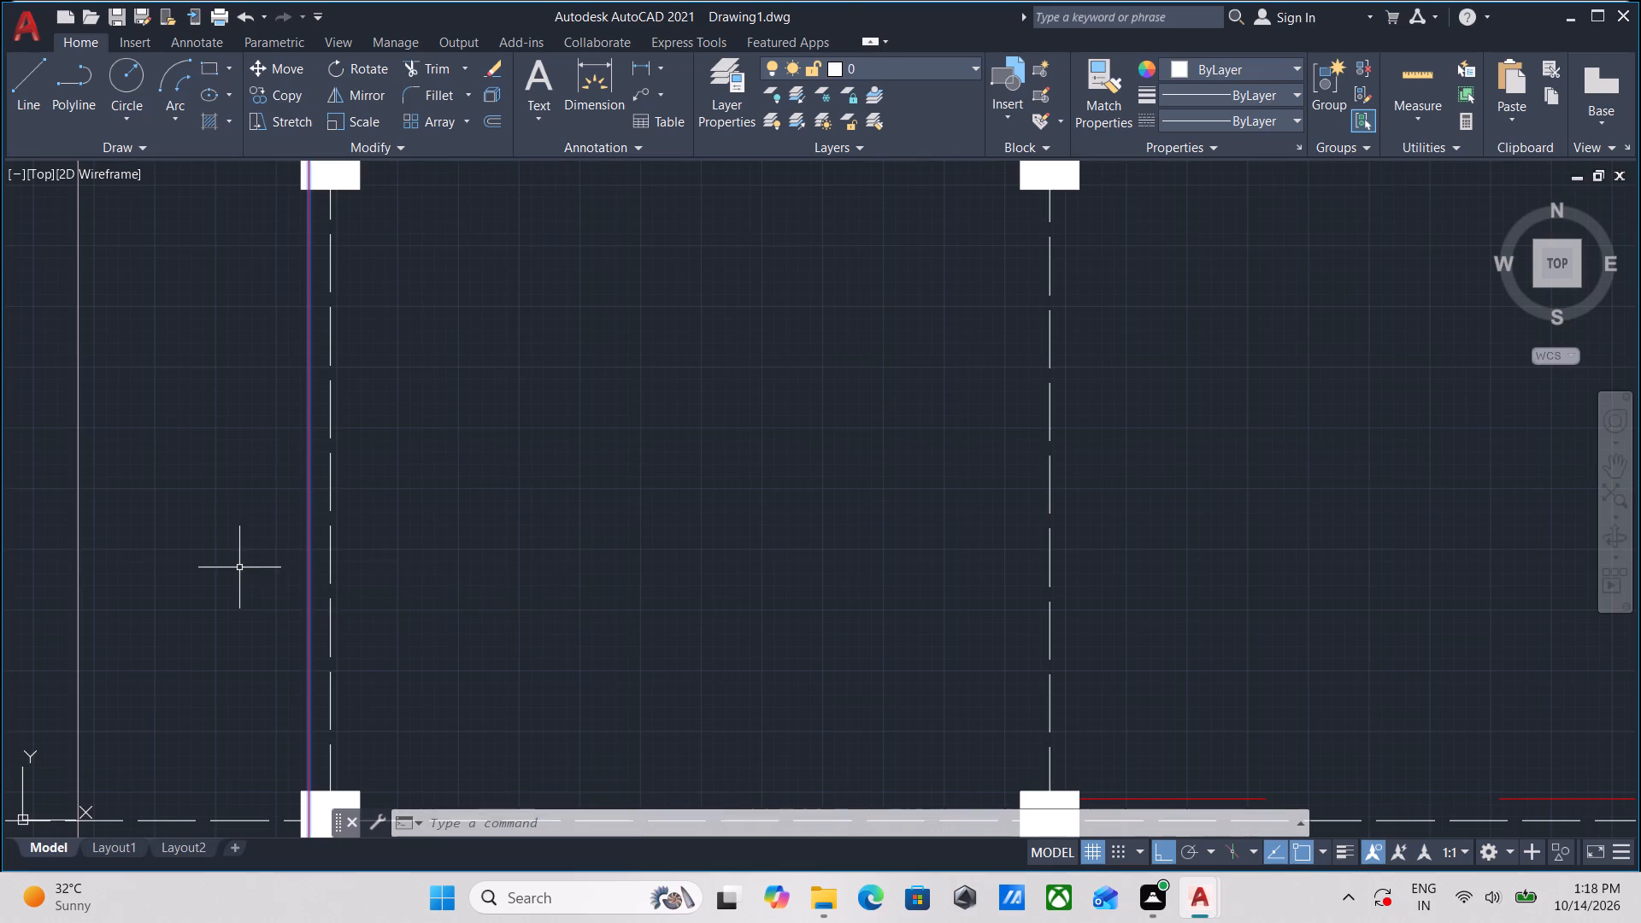
{"action": "scroll", "coordinate": [239, 567], "scroll_direction": "down", "scroll_amount": 2}
{"action": "middle_click_drag", "start_coordinate": [239, 567], "coordinate": [285, 473]}
{"action": "scroll", "coordinate": [437, 589], "scroll_direction": "up", "scroll_amount": 2}
{"action": "left_click", "coordinate": [451, 587]}
{"action": "left_click", "coordinate": [428, 560]}
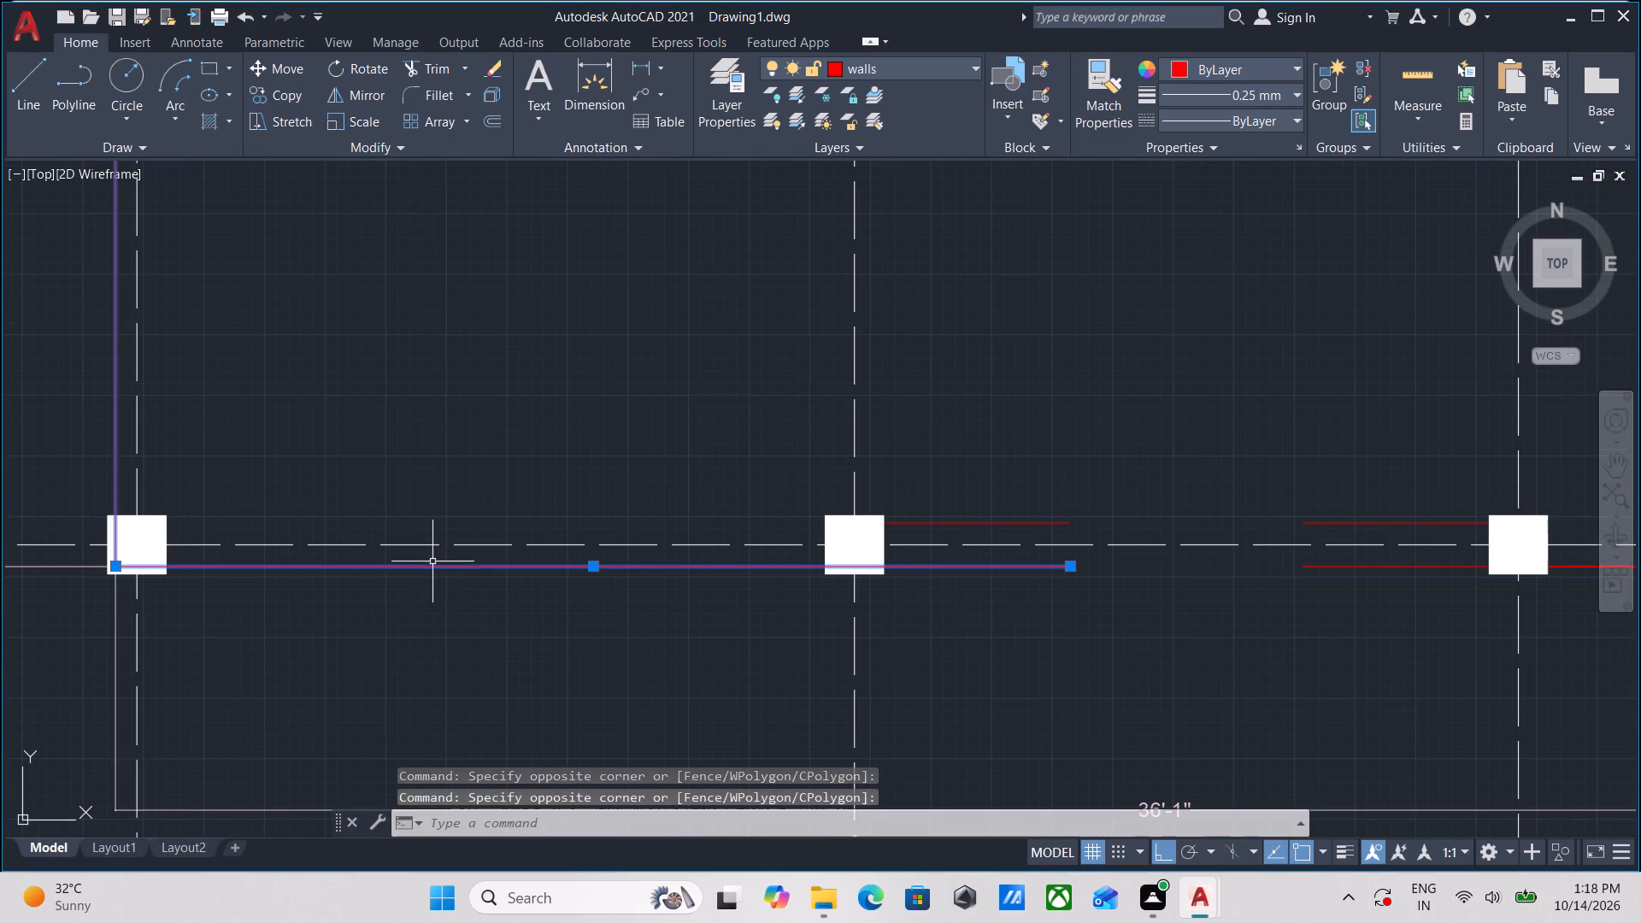
{"action": "scroll", "coordinate": [447, 575], "scroll_direction": "down", "scroll_amount": 1}
{"action": "middle_click_drag", "start_coordinate": [447, 575], "coordinate": [102, 564]}
{"action": "left_click_drag", "start_coordinate": [938, 607], "coordinate": [939, 599]}
{"action": "left_click", "coordinate": [919, 556]}
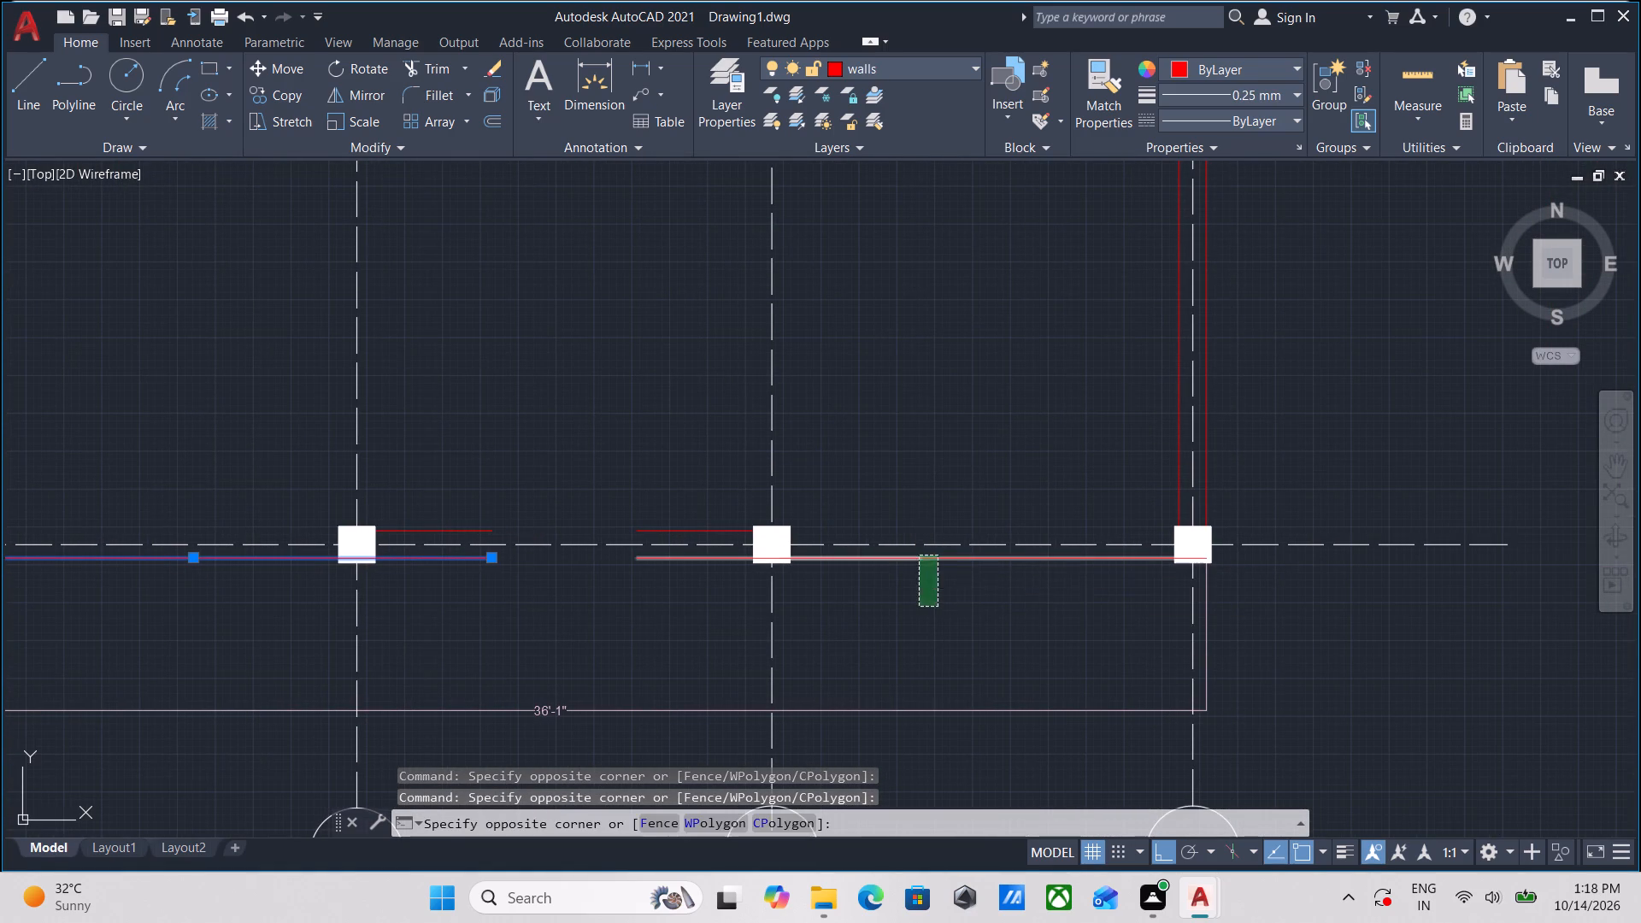
{"action": "scroll", "coordinate": [641, 529], "scroll_direction": "up", "scroll_amount": 2}
{"action": "left_click", "coordinate": [694, 554]}
{"action": "left_click", "coordinate": [667, 520]}
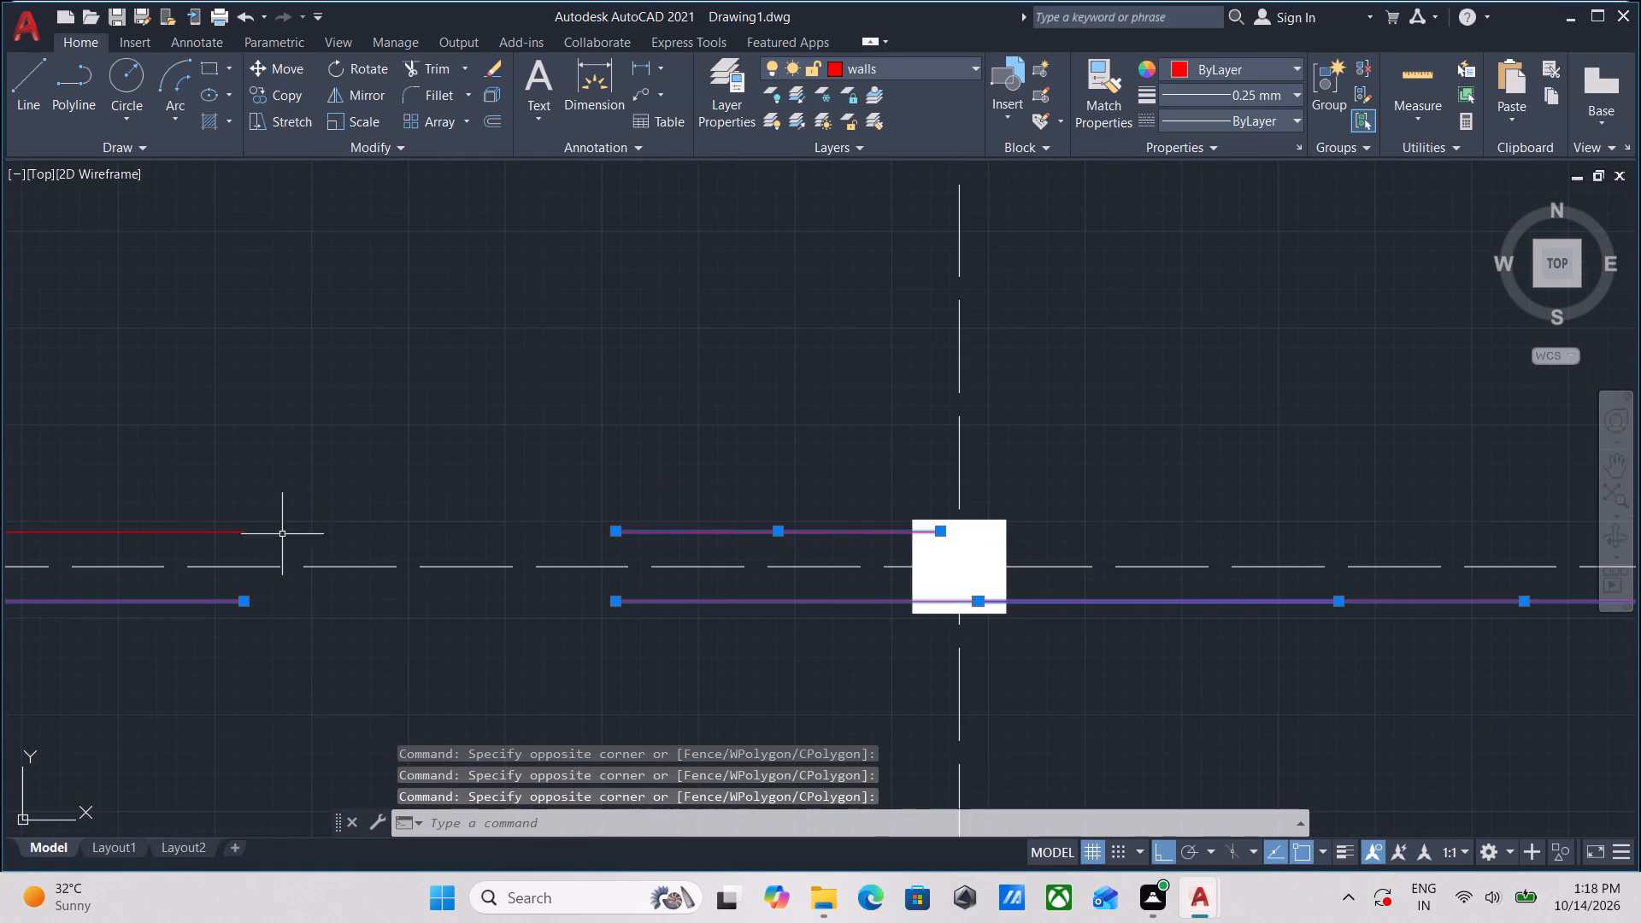
{"action": "left_click_drag", "start_coordinate": [276, 542], "coordinate": [208, 520]}
{"action": "left_click", "coordinate": [119, 453]}
{"action": "scroll", "coordinate": [188, 434], "scroll_direction": "down", "scroll_amount": 3}
{"action": "middle_click_drag", "start_coordinate": [197, 439], "coordinate": [336, 625]}
{"action": "scroll", "coordinate": [375, 511], "scroll_direction": "down", "scroll_amount": 1}
{"action": "middle_click_drag", "start_coordinate": [375, 511], "coordinate": [394, 656]}
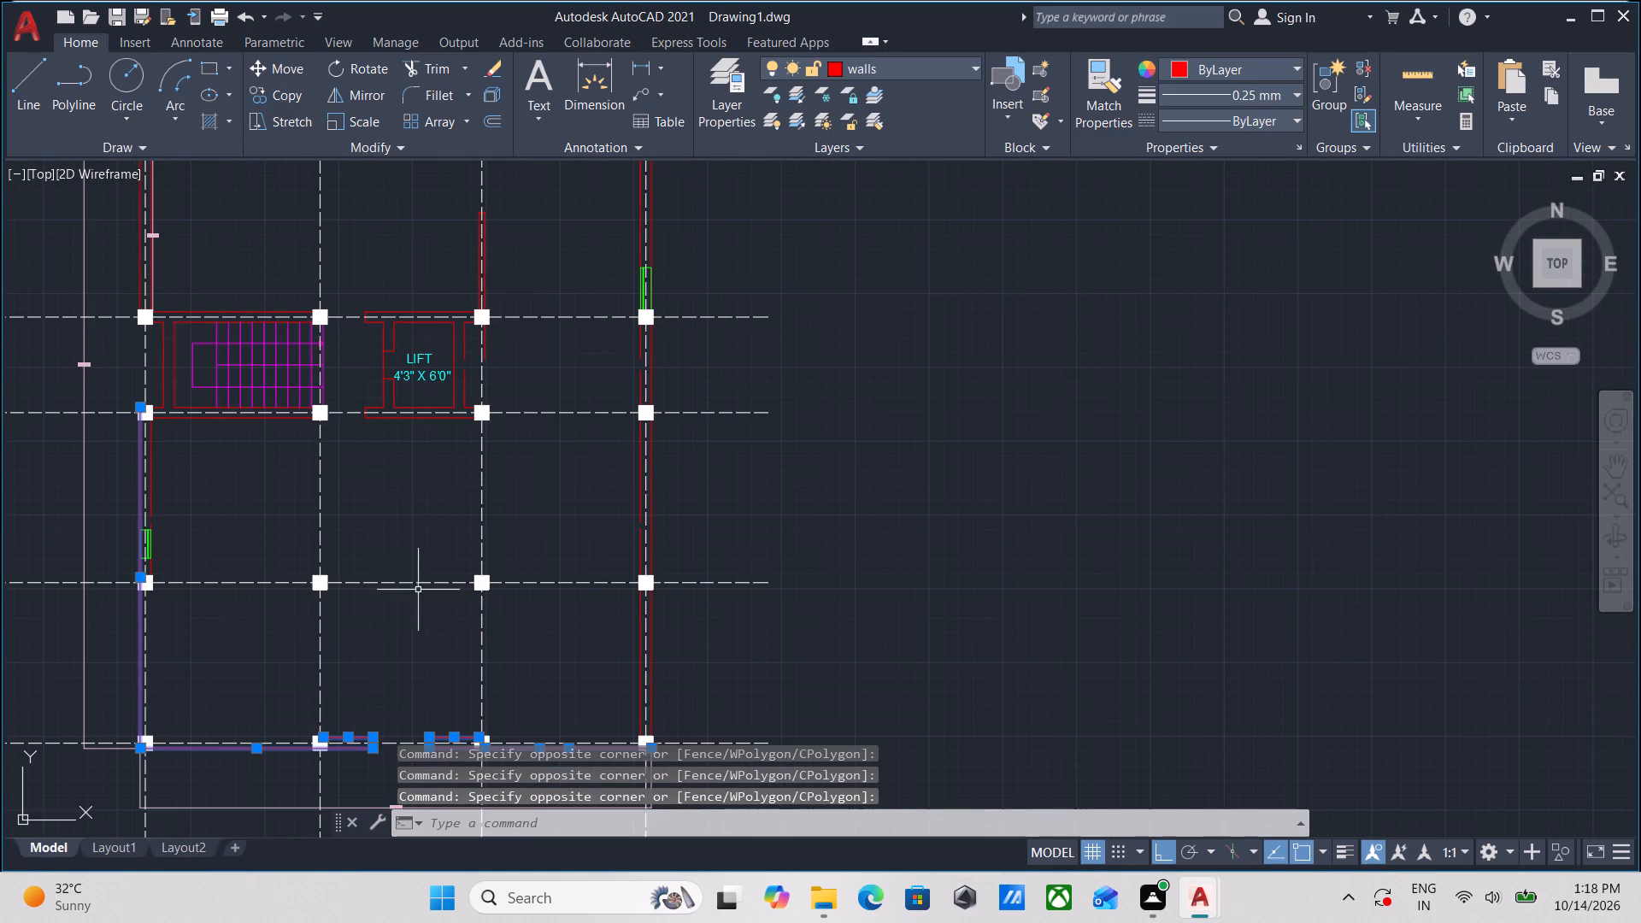
{"action": "right_click", "coordinate": [395, 500]}
{"action": "left_click", "coordinate": [439, 136]}
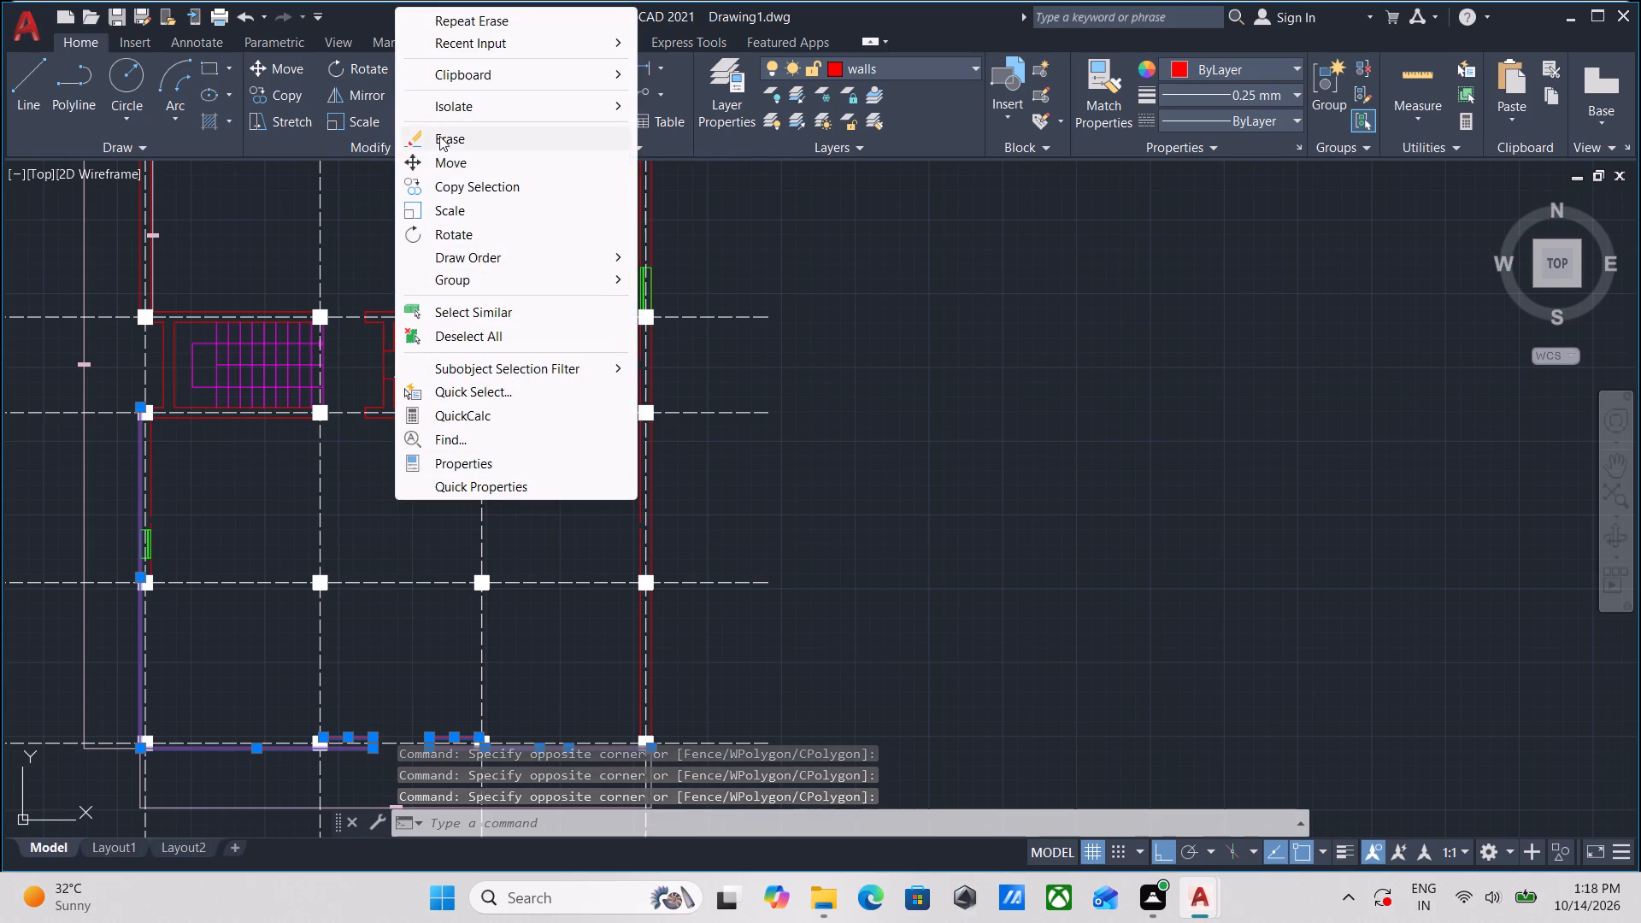
Erase the outer east wall line and the inner one running north from the southeast corner column on grid line 4.
{"action": "middle_click_drag", "start_coordinate": [615, 639], "coordinate": [626, 367]}
{"action": "scroll", "coordinate": [643, 451], "scroll_direction": "up", "scroll_amount": 5}
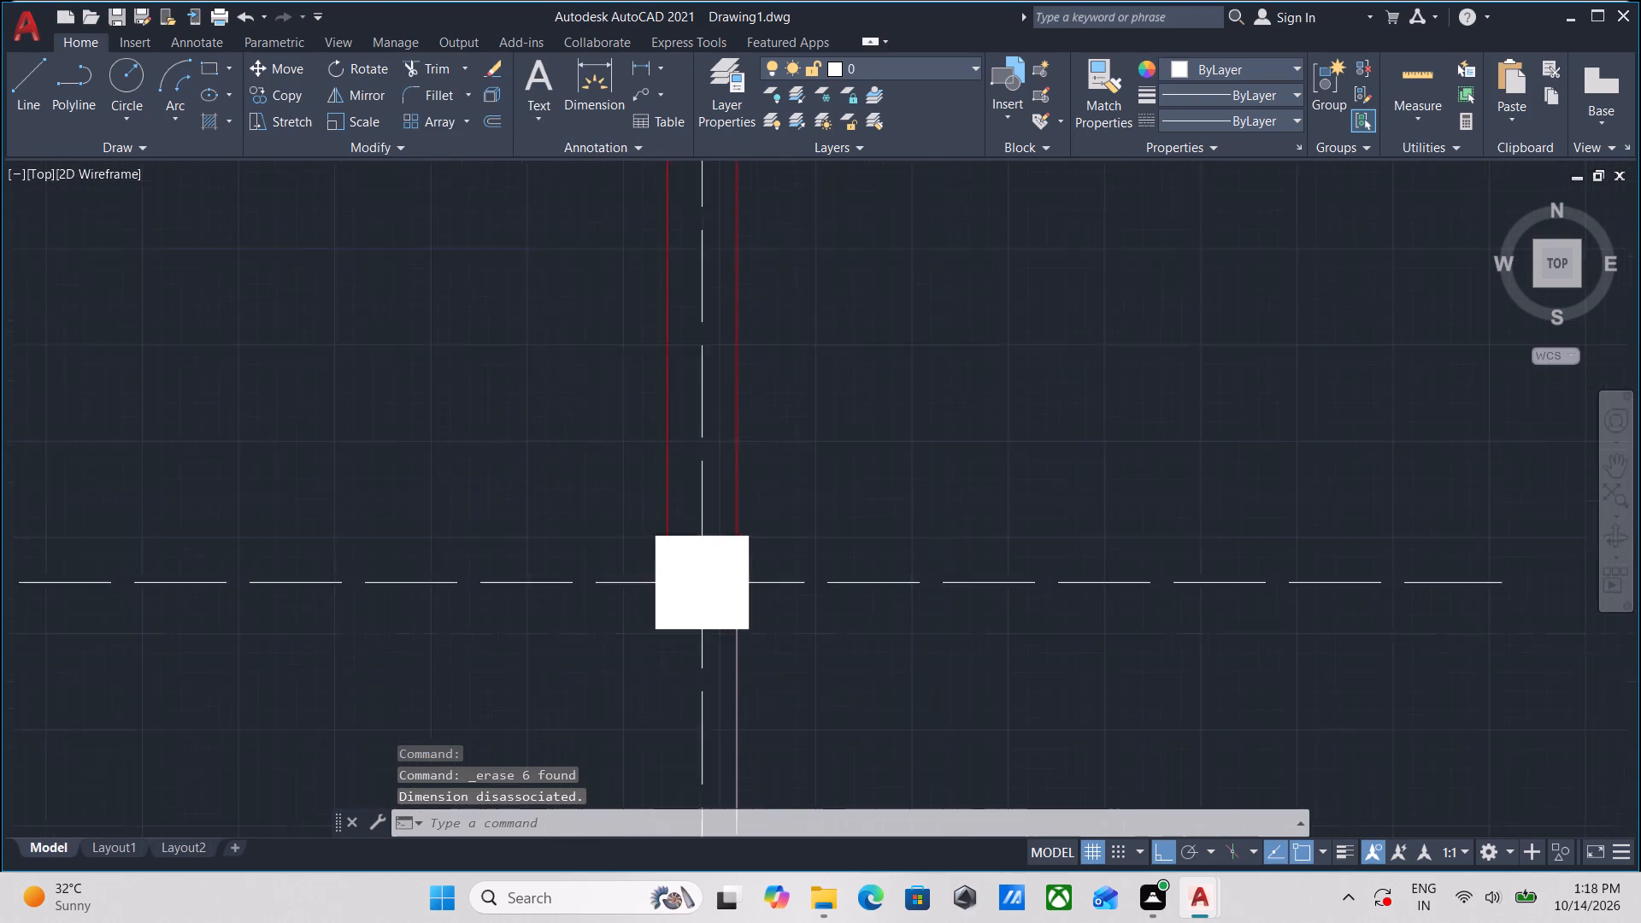
{"action": "left_click", "coordinate": [833, 427]}
{"action": "left_click", "coordinate": [768, 474]}
{"action": "scroll", "coordinate": [659, 485], "scroll_direction": "up", "scroll_amount": 1}
{"action": "left_click", "coordinate": [682, 476]}
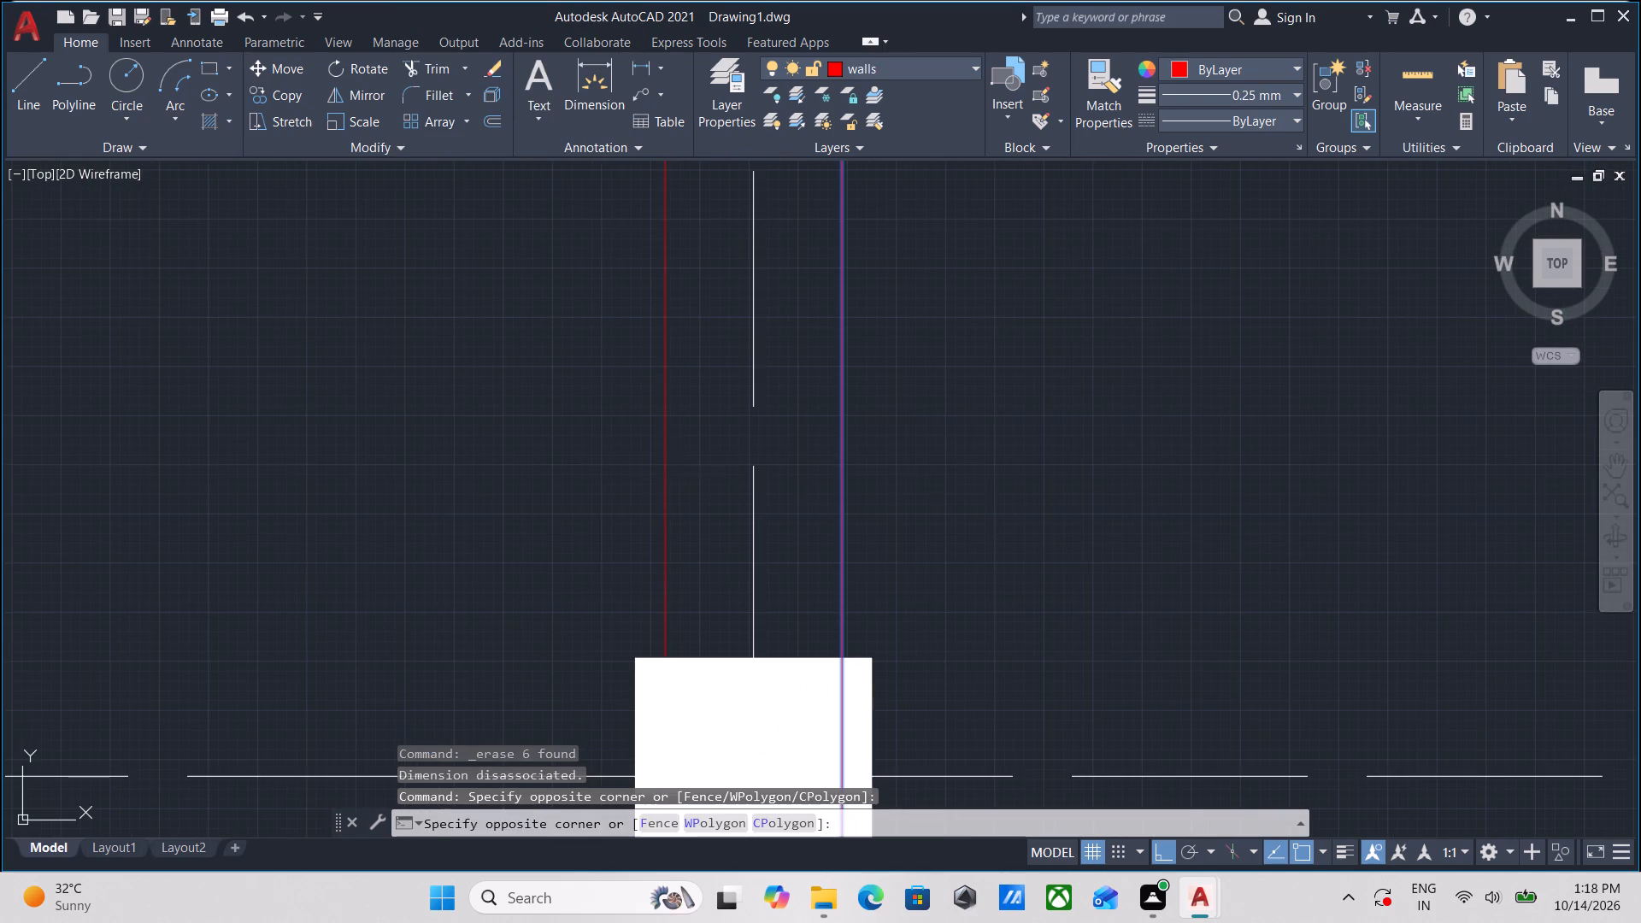
{"action": "left_click", "coordinate": [612, 444]}
{"action": "right_click", "coordinate": [612, 444]}
{"action": "left_click", "coordinate": [664, 503]}
Erase the two inner east wall line pieces around the second column row from the south.
{"action": "scroll", "coordinate": [664, 503], "scroll_direction": "down", "scroll_amount": 6}
{"action": "middle_click_drag", "start_coordinate": [509, 373], "coordinate": [550, 623]}
{"action": "scroll", "coordinate": [615, 431], "scroll_direction": "up", "scroll_amount": 4}
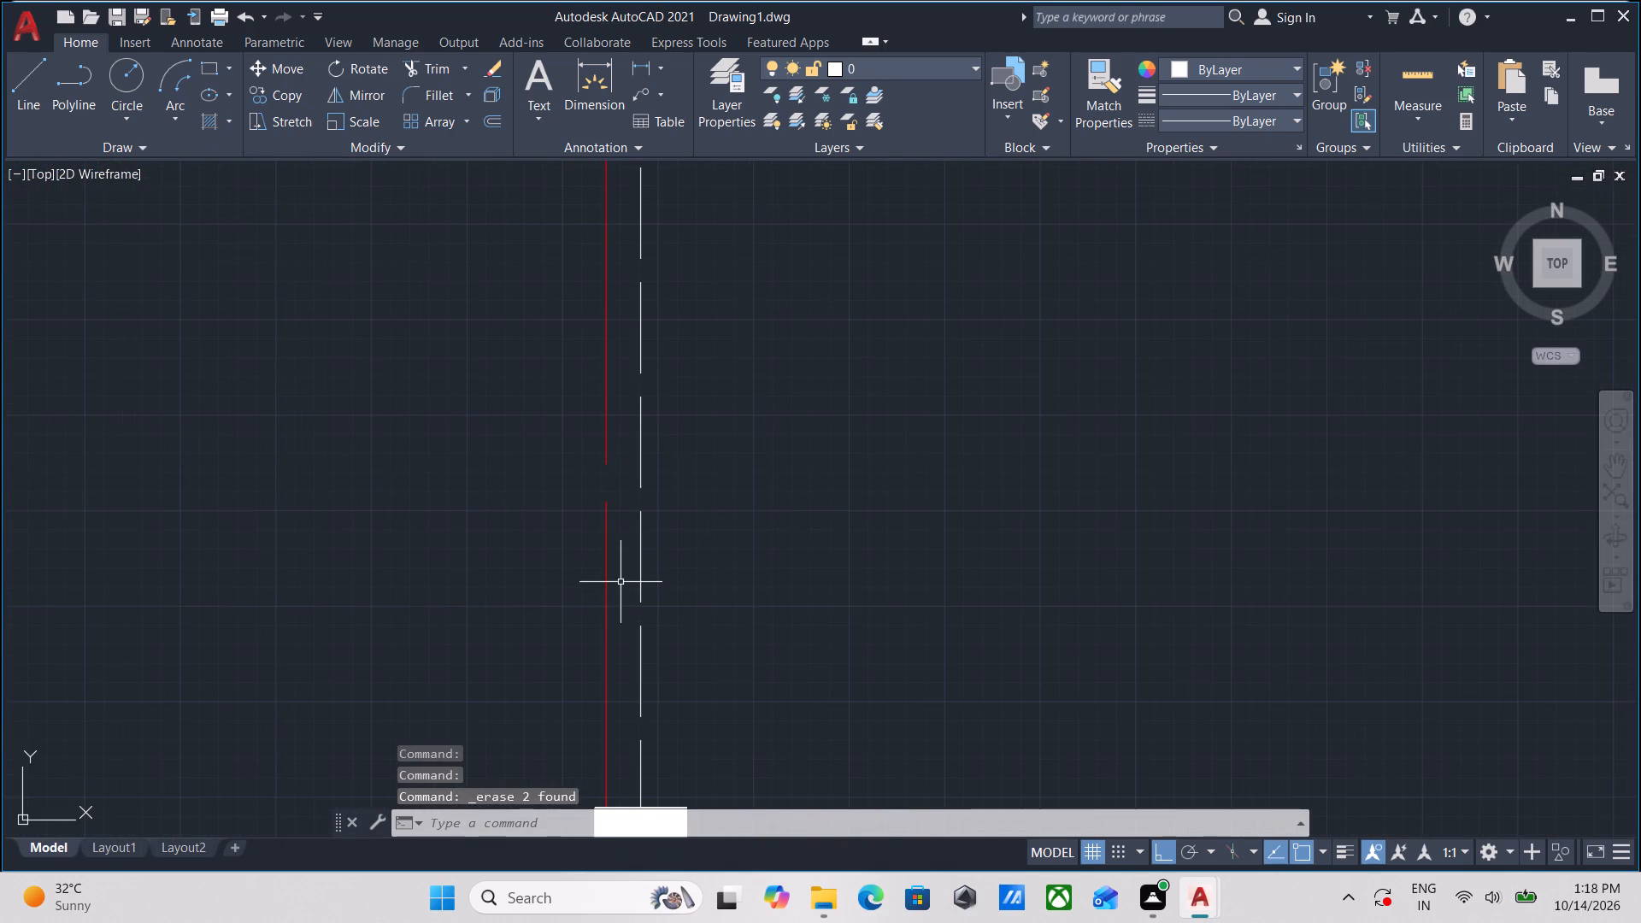
{"action": "left_click", "coordinate": [621, 581]}
{"action": "left_click", "coordinate": [573, 557]}
{"action": "scroll", "coordinate": [597, 470], "scroll_direction": "up", "scroll_amount": 2}
{"action": "left_click", "coordinate": [634, 489]}
{"action": "left_click", "coordinate": [568, 389]}
{"action": "right_click", "coordinate": [568, 387]}
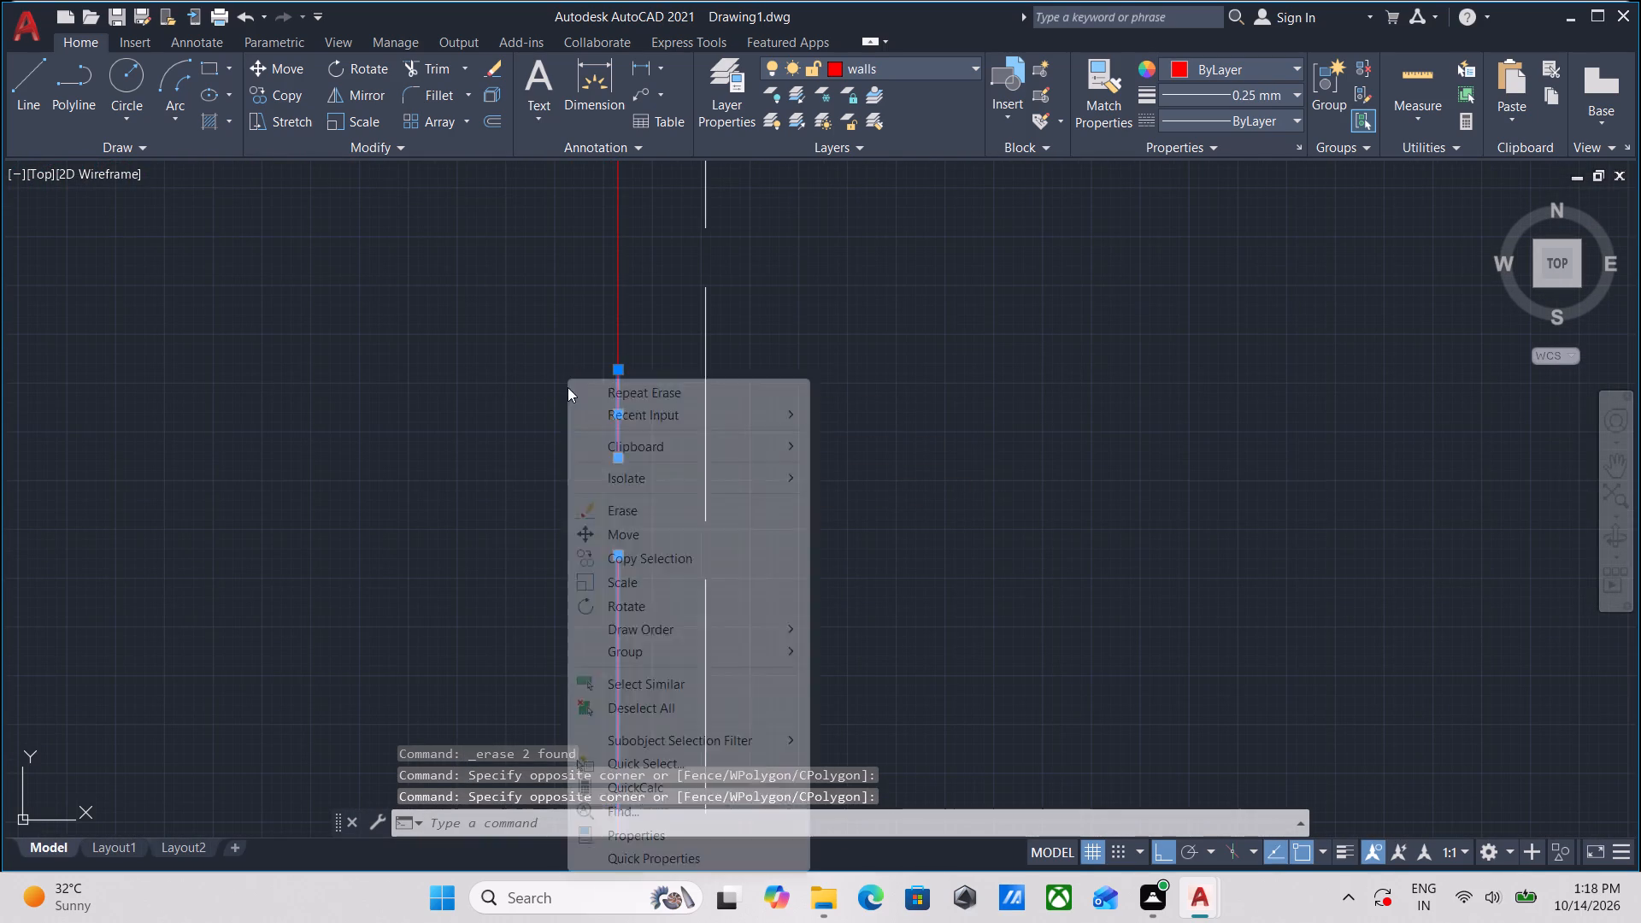
{"action": "left_click", "coordinate": [631, 500]}
Erase the inner east wall line pieces on grid line 4 around the two column rows level with the lift.
{"action": "left_click", "coordinate": [647, 400]}
{"action": "left_click", "coordinate": [548, 271]}
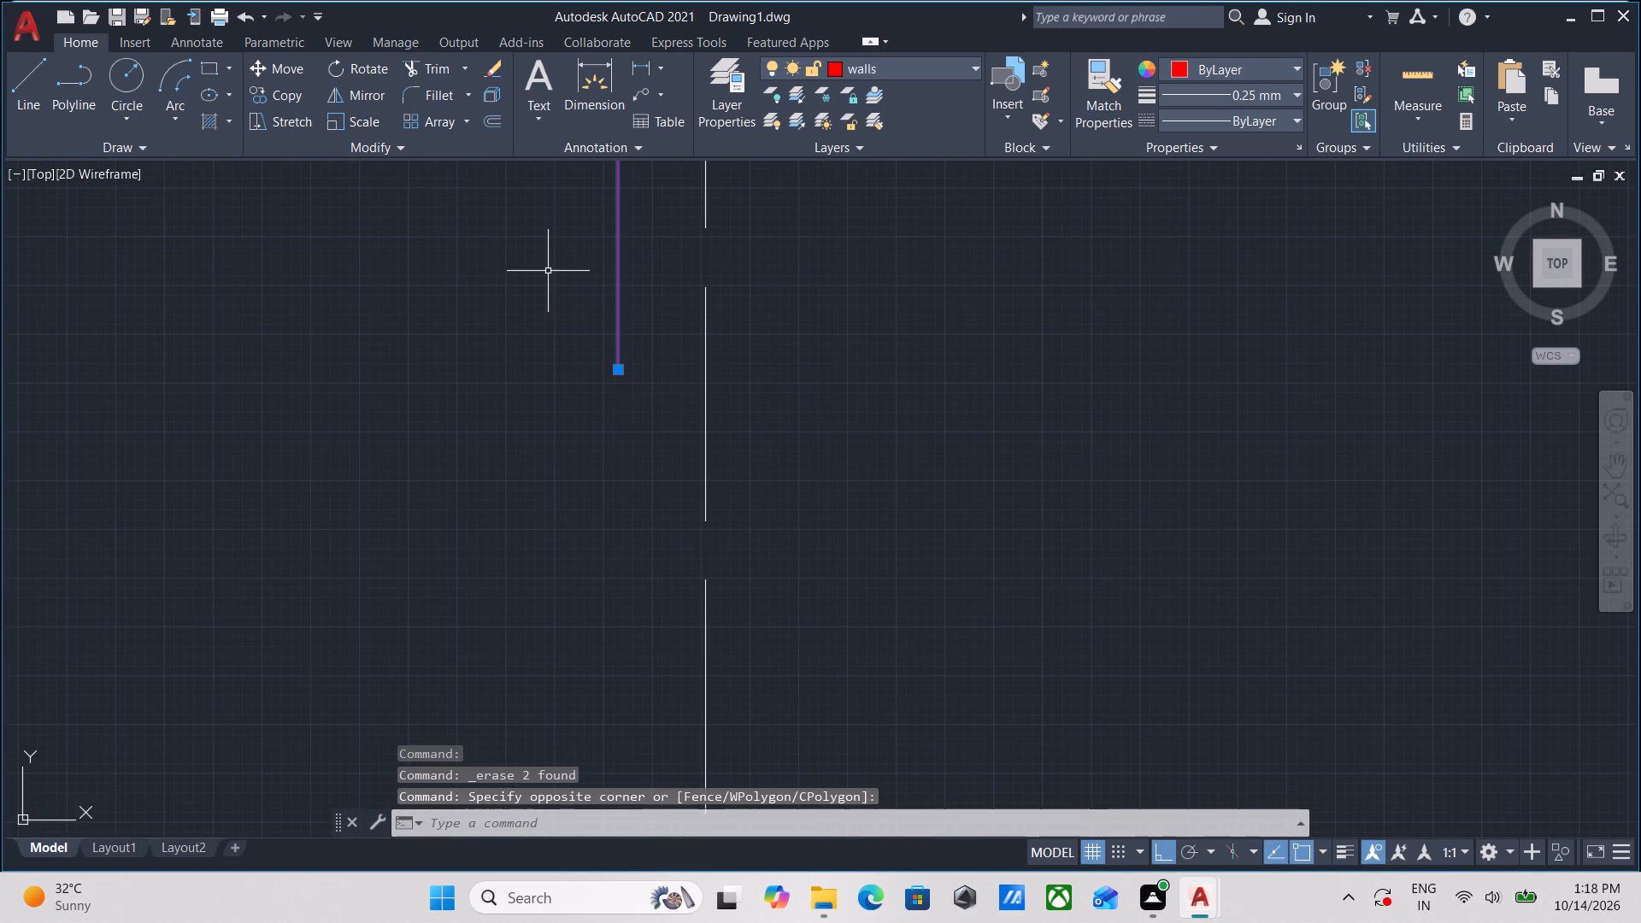
{"action": "scroll", "coordinate": [548, 271], "scroll_direction": "down", "scroll_amount": 4}
{"action": "middle_click_drag", "start_coordinate": [522, 288], "coordinate": [573, 511]}
{"action": "right_click", "coordinate": [502, 420]}
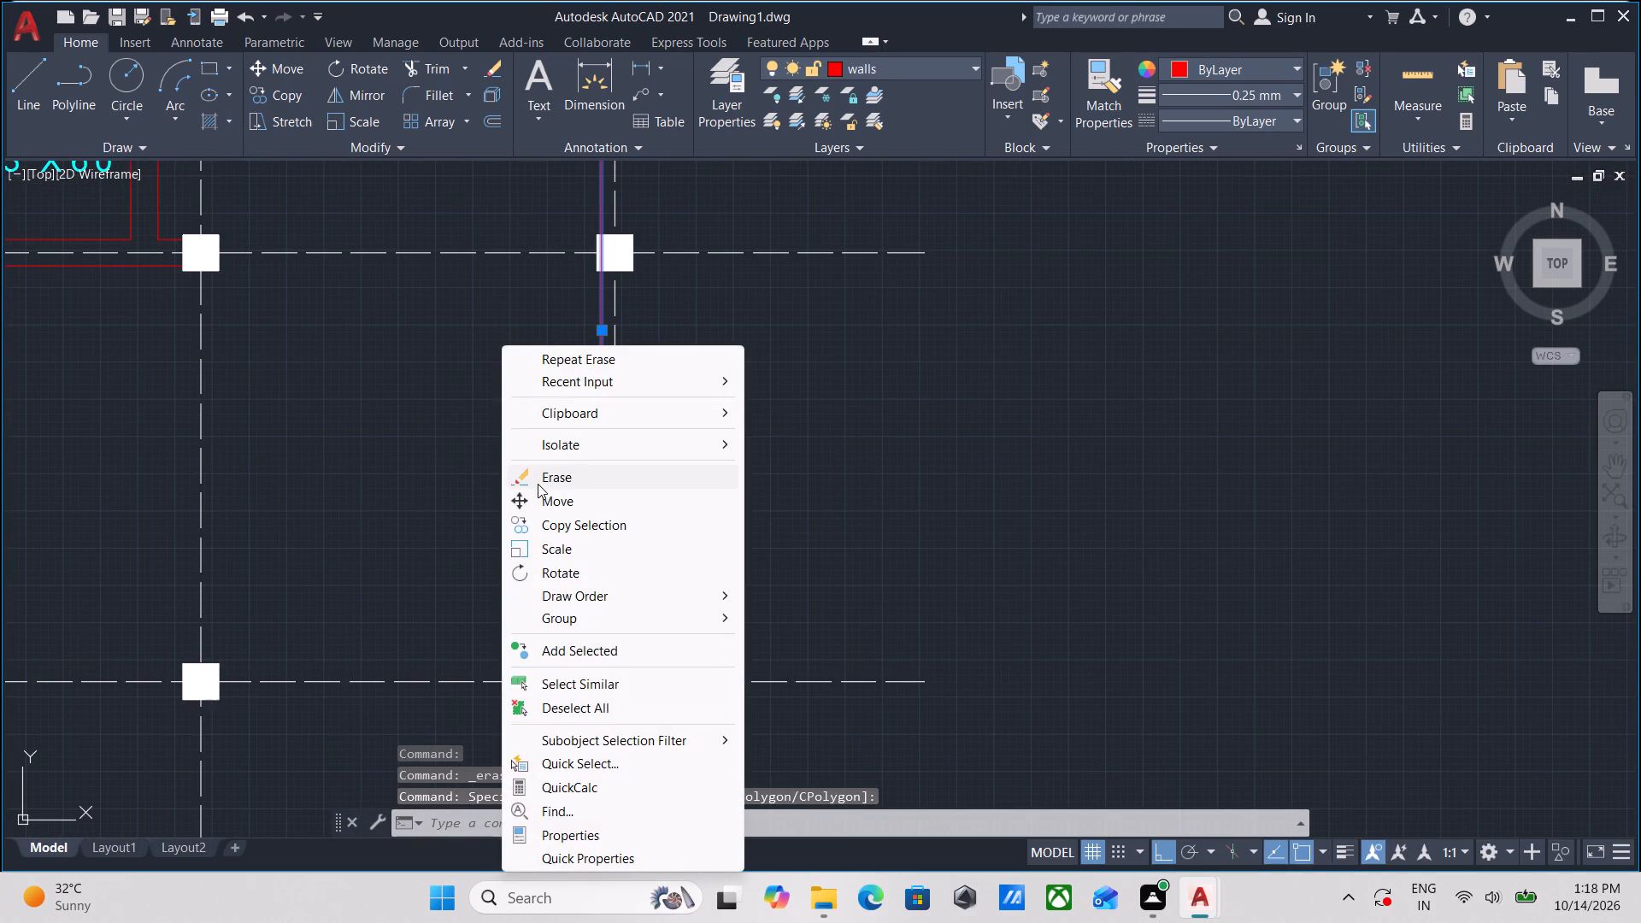
{"action": "left_click", "coordinate": [538, 484]}
{"action": "scroll", "coordinate": [509, 453], "scroll_direction": "down", "scroll_amount": 3}
{"action": "middle_click_drag", "start_coordinate": [509, 453], "coordinate": [522, 667]}
{"action": "scroll", "coordinate": [556, 584], "scroll_direction": "up", "scroll_amount": 3}
{"action": "scroll", "coordinate": [487, 567], "scroll_direction": "up", "scroll_amount": 2}
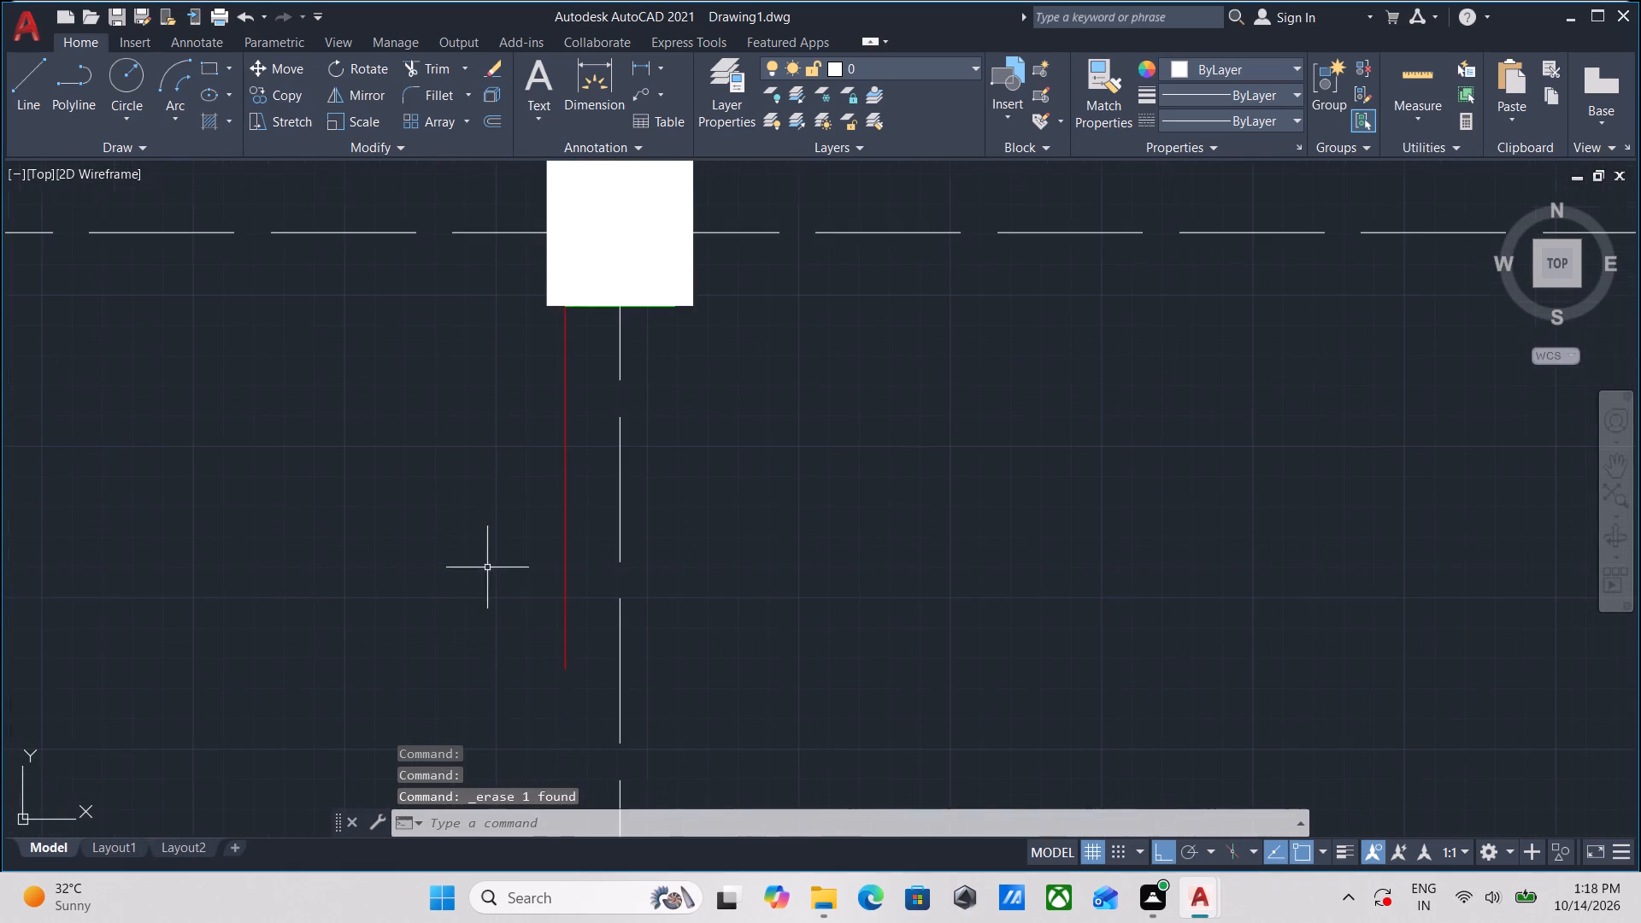
{"action": "scroll", "coordinate": [487, 567], "scroll_direction": "up", "scroll_amount": 1}
{"action": "left_click", "coordinate": [568, 677]}
{"action": "left_click", "coordinate": [515, 512]}
{"action": "right_click", "coordinate": [515, 512]}
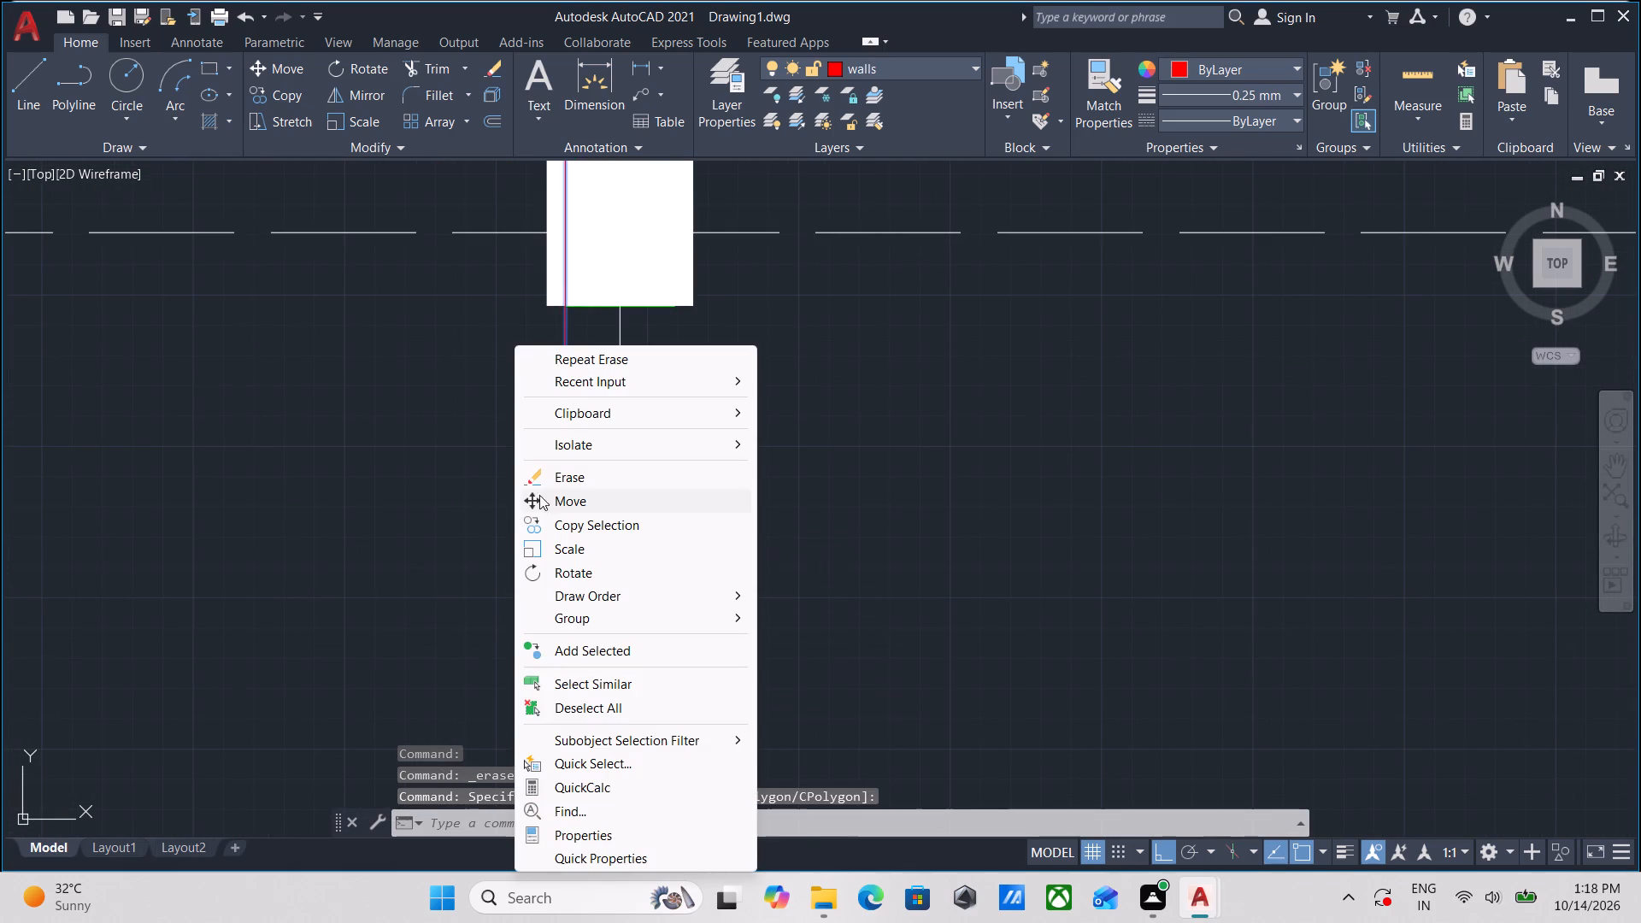
{"action": "left_click", "coordinate": [546, 484]}
Erase the window on grid line 4 just north of the column level with the lift's north wall.
{"action": "scroll", "coordinate": [546, 484], "scroll_direction": "down", "scroll_amount": 2}
{"action": "middle_click_drag", "start_coordinate": [546, 484], "coordinate": [557, 675]}
{"action": "left_click_drag", "start_coordinate": [650, 350], "coordinate": [650, 354]}
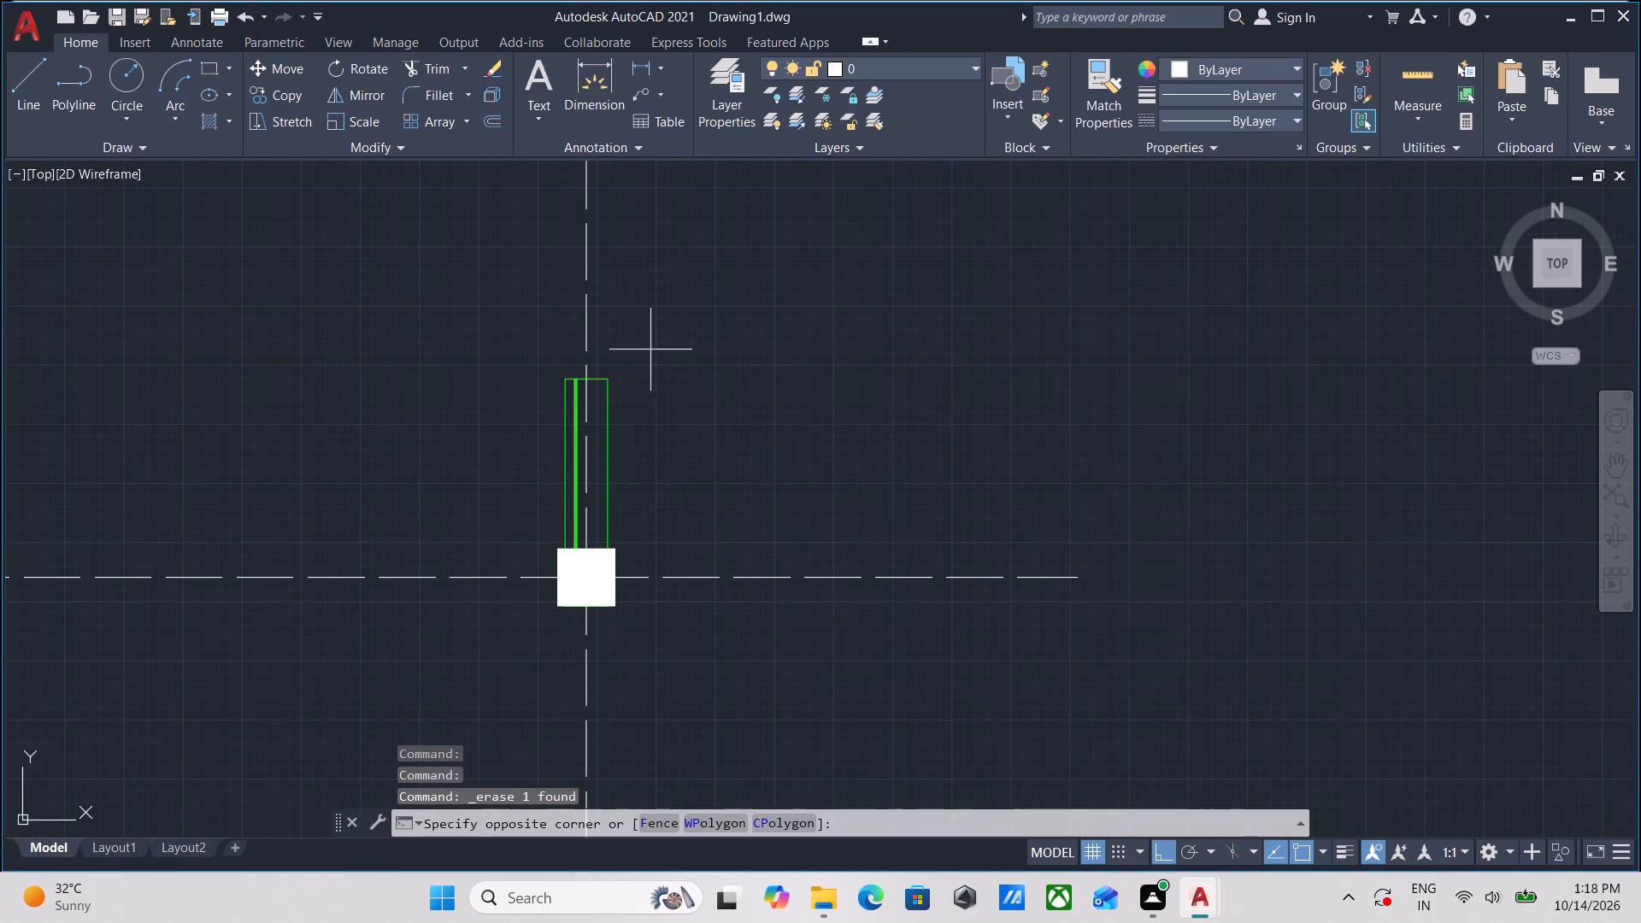
{"action": "left_click_drag", "start_coordinate": [650, 354], "coordinate": [648, 358]}
{"action": "left_click", "coordinate": [598, 452]}
{"action": "right_click", "coordinate": [598, 452]}
{"action": "left_click", "coordinate": [679, 513]}
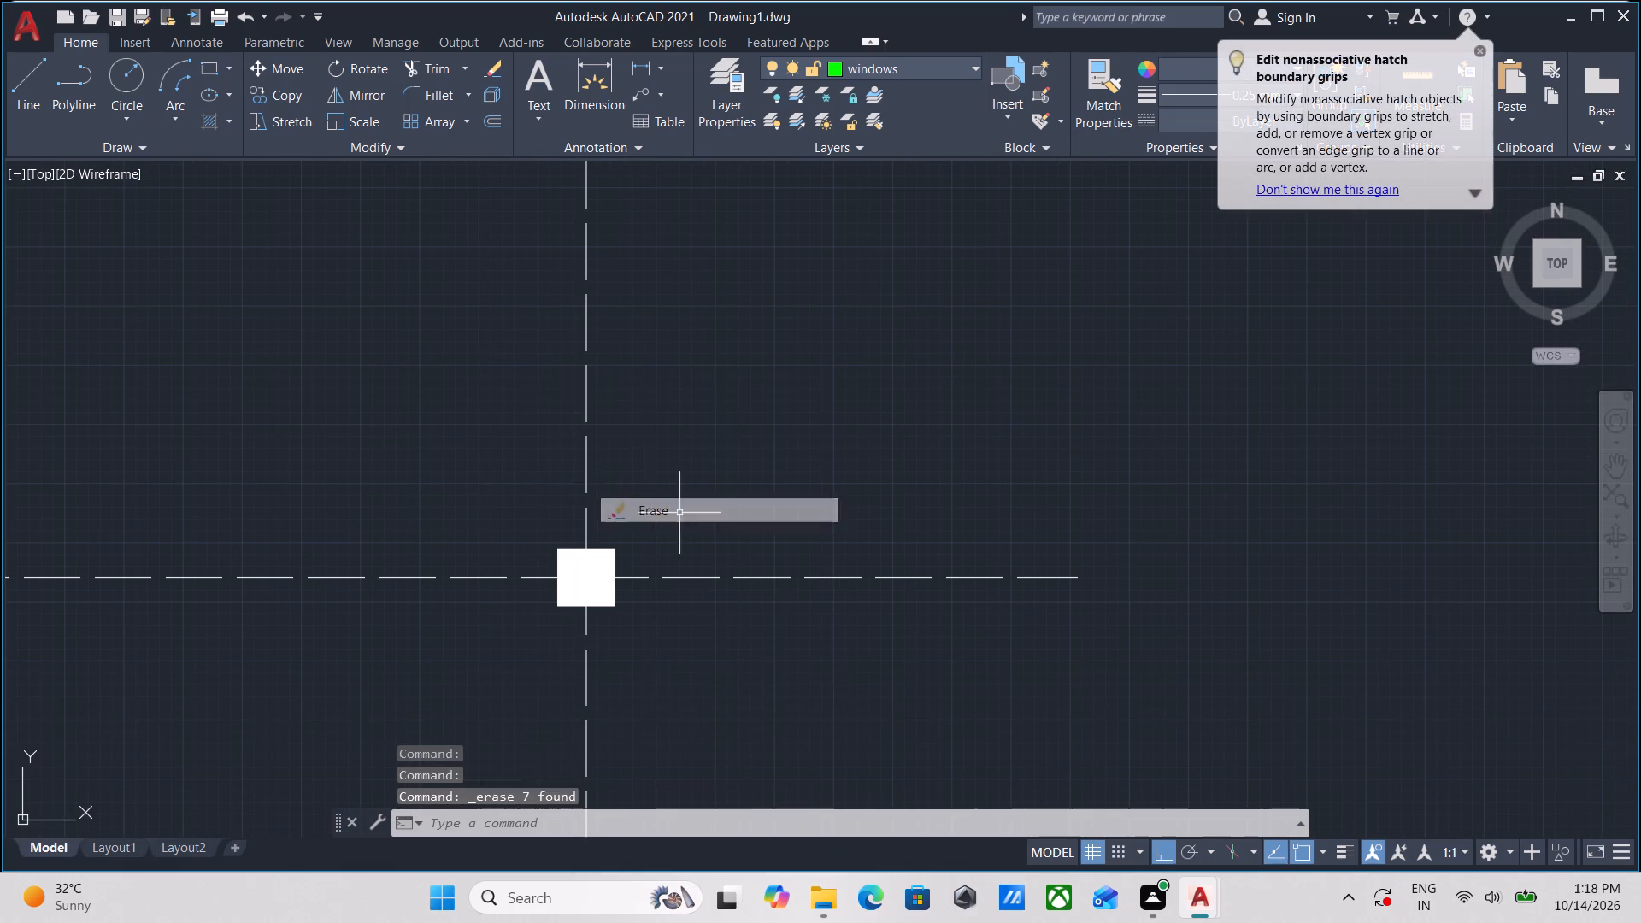
Erase the west window and the inner west wall line pieces on grid line 1 south of the staircase.
{"action": "scroll", "coordinate": [679, 513], "scroll_direction": "down", "scroll_amount": 4}
{"action": "scroll", "coordinate": [562, 445], "scroll_direction": "down", "scroll_amount": 1}
{"action": "middle_click_drag", "start_coordinate": [566, 445], "coordinate": [700, 411]}
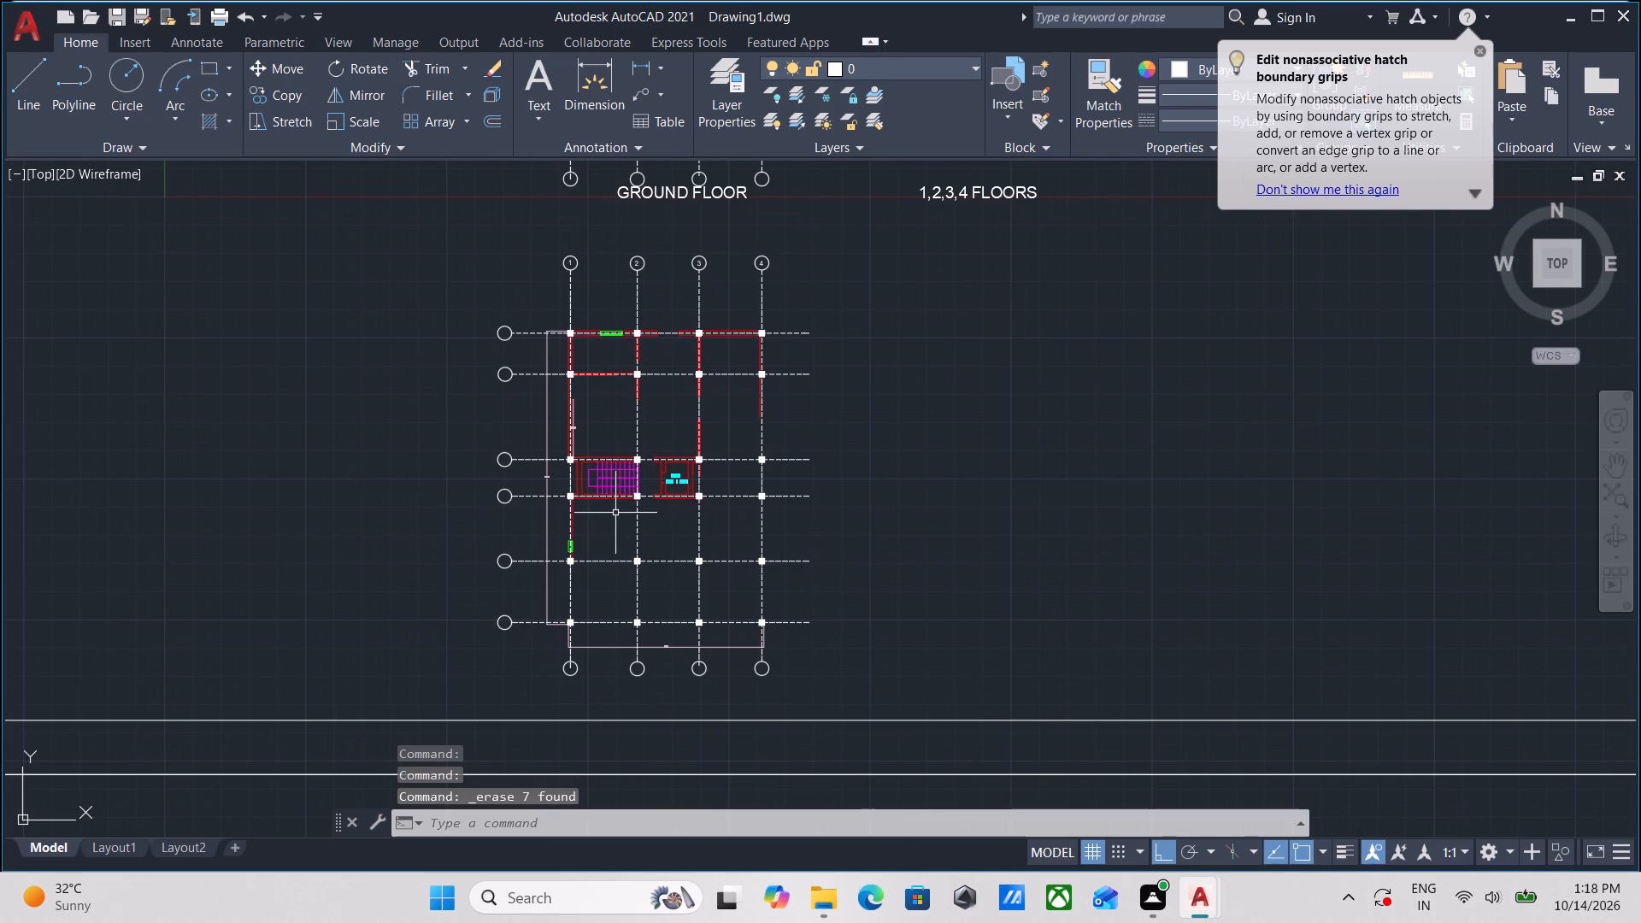
{"action": "scroll", "coordinate": [568, 522], "scroll_direction": "up", "scroll_amount": 3}
{"action": "middle_click_drag", "start_coordinate": [602, 577], "coordinate": [656, 449]}
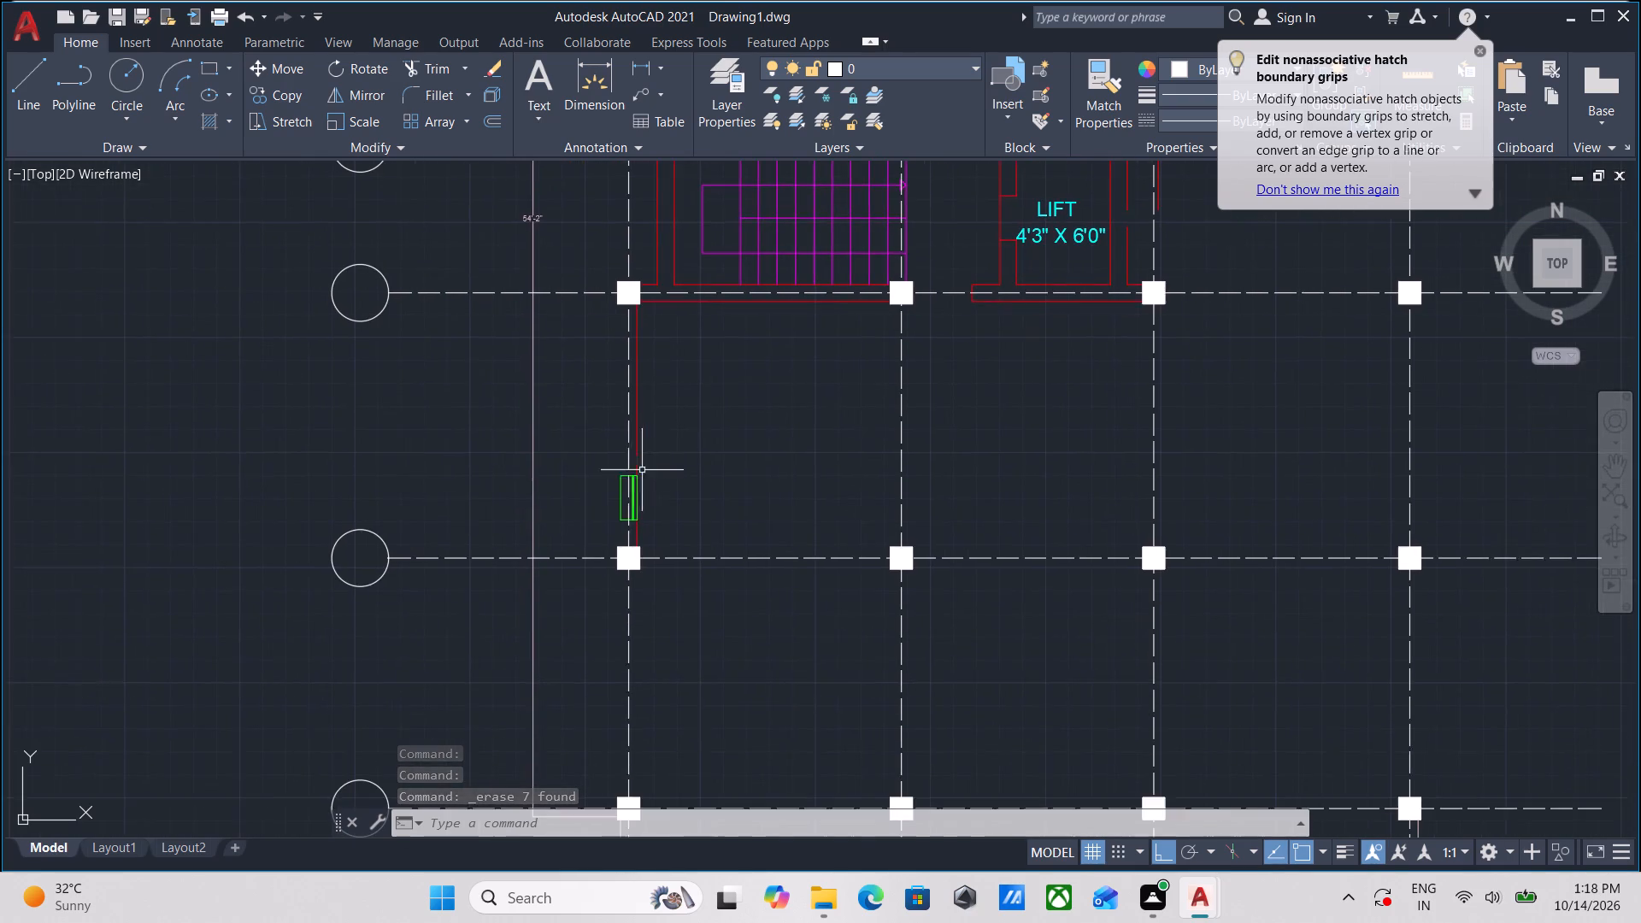
{"action": "scroll", "coordinate": [603, 544], "scroll_direction": "up", "scroll_amount": 3}
{"action": "left_click", "coordinate": [673, 497]}
{"action": "left_click", "coordinate": [632, 384]}
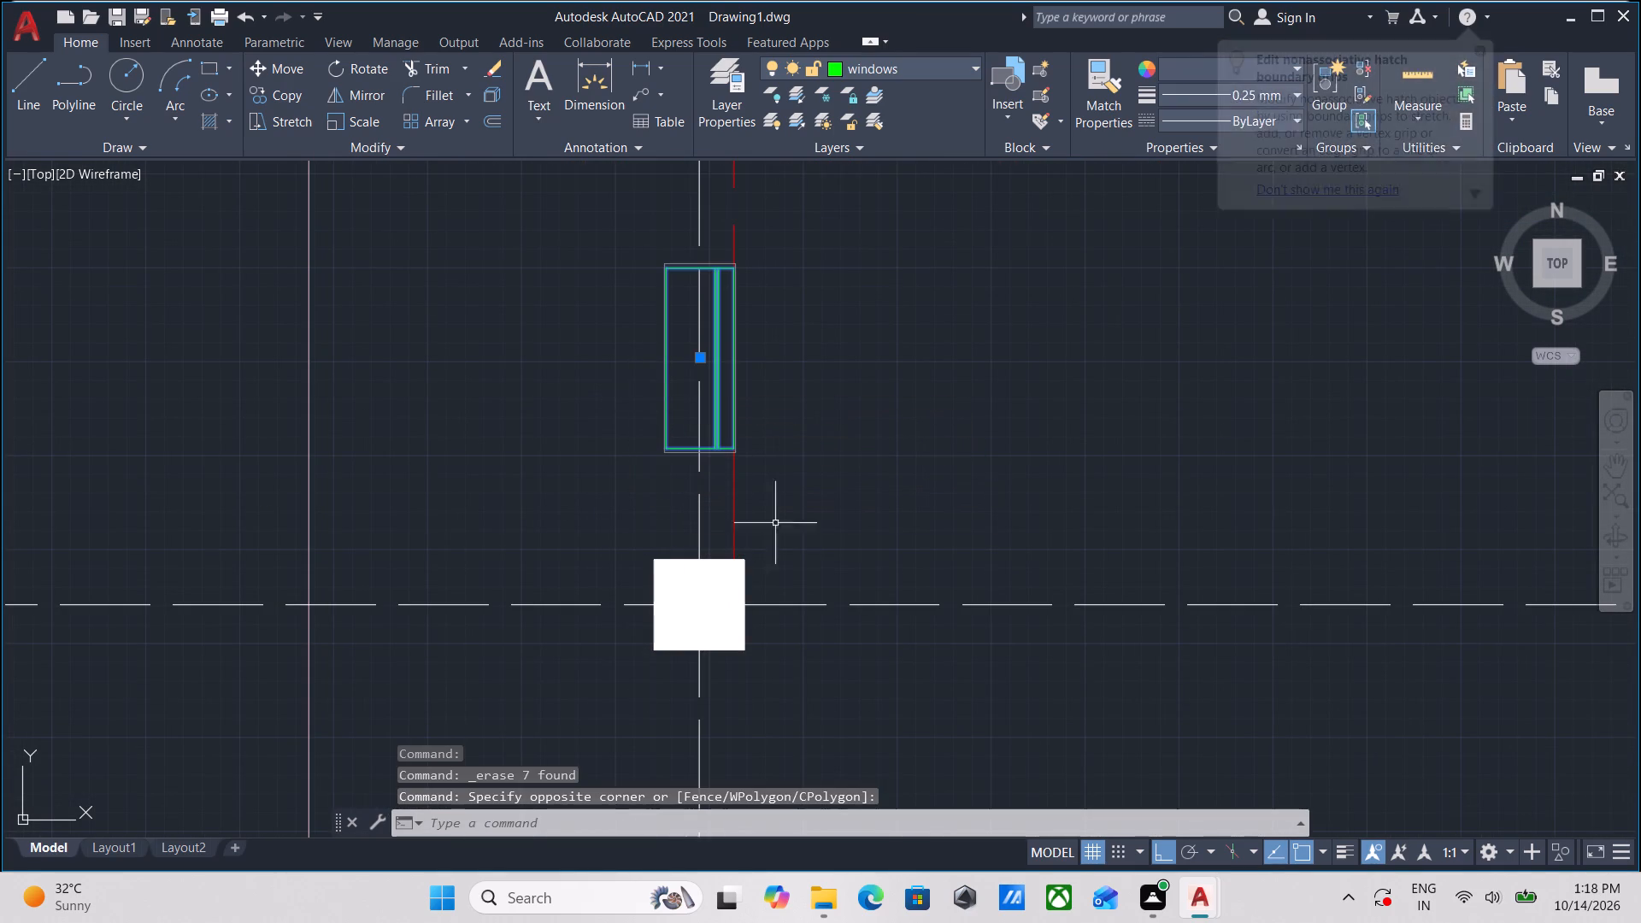
{"action": "left_click", "coordinate": [777, 490]}
{"action": "left_click", "coordinate": [731, 515]}
{"action": "scroll", "coordinate": [768, 442], "scroll_direction": "down", "scroll_amount": 1}
{"action": "middle_click_drag", "start_coordinate": [768, 456], "coordinate": [682, 718]}
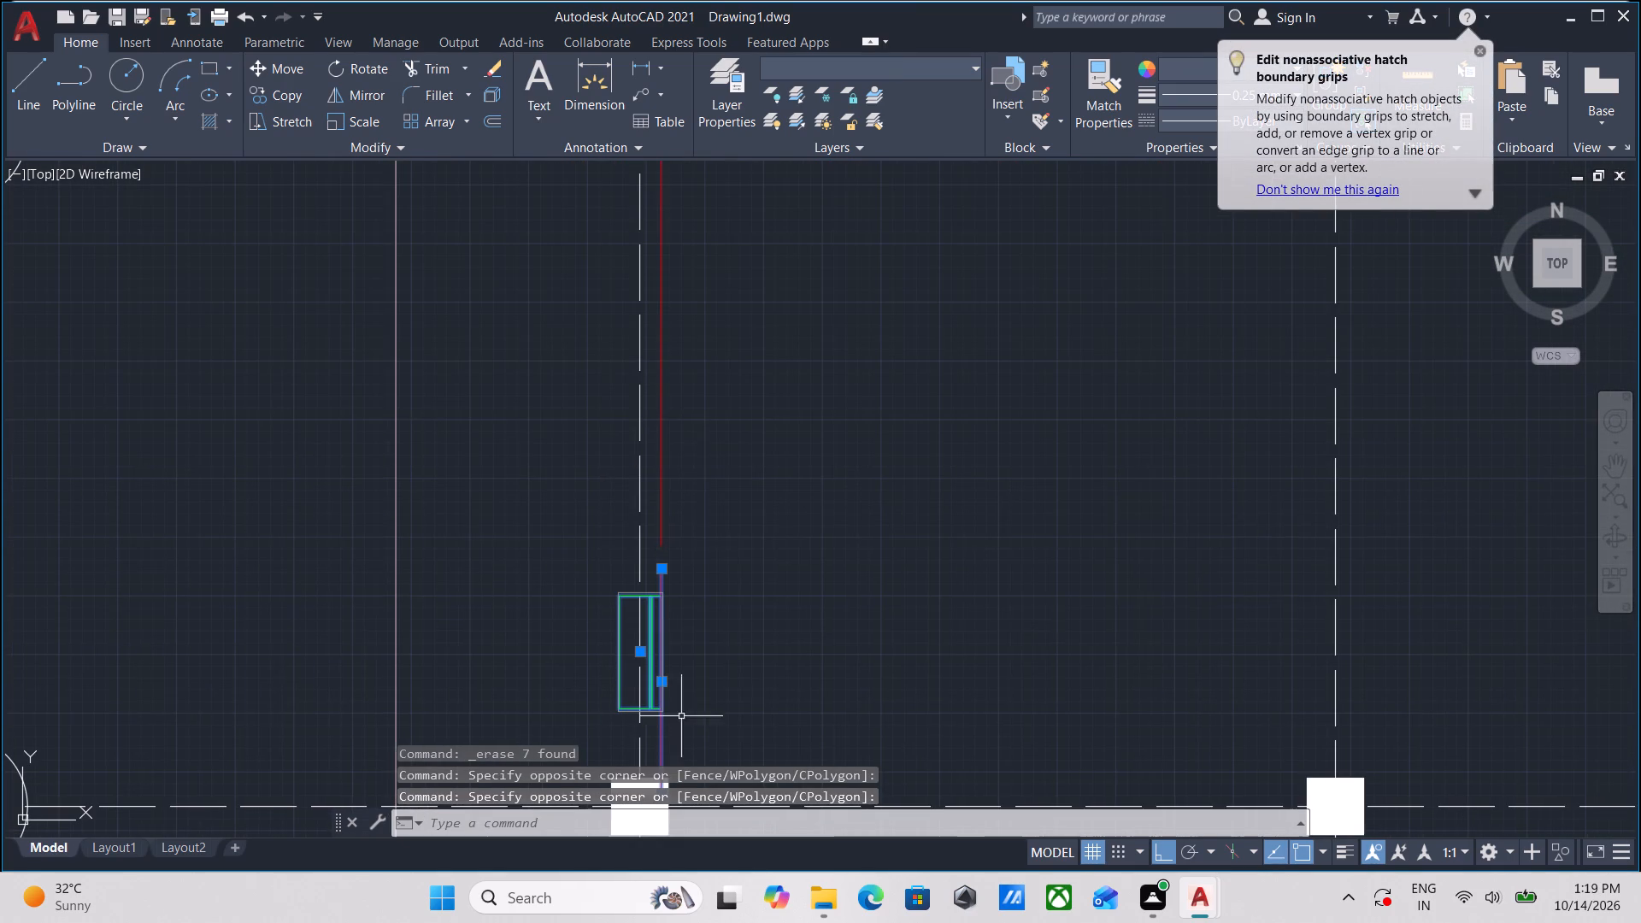
{"action": "left_click_drag", "start_coordinate": [700, 451], "coordinate": [657, 504]}
{"action": "left_click", "coordinate": [653, 510]}
{"action": "scroll", "coordinate": [715, 402], "scroll_direction": "down", "scroll_amount": 1}
{"action": "middle_click_drag", "start_coordinate": [715, 402], "coordinate": [621, 602]}
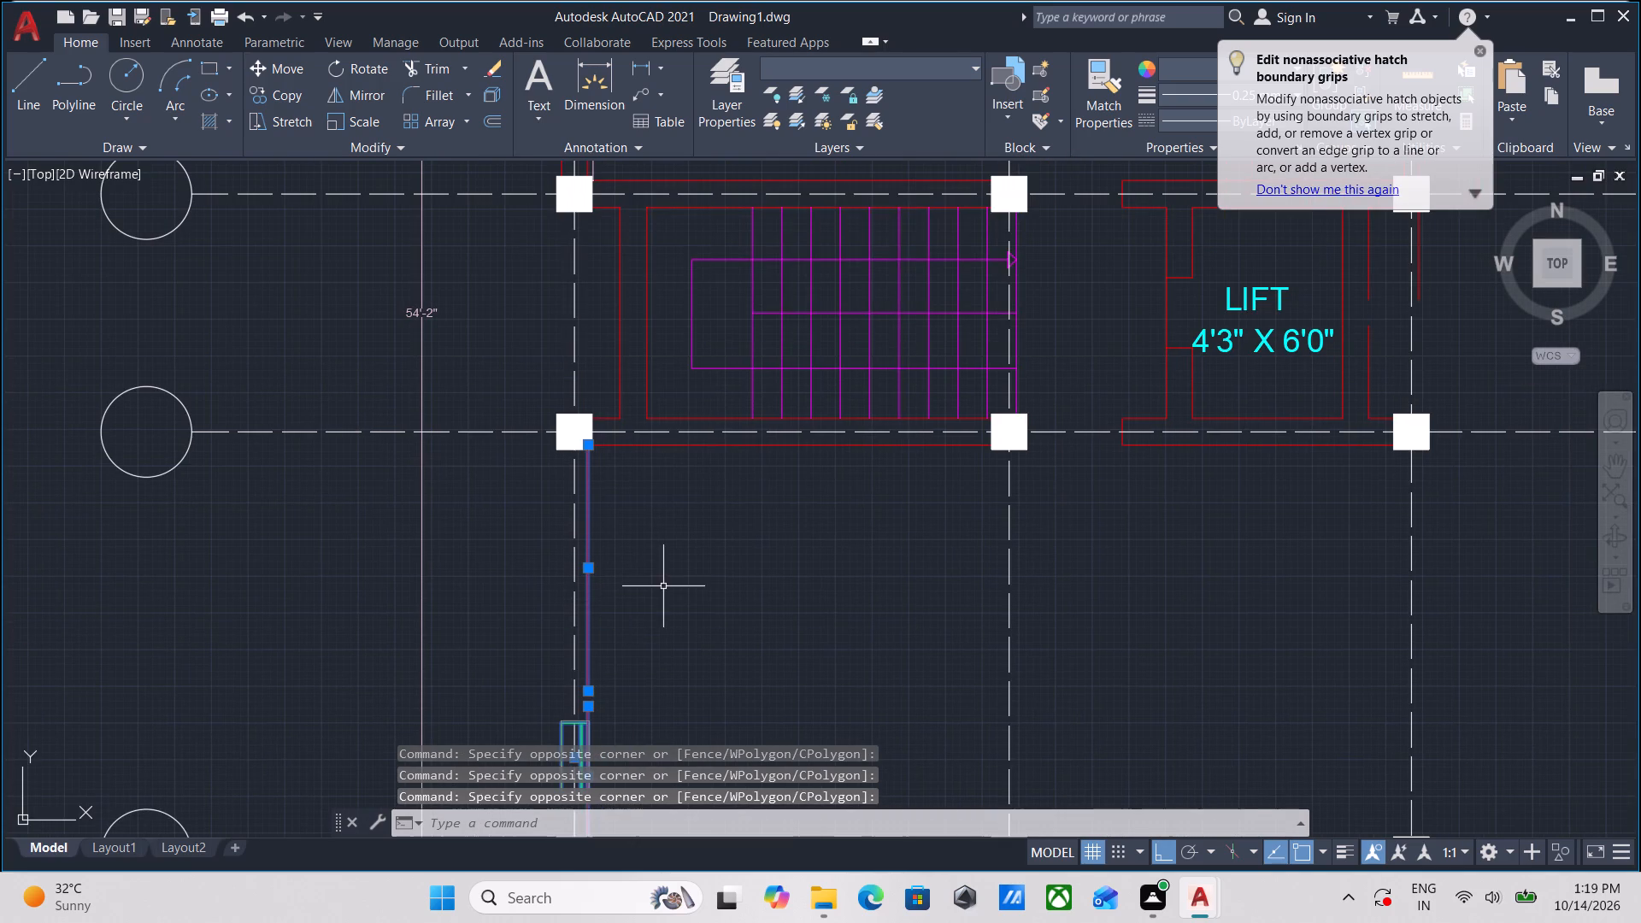
{"action": "right_click", "coordinate": [663, 586]}
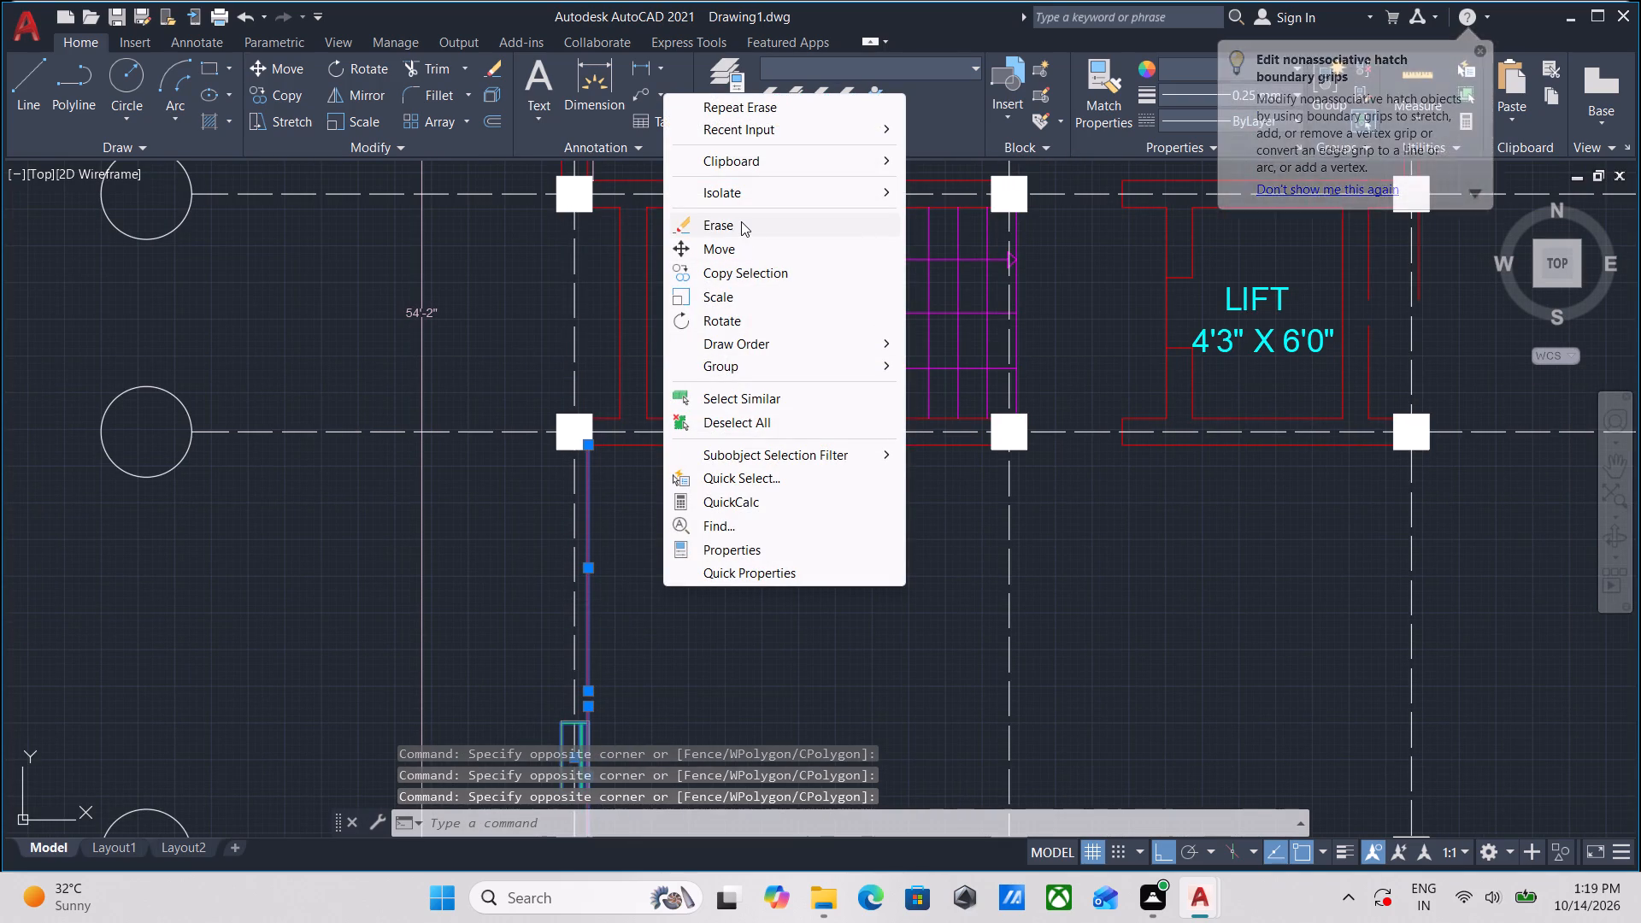
{"action": "left_click", "coordinate": [741, 221]}
Erase the outer west wall line on grid line 1 north of the staircase.
{"action": "scroll", "coordinate": [680, 332], "scroll_direction": "down", "scroll_amount": 2}
{"action": "middle_click_drag", "start_coordinate": [673, 342], "coordinate": [546, 561]}
{"action": "scroll", "coordinate": [512, 404], "scroll_direction": "up", "scroll_amount": 1}
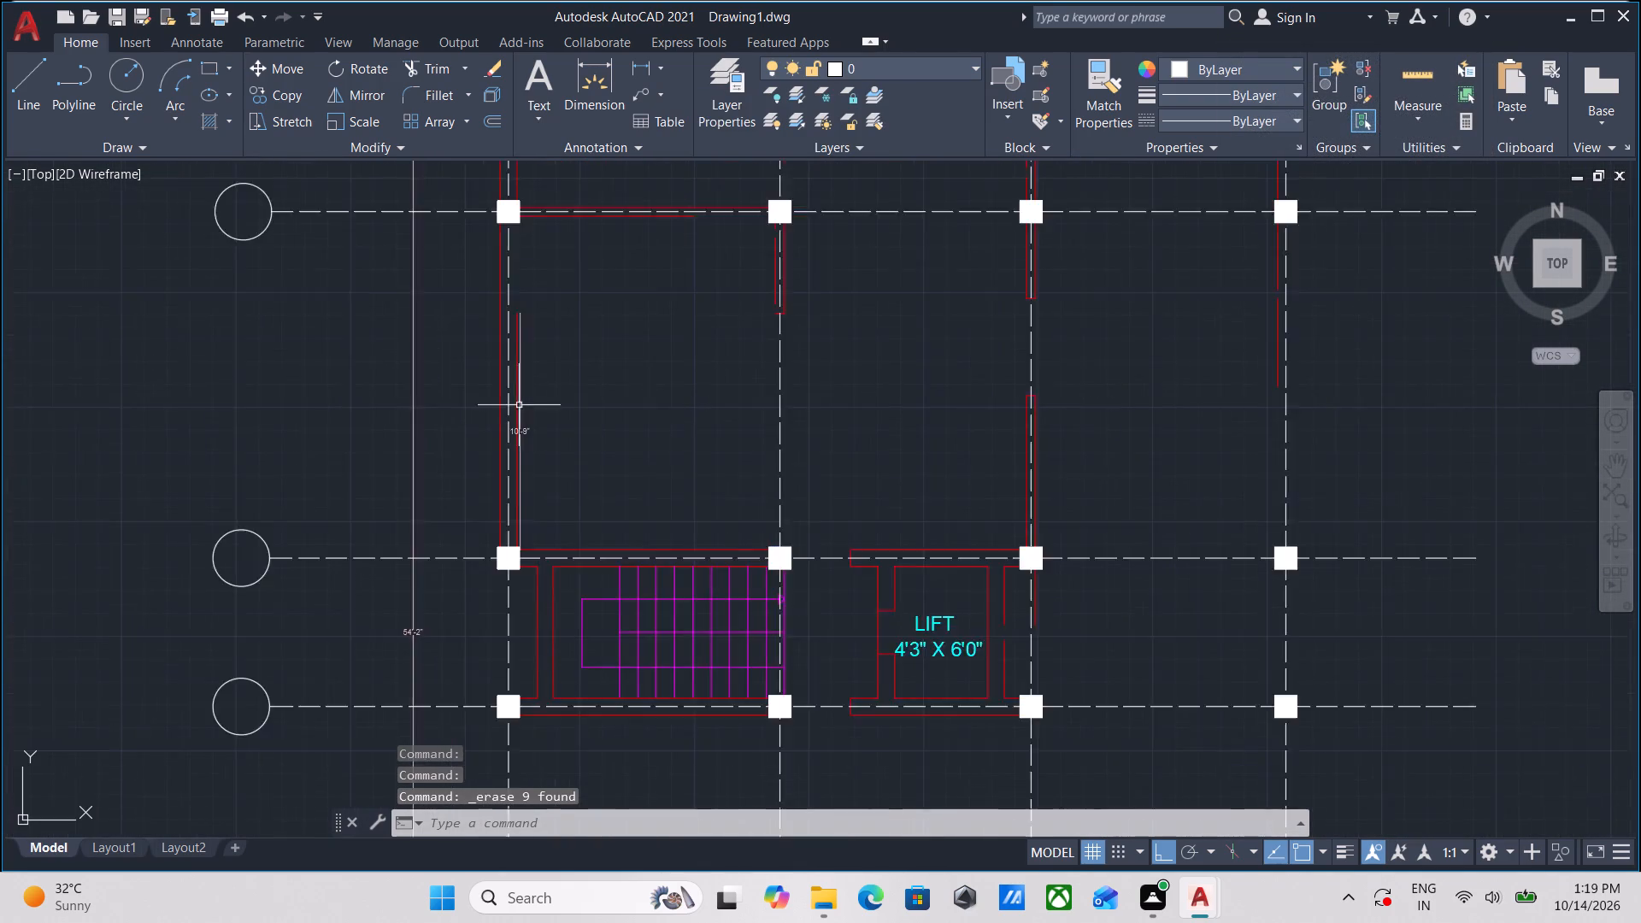
{"action": "scroll", "coordinate": [527, 407], "scroll_direction": "down", "scroll_amount": 1}
{"action": "middle_click_drag", "start_coordinate": [527, 407], "coordinate": [535, 459]}
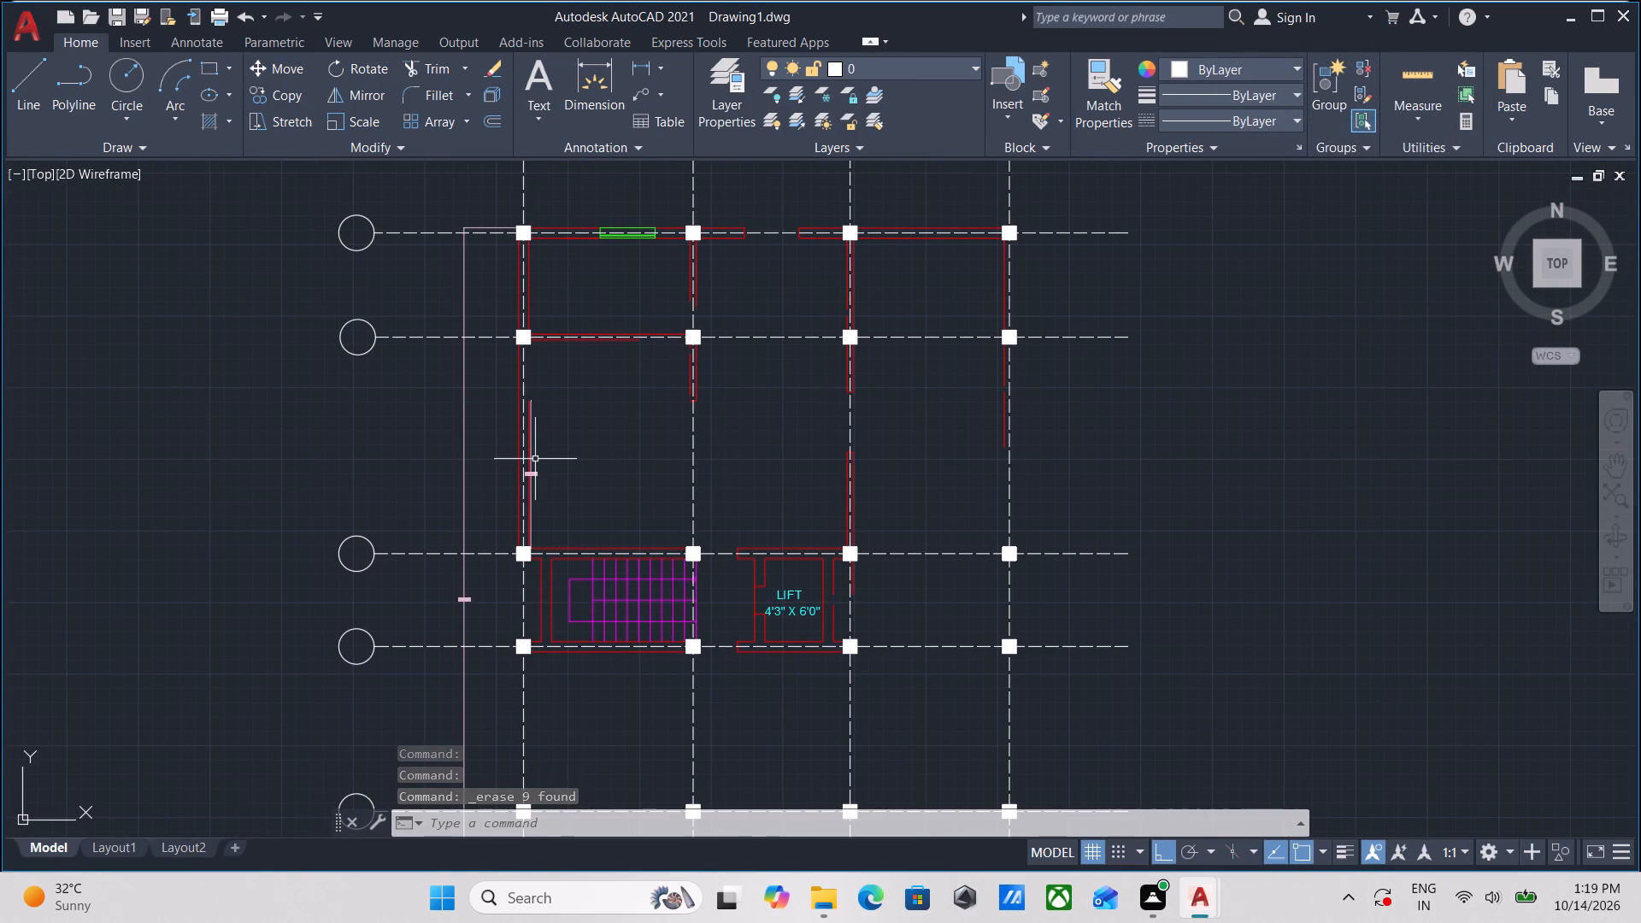
{"action": "scroll", "coordinate": [535, 459], "scroll_direction": "up", "scroll_amount": 2}
{"action": "middle_click_drag", "start_coordinate": [541, 573], "coordinate": [597, 482]}
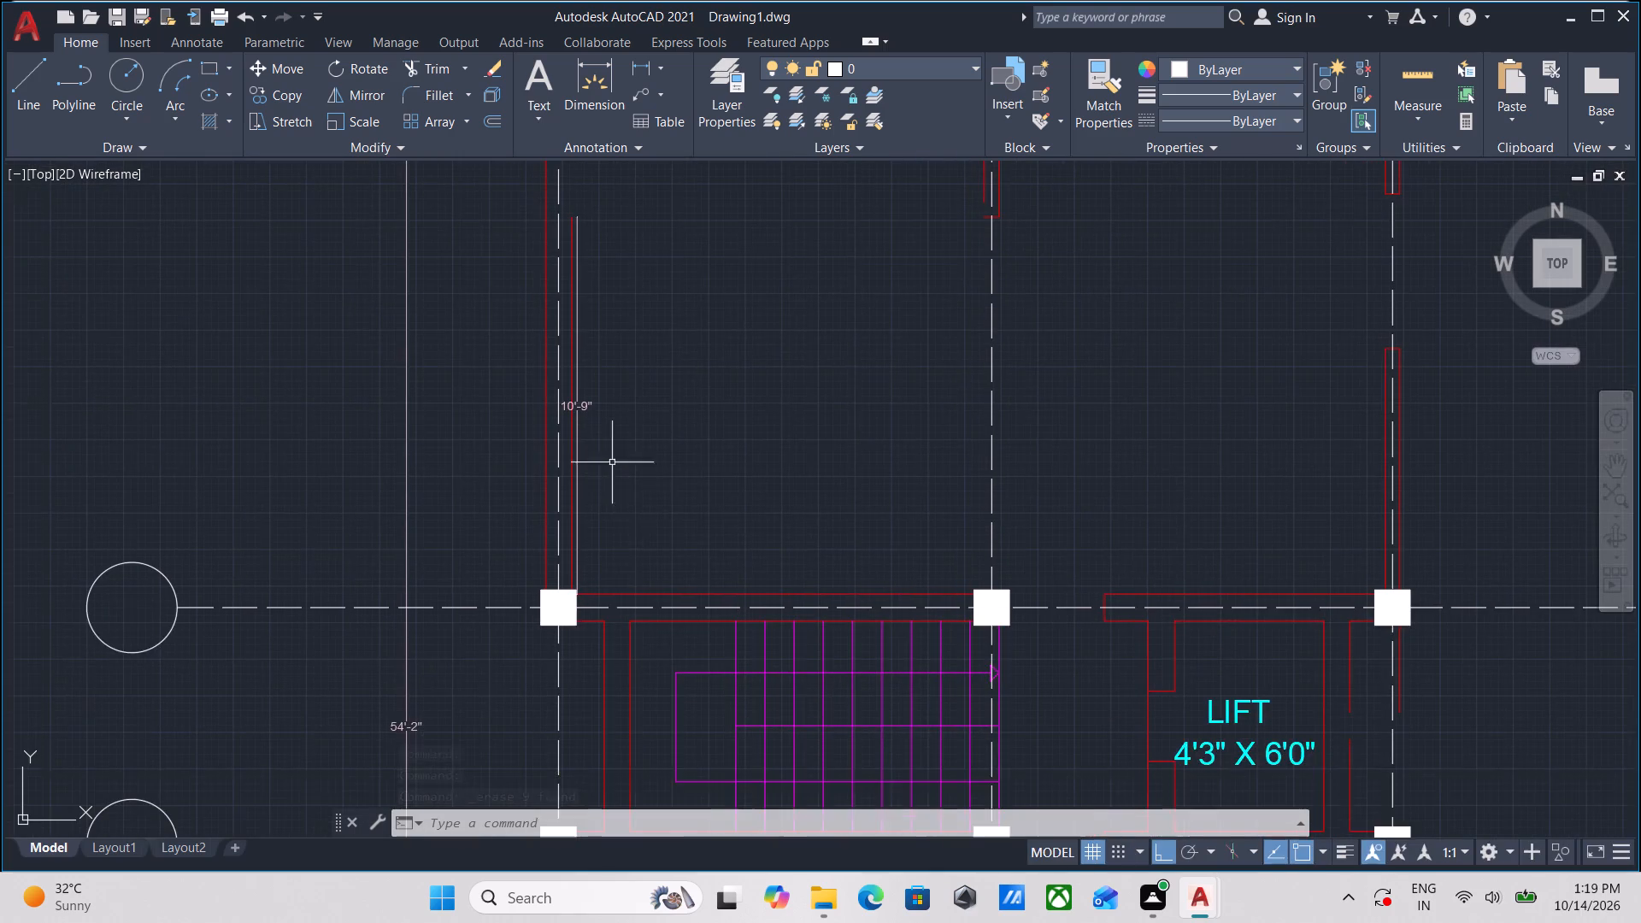
{"action": "scroll", "coordinate": [597, 650], "scroll_direction": "up", "scroll_amount": 2}
{"action": "scroll", "coordinate": [583, 628], "scroll_direction": "down", "scroll_amount": 1}
{"action": "scroll", "coordinate": [501, 454], "scroll_direction": "up", "scroll_amount": 1}
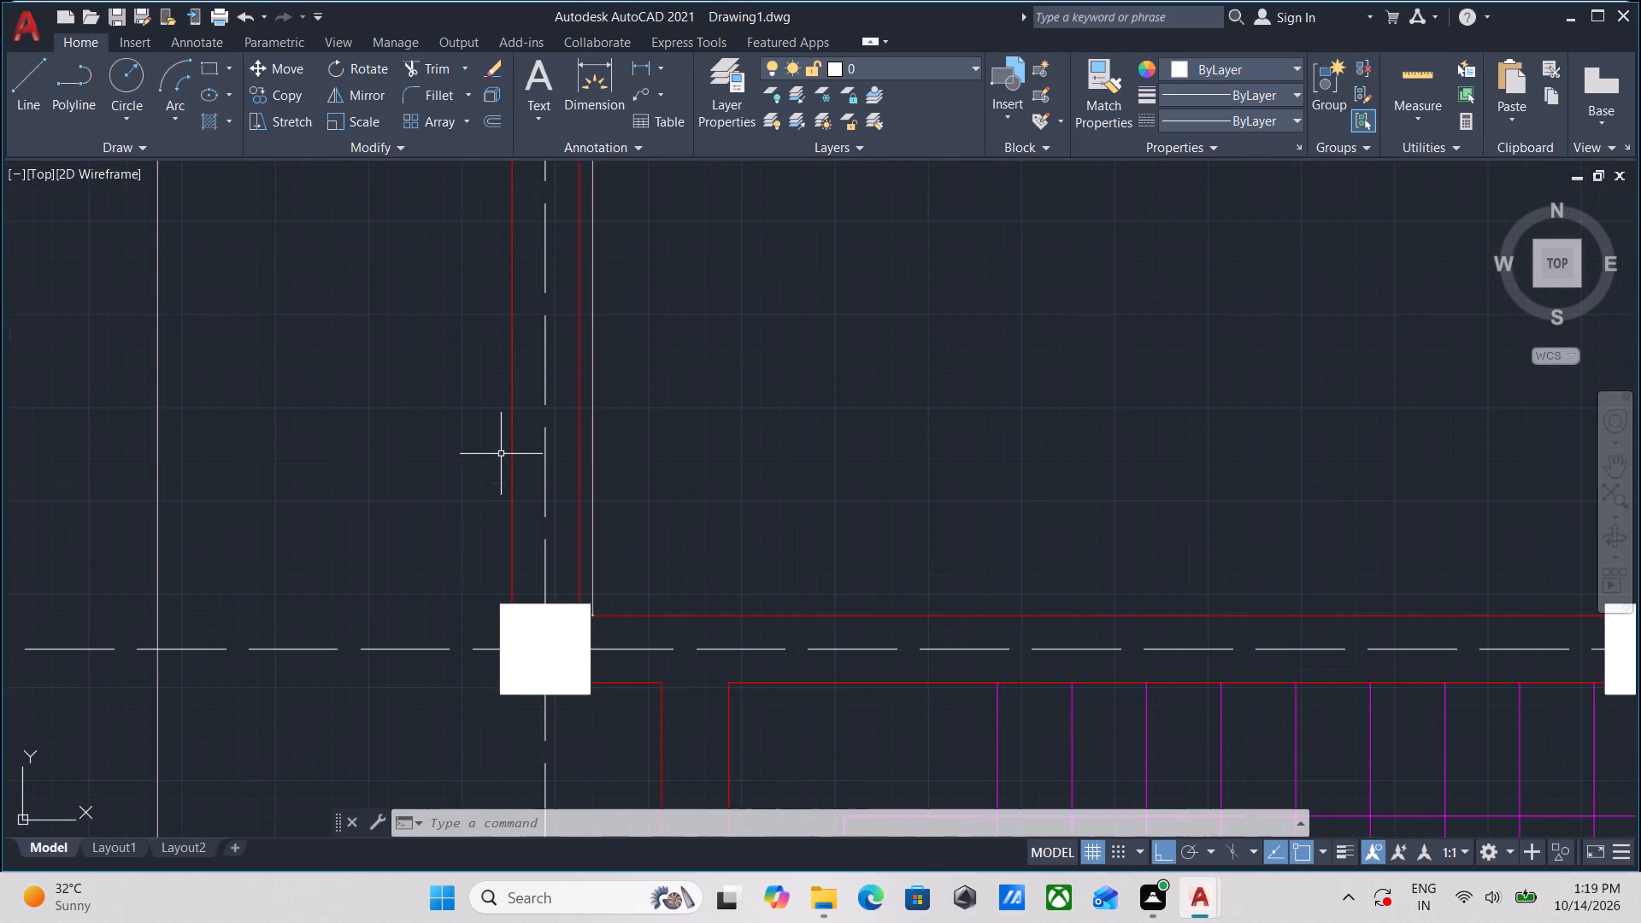
{"action": "left_click", "coordinate": [526, 461]}
{"action": "left_click", "coordinate": [396, 432]}
{"action": "right_click", "coordinate": [396, 432]}
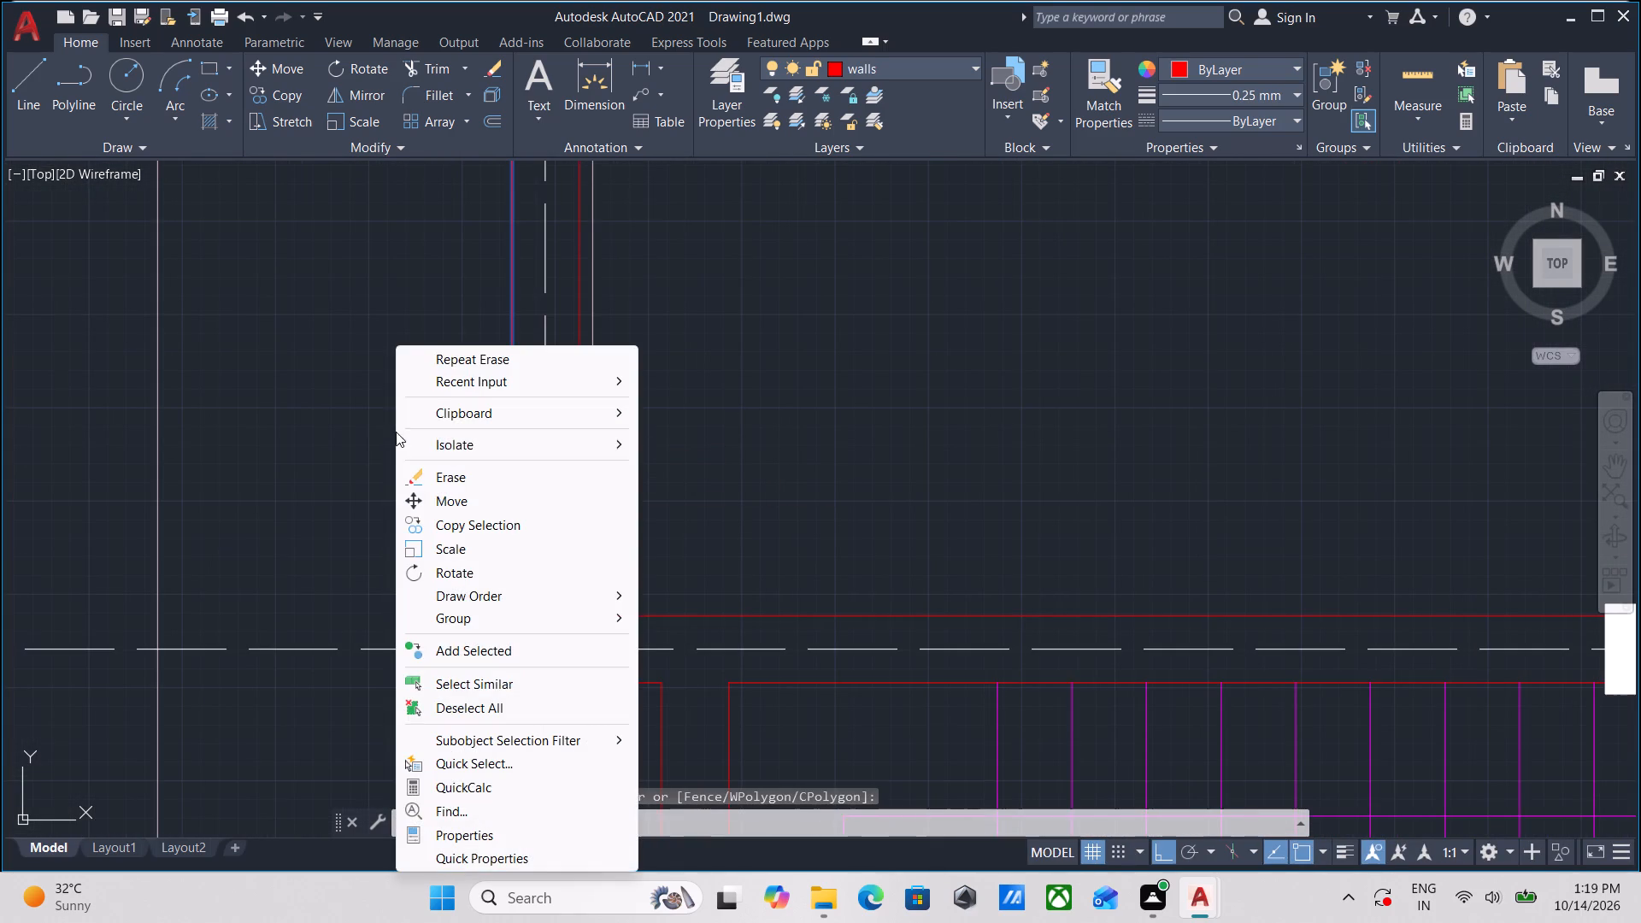
{"action": "left_click", "coordinate": [428, 482]}
Erase the 10'-9" dimension and the inner west wall line beside it, north of the staircase.
{"action": "scroll", "coordinate": [428, 482], "scroll_direction": "down", "scroll_amount": 2}
{"action": "middle_click_drag", "start_coordinate": [443, 473], "coordinate": [441, 757]}
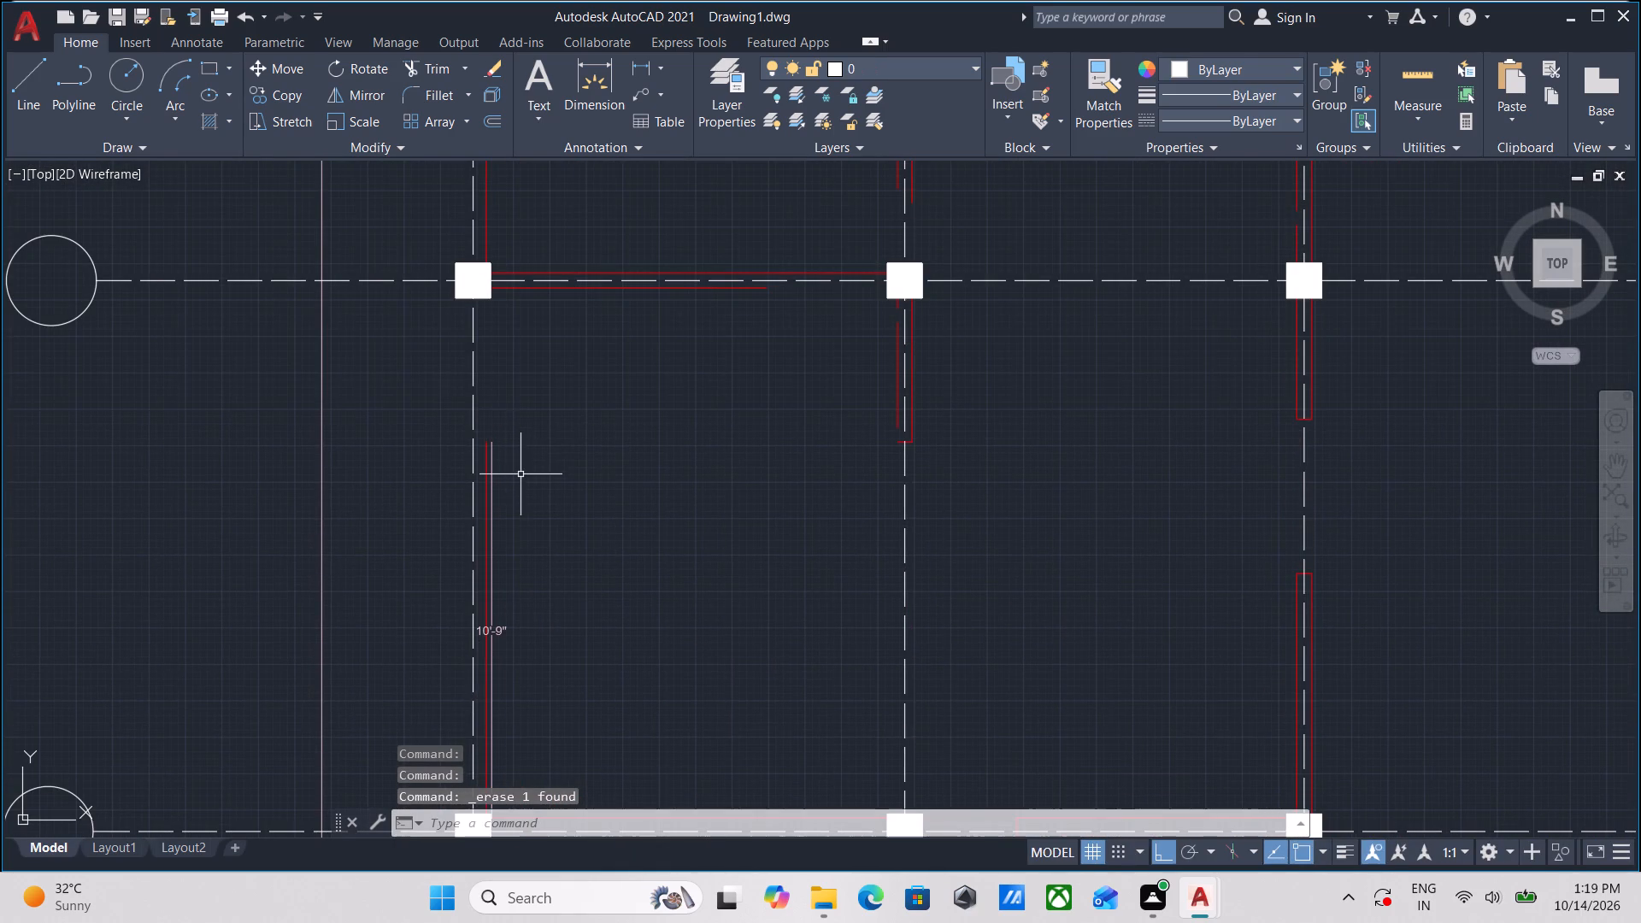
{"action": "scroll", "coordinate": [488, 453], "scroll_direction": "up", "scroll_amount": 2}
{"action": "left_click", "coordinate": [515, 399]}
{"action": "left_click", "coordinate": [471, 482]}
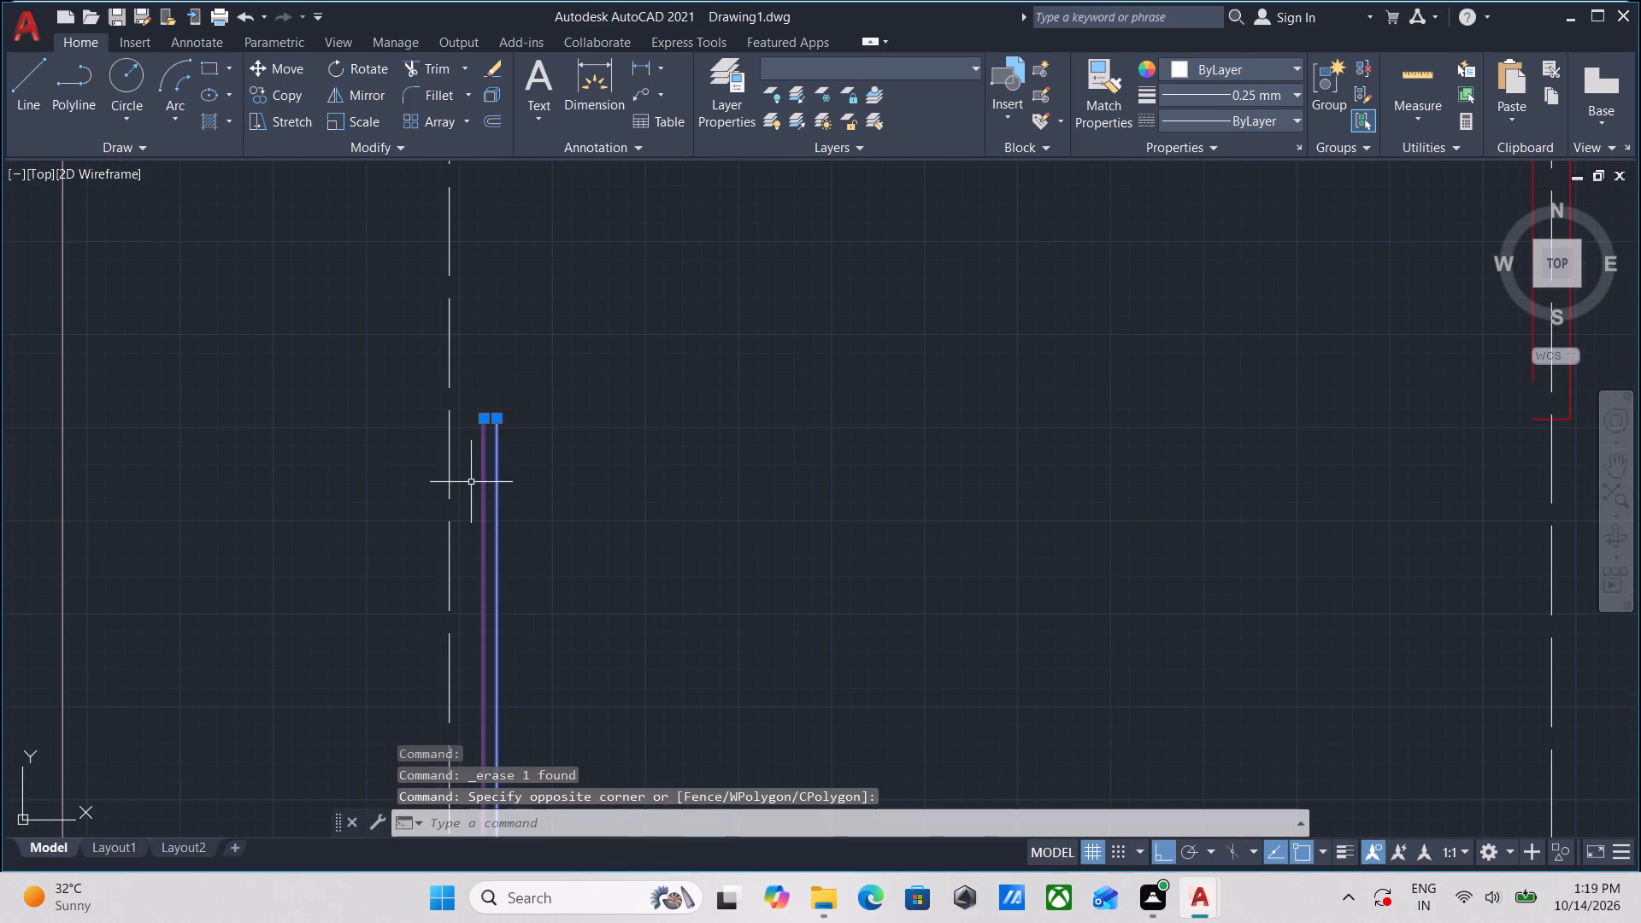
{"action": "right_click", "coordinate": [471, 482]}
{"action": "left_click", "coordinate": [509, 503]}
Erase the south line of the wall between grid lines 1 and 2 on the second column row from the north.
{"action": "scroll", "coordinate": [509, 503], "scroll_direction": "down", "scroll_amount": 2}
{"action": "middle_click_drag", "start_coordinate": [509, 503], "coordinate": [453, 576]}
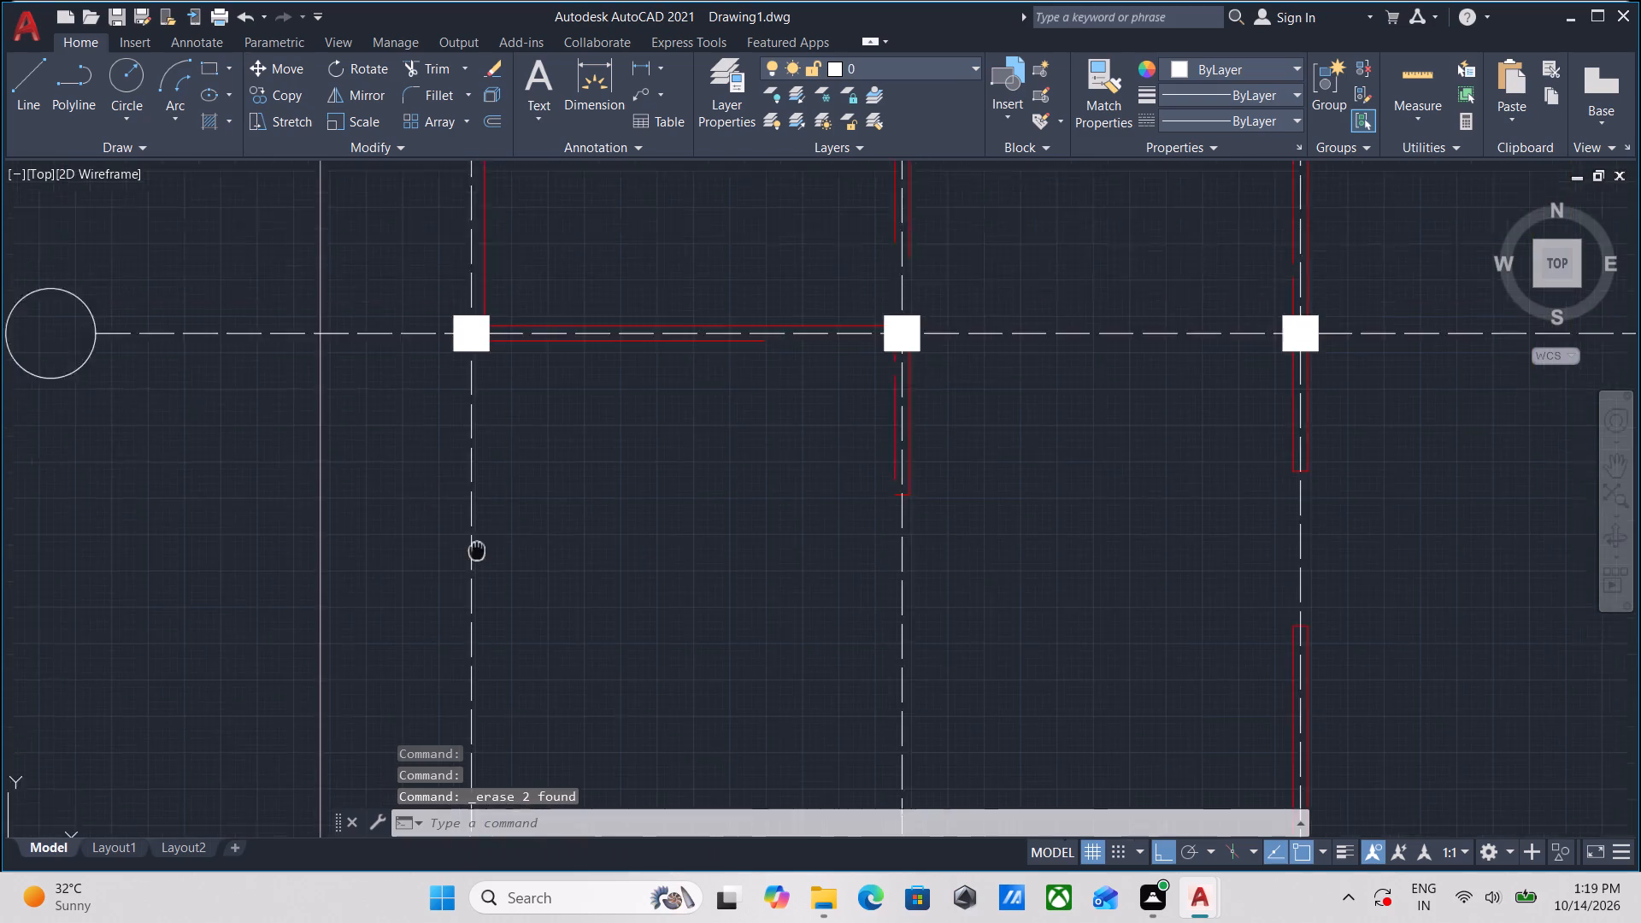
{"action": "middle_click_drag", "start_coordinate": [453, 576], "coordinate": [362, 666]}
{"action": "scroll", "coordinate": [419, 509], "scroll_direction": "up", "scroll_amount": 2}
{"action": "left_click", "coordinate": [494, 503]}
{"action": "left_click", "coordinate": [446, 424]}
{"action": "scroll", "coordinate": [493, 494], "scroll_direction": "down", "scroll_amount": 2}
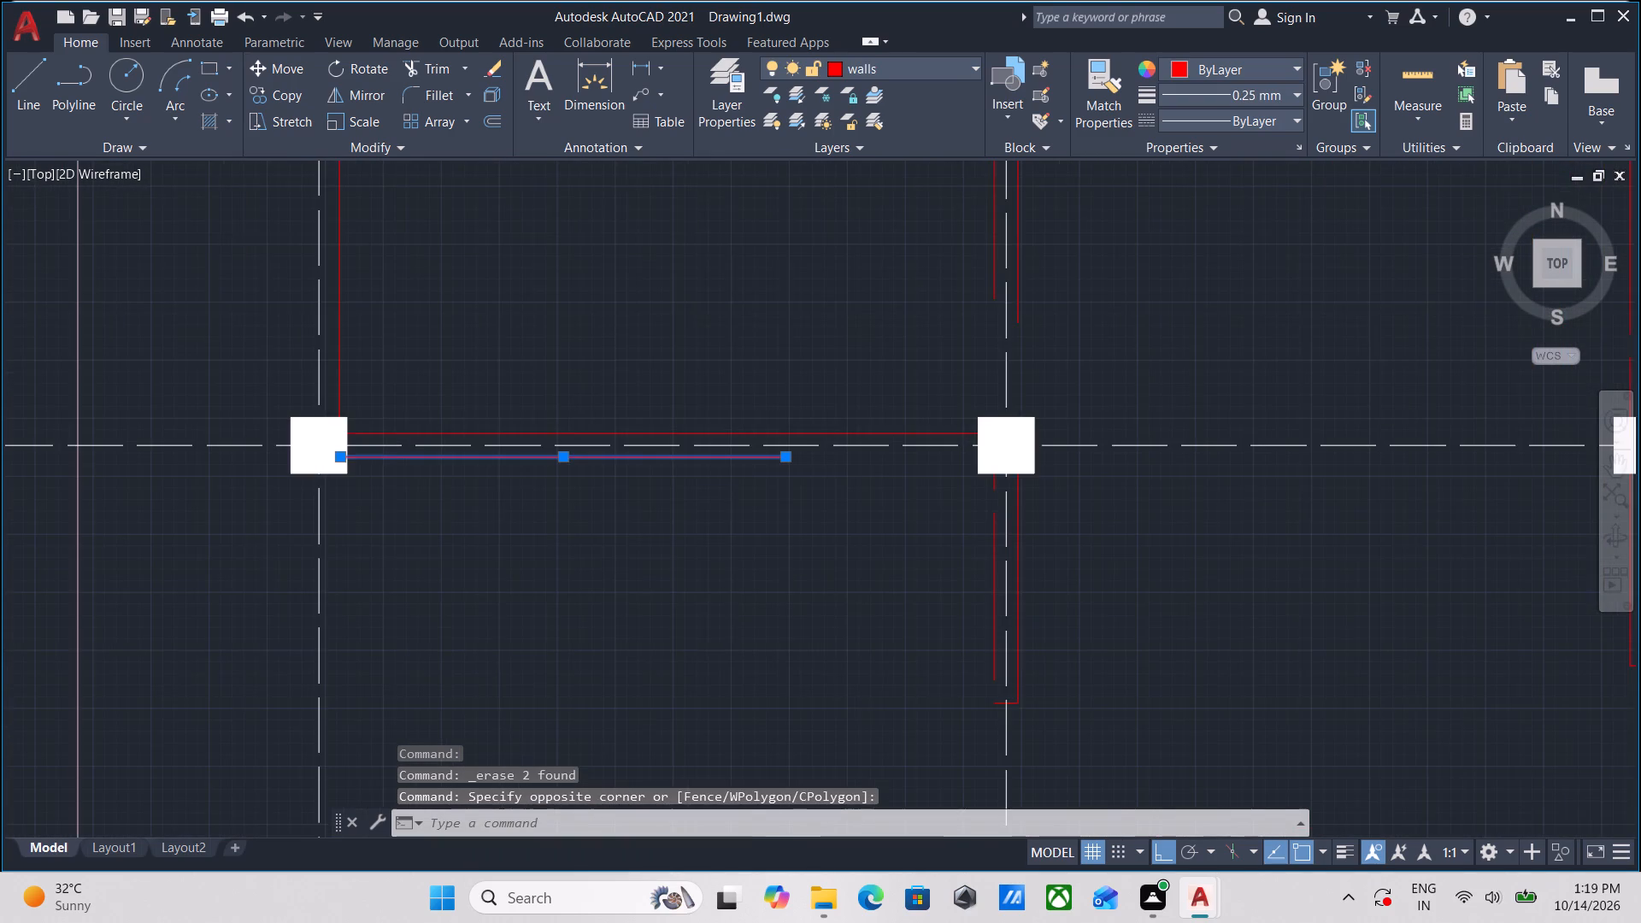
{"action": "right_click", "coordinate": [493, 494]}
{"action": "left_click", "coordinate": [561, 476]}
Erase that wall's three north line pieces and the inner west wall line of the northwest room.
{"action": "scroll", "coordinate": [392, 431], "scroll_direction": "up", "scroll_amount": 3}
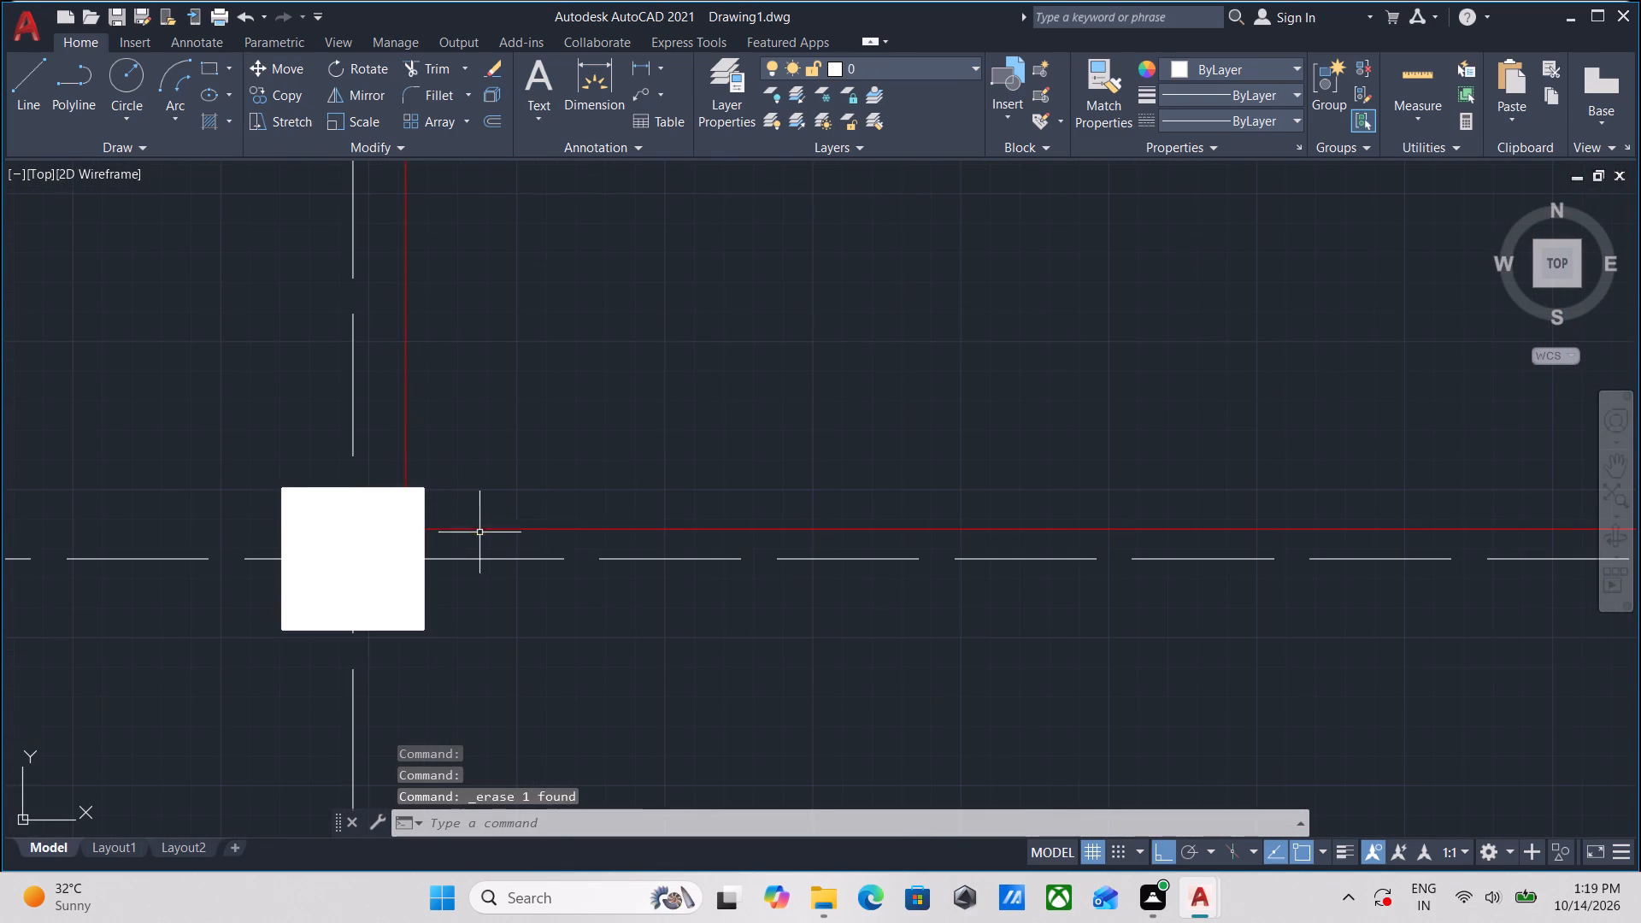
{"action": "left_click", "coordinate": [484, 538]}
{"action": "left_click", "coordinate": [470, 389]}
{"action": "left_click", "coordinate": [466, 375]}
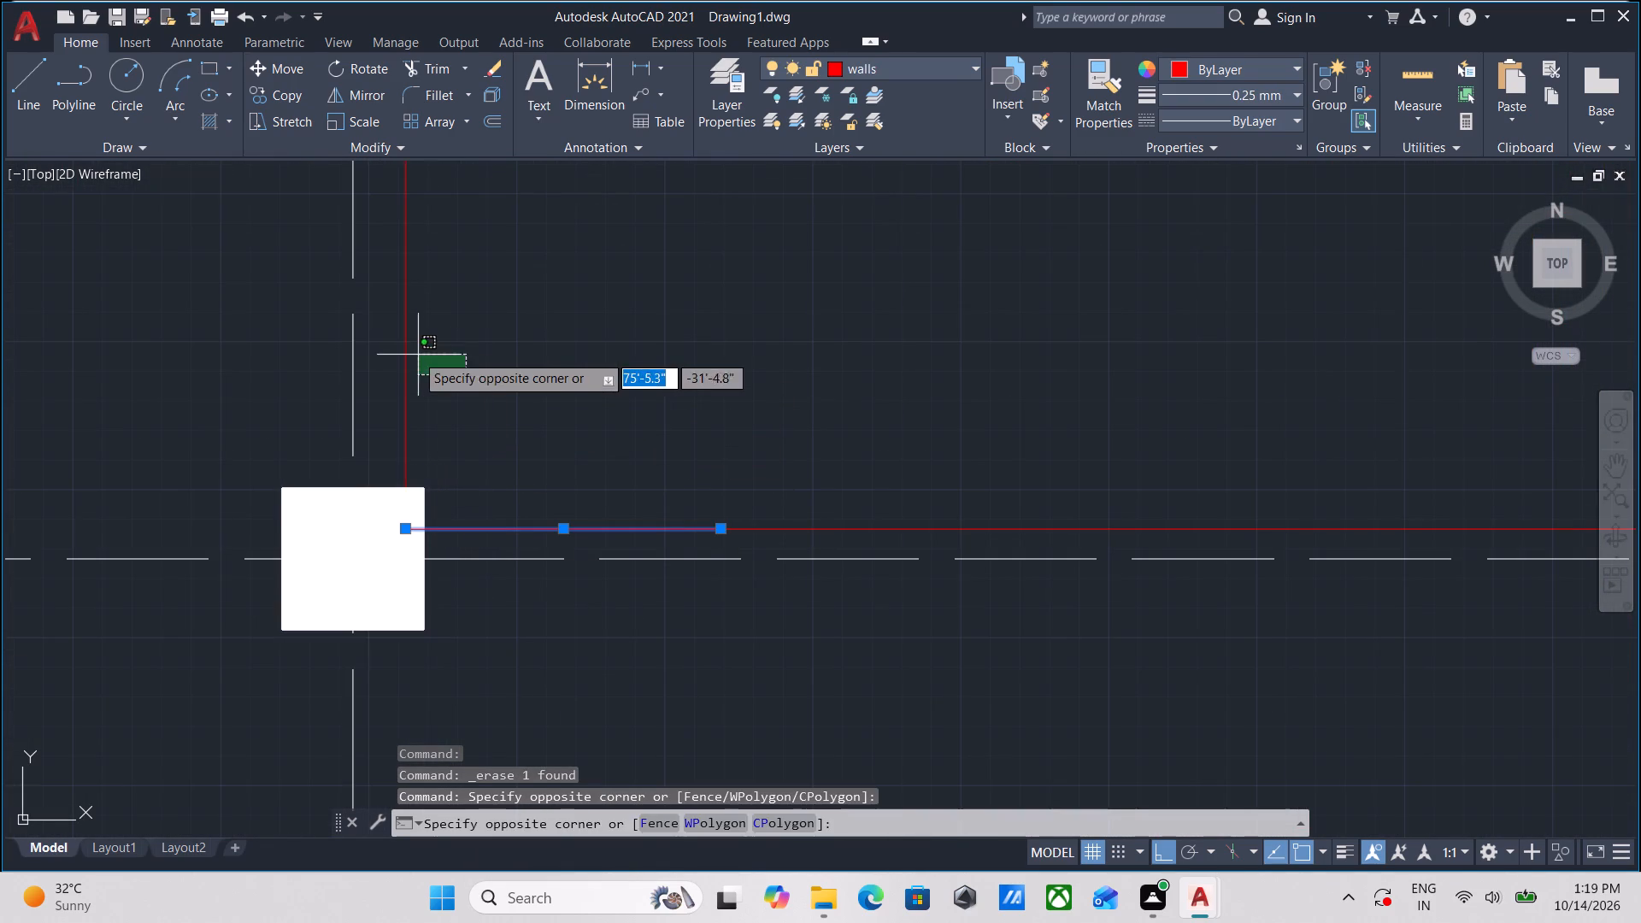
{"action": "left_click", "coordinate": [394, 332]}
{"action": "left_click", "coordinate": [855, 538]}
{"action": "left_click", "coordinate": [827, 495]}
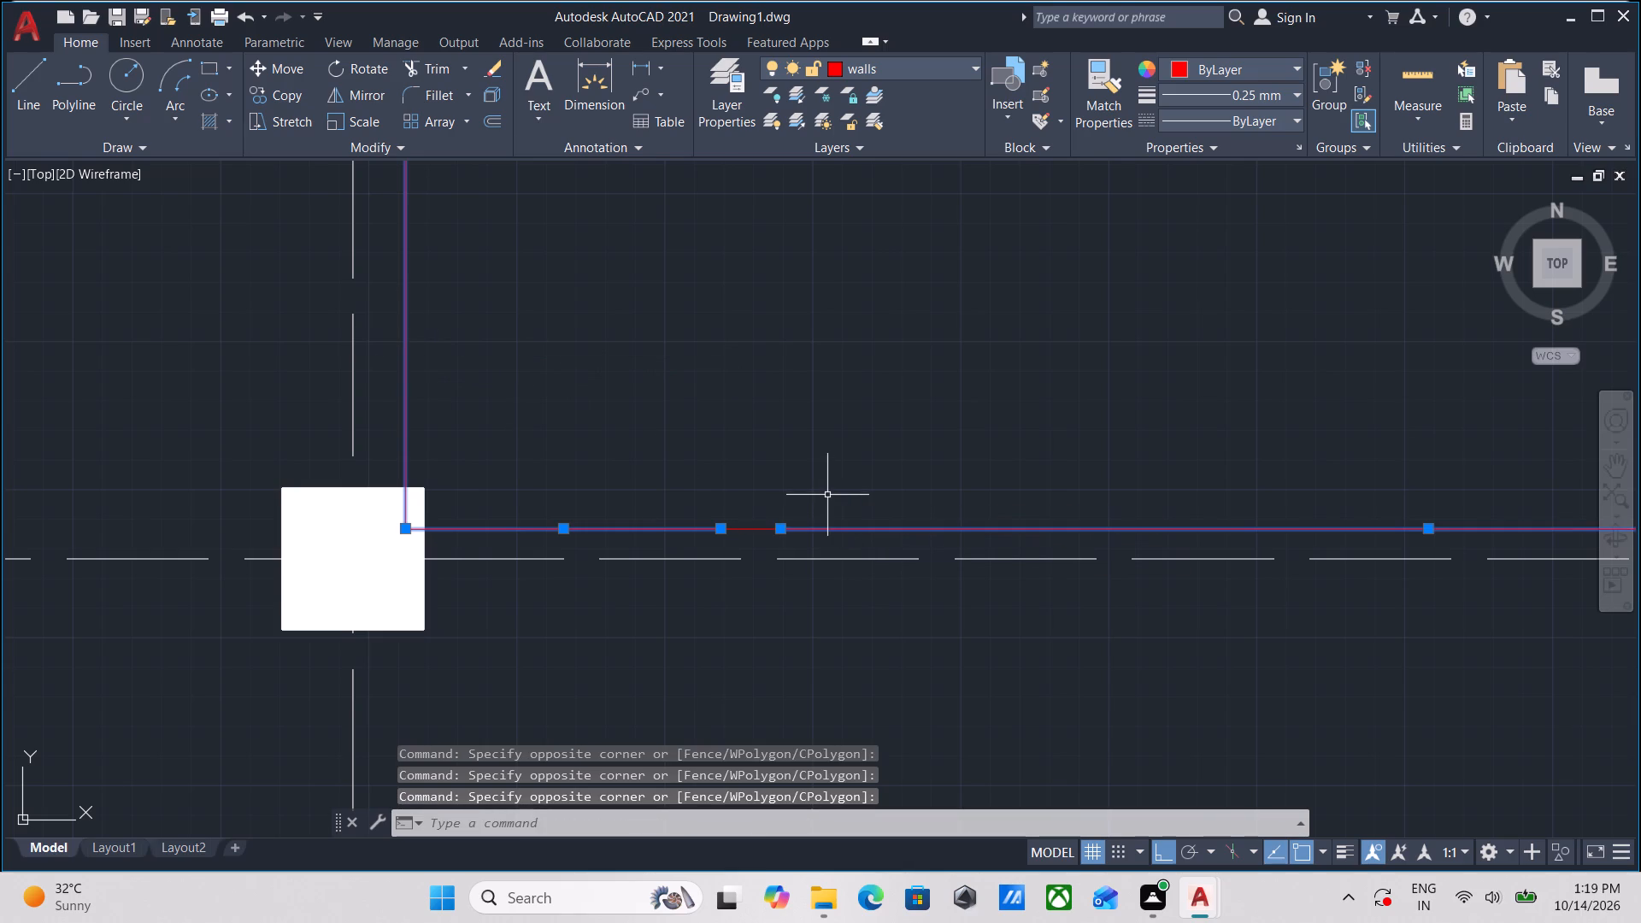
{"action": "scroll", "coordinate": [832, 462], "scroll_direction": "down", "scroll_amount": 1}
{"action": "middle_click_drag", "start_coordinate": [832, 462], "coordinate": [689, 567]}
{"action": "scroll", "coordinate": [633, 651], "scroll_direction": "up", "scroll_amount": 2}
{"action": "left_click", "coordinate": [676, 575]}
{"action": "left_click", "coordinate": [628, 500]}
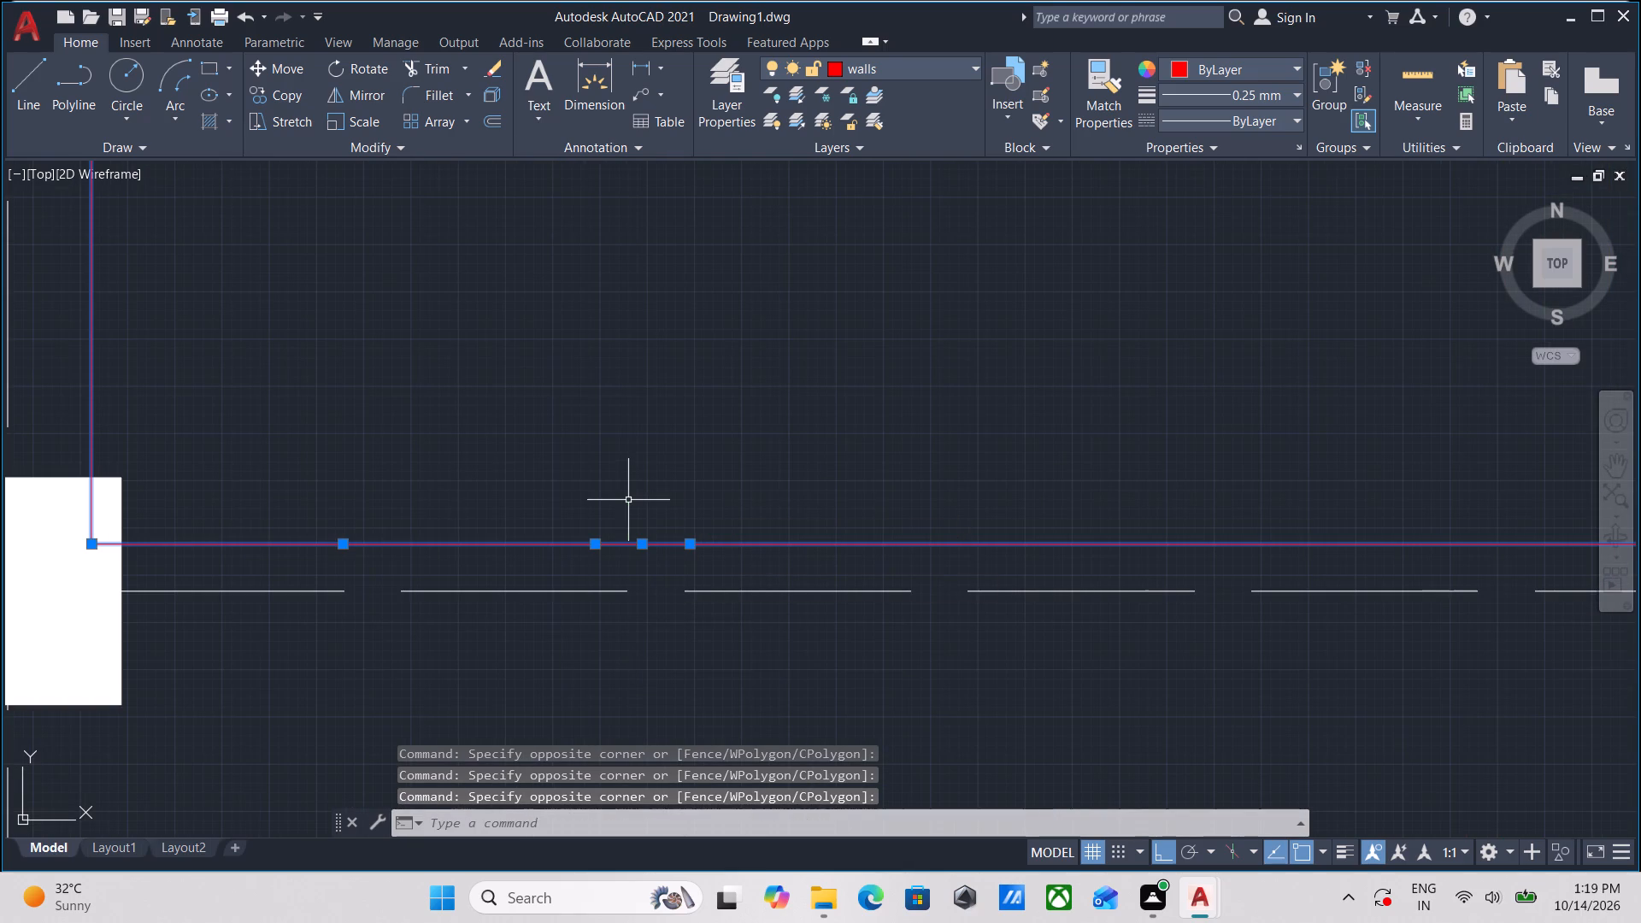
{"action": "right_click", "coordinate": [628, 500]}
{"action": "left_click", "coordinate": [691, 143]}
Erase the end line closing the wall stub on grid line 2 south of the second column row from the north.
{"action": "scroll", "coordinate": [773, 256], "scroll_direction": "down", "scroll_amount": 5}
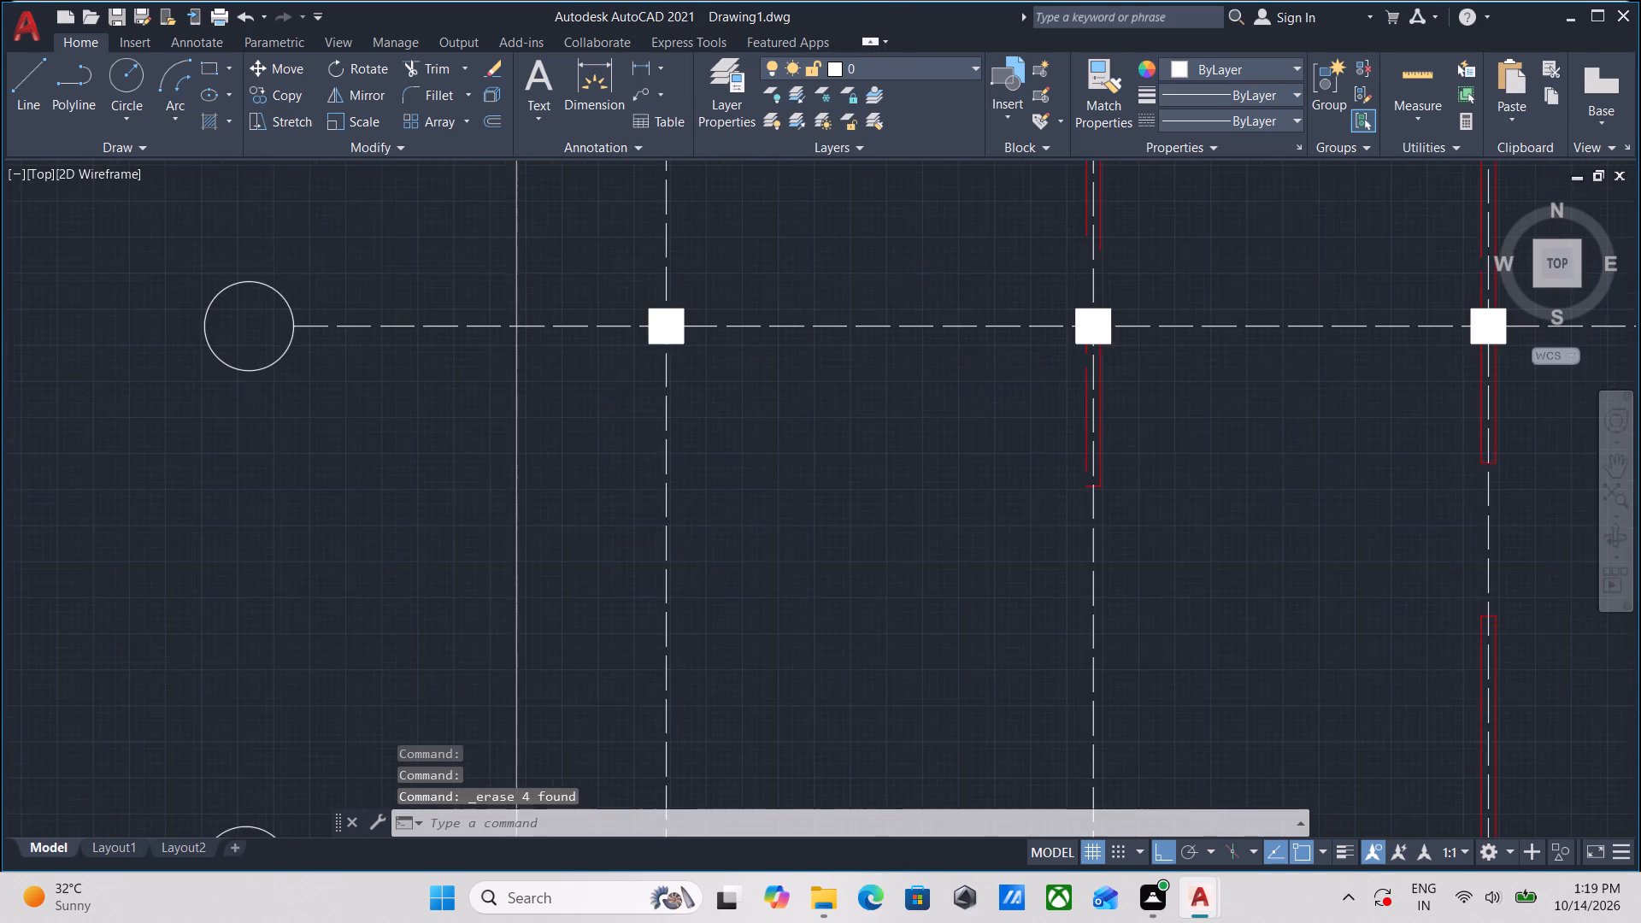
{"action": "middle_click_drag", "start_coordinate": [794, 285], "coordinate": [356, 444]}
{"action": "scroll", "coordinate": [556, 601], "scroll_direction": "up", "scroll_amount": 6}
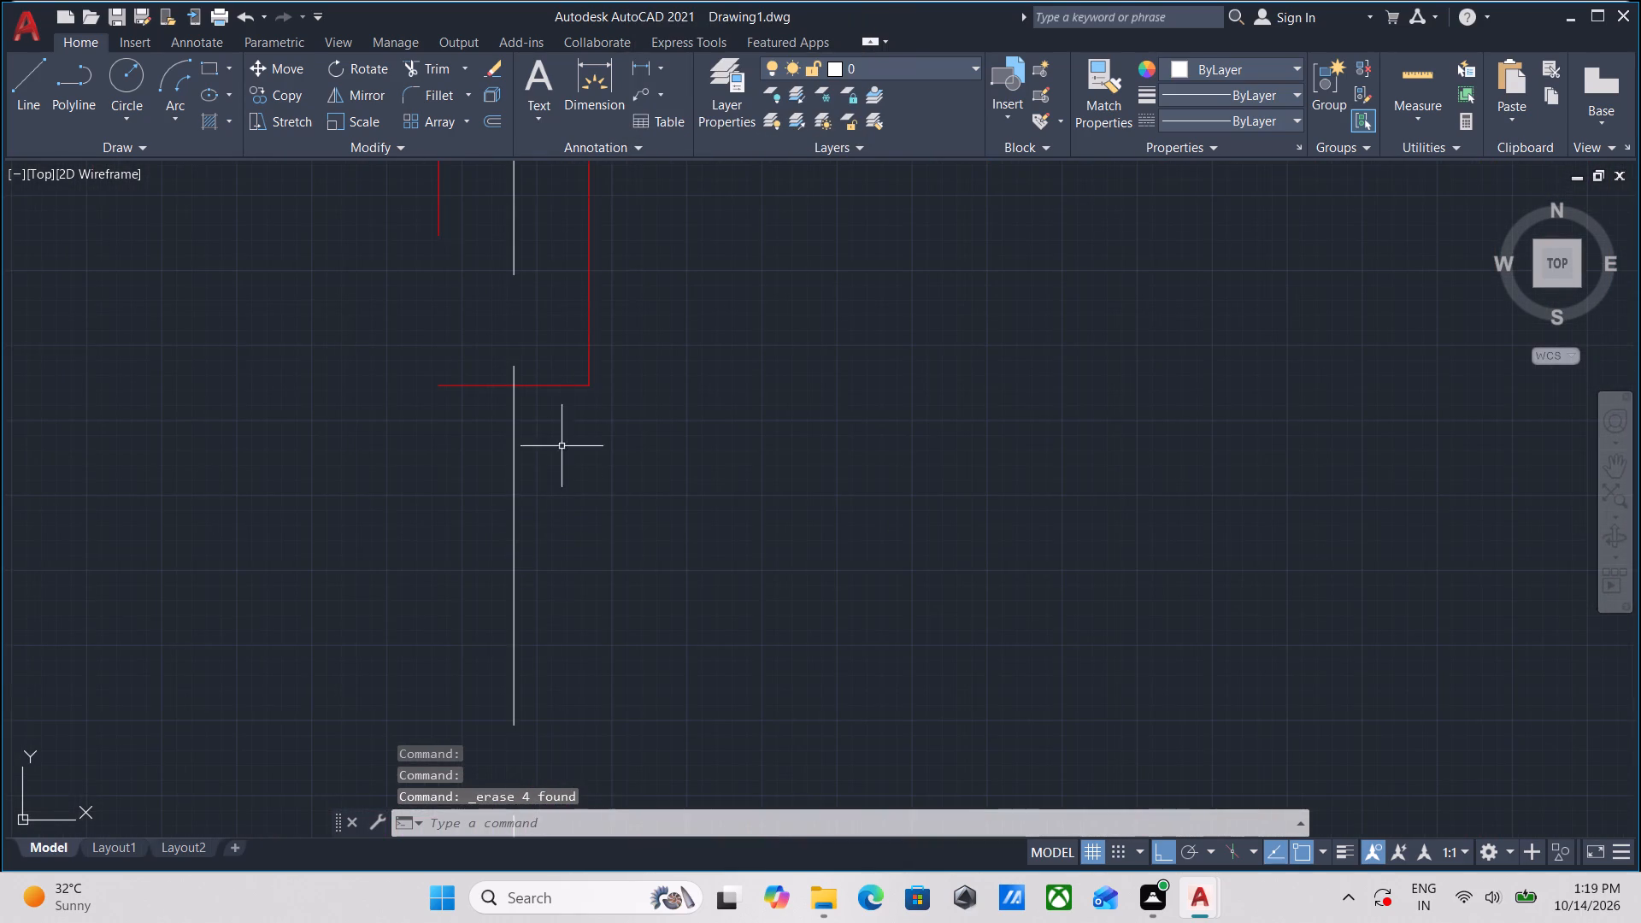
{"action": "scroll", "coordinate": [566, 414], "scroll_direction": "up", "scroll_amount": 1}
{"action": "left_click_drag", "start_coordinate": [585, 463], "coordinate": [576, 447]}
{"action": "left_click", "coordinate": [513, 279]}
{"action": "right_click", "coordinate": [513, 279]}
{"action": "left_click", "coordinate": [563, 407]}
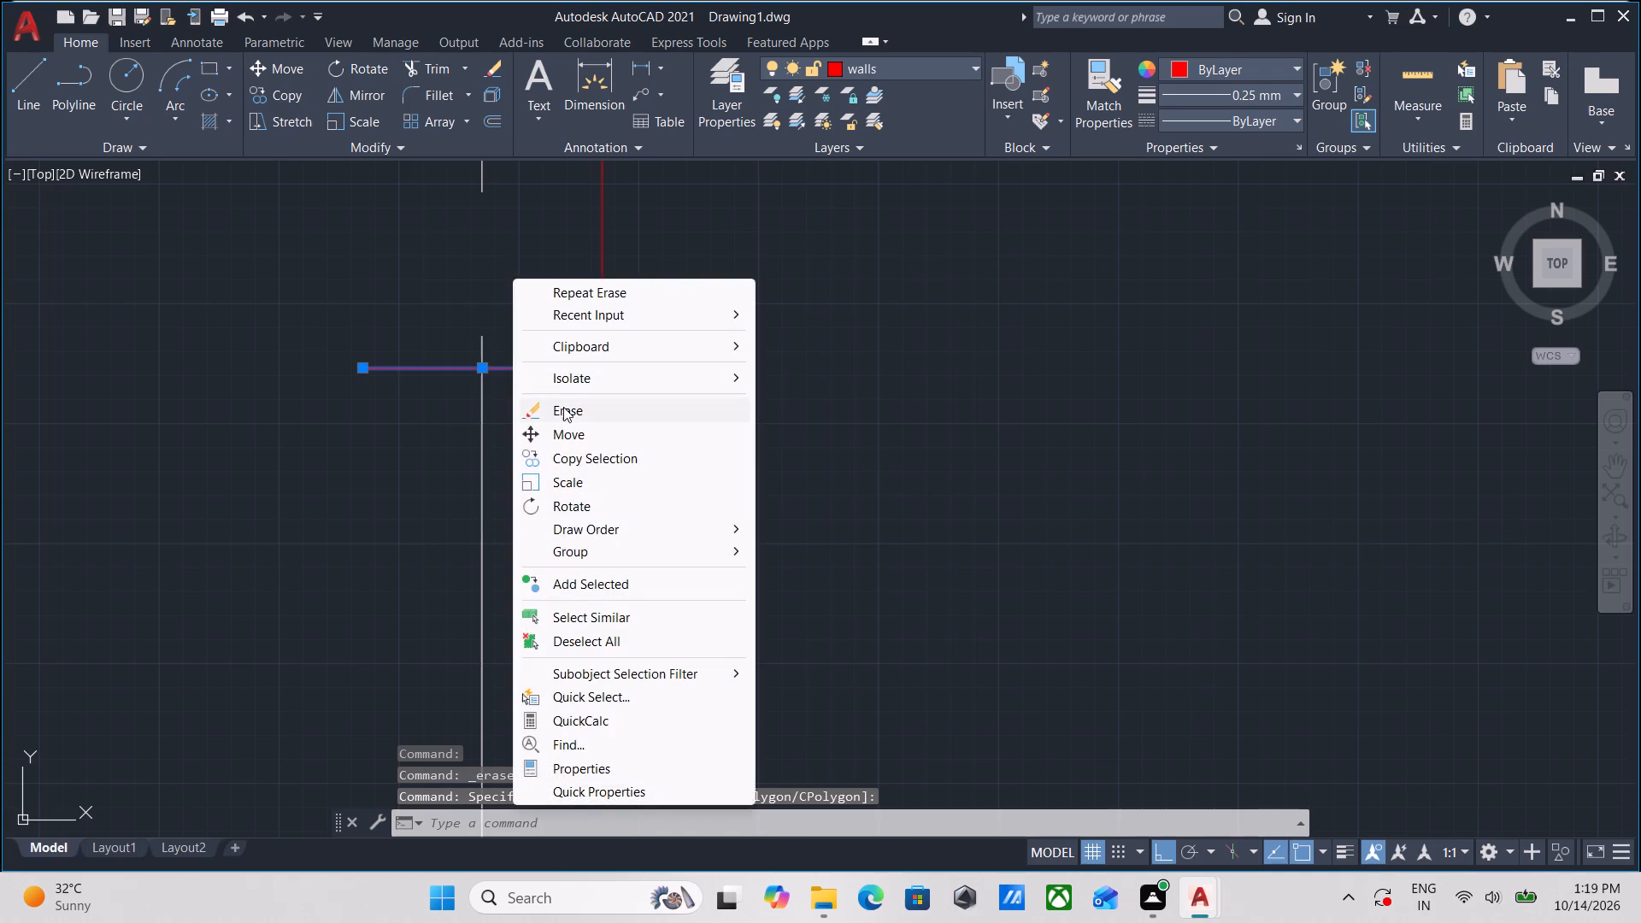
Erase the east and west side lines of that wall stub on grid line 2.
{"action": "left_click_drag", "start_coordinate": [669, 401], "coordinate": [627, 364]}
{"action": "left_click", "coordinate": [594, 295]}
{"action": "scroll", "coordinate": [594, 295], "scroll_direction": "down", "scroll_amount": 5}
{"action": "middle_click_drag", "start_coordinate": [621, 316], "coordinate": [607, 544]}
{"action": "scroll", "coordinate": [573, 559], "scroll_direction": "up", "scroll_amount": 2}
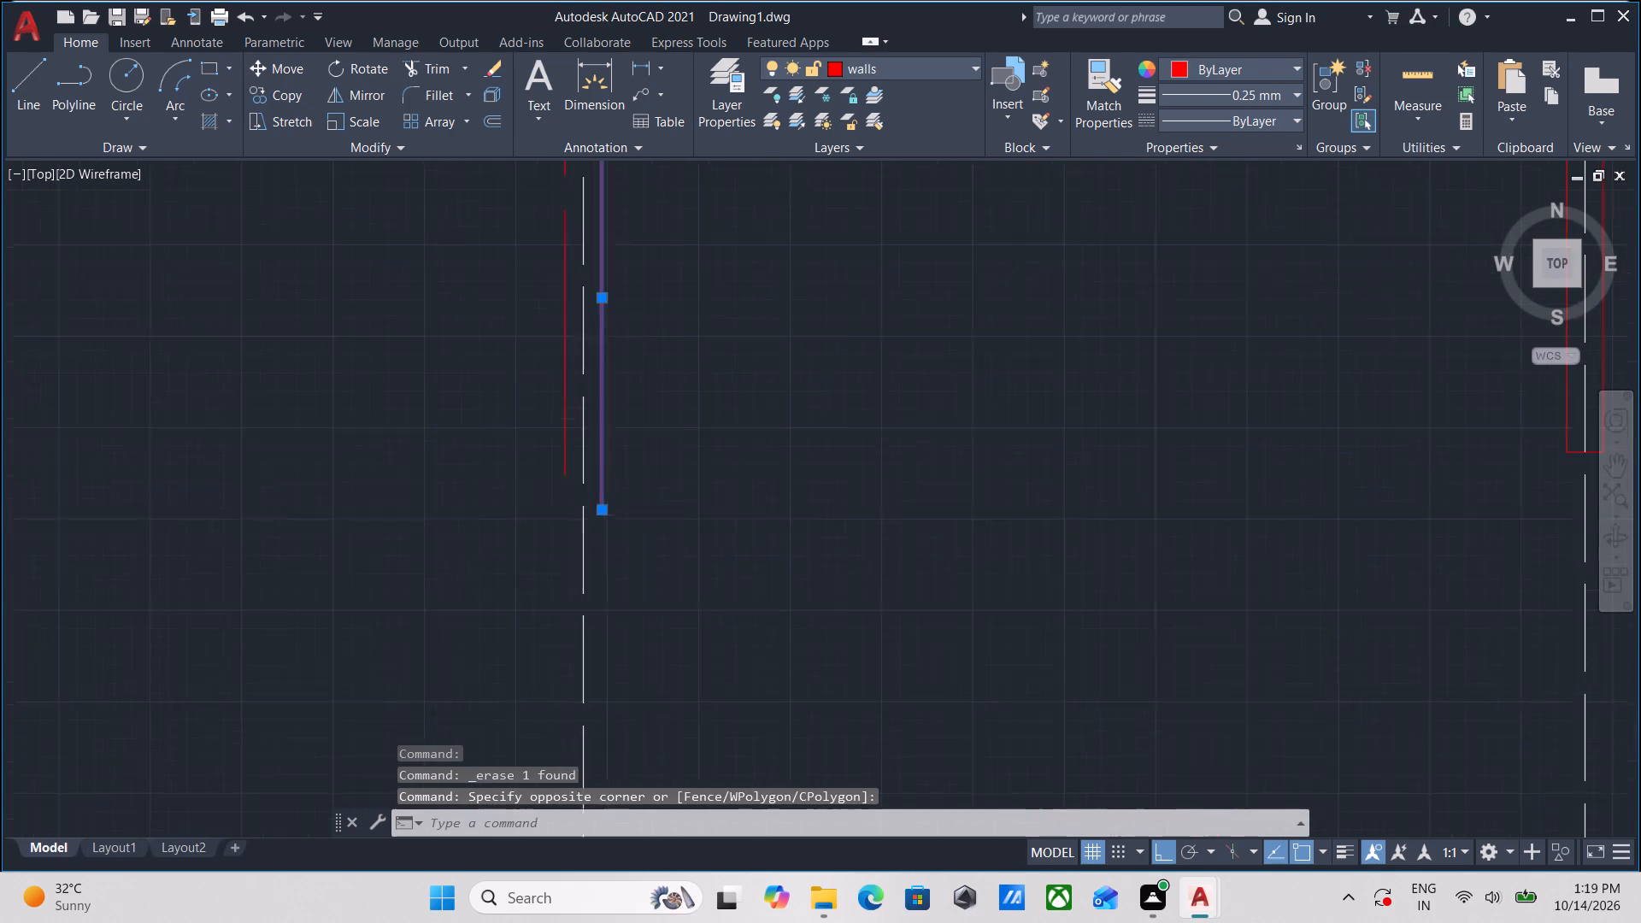
{"action": "scroll", "coordinate": [573, 559], "scroll_direction": "up", "scroll_amount": 1}
{"action": "left_click", "coordinate": [549, 448]}
{"action": "left_click", "coordinate": [511, 285]}
{"action": "left_click", "coordinate": [553, 394]}
{"action": "left_click", "coordinate": [522, 297]}
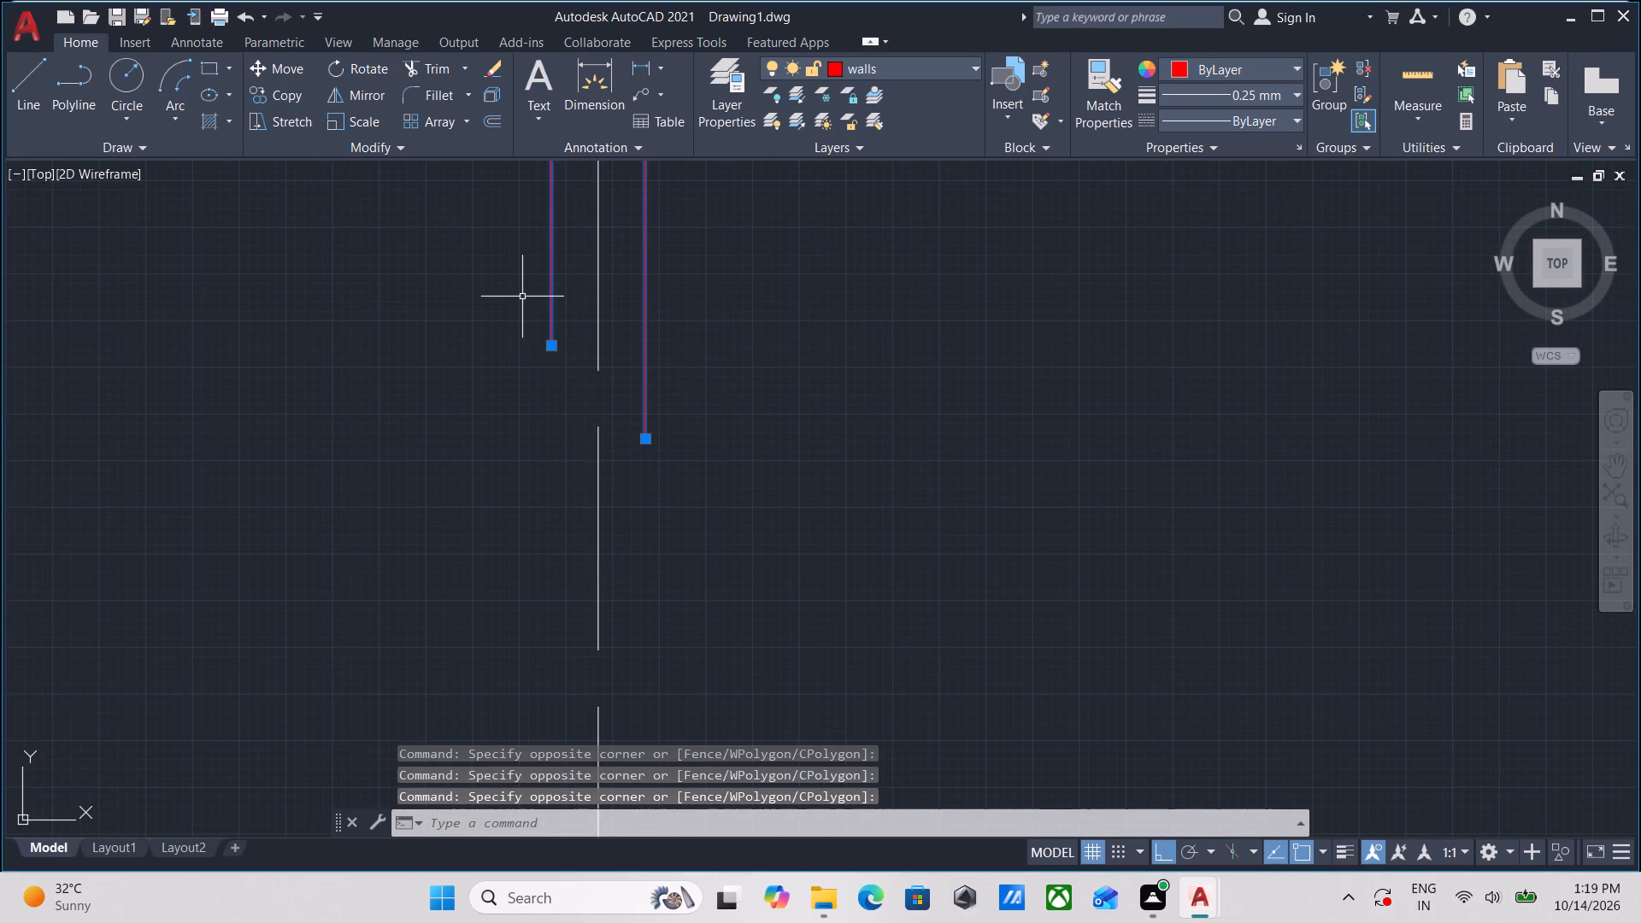
{"action": "right_click", "coordinate": [522, 297]}
{"action": "left_click", "coordinate": [603, 427]}
Erase both side lines of the wall stub on grid line 3 directly north of the lift.
{"action": "scroll", "coordinate": [626, 454], "scroll_direction": "down", "scroll_amount": 6}
{"action": "middle_click_drag", "start_coordinate": [702, 493], "coordinate": [482, 425]}
{"action": "scroll", "coordinate": [553, 498], "scroll_direction": "up", "scroll_amount": 1}
{"action": "middle_click_drag", "start_coordinate": [555, 486], "coordinate": [434, 518]}
{"action": "scroll", "coordinate": [538, 564], "scroll_direction": "up", "scroll_amount": 3}
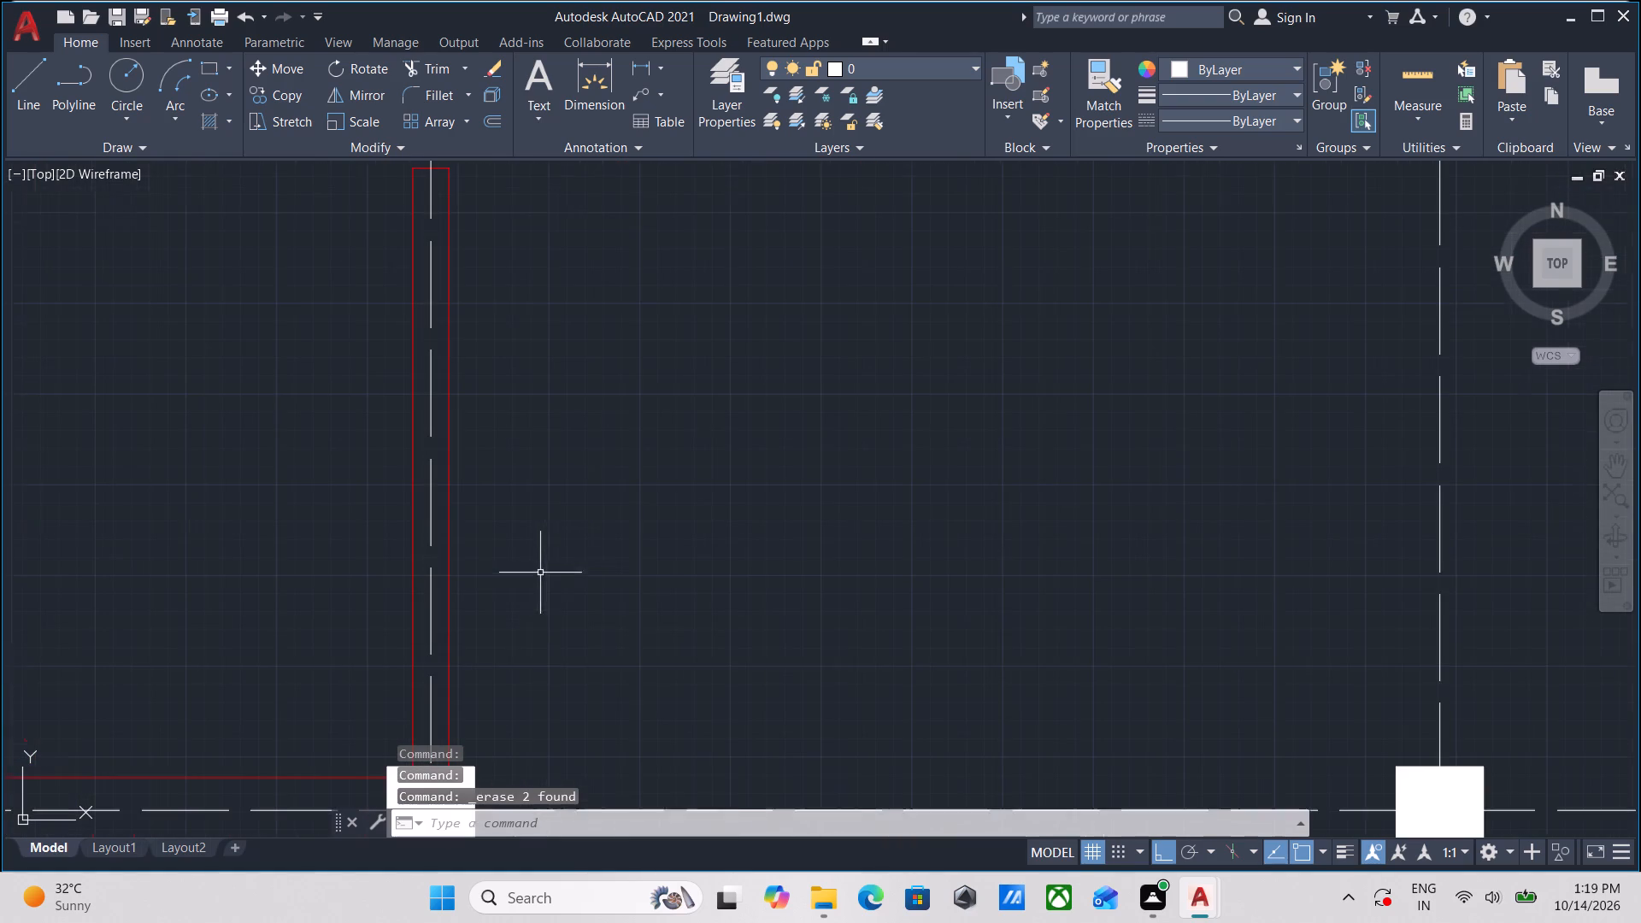
{"action": "left_click", "coordinate": [514, 627]}
{"action": "left_click", "coordinate": [445, 554]}
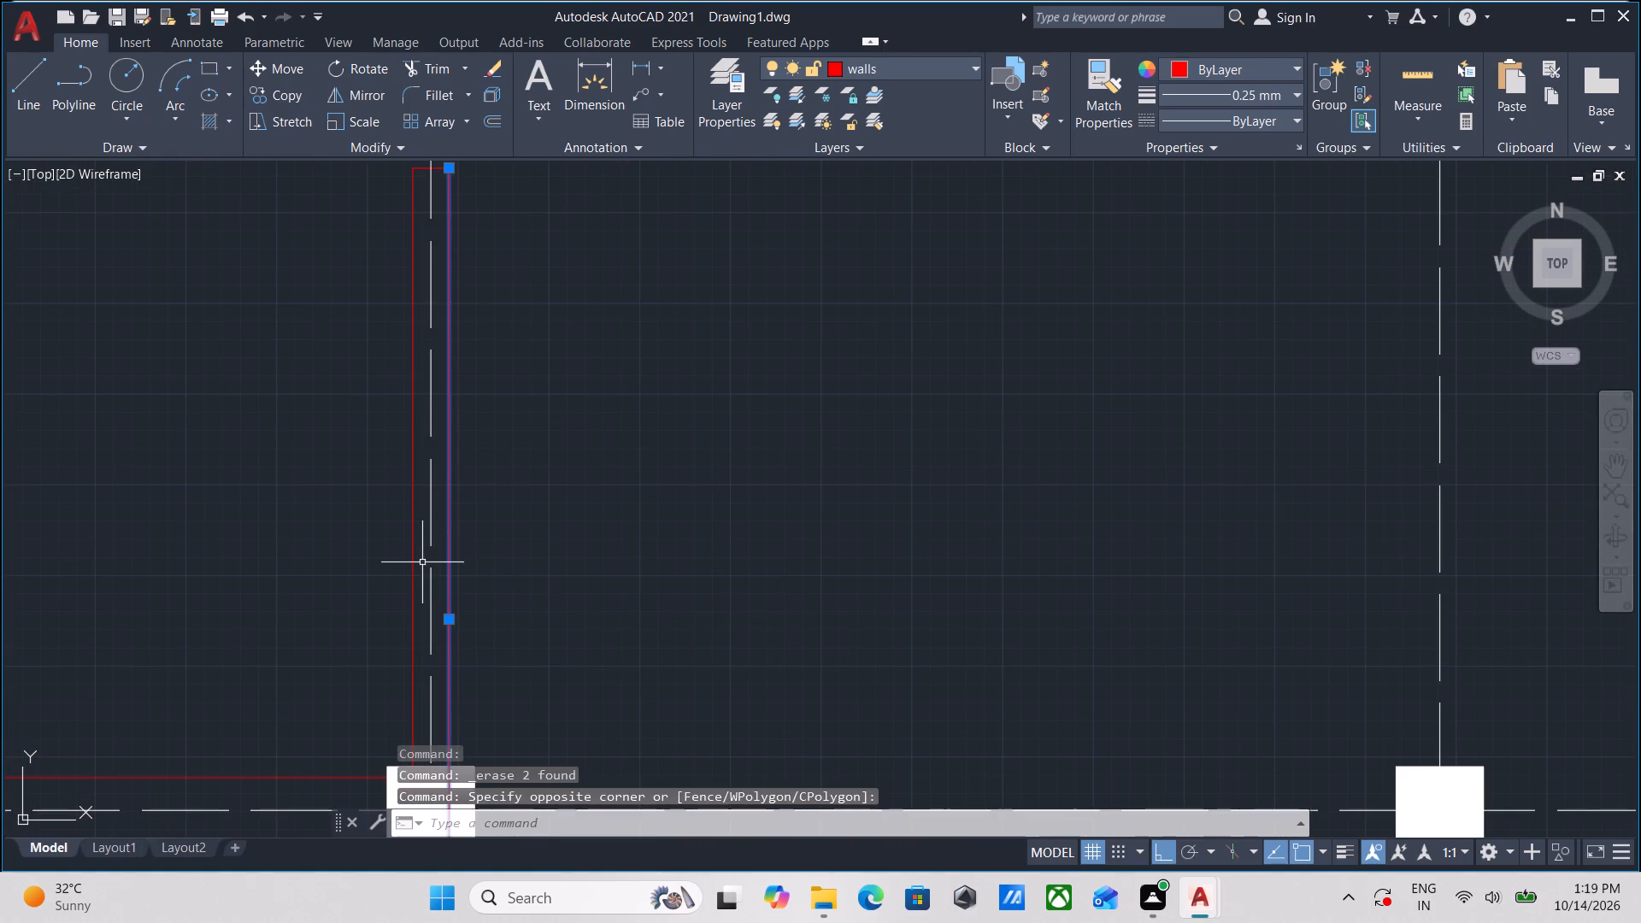
{"action": "scroll", "coordinate": [422, 562], "scroll_direction": "up", "scroll_amount": 2}
{"action": "left_click", "coordinate": [415, 570]}
{"action": "left_click", "coordinate": [354, 510]}
{"action": "right_click", "coordinate": [354, 510]}
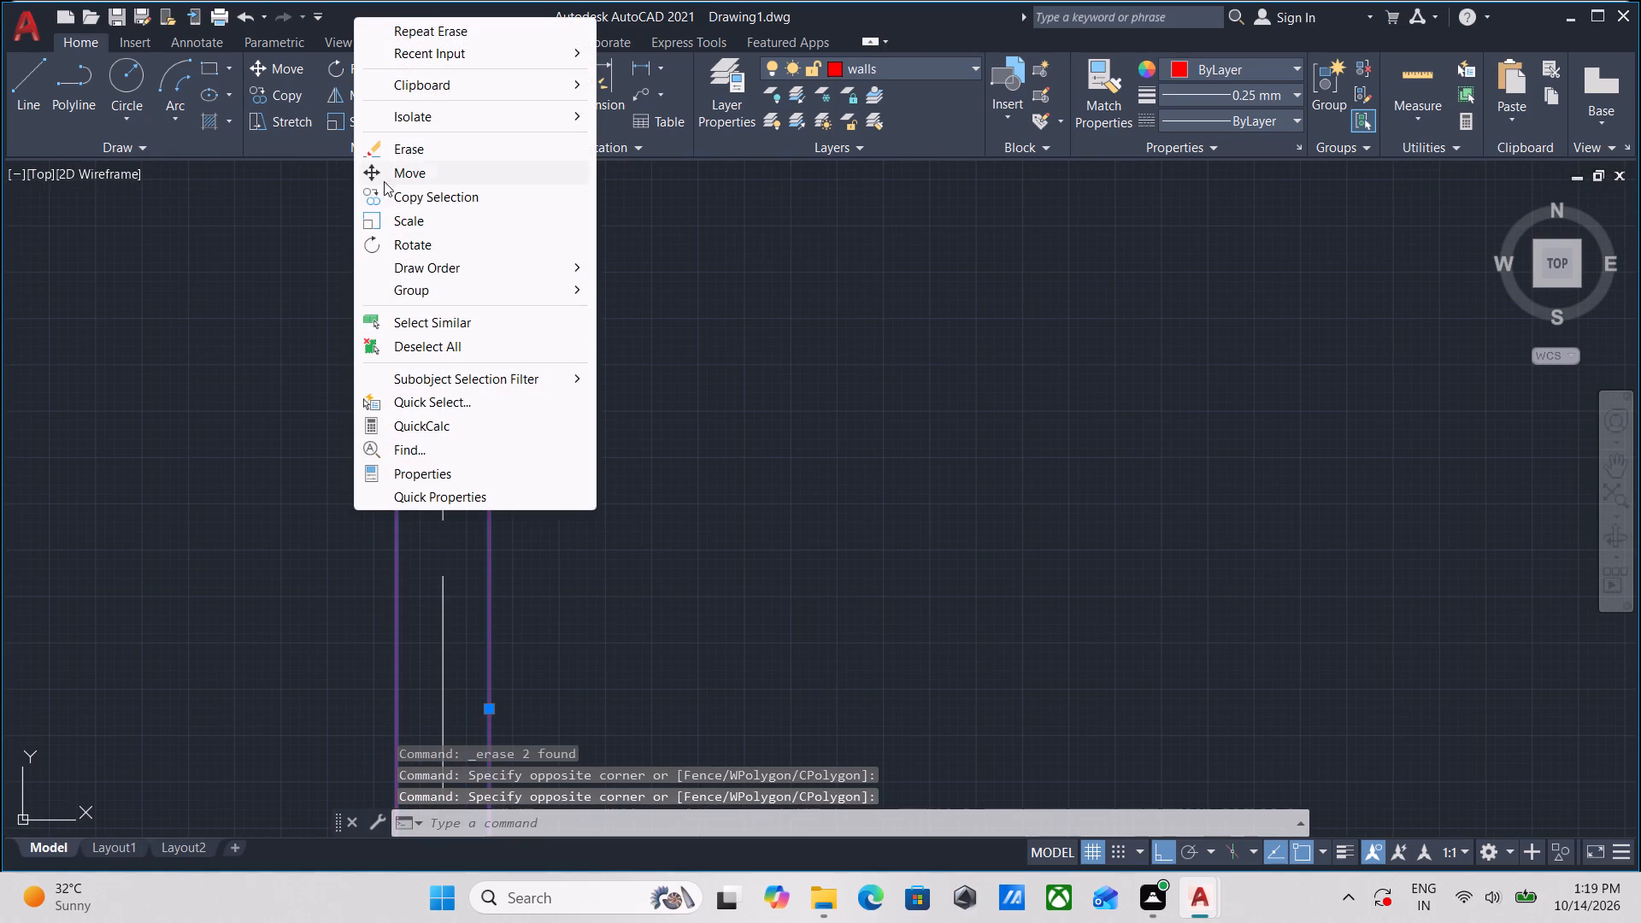
{"action": "left_click", "coordinate": [397, 144]}
Erase the end line of the former wall stub on grid line 3 north of the lift.
{"action": "scroll", "coordinate": [483, 371], "scroll_direction": "down", "scroll_amount": 3}
{"action": "middle_click_drag", "start_coordinate": [484, 396], "coordinate": [480, 650]}
{"action": "scroll", "coordinate": [455, 381], "scroll_direction": "up", "scroll_amount": 3}
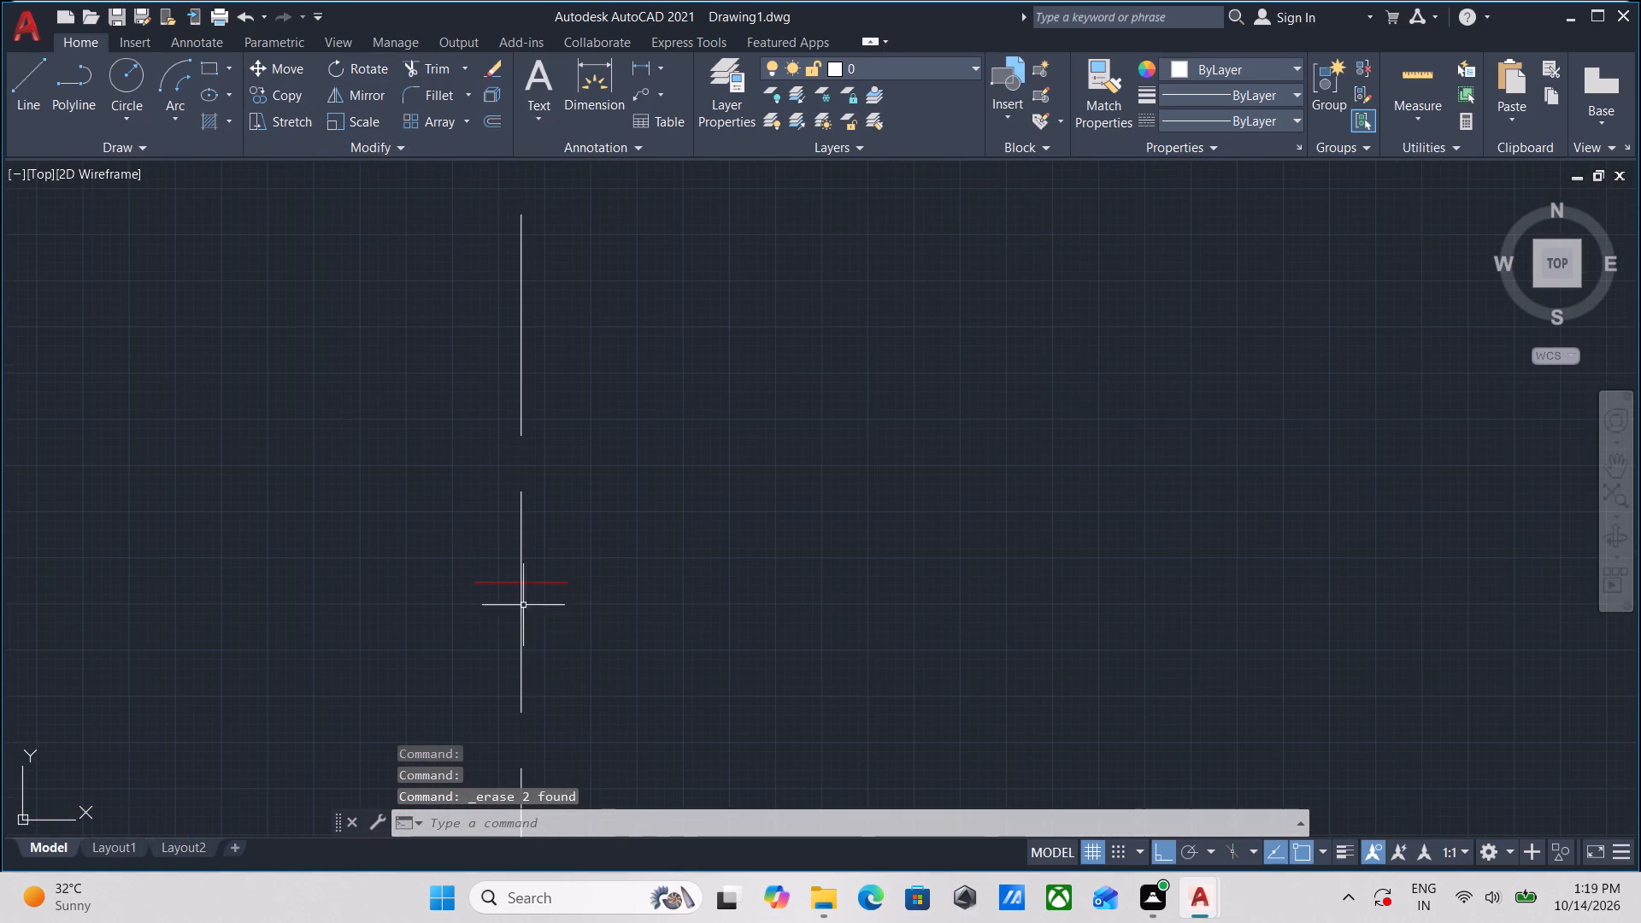
{"action": "left_click_drag", "start_coordinate": [548, 660], "coordinate": [552, 646]}
{"action": "left_click", "coordinate": [565, 523]}
{"action": "left_click_drag", "start_coordinate": [599, 614], "coordinate": [589, 604]}
{"action": "left_click", "coordinate": [556, 531]}
{"action": "right_click", "coordinate": [556, 531]}
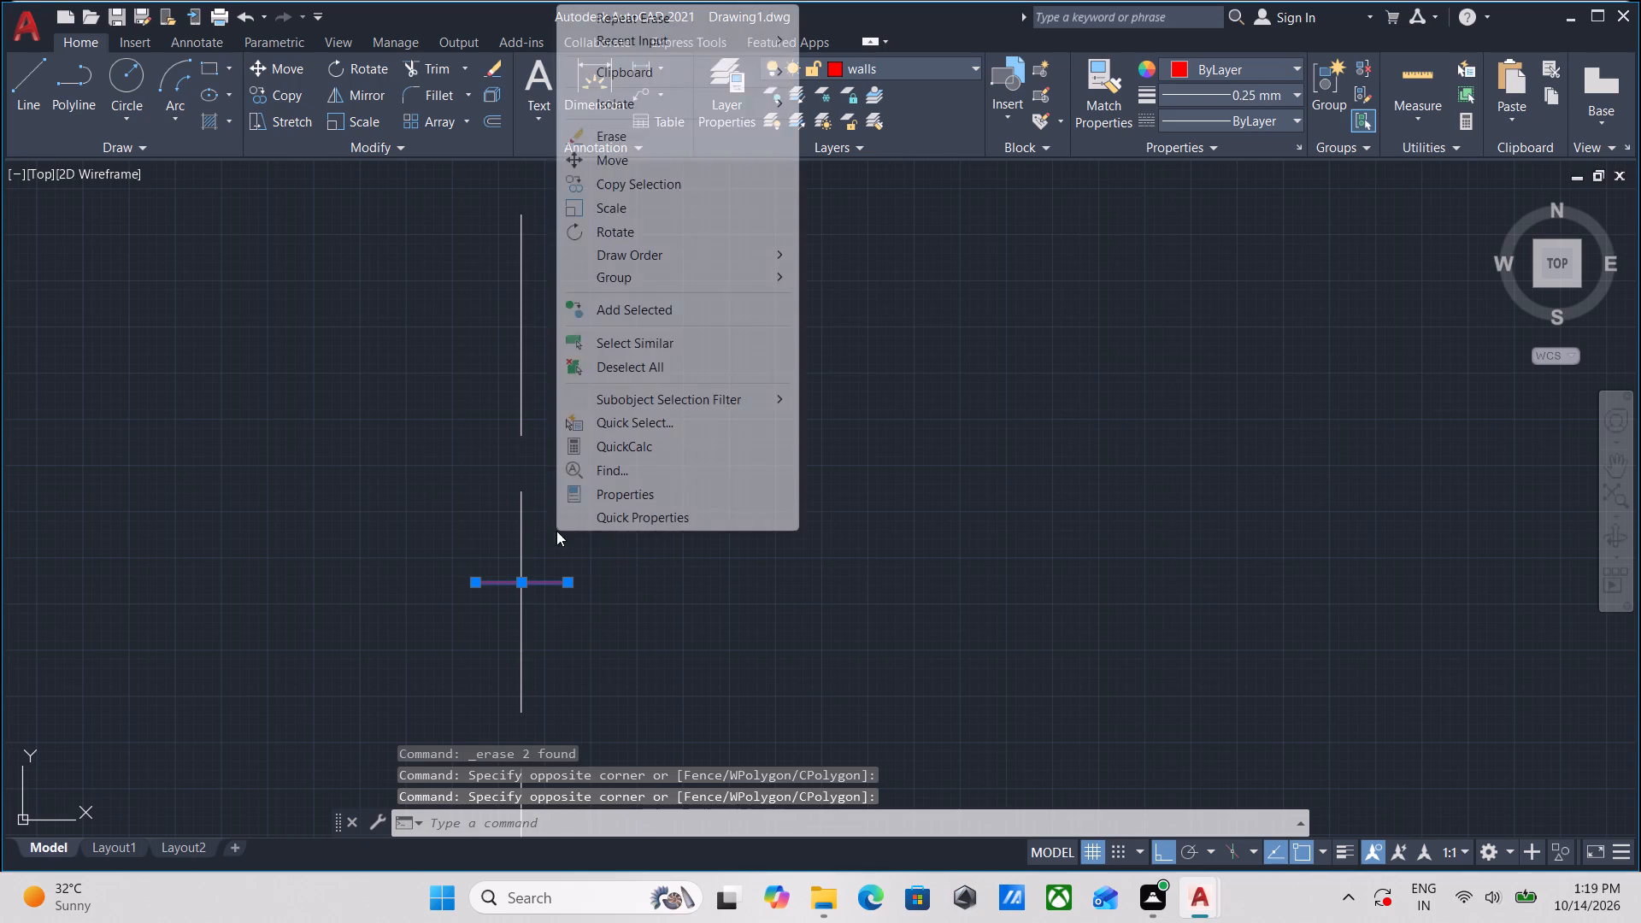
{"action": "left_click", "coordinate": [643, 143]}
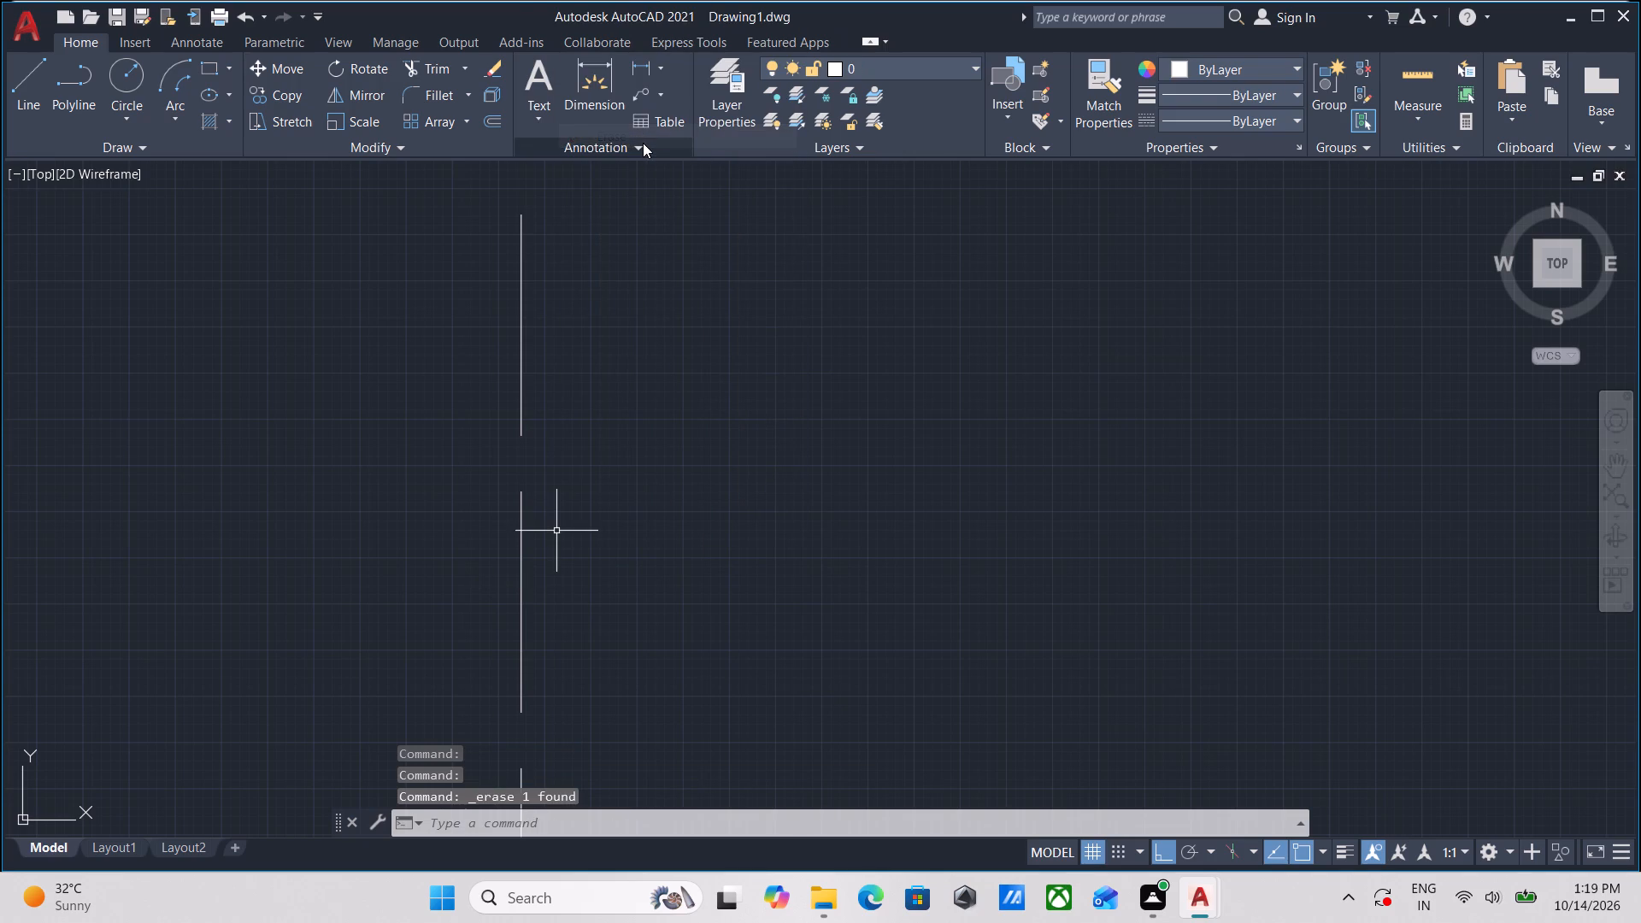
Erase the end line and both side lines of the wall stub on grid line 3 south of the second column row.
{"action": "scroll", "coordinate": [647, 255], "scroll_direction": "down", "scroll_amount": 5}
{"action": "middle_click_drag", "start_coordinate": [666, 291], "coordinate": [600, 529]}
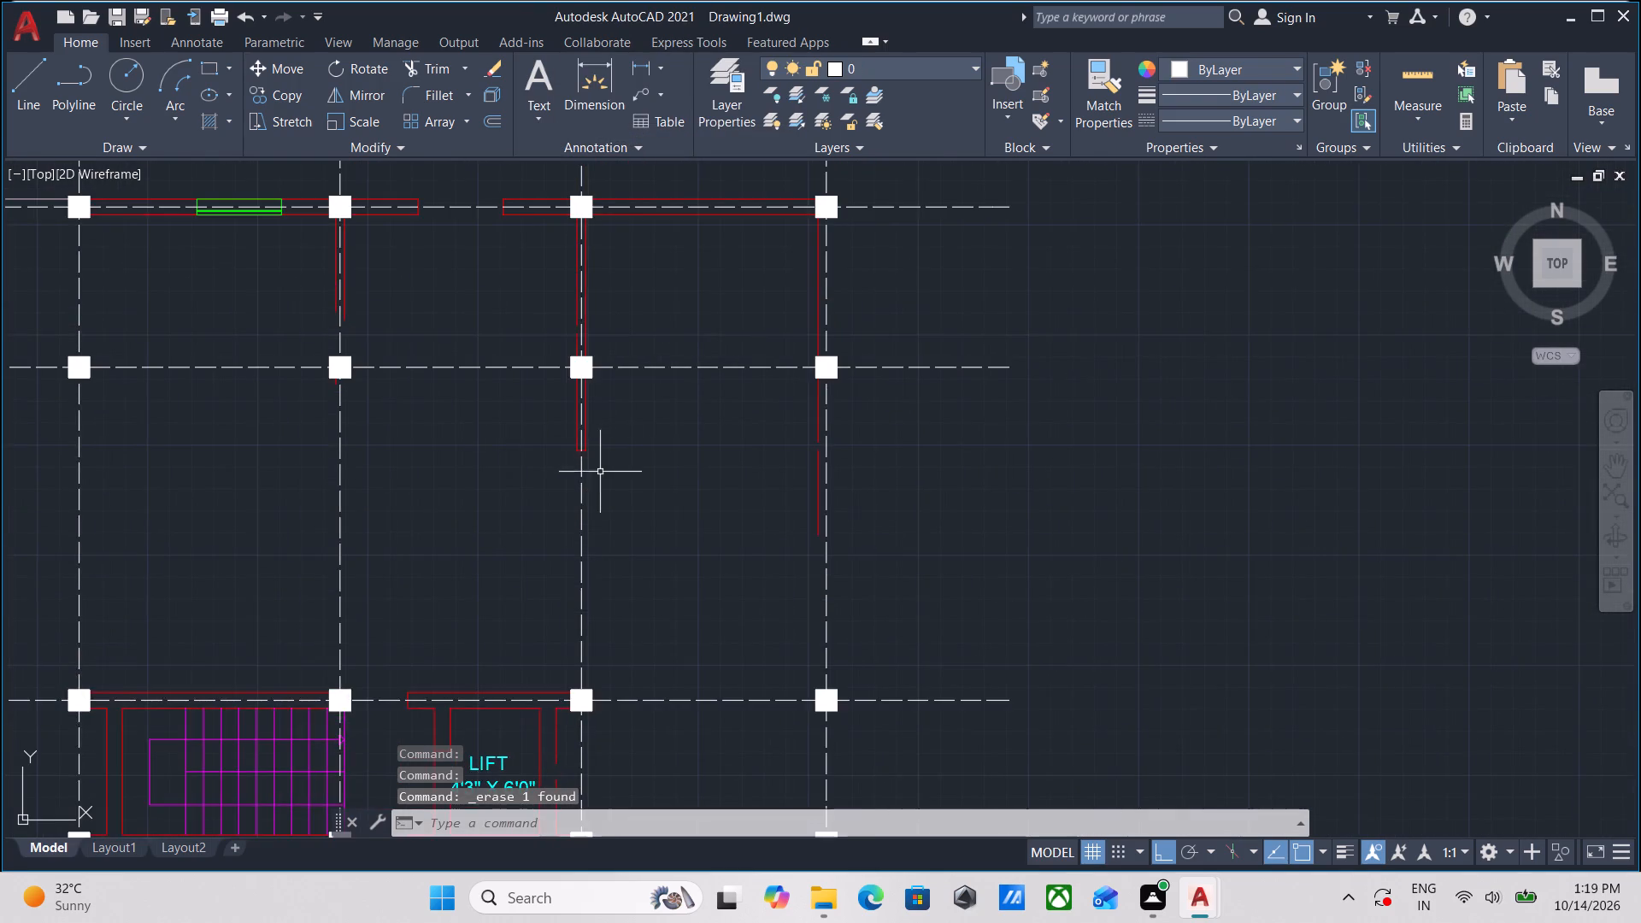
{"action": "scroll", "coordinate": [597, 472], "scroll_direction": "up", "scroll_amount": 6}
{"action": "left_click", "coordinate": [572, 467]}
{"action": "left_click", "coordinate": [536, 307]}
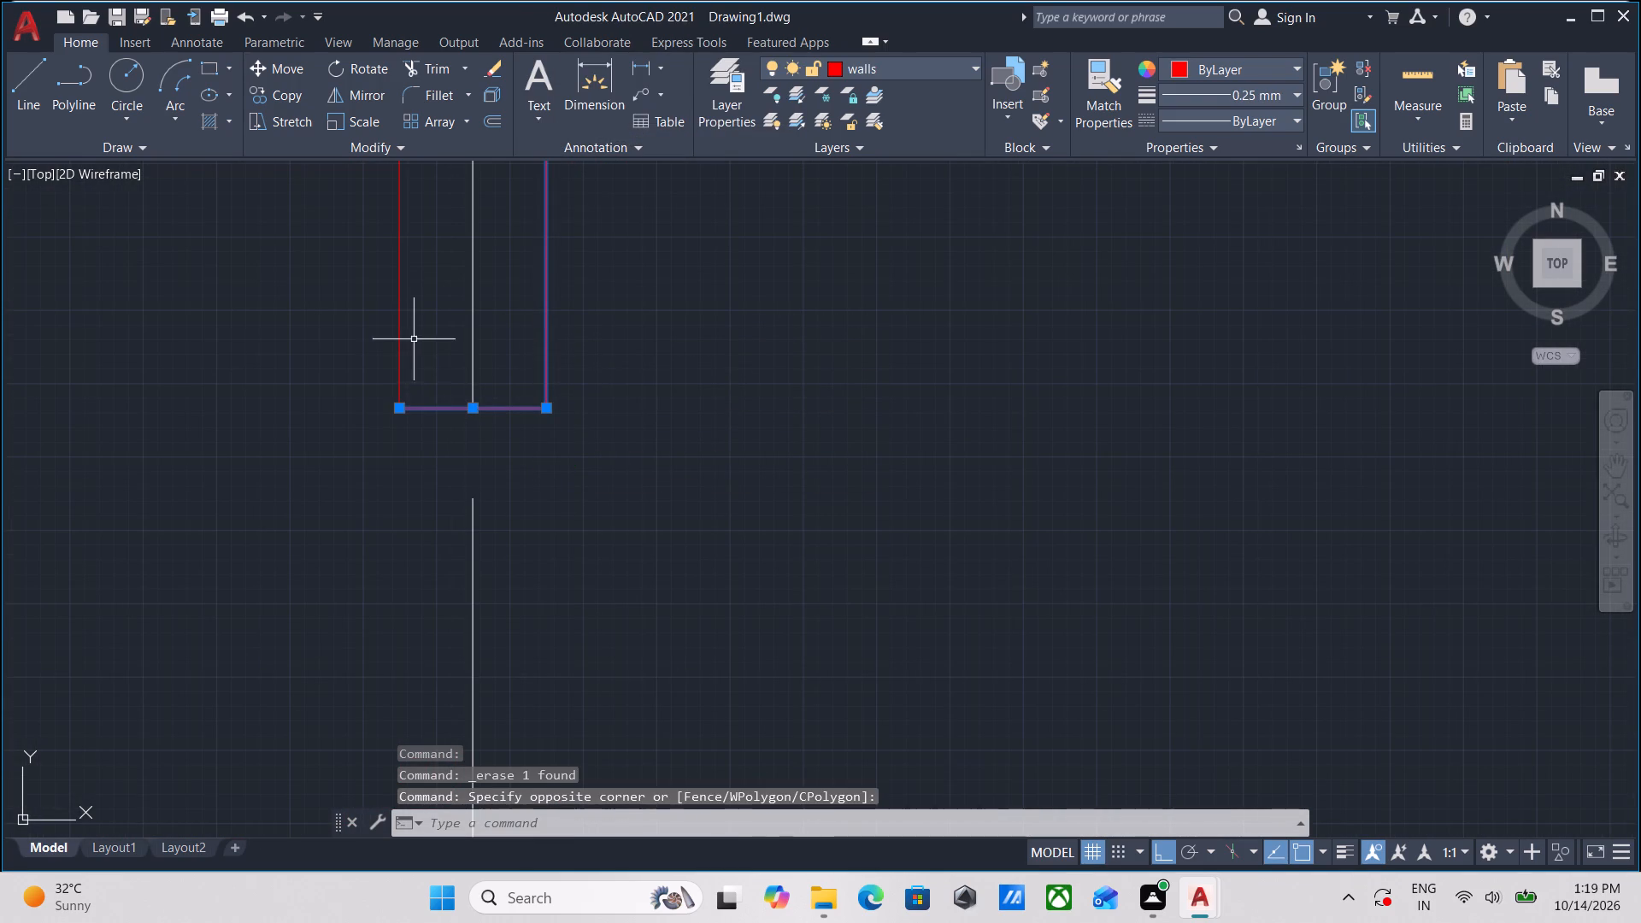
{"action": "left_click", "coordinate": [418, 336]}
{"action": "left_click", "coordinate": [352, 337]}
{"action": "right_click", "coordinate": [352, 337]}
{"action": "left_click", "coordinate": [379, 462]}
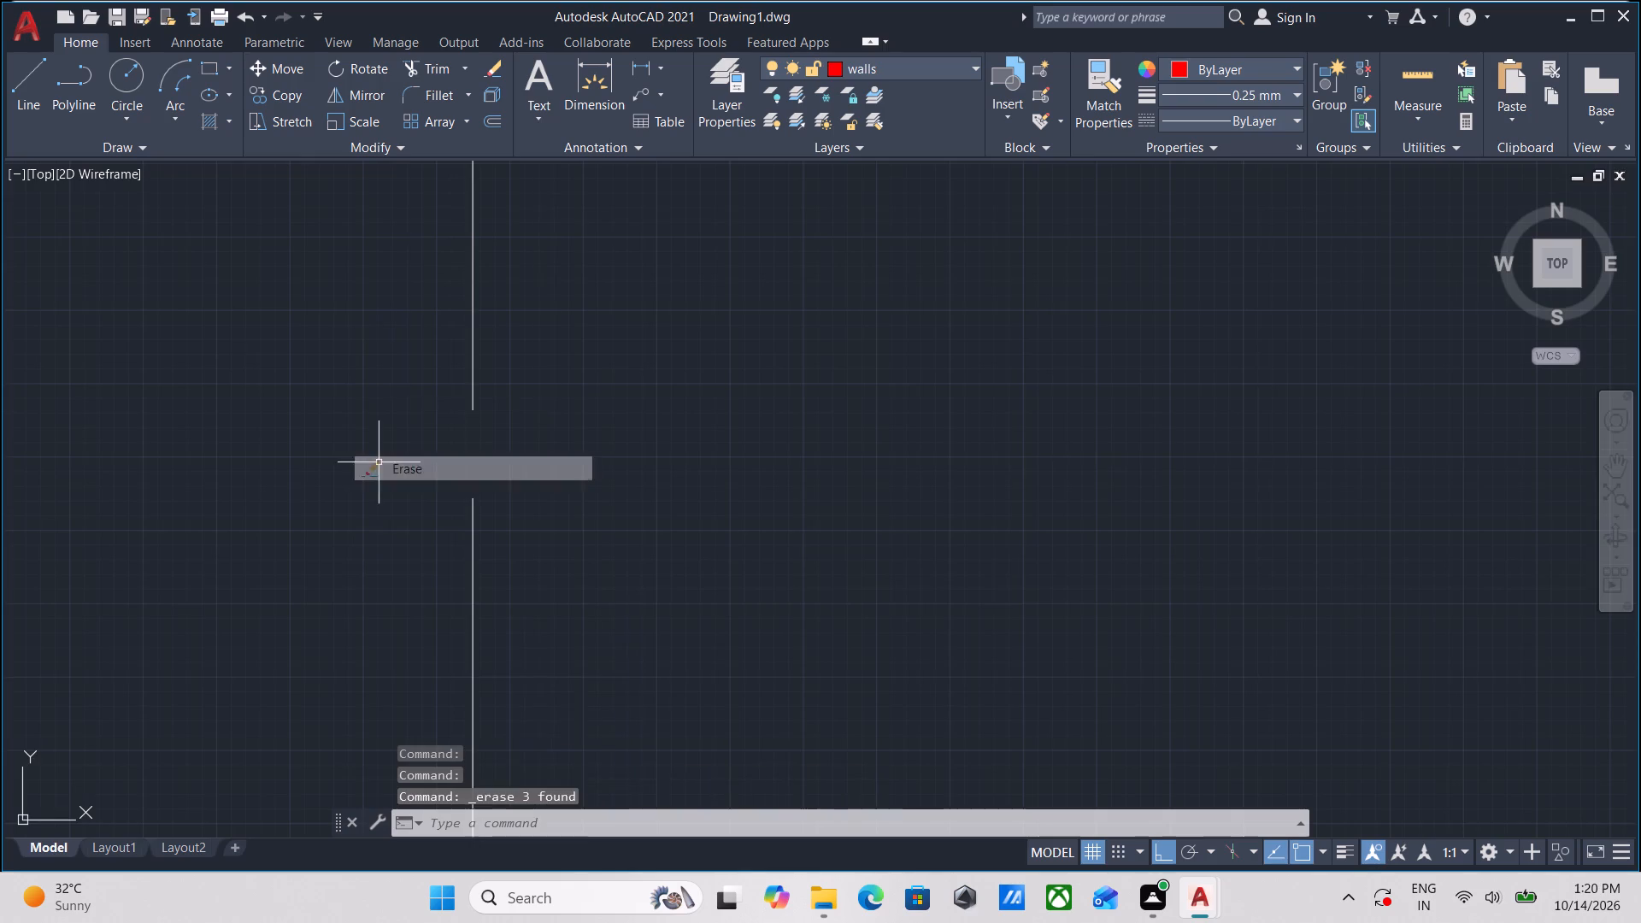
Erase the southernmost wall line piece along grid line 4 south of the second column row.
{"action": "scroll", "coordinate": [379, 462], "scroll_direction": "down", "scroll_amount": 7}
{"action": "middle_click_drag", "start_coordinate": [607, 444], "coordinate": [213, 369]}
{"action": "scroll", "coordinate": [343, 458], "scroll_direction": "up", "scroll_amount": 2}
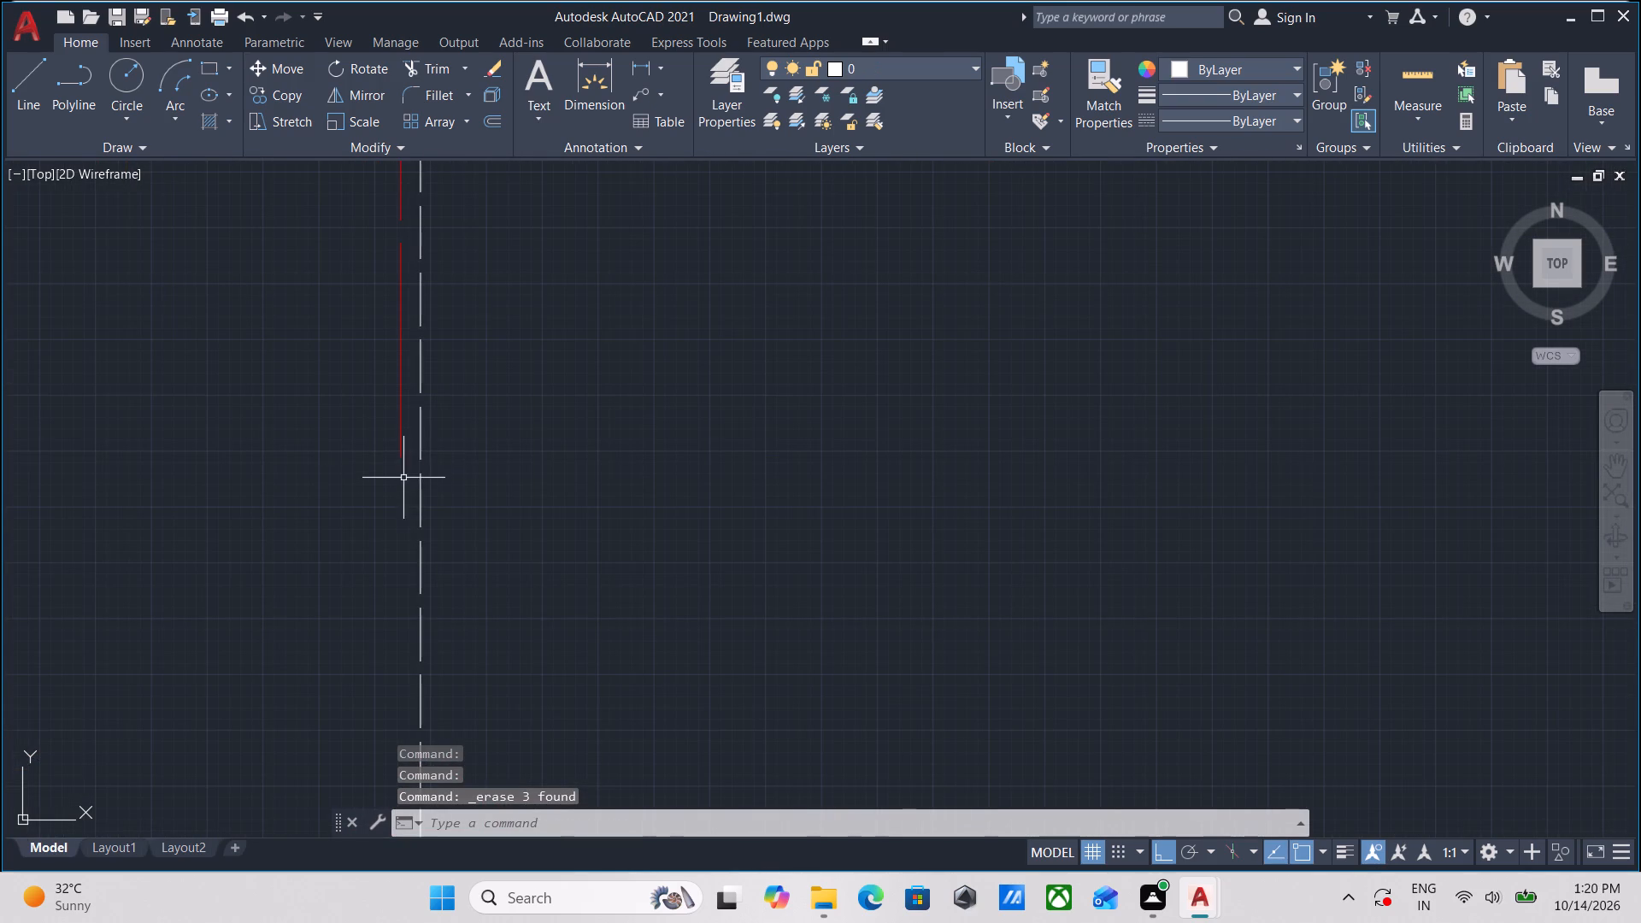
{"action": "left_click", "coordinate": [403, 478]}
{"action": "left_click", "coordinate": [381, 402]}
{"action": "right_click", "coordinate": [381, 402]}
{"action": "left_click", "coordinate": [421, 465]}
{"action": "scroll", "coordinate": [414, 467], "scroll_direction": "down", "scroll_amount": 2}
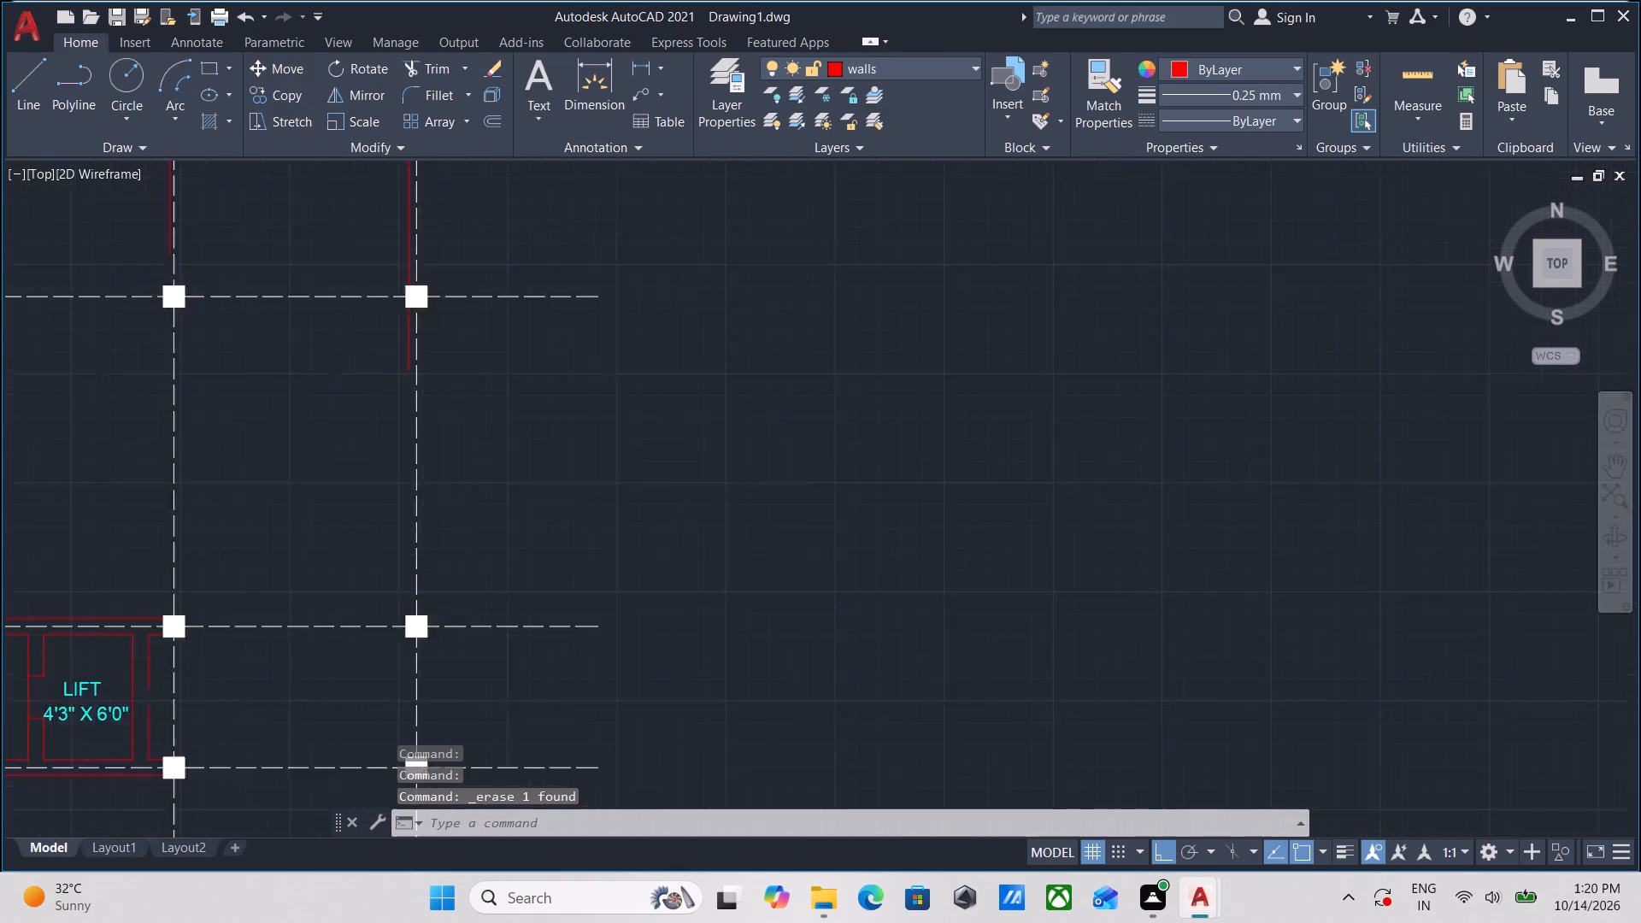
Erase the window in the north wall between grid lines 1 and 2.
{"action": "scroll", "coordinate": [413, 467], "scroll_direction": "down", "scroll_amount": 2}
{"action": "middle_click_drag", "start_coordinate": [287, 434], "coordinate": [423, 579]}
{"action": "scroll", "coordinate": [279, 506], "scroll_direction": "up", "scroll_amount": 2}
{"action": "middle_click_drag", "start_coordinate": [213, 479], "coordinate": [436, 561]}
{"action": "scroll", "coordinate": [436, 561], "scroll_direction": "up", "scroll_amount": 1}
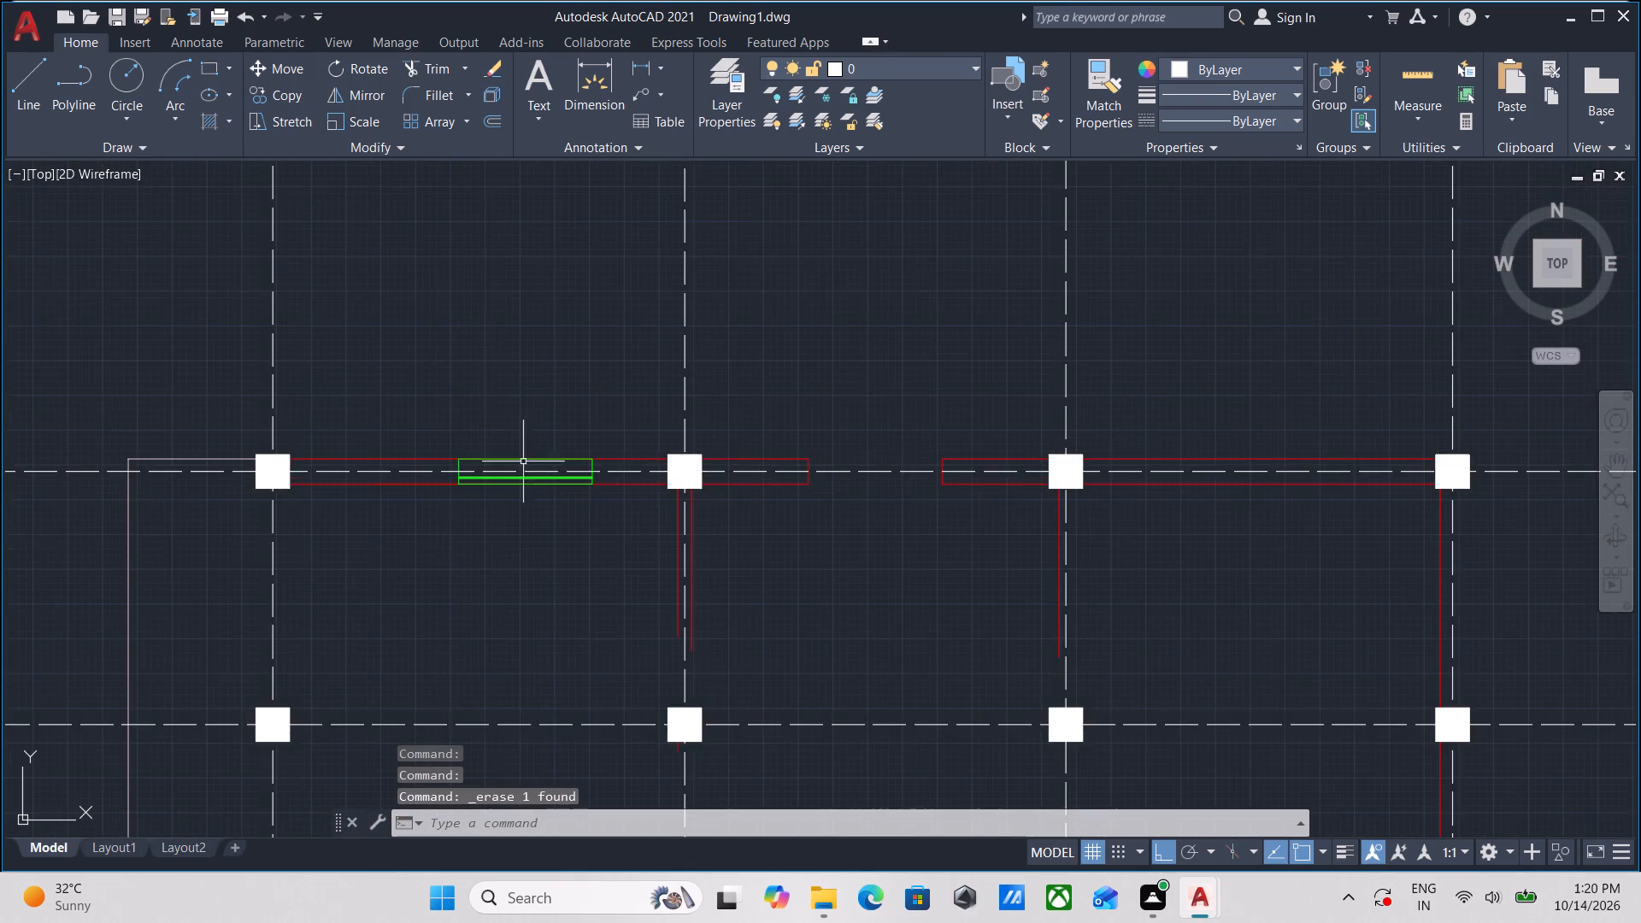
{"action": "scroll", "coordinate": [530, 456], "scroll_direction": "up", "scroll_amount": 1}
{"action": "scroll", "coordinate": [641, 484], "scroll_direction": "up", "scroll_amount": 2}
{"action": "left_click", "coordinate": [627, 509]}
{"action": "left_click", "coordinate": [544, 499]}
{"action": "right_click", "coordinate": [544, 499]}
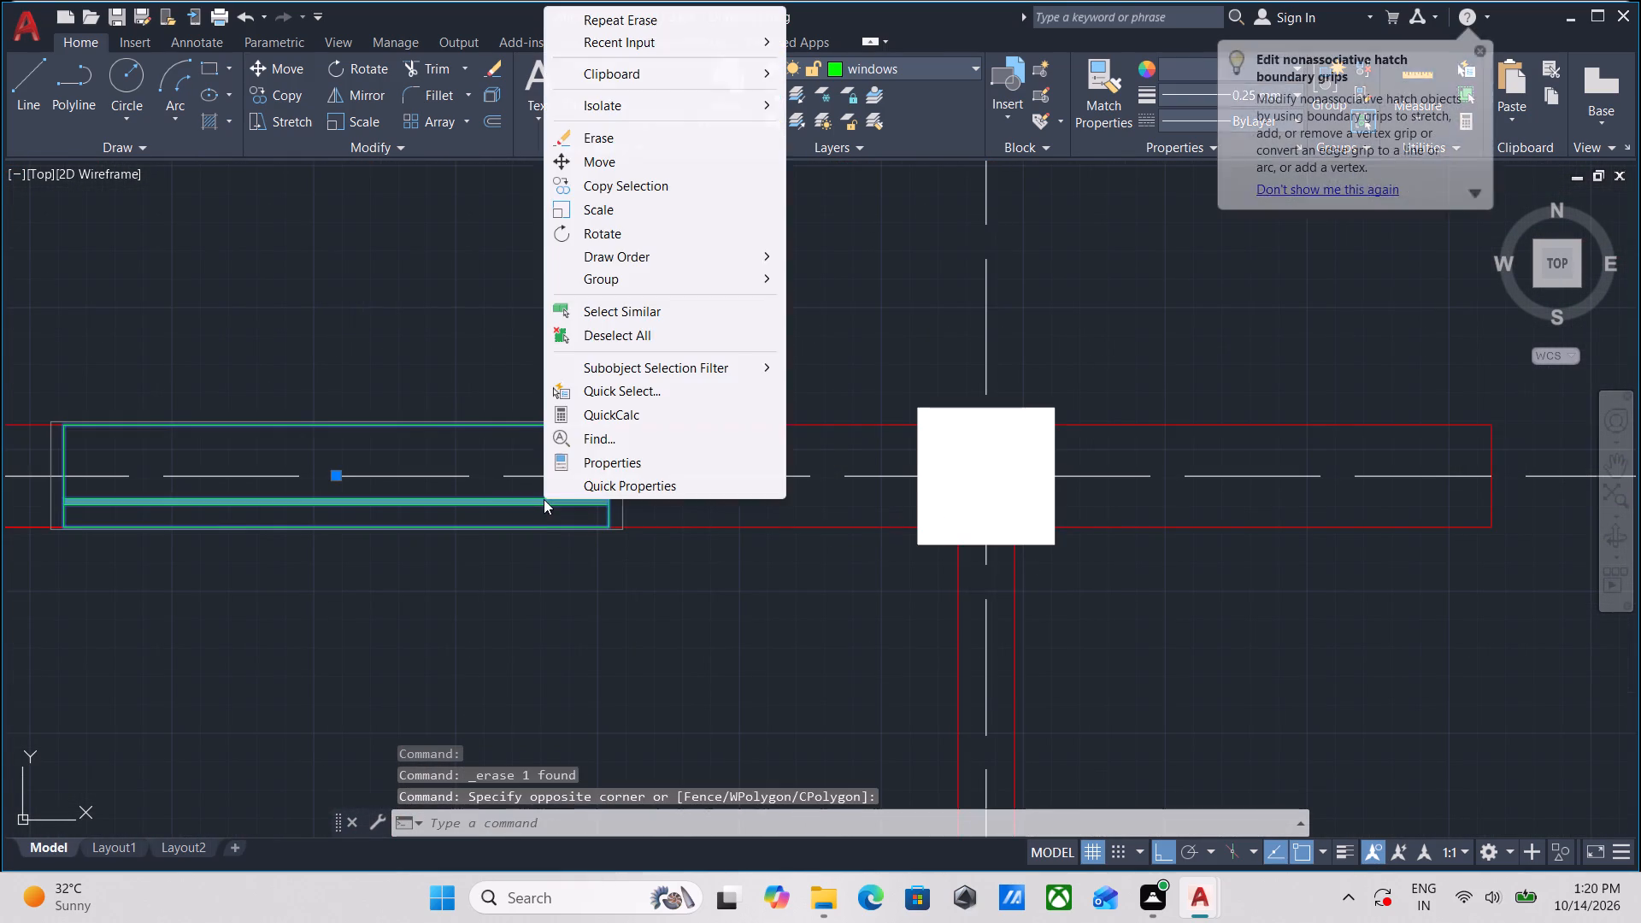
{"action": "left_click", "coordinate": [590, 138]}
Erase the outer north wall line and the inner line piece between the former window and grid line 2.
{"action": "scroll", "coordinate": [555, 473], "scroll_direction": "down", "scroll_amount": 1}
{"action": "left_click", "coordinate": [563, 562]}
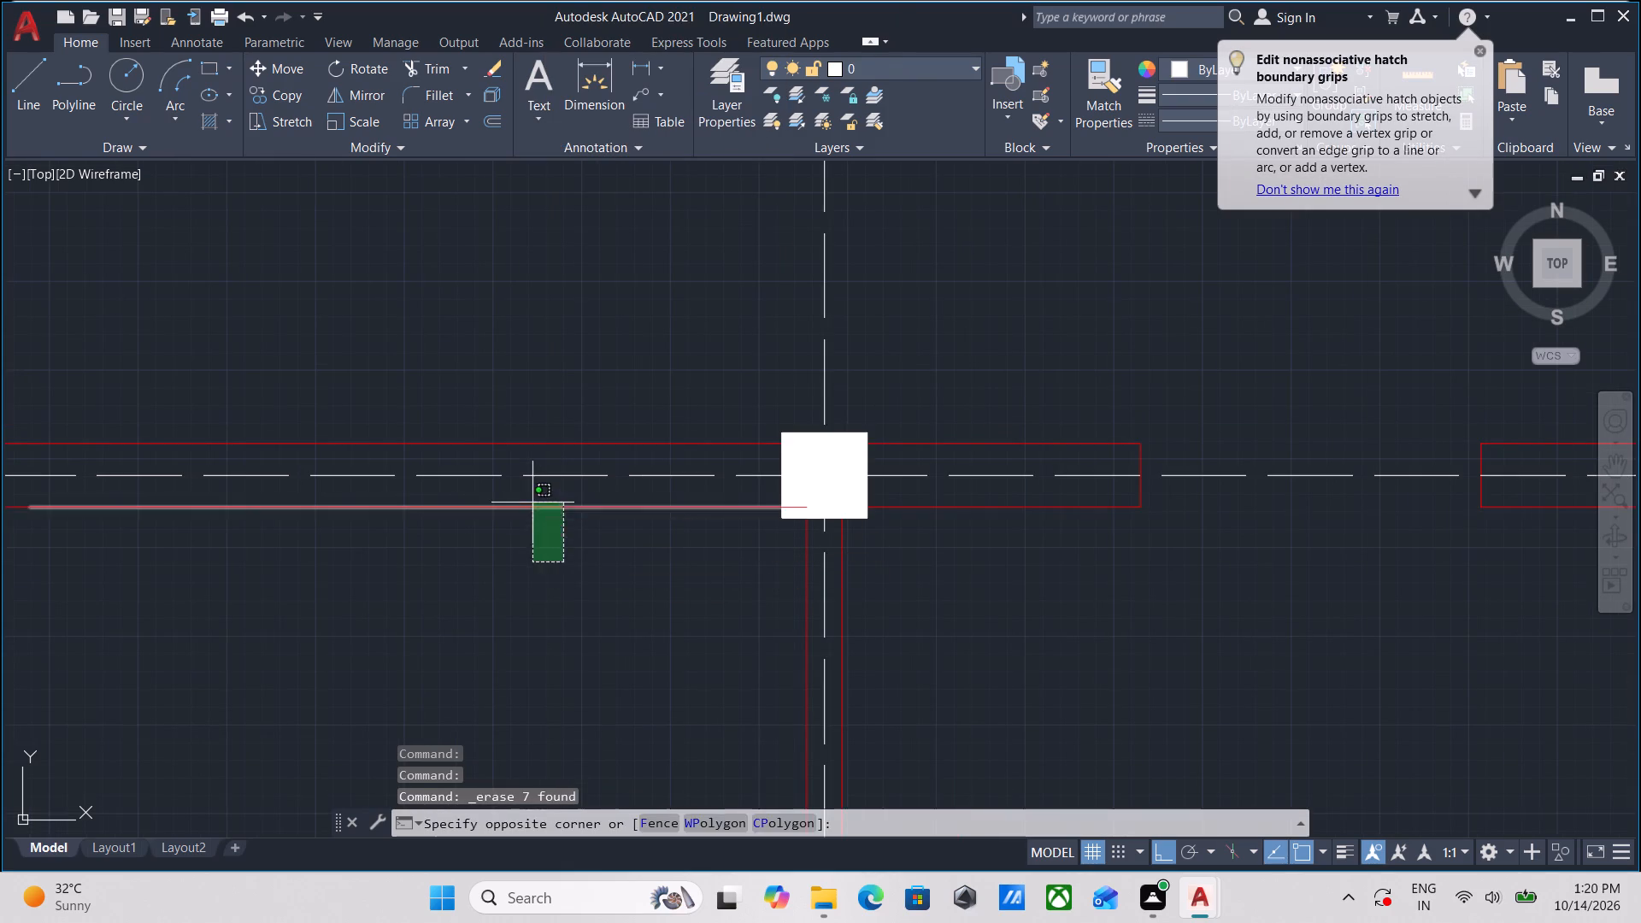
{"action": "left_click", "coordinate": [532, 503]}
{"action": "left_click", "coordinate": [515, 454]}
{"action": "left_click", "coordinate": [491, 409]}
{"action": "right_click", "coordinate": [491, 409]}
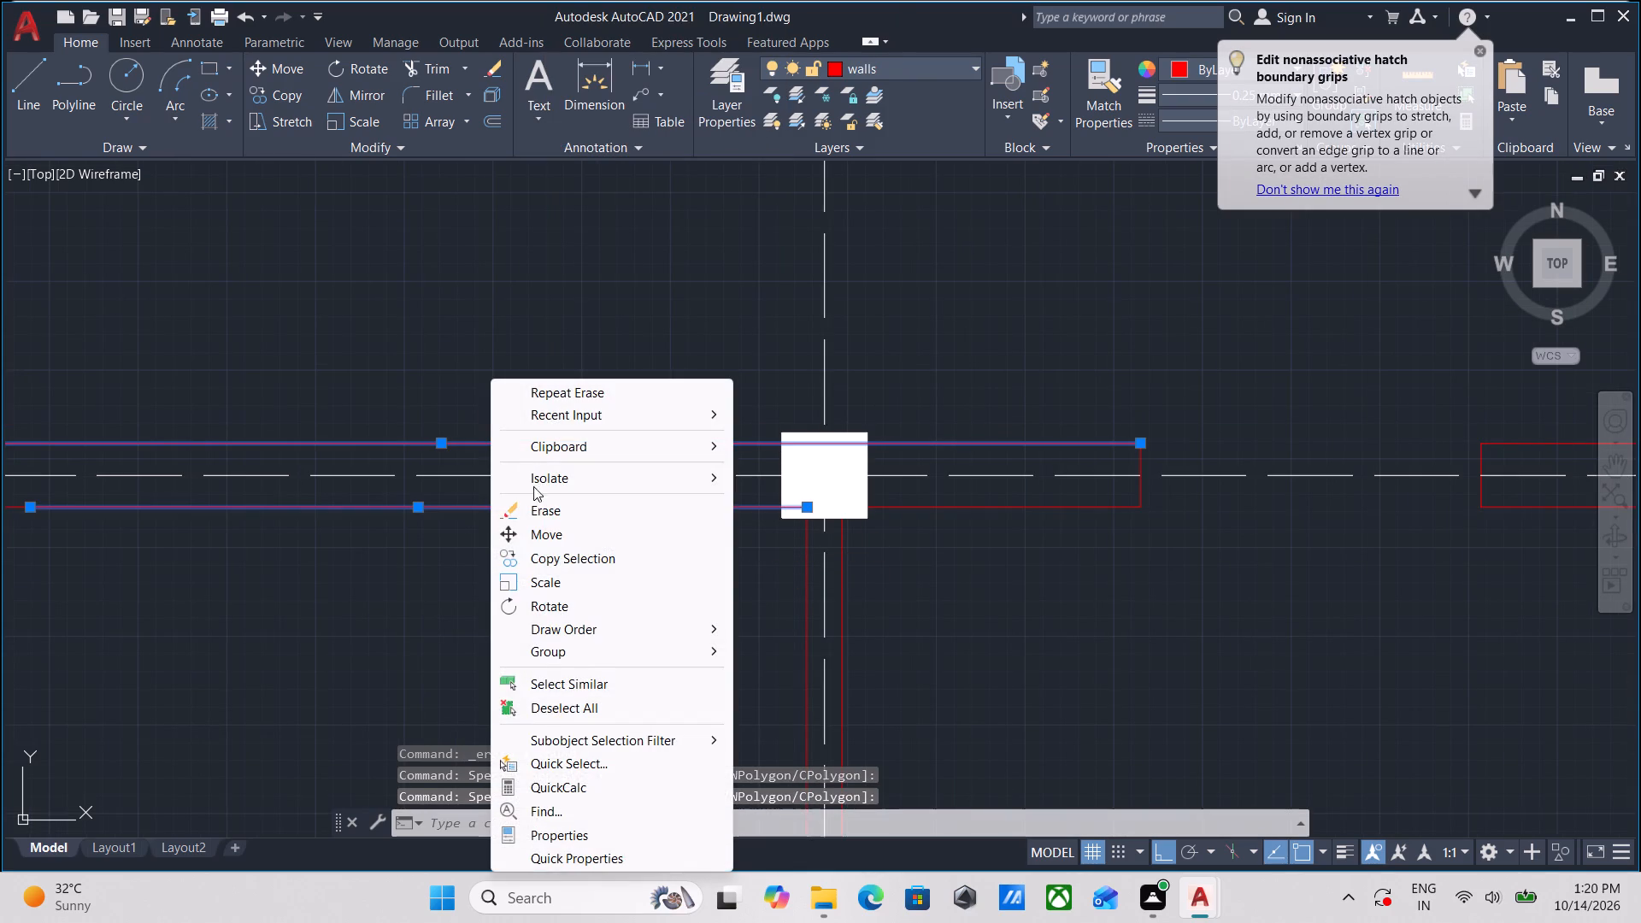
{"action": "left_click", "coordinate": [538, 514]}
Erase the inner line and end line of the north wall stub just east of grid line 2.
{"action": "scroll", "coordinate": [669, 544], "scroll_direction": "down", "scroll_amount": 2}
{"action": "scroll", "coordinate": [916, 554], "scroll_direction": "up", "scroll_amount": 2}
{"action": "left_click", "coordinate": [826, 540]}
{"action": "left_click", "coordinate": [760, 491]}
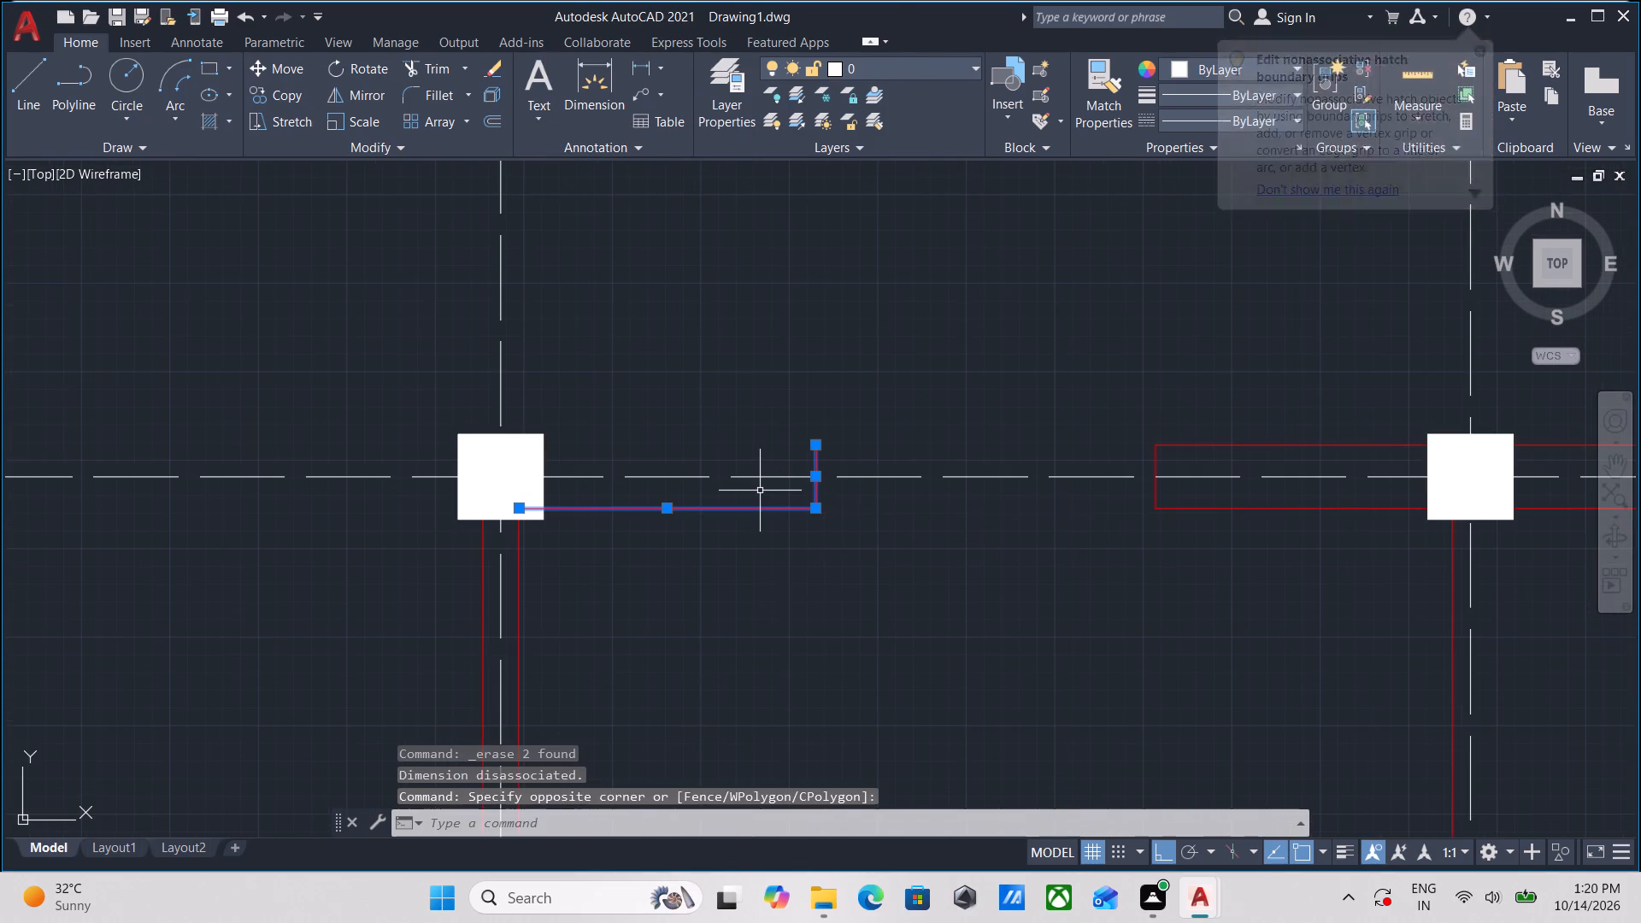
{"action": "right_click", "coordinate": [760, 491]}
{"action": "left_click", "coordinate": [812, 500]}
Erase both wall side lines on grid line 2 between the first and second column rows.
{"action": "scroll", "coordinate": [521, 628], "scroll_direction": "up", "scroll_amount": 3}
{"action": "middle_click_drag", "start_coordinate": [520, 624], "coordinate": [612, 503]}
{"action": "left_click_drag", "start_coordinate": [621, 497], "coordinate": [605, 522]}
{"action": "left_click", "coordinate": [571, 558]}
{"action": "left_click", "coordinate": [478, 561]}
{"action": "left_click", "coordinate": [385, 520]}
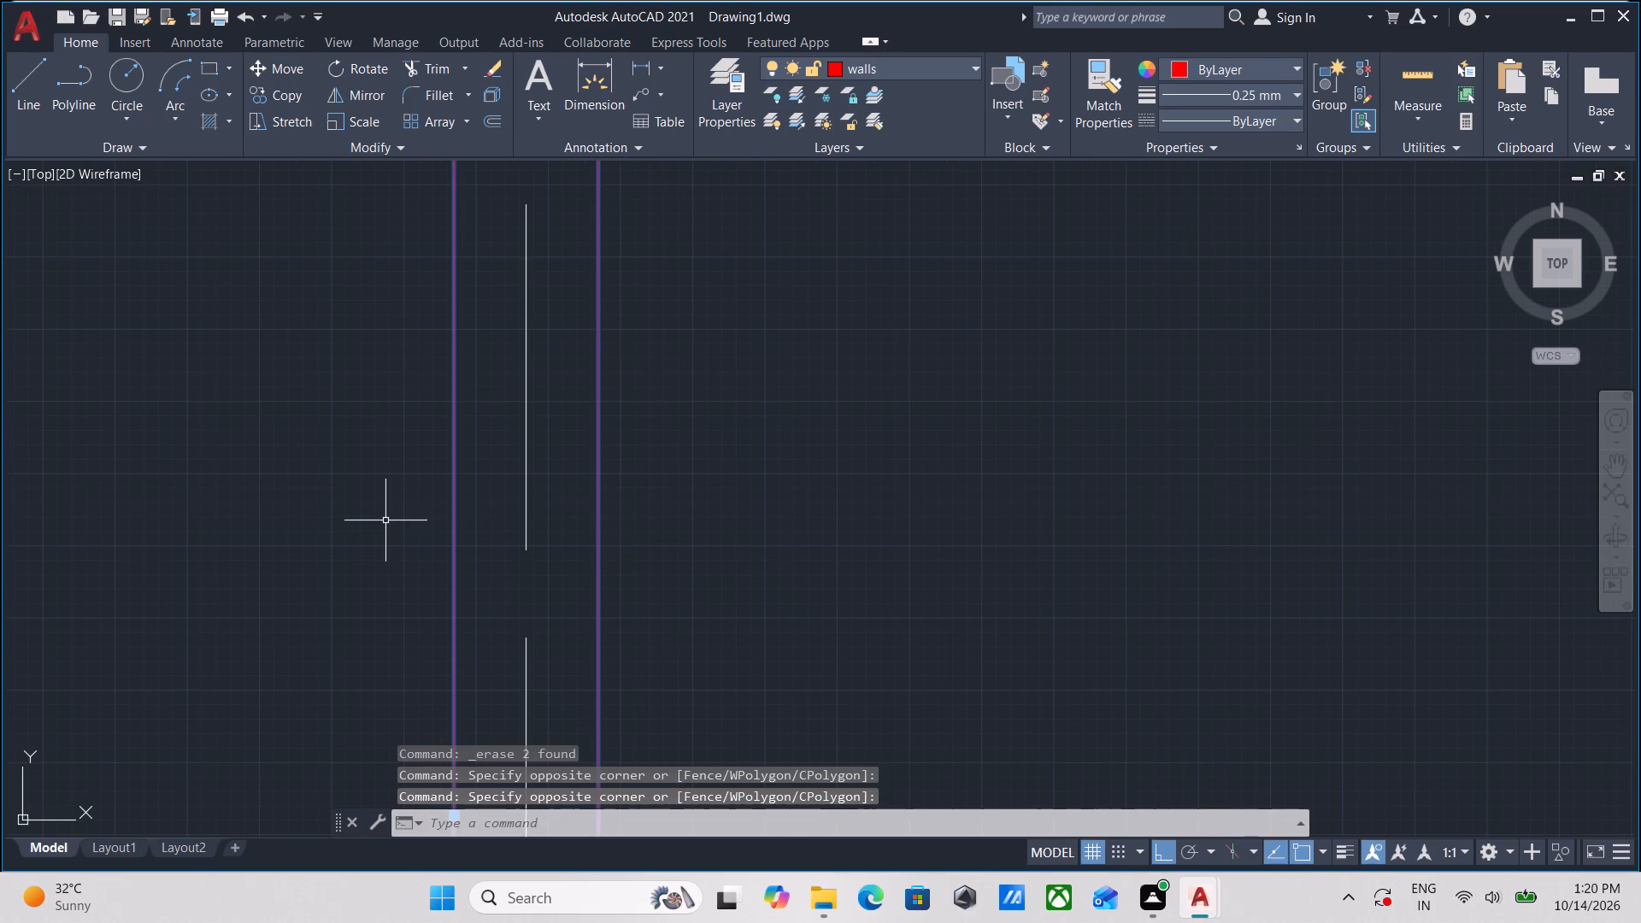
{"action": "right_click", "coordinate": [385, 520]}
{"action": "left_click", "coordinate": [435, 160]}
Erase the leftover inner north wall line next to the northwest column on grid line 1.
{"action": "scroll", "coordinate": [436, 230], "scroll_direction": "down", "scroll_amount": 5}
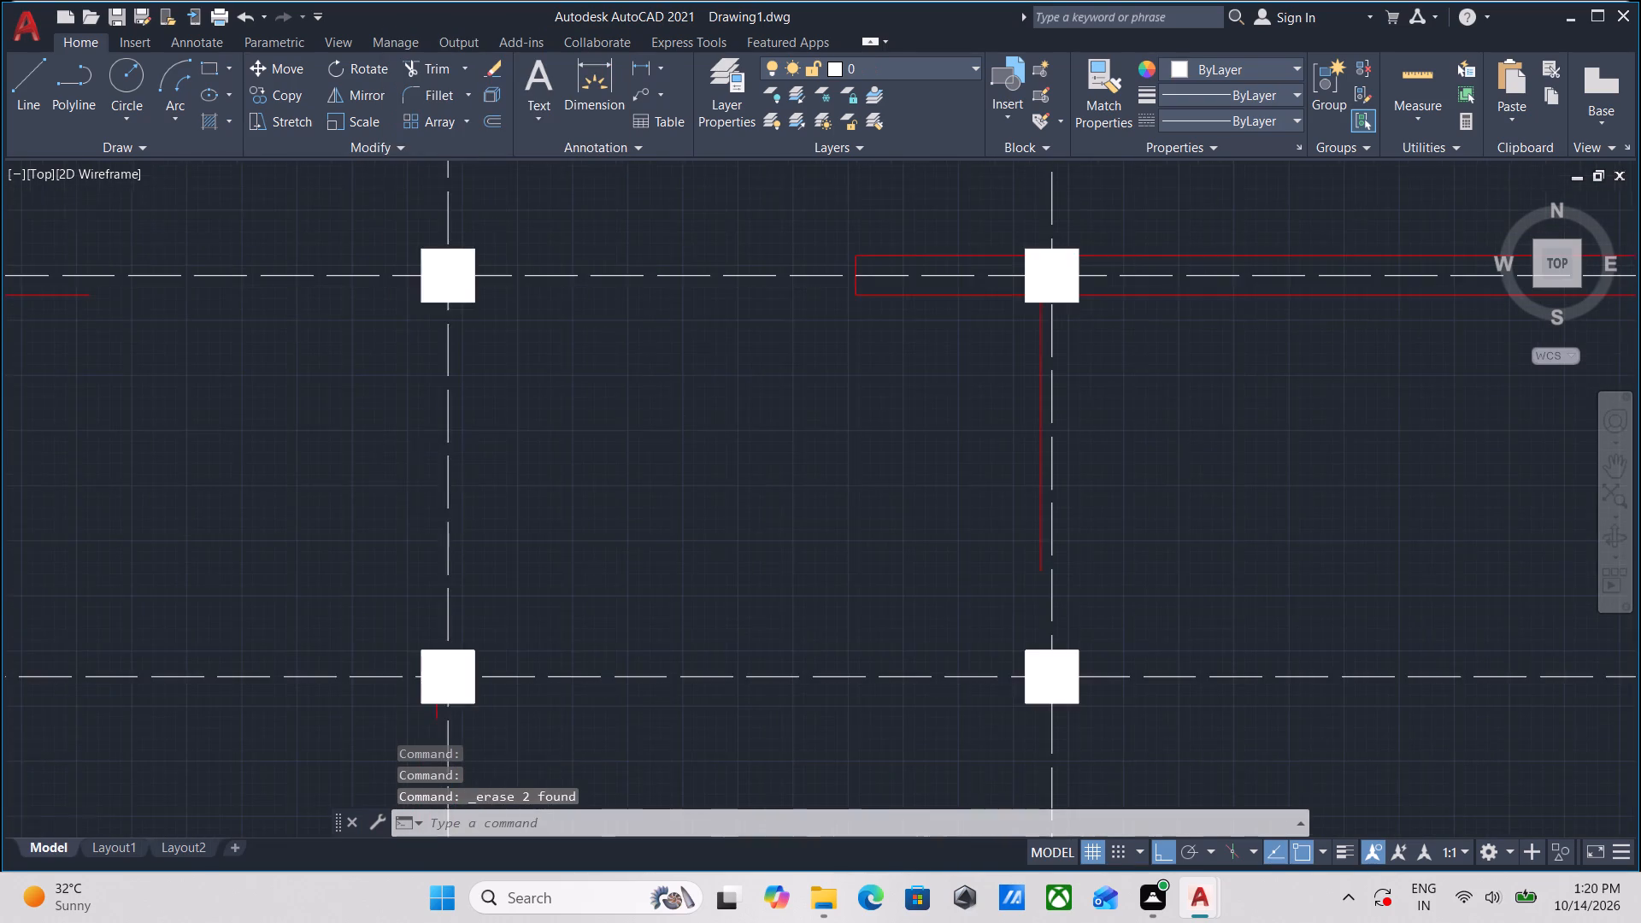
{"action": "scroll", "coordinate": [411, 485], "scroll_direction": "down", "scroll_amount": 1}
{"action": "middle_click_drag", "start_coordinate": [177, 421], "coordinate": [525, 487]}
{"action": "scroll", "coordinate": [525, 487], "scroll_direction": "up", "scroll_amount": 3}
{"action": "left_click", "coordinate": [686, 499]}
{"action": "left_click", "coordinate": [656, 426]}
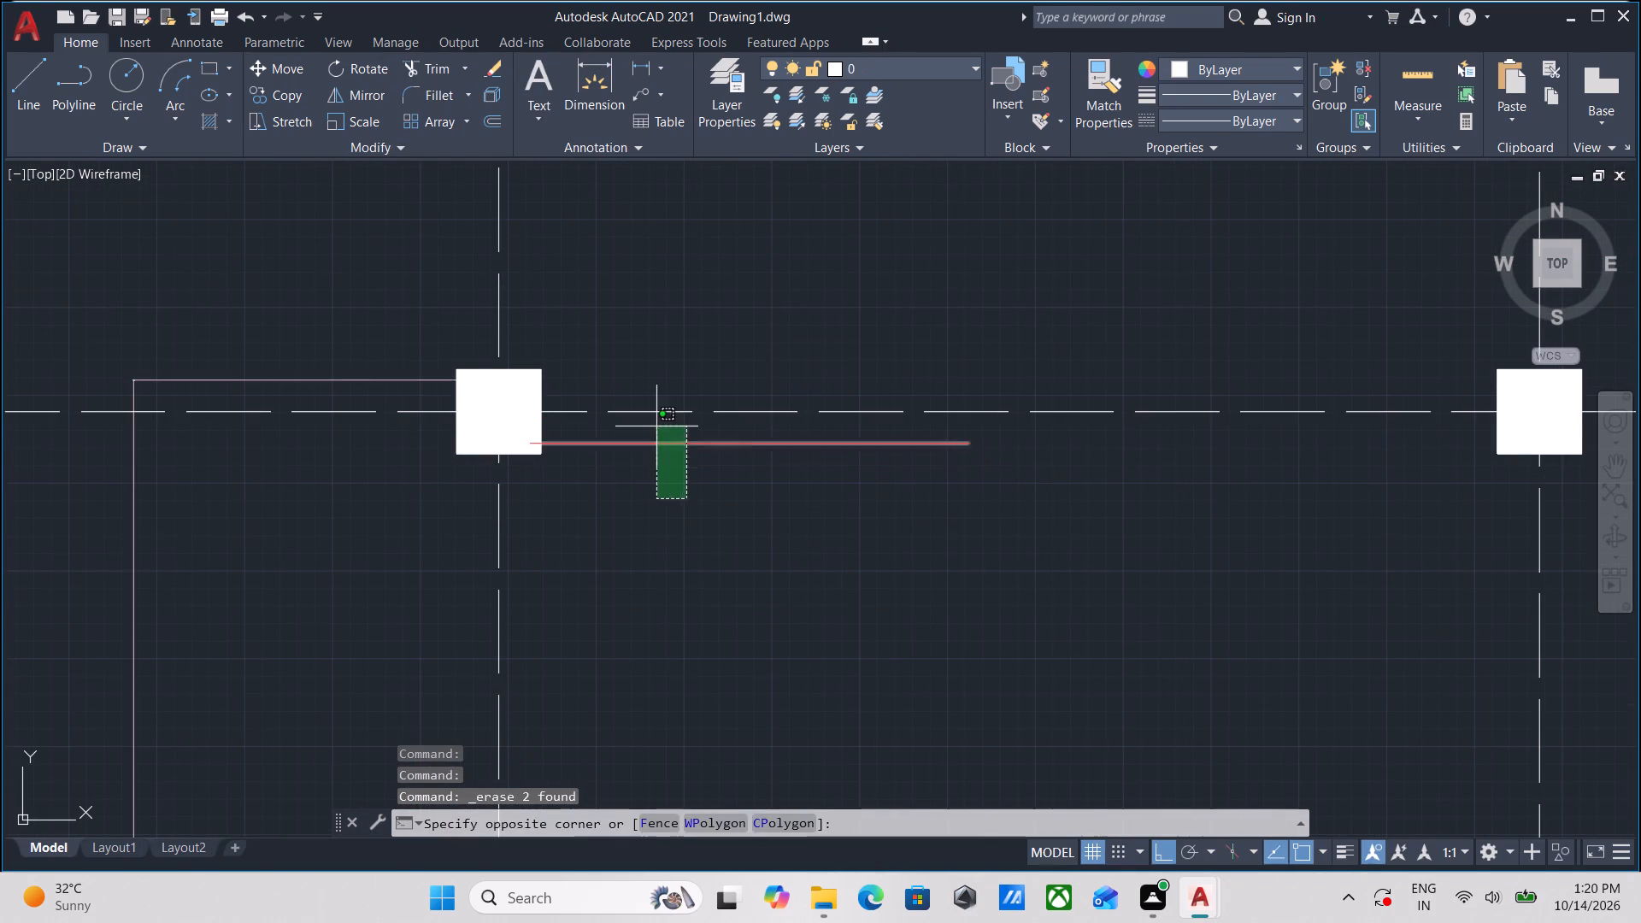
{"action": "right_click", "coordinate": [656, 426]}
{"action": "left_click", "coordinate": [710, 473]}
Erase the measurement-layer outline running around the northwest corner, west of grid line 1.
{"action": "left_click_drag", "start_coordinate": [172, 535], "coordinate": [150, 542]}
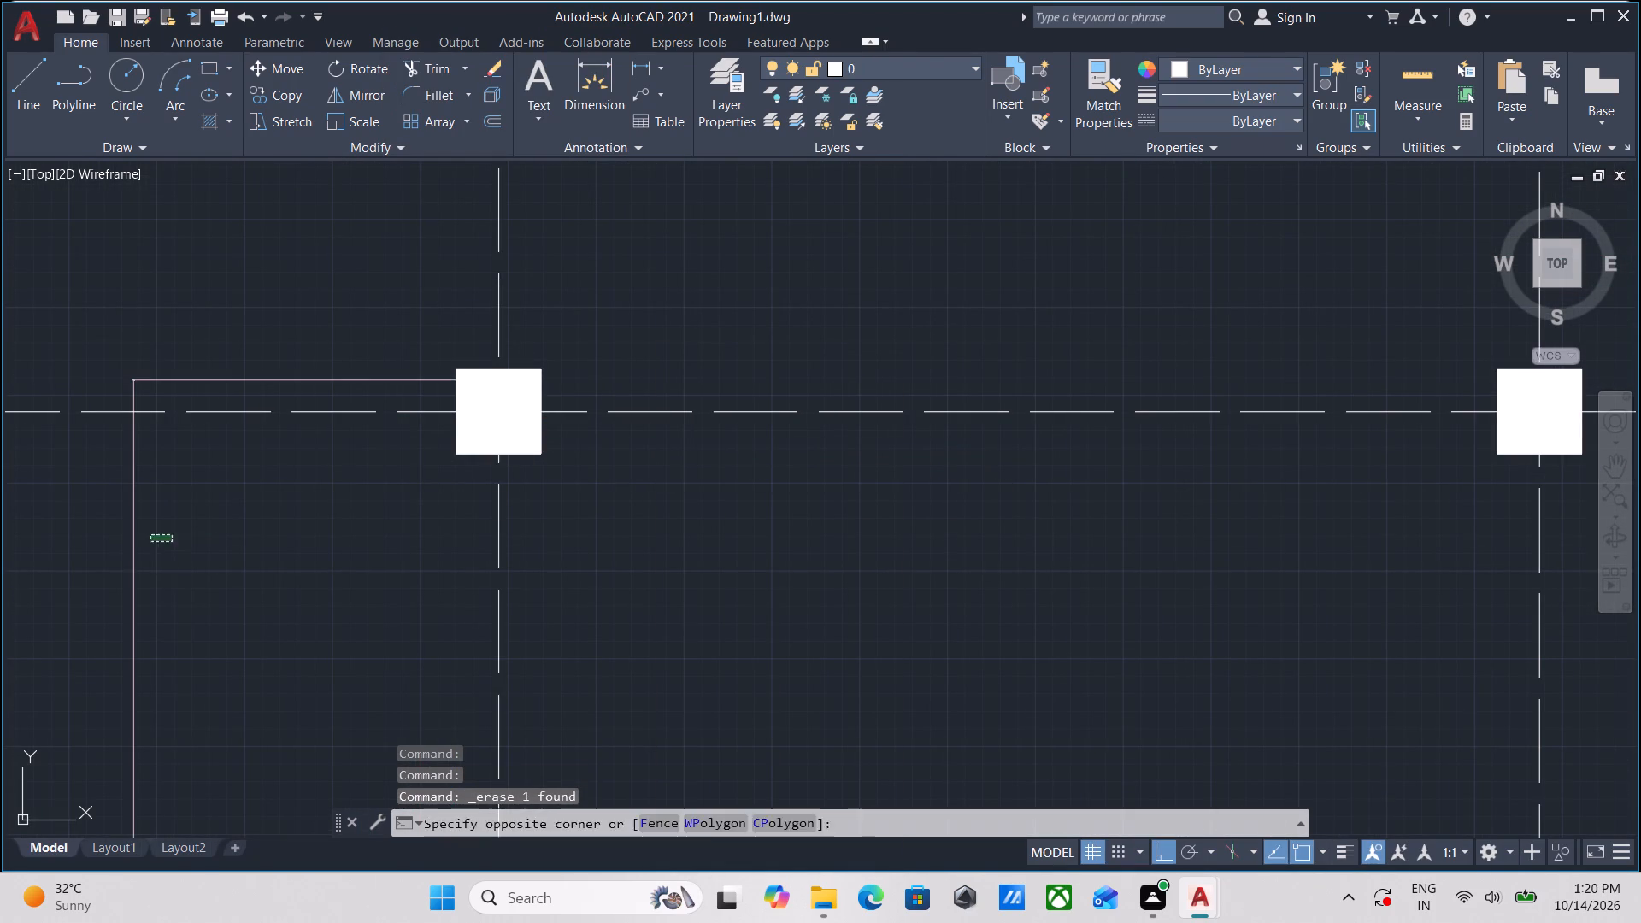
{"action": "left_click", "coordinate": [82, 543]}
{"action": "right_click", "coordinate": [263, 274]}
{"action": "left_click", "coordinate": [356, 473]}
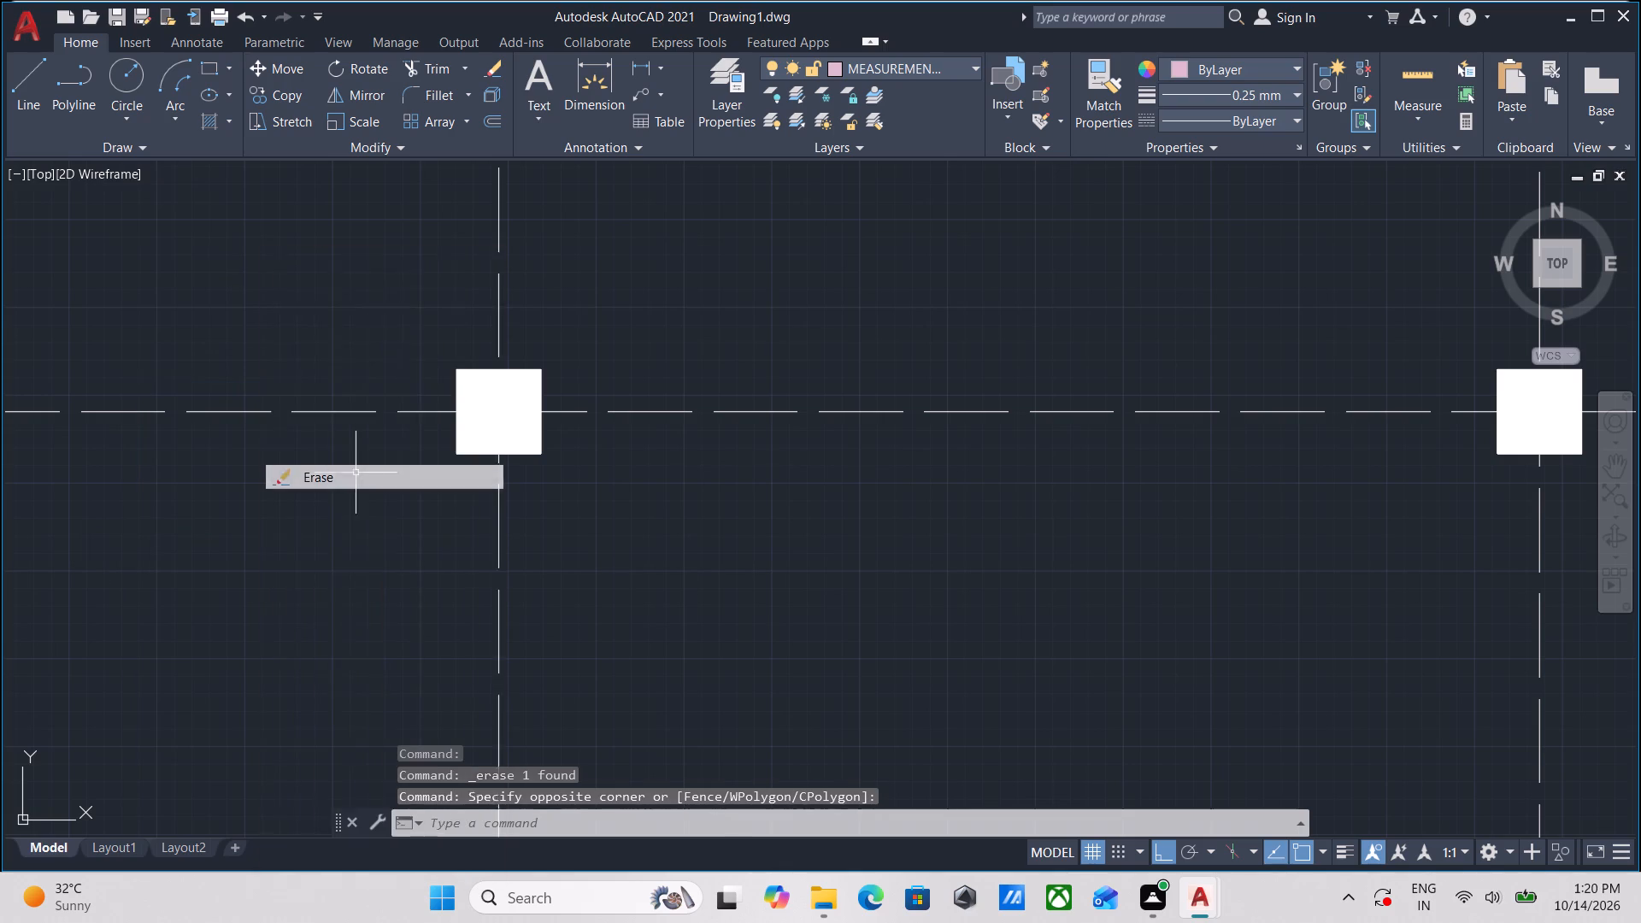
Erase the remaining northeast wall lines: the north wall, its stub west of grid line 3, and the walls along grid lines 3 and 4.
{"action": "scroll", "coordinate": [358, 471], "scroll_direction": "down", "scroll_amount": 6}
{"action": "middle_click_drag", "start_coordinate": [524, 515], "coordinate": [380, 506]}
{"action": "scroll", "coordinate": [415, 496], "scroll_direction": "up", "scroll_amount": 3}
{"action": "middle_click_drag", "start_coordinate": [543, 502], "coordinate": [547, 495]}
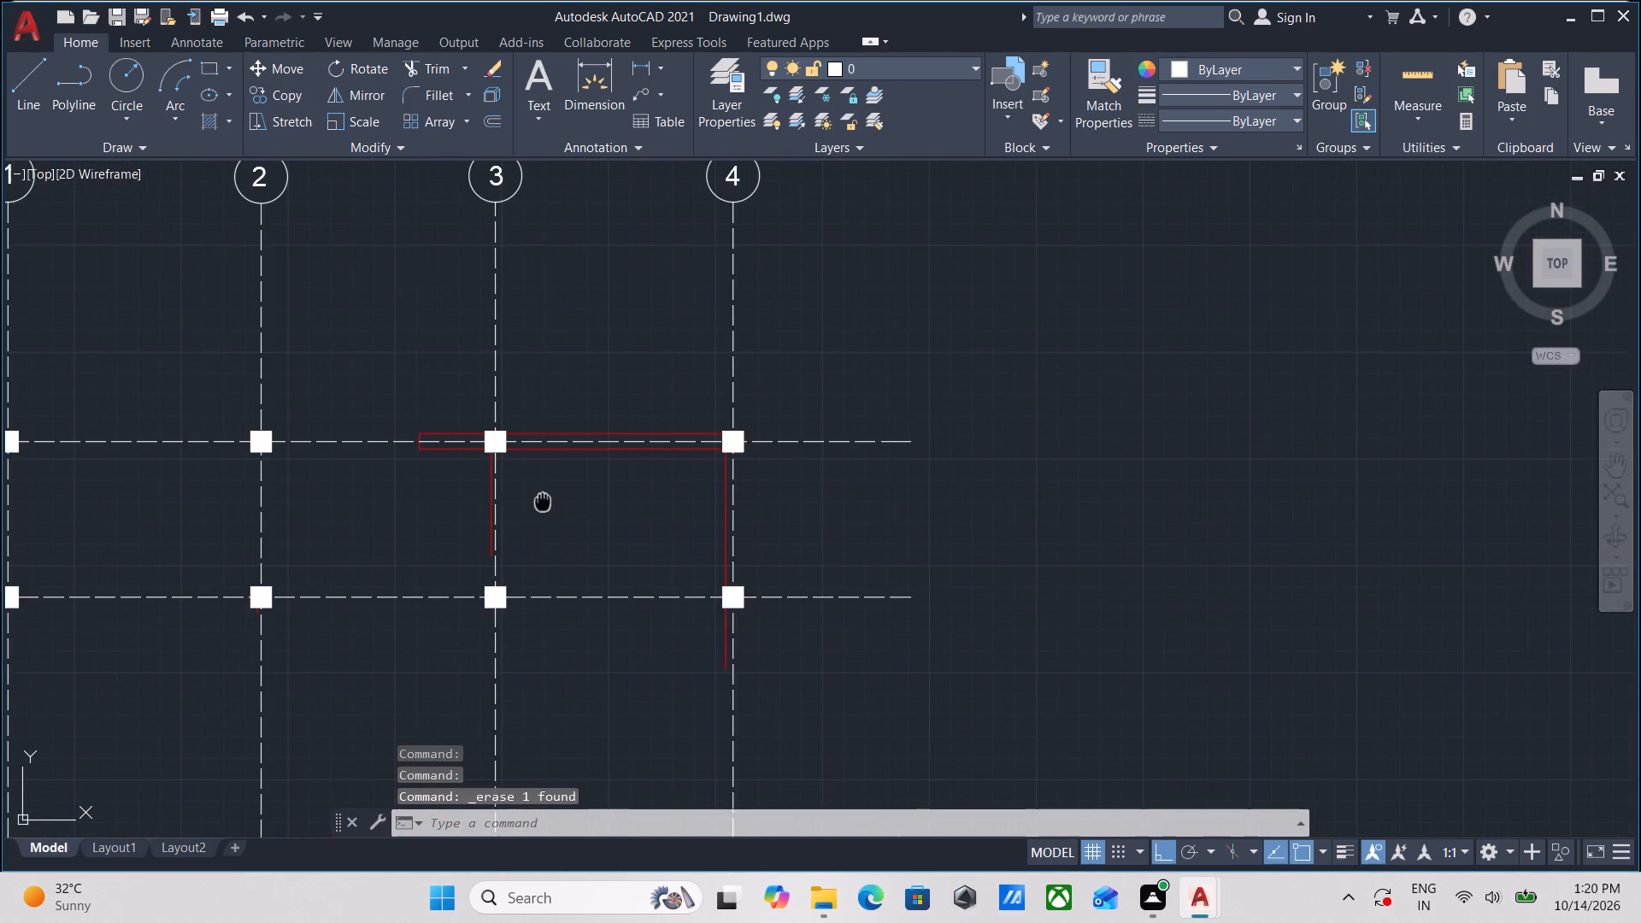
{"action": "middle_click_drag", "start_coordinate": [547, 495], "coordinate": [588, 345]}
{"action": "scroll", "coordinate": [637, 432], "scroll_direction": "down", "scroll_amount": 2}
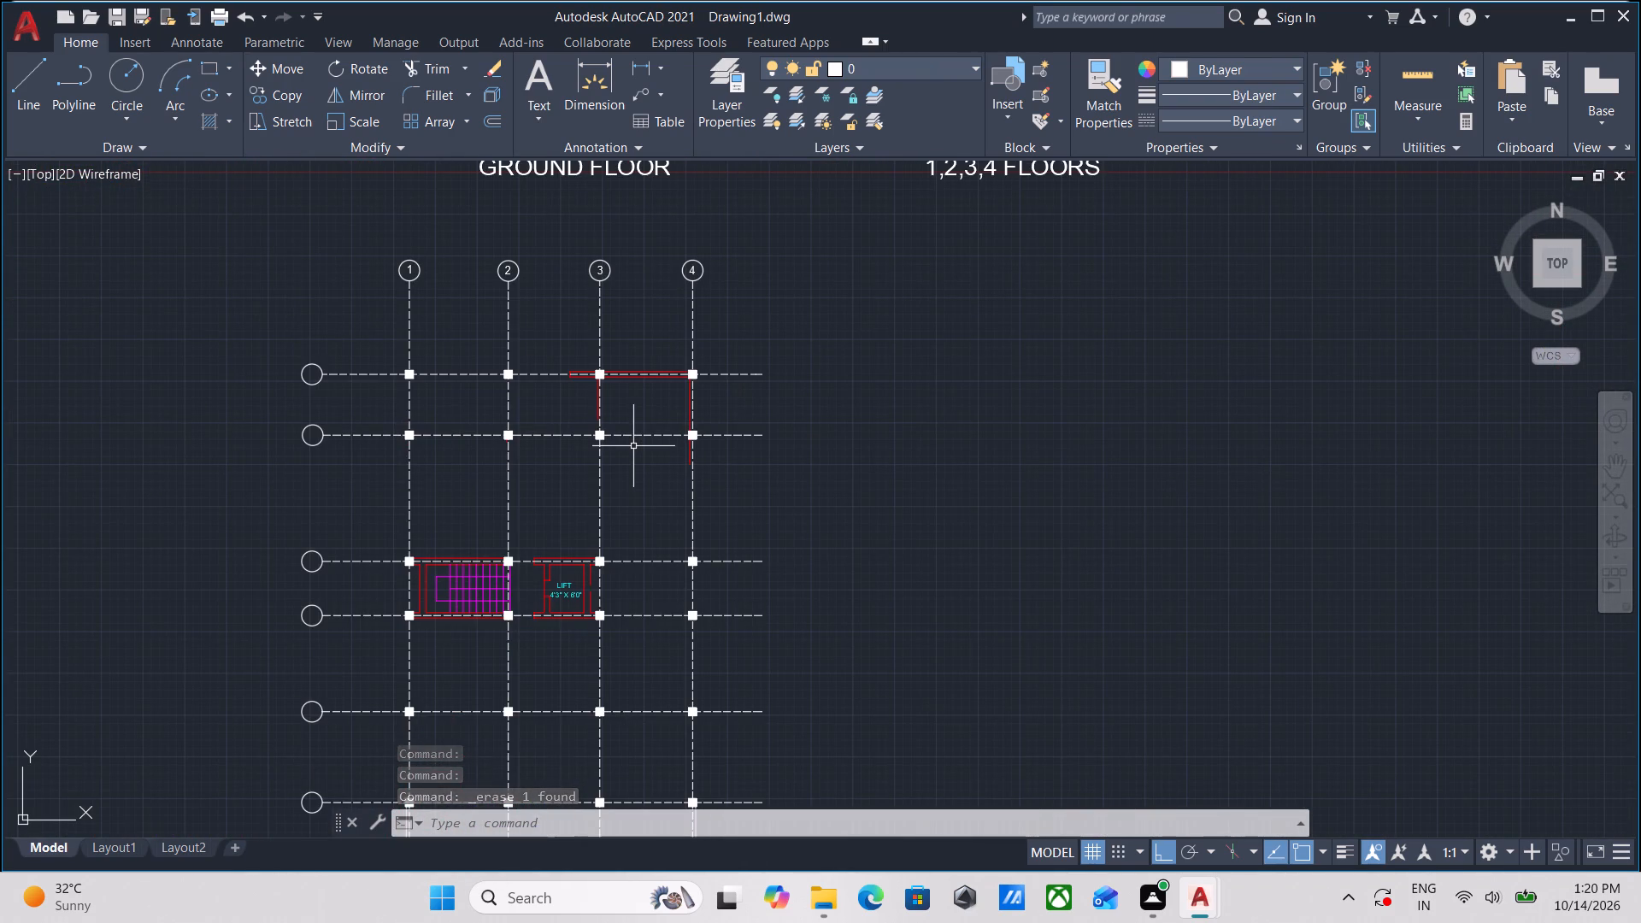
{"action": "scroll", "coordinate": [633, 446], "scroll_direction": "up", "scroll_amount": 3}
{"action": "scroll", "coordinate": [769, 512], "scroll_direction": "up", "scroll_amount": 1}
{"action": "middle_click_drag", "start_coordinate": [797, 509], "coordinate": [604, 513]}
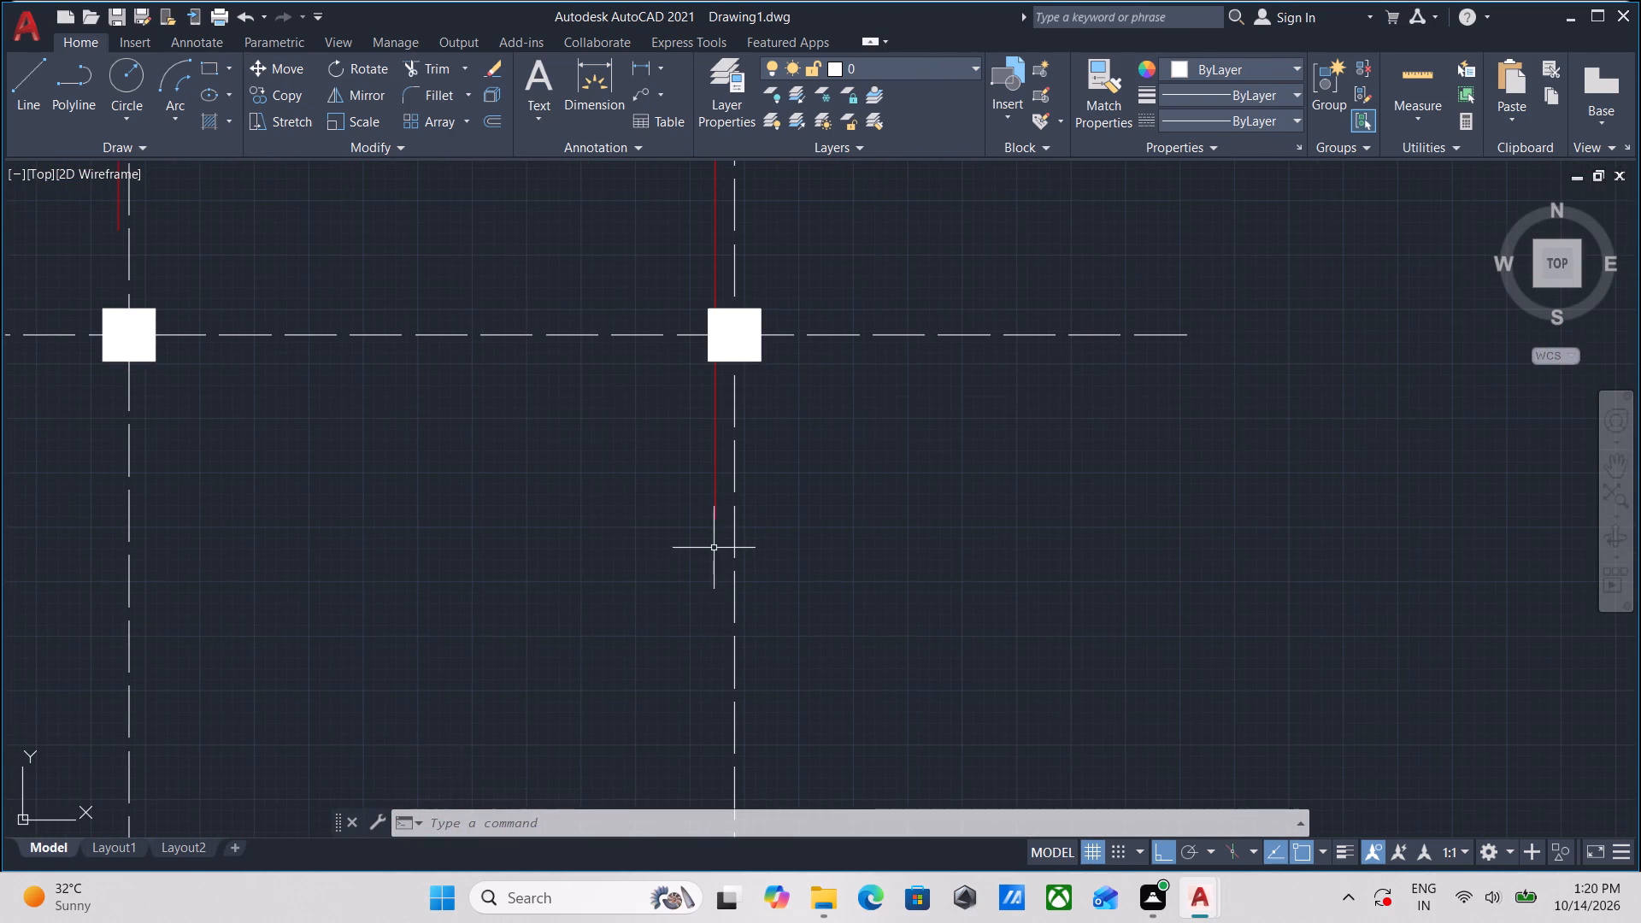
{"action": "left_click", "coordinate": [713, 525]}
{"action": "left_click", "coordinate": [715, 575]}
{"action": "left_click", "coordinate": [721, 563]}
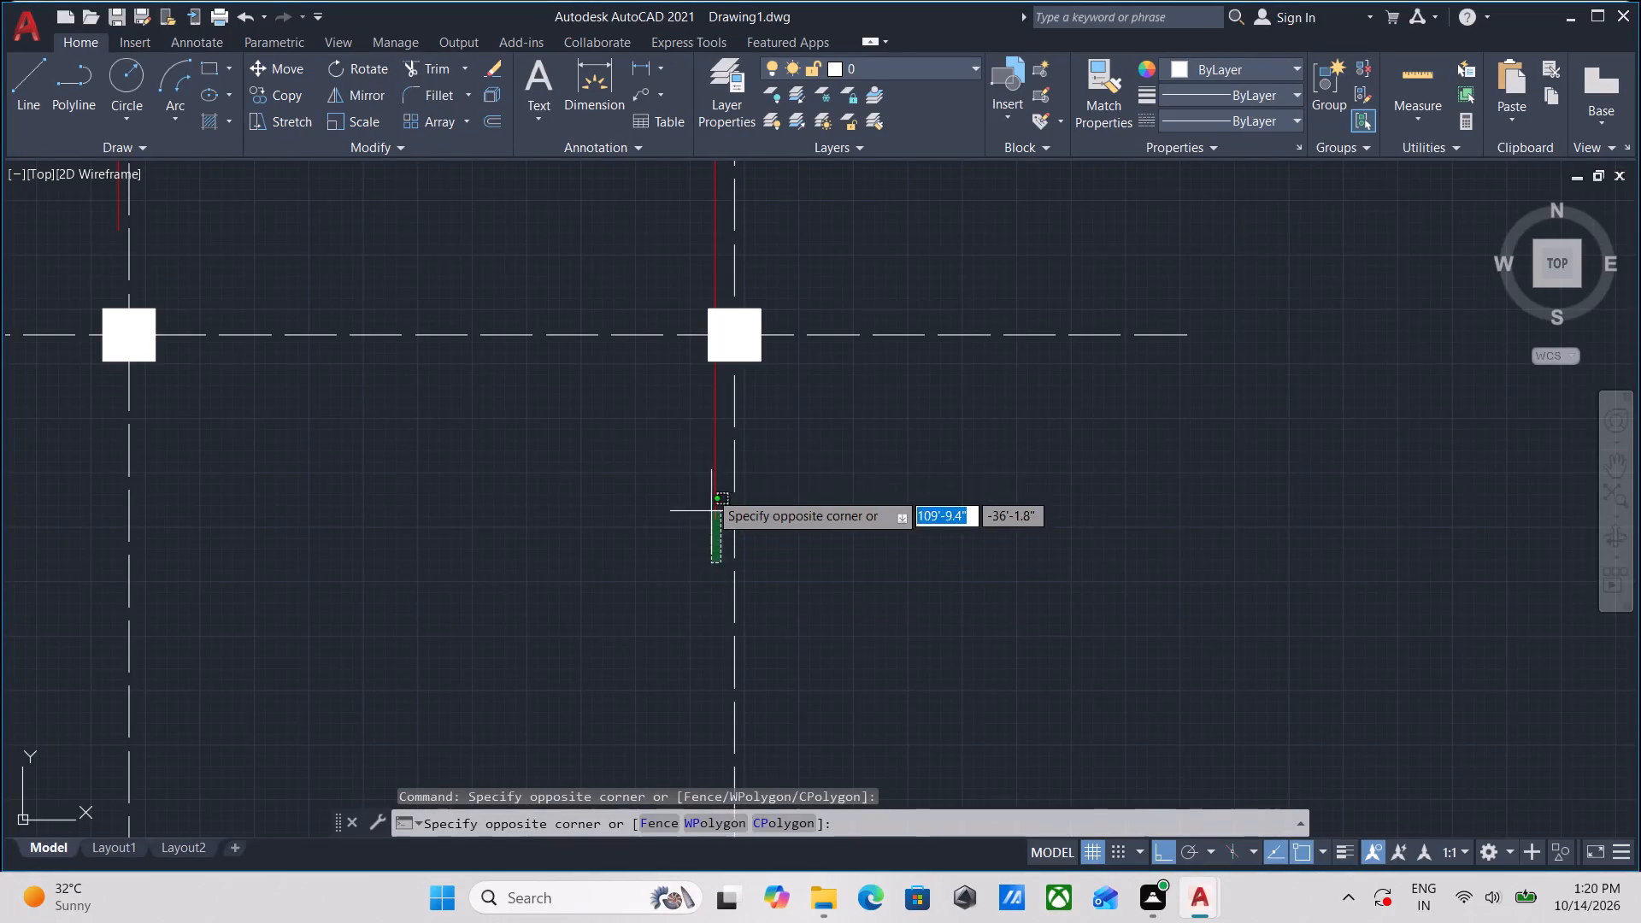
{"action": "left_click", "coordinate": [685, 440]}
{"action": "scroll", "coordinate": [611, 444], "scroll_direction": "down", "scroll_amount": 2}
{"action": "middle_click_drag", "start_coordinate": [611, 444], "coordinate": [644, 653]}
{"action": "scroll", "coordinate": [558, 409], "scroll_direction": "up", "scroll_amount": 2}
{"action": "left_click_drag", "start_coordinate": [616, 640], "coordinate": [605, 608]}
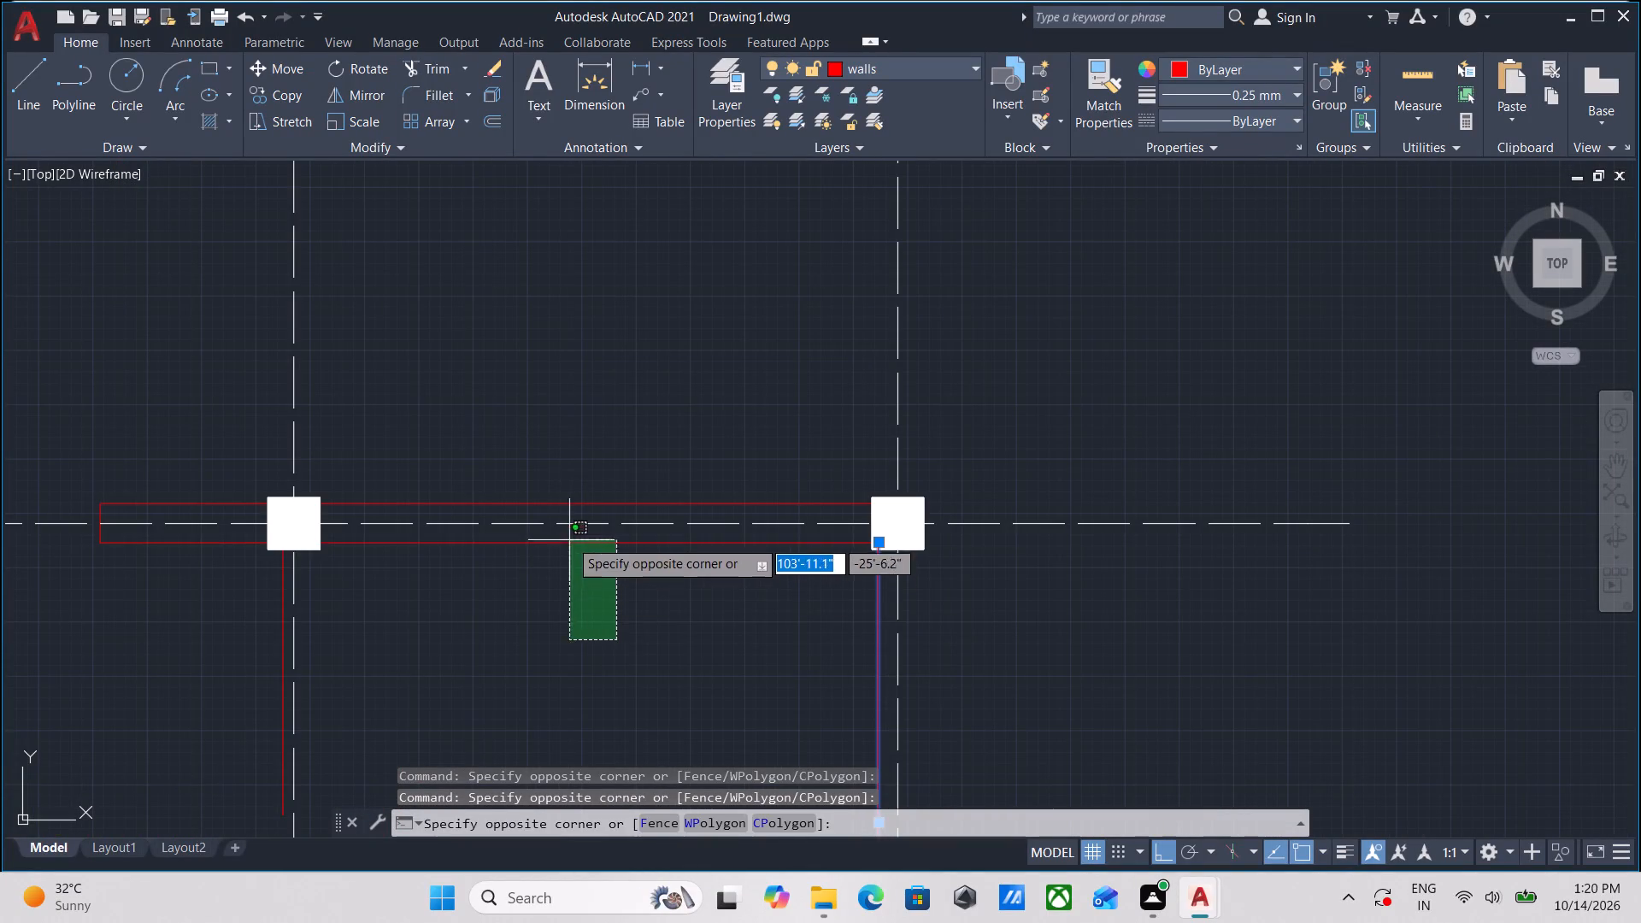
{"action": "left_click", "coordinate": [563, 535]}
{"action": "scroll", "coordinate": [545, 500], "scroll_direction": "up", "scroll_amount": 2}
{"action": "left_click", "coordinate": [530, 529]}
{"action": "left_click", "coordinate": [441, 413]}
{"action": "scroll", "coordinate": [441, 413], "scroll_direction": "down", "scroll_amount": 2}
{"action": "middle_click_drag", "start_coordinate": [441, 413], "coordinate": [788, 399]}
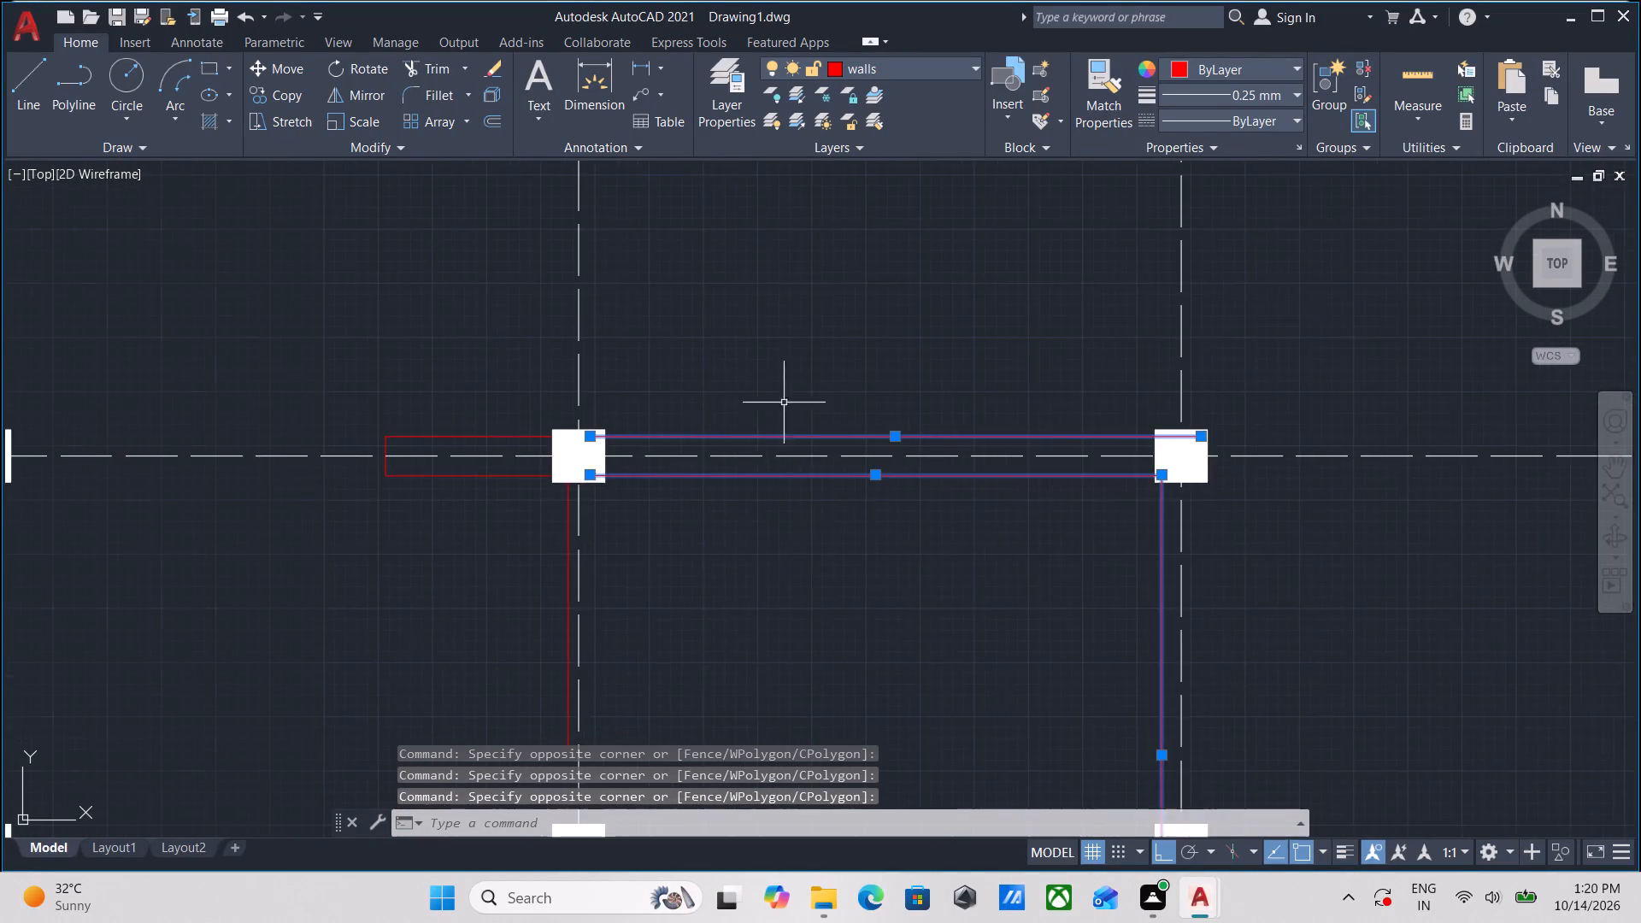
{"action": "scroll", "coordinate": [508, 484], "scroll_direction": "up", "scroll_amount": 2}
{"action": "left_click", "coordinate": [503, 490]}
{"action": "left_click", "coordinate": [422, 438]}
{"action": "left_click", "coordinate": [673, 551]}
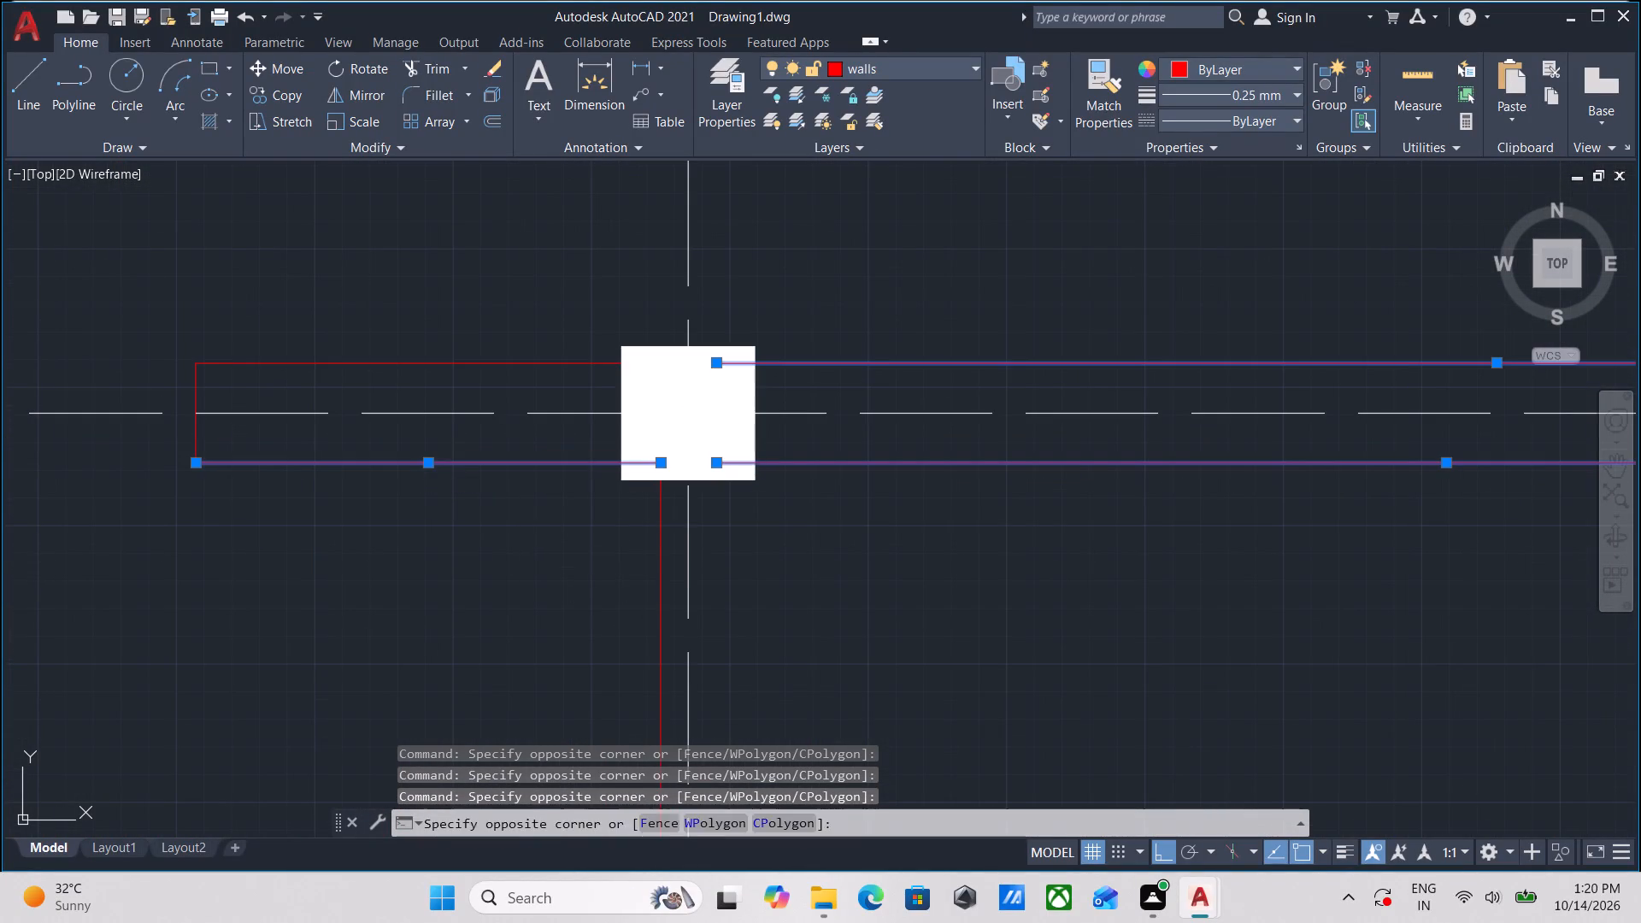
{"action": "left_click", "coordinate": [553, 560]}
{"action": "scroll", "coordinate": [423, 541], "scroll_direction": "down", "scroll_amount": 1}
{"action": "middle_click_drag", "start_coordinate": [423, 541], "coordinate": [566, 662]}
{"action": "scroll", "coordinate": [566, 662], "scroll_direction": "up", "scroll_amount": 1}
{"action": "scroll", "coordinate": [373, 561], "scroll_direction": "up", "scroll_amount": 2}
{"action": "left_click", "coordinate": [323, 539]}
{"action": "left_click", "coordinate": [205, 543]}
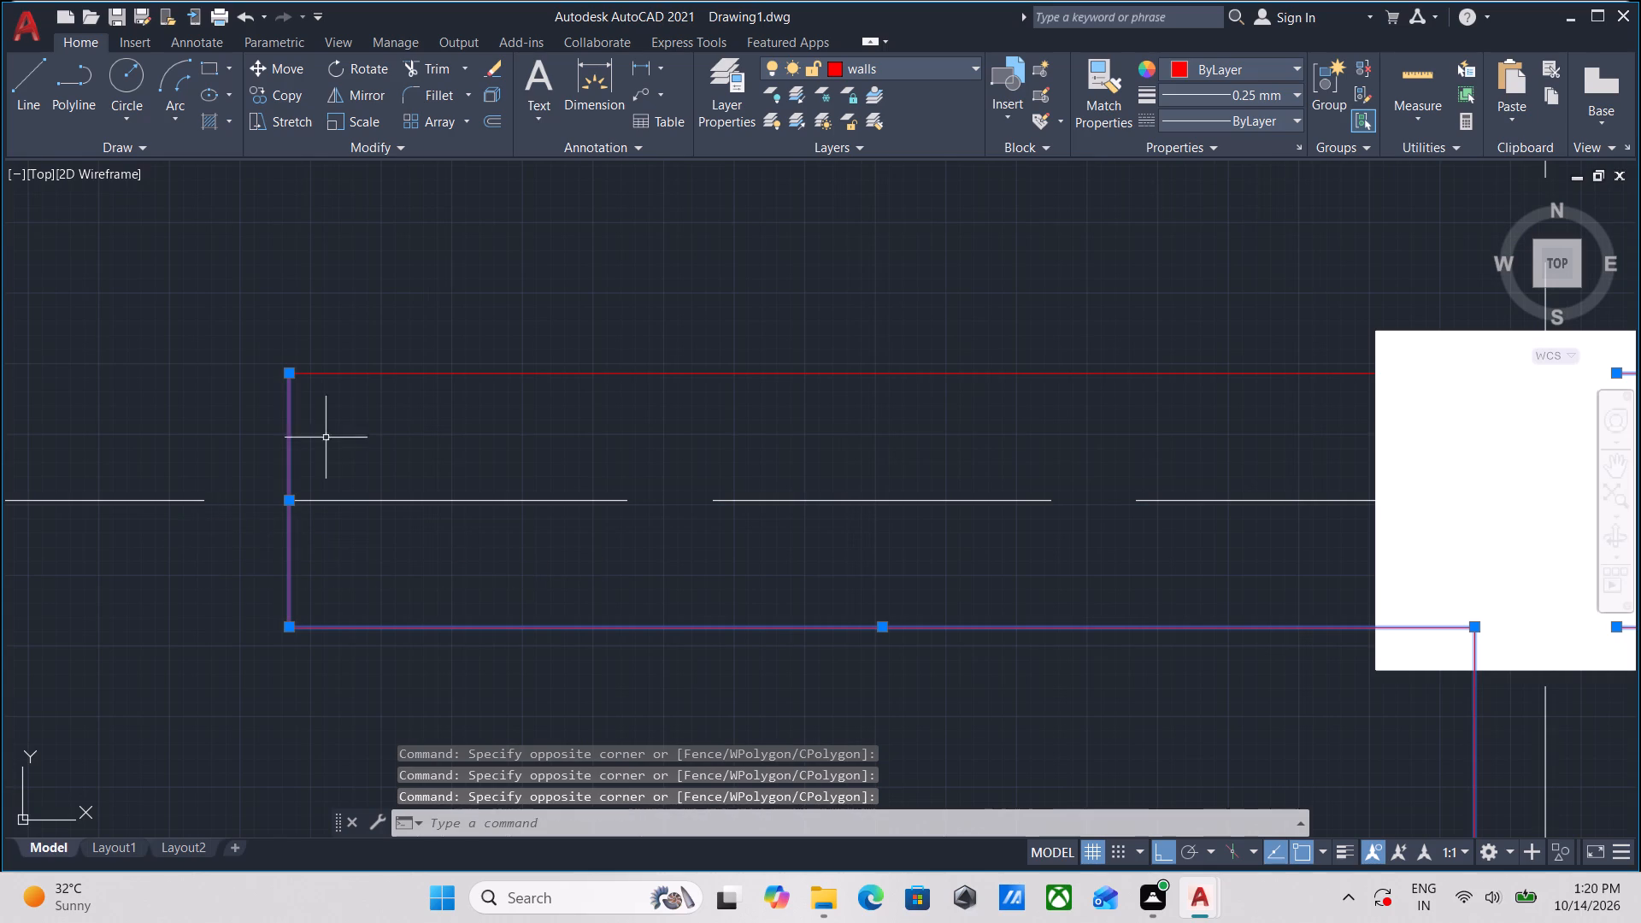
{"action": "left_click", "coordinate": [408, 407]}
{"action": "left_click", "coordinate": [350, 301]}
{"action": "right_click", "coordinate": [350, 301]}
{"action": "left_click", "coordinate": [381, 426]}
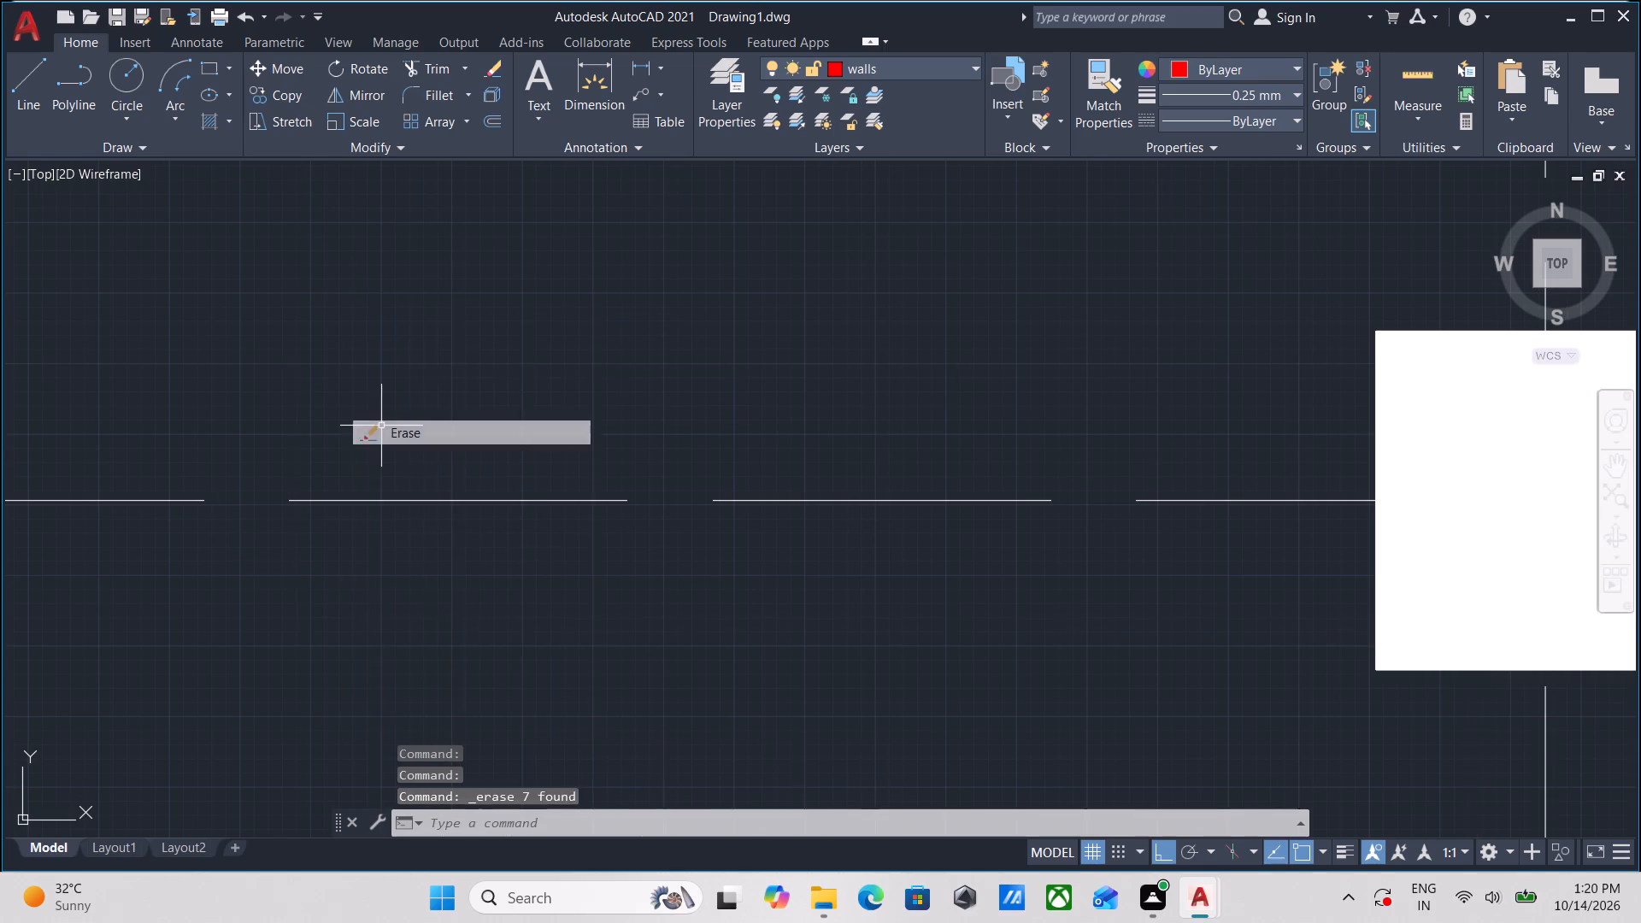
Examine the cleared column layout around the staircase, lift and southern column rows for leftover elements.
{"action": "scroll", "coordinate": [381, 426], "scroll_direction": "down", "scroll_amount": 4}
{"action": "scroll", "coordinate": [445, 454], "scroll_direction": "down", "scroll_amount": 2}
{"action": "middle_click_drag", "start_coordinate": [451, 460], "coordinate": [519, 287]}
{"action": "scroll", "coordinate": [547, 294], "scroll_direction": "down", "scroll_amount": 2}
{"action": "middle_click_drag", "start_coordinate": [469, 473], "coordinate": [496, 305]}
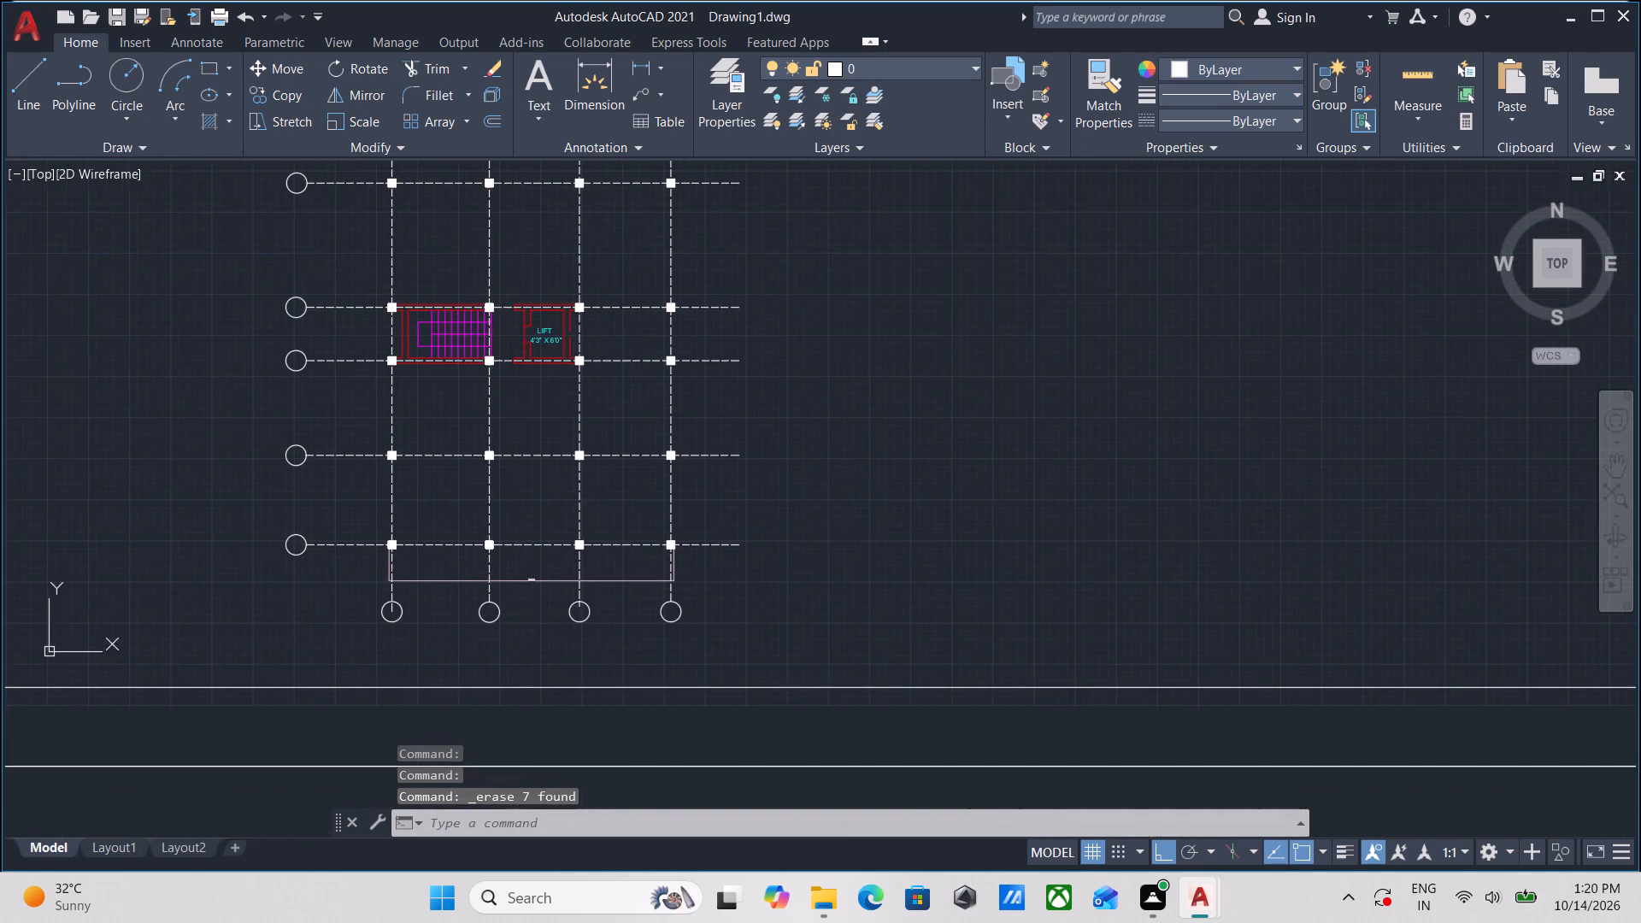
{"action": "scroll", "coordinate": [549, 473], "scroll_direction": "up", "scroll_amount": 2}
{"action": "middle_click_drag", "start_coordinate": [517, 372], "coordinate": [549, 537]}
{"action": "middle_click_drag", "start_coordinate": [562, 449], "coordinate": [664, 608]}
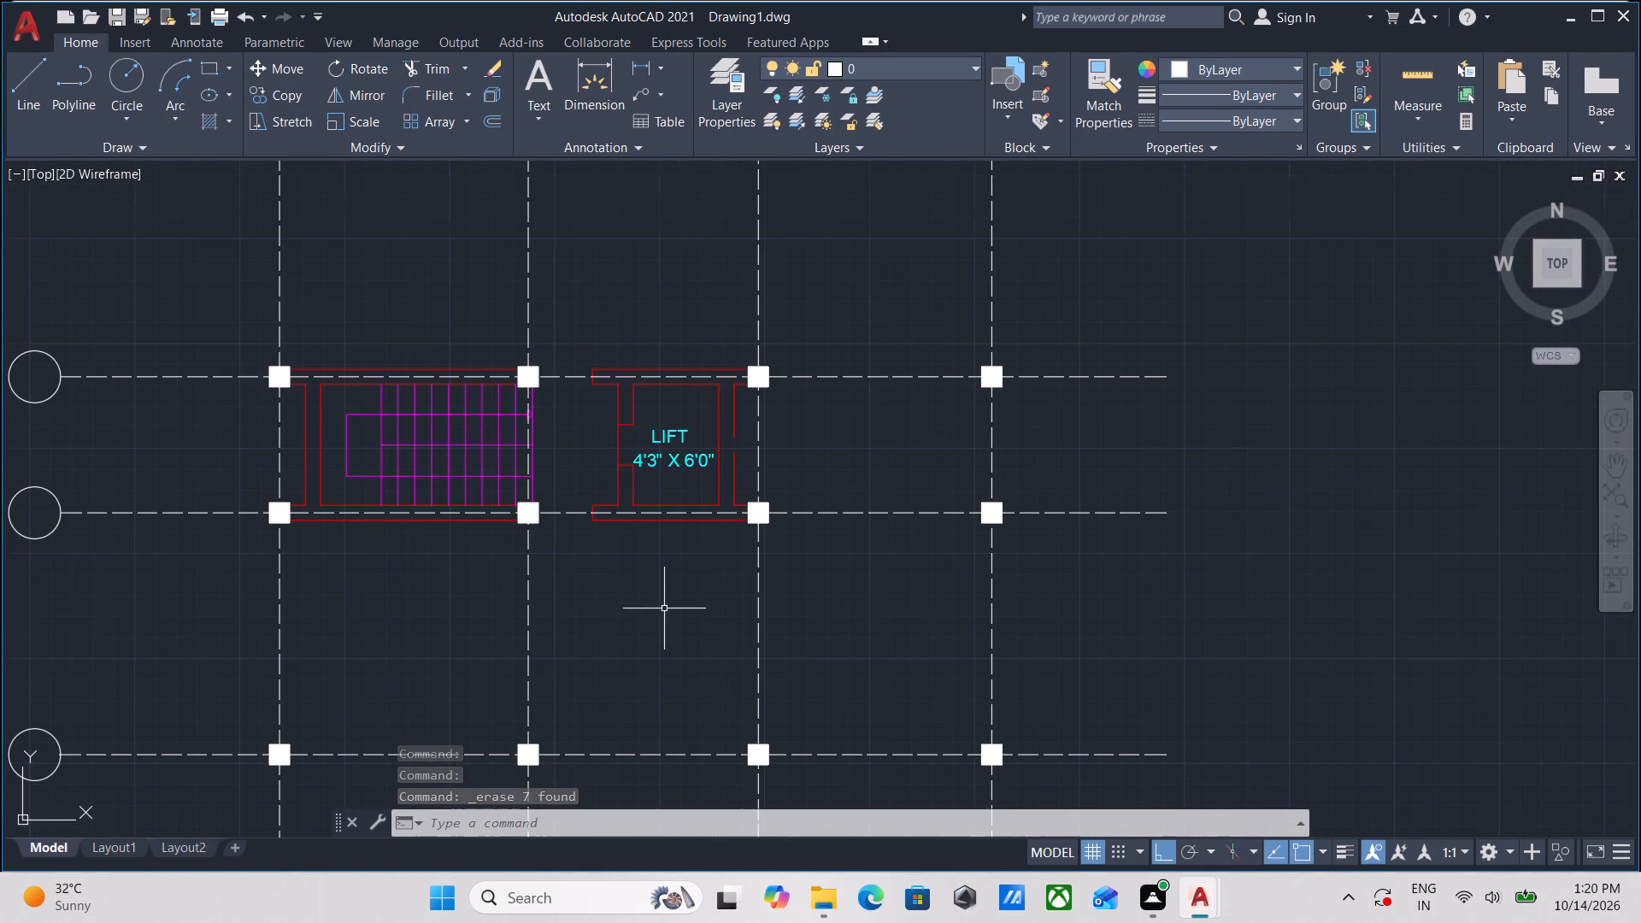
{"action": "middle_click_drag", "start_coordinate": [650, 560], "coordinate": [742, 491]}
{"action": "scroll", "coordinate": [700, 521], "scroll_direction": "down", "scroll_amount": 1}
{"action": "middle_click_drag", "start_coordinate": [700, 521], "coordinate": [743, 495]}
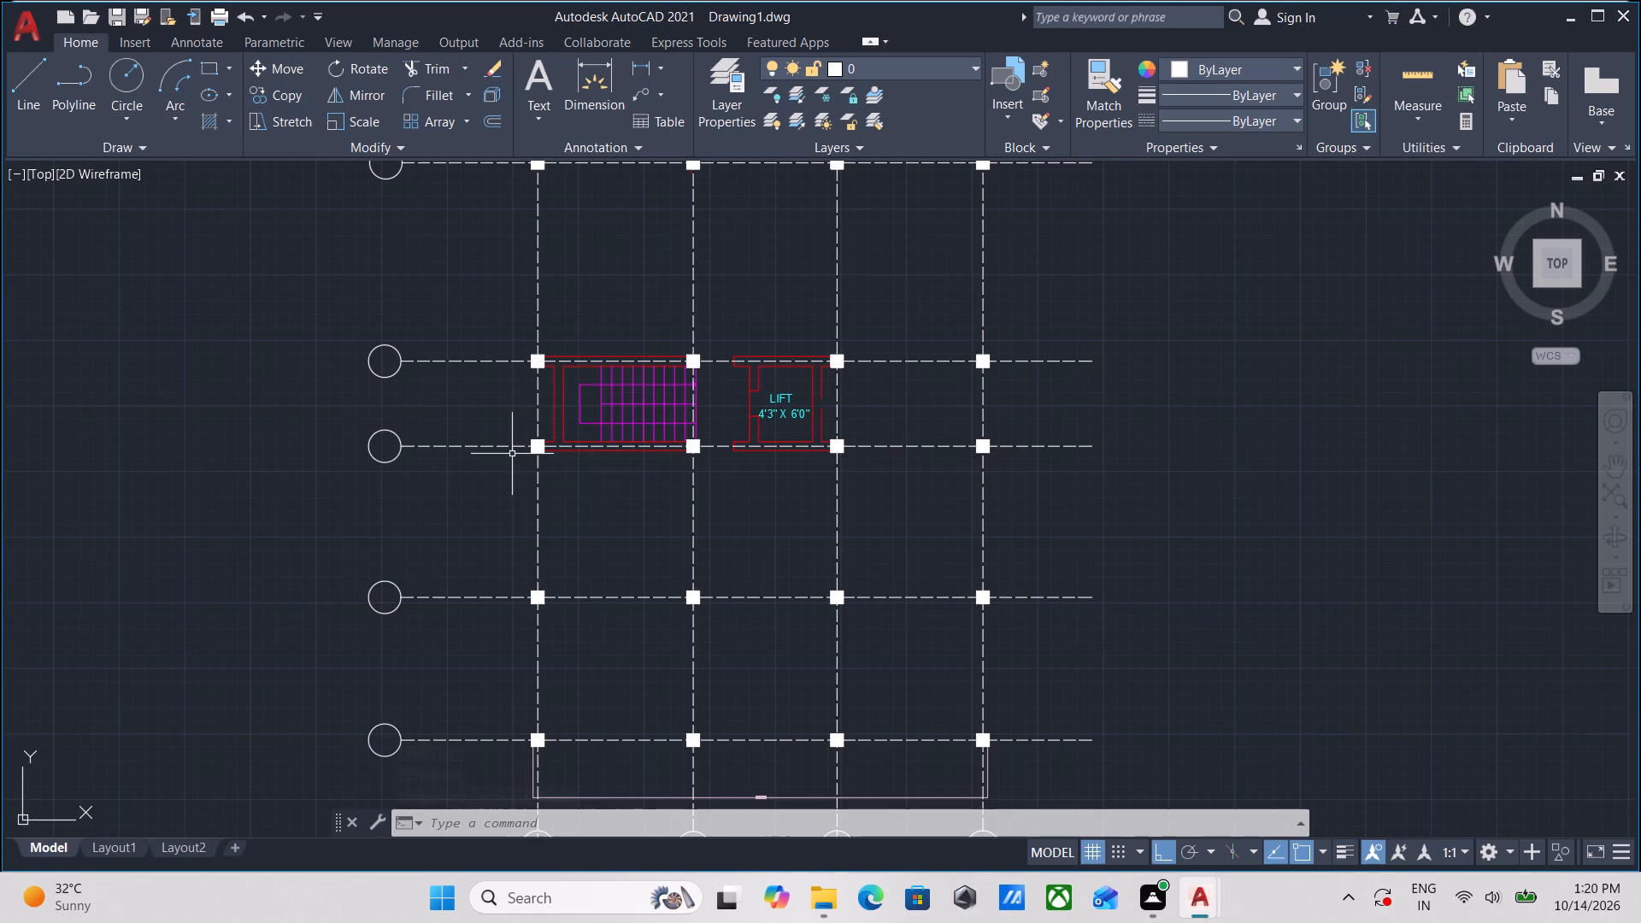
{"action": "scroll", "coordinate": [544, 467], "scroll_direction": "up", "scroll_amount": 2}
{"action": "scroll", "coordinate": [563, 464], "scroll_direction": "down", "scroll_amount": 1}
{"action": "middle_click_drag", "start_coordinate": [563, 464], "coordinate": [573, 399]}
{"action": "scroll", "coordinate": [591, 425], "scroll_direction": "down", "scroll_amount": 1}
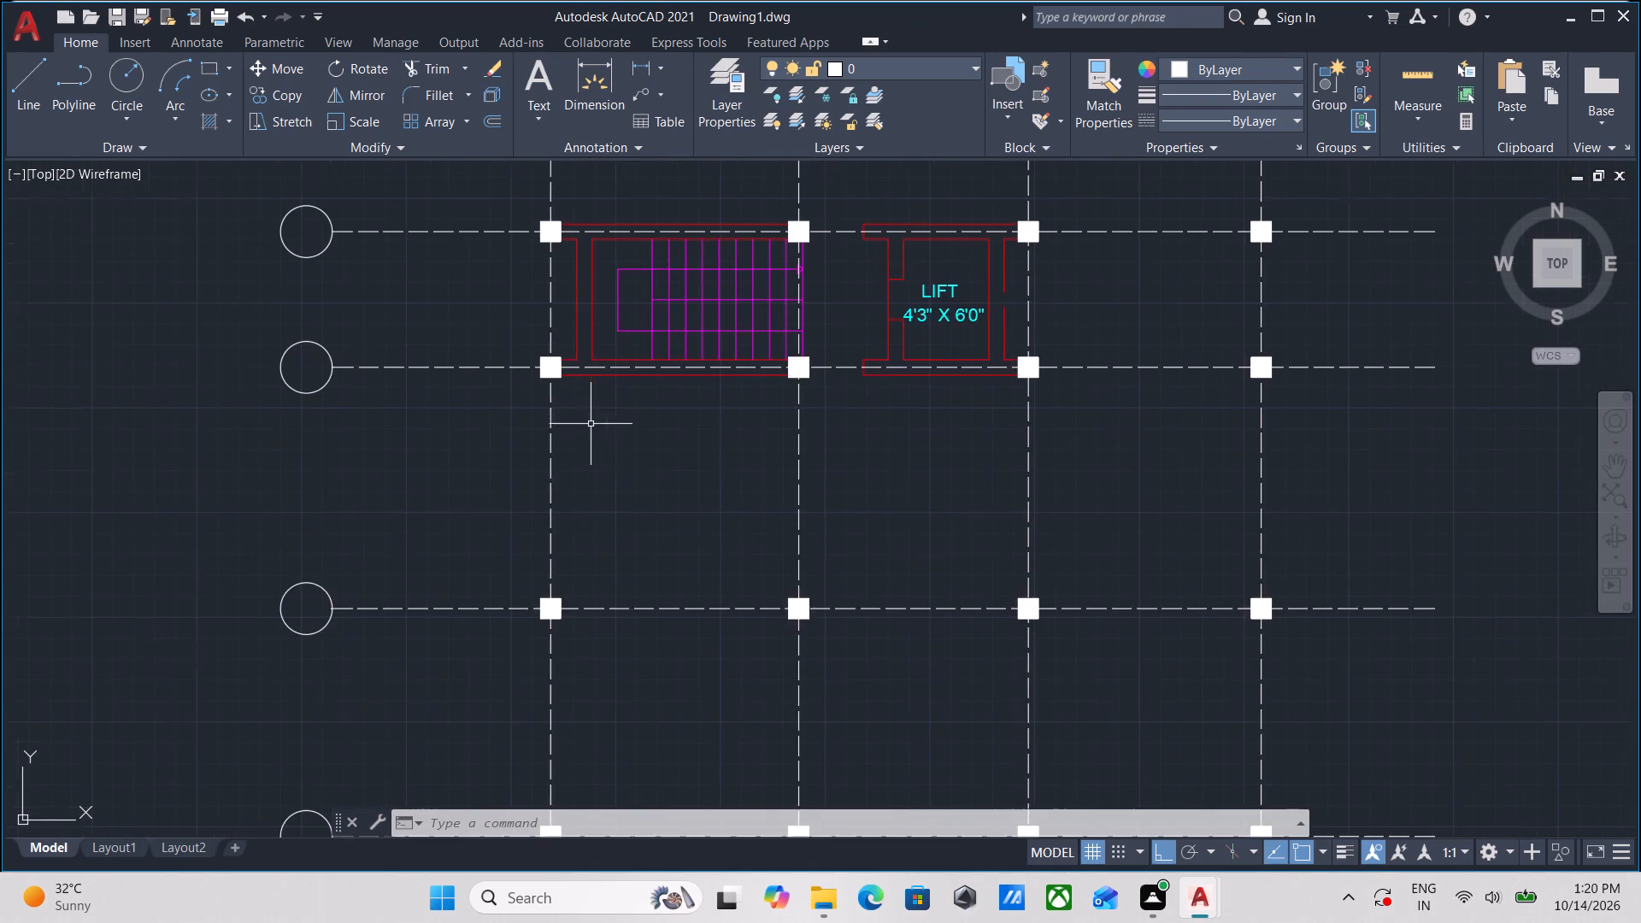
{"action": "scroll", "coordinate": [591, 425], "scroll_direction": "down", "scroll_amount": 1}
{"action": "middle_click_drag", "start_coordinate": [591, 426], "coordinate": [592, 350]}
{"action": "scroll", "coordinate": [592, 349], "scroll_direction": "down", "scroll_amount": 1}
{"action": "middle_click_drag", "start_coordinate": [592, 349], "coordinate": [579, 274]}
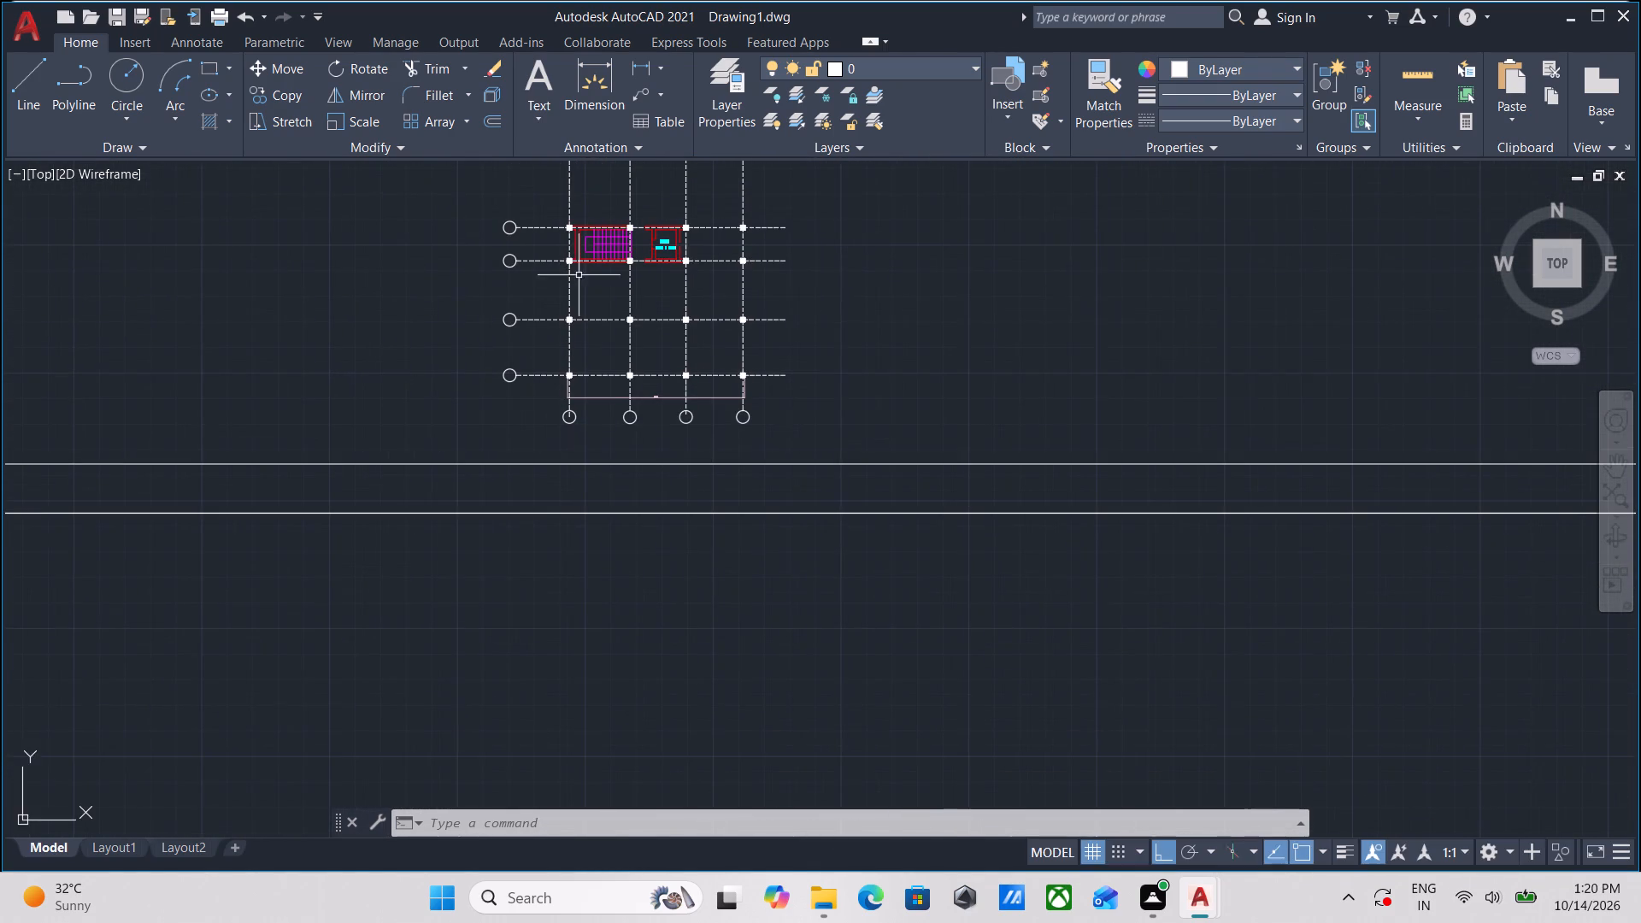
Copy the grid letters A to F from the ground floor plan's west row circles into the matching circles of the column layout.
{"action": "scroll", "coordinate": [626, 438], "scroll_direction": "up", "scroll_amount": 1}
{"action": "middle_click_drag", "start_coordinate": [562, 433], "coordinate": [587, 591]}
{"action": "scroll", "coordinate": [300, 359], "scroll_direction": "down", "scroll_amount": 1}
{"action": "middle_click_drag", "start_coordinate": [300, 359], "coordinate": [354, 564]}
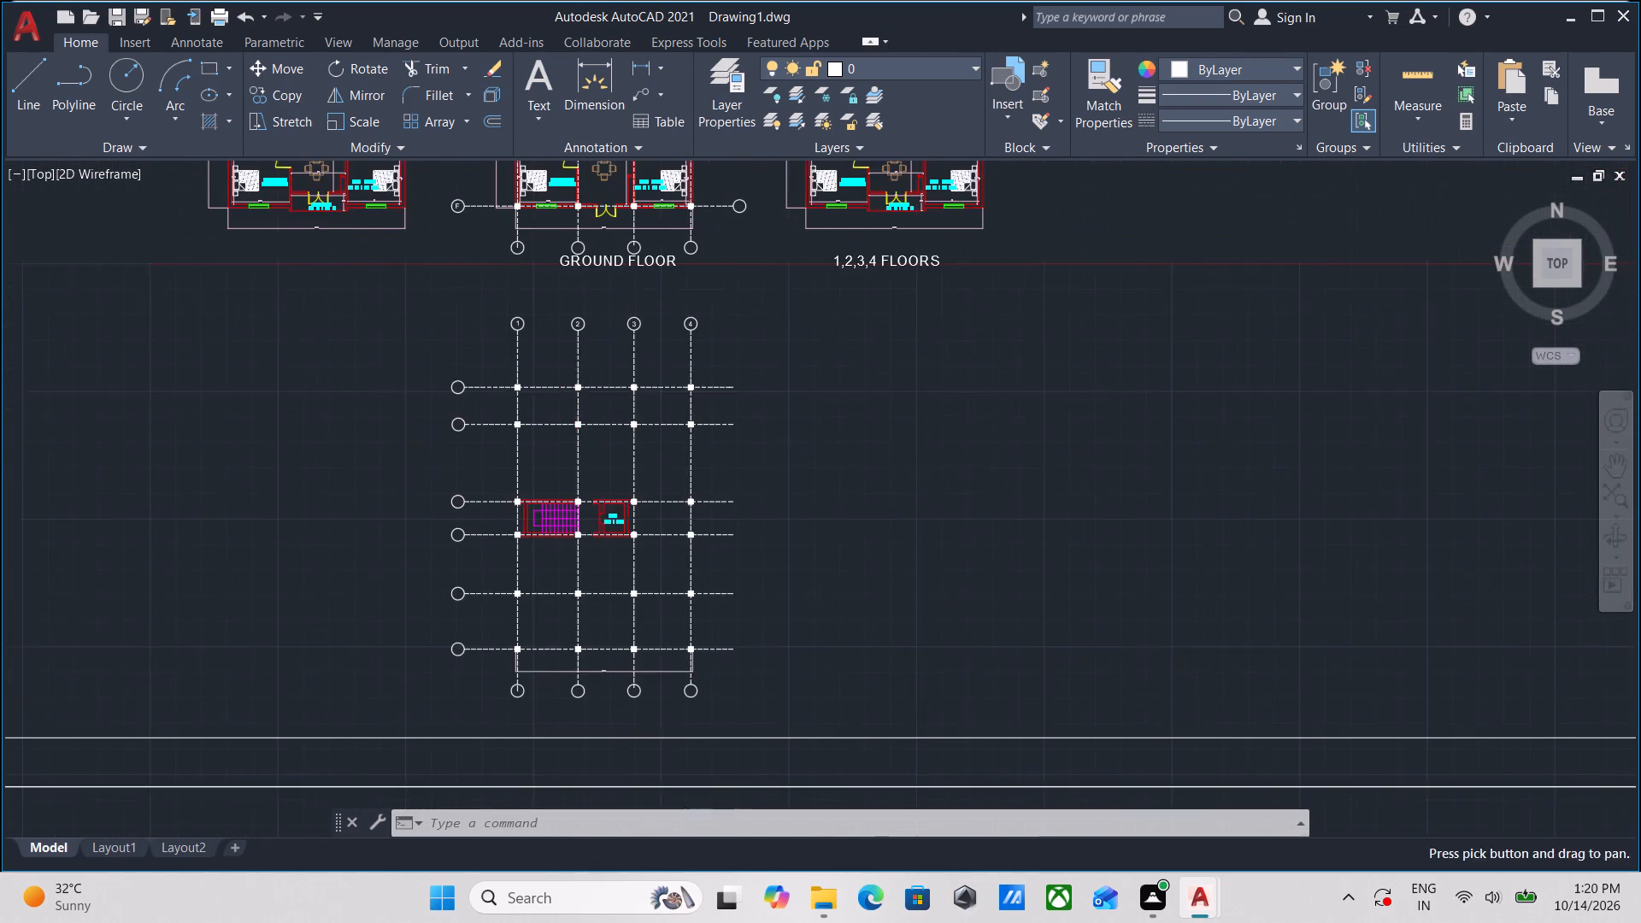
{"action": "scroll", "coordinate": [357, 435], "scroll_direction": "down", "scroll_amount": 1}
{"action": "middle_click_drag", "start_coordinate": [357, 435], "coordinate": [356, 549]}
{"action": "scroll", "coordinate": [401, 233], "scroll_direction": "up", "scroll_amount": 2}
{"action": "scroll", "coordinate": [463, 293], "scroll_direction": "up", "scroll_amount": 2}
{"action": "middle_click_drag", "start_coordinate": [442, 233], "coordinate": [450, 373]}
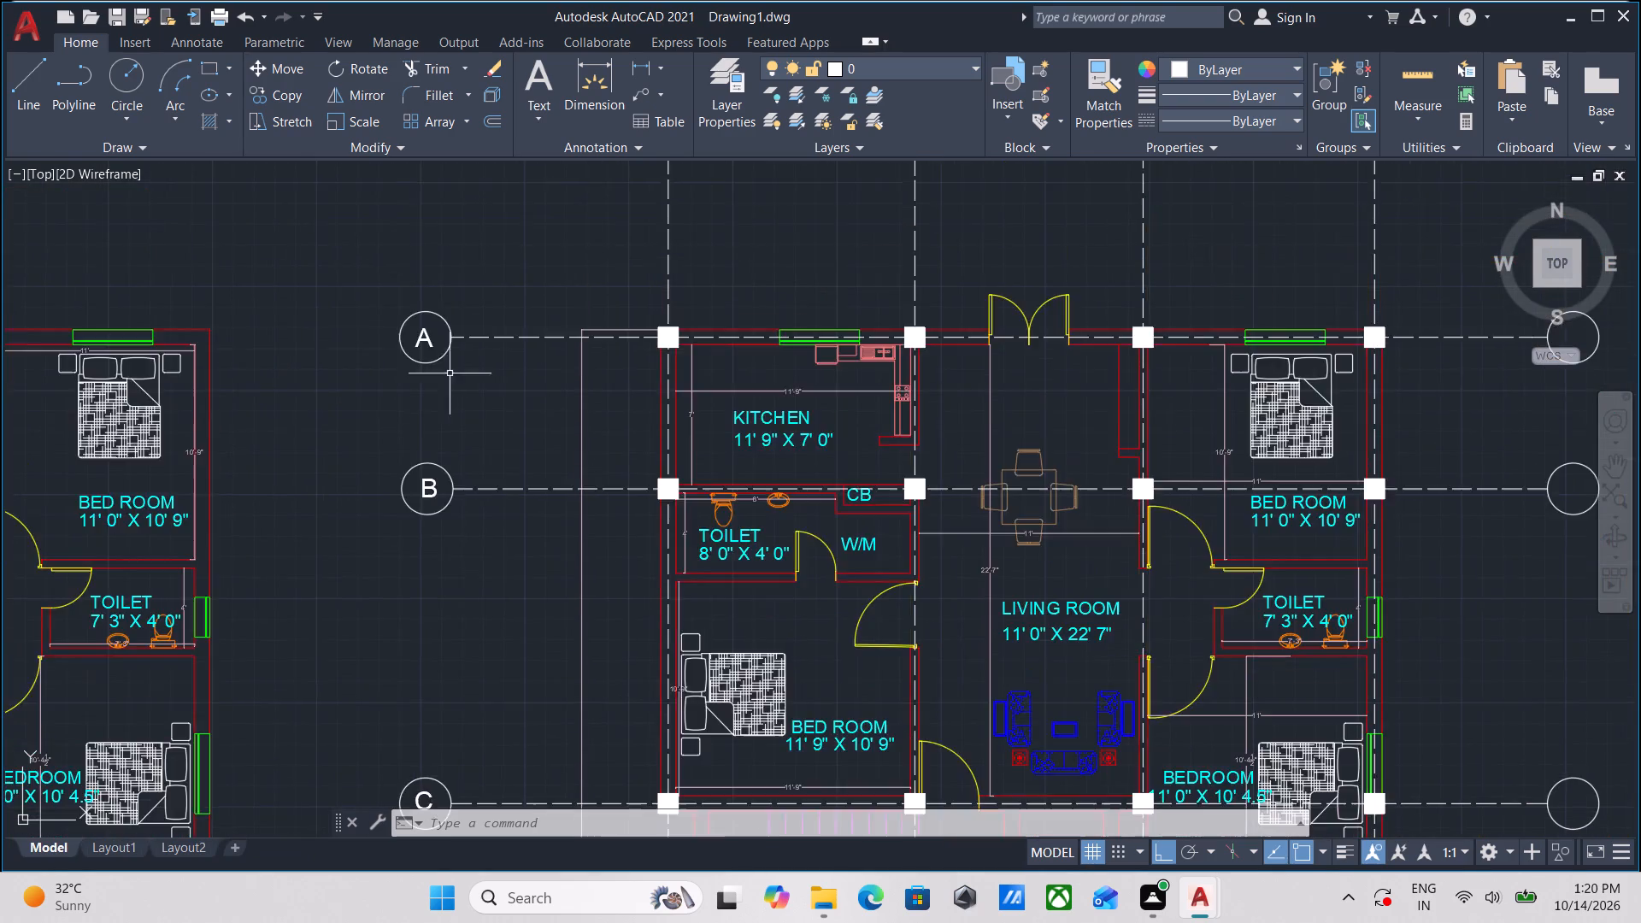
{"action": "scroll", "coordinate": [438, 351], "scroll_direction": "up", "scroll_amount": 3}
{"action": "left_click", "coordinate": [436, 350]}
{"action": "left_click", "coordinate": [343, 269]}
{"action": "middle_click_drag", "start_coordinate": [415, 437], "coordinate": [450, 261]}
{"action": "scroll", "coordinate": [454, 420], "scroll_direction": "down", "scroll_amount": 2}
{"action": "middle_click_drag", "start_coordinate": [454, 433], "coordinate": [478, 309]}
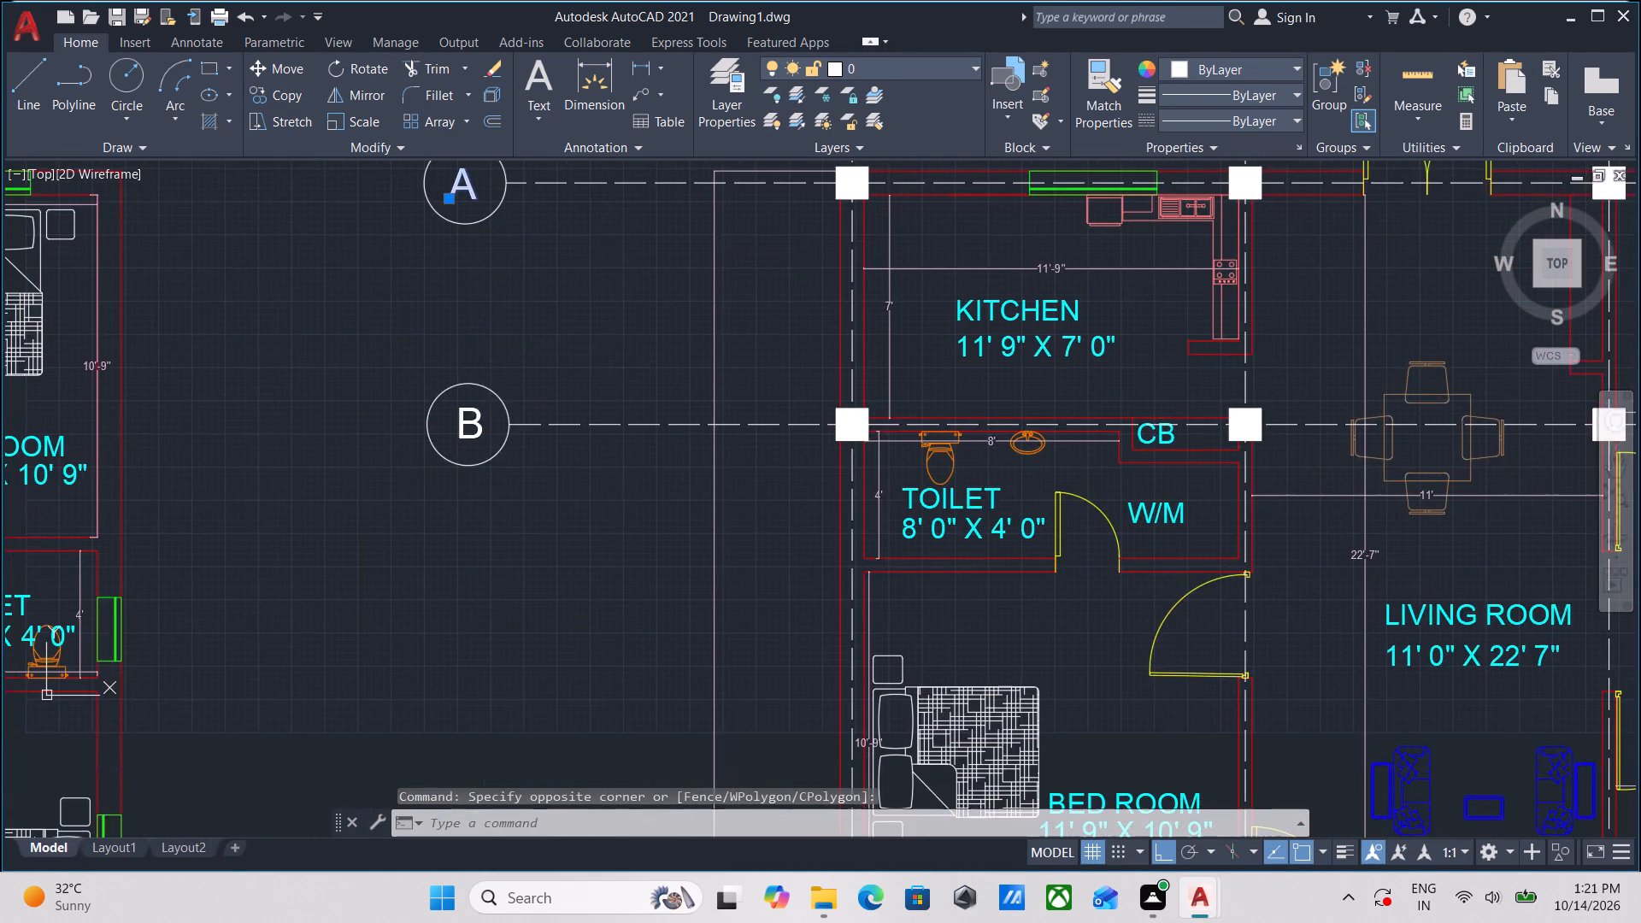
{"action": "scroll", "coordinate": [462, 414], "scroll_direction": "up", "scroll_amount": 2}
{"action": "left_click", "coordinate": [493, 473]}
{"action": "left_click", "coordinate": [465, 409]}
{"action": "scroll", "coordinate": [464, 430], "scroll_direction": "down", "scroll_amount": 2}
{"action": "middle_click_drag", "start_coordinate": [464, 431], "coordinate": [515, 257]}
{"action": "scroll", "coordinate": [516, 256], "scroll_direction": "up", "scroll_amount": 1}
{"action": "scroll", "coordinate": [521, 474], "scroll_direction": "down", "scroll_amount": 1}
{"action": "middle_click_drag", "start_coordinate": [521, 473], "coordinate": [535, 250]}
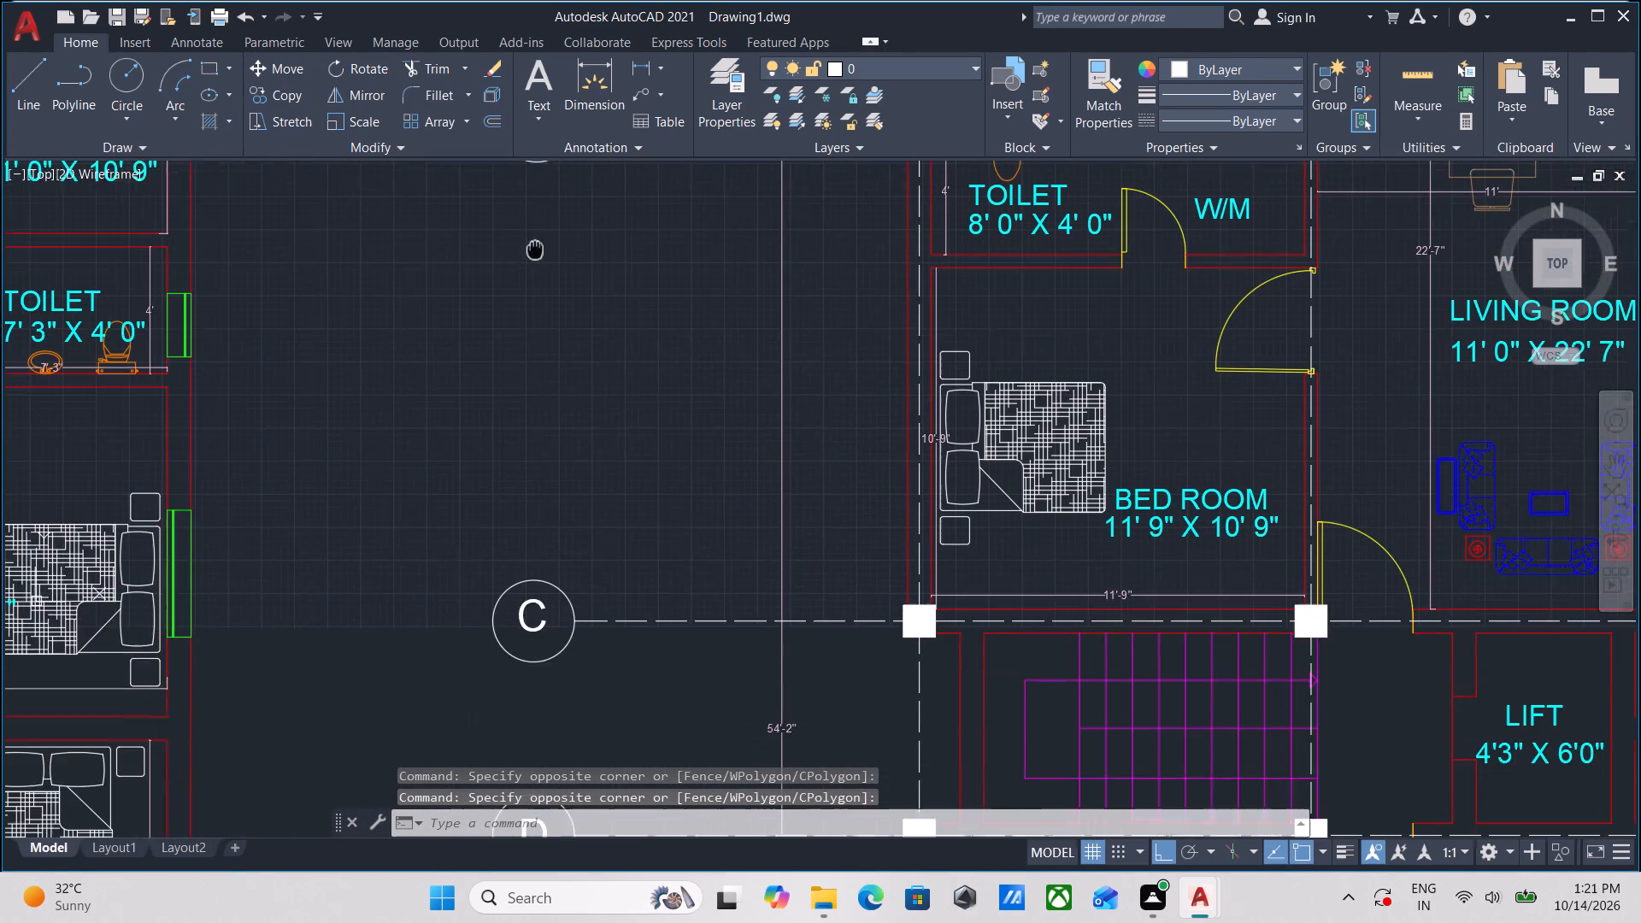
{"action": "left_click", "coordinate": [538, 636]}
{"action": "left_click", "coordinate": [533, 596]}
{"action": "scroll", "coordinate": [533, 596], "scroll_direction": "down", "scroll_amount": 1}
{"action": "middle_click_drag", "start_coordinate": [533, 596], "coordinate": [539, 323]}
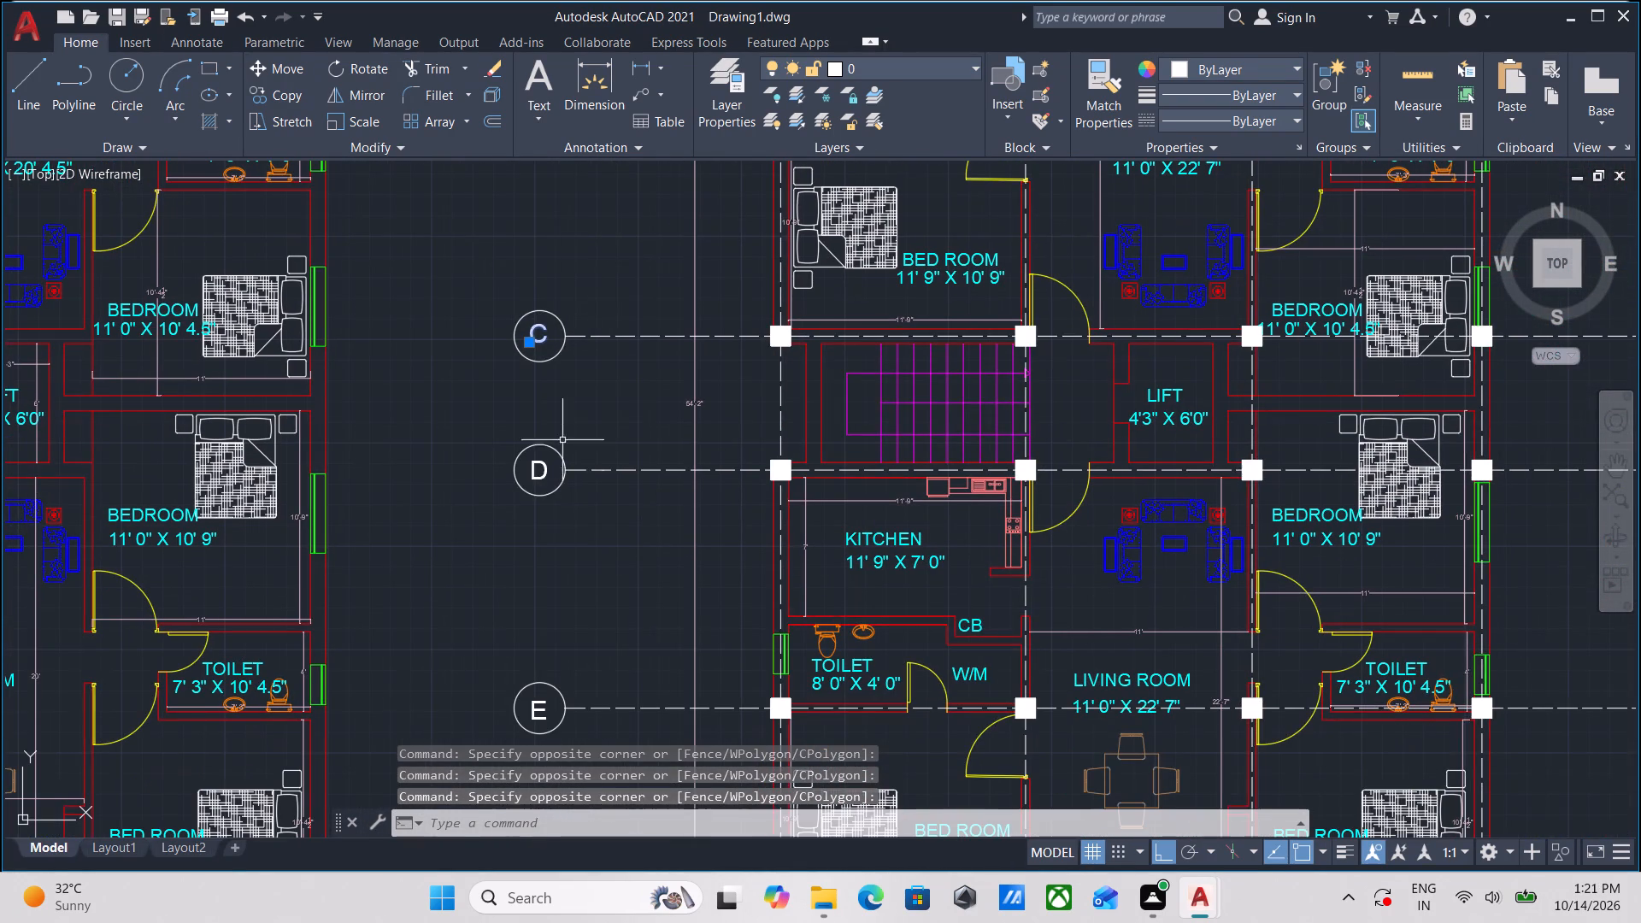
{"action": "left_click", "coordinate": [550, 485]}
{"action": "left_click", "coordinate": [528, 444]}
{"action": "scroll", "coordinate": [528, 444], "scroll_direction": "down", "scroll_amount": 1}
{"action": "scroll", "coordinate": [553, 466], "scroll_direction": "up", "scroll_amount": 1}
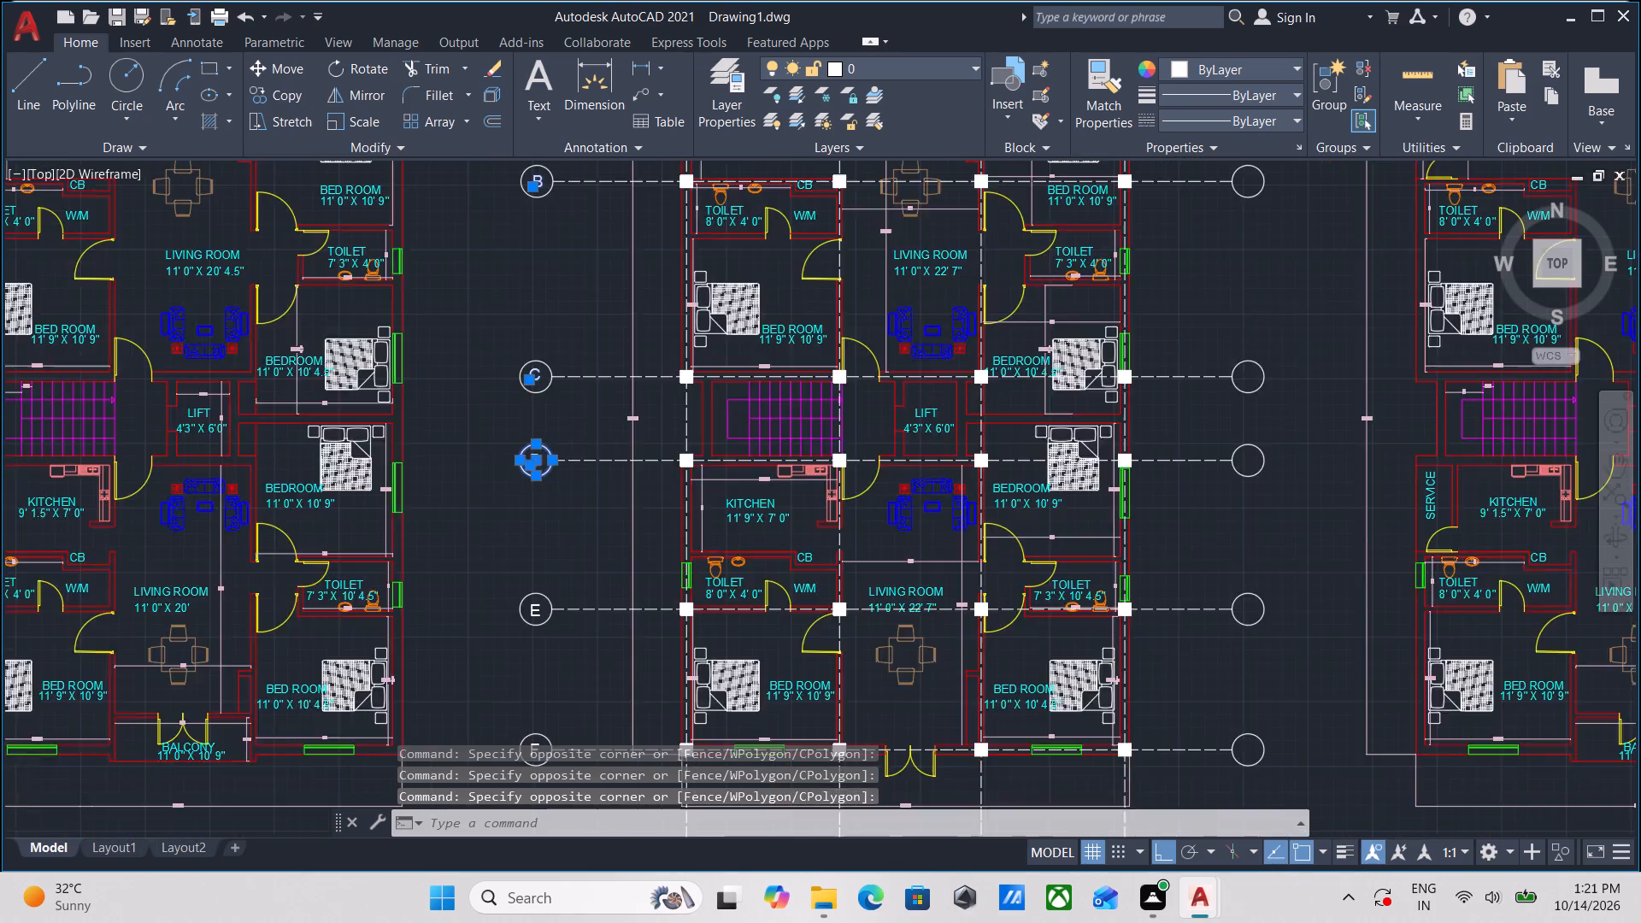
{"action": "scroll", "coordinate": [553, 466], "scroll_direction": "up", "scroll_amount": 2}
{"action": "left_click", "coordinate": [545, 520], "text": "shift"}
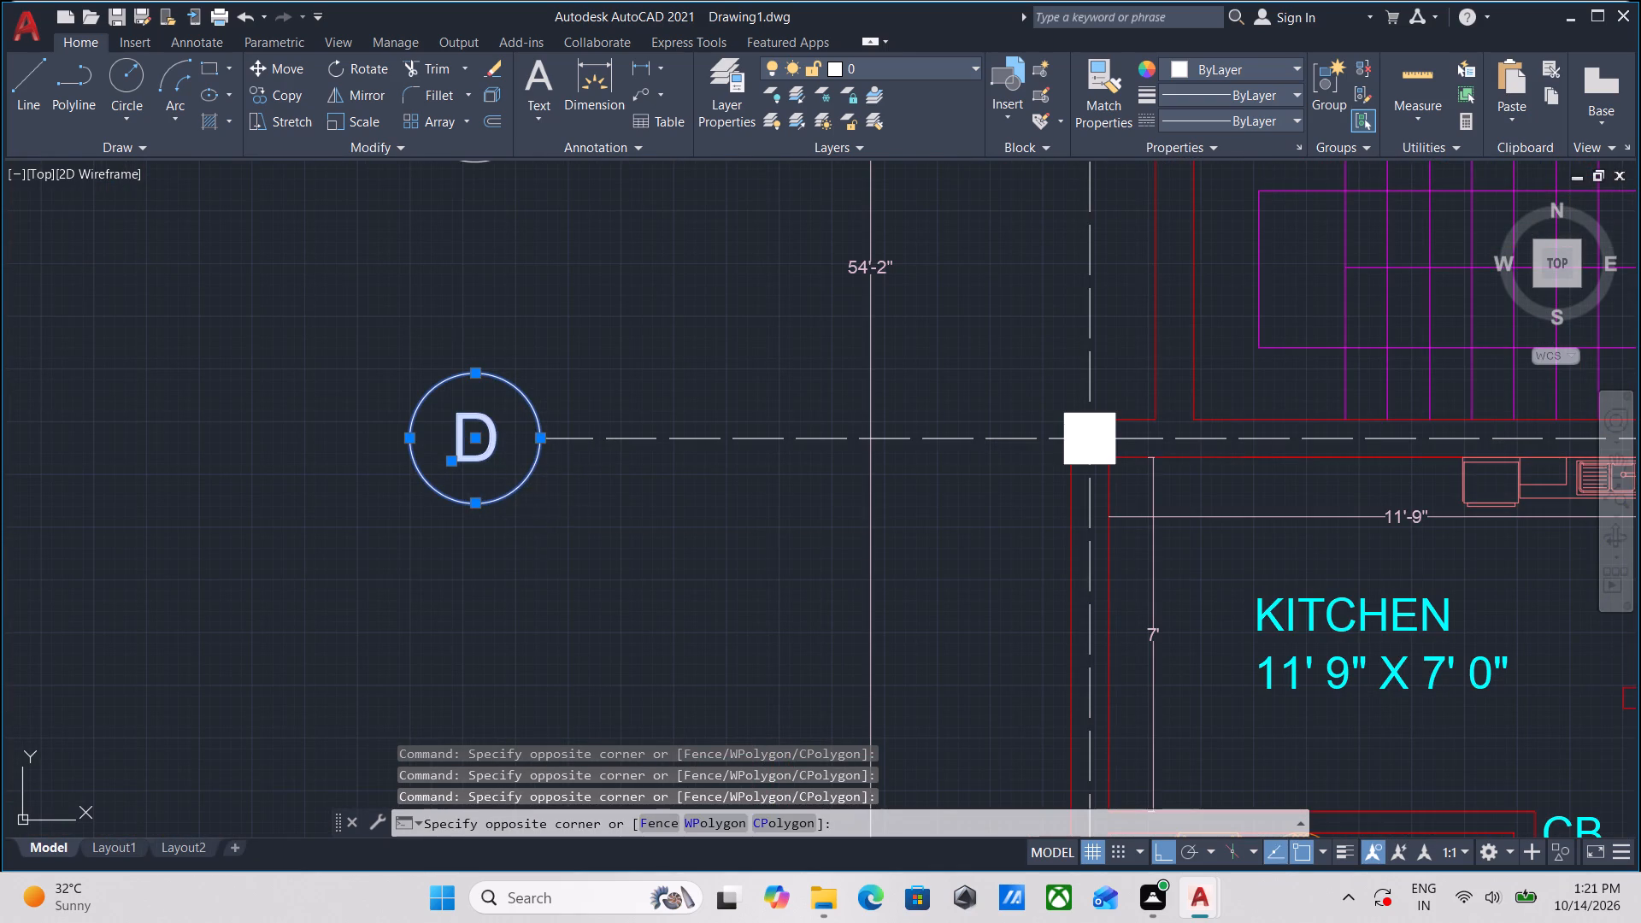
{"action": "left_click", "coordinate": [506, 474], "text": "shift"}
{"action": "scroll", "coordinate": [493, 480], "scroll_direction": "down", "scroll_amount": 4}
{"action": "middle_click_drag", "start_coordinate": [521, 525], "coordinate": [541, 401]}
{"action": "scroll", "coordinate": [505, 429], "scroll_direction": "up", "scroll_amount": 5}
{"action": "left_click", "coordinate": [523, 497]}
{"action": "left_click", "coordinate": [488, 421]}
{"action": "scroll", "coordinate": [488, 426], "scroll_direction": "down", "scroll_amount": 2}
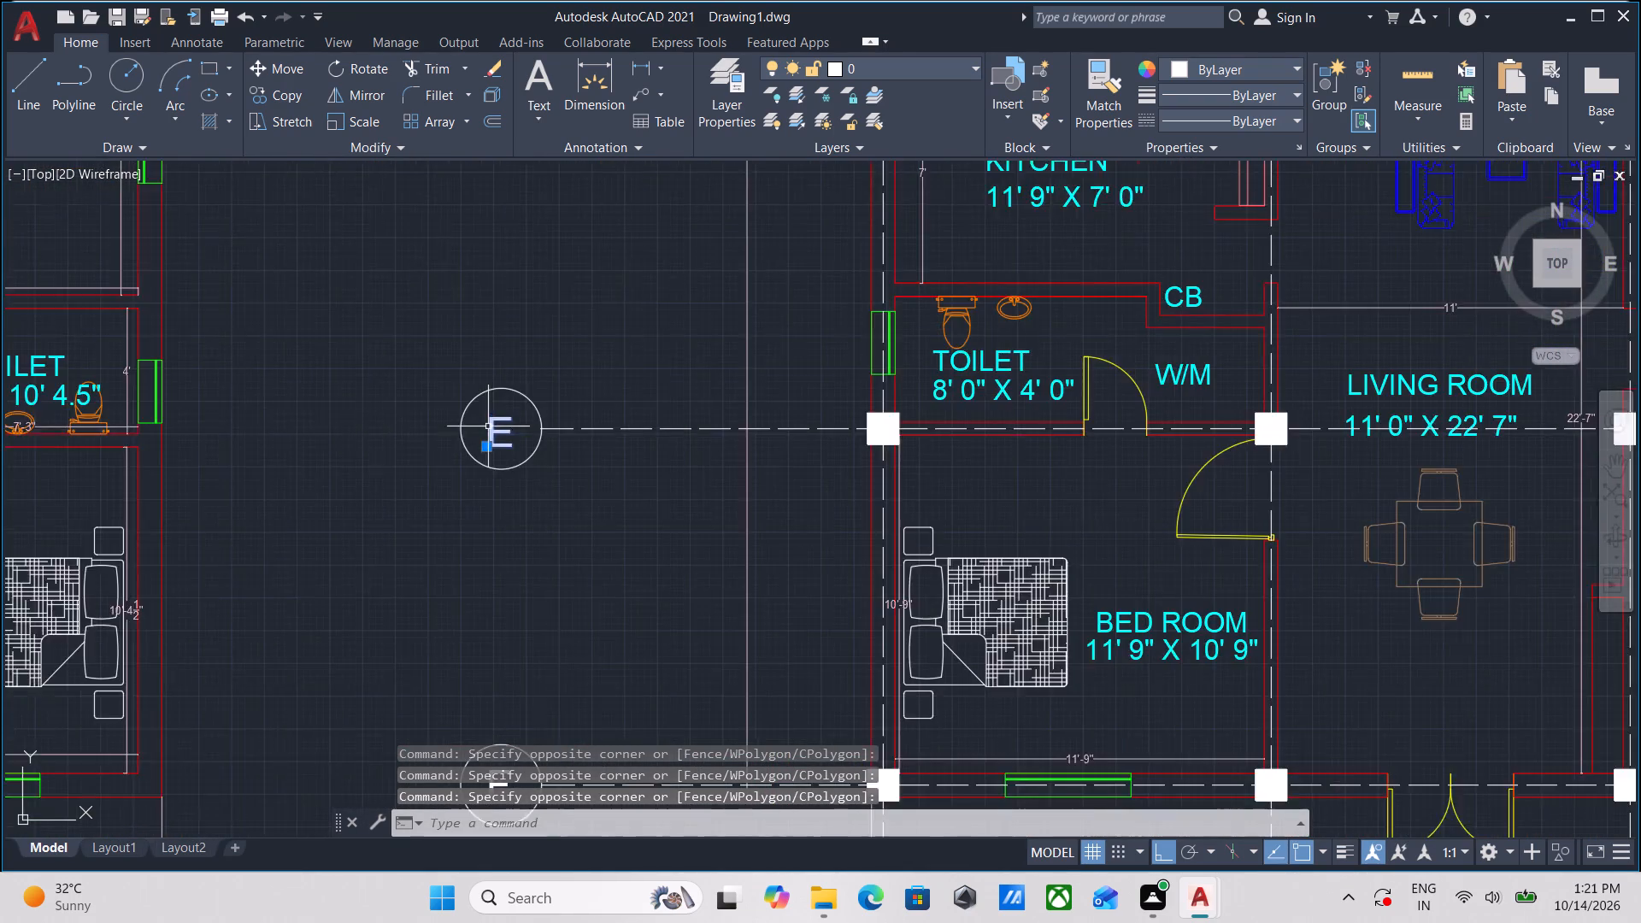
{"action": "middle_click_drag", "start_coordinate": [488, 426], "coordinate": [587, 276]}
{"action": "scroll", "coordinate": [619, 500], "scroll_direction": "down", "scroll_amount": 2}
{"action": "middle_click_drag", "start_coordinate": [619, 500], "coordinate": [650, 413]}
{"action": "scroll", "coordinate": [650, 482], "scroll_direction": "up", "scroll_amount": 3}
{"action": "left_click", "coordinate": [615, 450]}
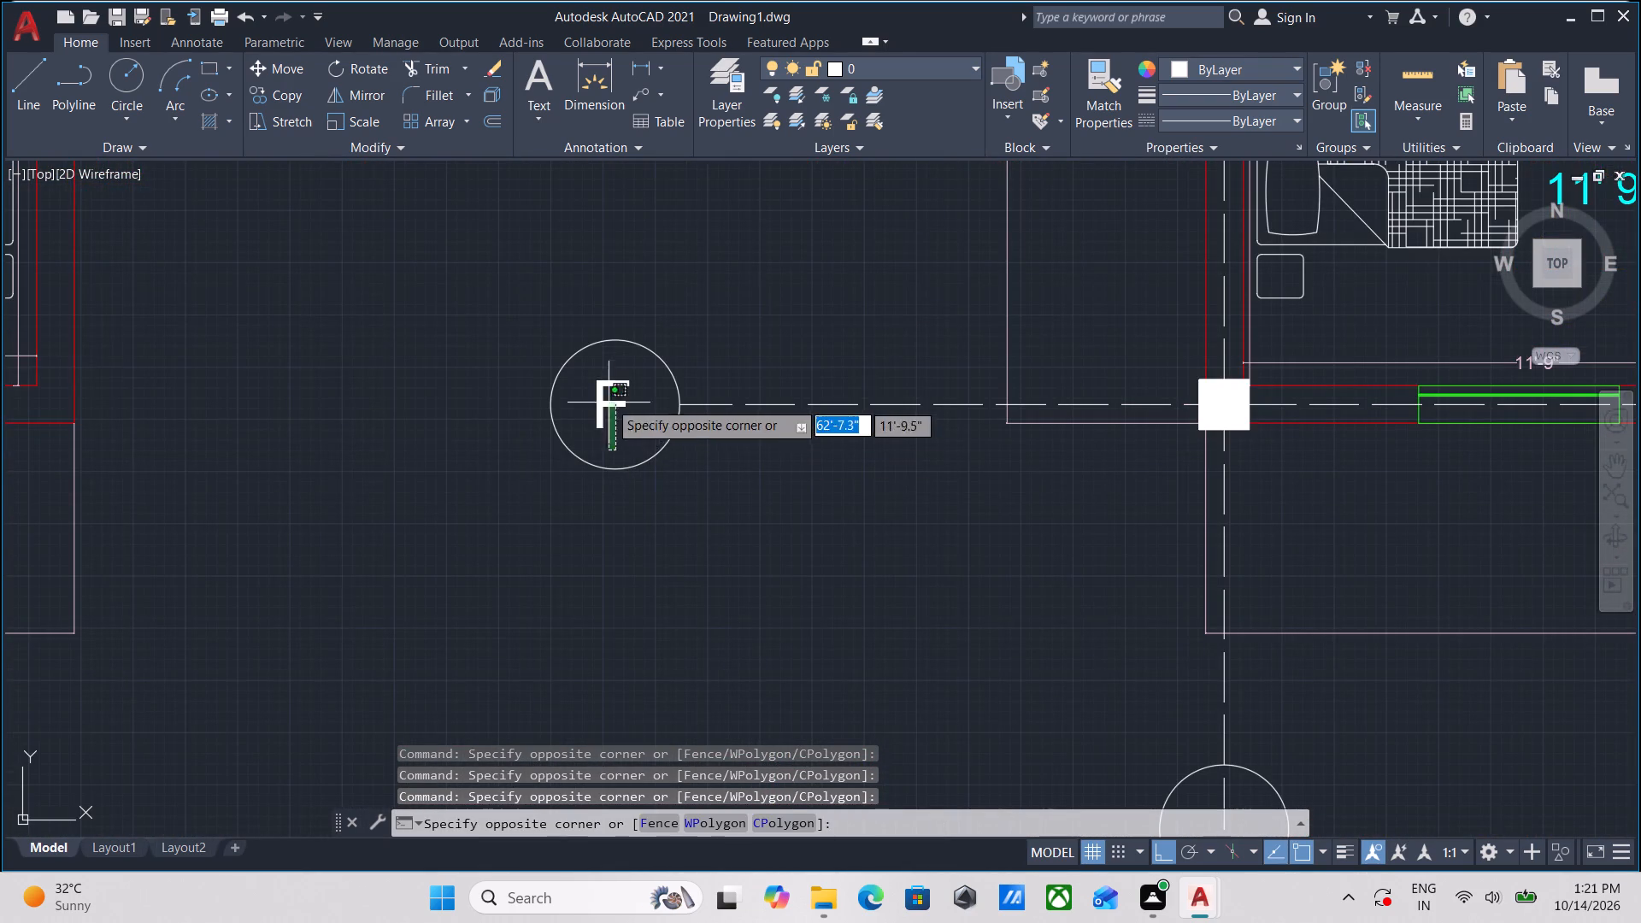
{"action": "left_click", "coordinate": [596, 387]}
{"action": "scroll", "coordinate": [596, 386], "scroll_direction": "down", "scroll_amount": 3}
{"action": "middle_click_drag", "start_coordinate": [596, 386], "coordinate": [597, 450]}
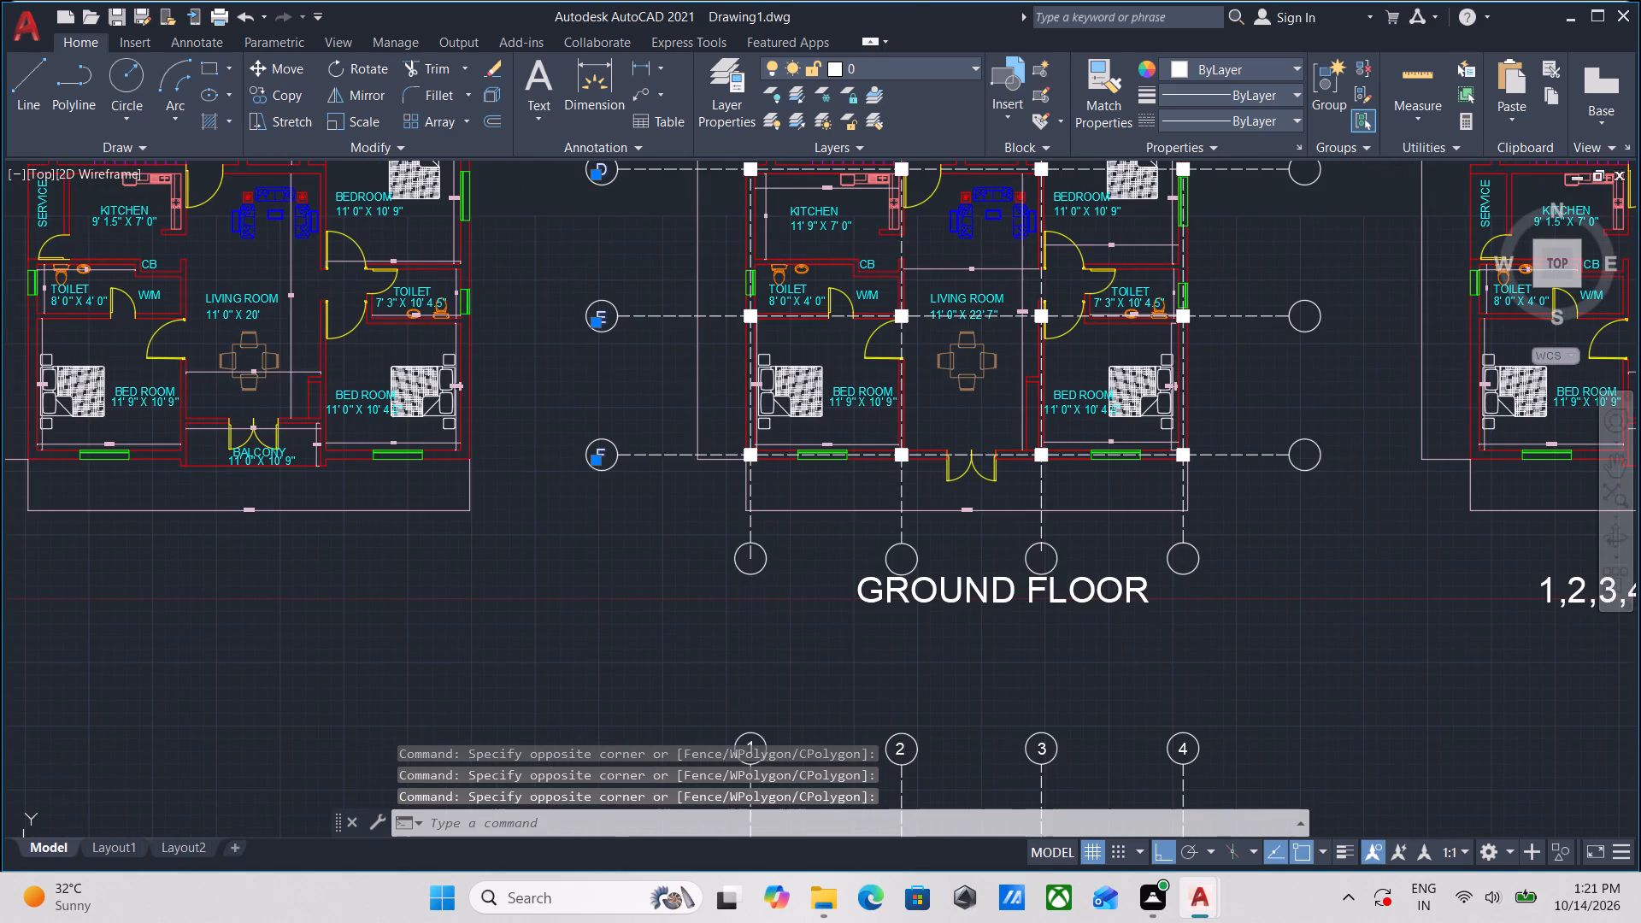
{"action": "type", "text": "CO"}
{"action": "key", "text": "Return"}
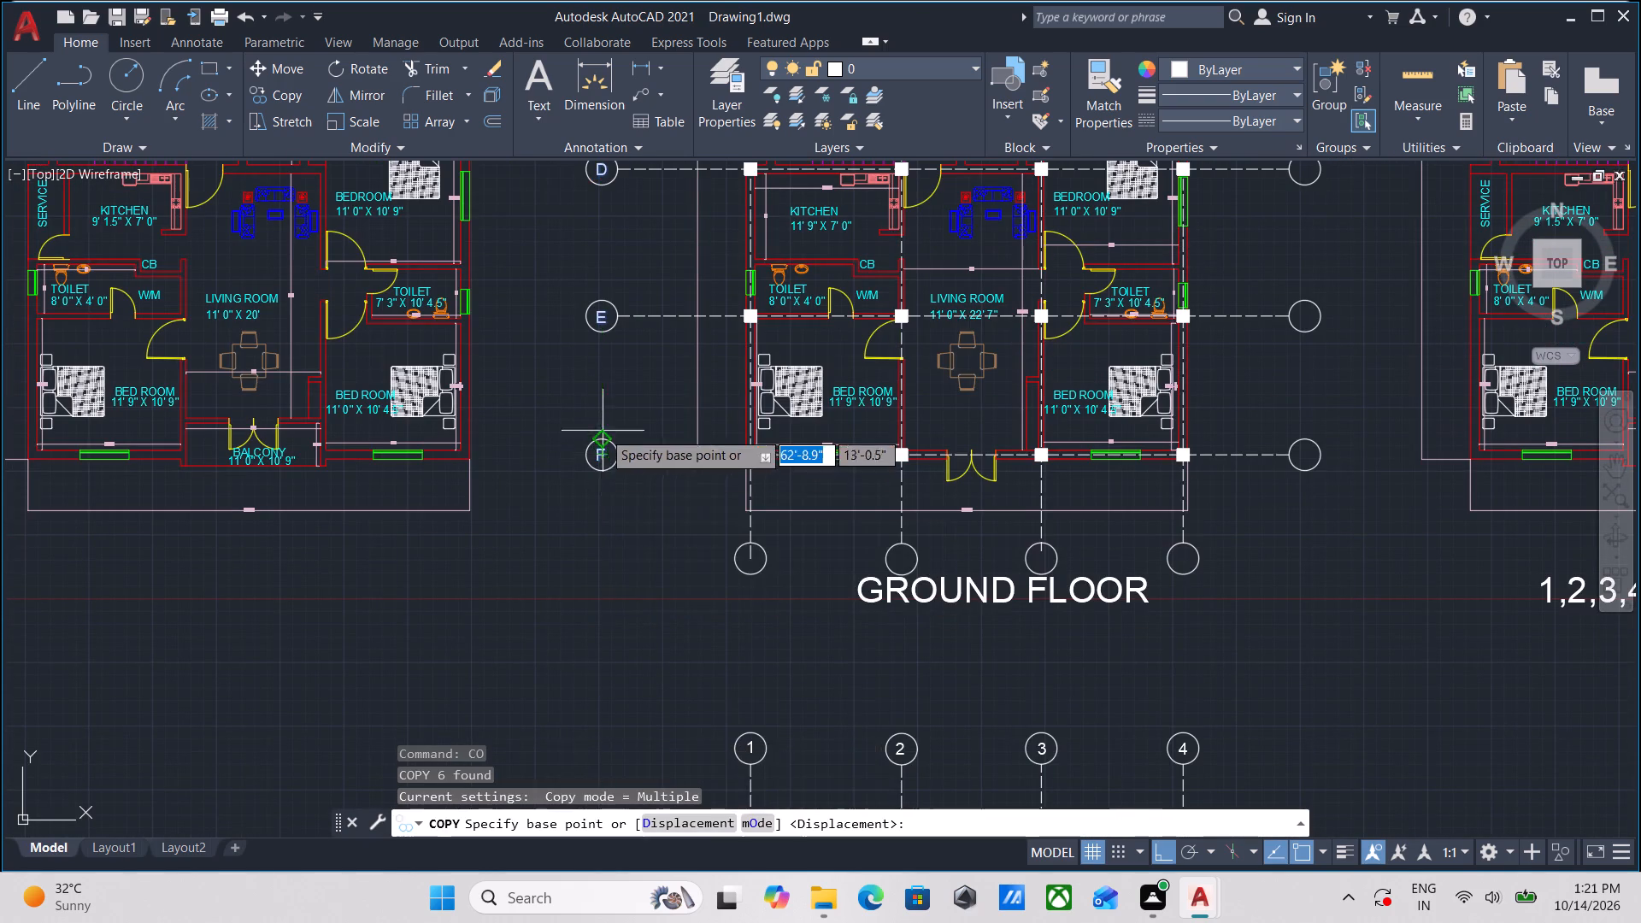
{"action": "middle_click_drag", "start_coordinate": [603, 431], "coordinate": [587, 703]}
{"action": "middle_click_drag", "start_coordinate": [592, 332], "coordinate": [594, 480]}
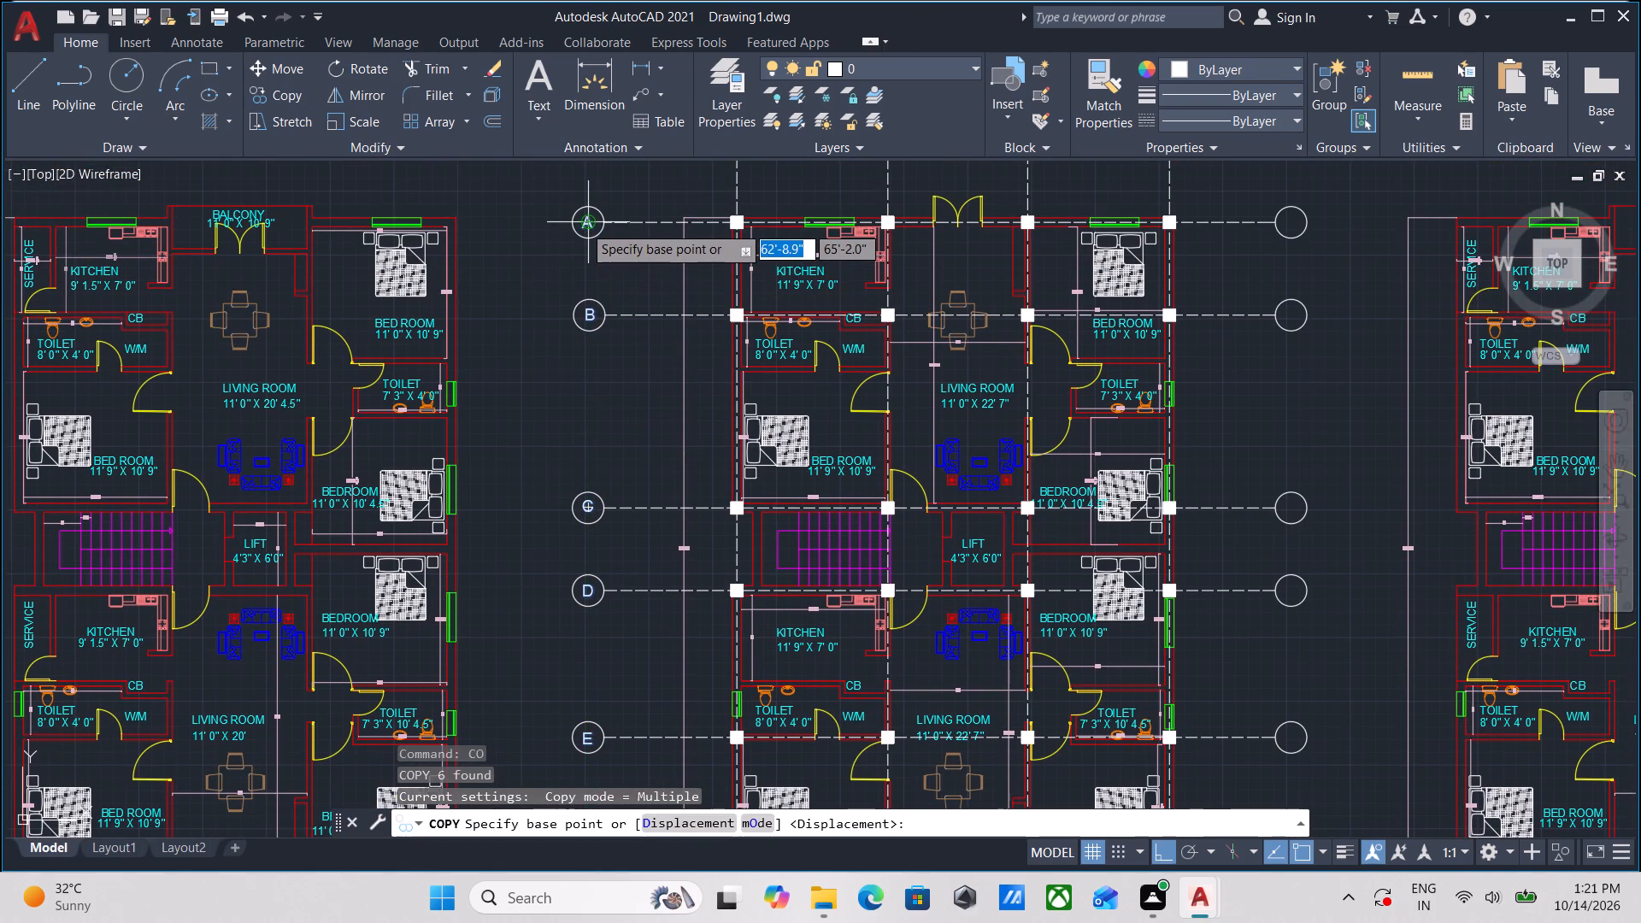
{"action": "left_click", "coordinate": [583, 225]}
{"action": "middle_click_drag", "start_coordinate": [574, 403], "coordinate": [632, 210]}
{"action": "scroll", "coordinate": [531, 510], "scroll_direction": "down", "scroll_amount": 1}
{"action": "middle_click_drag", "start_coordinate": [533, 489], "coordinate": [611, 234]}
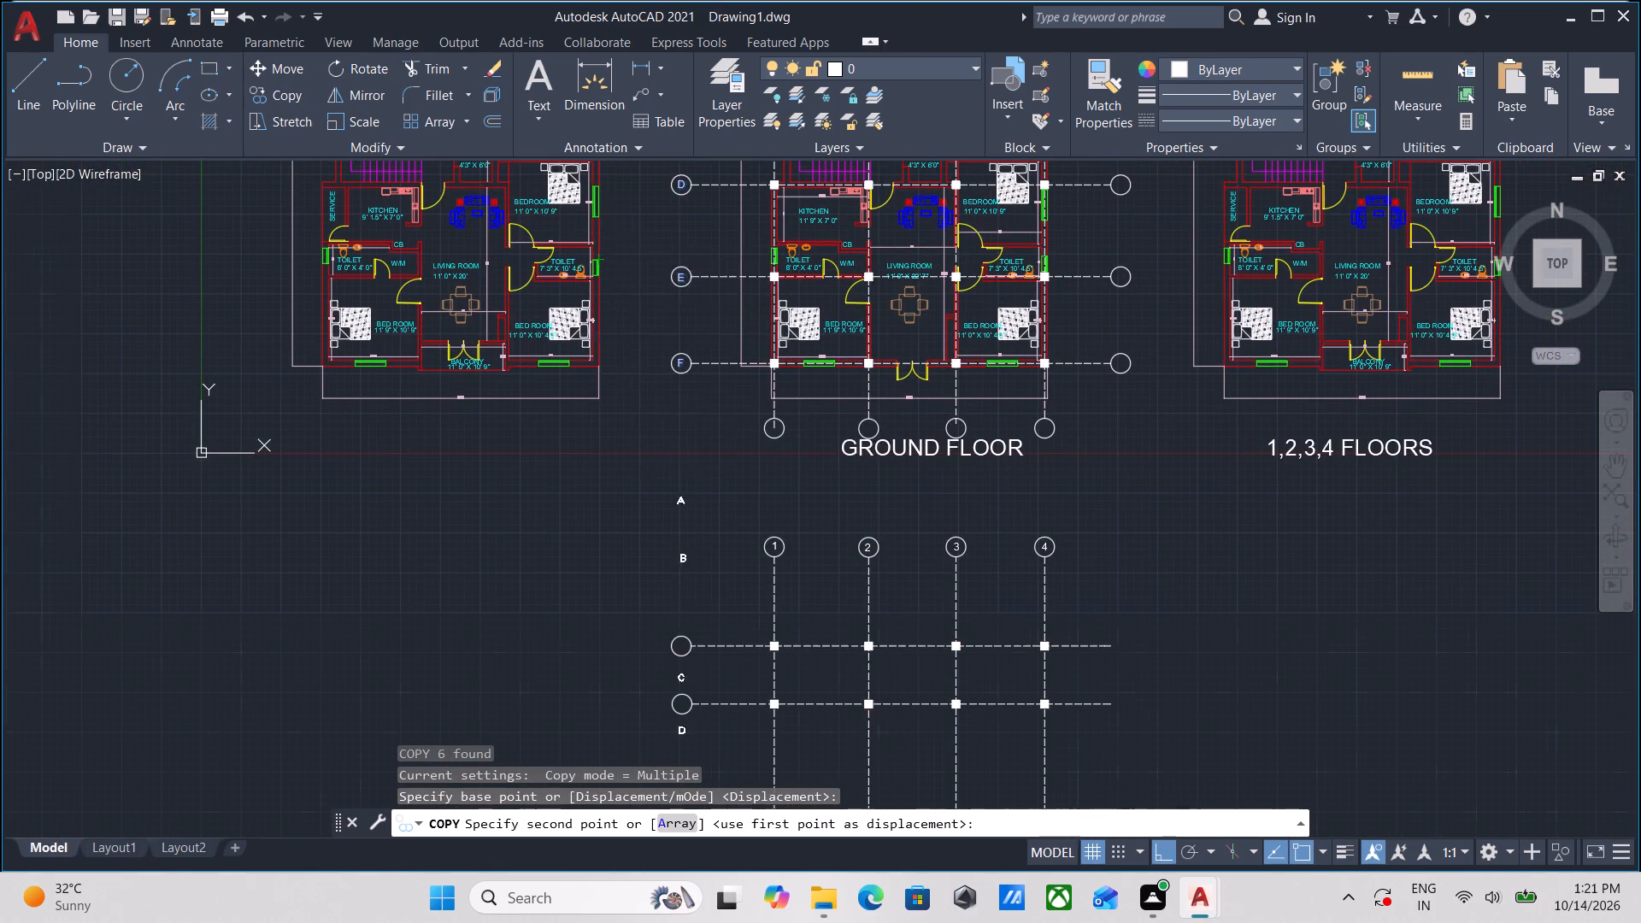
{"action": "scroll", "coordinate": [663, 603], "scroll_direction": "up", "scroll_amount": 2}
{"action": "middle_click_drag", "start_coordinate": [666, 622], "coordinate": [676, 395]}
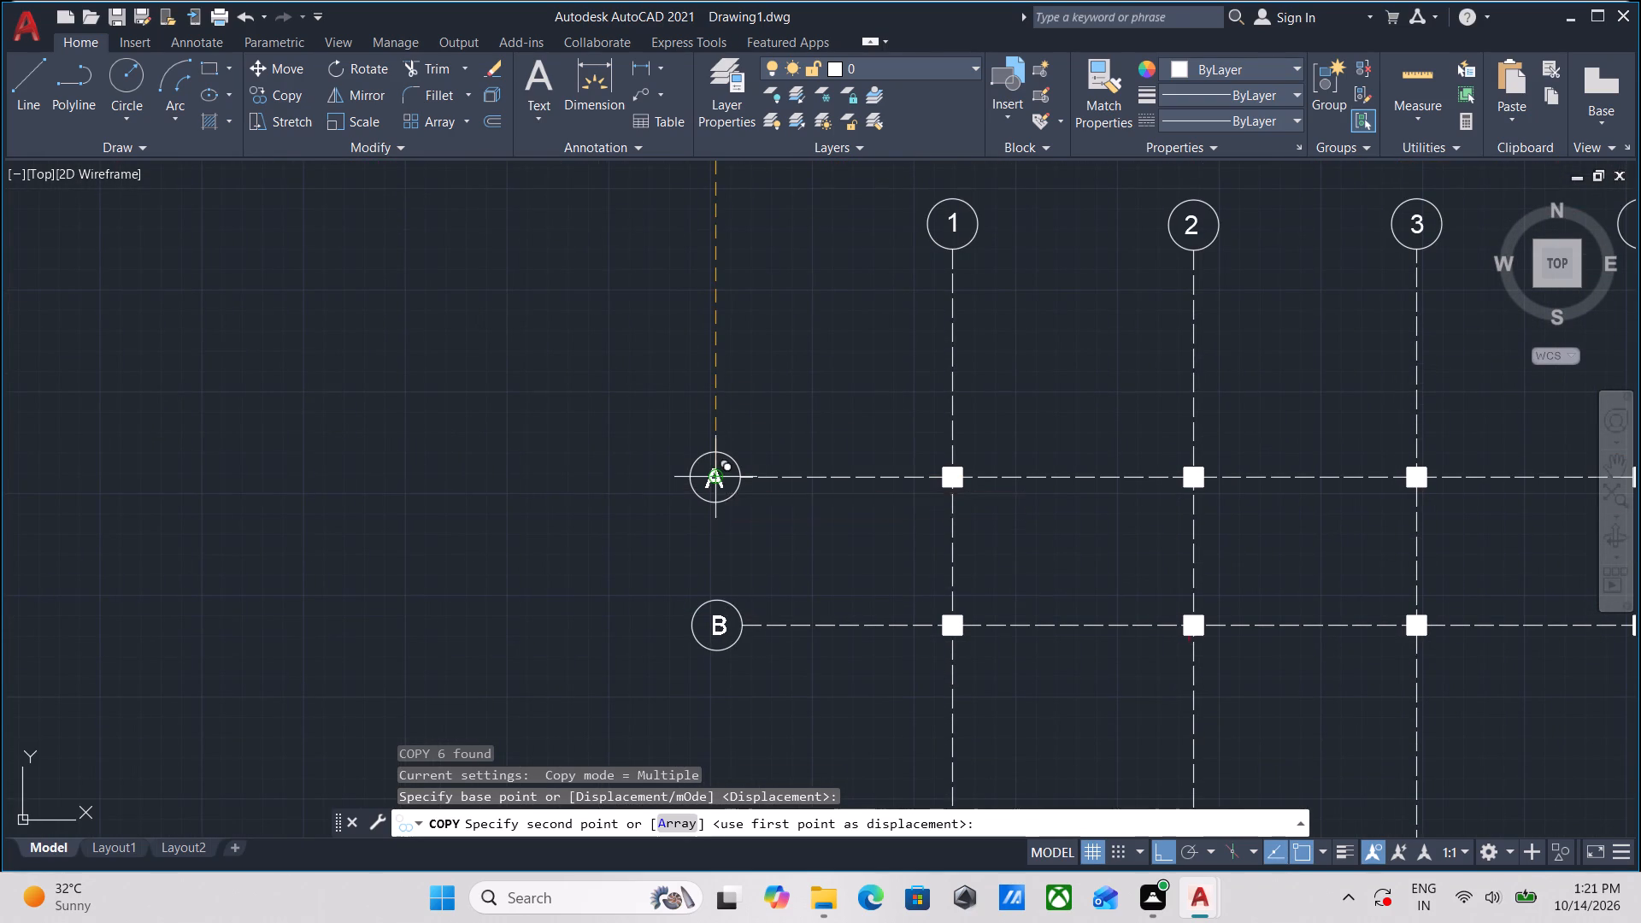
{"action": "left_click", "coordinate": [720, 480]}
{"action": "scroll", "coordinate": [720, 480], "scroll_direction": "down", "scroll_amount": 2}
{"action": "middle_click_drag", "start_coordinate": [720, 480], "coordinate": [737, 426]}
{"action": "key", "text": "Escape"}
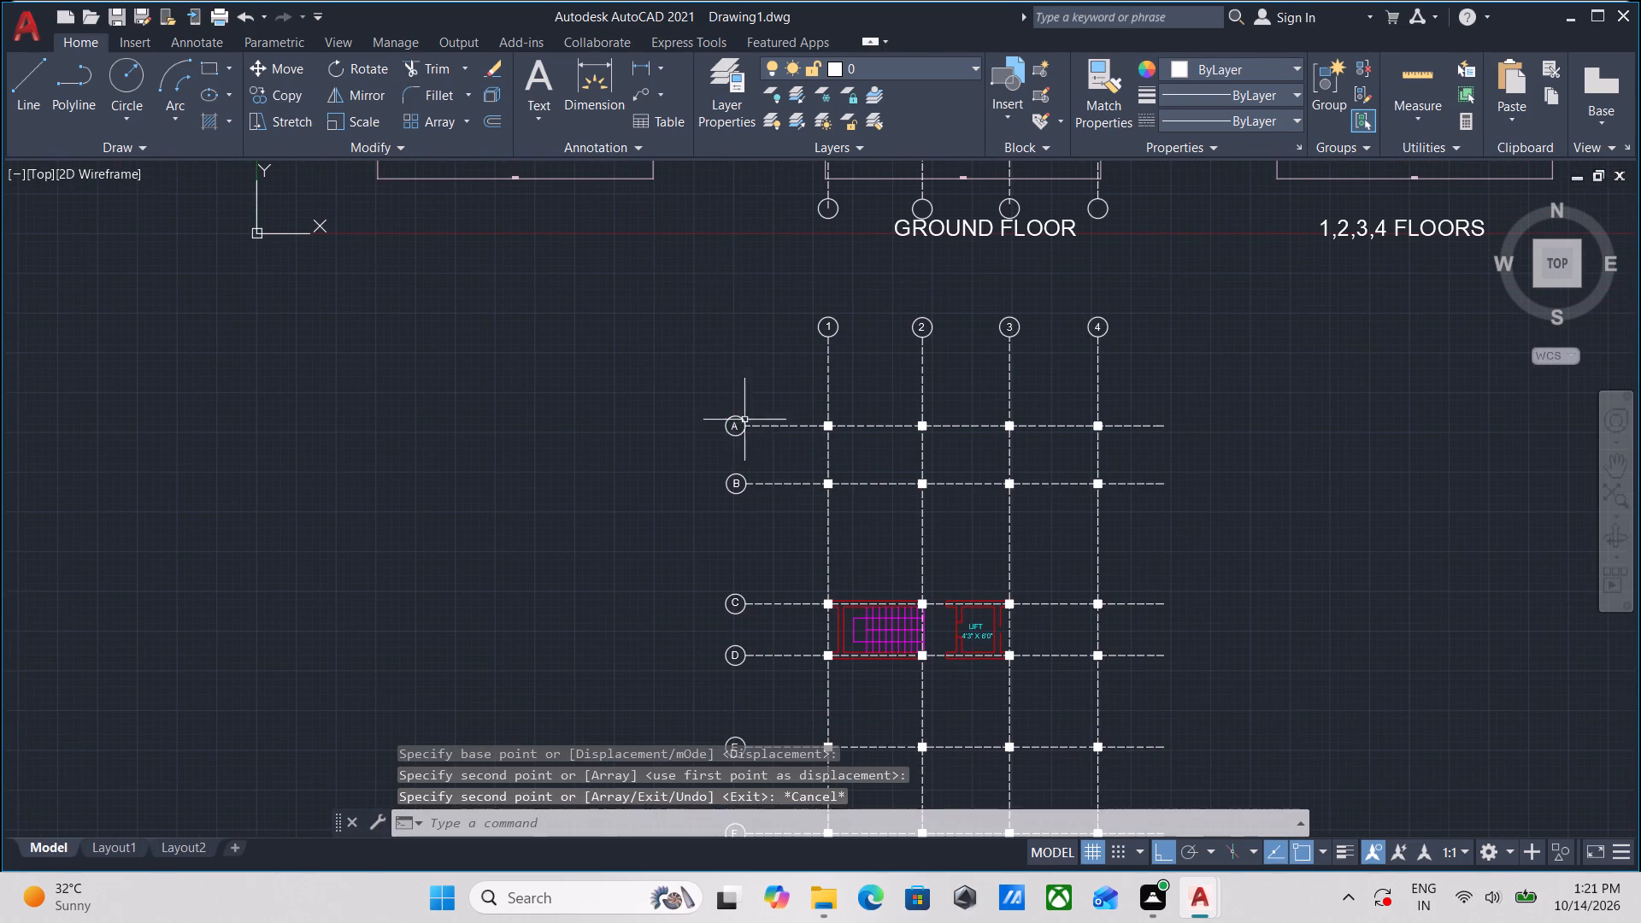
Examine the labelled column layout, including its staircase and lift area and the space below its southern grid circles.
{"action": "scroll", "coordinate": [753, 413], "scroll_direction": "down", "scroll_amount": 1}
{"action": "scroll", "coordinate": [885, 398], "scroll_direction": "up", "scroll_amount": 2}
{"action": "scroll", "coordinate": [885, 398], "scroll_direction": "down", "scroll_amount": 2}
{"action": "middle_click_drag", "start_coordinate": [885, 398], "coordinate": [638, 248]}
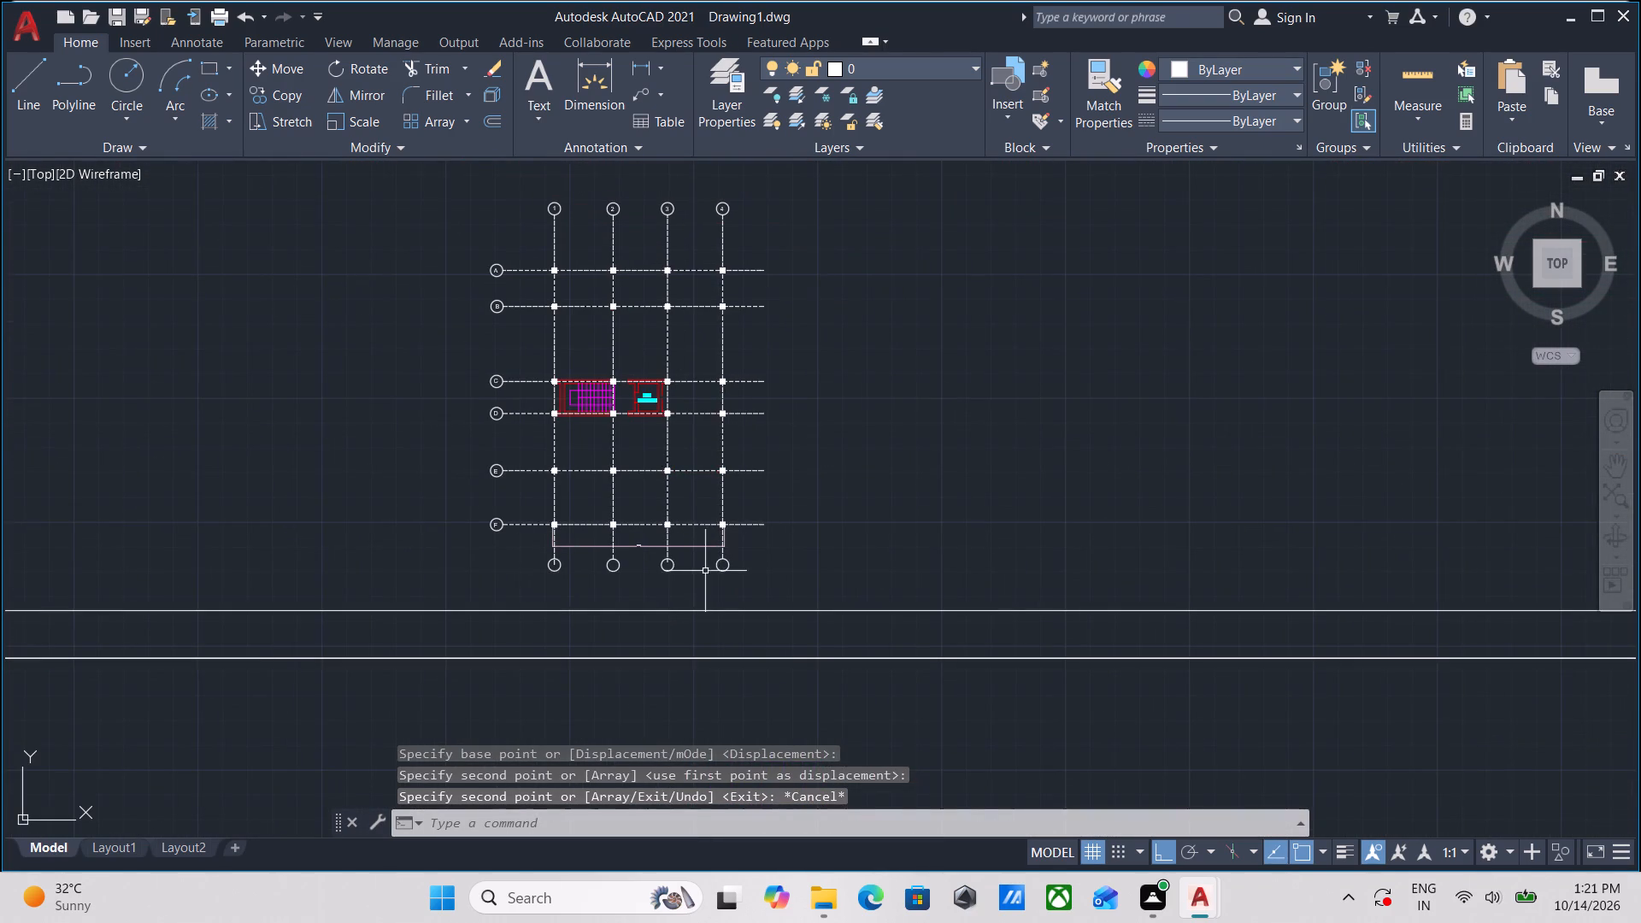
{"action": "middle_click_drag", "start_coordinate": [704, 571], "coordinate": [701, 523]}
{"action": "scroll", "coordinate": [701, 524], "scroll_direction": "down", "scroll_amount": 1}
{"action": "scroll", "coordinate": [637, 555], "scroll_direction": "up", "scroll_amount": 2}
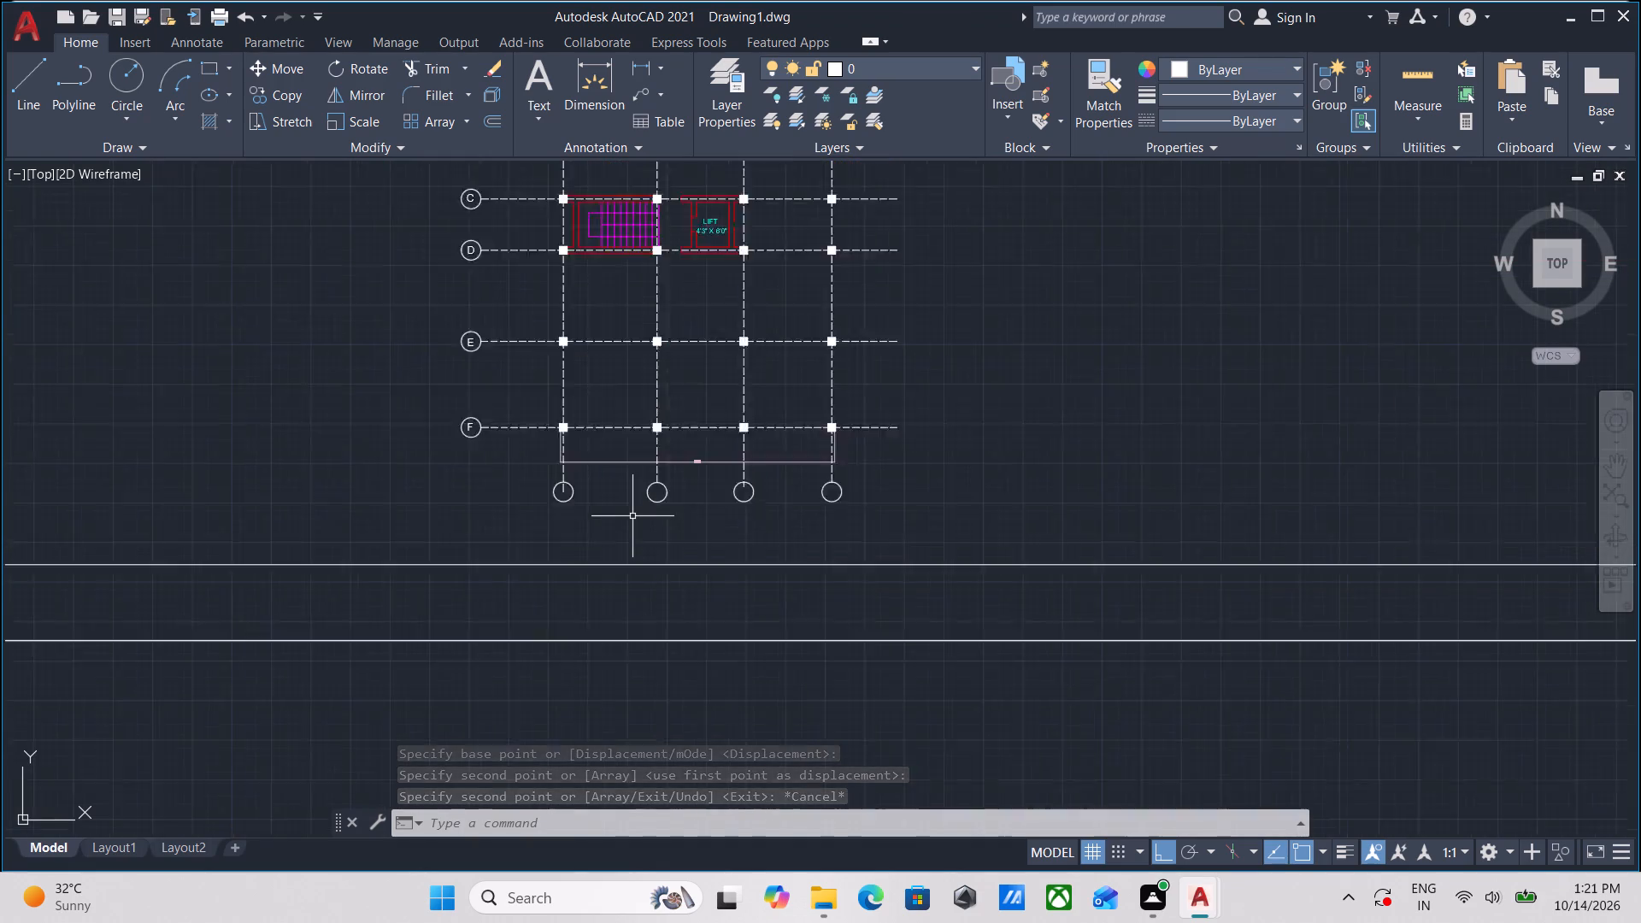
{"action": "scroll", "coordinate": [632, 516], "scroll_direction": "up", "scroll_amount": 2}
{"action": "scroll", "coordinate": [499, 514], "scroll_direction": "down", "scroll_amount": 2}
{"action": "middle_click_drag", "start_coordinate": [499, 514], "coordinate": [497, 659]}
{"action": "scroll", "coordinate": [501, 425], "scroll_direction": "down", "scroll_amount": 1}
{"action": "middle_click_drag", "start_coordinate": [501, 425], "coordinate": [485, 507]}
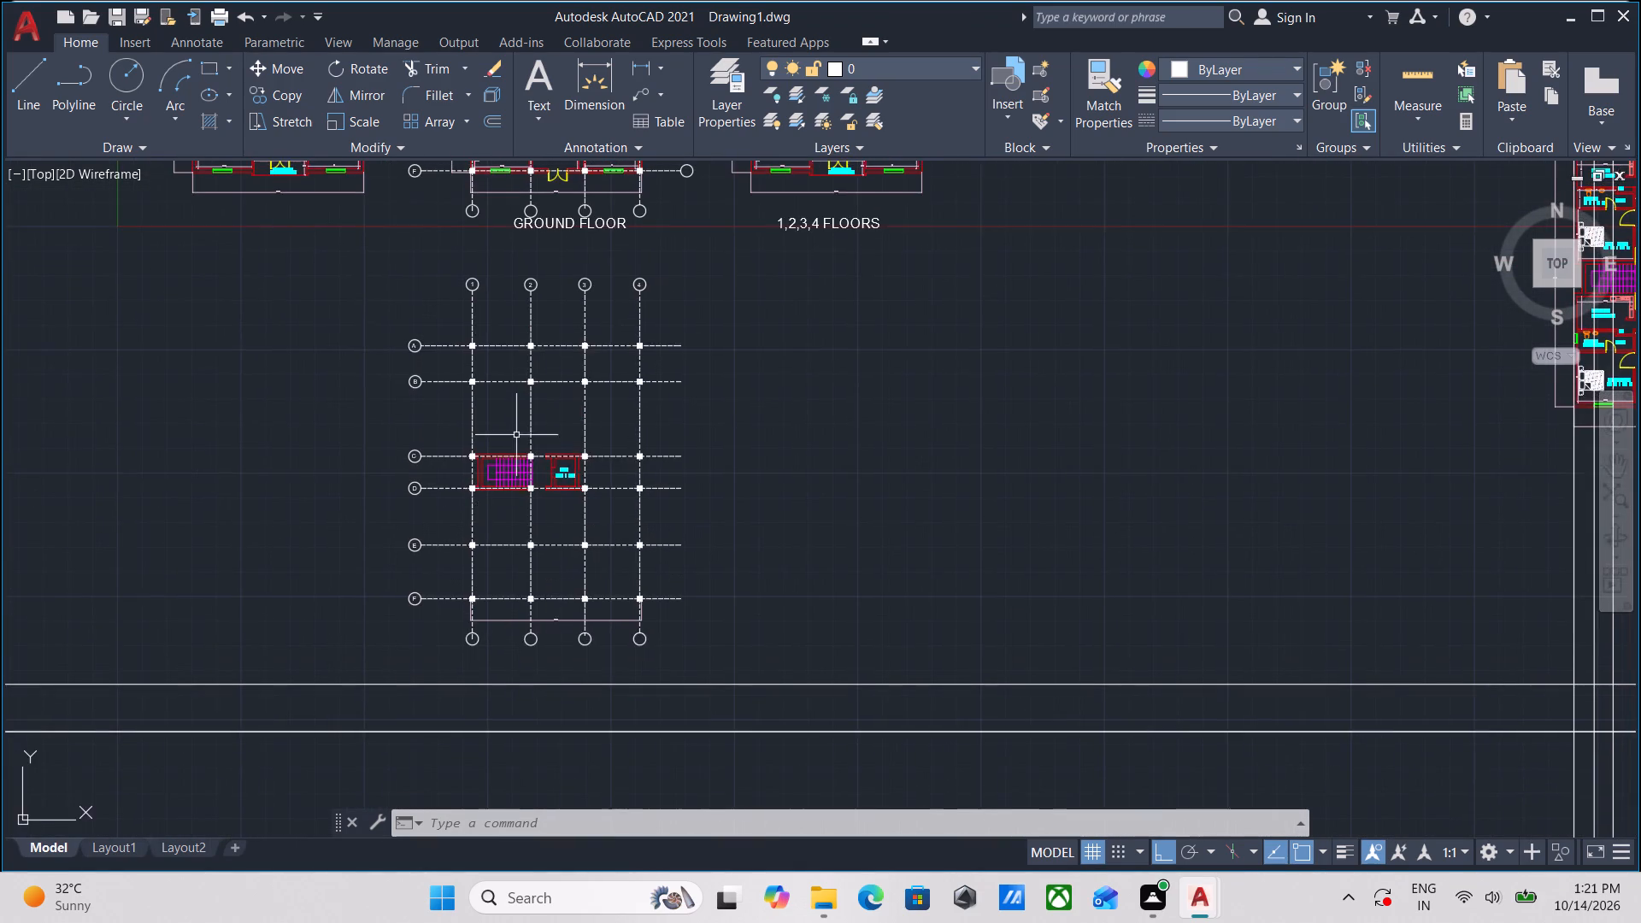
{"action": "scroll", "coordinate": [549, 373], "scroll_direction": "up", "scroll_amount": 2}
{"action": "scroll", "coordinate": [549, 373], "scroll_direction": "down", "scroll_amount": 2}
{"action": "middle_click_drag", "start_coordinate": [552, 423], "coordinate": [570, 354]}
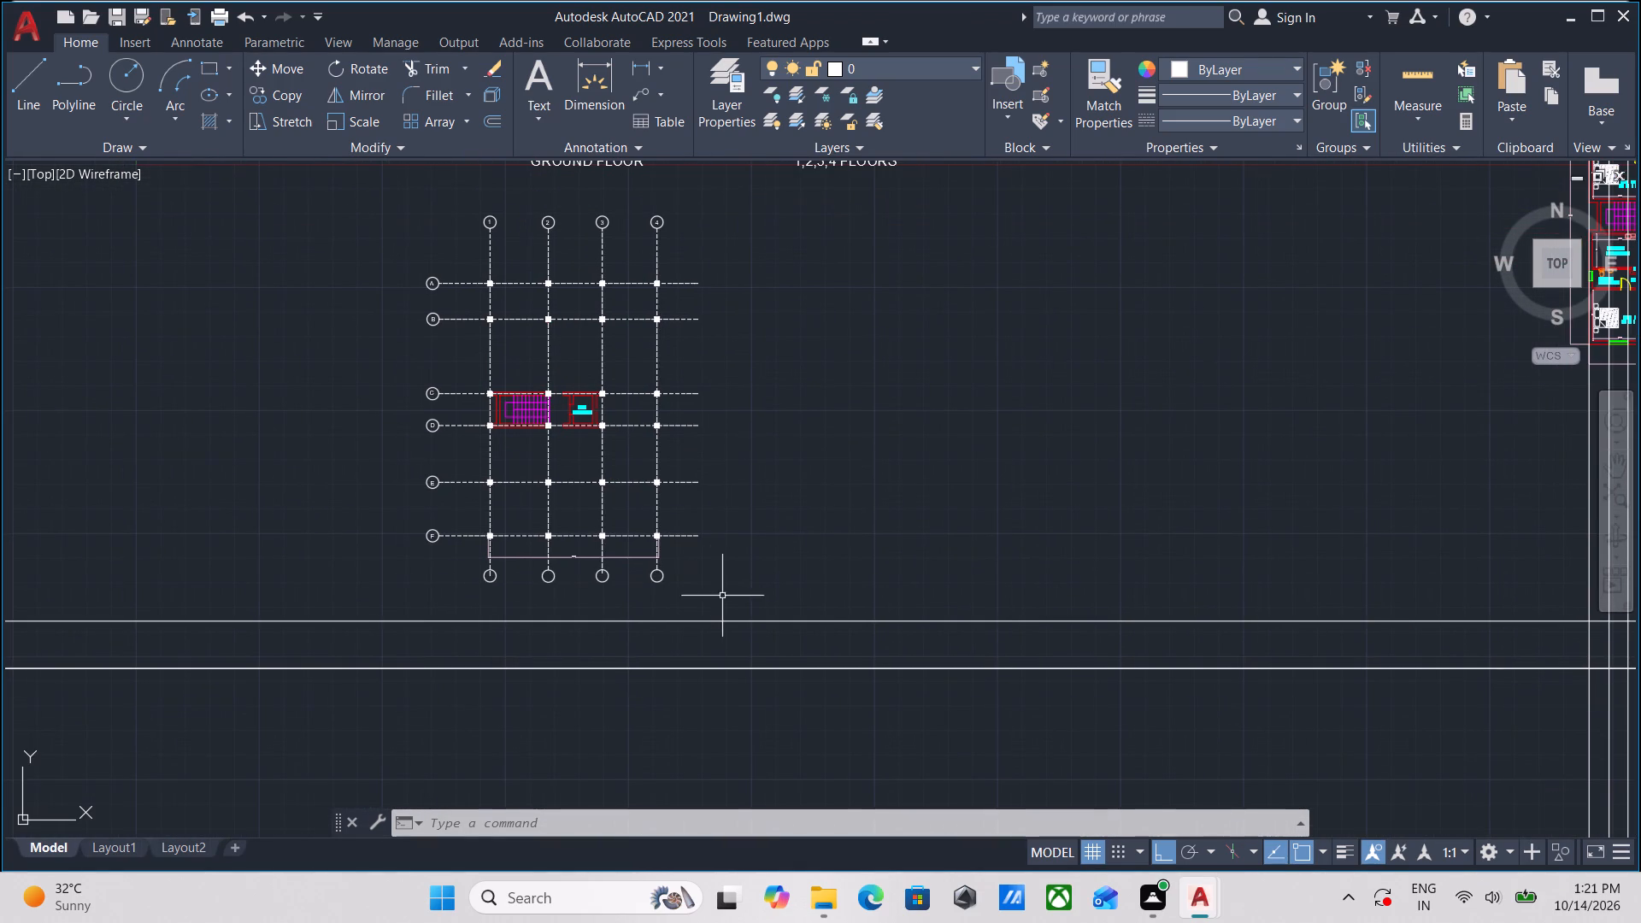
{"action": "scroll", "coordinate": [656, 614], "scroll_direction": "up", "scroll_amount": 2}
{"action": "middle_click_drag", "start_coordinate": [436, 612], "coordinate": [625, 582]}
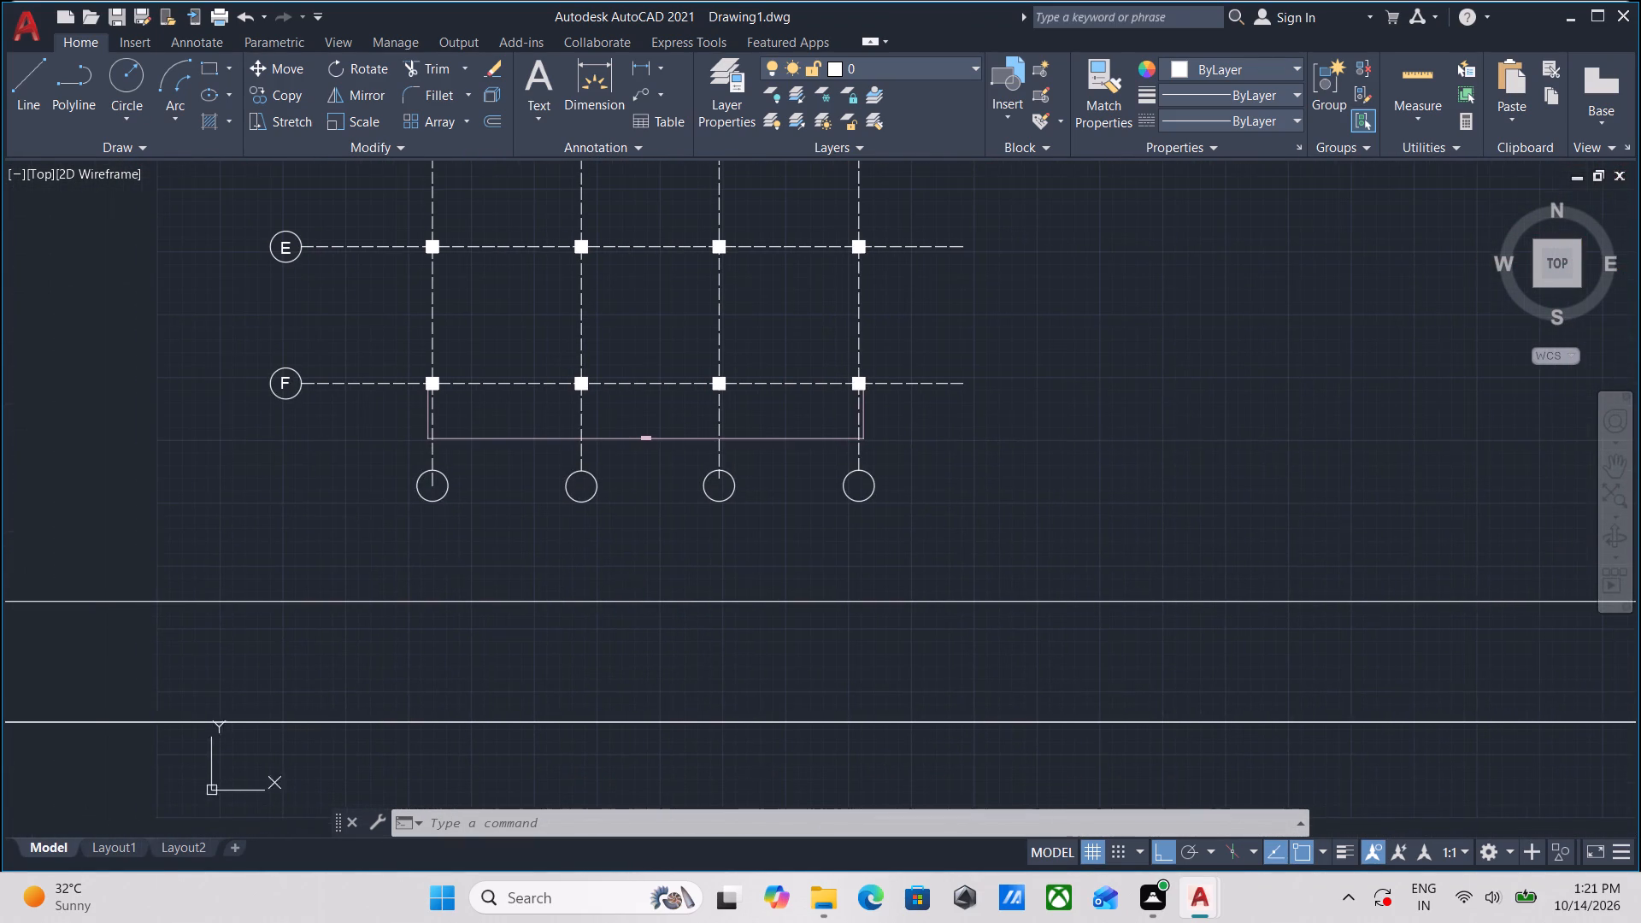
{"action": "middle_click_drag", "start_coordinate": [524, 576], "coordinate": [583, 542]}
Copy the GROUND FLOOR title straight down to just below the column layout's southern grid circles.
{"action": "scroll", "coordinate": [566, 551], "scroll_direction": "down", "scroll_amount": 4}
{"action": "scroll", "coordinate": [611, 328], "scroll_direction": "up", "scroll_amount": 1}
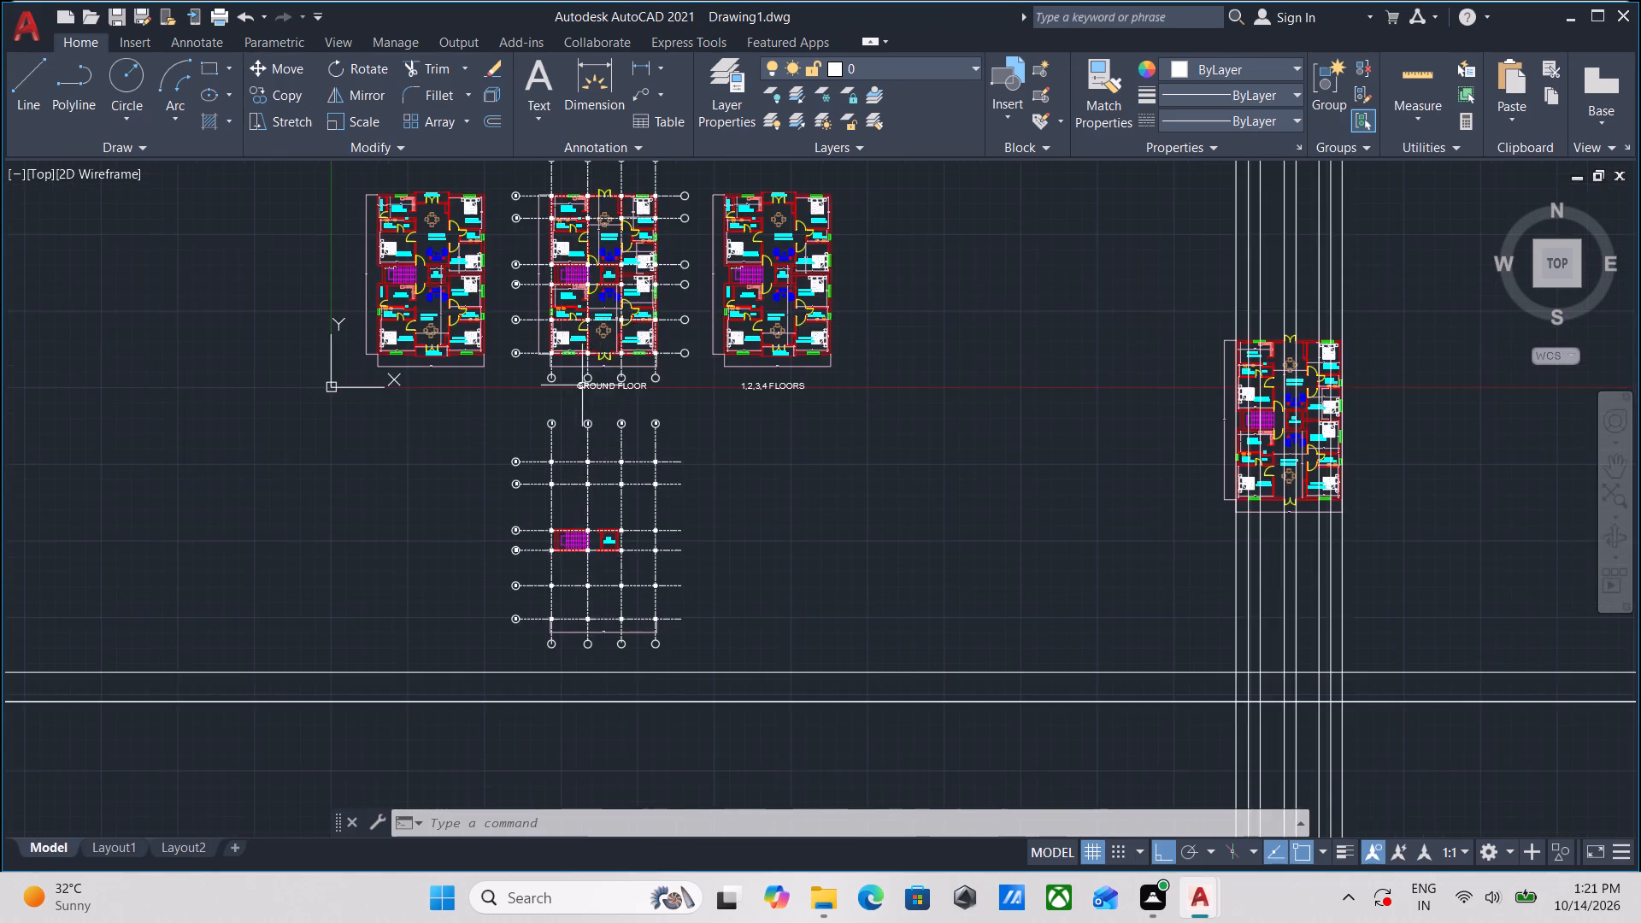
{"action": "scroll", "coordinate": [568, 424], "scroll_direction": "up", "scroll_amount": 3}
{"action": "left_click", "coordinate": [663, 403]}
{"action": "left_click", "coordinate": [603, 333]}
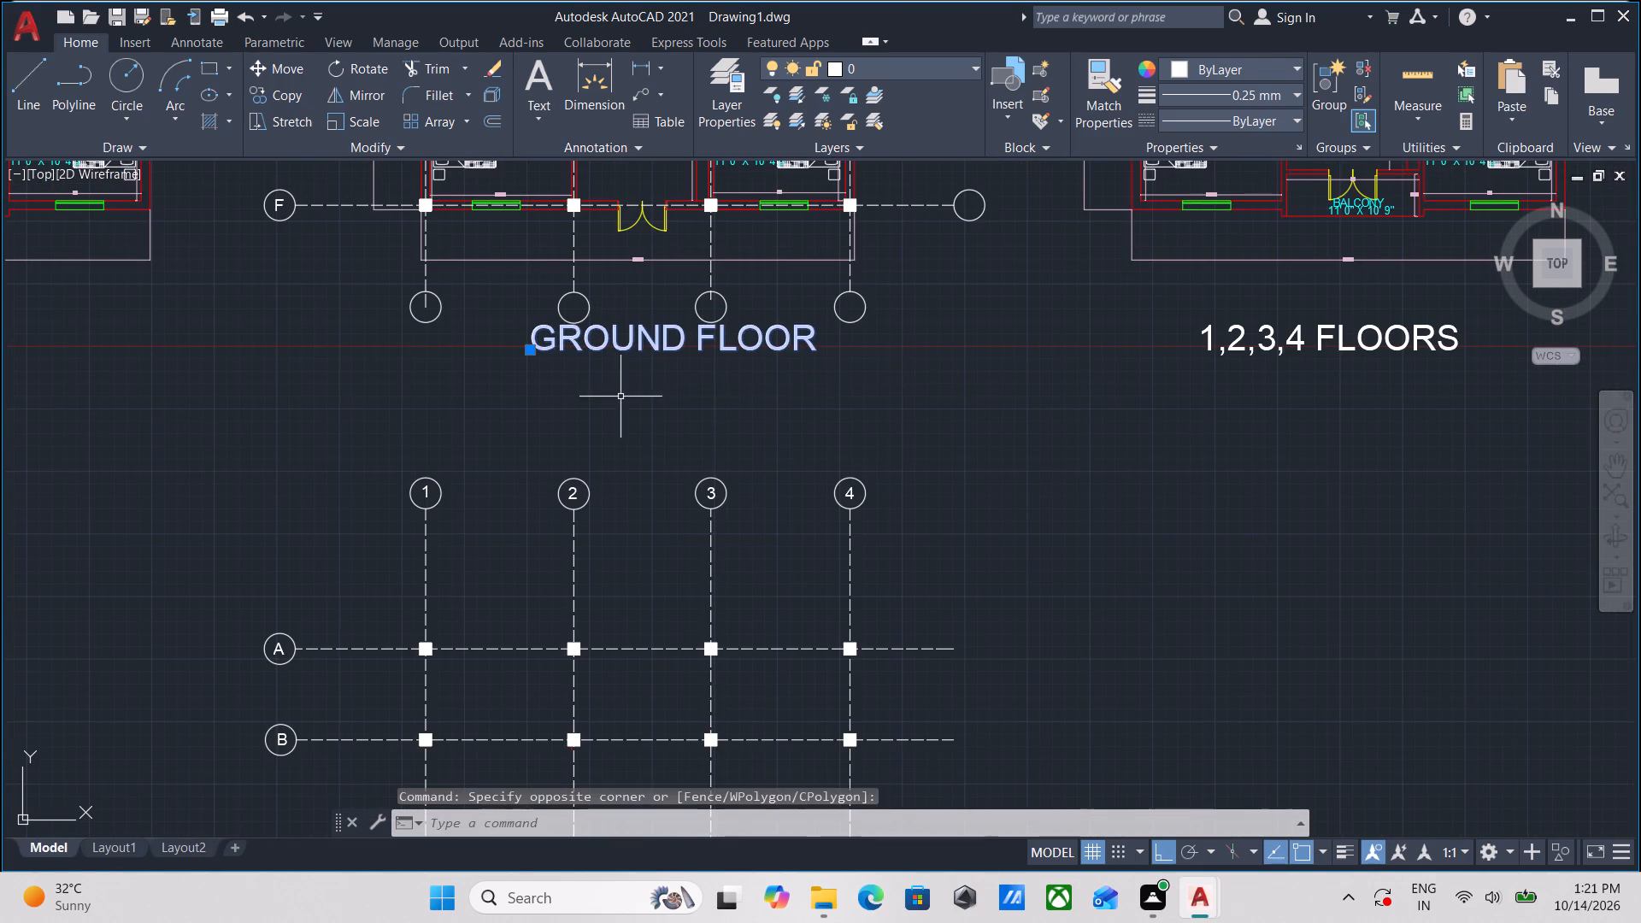
{"action": "middle_click_drag", "start_coordinate": [621, 397], "coordinate": [642, 369]}
{"action": "type", "text": "CO"}
{"action": "key", "text": "Return"}
{"action": "left_click", "coordinate": [644, 317]}
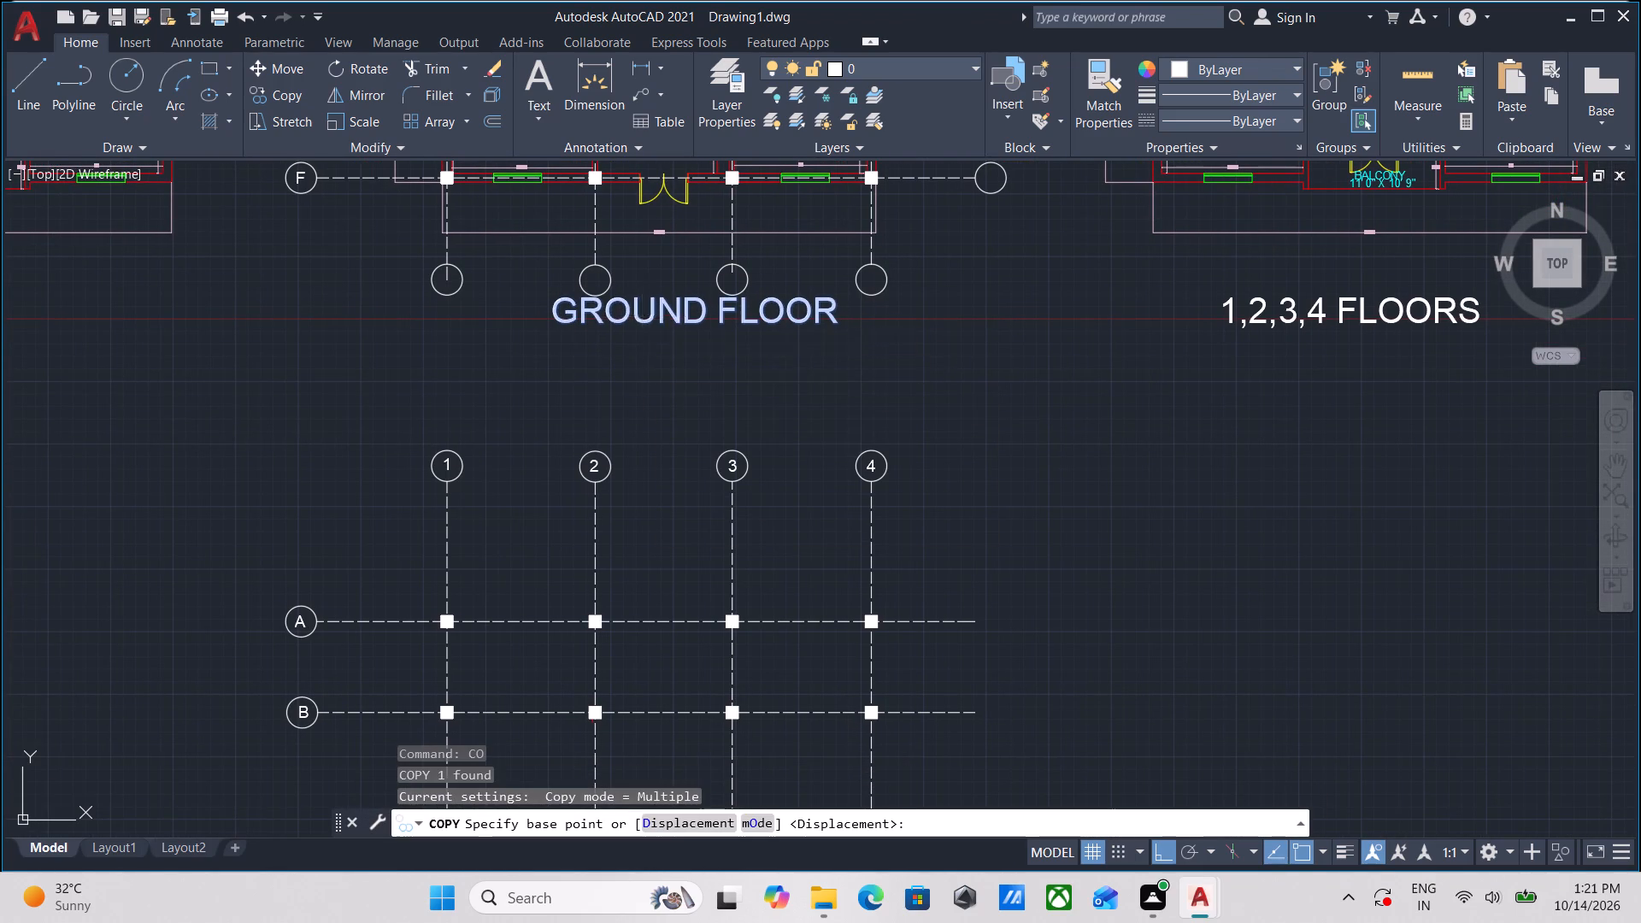
{"action": "scroll", "coordinate": [657, 507], "scroll_direction": "down", "scroll_amount": 1}
{"action": "middle_click_drag", "start_coordinate": [657, 507], "coordinate": [638, 83]}
{"action": "middle_click_drag", "start_coordinate": [601, 458], "coordinate": [625, 249]}
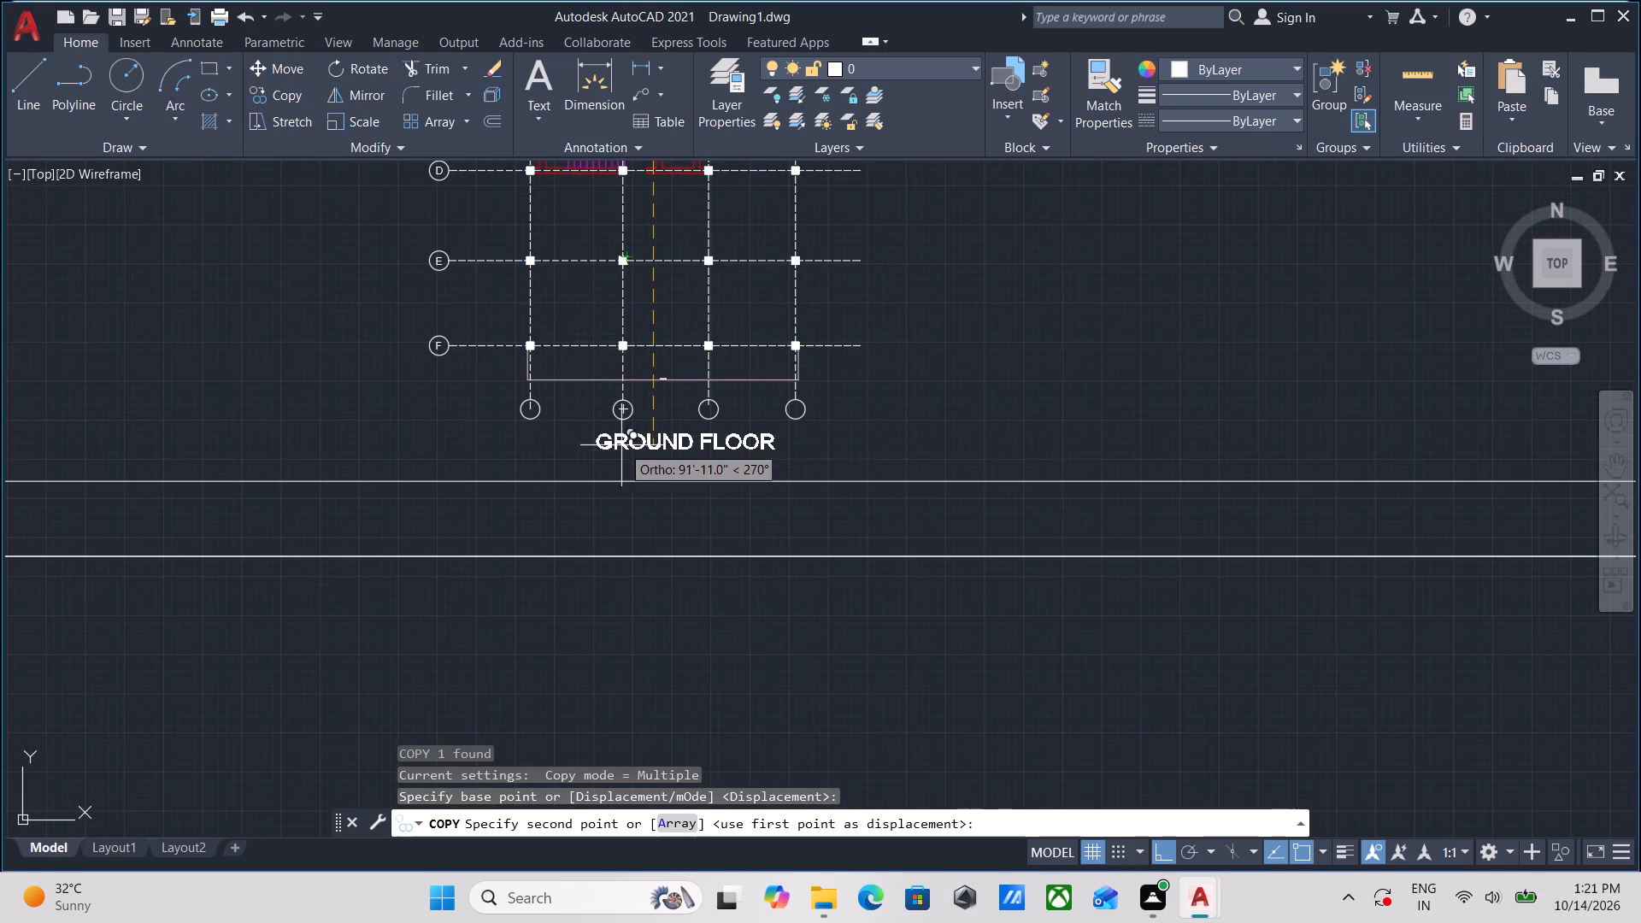
{"action": "left_click", "coordinate": [621, 449]}
{"action": "key", "text": "Escape"}
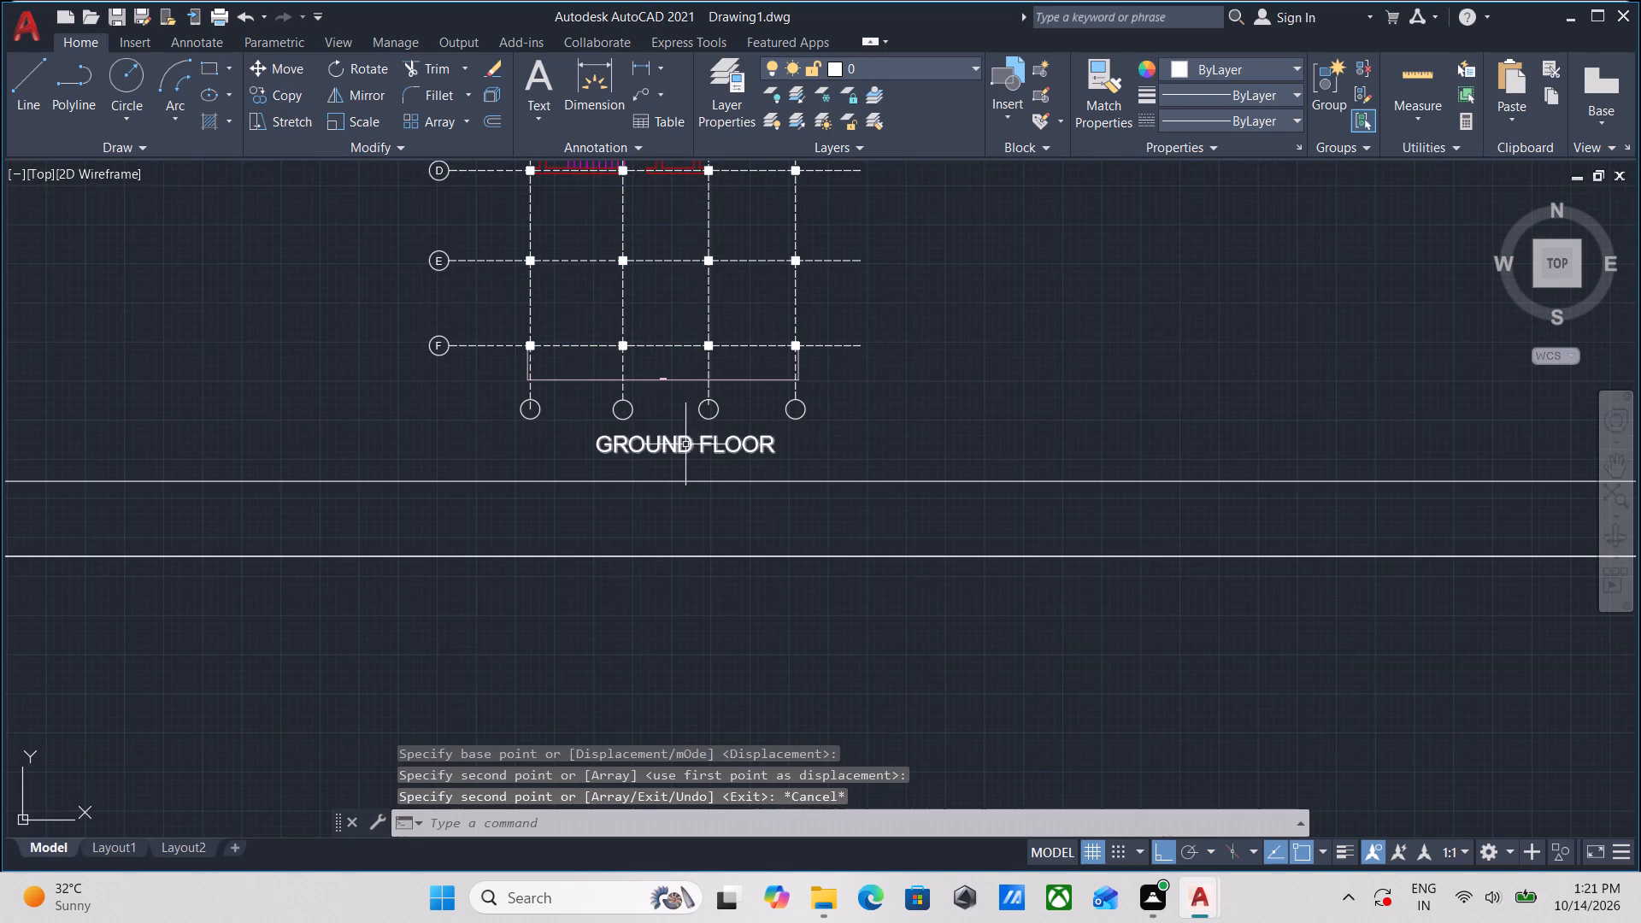
Change the copied title below the column layout to CELLAR FLOOR PLAN.
{"action": "double_click", "coordinate": [685, 444]}
{"action": "double_click", "coordinate": [656, 441]}
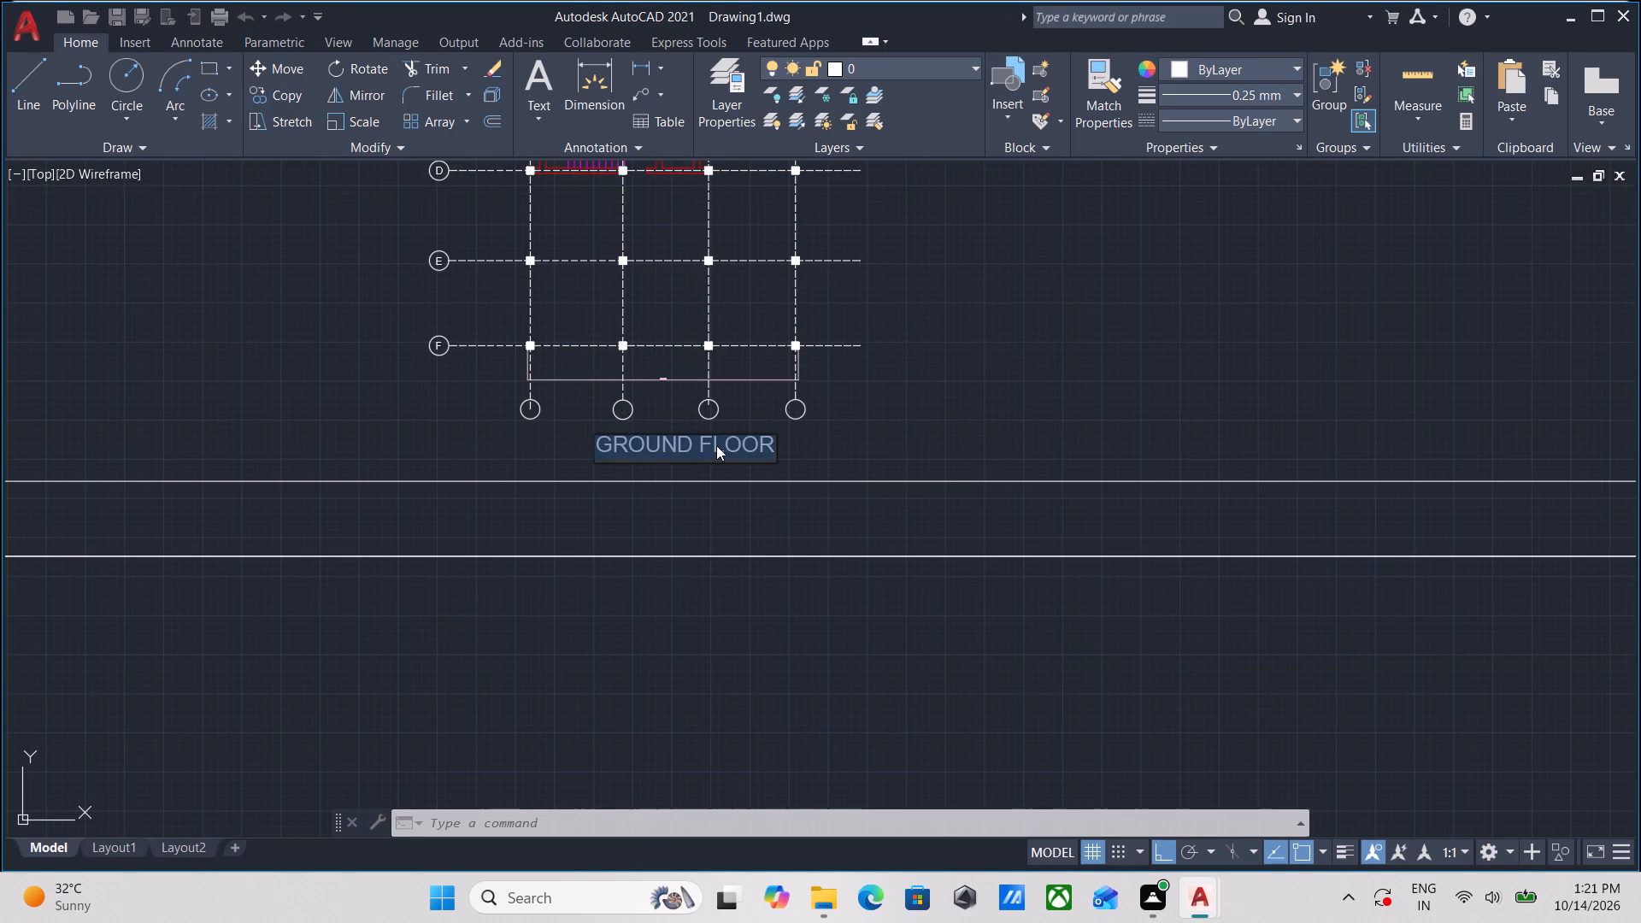
{"action": "key", "text": "c"}
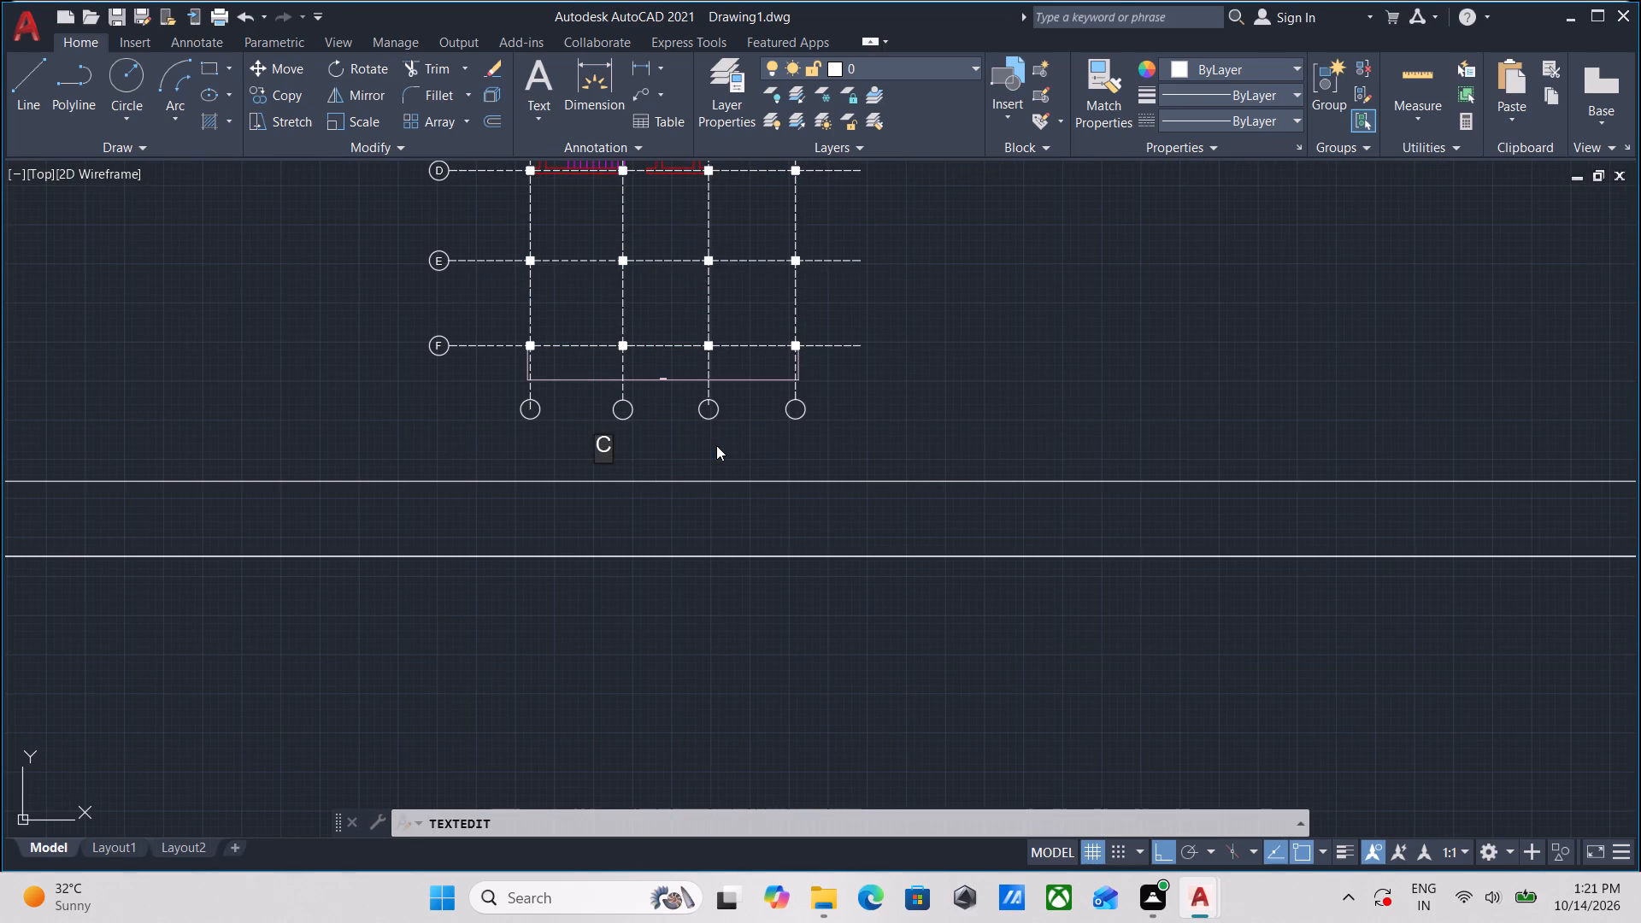
{"action": "type", "text": "ELLA"}
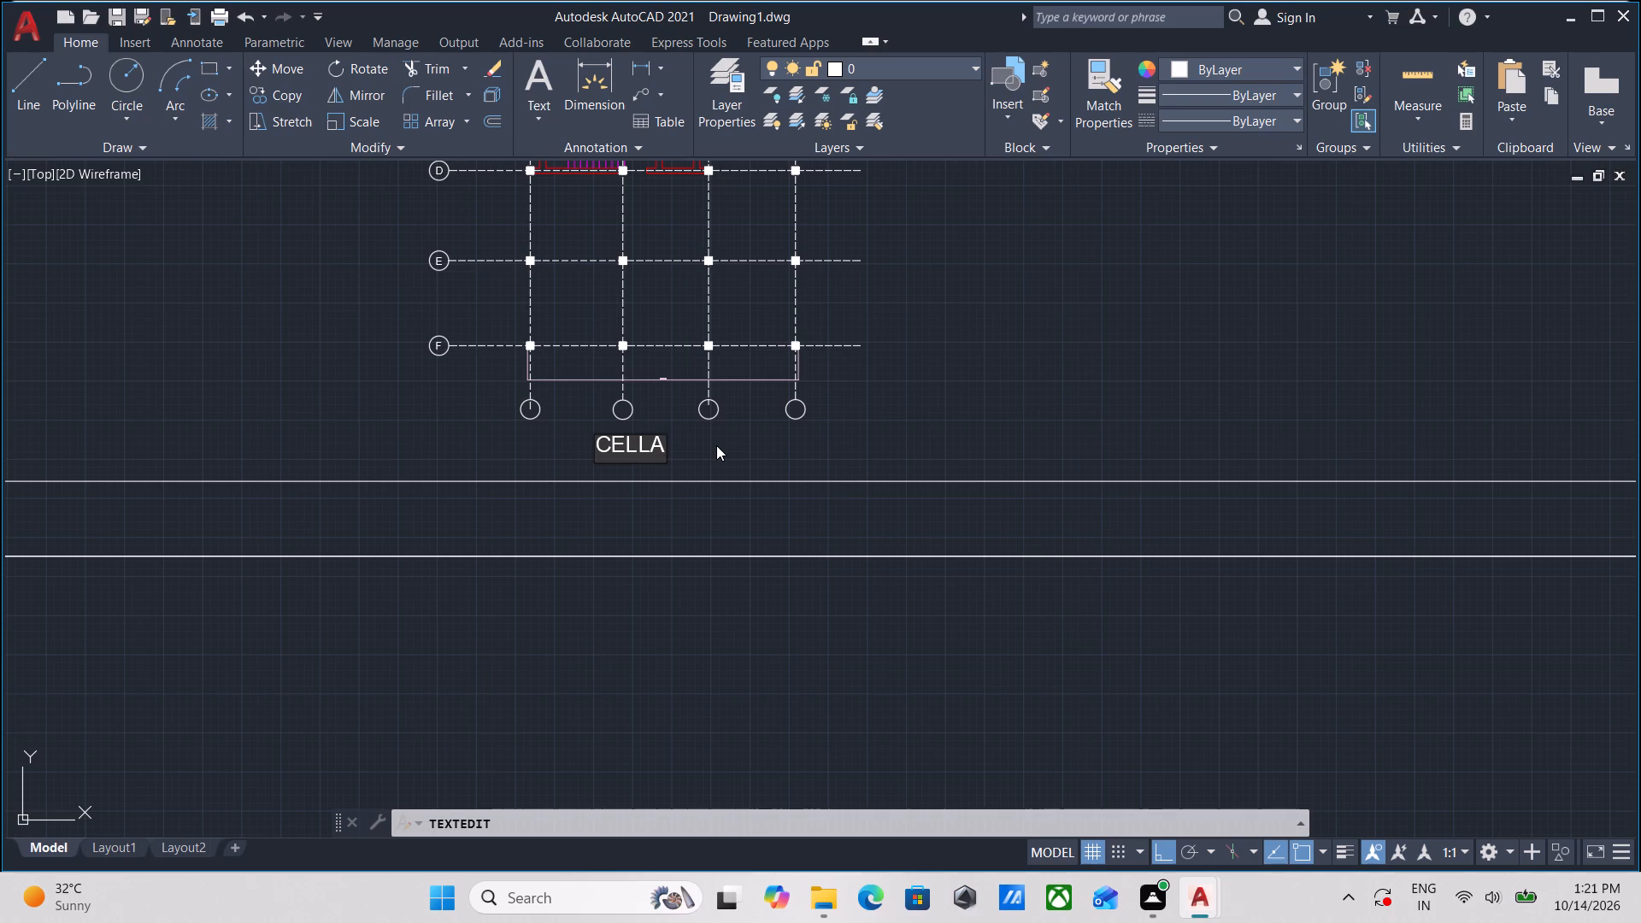
{"action": "type", "text": "R FLOO"}
{"action": "type", "text": "R"}
{"action": "key", "text": "space"}
{"action": "type", "text": "PLAN"}
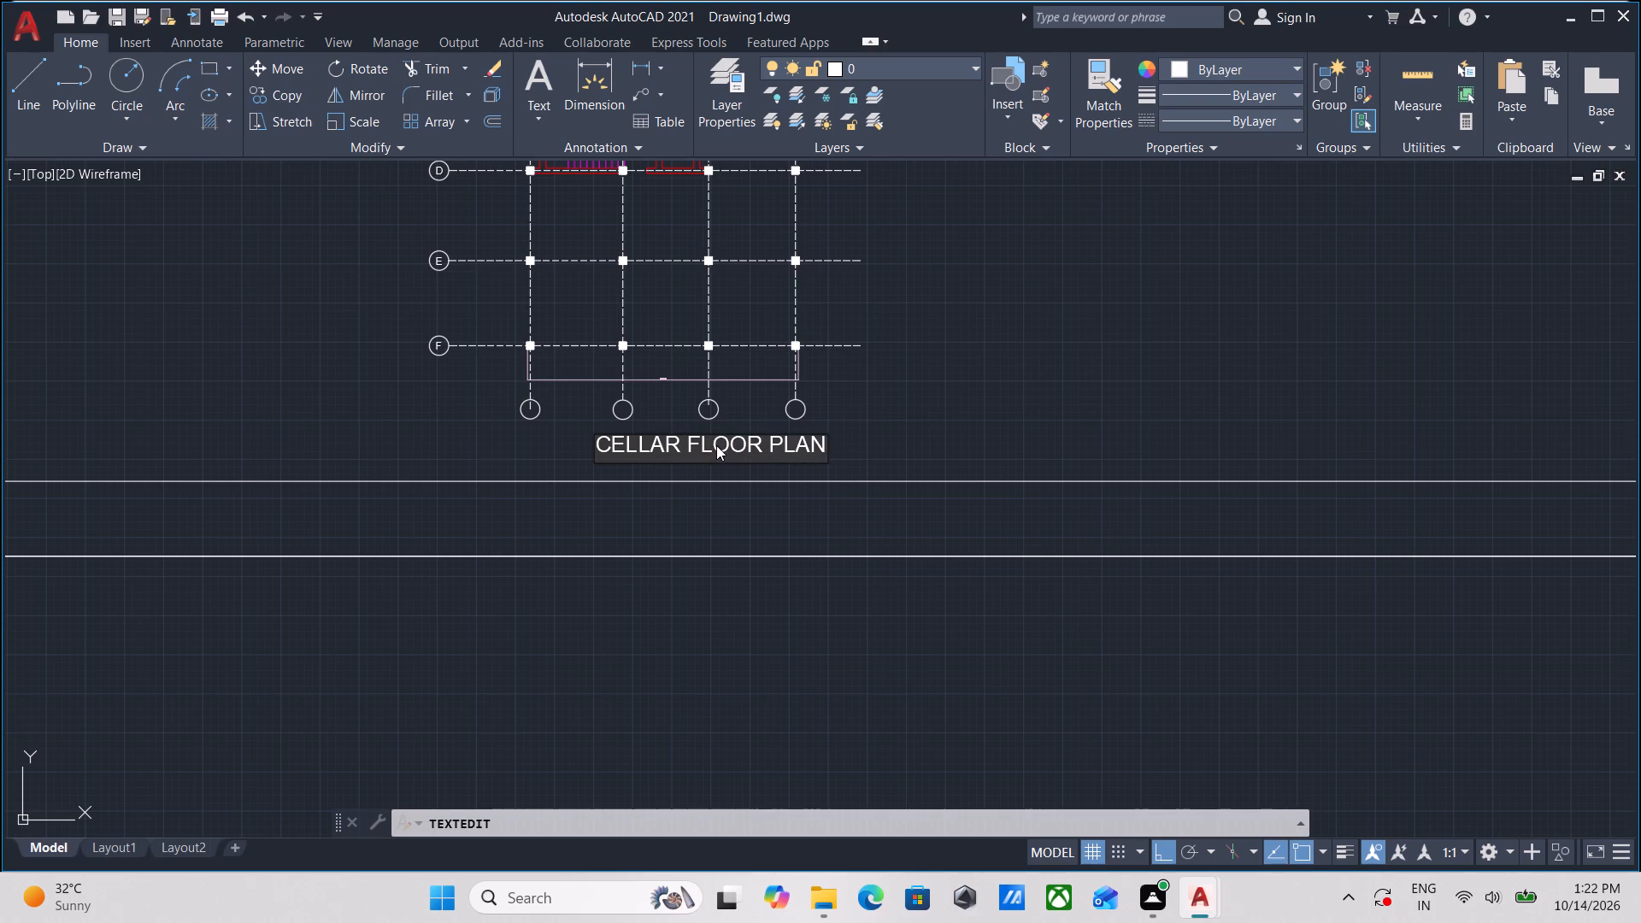
{"action": "key", "text": "Return"}
{"action": "key", "text": "Escape"}
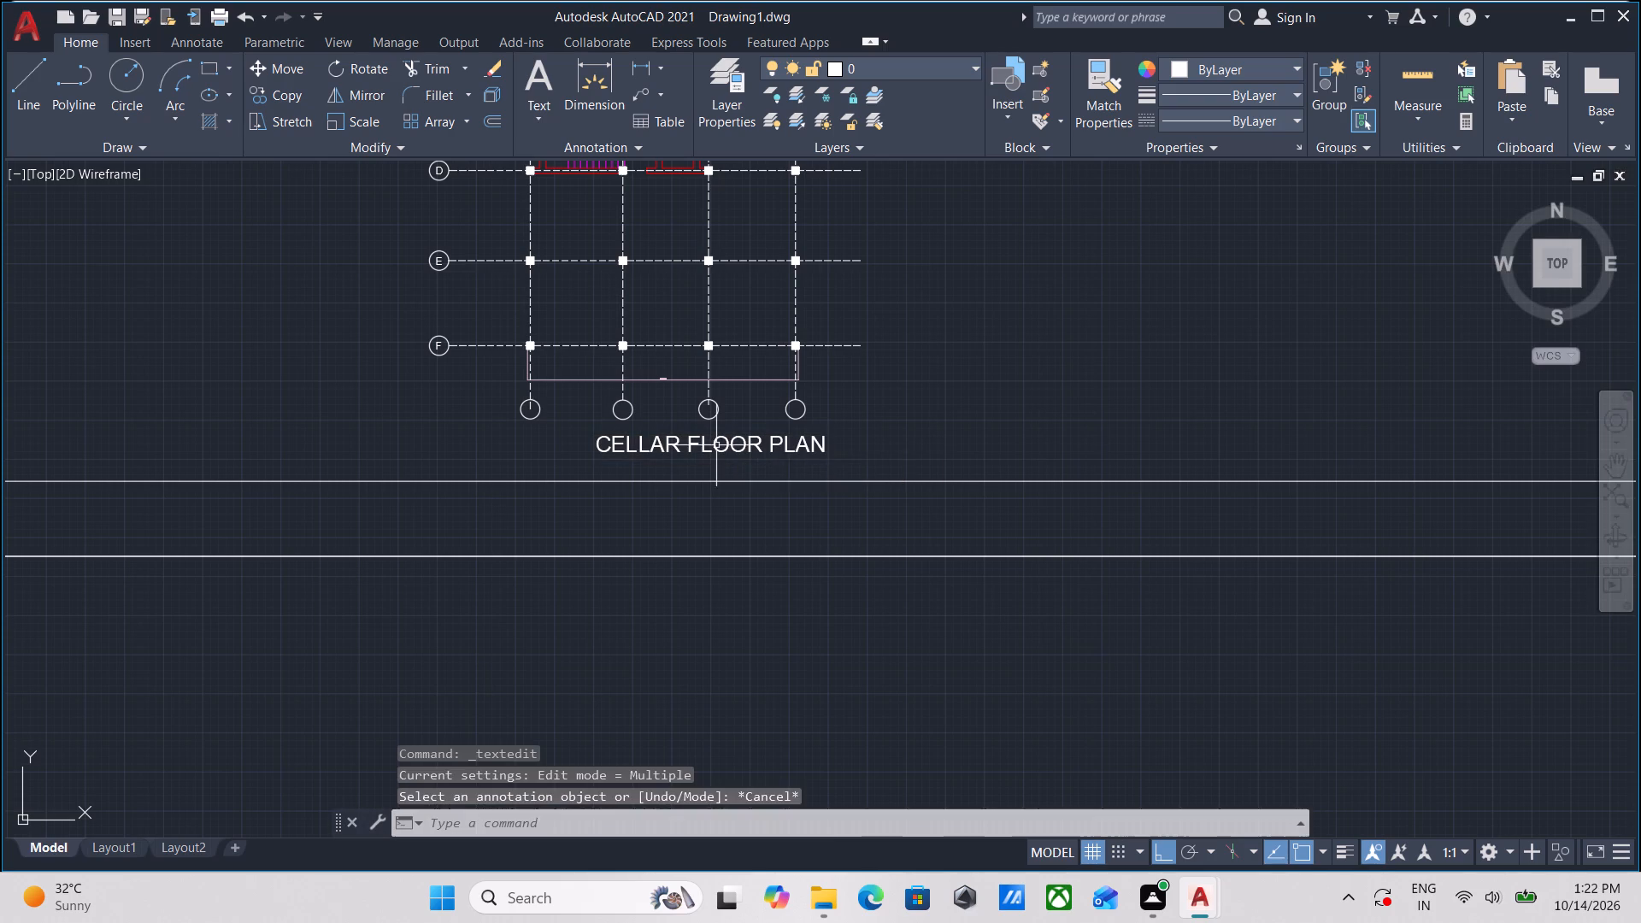
Group the entire untitled floor plan west of the GROUND FLOOR plan, including its outer dimensions, into one unnamed group.
{"action": "scroll", "coordinate": [716, 445], "scroll_direction": "up", "scroll_amount": 1}
{"action": "scroll", "coordinate": [716, 445], "scroll_direction": "down", "scroll_amount": 2}
{"action": "middle_click_drag", "start_coordinate": [707, 447], "coordinate": [981, 640]}
{"action": "scroll", "coordinate": [643, 425], "scroll_direction": "down", "scroll_amount": 2}
{"action": "middle_click_drag", "start_coordinate": [671, 479], "coordinate": [703, 574]}
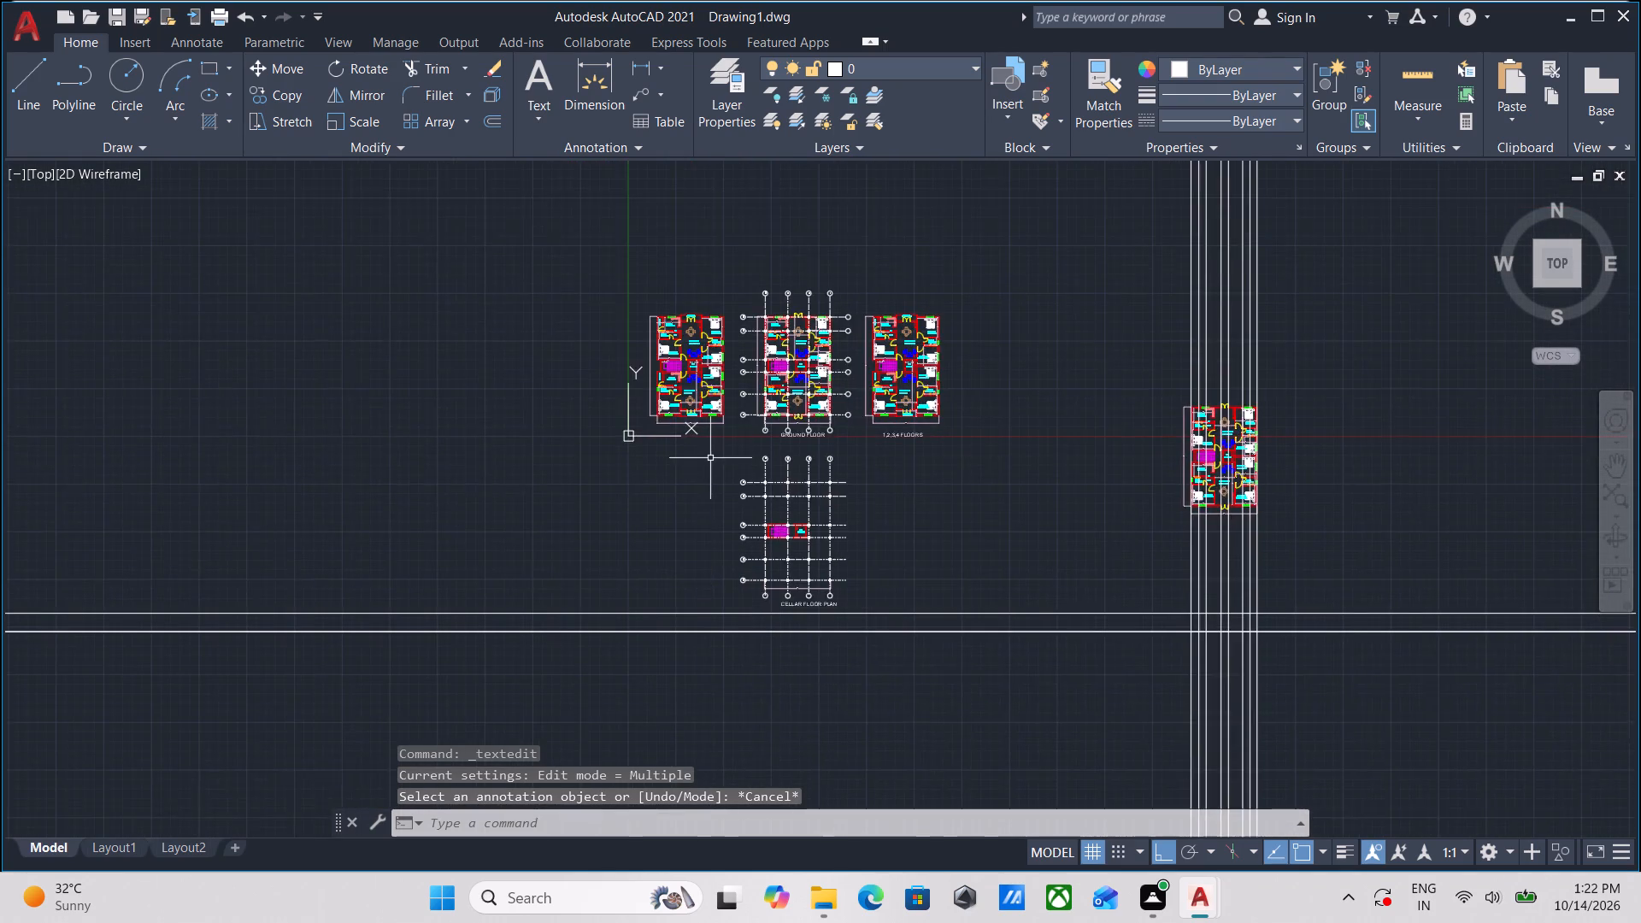
{"action": "scroll", "coordinate": [711, 444], "scroll_direction": "up", "scroll_amount": 2}
{"action": "middle_click_drag", "start_coordinate": [731, 397], "coordinate": [740, 518]}
{"action": "scroll", "coordinate": [758, 507], "scroll_direction": "up", "scroll_amount": 2}
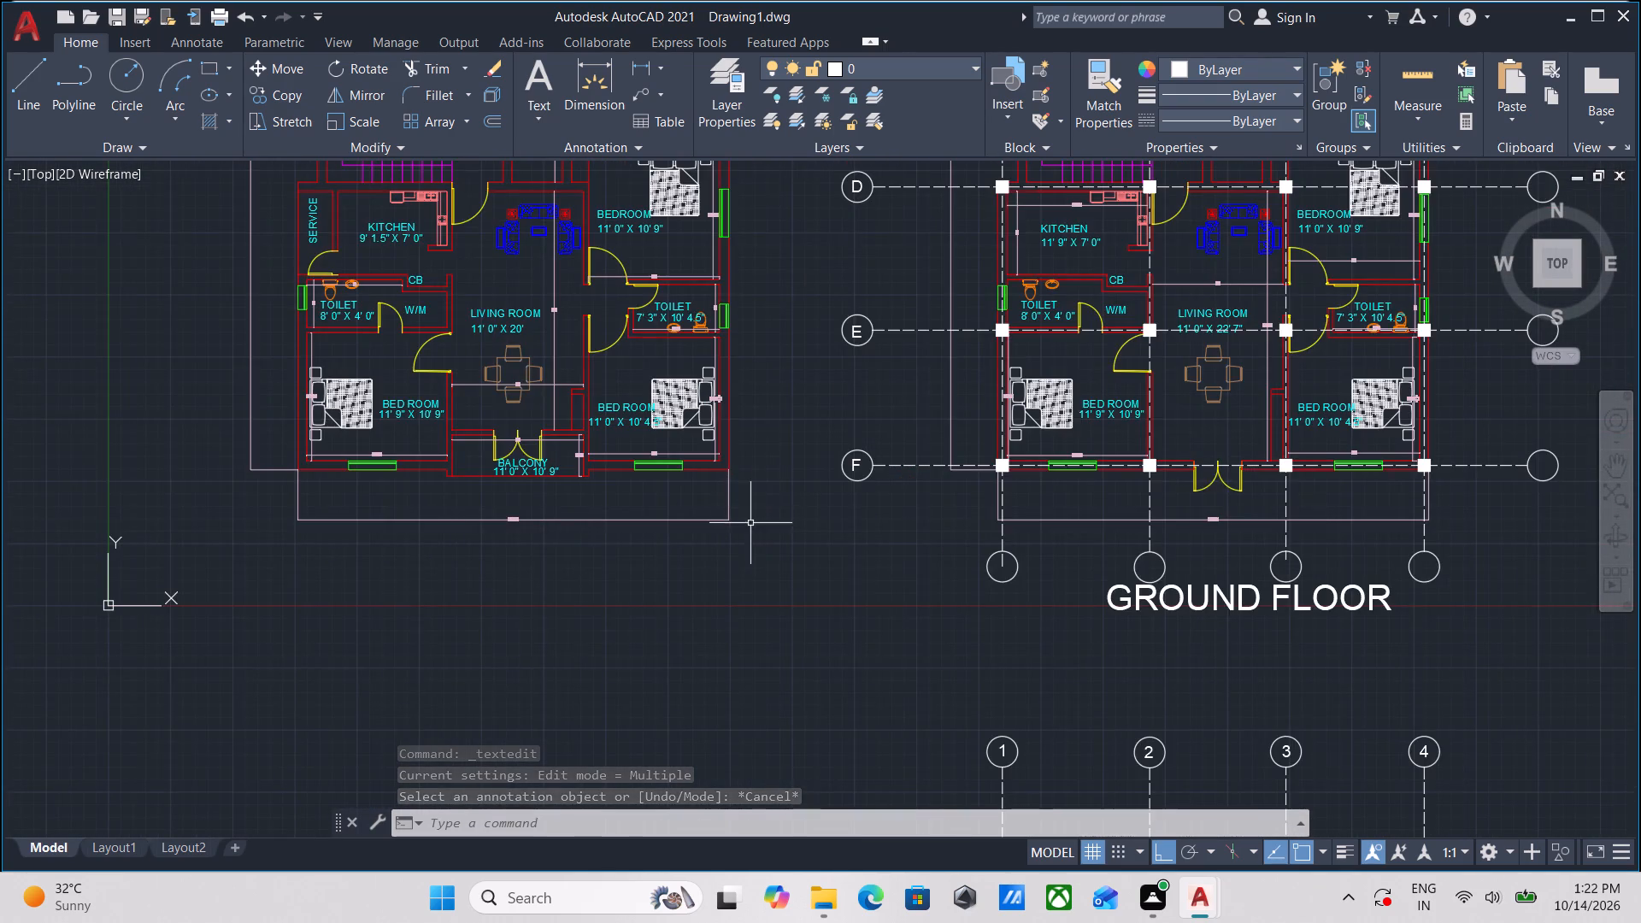
{"action": "scroll", "coordinate": [750, 523], "scroll_direction": "down", "scroll_amount": 1}
{"action": "middle_click_drag", "start_coordinate": [750, 523], "coordinate": [771, 601]}
{"action": "left_click", "coordinate": [766, 656]}
{"action": "middle_click_drag", "start_coordinate": [462, 197], "coordinate": [474, 387]}
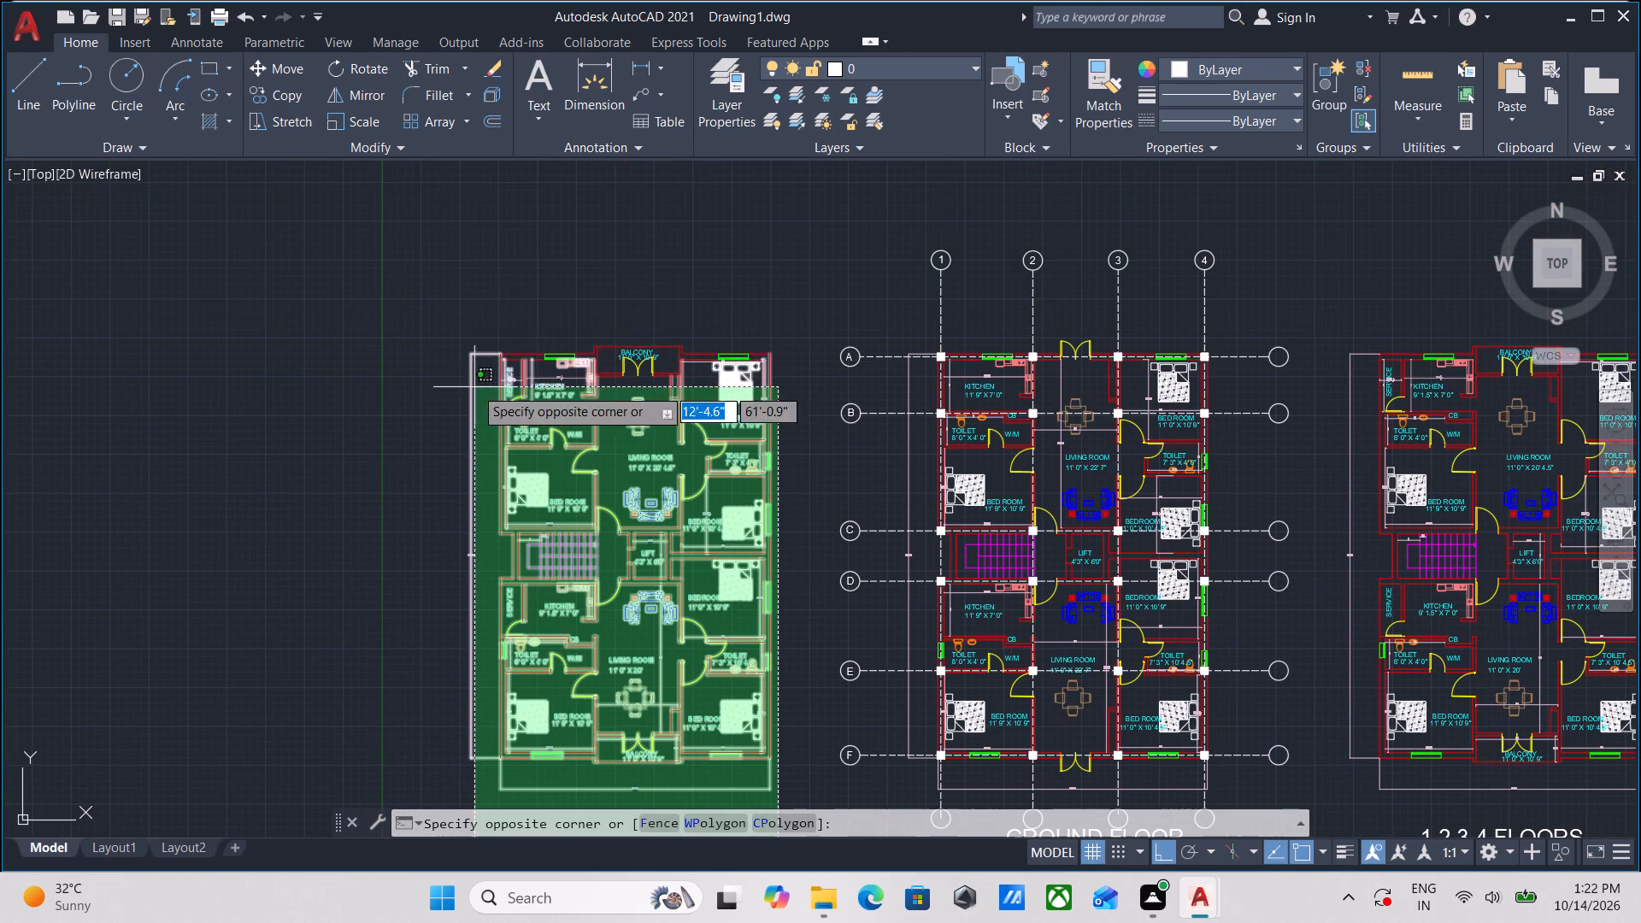
{"action": "left_click", "coordinate": [444, 274]}
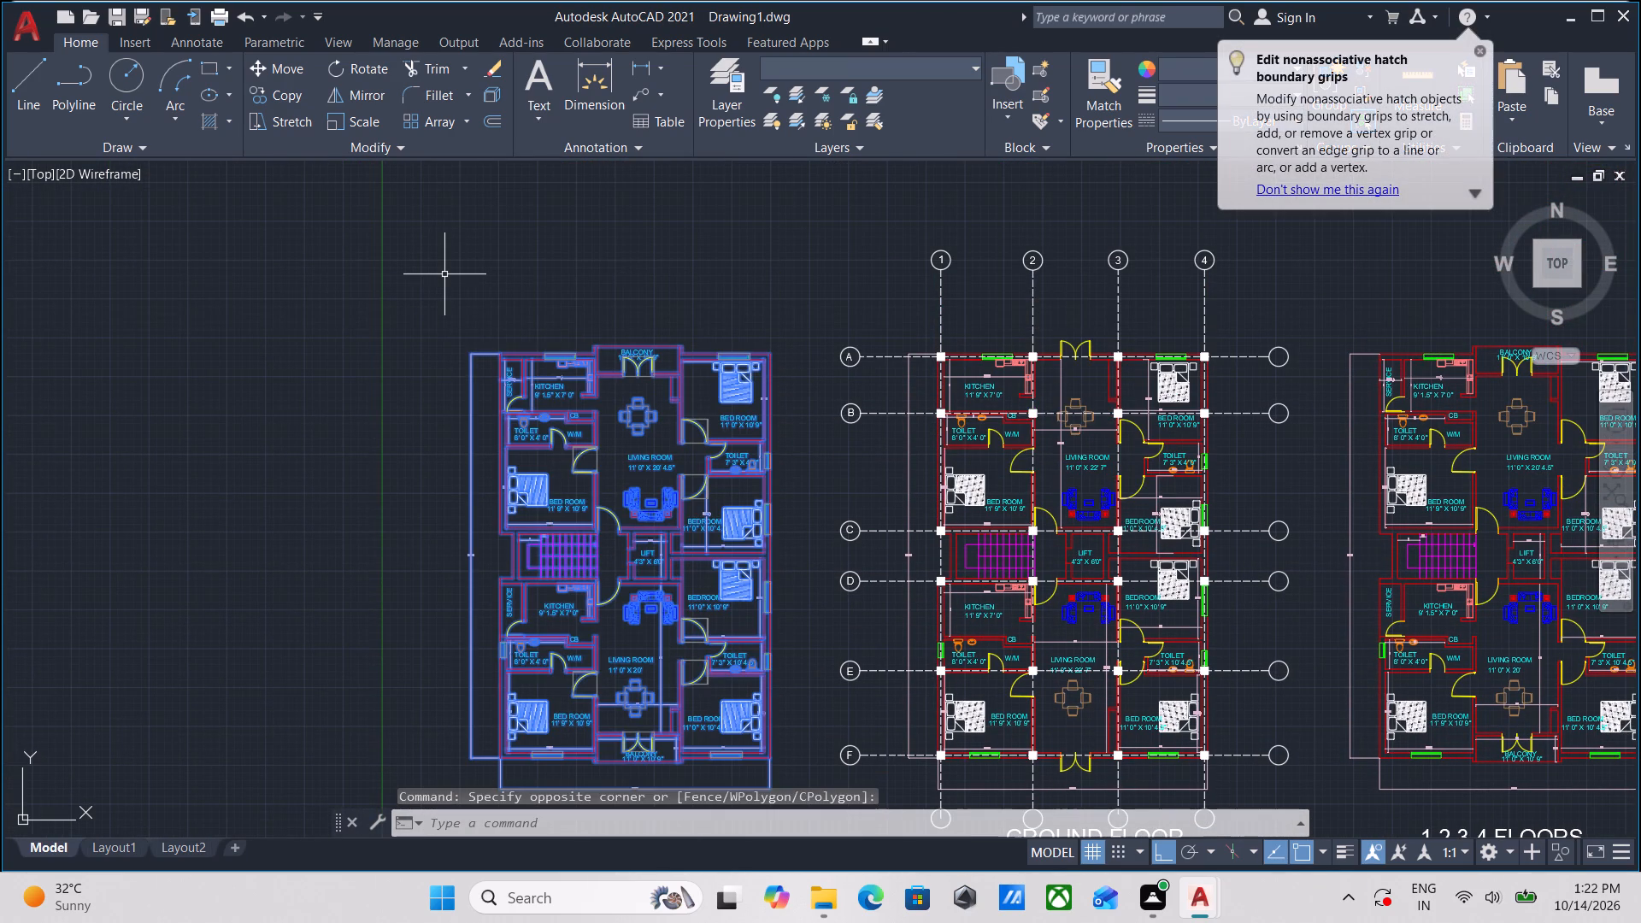
{"action": "key", "text": "g"}
{"action": "key", "text": "Return"}
Move the grouped untitled plan, with Ortho off, to the open space east of the plan crossed by long vertical construction lines.
{"action": "middle_click_drag", "start_coordinate": [472, 315], "coordinate": [515, 143]}
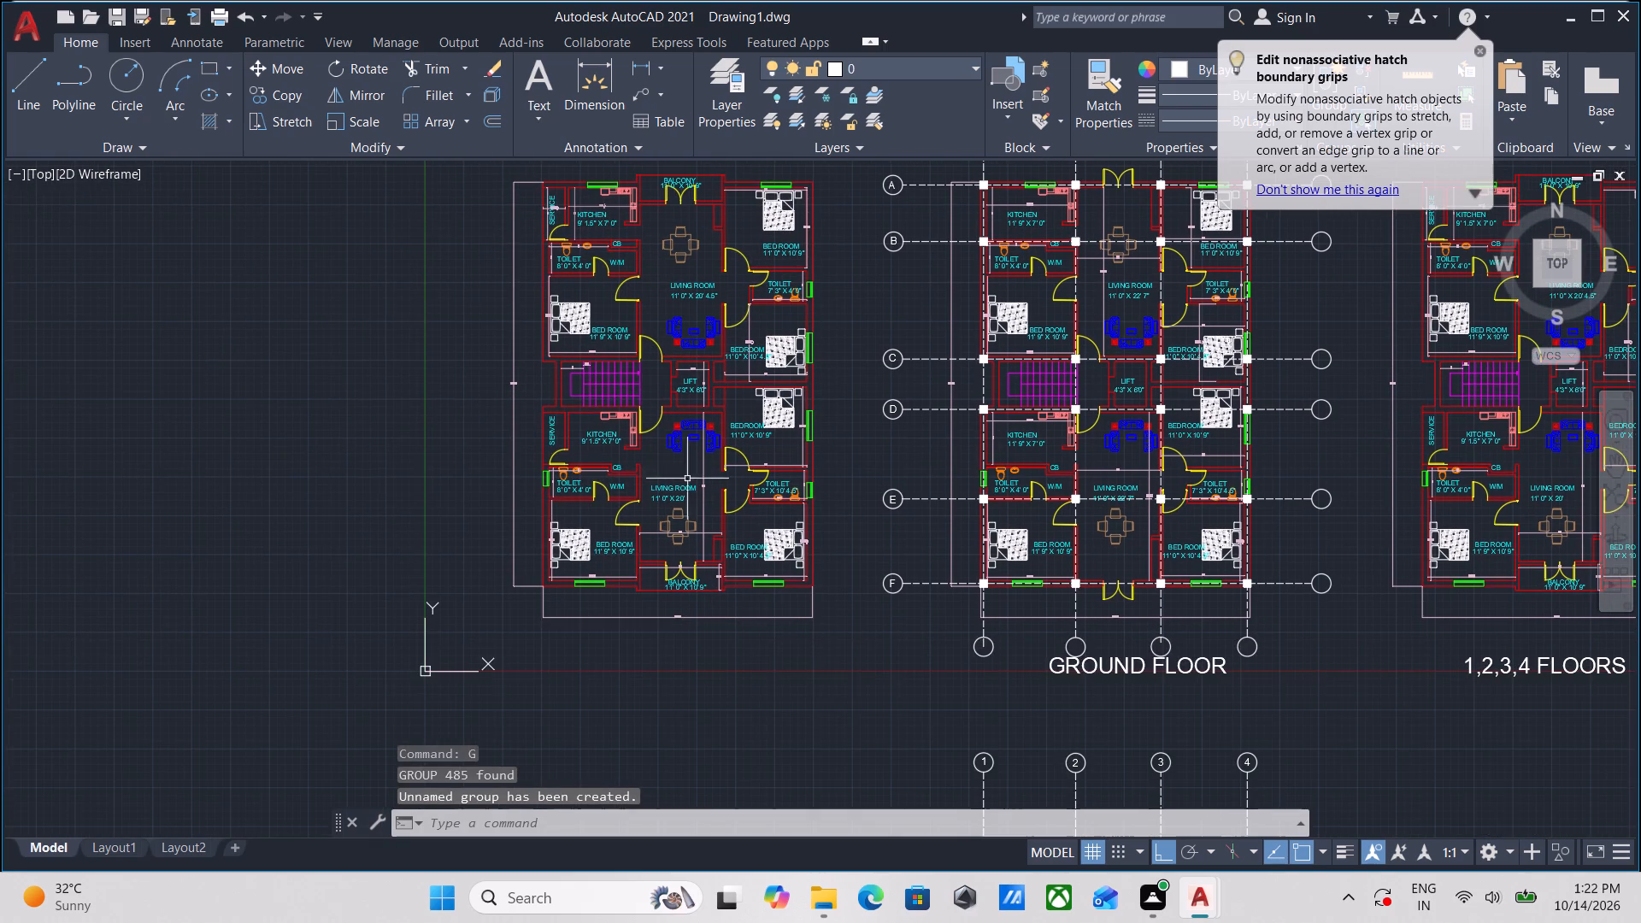
{"action": "left_click_drag", "start_coordinate": [850, 691], "coordinate": [838, 672]}
{"action": "middle_click_drag", "start_coordinate": [654, 291], "coordinate": [652, 425]}
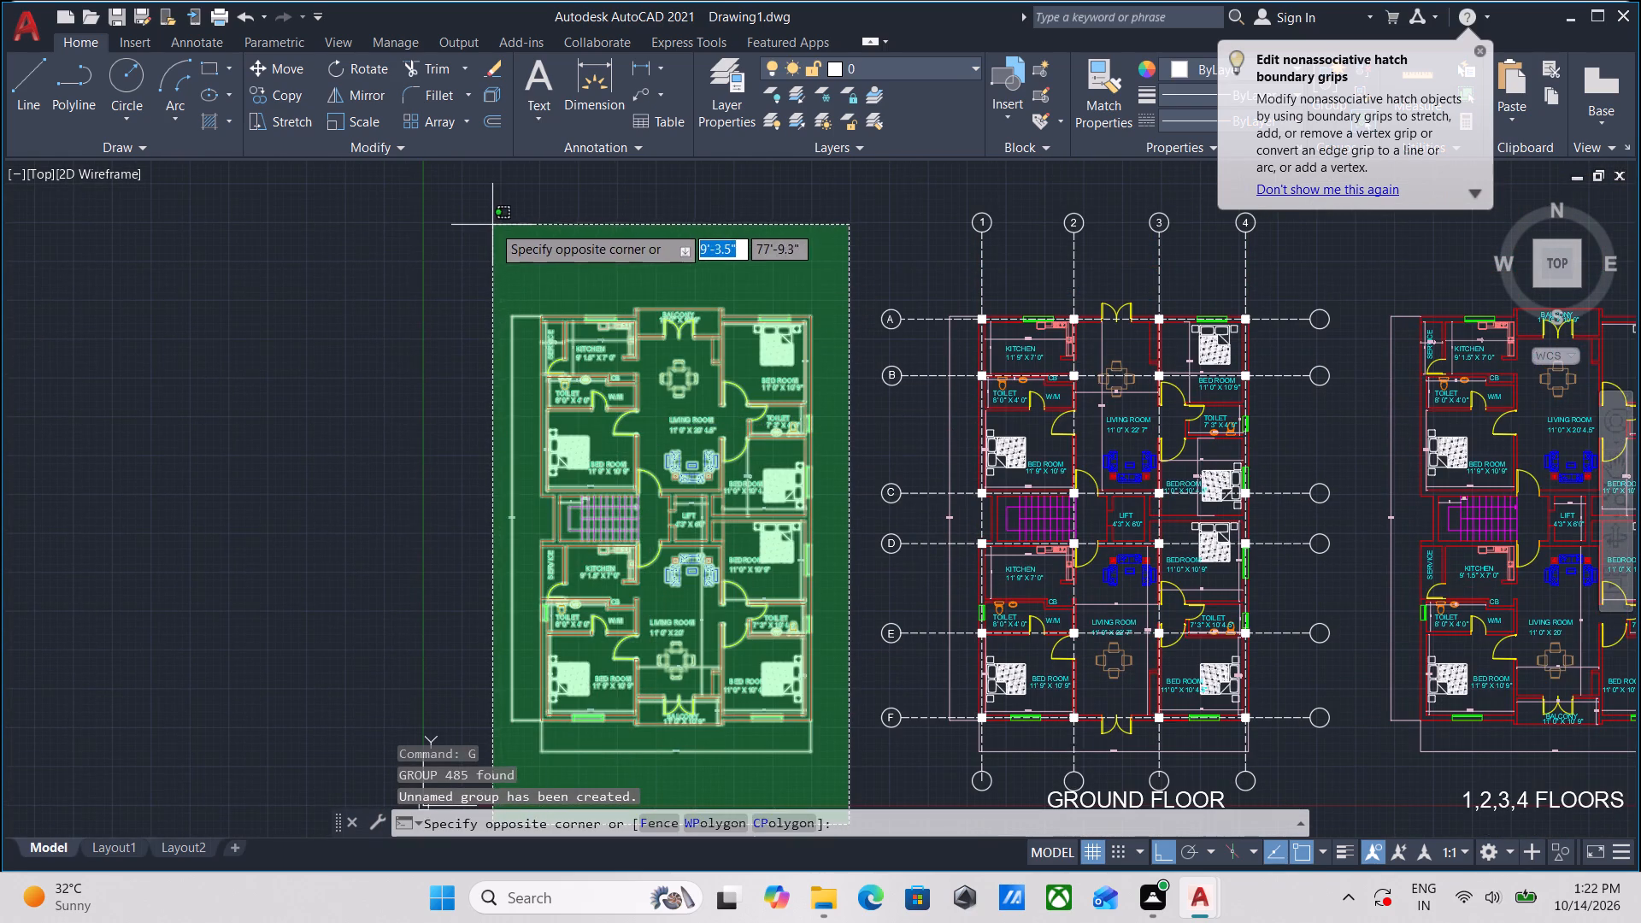
{"action": "left_click", "coordinate": [492, 225]}
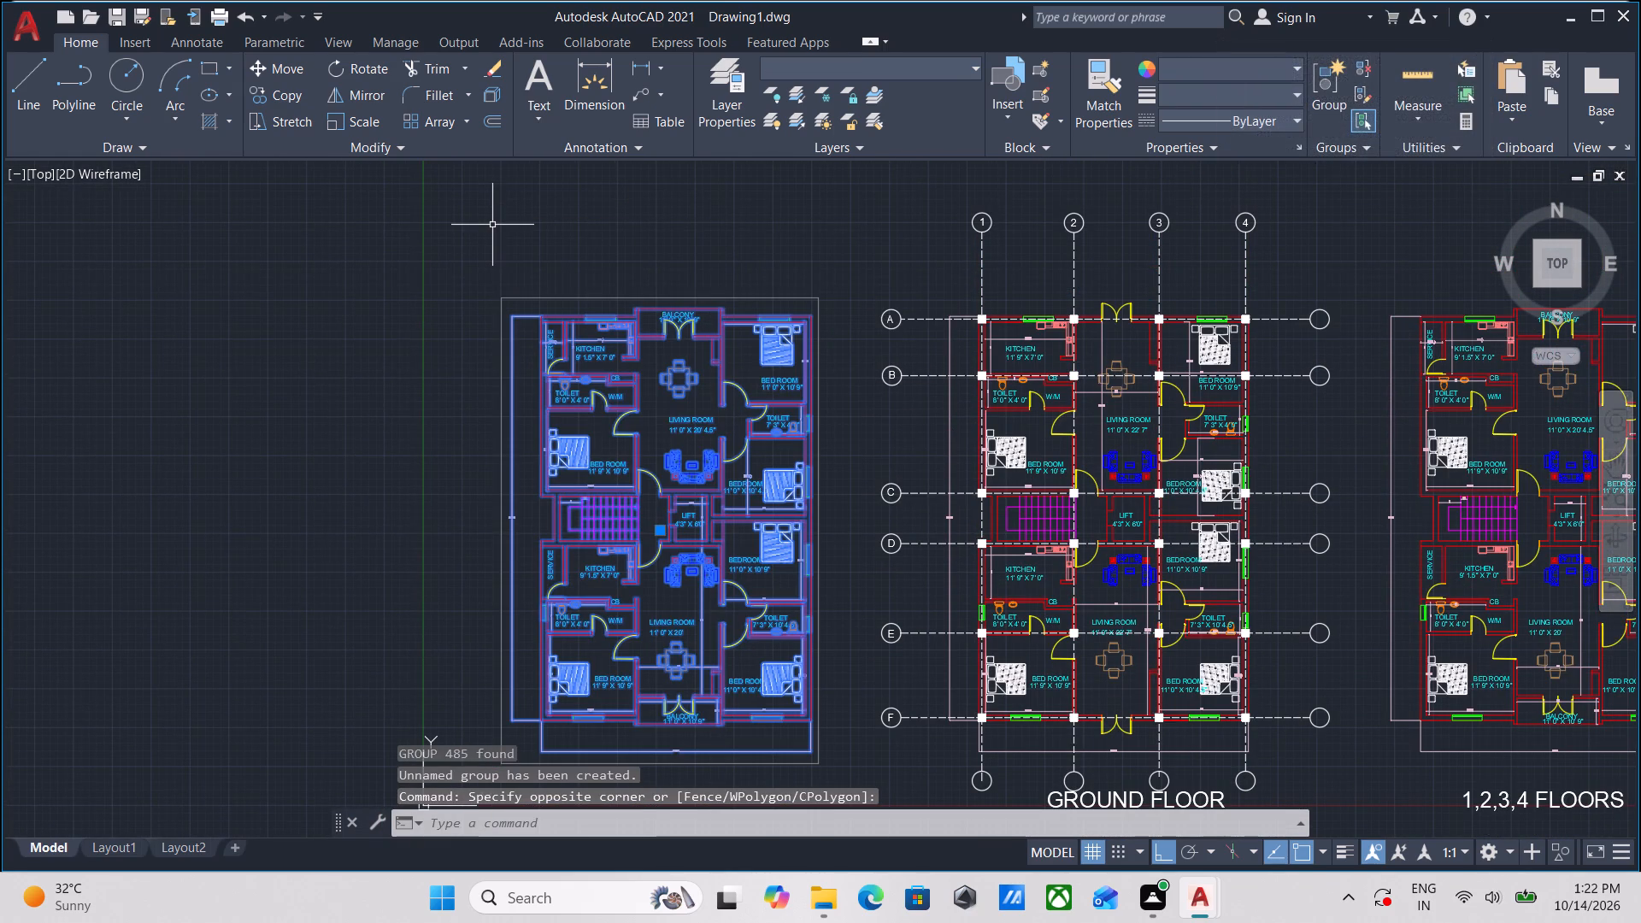
{"action": "key", "text": "m"}
{"action": "key", "text": "Return"}
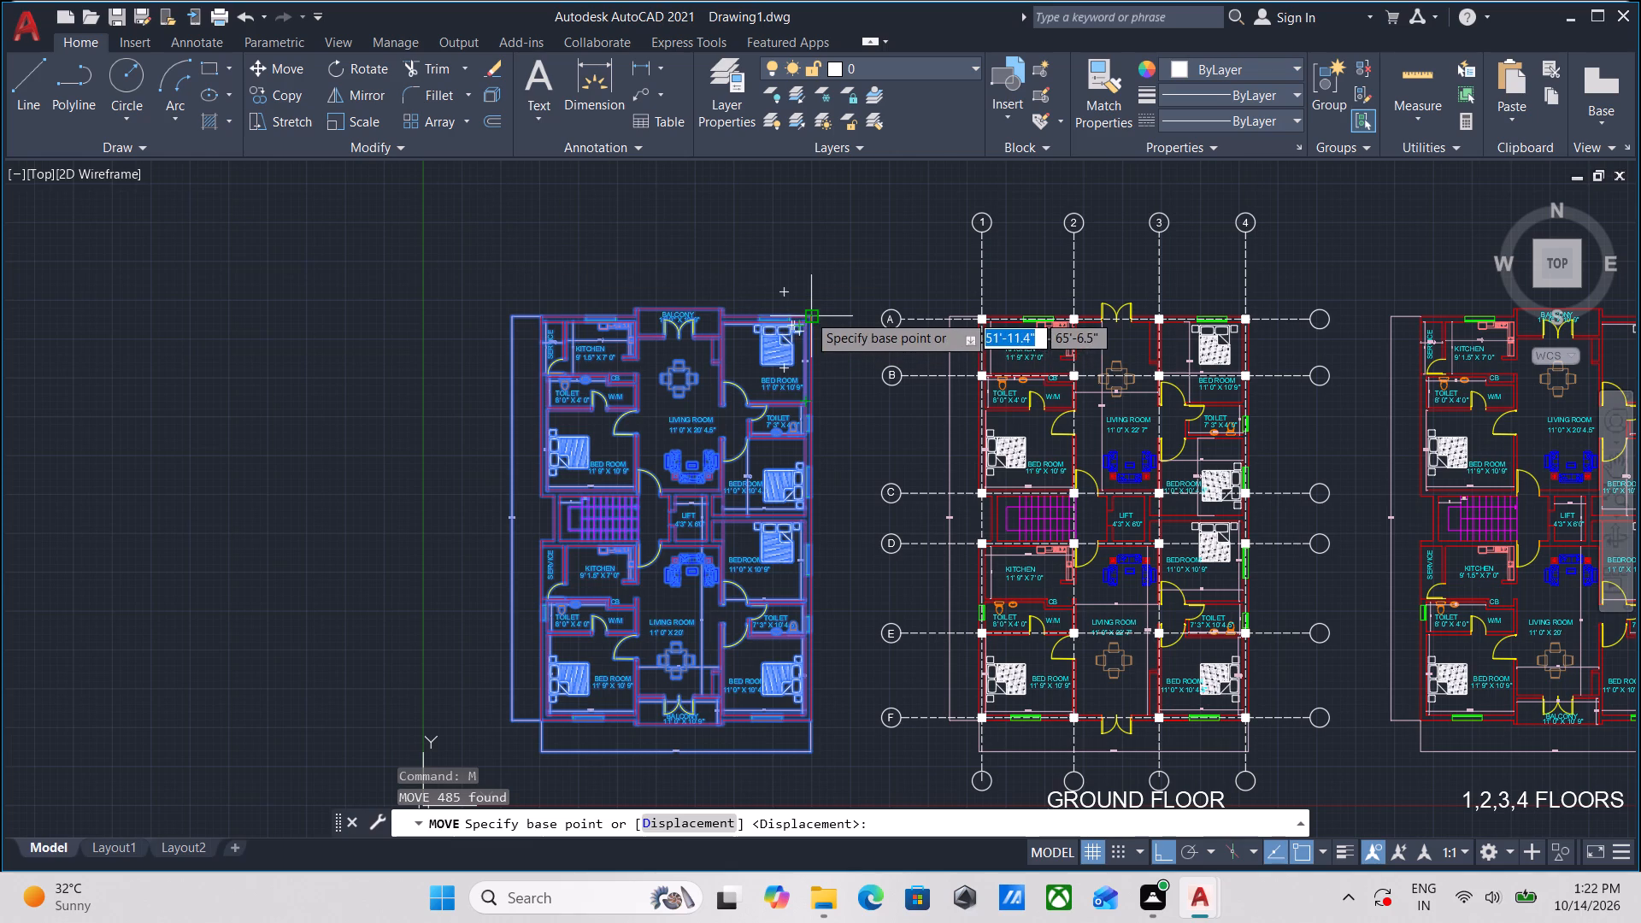
{"action": "left_click", "coordinate": [808, 314]}
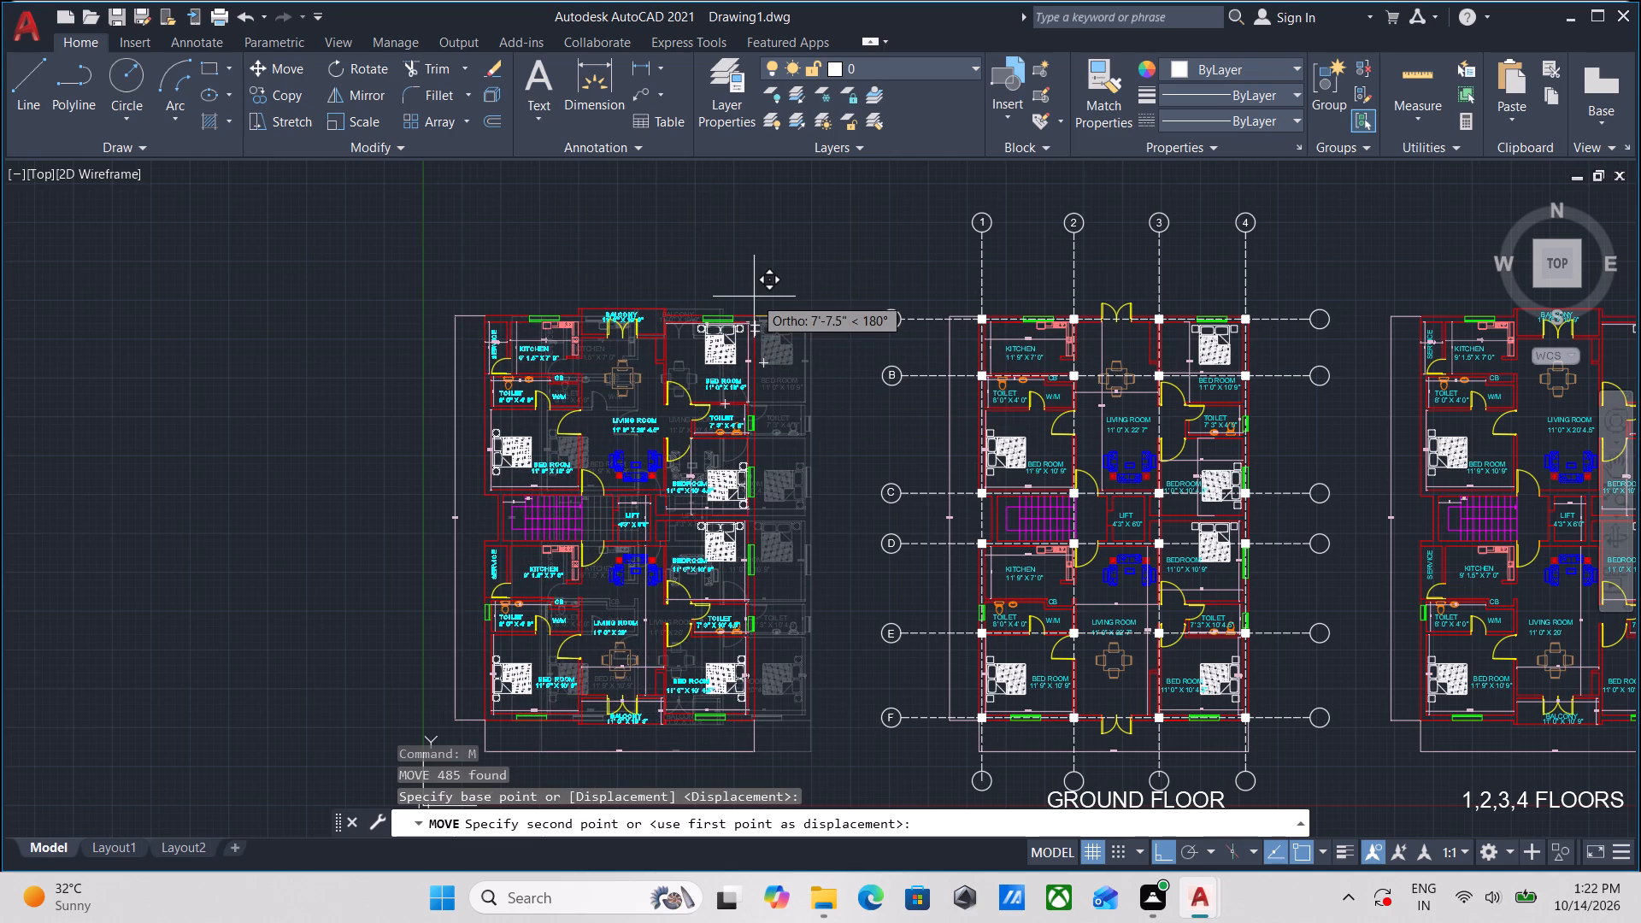
{"action": "key", "text": "F8"}
{"action": "scroll", "coordinate": [753, 297], "scroll_direction": "down", "scroll_amount": 2}
{"action": "middle_click_drag", "start_coordinate": [812, 424], "coordinate": [262, 409]}
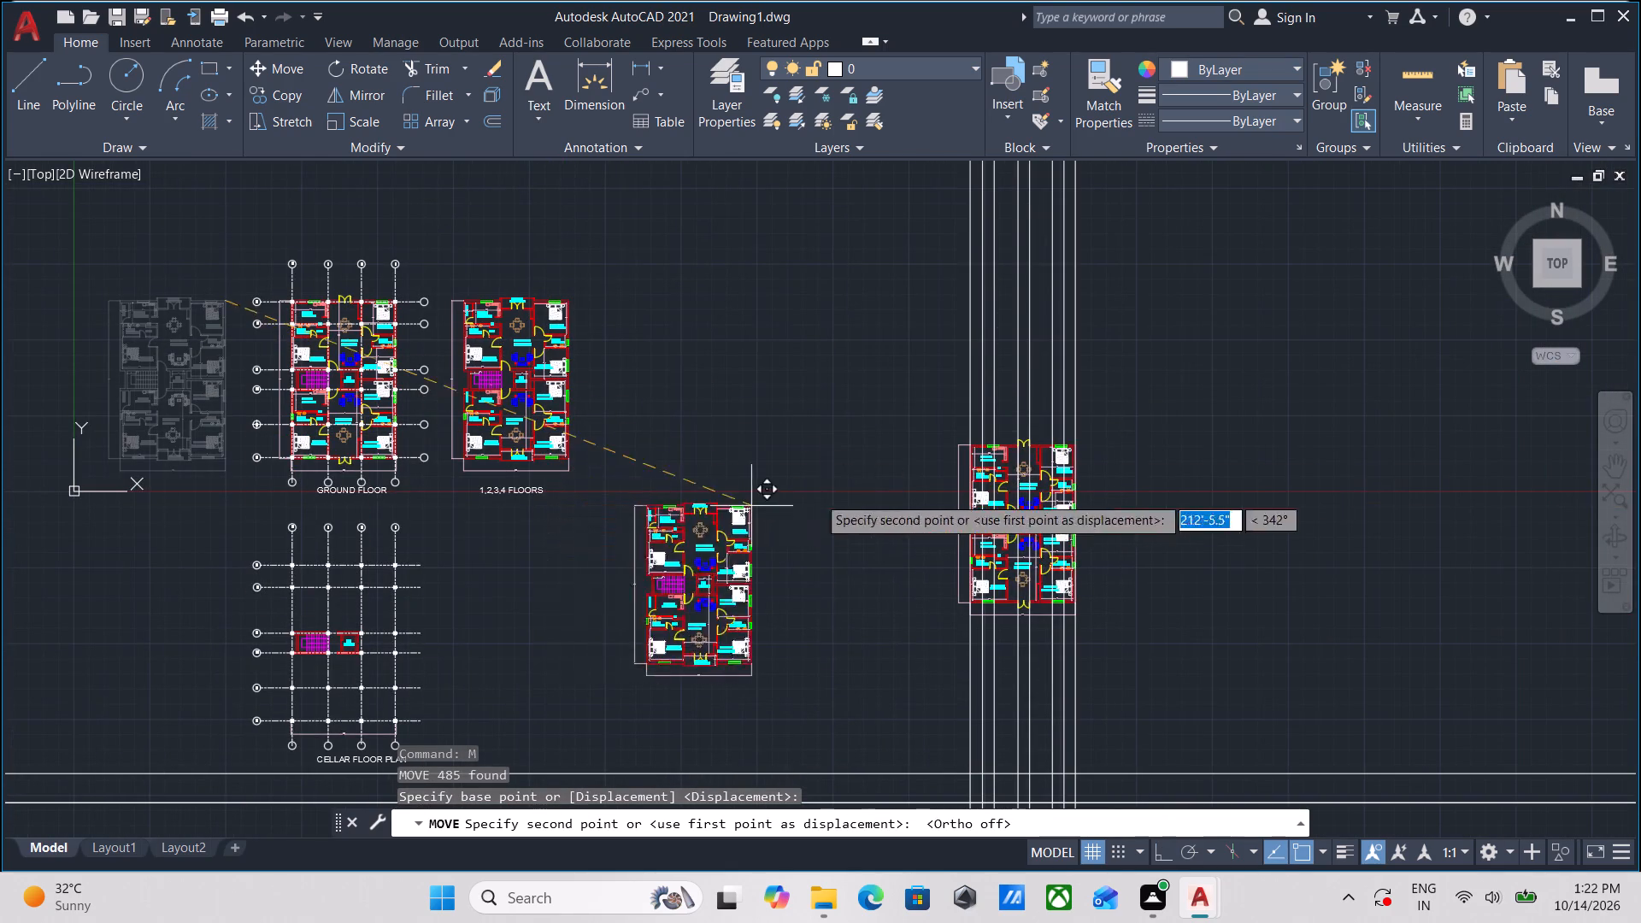
{"action": "left_click", "coordinate": [1349, 439]}
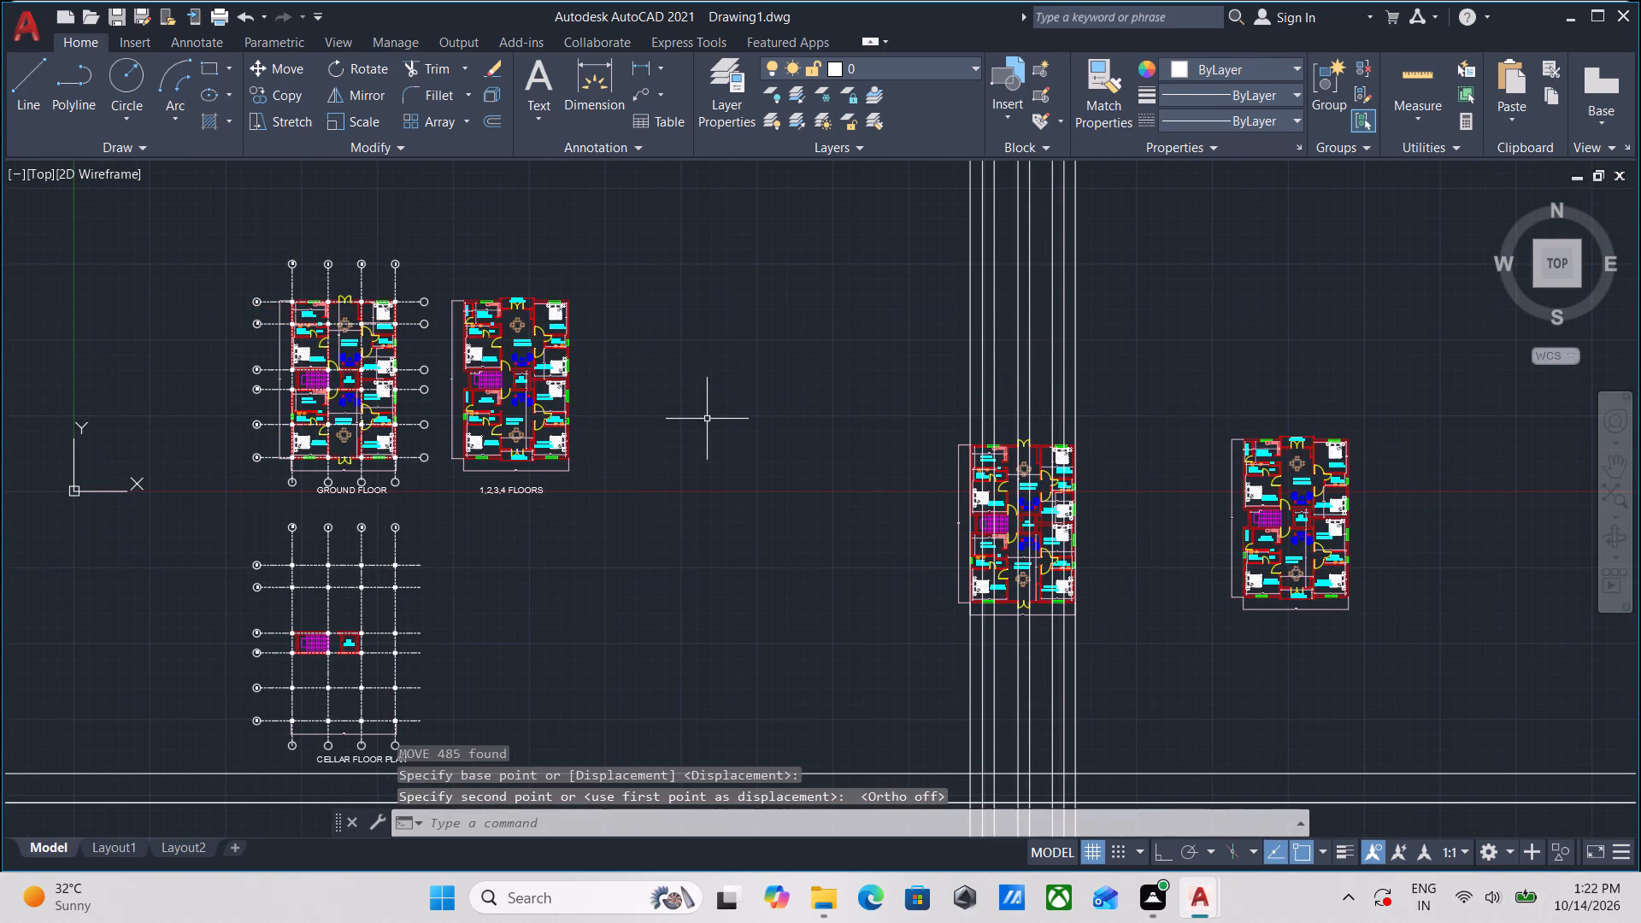
Group the whole CELLAR FLOOR PLAN, including its grid lines, circles, staircase, lift and title, into one unnamed group.
{"action": "middle_click_drag", "start_coordinate": [717, 415], "coordinate": [904, 267]}
{"action": "scroll", "coordinate": [615, 619], "scroll_direction": "up", "scroll_amount": 1}
{"action": "middle_click_drag", "start_coordinate": [612, 608], "coordinate": [749, 522]}
{"action": "left_click", "coordinate": [768, 526]}
{"action": "middle_click_drag", "start_coordinate": [538, 368], "coordinate": [695, 485]}
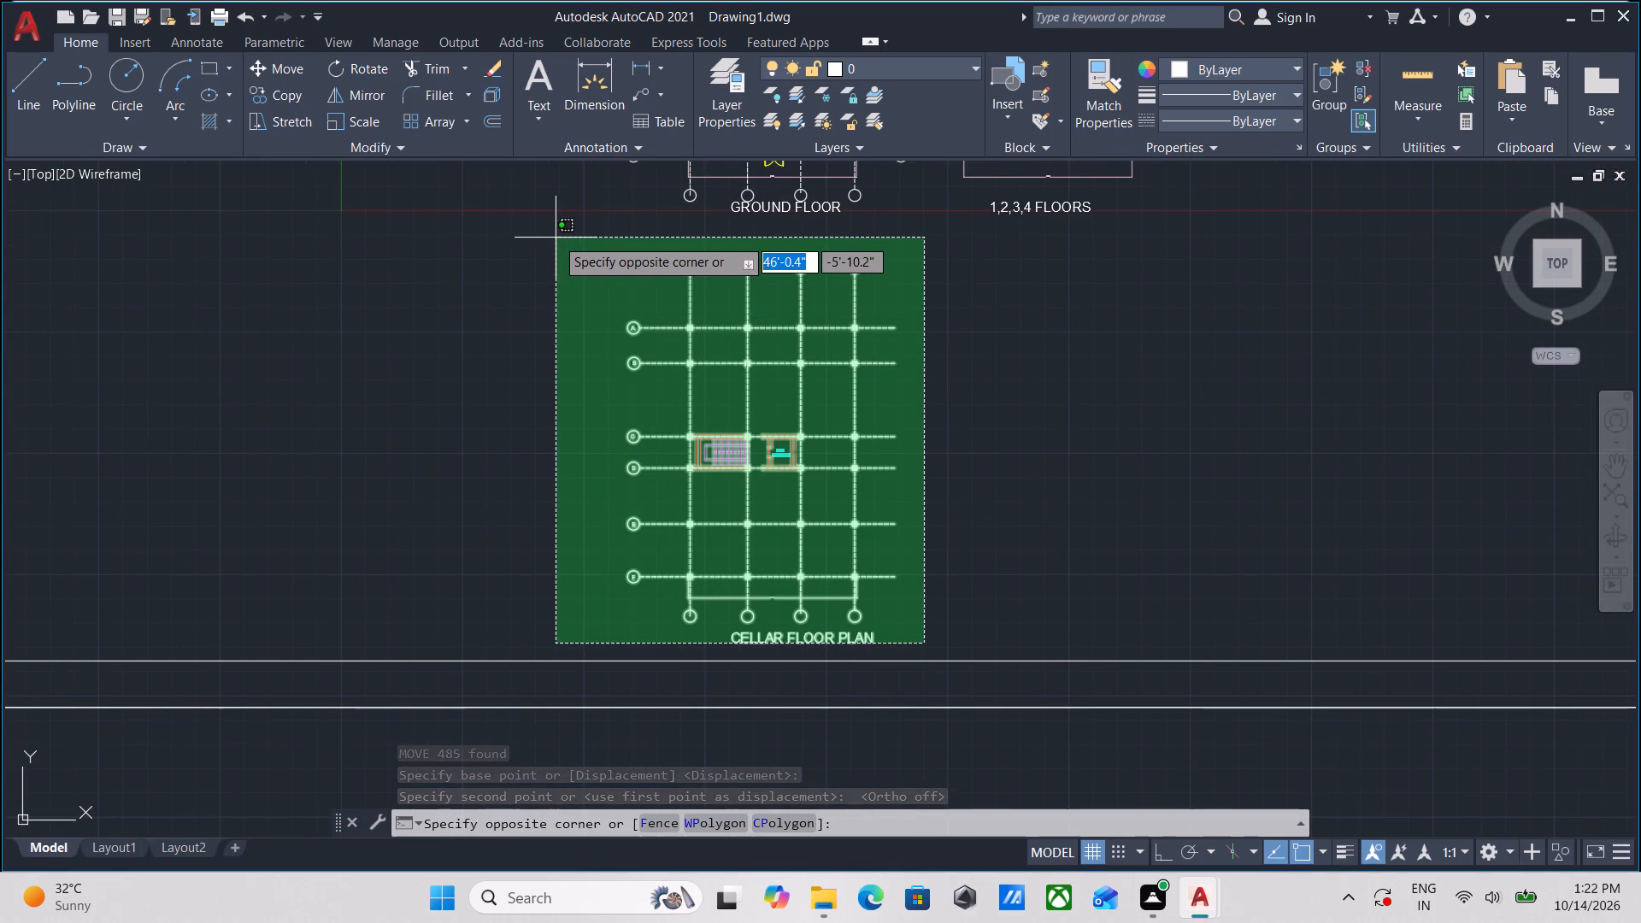
{"action": "left_click", "coordinate": [556, 238]}
{"action": "middle_click_drag", "start_coordinate": [585, 261], "coordinate": [625, 261]}
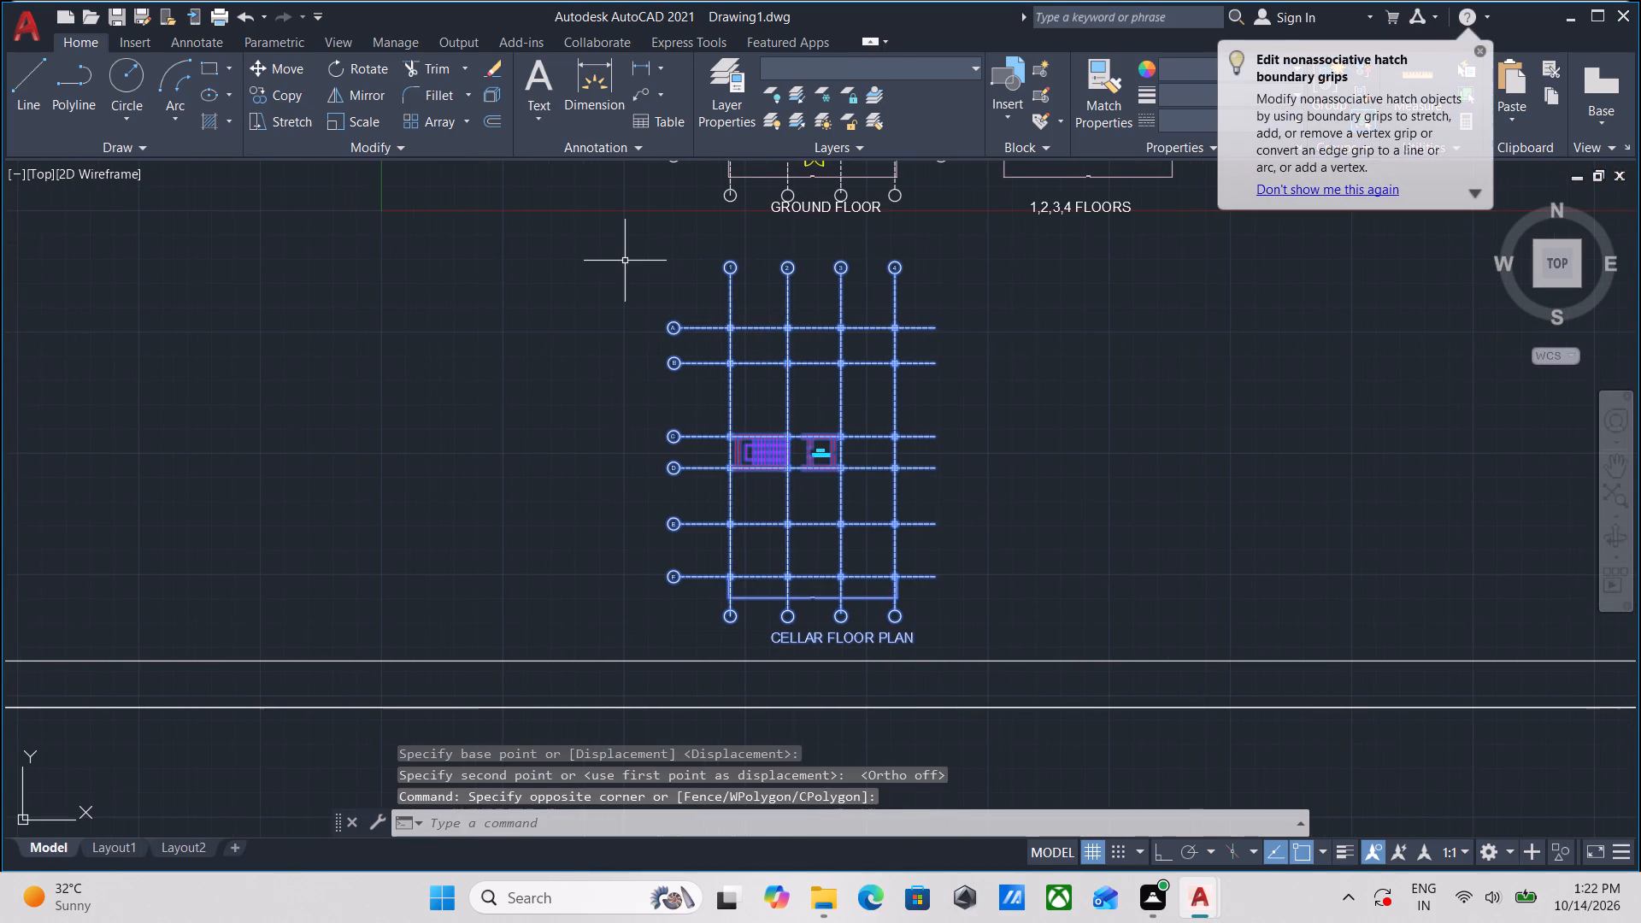
{"action": "key", "text": "g"}
{"action": "key", "text": "Return"}
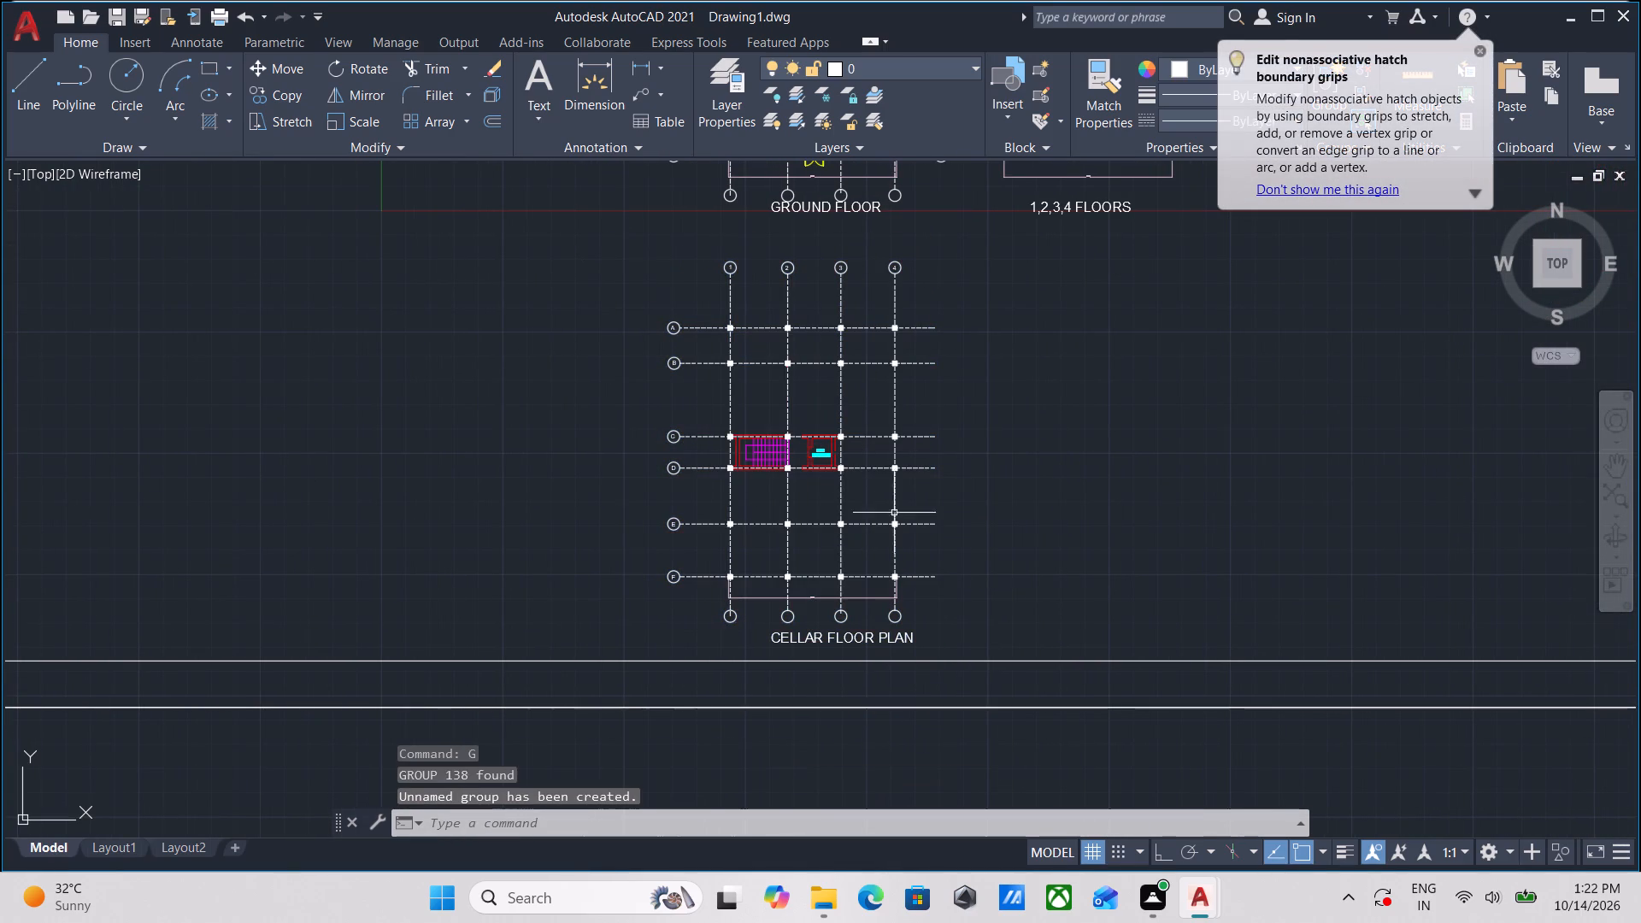
Move the grouped cellar floor plan into the vacated space west of the GROUND FLOOR plan, aligning grid rows A to F.
{"action": "left_click", "coordinate": [983, 554]}
{"action": "left_click", "coordinate": [788, 446]}
{"action": "middle_click_drag", "start_coordinate": [915, 493], "coordinate": [816, 443]}
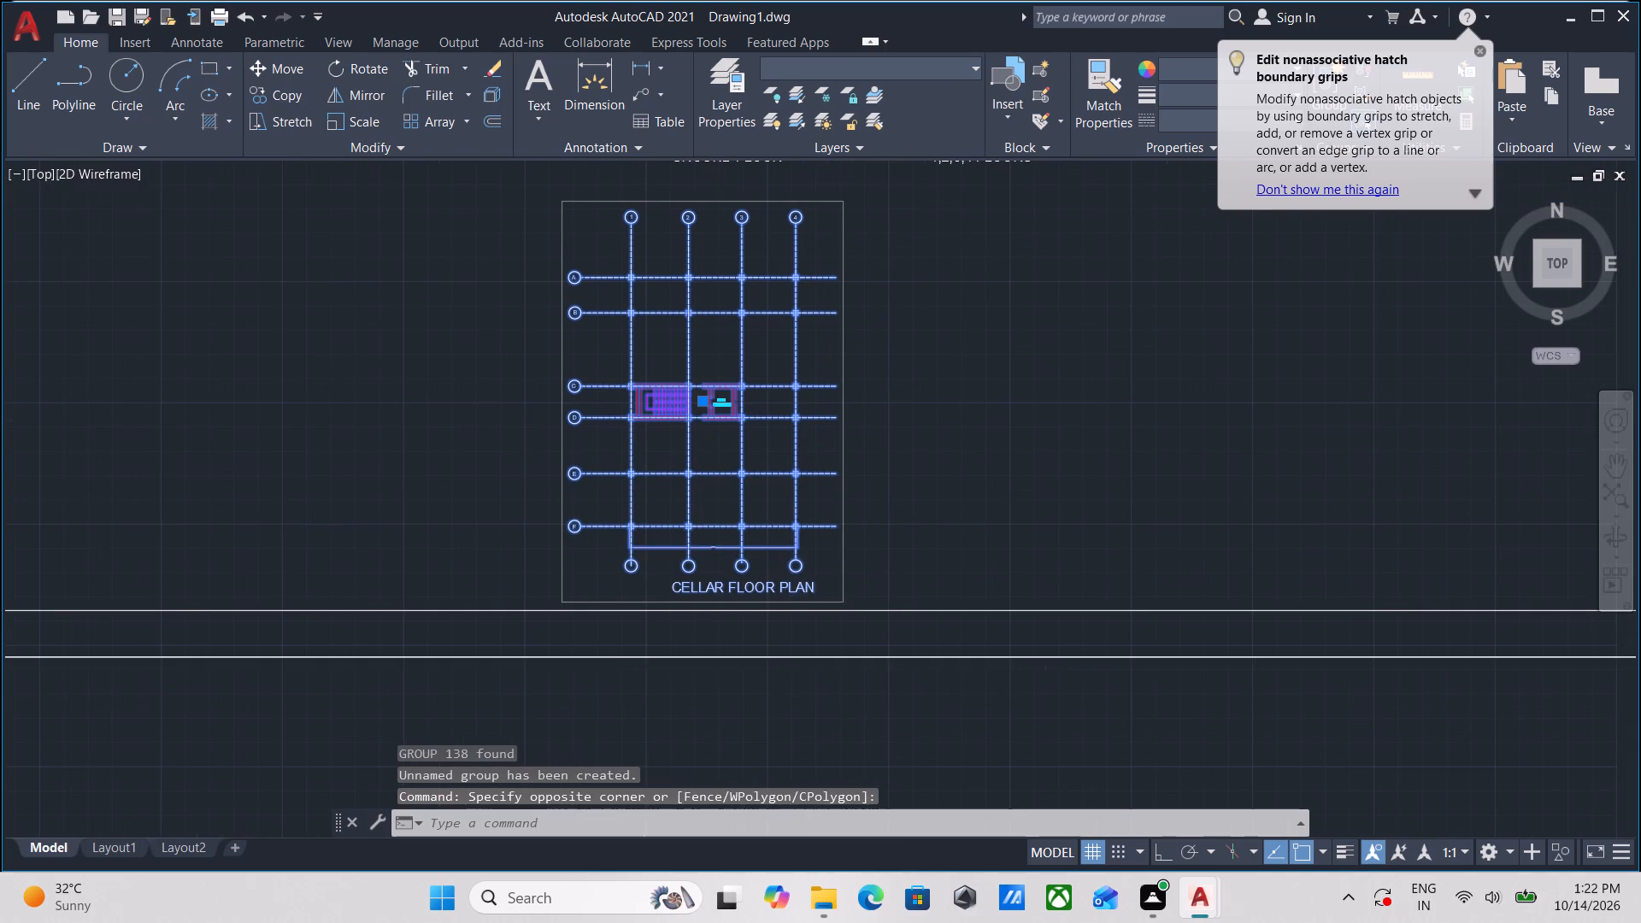
{"action": "key", "text": "m"}
{"action": "key", "text": "Return"}
{"action": "scroll", "coordinate": [819, 556], "scroll_direction": "up", "scroll_amount": 2}
{"action": "scroll", "coordinate": [751, 487], "scroll_direction": "up", "scroll_amount": 2}
{"action": "left_click", "coordinate": [1034, 505]}
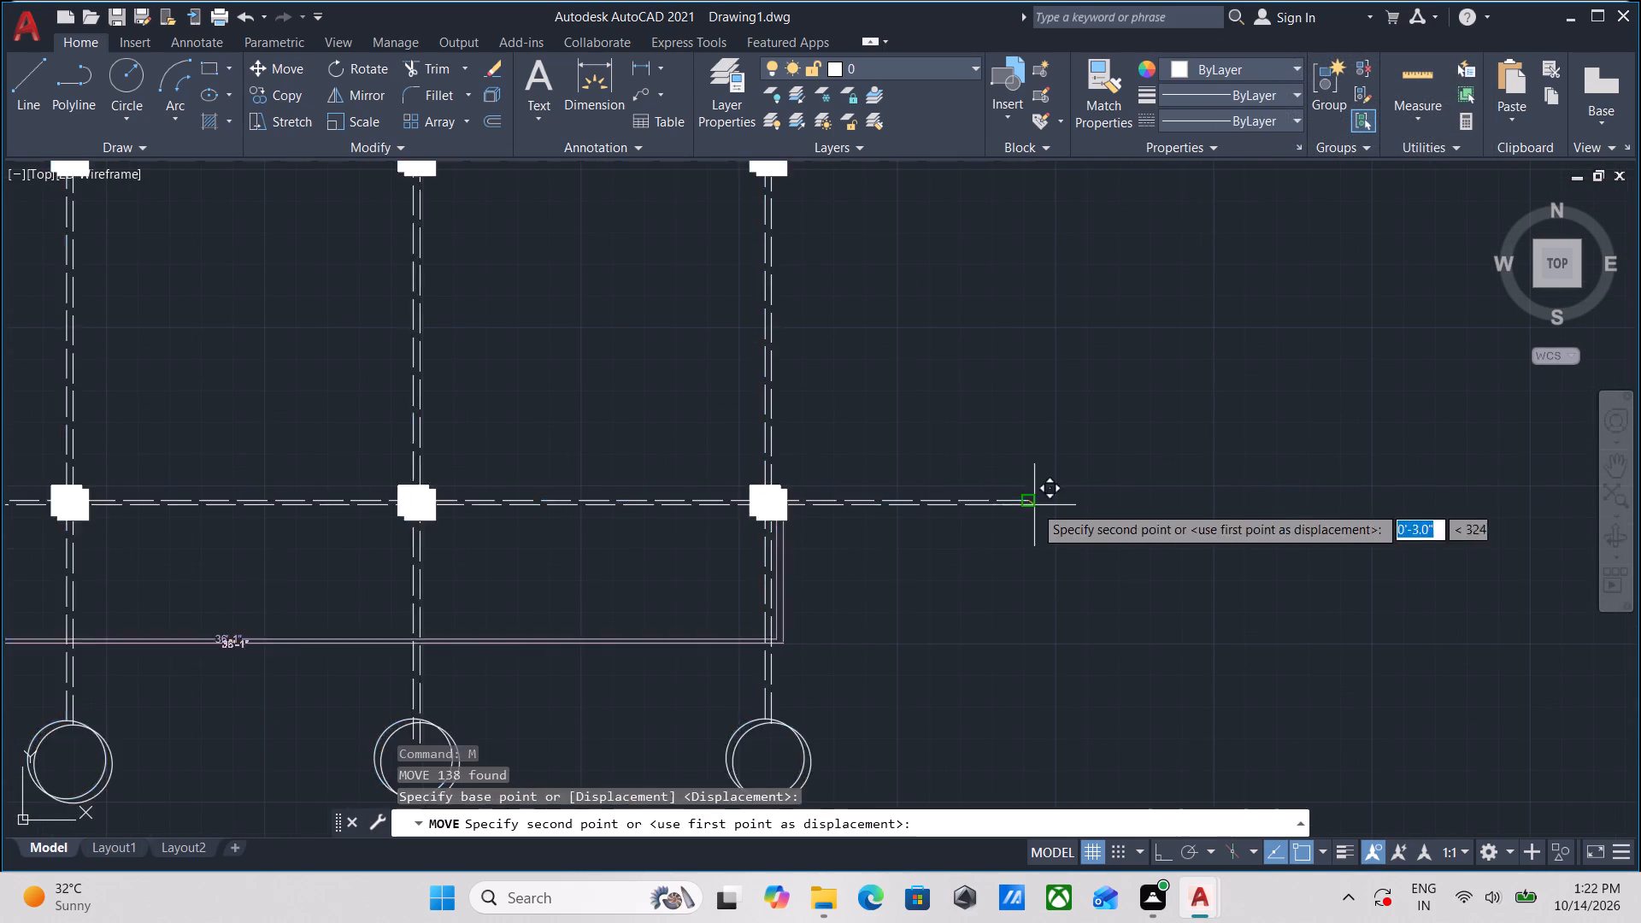
{"action": "scroll", "coordinate": [666, 432], "scroll_direction": "down", "scroll_amount": 2}
{"action": "middle_click_drag", "start_coordinate": [666, 432], "coordinate": [977, 557]}
{"action": "scroll", "coordinate": [882, 474], "scroll_direction": "down", "scroll_amount": 3}
{"action": "middle_click_drag", "start_coordinate": [882, 474], "coordinate": [980, 599]}
{"action": "scroll", "coordinate": [980, 599], "scroll_direction": "up", "scroll_amount": 1}
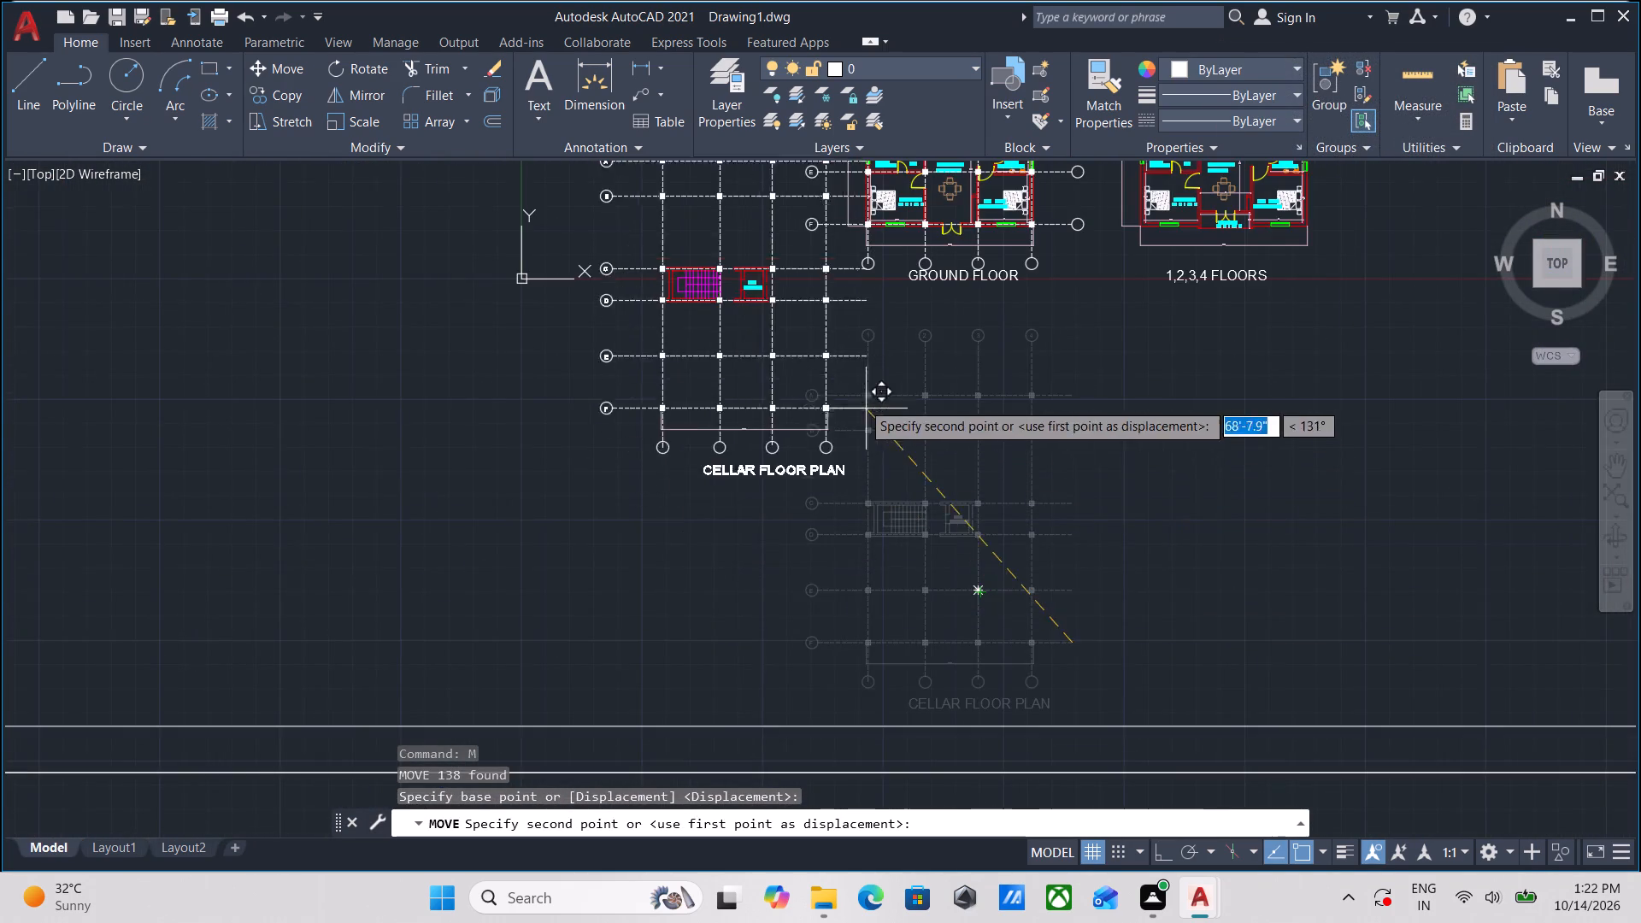
{"action": "middle_click_drag", "start_coordinate": [822, 350], "coordinate": [916, 567]}
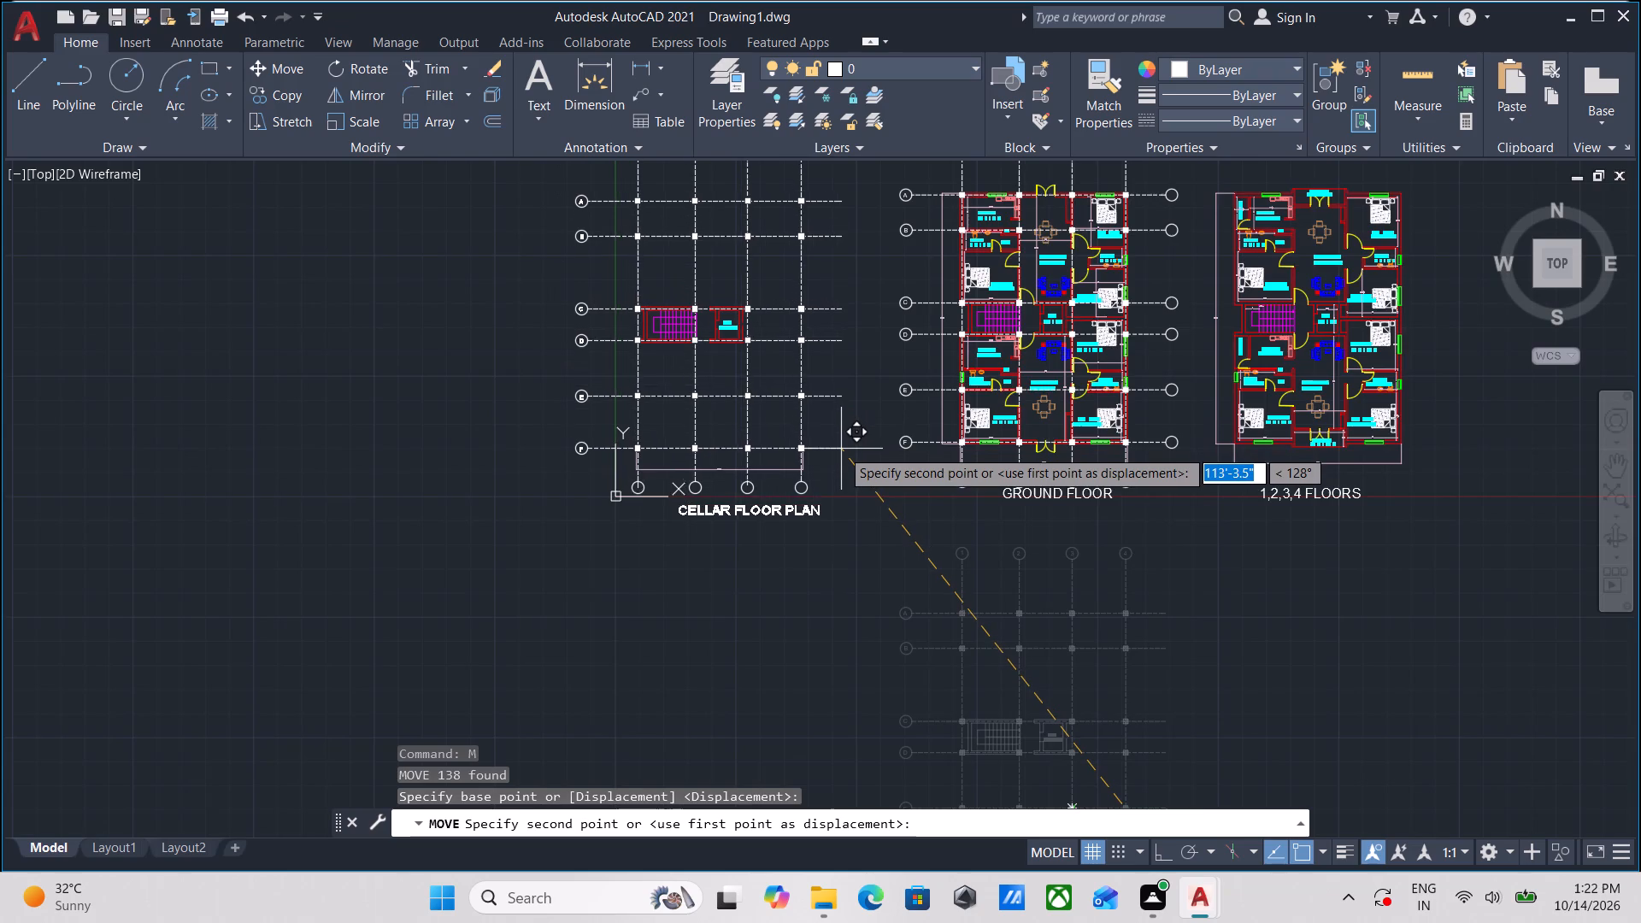
{"action": "scroll", "coordinate": [841, 449], "scroll_direction": "up", "scroll_amount": 1}
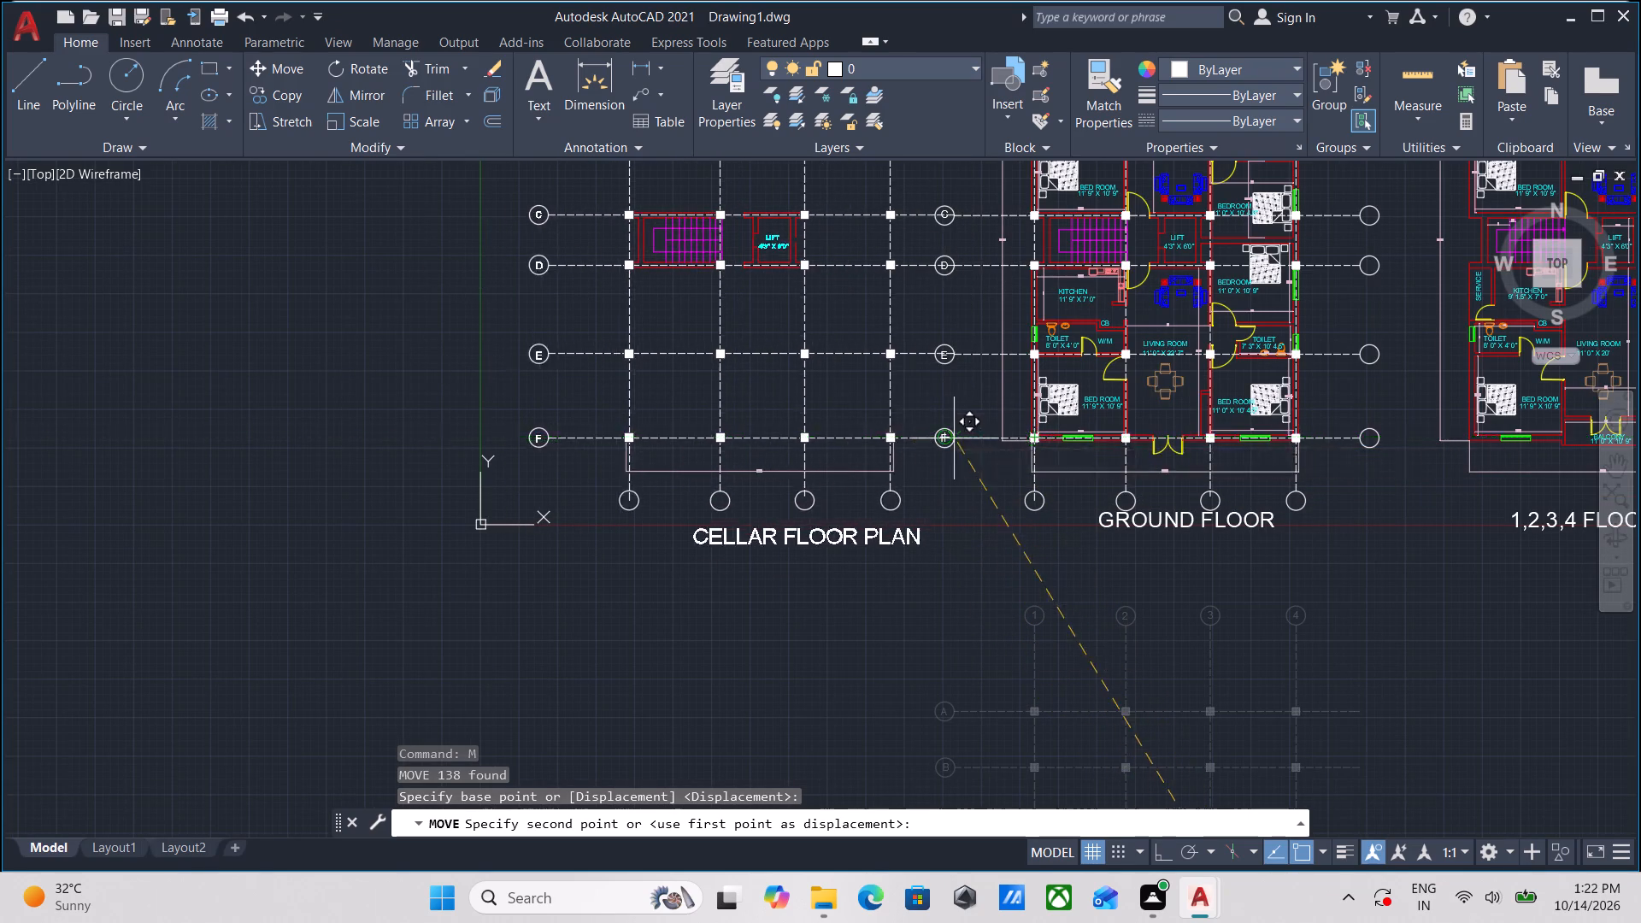
{"action": "left_click", "coordinate": [873, 436]}
Examine the row of cellar, ground and 1,2,3,4 floor plans, checking their alignment, grid circles and titles.
{"action": "scroll", "coordinate": [873, 436], "scroll_direction": "down", "scroll_amount": 3}
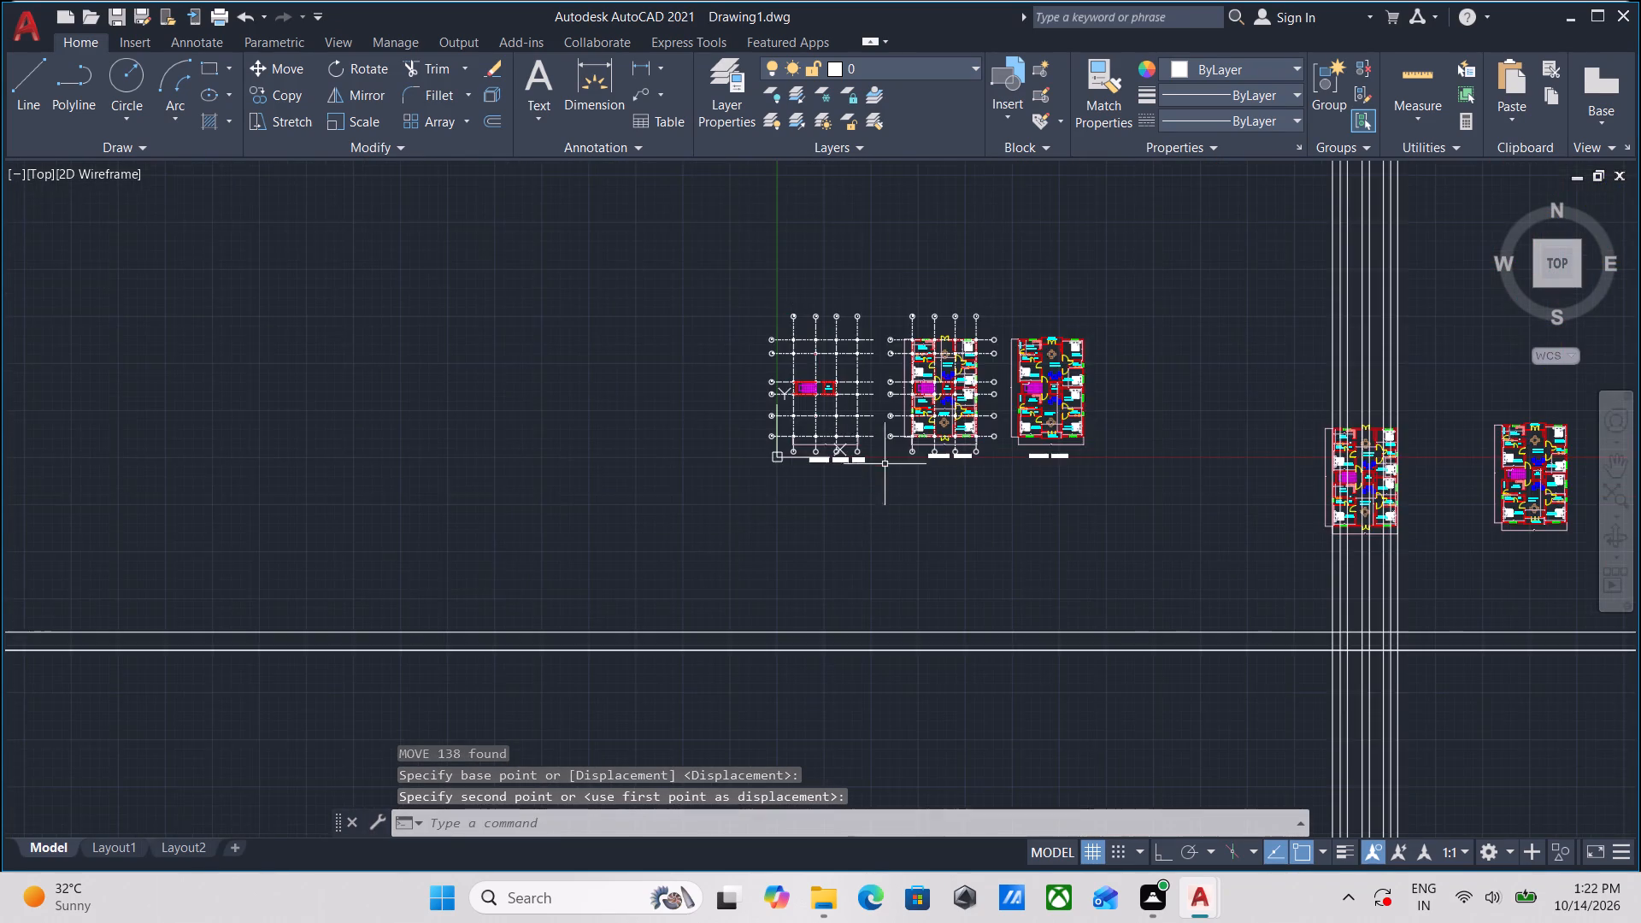
{"action": "middle_click_drag", "start_coordinate": [885, 480], "coordinate": [612, 501]}
{"action": "scroll", "coordinate": [604, 501], "scroll_direction": "up", "scroll_amount": 2}
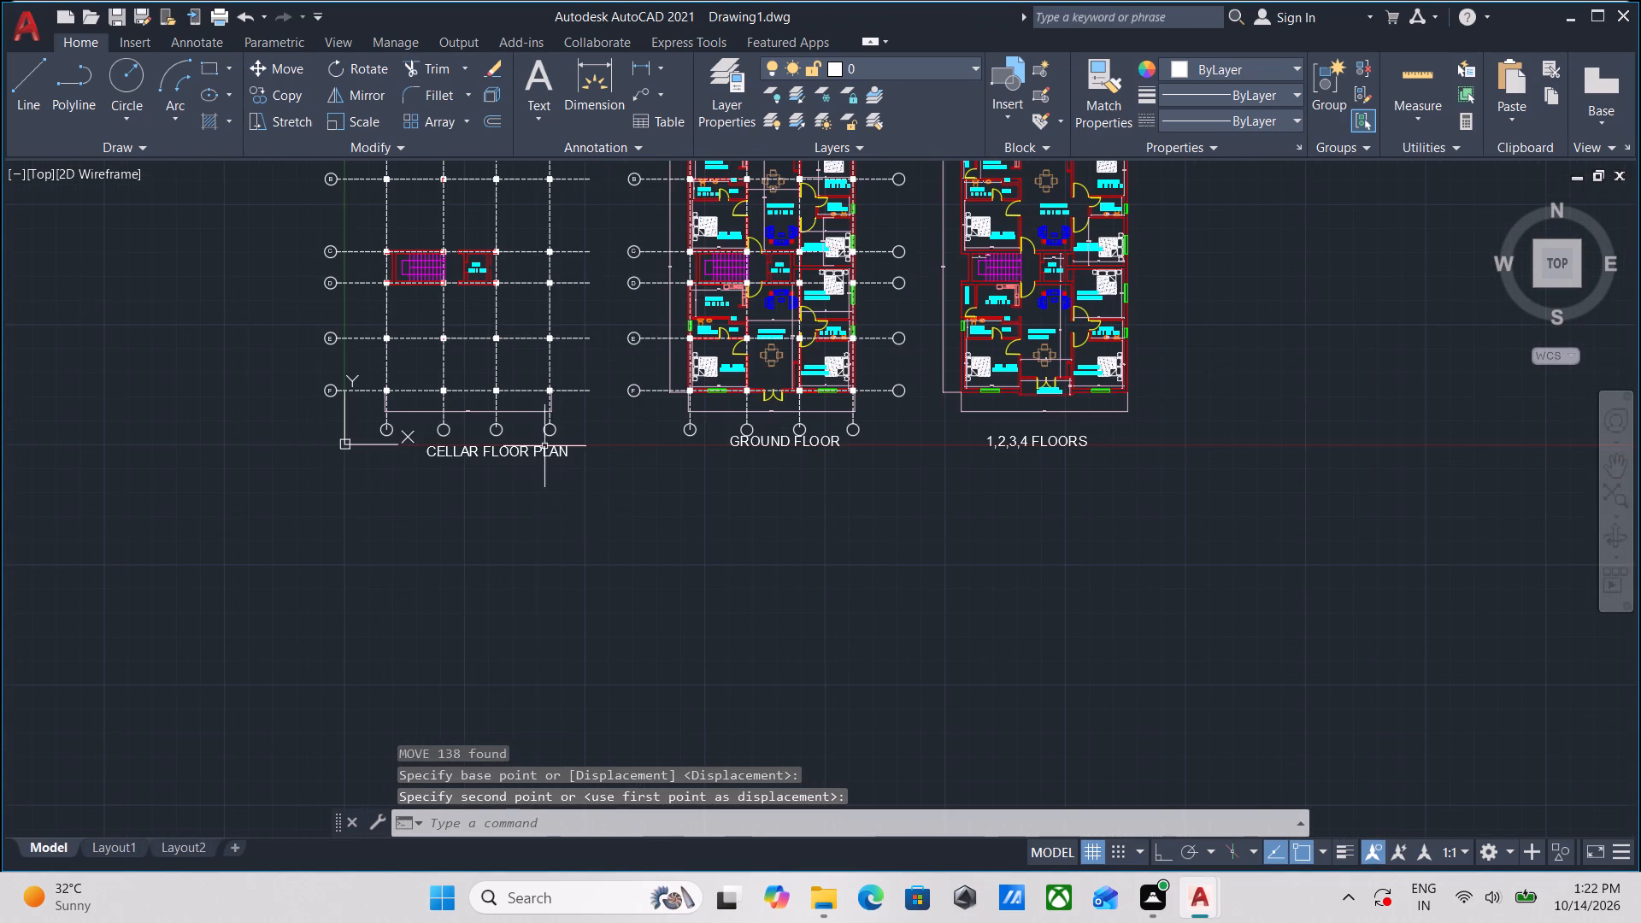
{"action": "scroll", "coordinate": [519, 360], "scroll_direction": "up", "scroll_amount": 2}
{"action": "key", "text": "Escape"}
{"action": "middle_click_drag", "start_coordinate": [518, 359], "coordinate": [330, 585]}
{"action": "scroll", "coordinate": [484, 407], "scroll_direction": "down", "scroll_amount": 1}
{"action": "middle_click_drag", "start_coordinate": [468, 544], "coordinate": [565, 522]}
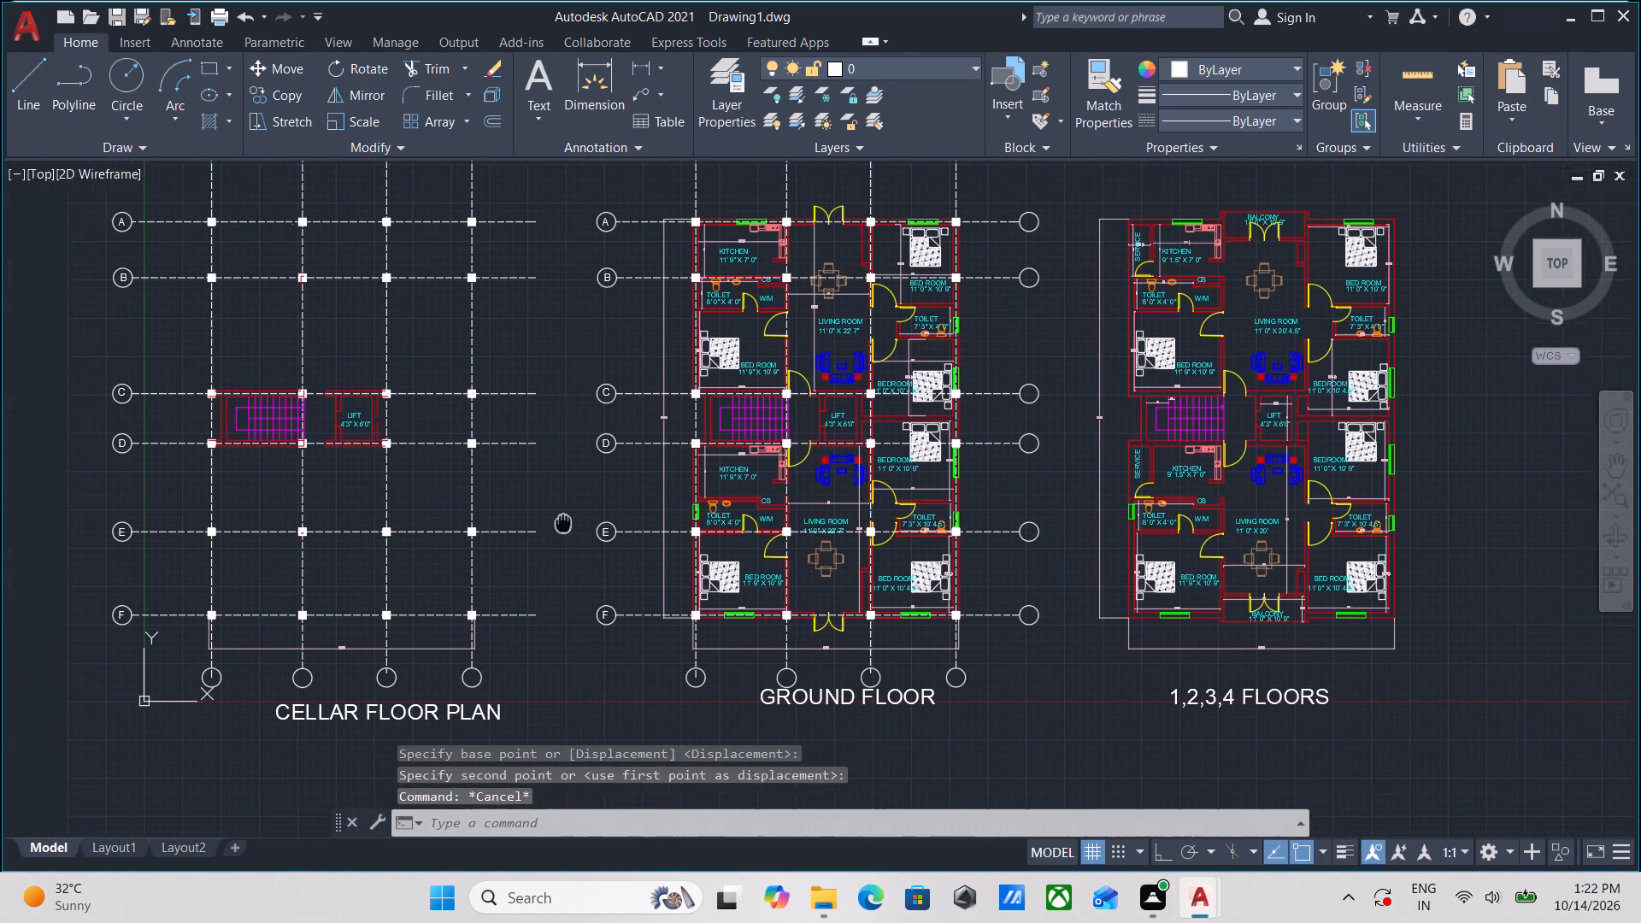
{"action": "middle_click_drag", "start_coordinate": [565, 522], "coordinate": [567, 520]}
{"action": "middle_click_drag", "start_coordinate": [969, 732], "coordinate": [911, 684]}
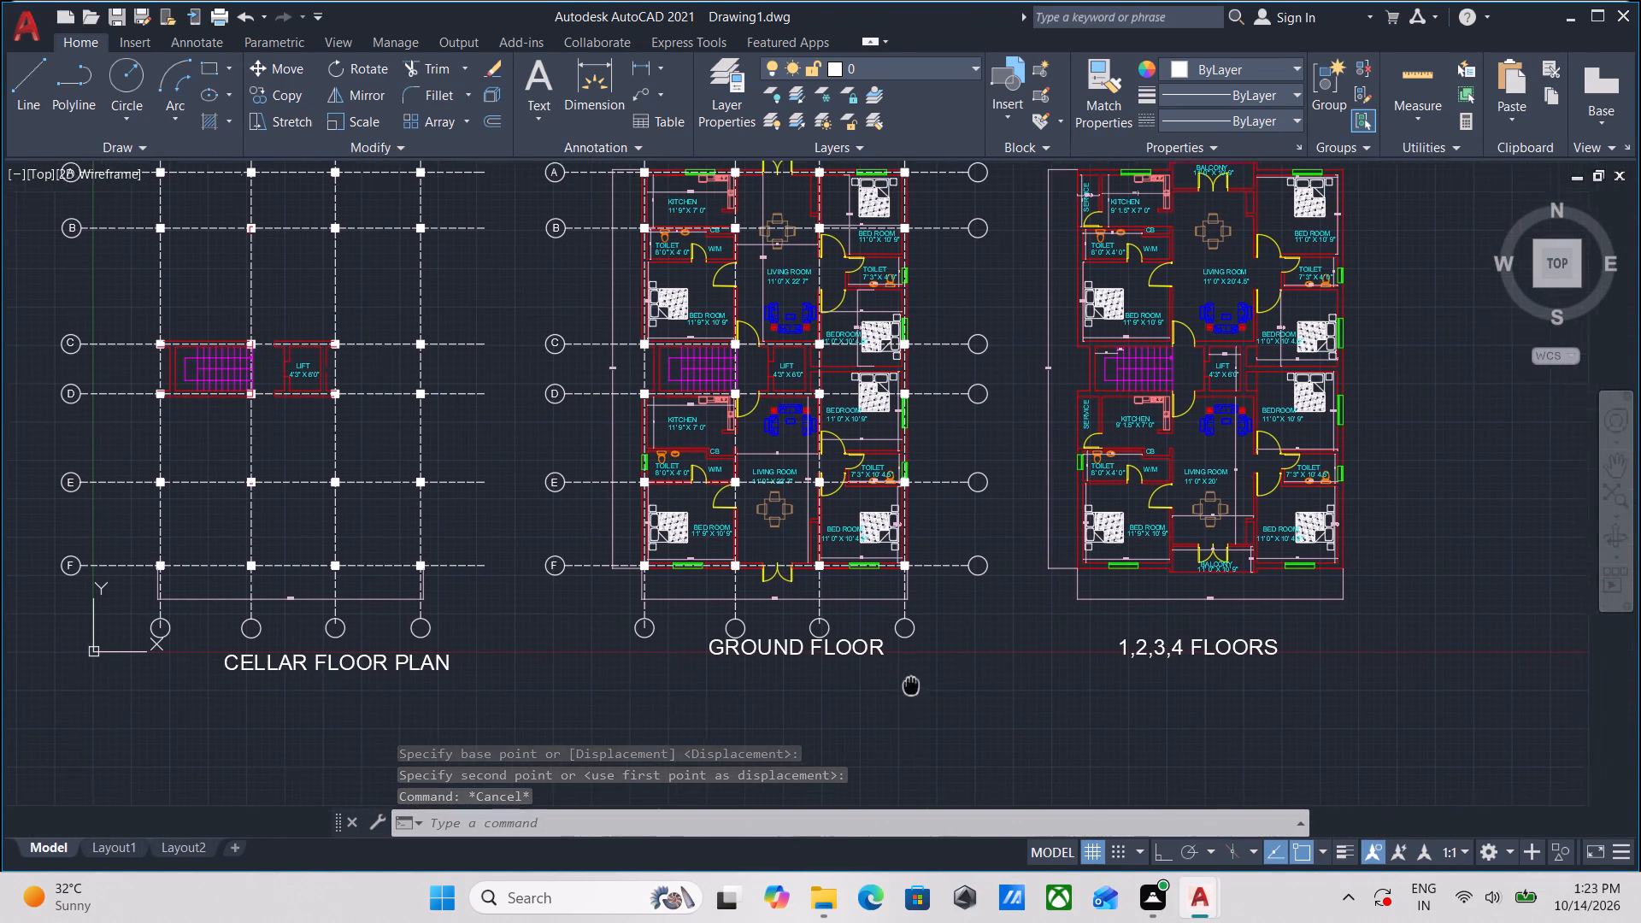
{"action": "middle_click_drag", "start_coordinate": [911, 684], "coordinate": [910, 684]}
{"action": "middle_click_drag", "start_coordinate": [573, 704], "coordinate": [703, 767]}
{"action": "scroll", "coordinate": [703, 767], "scroll_direction": "down", "scroll_amount": 2}
{"action": "middle_click_drag", "start_coordinate": [703, 767], "coordinate": [708, 810]}
{"action": "middle_click_drag", "start_coordinate": [585, 540], "coordinate": [609, 732]}
{"action": "middle_click_drag", "start_coordinate": [615, 614], "coordinate": [581, 456]}
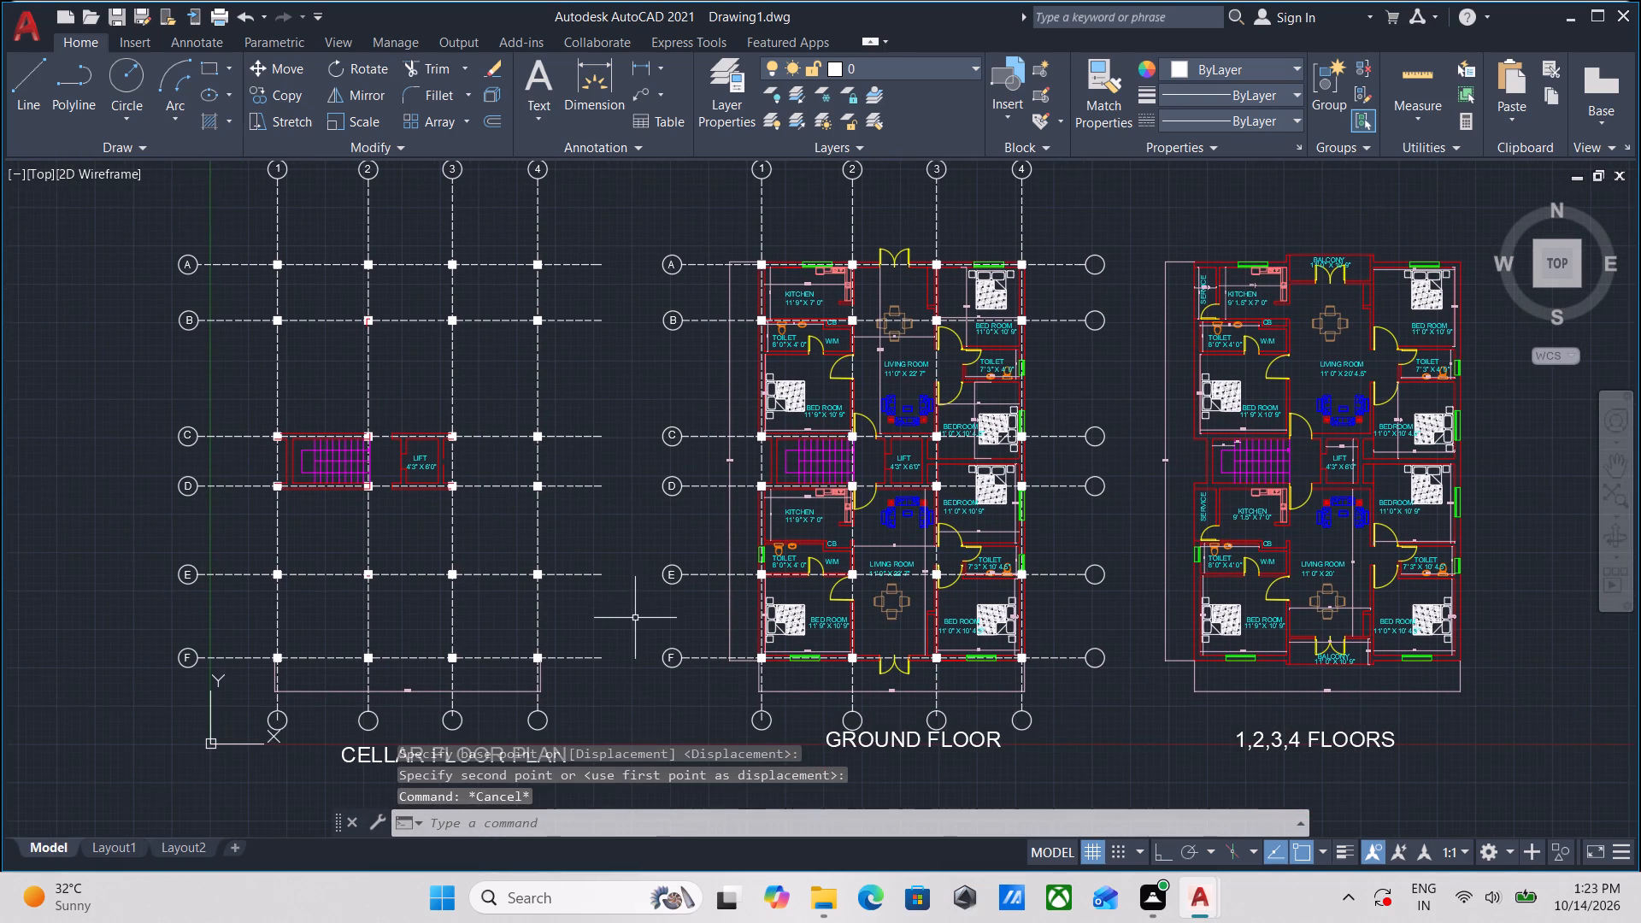
{"action": "middle_click_drag", "start_coordinate": [635, 618], "coordinate": [610, 556]}
{"action": "middle_click_drag", "start_coordinate": [832, 709], "coordinate": [659, 670]}
{"action": "middle_click_drag", "start_coordinate": [791, 649], "coordinate": [760, 691]}
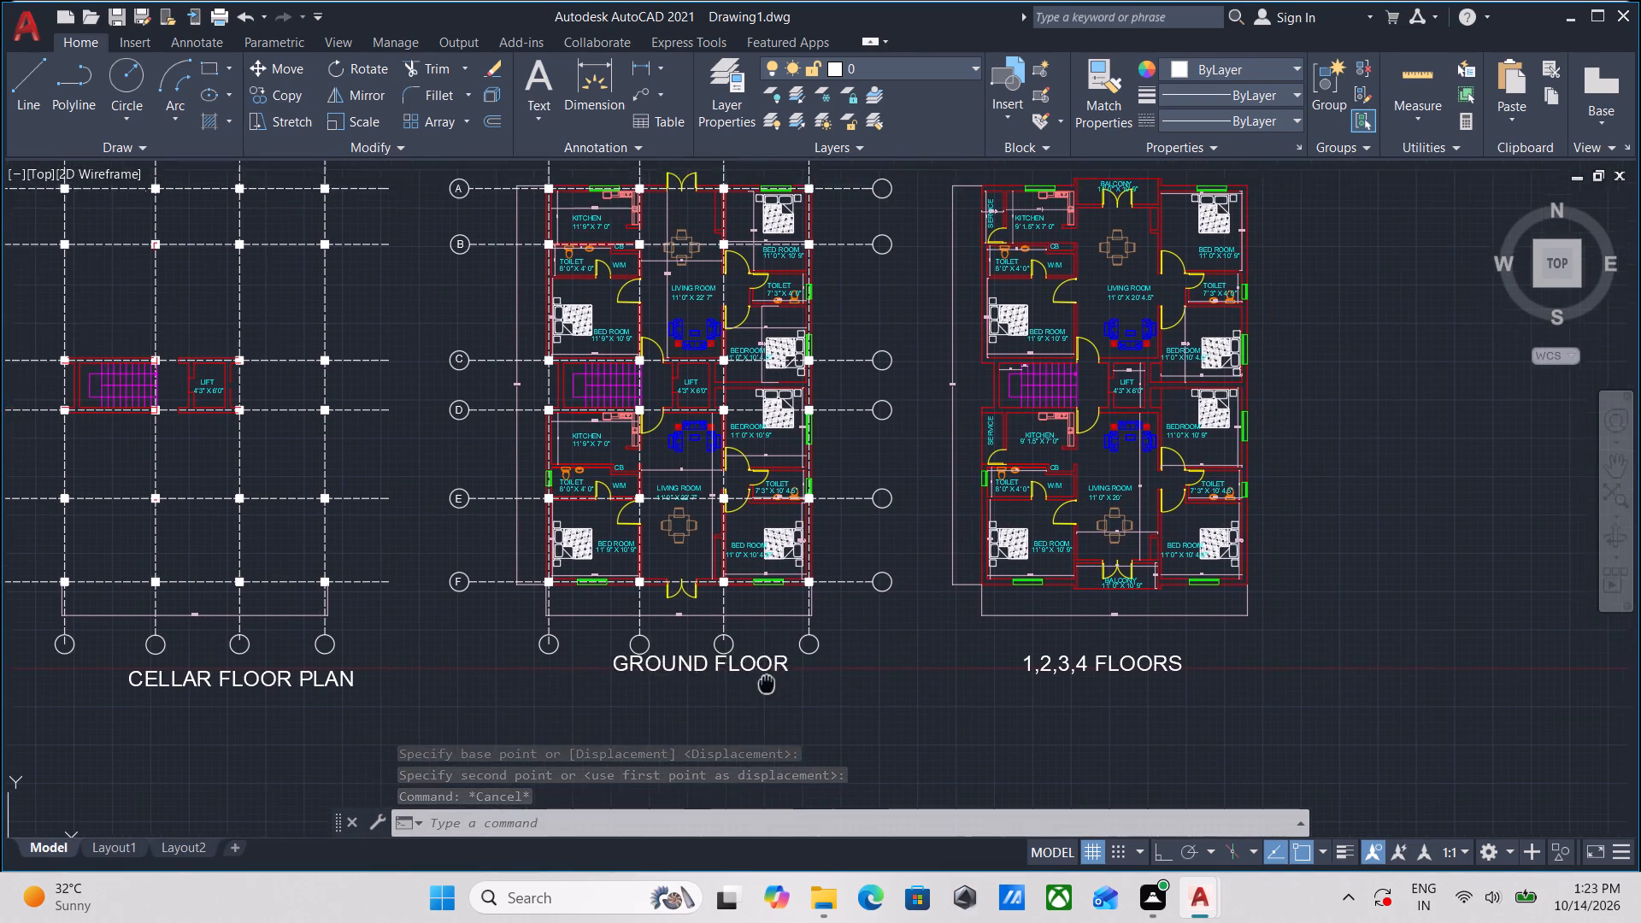
{"action": "middle_click_drag", "start_coordinate": [760, 691], "coordinate": [690, 722]}
Erase the six empty grid circles at the east ends of the GROUND FLOOR plan's rows A to F.
{"action": "left_click", "coordinate": [819, 692]}
{"action": "middle_click_drag", "start_coordinate": [788, 487], "coordinate": [762, 578]}
{"action": "scroll", "coordinate": [788, 560], "scroll_direction": "down", "scroll_amount": 1}
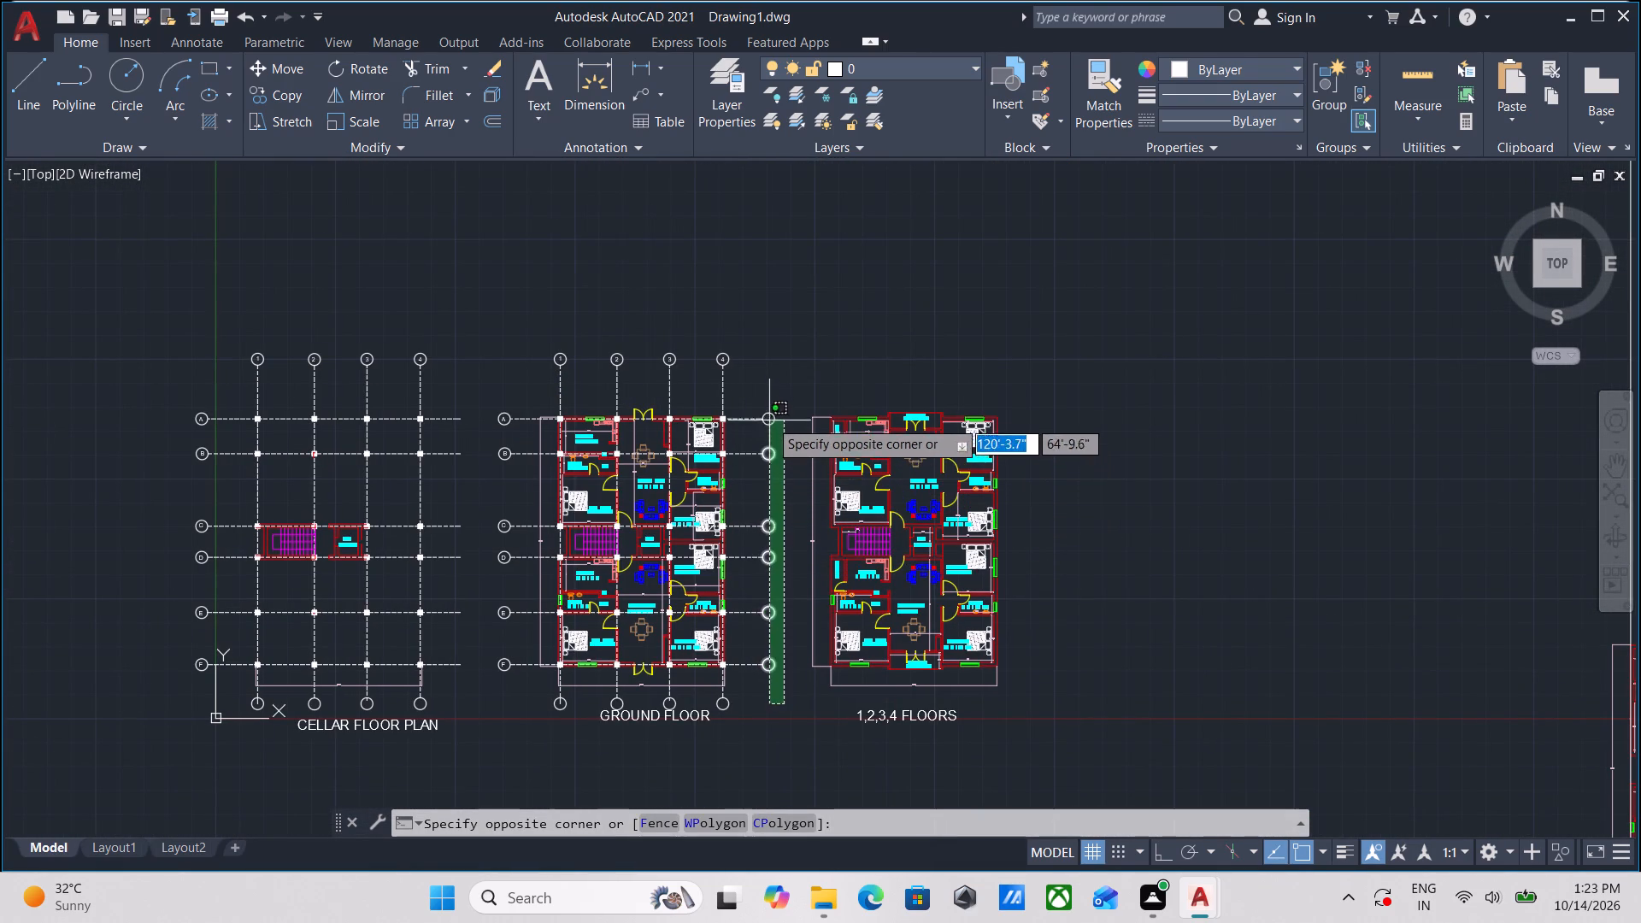
{"action": "left_click", "coordinate": [767, 397]}
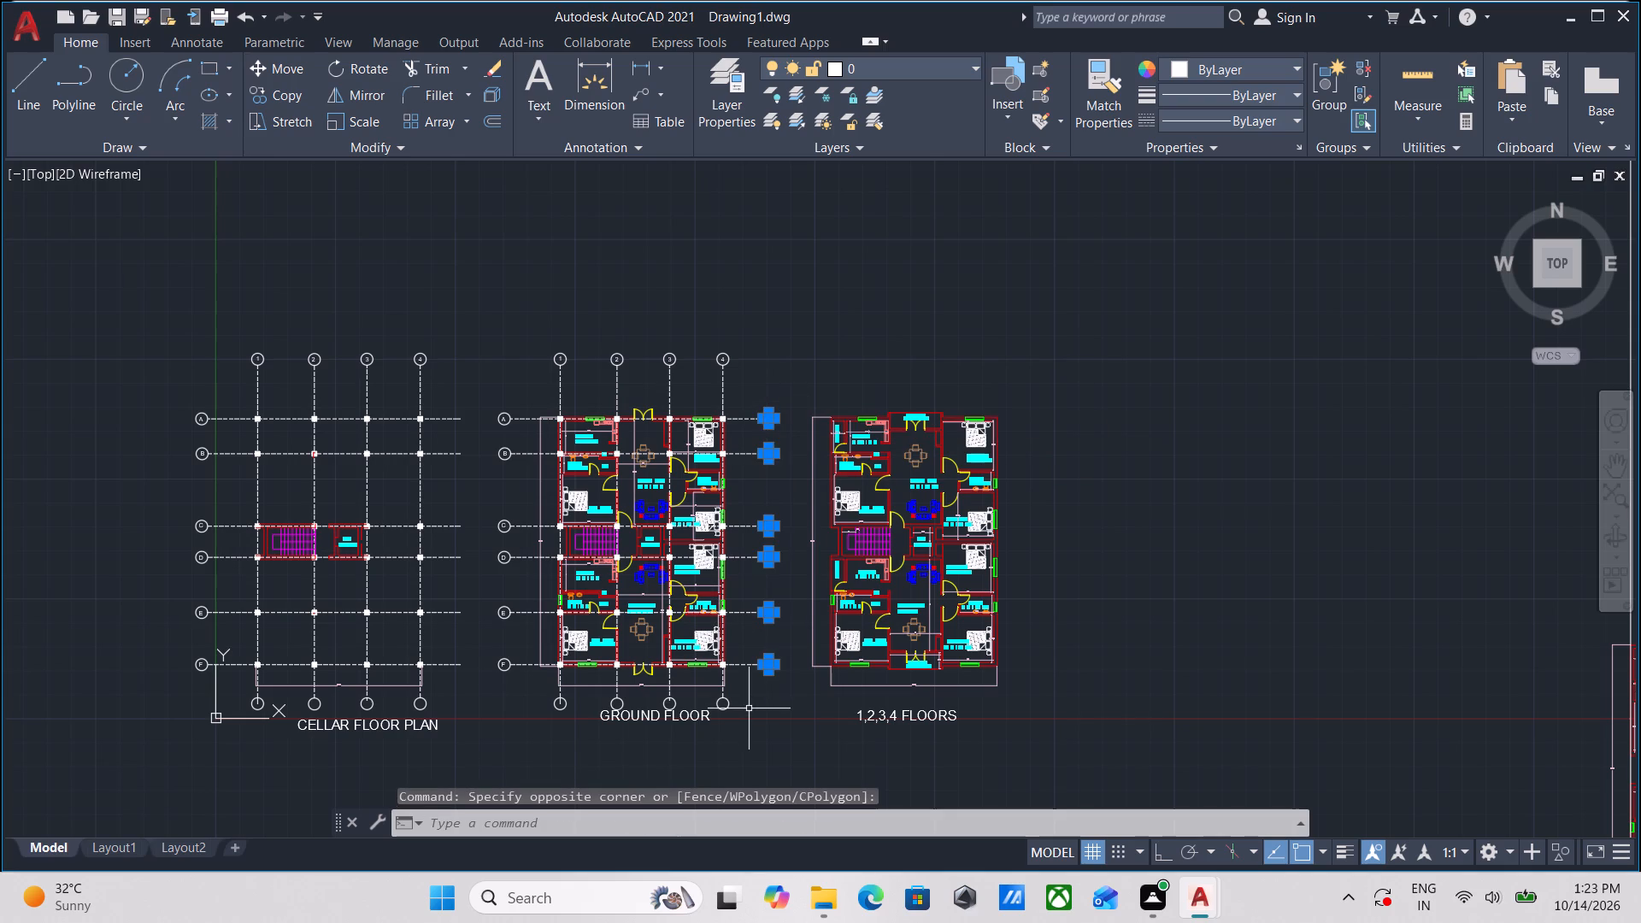
{"action": "middle_click_drag", "start_coordinate": [749, 708], "coordinate": [663, 644]}
{"action": "scroll", "coordinate": [690, 680], "scroll_direction": "up", "scroll_amount": 2}
{"action": "right_click", "coordinate": [644, 603]}
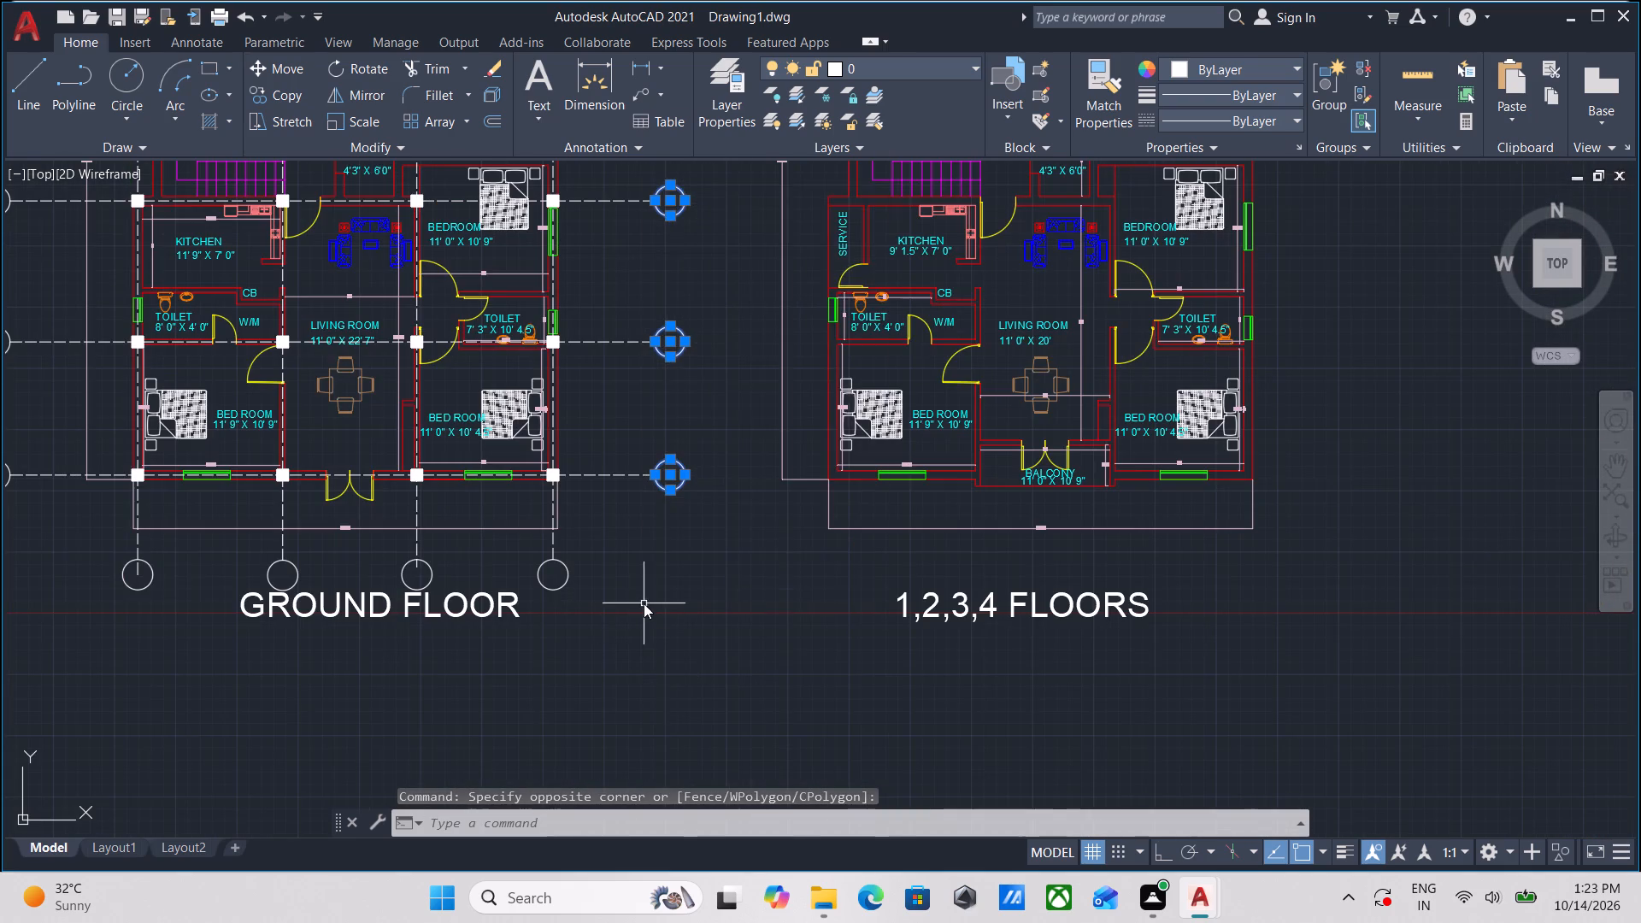
{"action": "left_click", "coordinate": [687, 235]}
Erase the four empty grid circles at the south ends of the GROUND FLOOR plan's column lines 1 to 4.
{"action": "scroll", "coordinate": [513, 603], "scroll_direction": "up", "scroll_amount": 1}
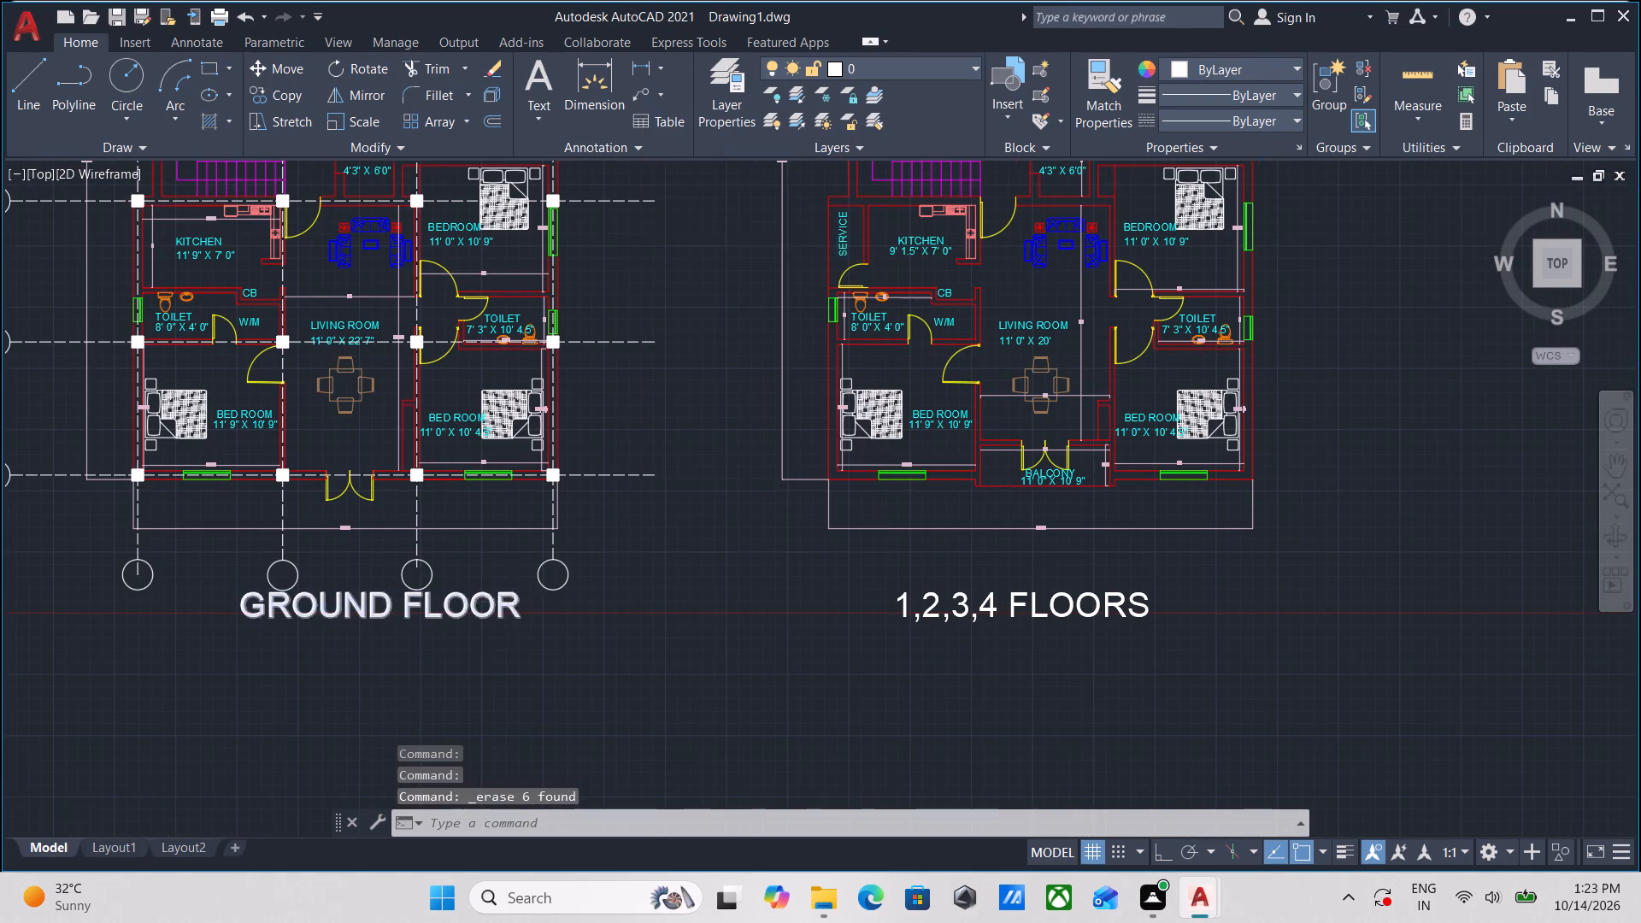
{"action": "middle_click_drag", "start_coordinate": [513, 603], "coordinate": [578, 538]}
{"action": "left_click", "coordinate": [748, 507]}
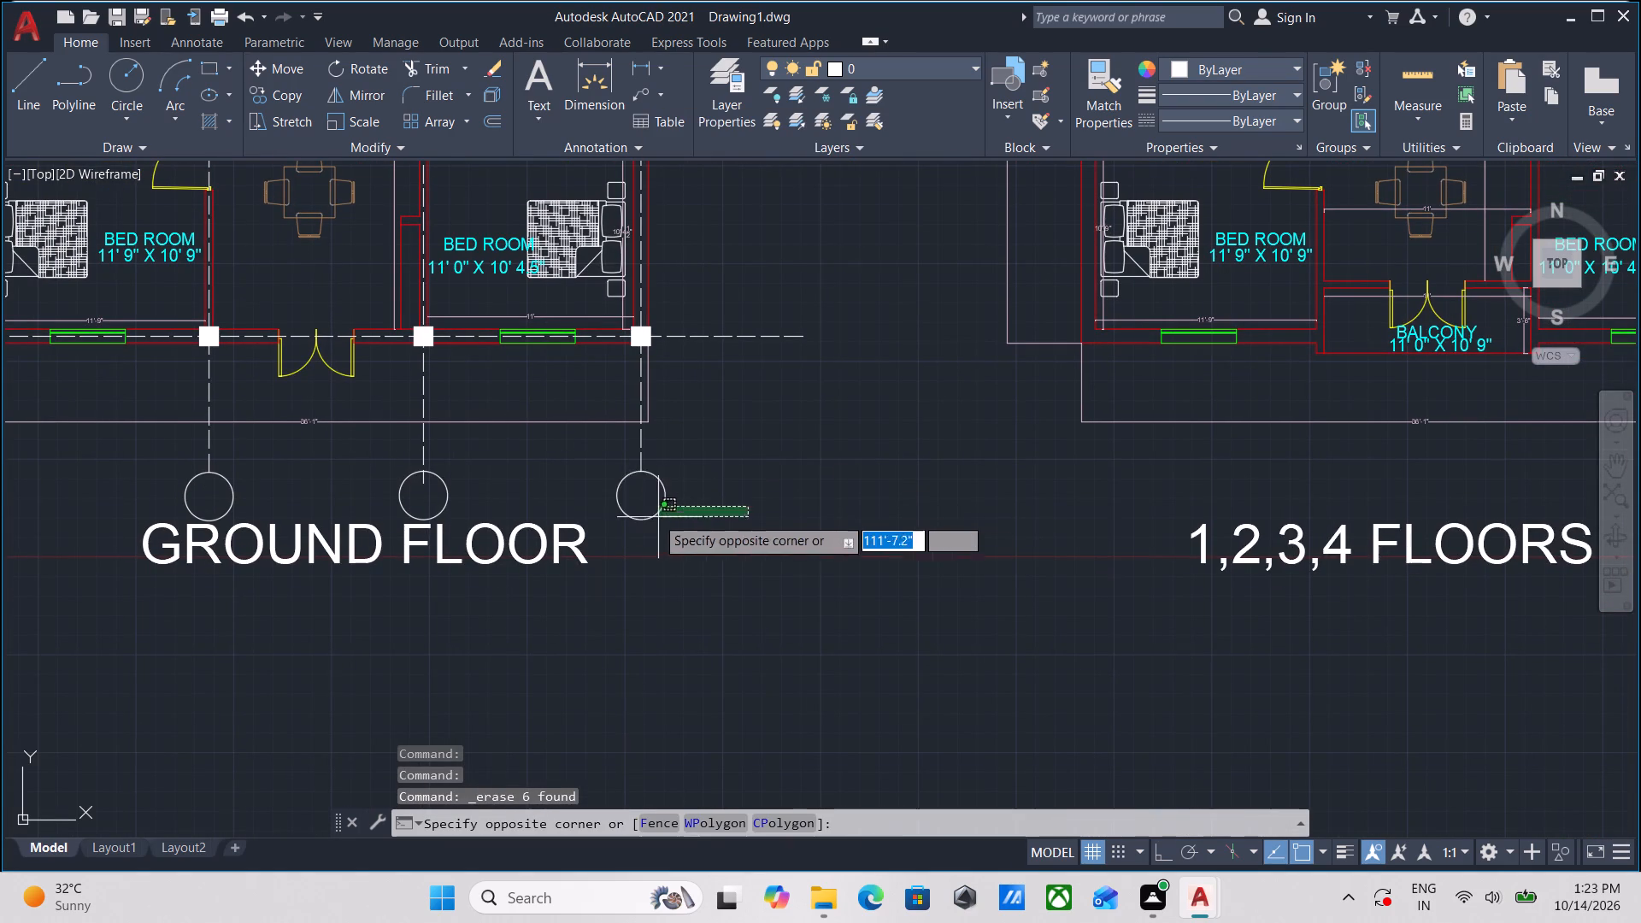
{"action": "left_click", "coordinate": [637, 509]}
{"action": "middle_click_drag", "start_coordinate": [513, 473], "coordinate": [632, 472]}
{"action": "left_click", "coordinate": [623, 480]}
{"action": "left_click", "coordinate": [554, 496]}
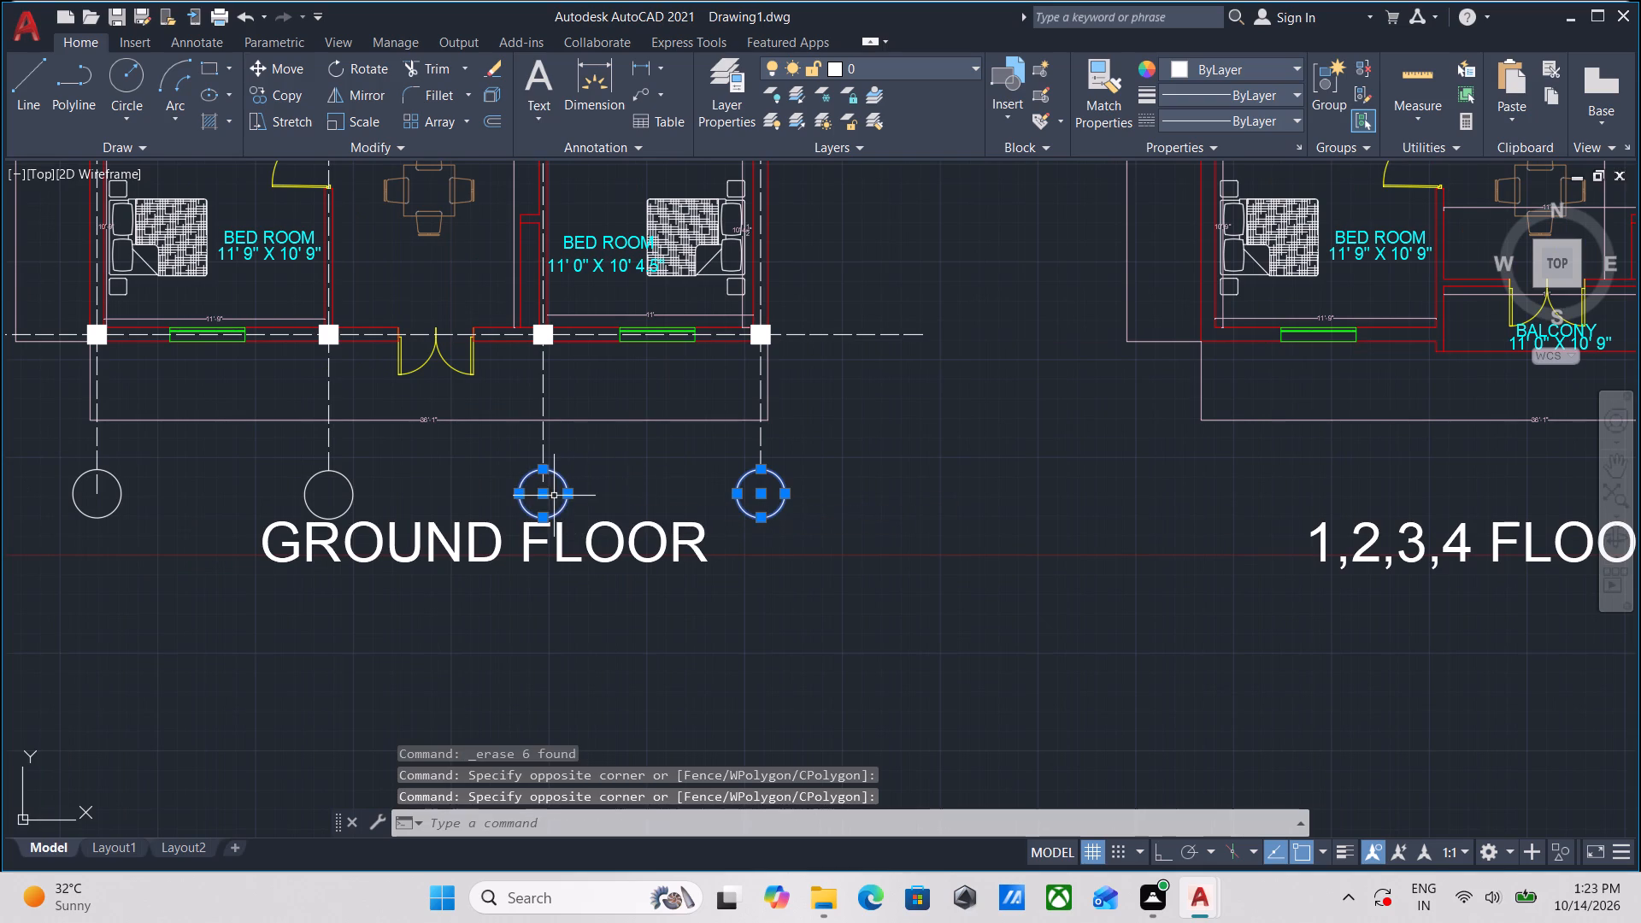
{"action": "left_click", "coordinate": [394, 482]}
{"action": "left_click", "coordinate": [340, 492]}
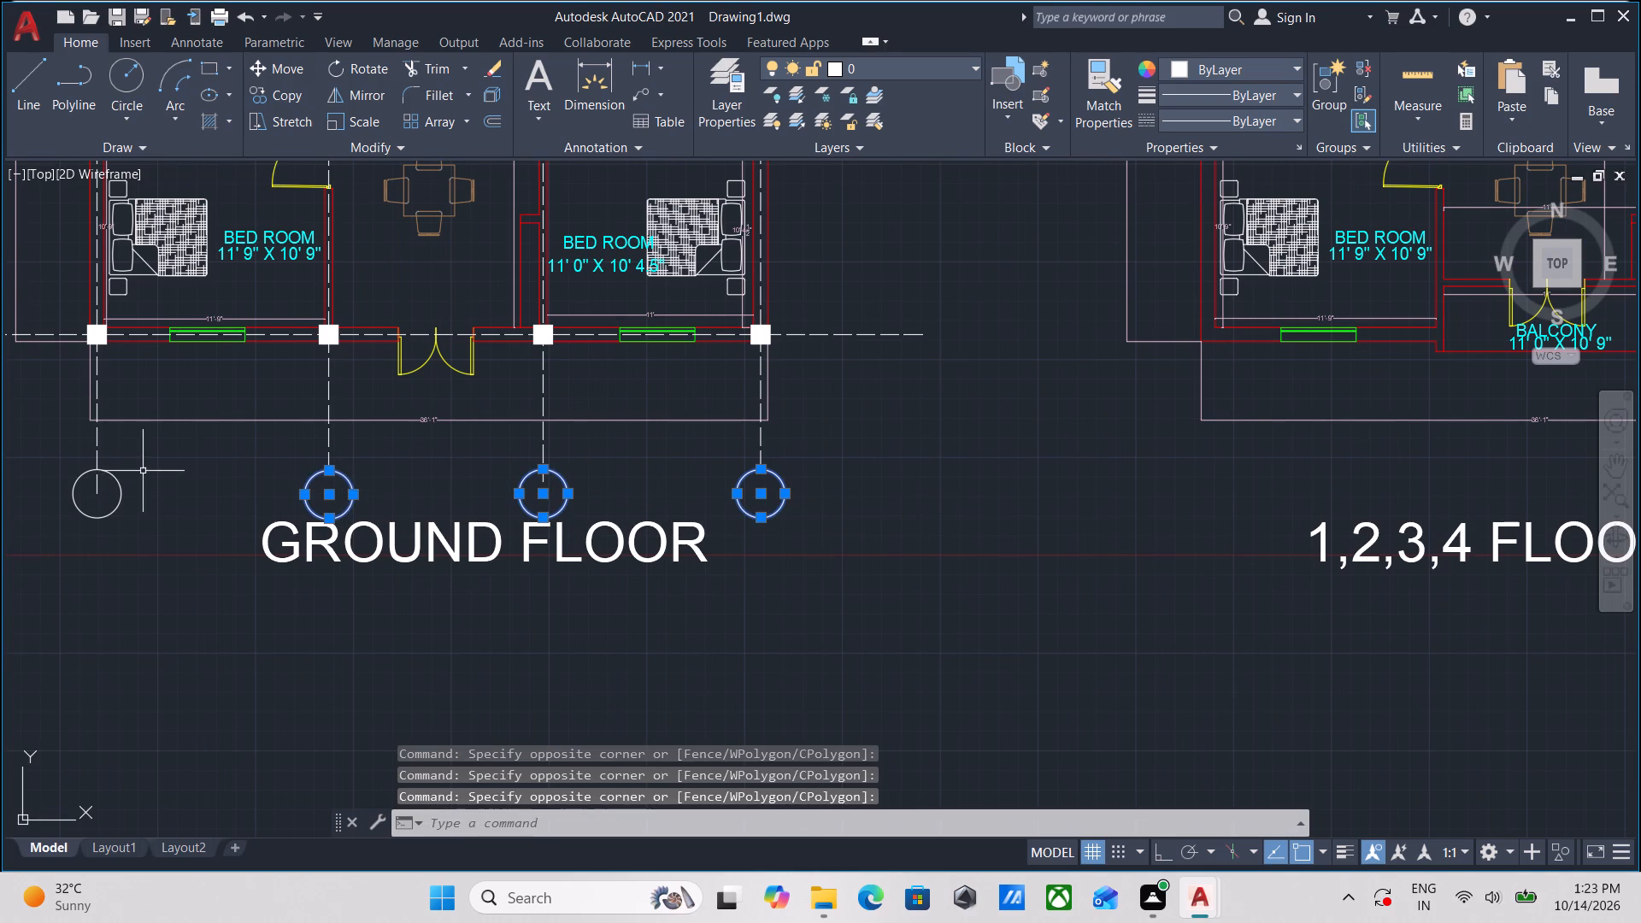
{"action": "left_click", "coordinate": [143, 471]}
{"action": "left_click", "coordinate": [108, 497]}
{"action": "right_click", "coordinate": [108, 497]}
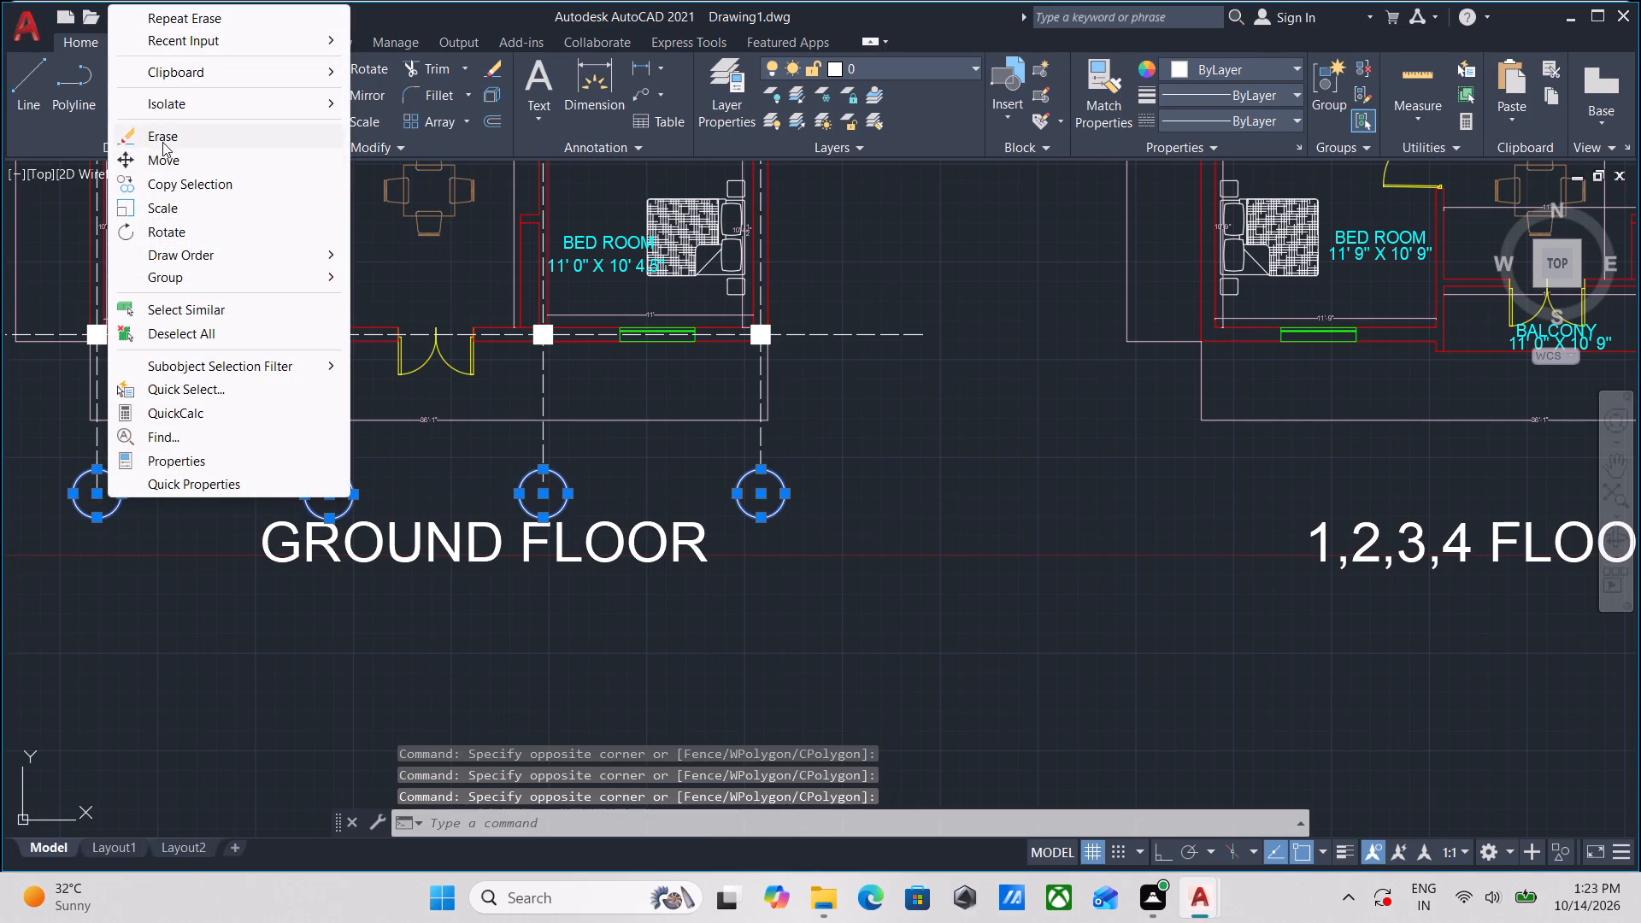
{"action": "left_click", "coordinate": [162, 142]}
{"action": "scroll", "coordinate": [265, 535], "scroll_direction": "down", "scroll_amount": 3}
{"action": "middle_click_drag", "start_coordinate": [305, 551], "coordinate": [616, 551]}
{"action": "scroll", "coordinate": [479, 570], "scroll_direction": "up", "scroll_amount": 1}
{"action": "middle_click_drag", "start_coordinate": [476, 588], "coordinate": [717, 738]}
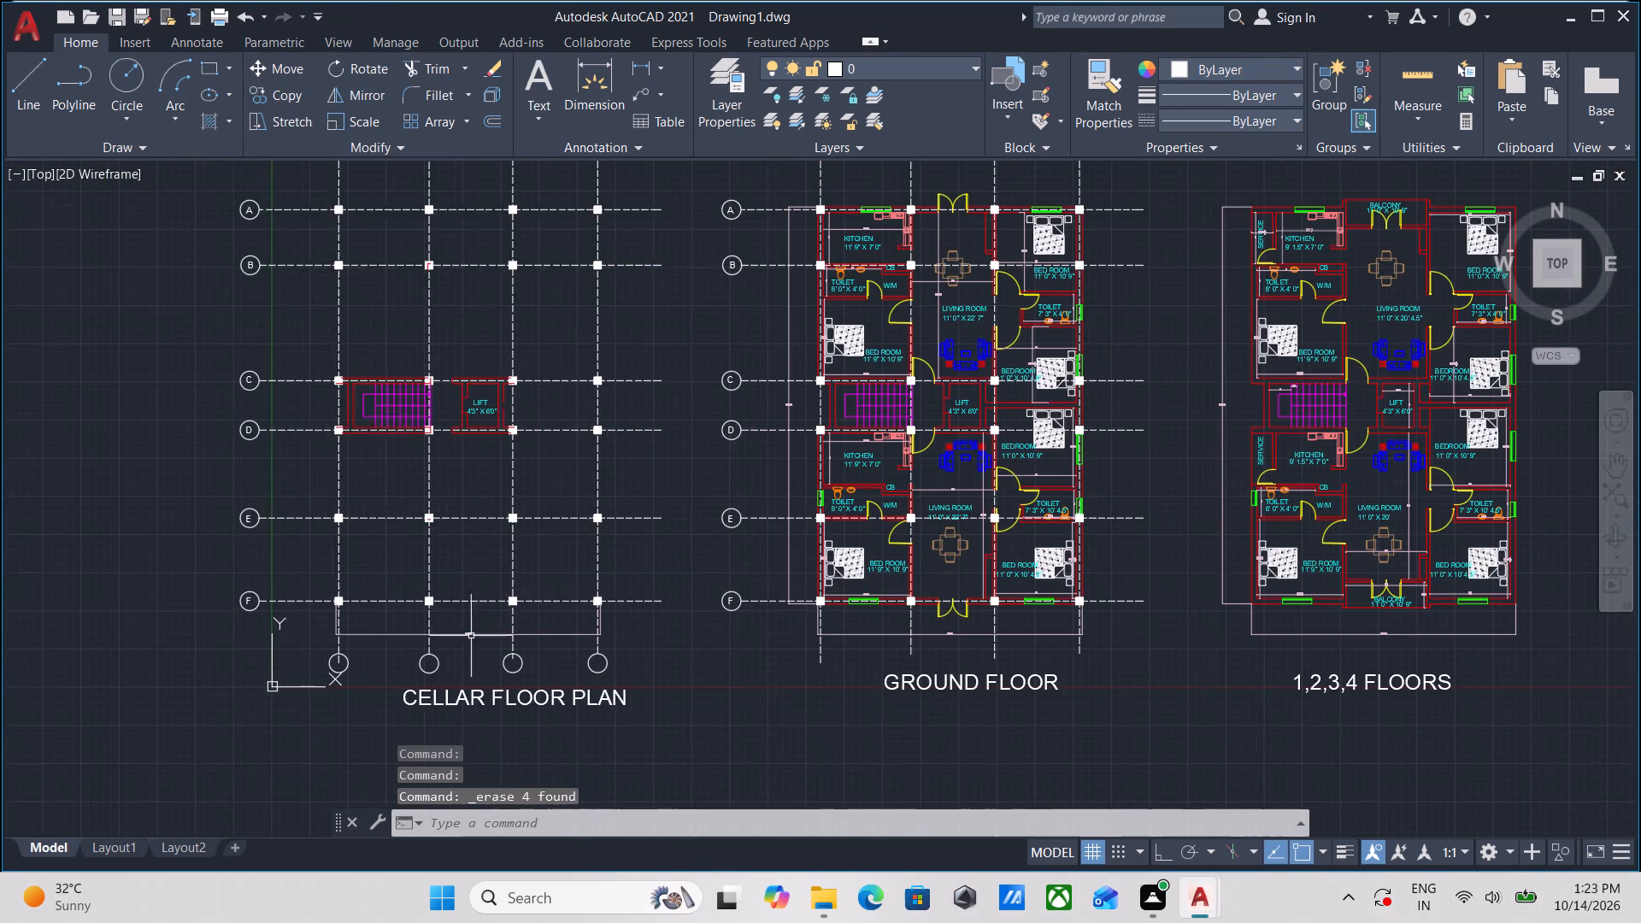
Examine the row of cellar, ground and 1,2,3,4 floor plans, comparing their grids, titles, alignment and position relative to the spare plans.
{"action": "scroll", "coordinate": [436, 598], "scroll_direction": "up", "scroll_amount": 1}
{"action": "scroll", "coordinate": [607, 671], "scroll_direction": "down", "scroll_amount": 1}
{"action": "middle_click_drag", "start_coordinate": [607, 671], "coordinate": [402, 625]}
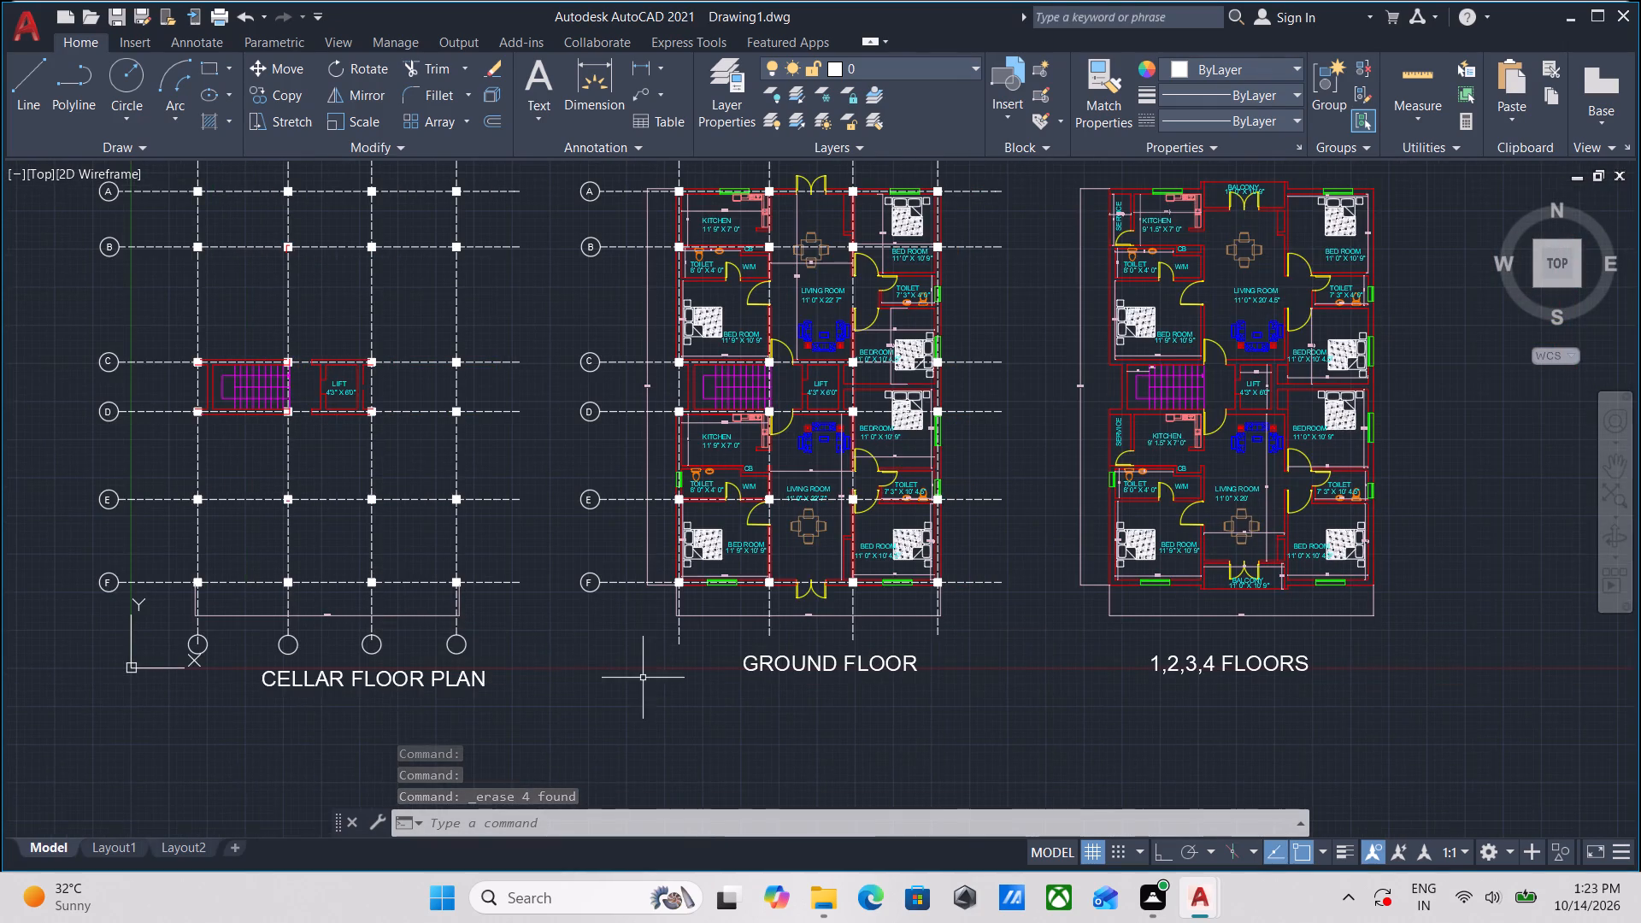
{"action": "middle_click_drag", "start_coordinate": [643, 678], "coordinate": [569, 687]}
{"action": "scroll", "coordinate": [756, 613], "scroll_direction": "up", "scroll_amount": 2}
{"action": "middle_click_drag", "start_coordinate": [807, 658], "coordinate": [569, 611]}
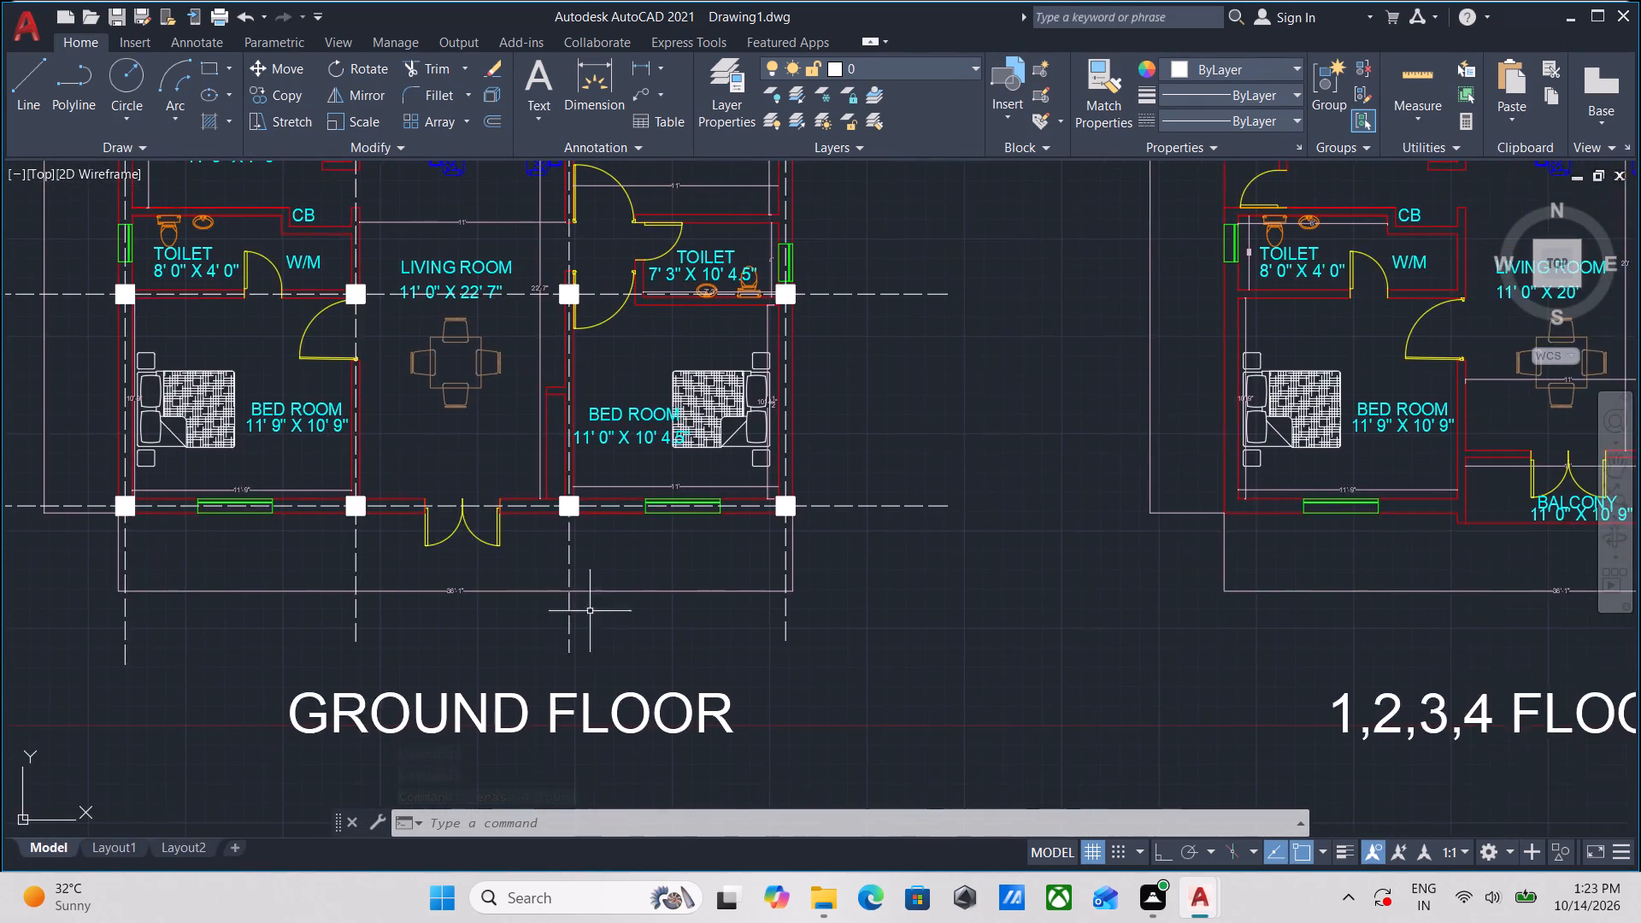
{"action": "scroll", "coordinate": [760, 608], "scroll_direction": "down", "scroll_amount": 1}
{"action": "middle_click_drag", "start_coordinate": [761, 609], "coordinate": [477, 597]}
{"action": "middle_click_drag", "start_coordinate": [671, 644], "coordinate": [430, 645]}
{"action": "middle_click_drag", "start_coordinate": [426, 645], "coordinate": [567, 653]}
{"action": "scroll", "coordinate": [426, 645], "scroll_direction": "down", "scroll_amount": 1}
{"action": "scroll", "coordinate": [567, 653], "scroll_direction": "up", "scroll_amount": 1}
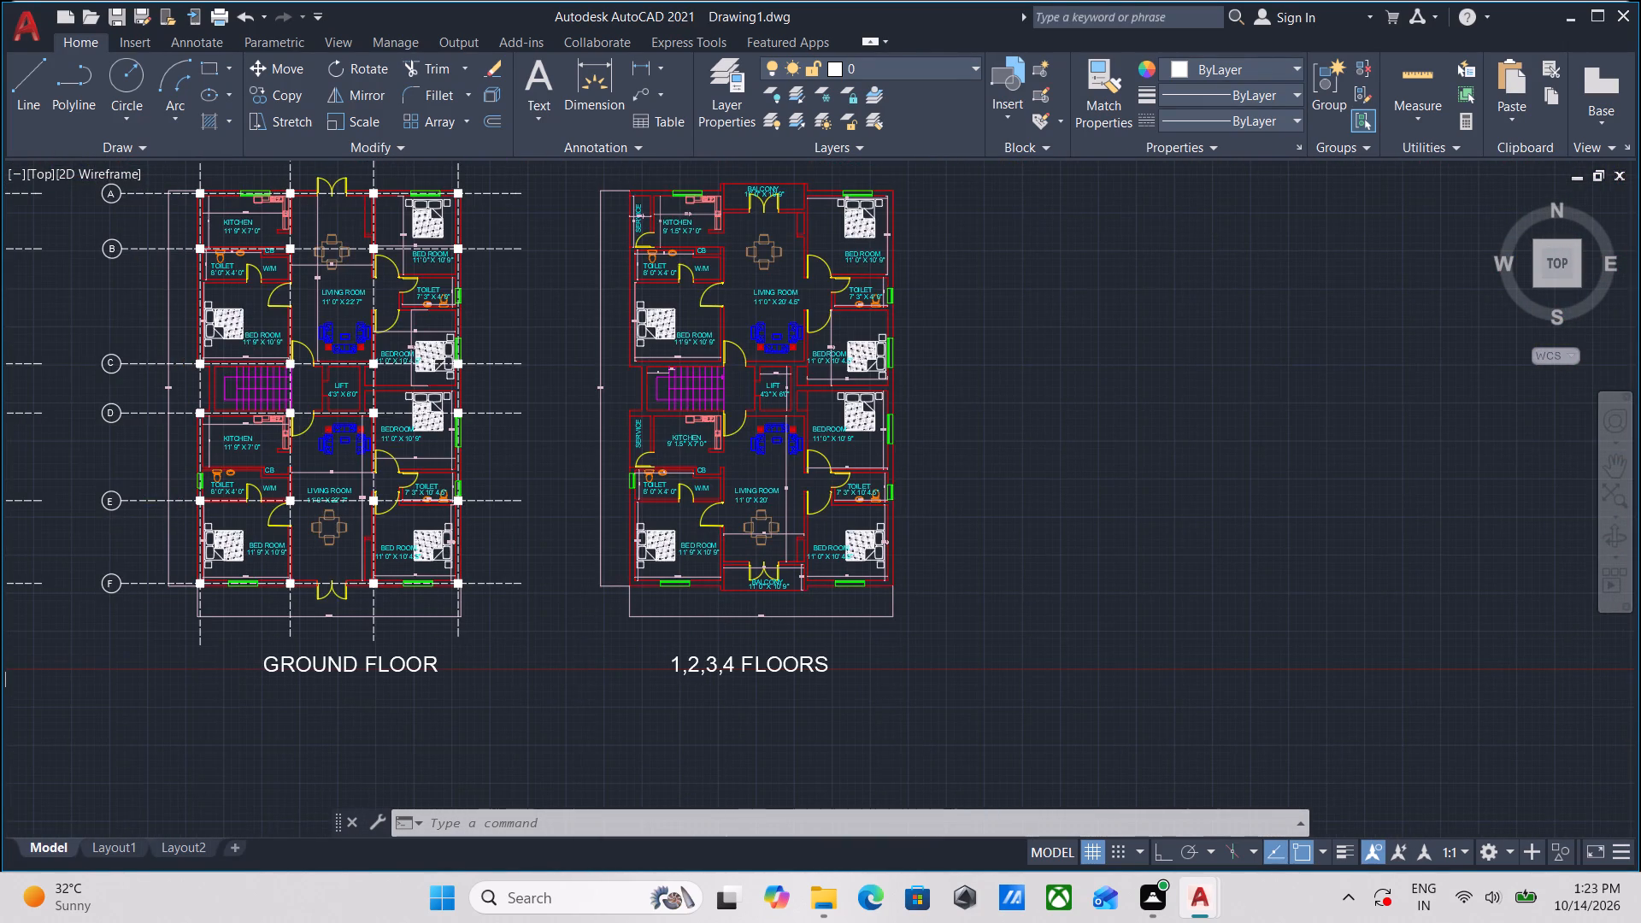
{"action": "scroll", "coordinate": [567, 653], "scroll_direction": "down", "scroll_amount": 1}
{"action": "middle_click_drag", "start_coordinate": [567, 653], "coordinate": [444, 656]}
{"action": "scroll", "coordinate": [532, 598], "scroll_direction": "up", "scroll_amount": 1}
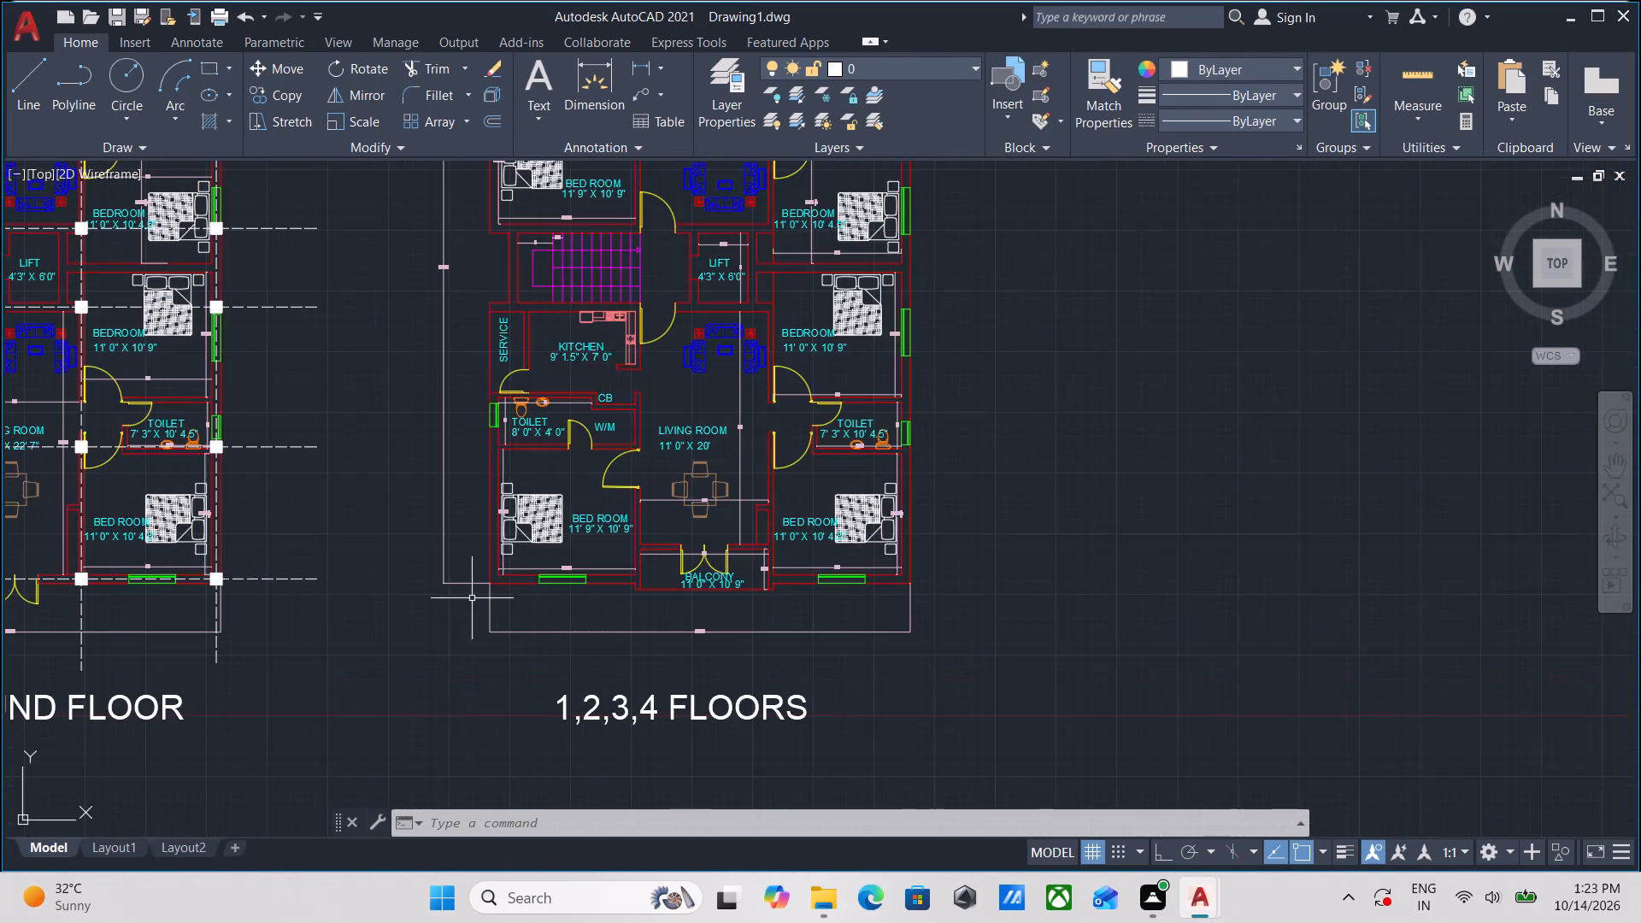
{"action": "scroll", "coordinate": [423, 611], "scroll_direction": "down", "scroll_amount": 1}
{"action": "middle_click_drag", "start_coordinate": [633, 607], "coordinate": [799, 614]}
{"action": "middle_click_drag", "start_coordinate": [507, 623], "coordinate": [774, 582]}
{"action": "middle_click_drag", "start_coordinate": [379, 626], "coordinate": [485, 605]}
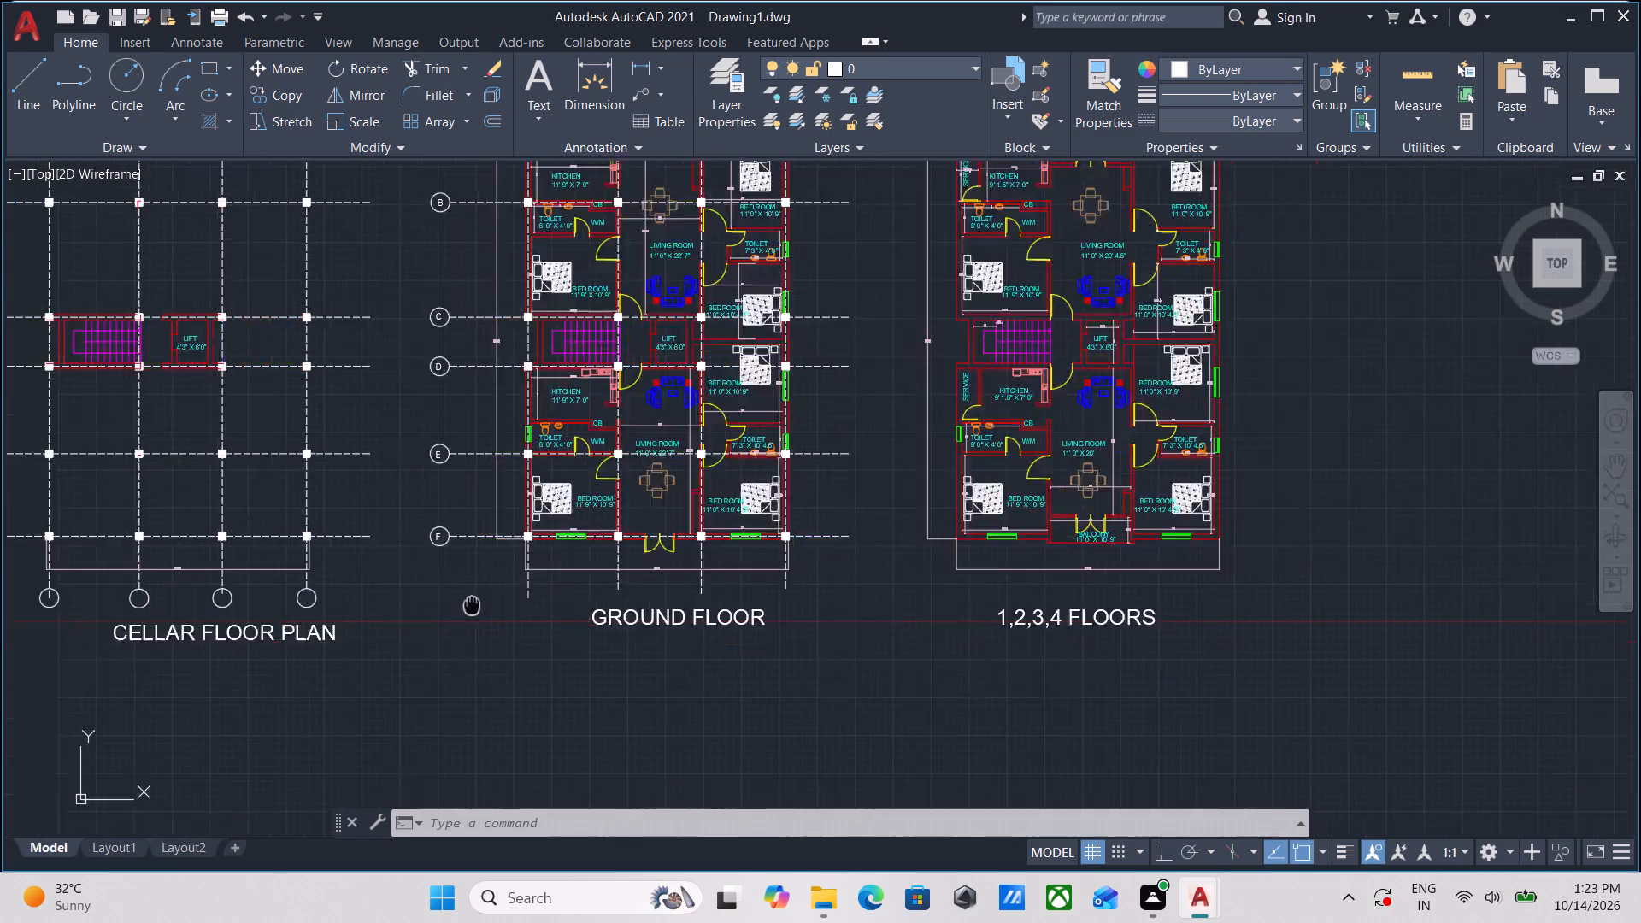
{"action": "middle_click_drag", "start_coordinate": [485, 605], "coordinate": [612, 615]}
{"action": "middle_click_drag", "start_coordinate": [552, 638], "coordinate": [666, 649]}
{"action": "middle_click_drag", "start_coordinate": [666, 649], "coordinate": [633, 797]}
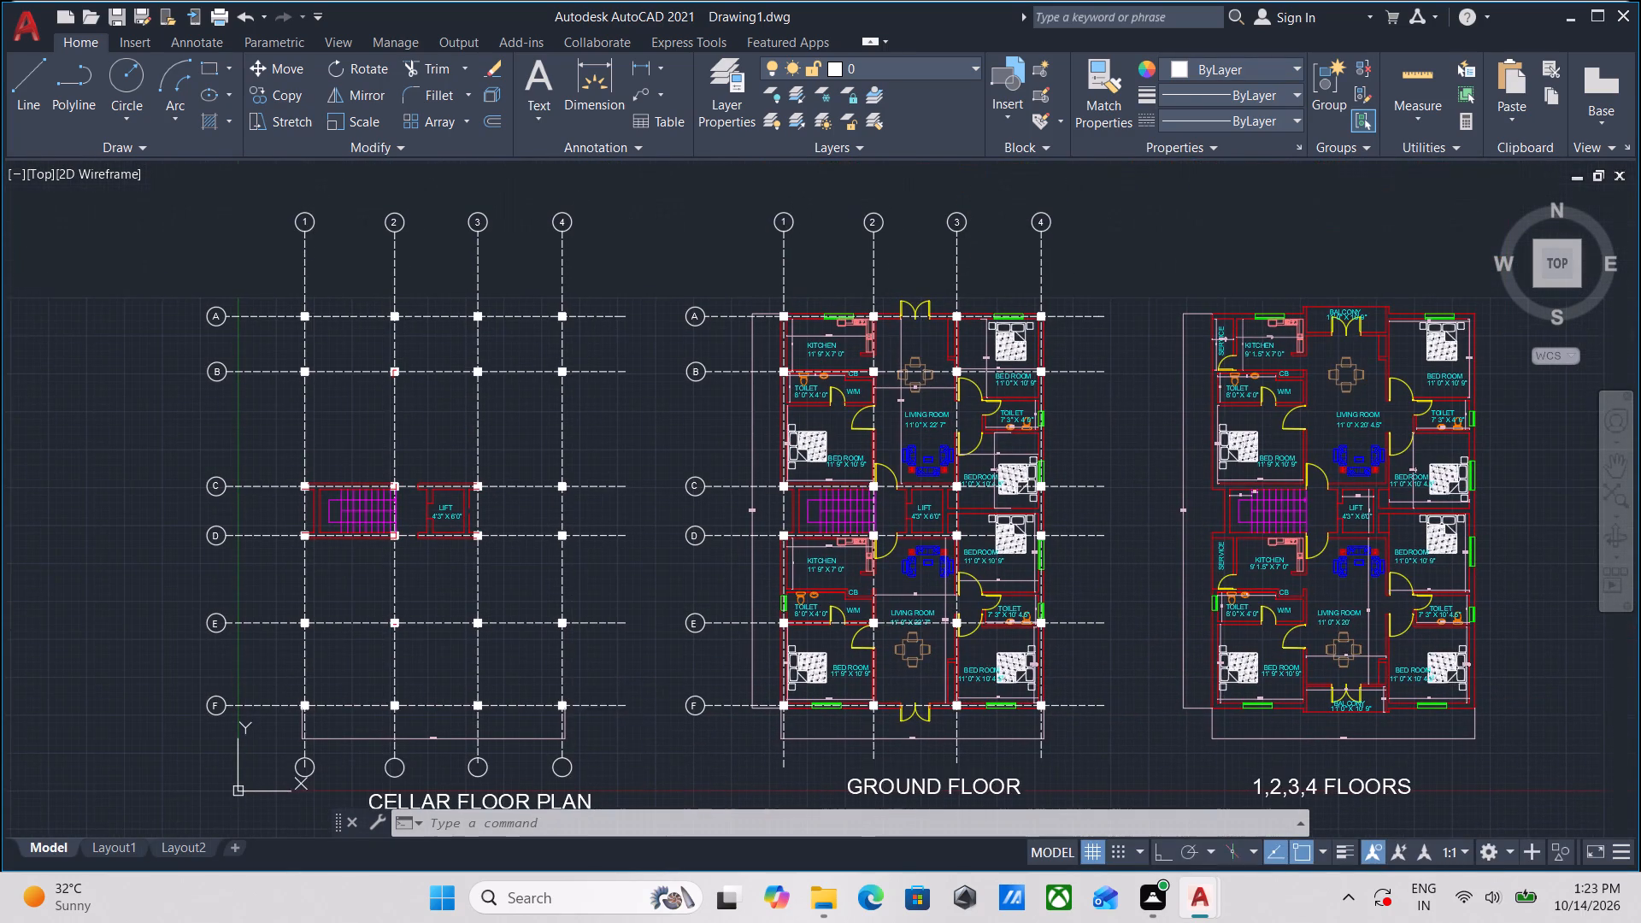
{"action": "scroll", "coordinate": [630, 686], "scroll_direction": "up", "scroll_amount": 1}
{"action": "scroll", "coordinate": [630, 686], "scroll_direction": "down", "scroll_amount": 1}
{"action": "middle_click_drag", "start_coordinate": [628, 685], "coordinate": [425, 557]}
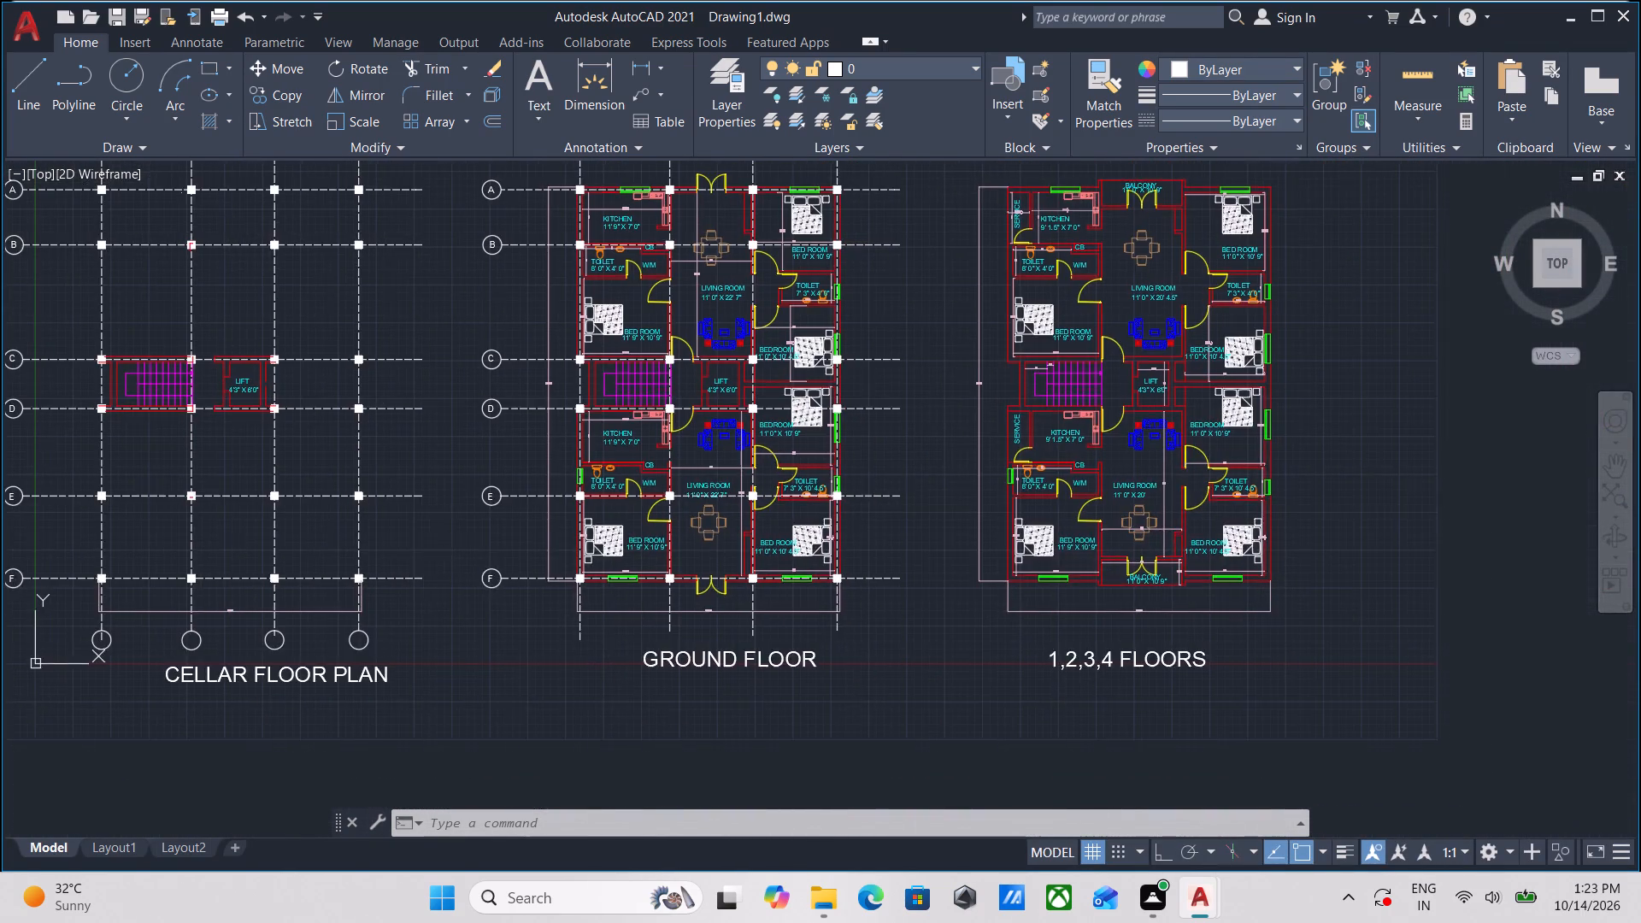
{"action": "scroll", "coordinate": [493, 611], "scroll_direction": "down", "scroll_amount": 1}
{"action": "middle_click_drag", "start_coordinate": [492, 611], "coordinate": [497, 662]}
{"action": "scroll", "coordinate": [478, 661], "scroll_direction": "up", "scroll_amount": 1}
{"action": "scroll", "coordinate": [478, 661], "scroll_direction": "down", "scroll_amount": 1}
{"action": "middle_click_drag", "start_coordinate": [478, 661], "coordinate": [335, 431]}
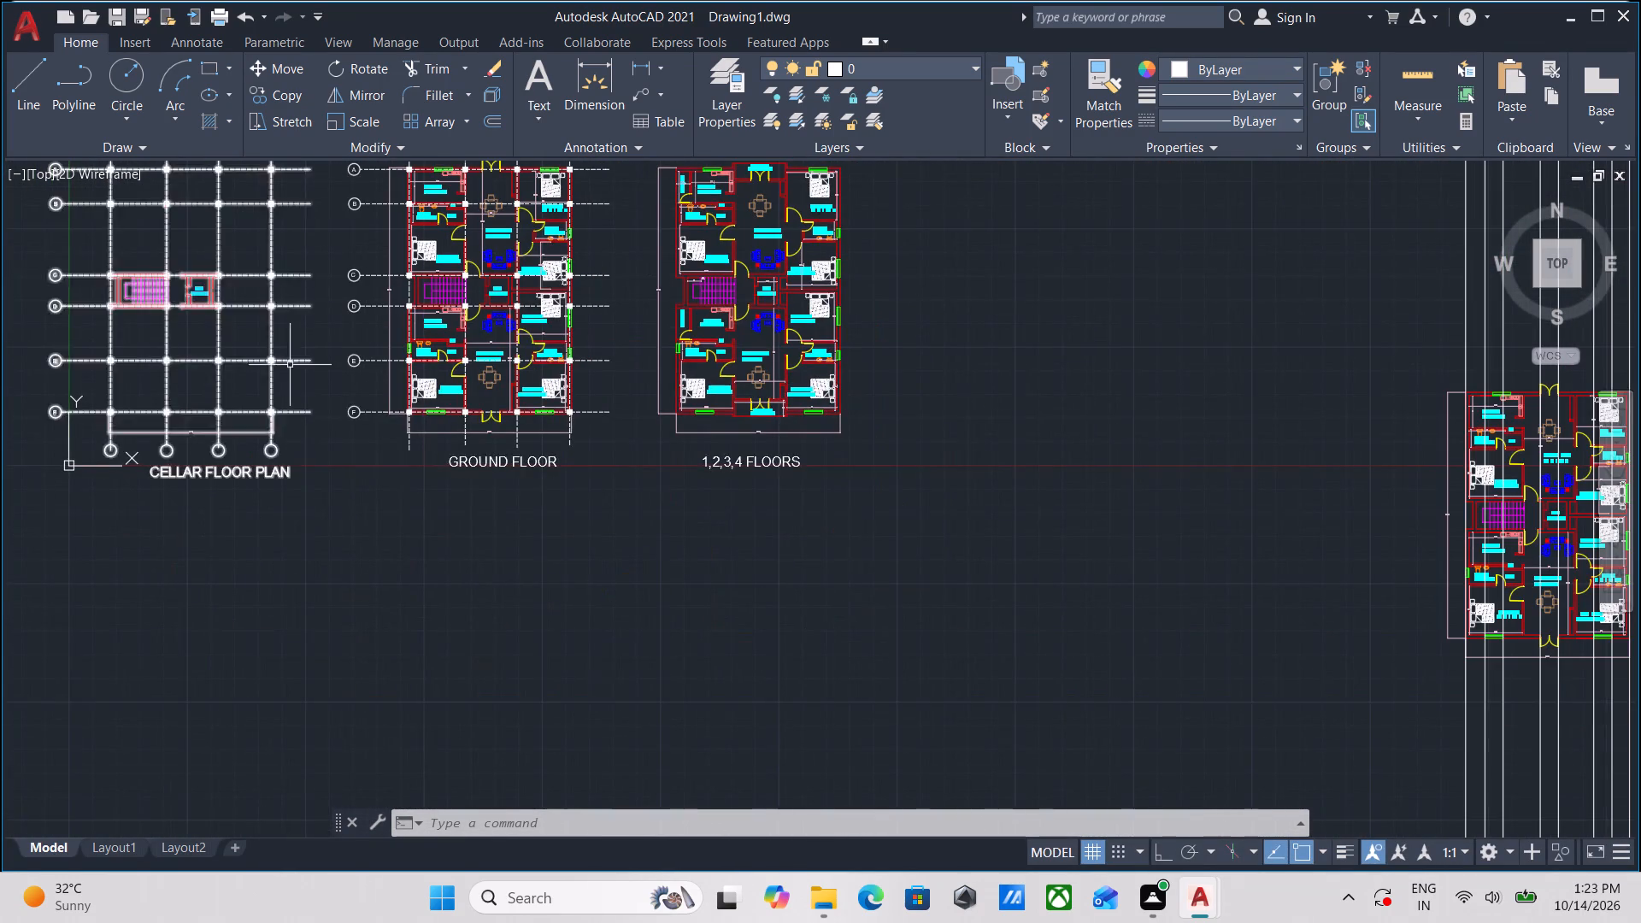
{"action": "middle_click_drag", "start_coordinate": [633, 644], "coordinate": [533, 557]}
{"action": "scroll", "coordinate": [549, 566], "scroll_direction": "down", "scroll_amount": 1}
{"action": "middle_click_drag", "start_coordinate": [644, 614], "coordinate": [594, 575]}
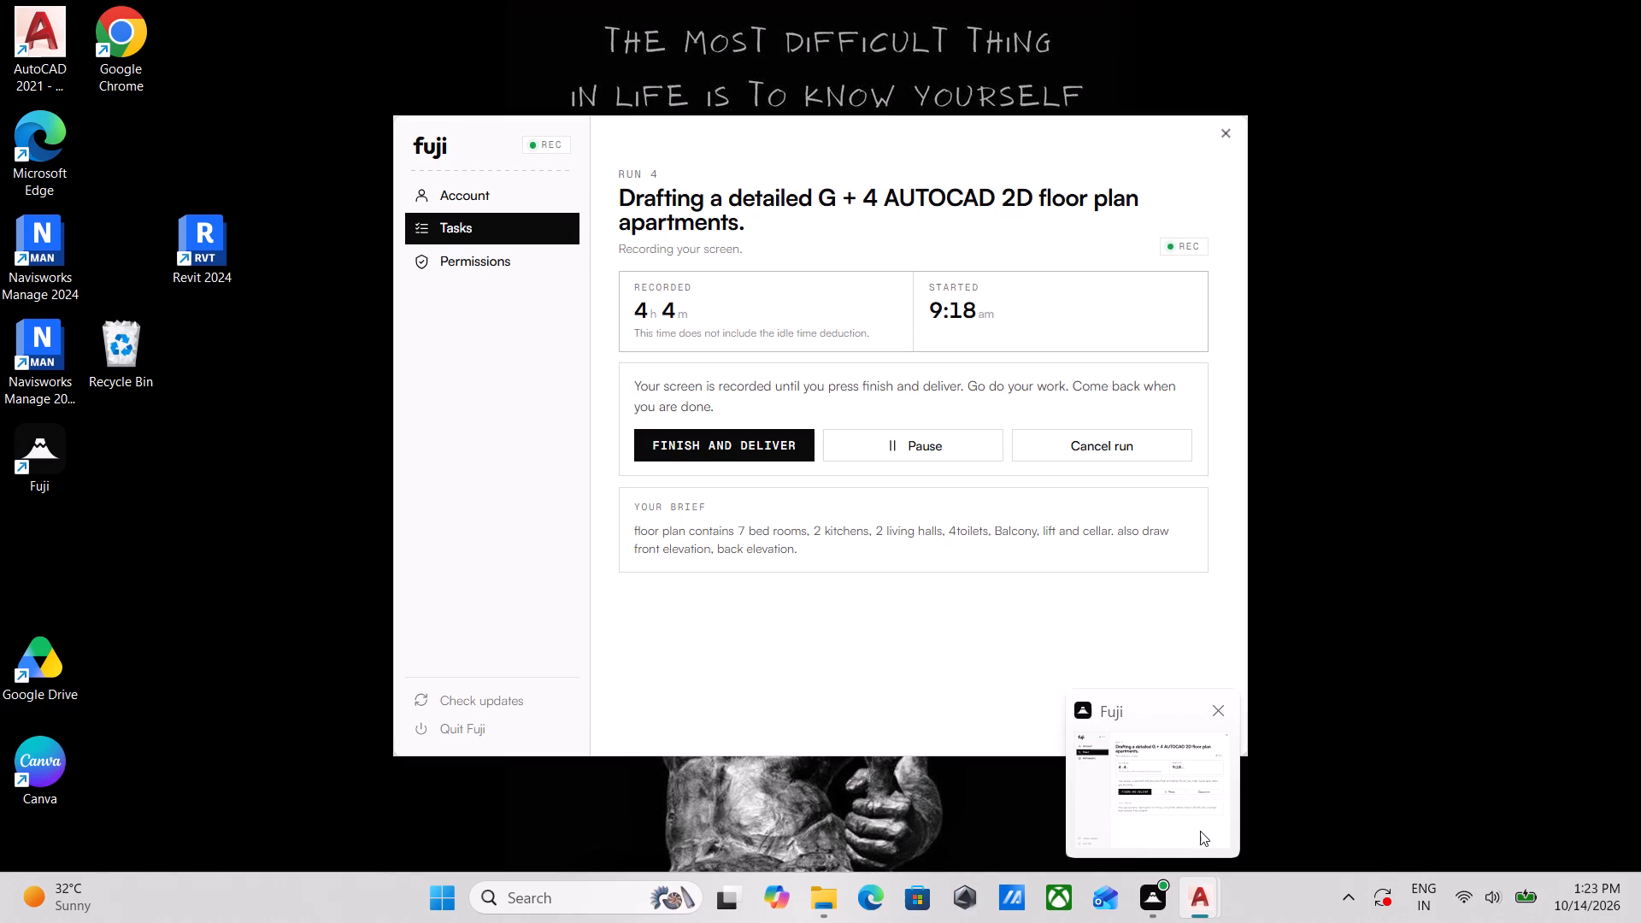
{"action": "scroll", "coordinate": [404, 255], "scroll_direction": "up", "scroll_amount": 2}
{"action": "scroll", "coordinate": [568, 543], "scroll_direction": "down", "scroll_amount": 1}
{"action": "scroll", "coordinate": [568, 543], "scroll_direction": "up", "scroll_amount": 2}
{"action": "scroll", "coordinate": [579, 546], "scroll_direction": "down", "scroll_amount": 1}
{"action": "middle_click_drag", "start_coordinate": [579, 546], "coordinate": [579, 586]}
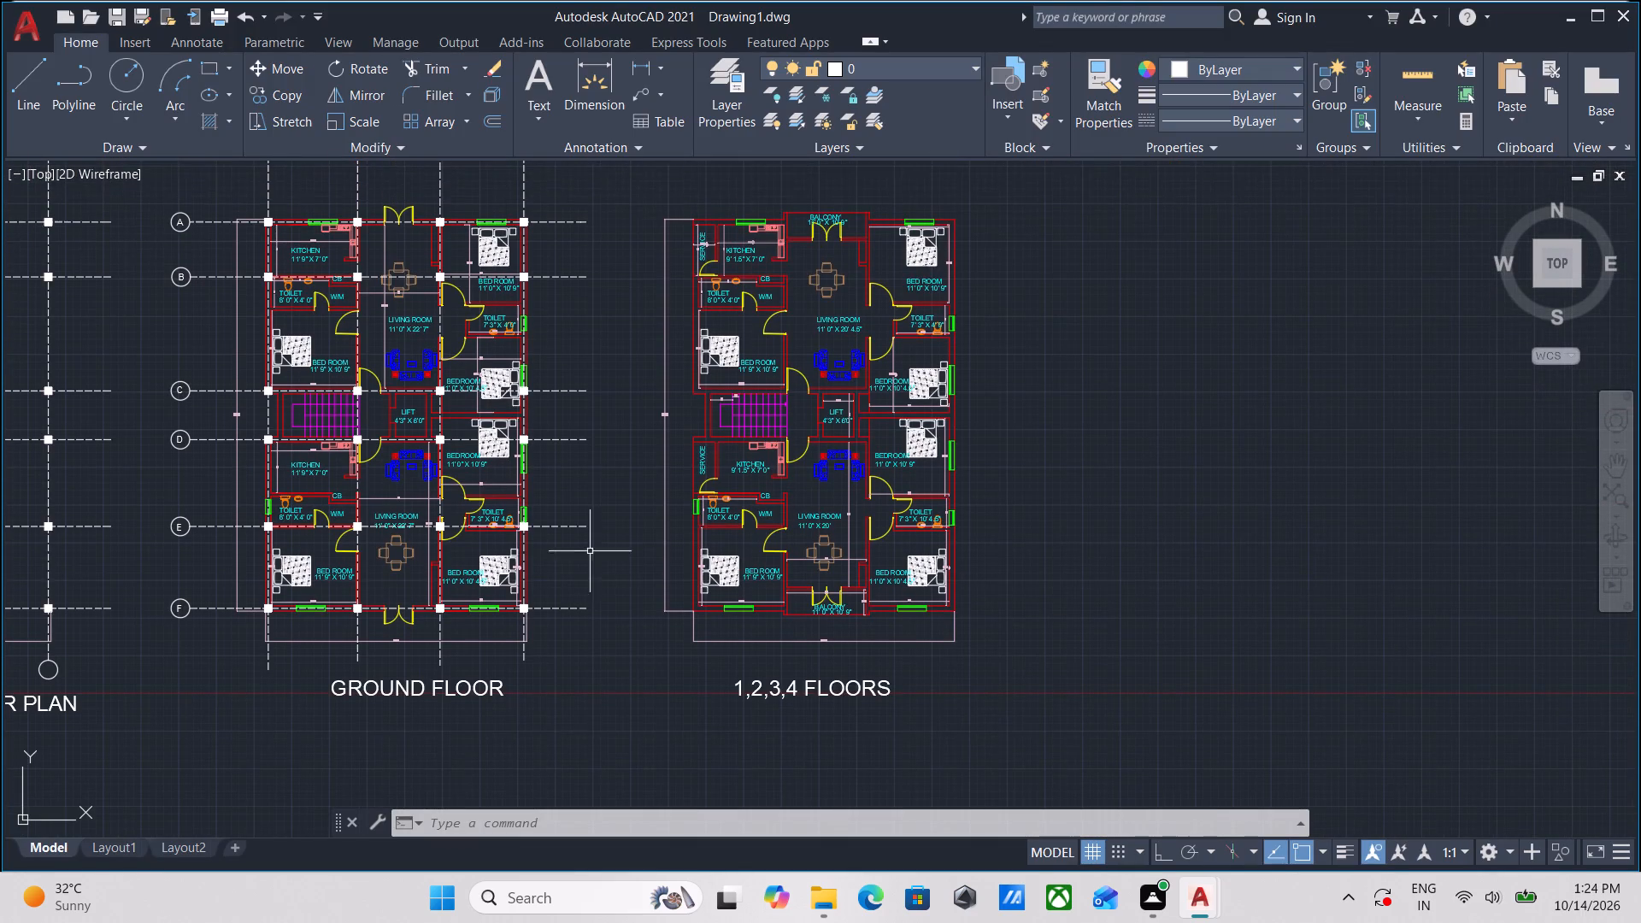
{"action": "middle_click_drag", "start_coordinate": [591, 547], "coordinate": [585, 303]}
{"action": "scroll", "coordinate": [605, 430], "scroll_direction": "down", "scroll_amount": 1}
{"action": "middle_click_drag", "start_coordinate": [603, 437], "coordinate": [660, 417]}
{"action": "middle_click_drag", "start_coordinate": [636, 467], "coordinate": [699, 483]}
{"action": "scroll", "coordinate": [636, 467], "scroll_direction": "down", "scroll_amount": 1}
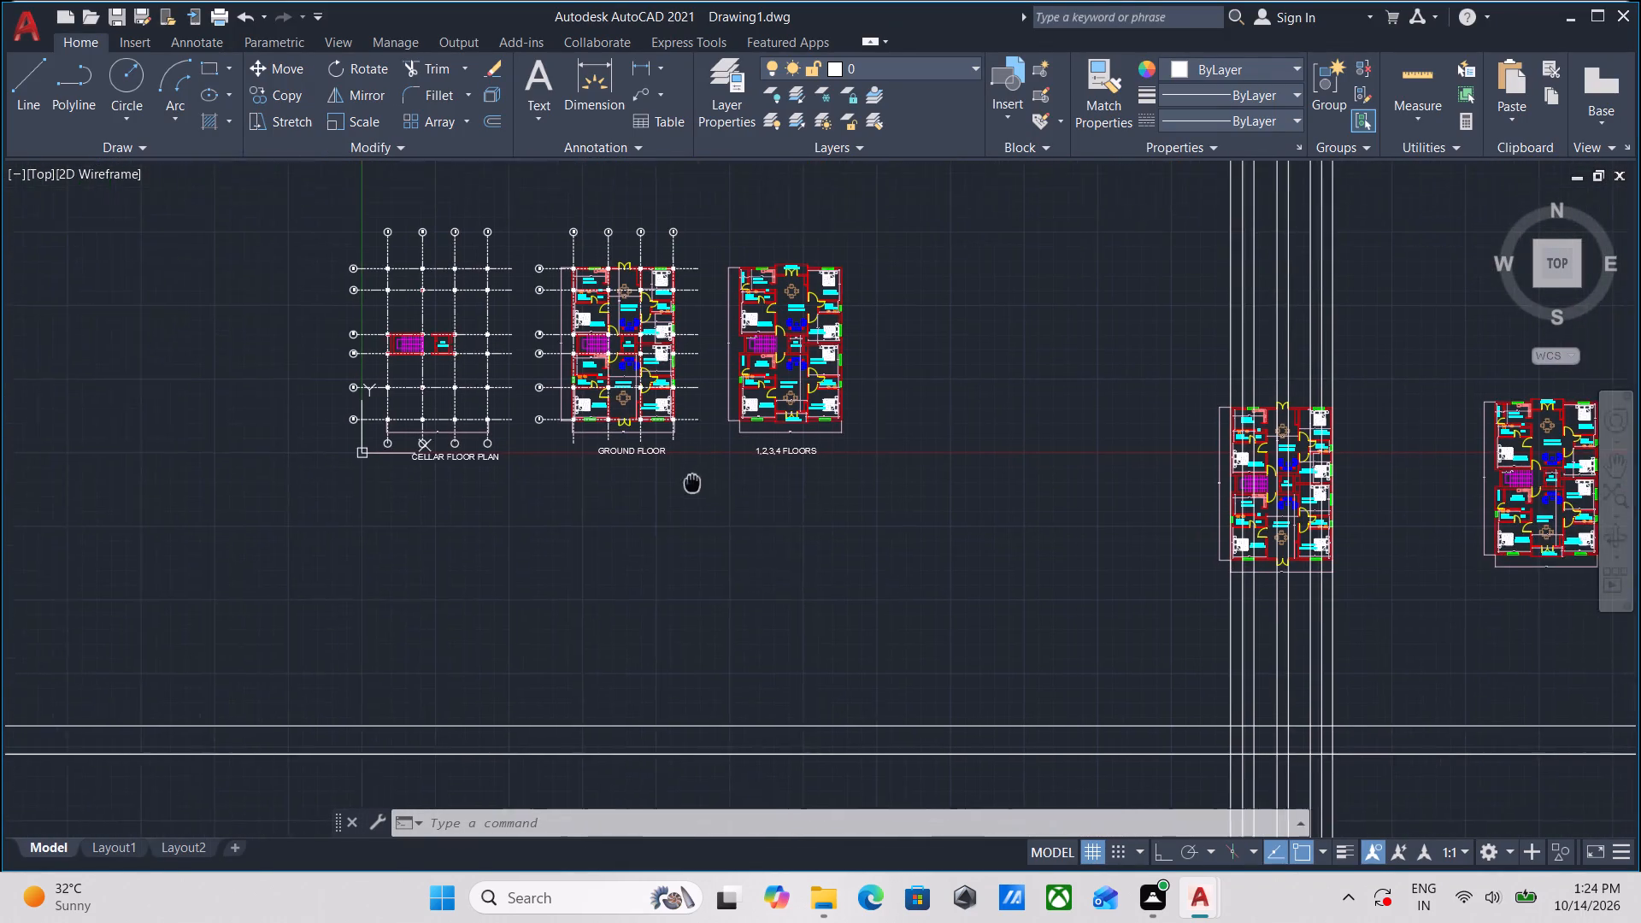
{"action": "middle_click_drag", "start_coordinate": [699, 483], "coordinate": [710, 489]}
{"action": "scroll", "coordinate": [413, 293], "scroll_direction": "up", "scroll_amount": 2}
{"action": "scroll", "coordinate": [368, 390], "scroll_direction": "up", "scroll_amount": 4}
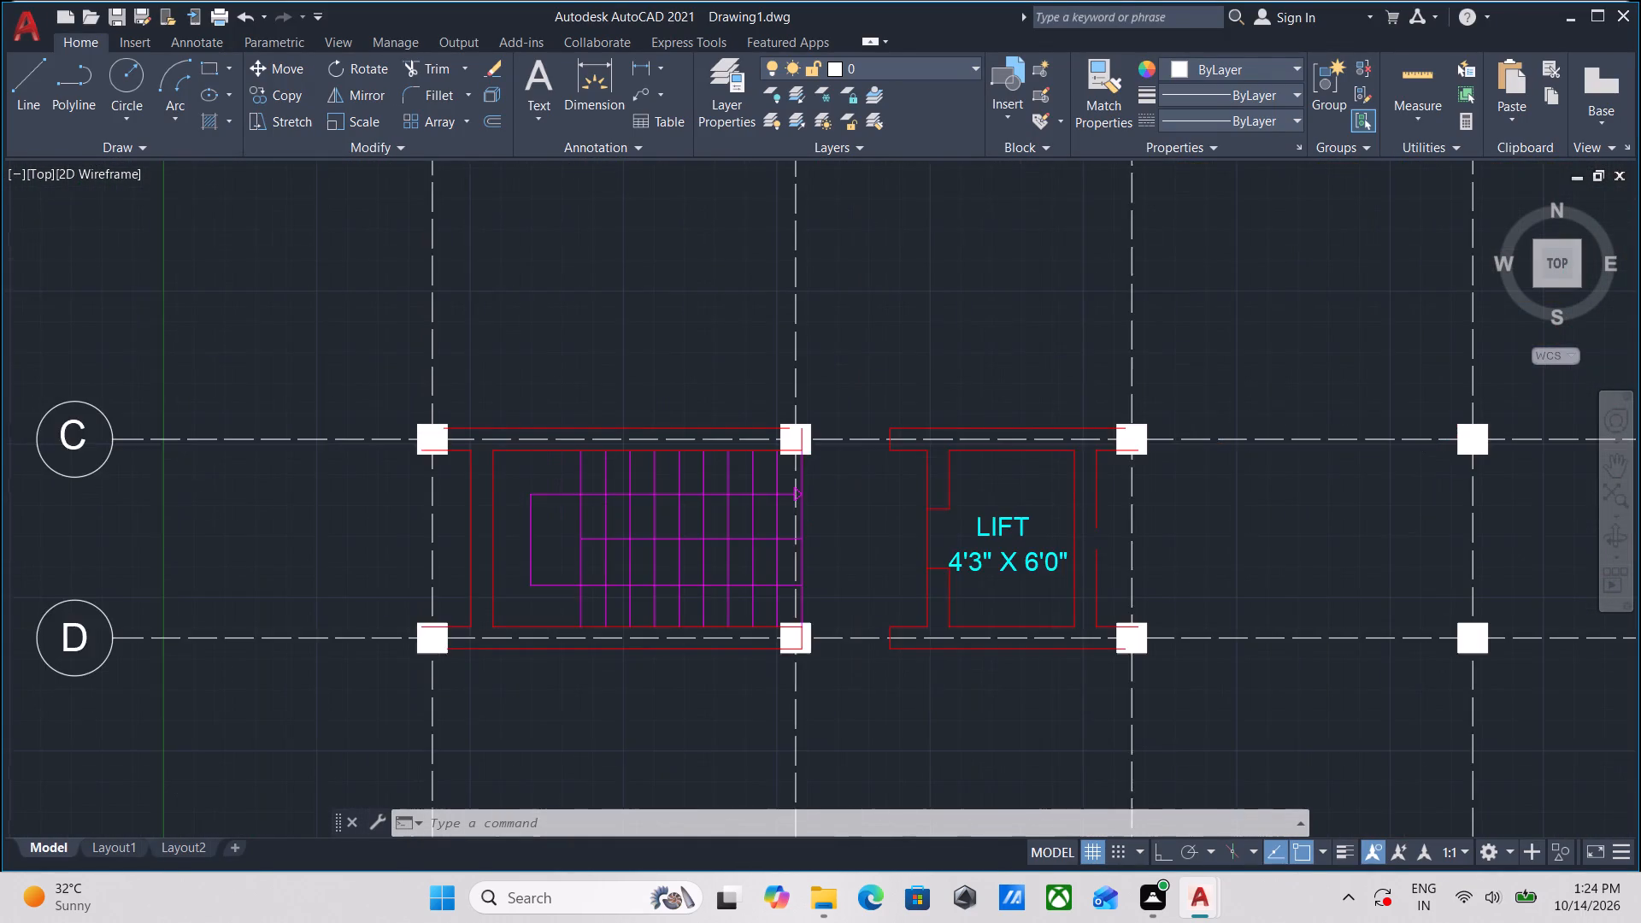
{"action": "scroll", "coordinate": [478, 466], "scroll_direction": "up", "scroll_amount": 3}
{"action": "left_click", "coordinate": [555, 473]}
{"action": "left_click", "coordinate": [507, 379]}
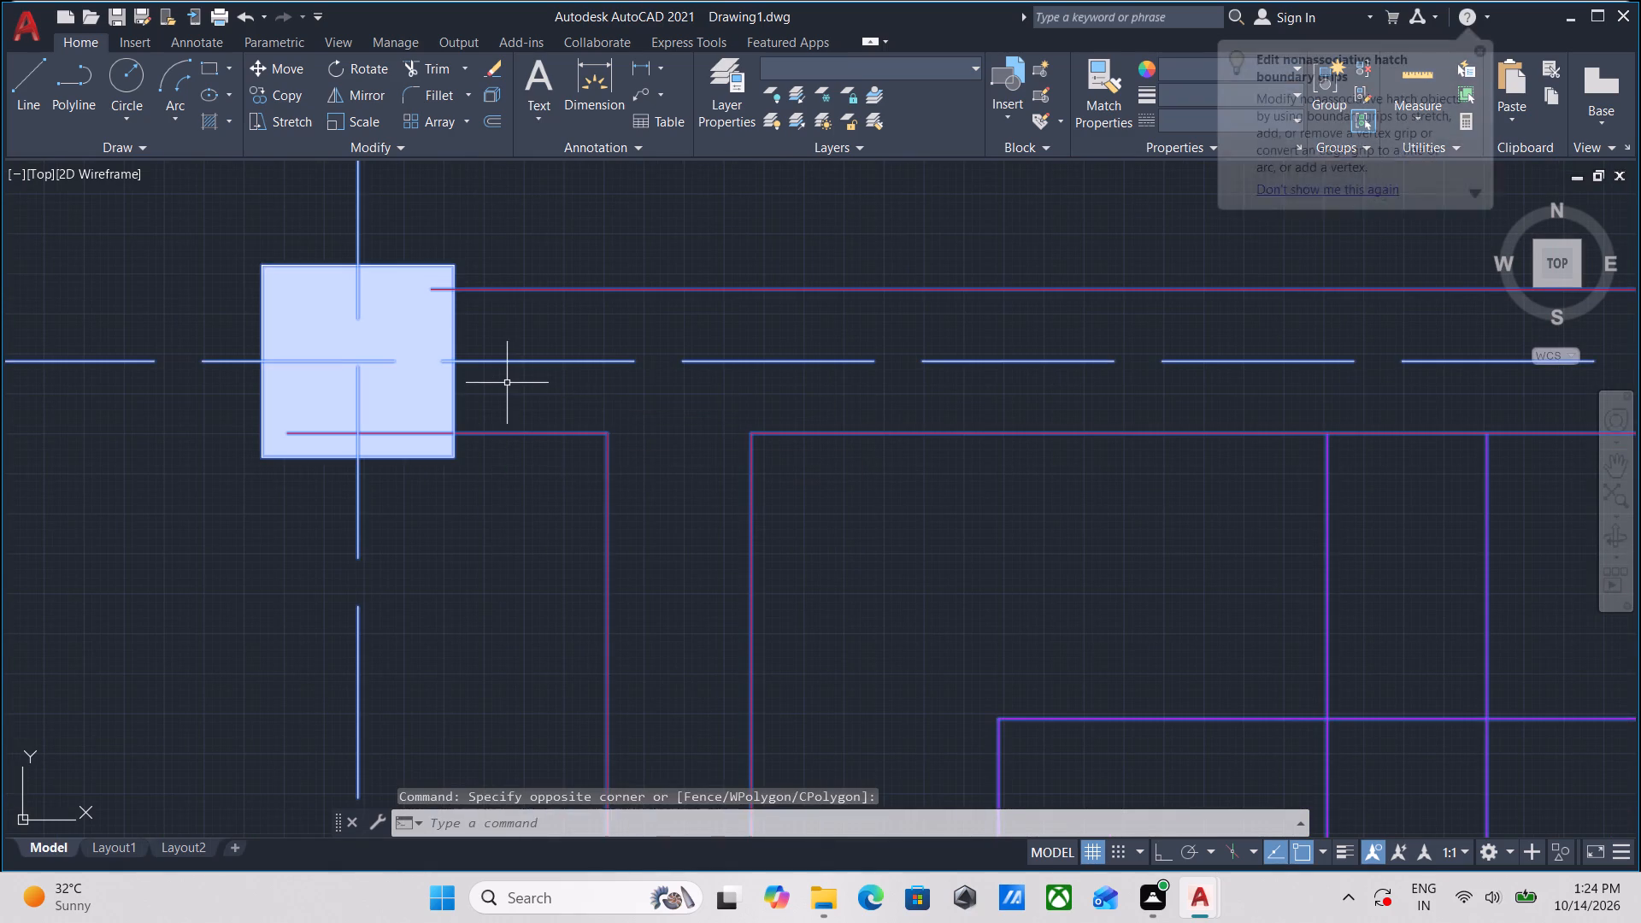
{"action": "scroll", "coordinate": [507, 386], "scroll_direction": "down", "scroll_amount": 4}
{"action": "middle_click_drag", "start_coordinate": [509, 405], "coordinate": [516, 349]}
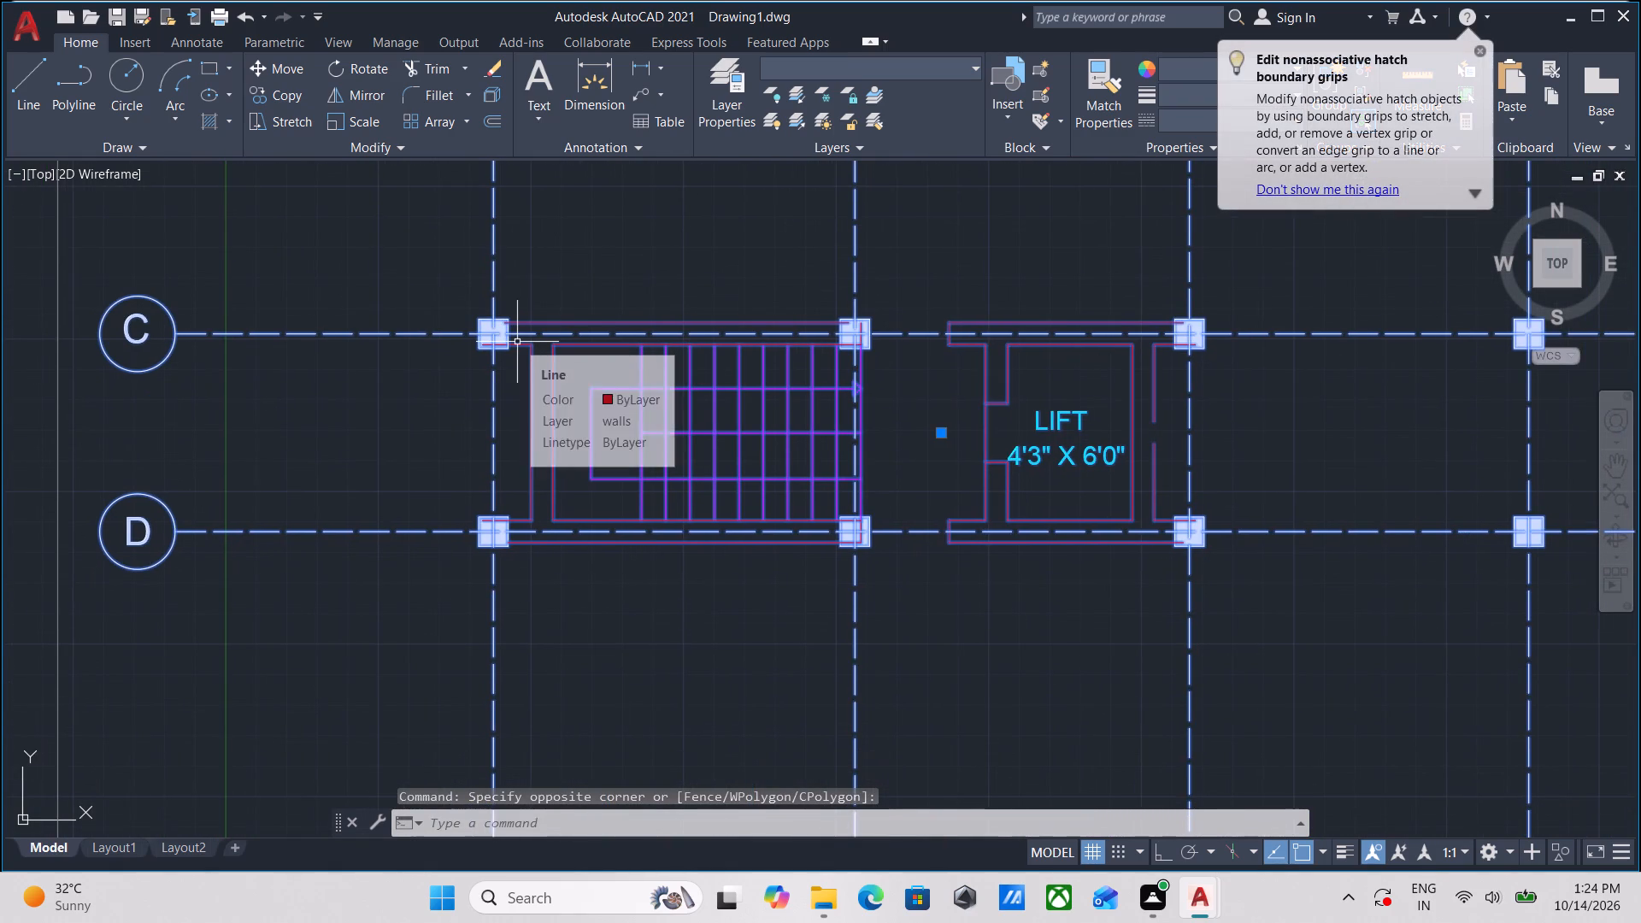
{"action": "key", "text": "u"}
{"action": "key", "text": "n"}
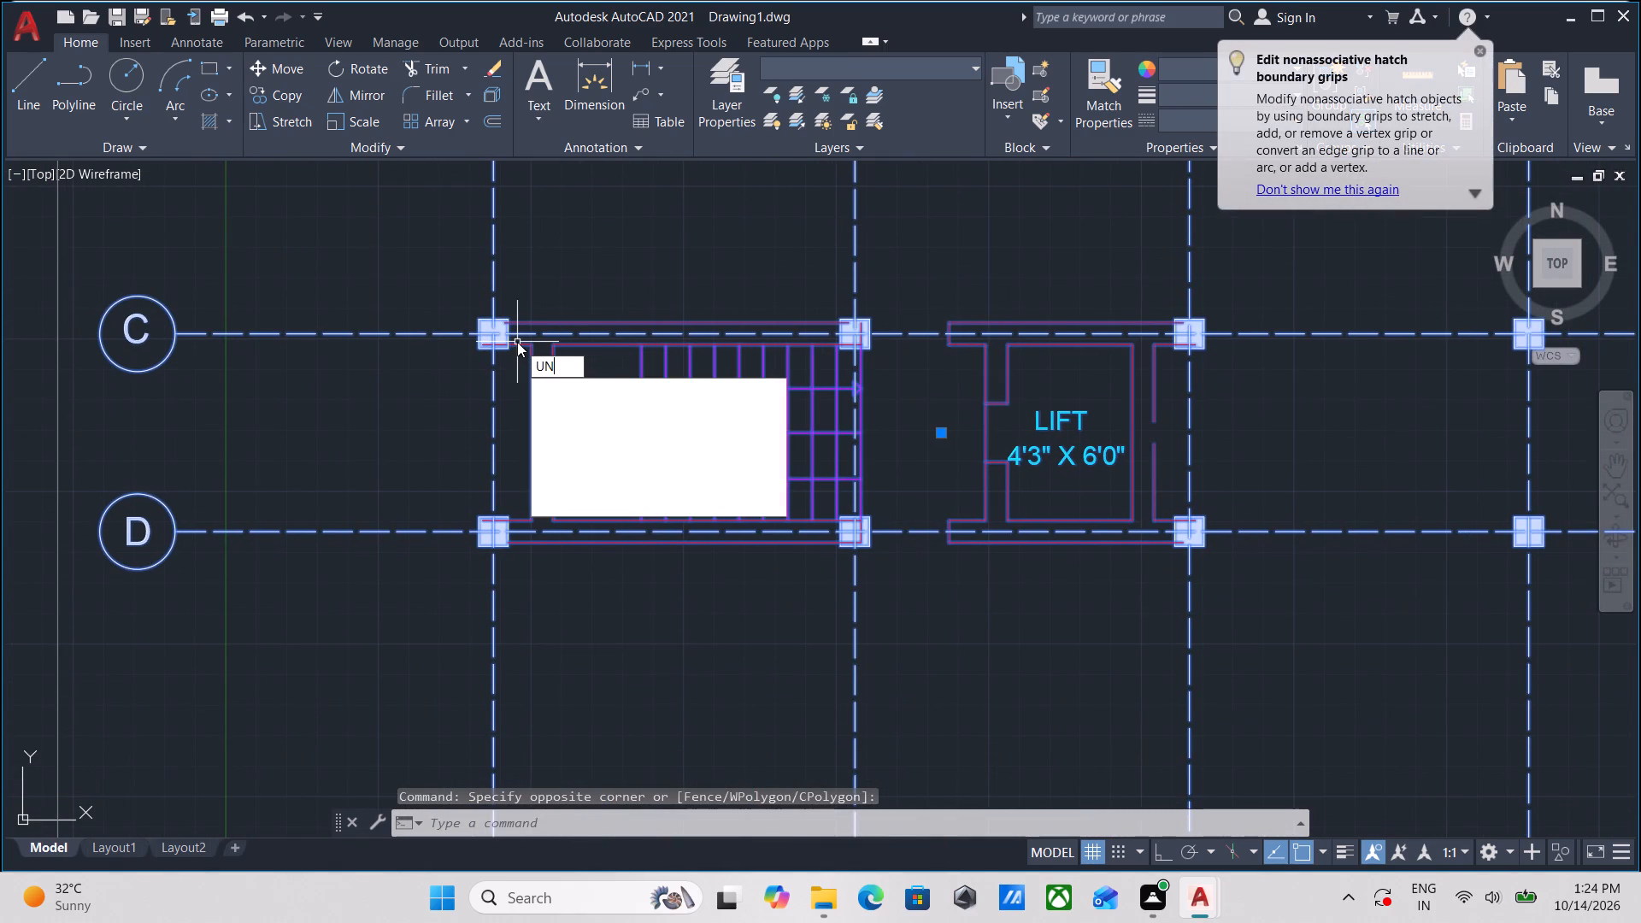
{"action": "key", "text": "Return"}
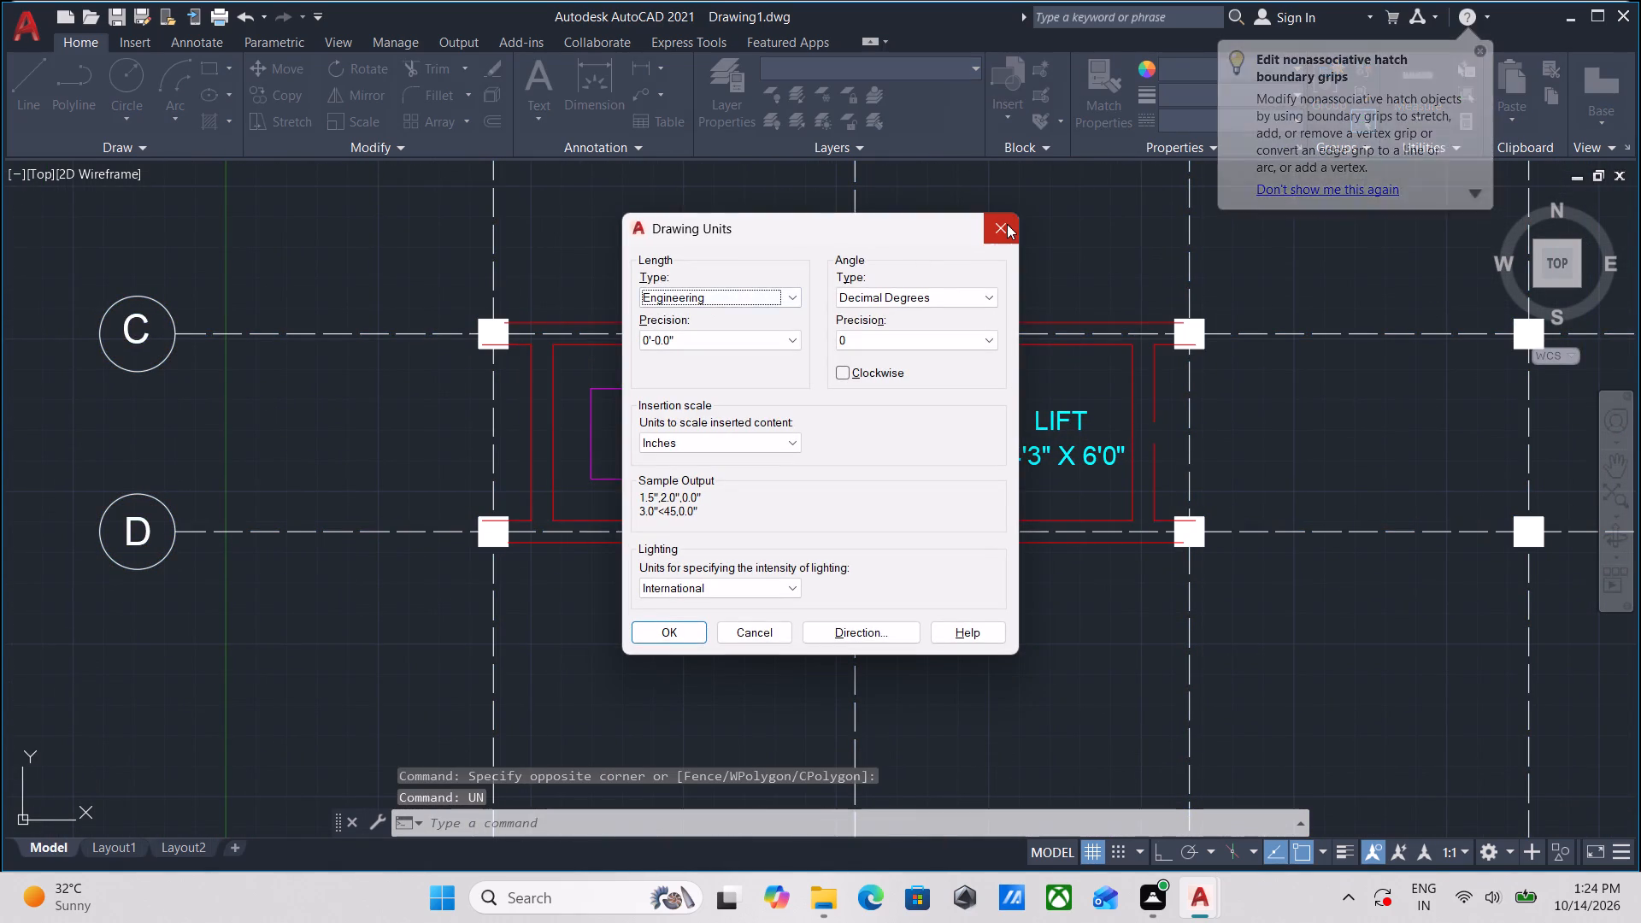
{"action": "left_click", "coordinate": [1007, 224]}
Ungroup the cellar floor plan so its individual lines can be edited.
{"action": "scroll", "coordinate": [615, 313], "scroll_direction": "up", "scroll_amount": 1}
{"action": "left_click", "coordinate": [550, 270]}
{"action": "left_click", "coordinate": [476, 337]}
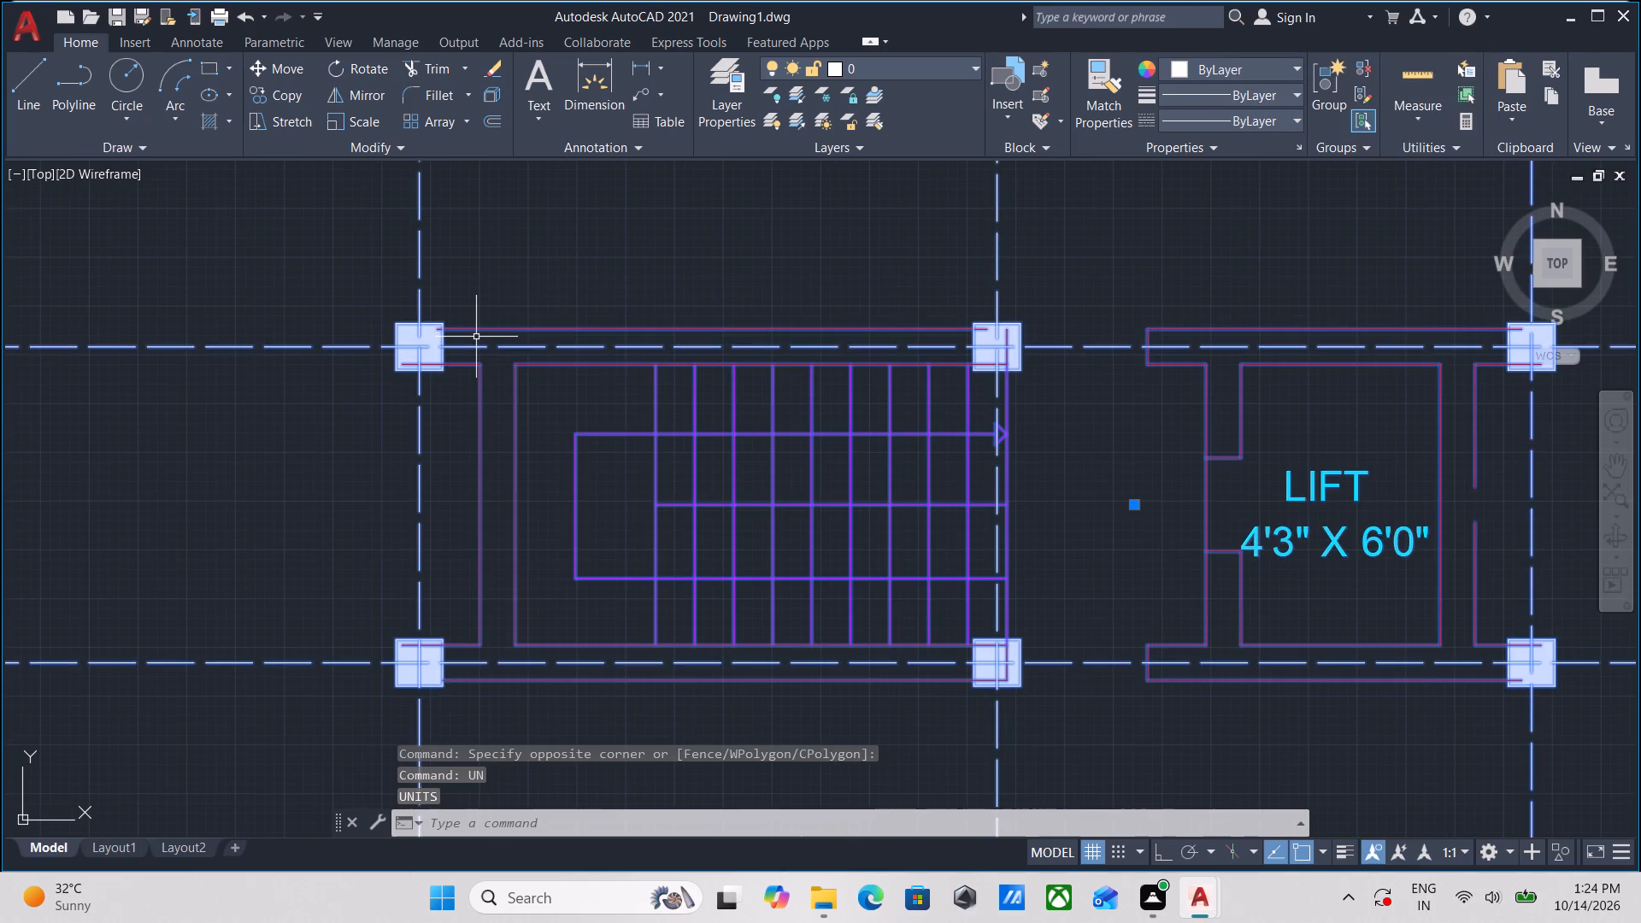
{"action": "type", "text": "UNG"}
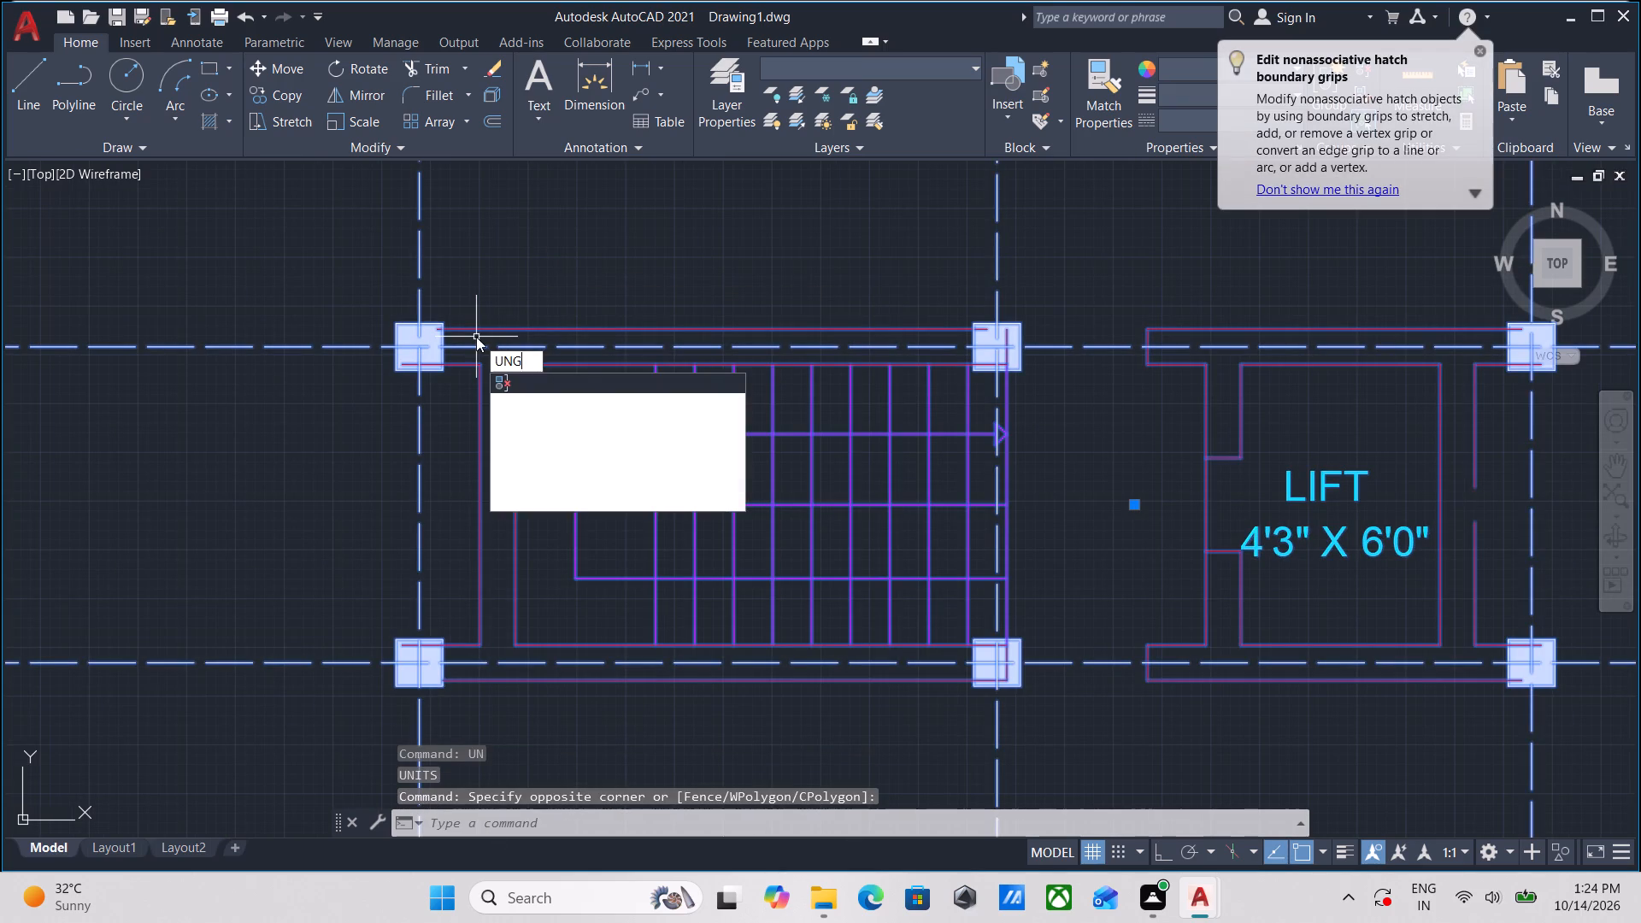
{"action": "key", "text": "Return"}
Remove the two short inner wall lines between the line 1 columns and the cellar staircase's west wall at rows C and D.
{"action": "scroll", "coordinate": [463, 337], "scroll_direction": "up", "scroll_amount": 1}
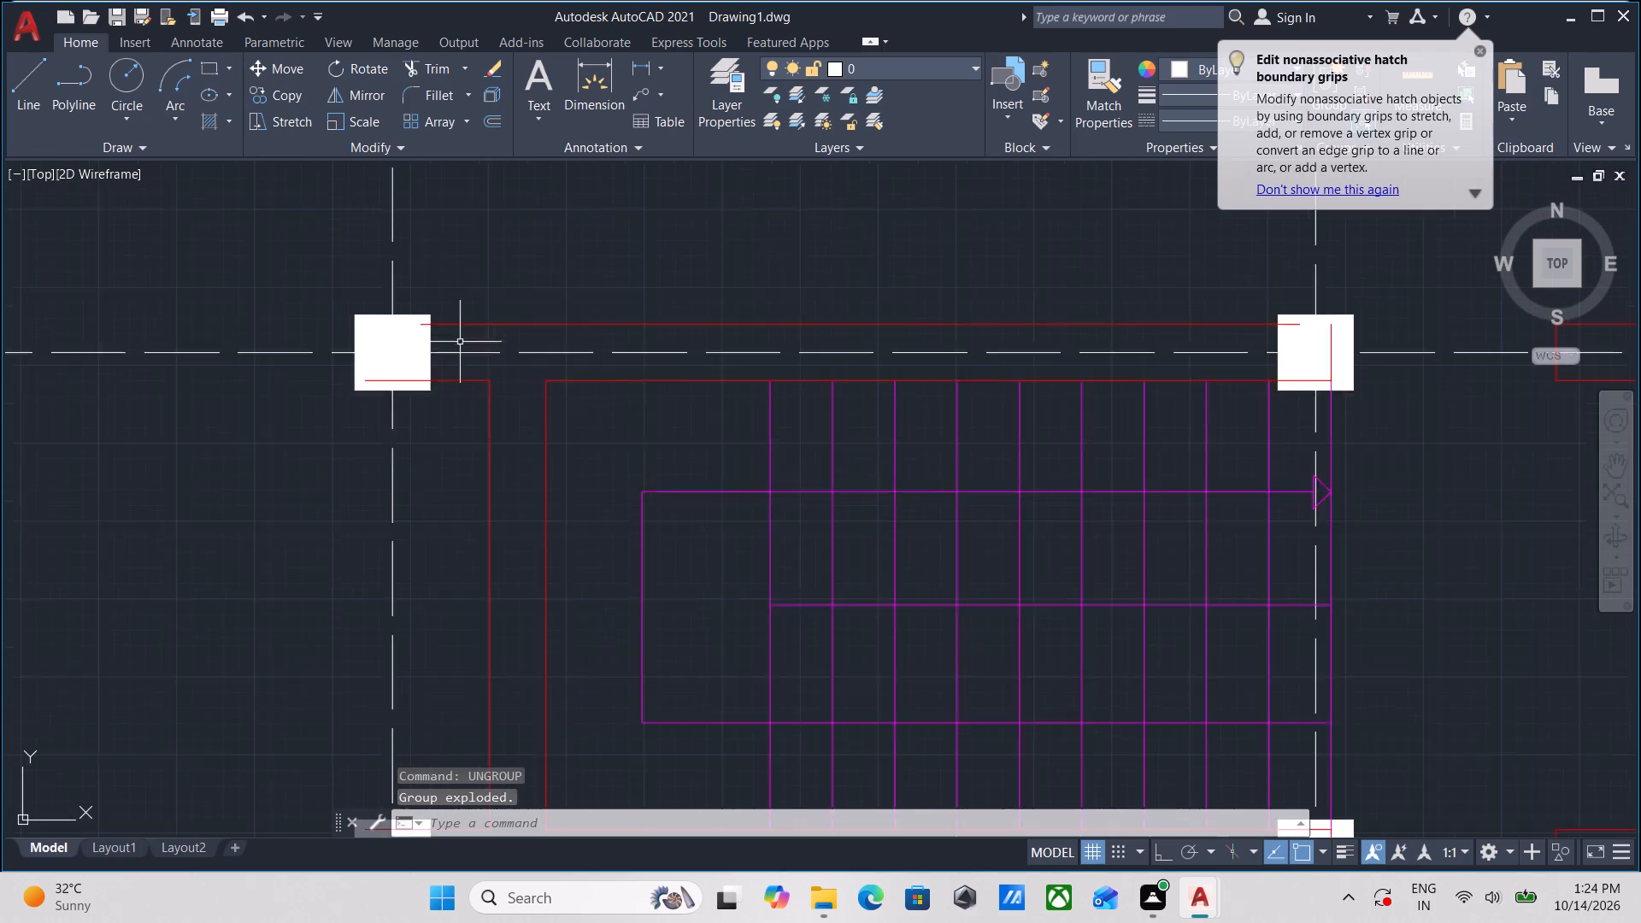
{"action": "scroll", "coordinate": [458, 344], "scroll_direction": "up", "scroll_amount": 1}
{"action": "key", "text": "Escape"}
{"action": "left_click", "coordinate": [449, 438]}
{"action": "left_click", "coordinate": [441, 383]}
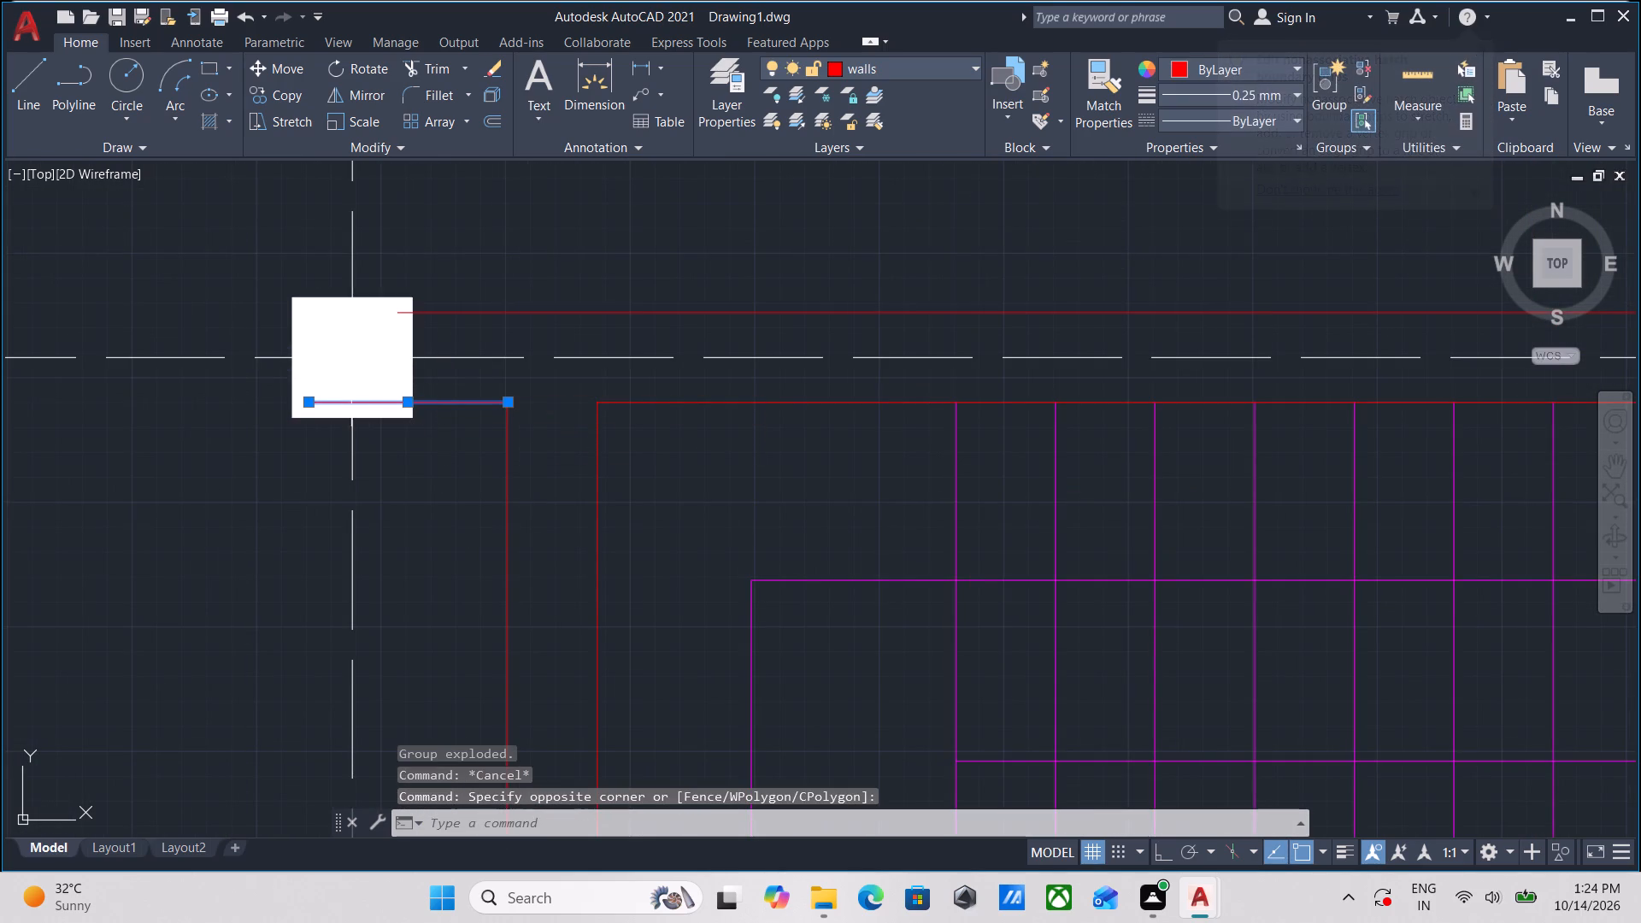
{"action": "left_click", "coordinate": [307, 403]}
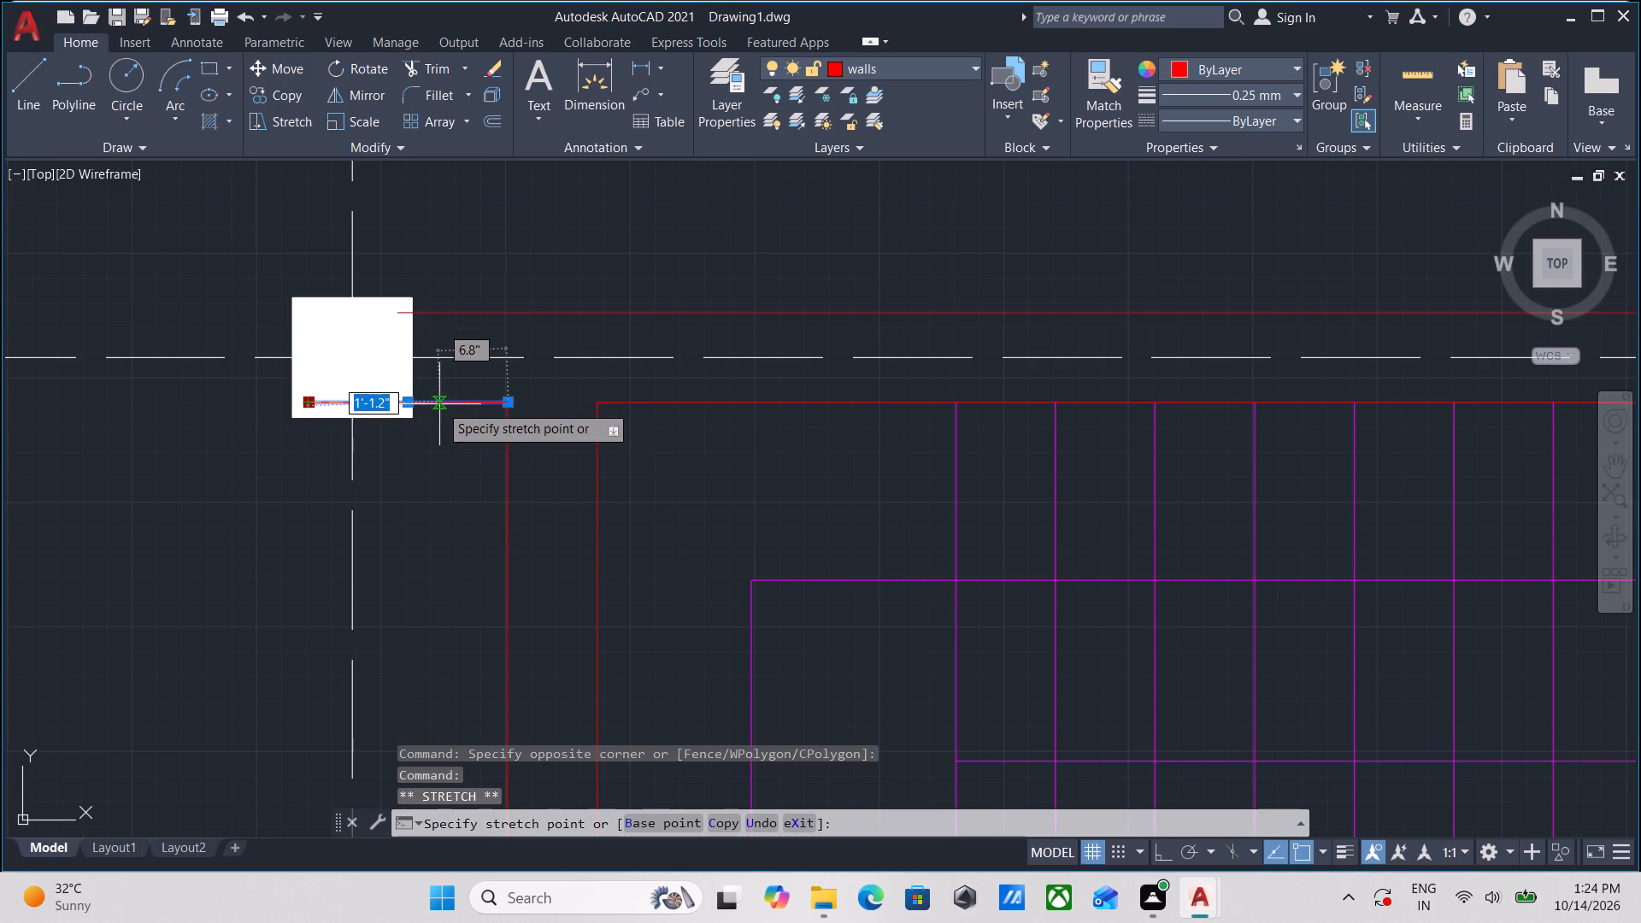
{"action": "left_click", "coordinate": [506, 399]}
{"action": "scroll", "coordinate": [506, 399], "scroll_direction": "down", "scroll_amount": 2}
{"action": "middle_click_drag", "start_coordinate": [492, 488], "coordinate": [505, 350]}
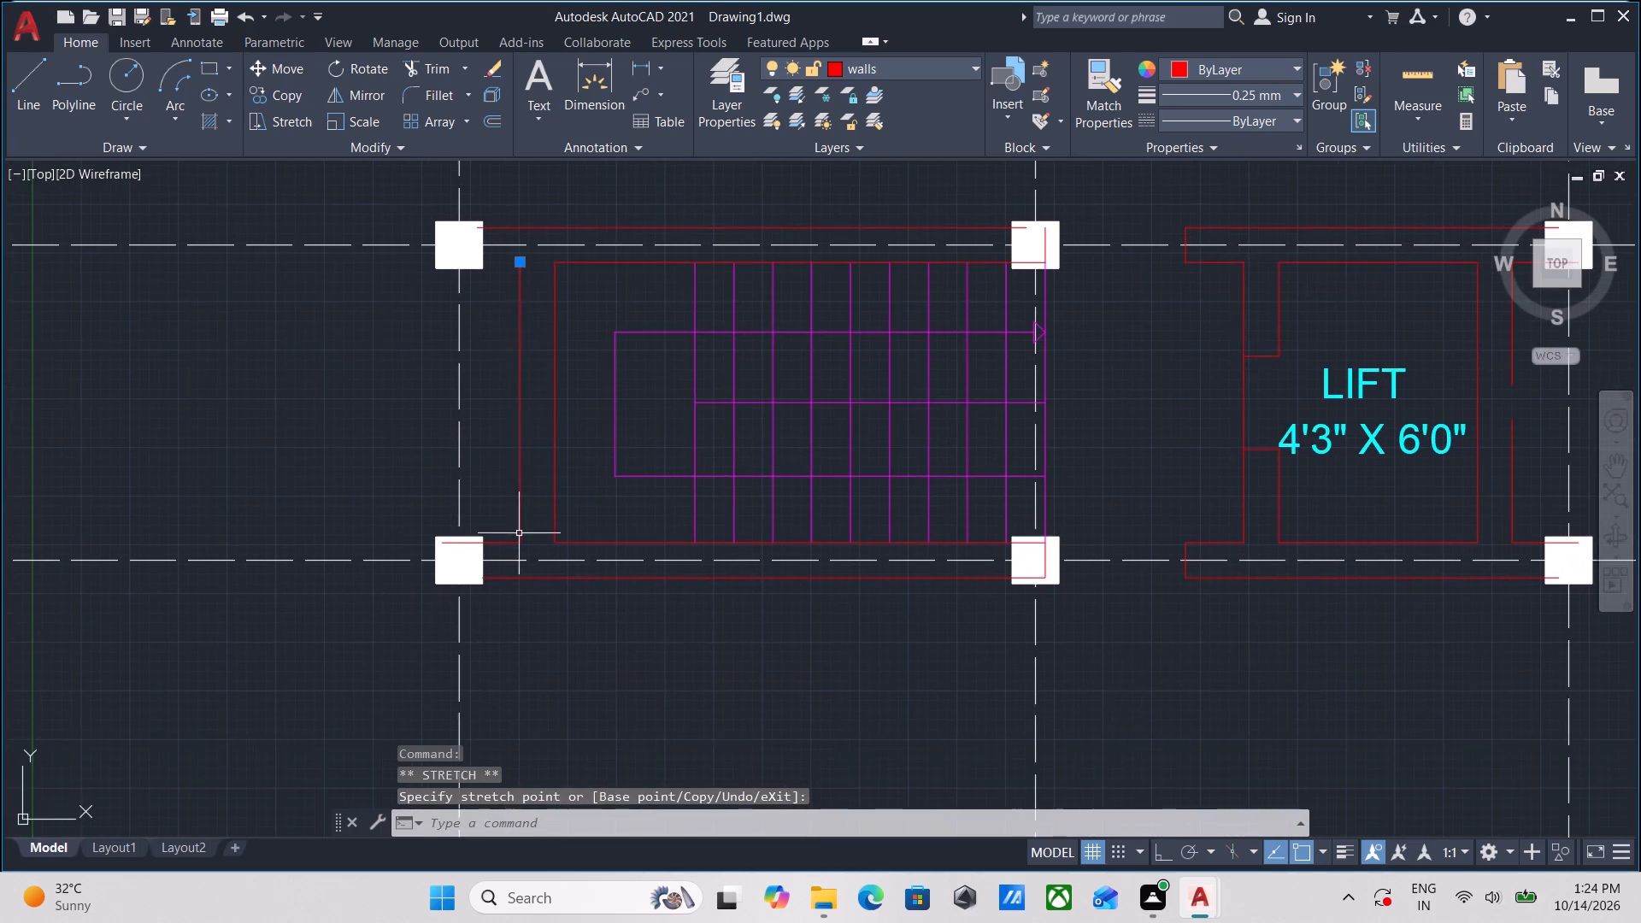
{"action": "scroll", "coordinate": [519, 534], "scroll_direction": "up", "scroll_amount": 2}
{"action": "left_click", "coordinate": [487, 578]}
{"action": "left_click", "coordinate": [462, 519]}
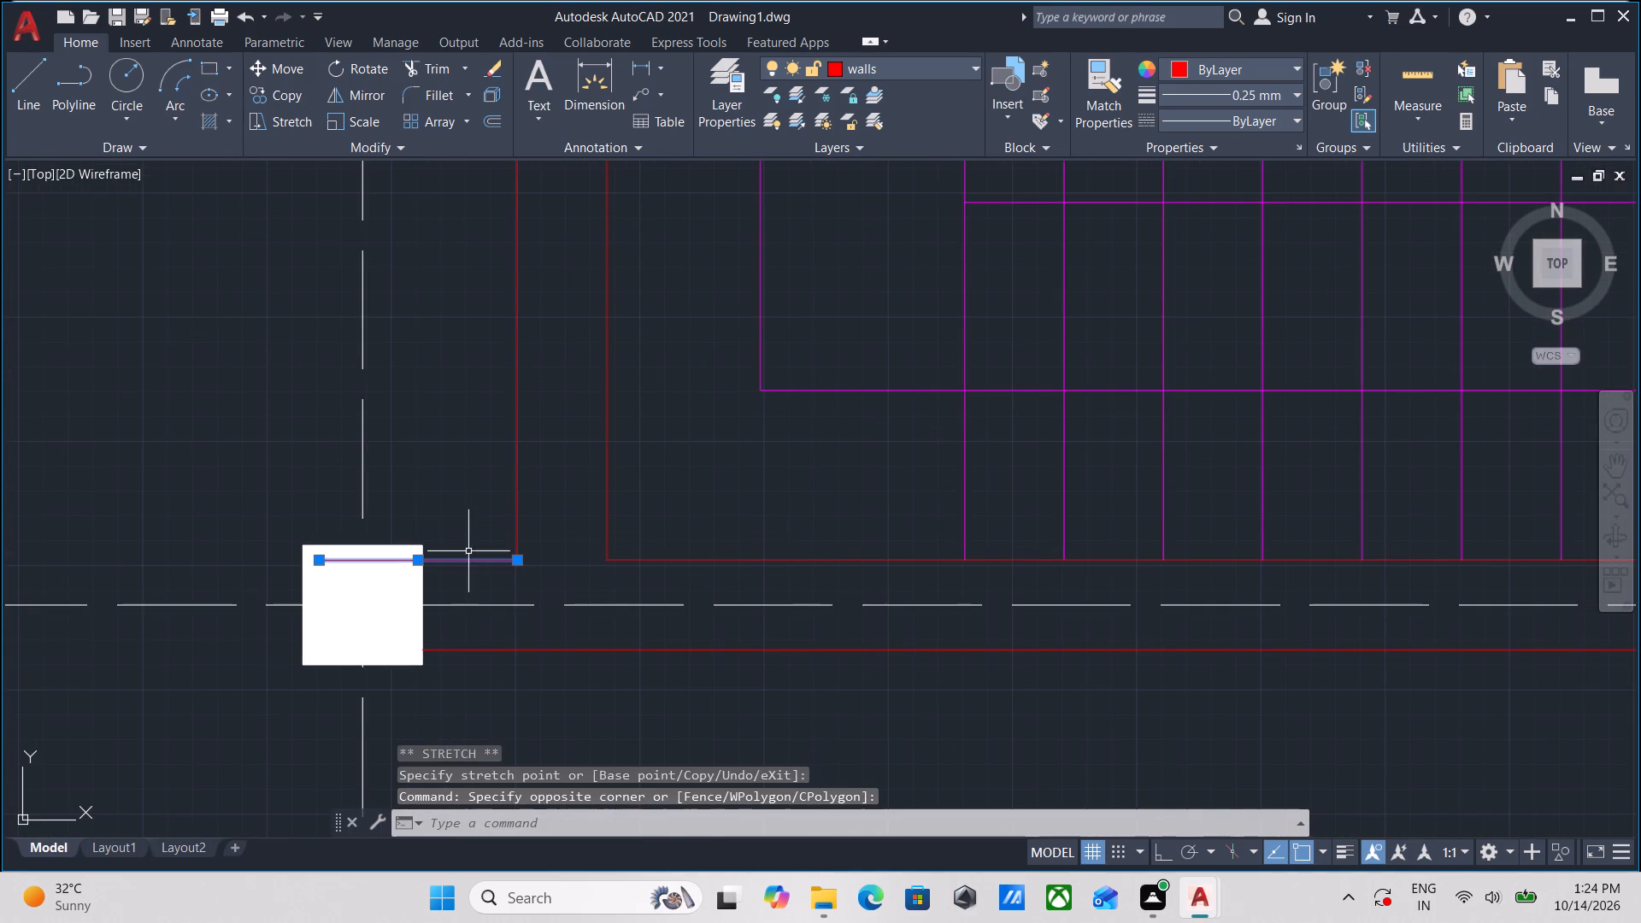
{"action": "right_click", "coordinate": [426, 428]}
{"action": "left_click", "coordinate": [485, 510]}
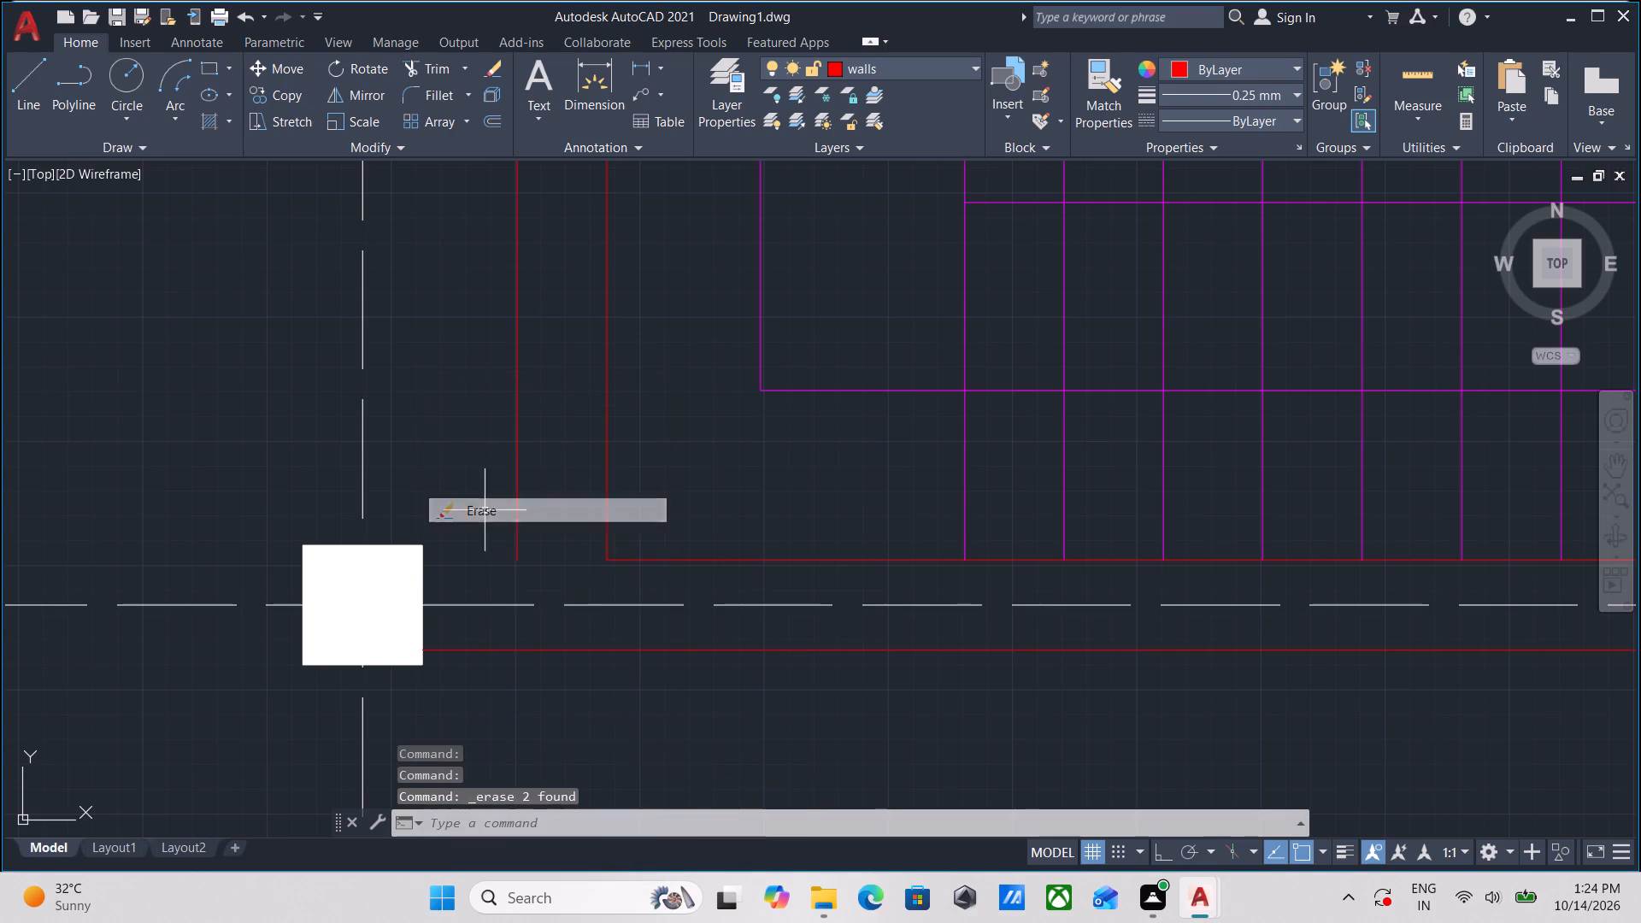
Extend the outer line of the cellar staircase's west wall at both ends to meet the outer wall lines at rows C and D.
{"action": "scroll", "coordinate": [517, 491], "scroll_direction": "down", "scroll_amount": 2}
{"action": "middle_click_drag", "start_coordinate": [517, 491], "coordinate": [521, 656]}
{"action": "scroll", "coordinate": [521, 438], "scroll_direction": "up", "scroll_amount": 1}
{"action": "middle_click_drag", "start_coordinate": [522, 437], "coordinate": [498, 491]}
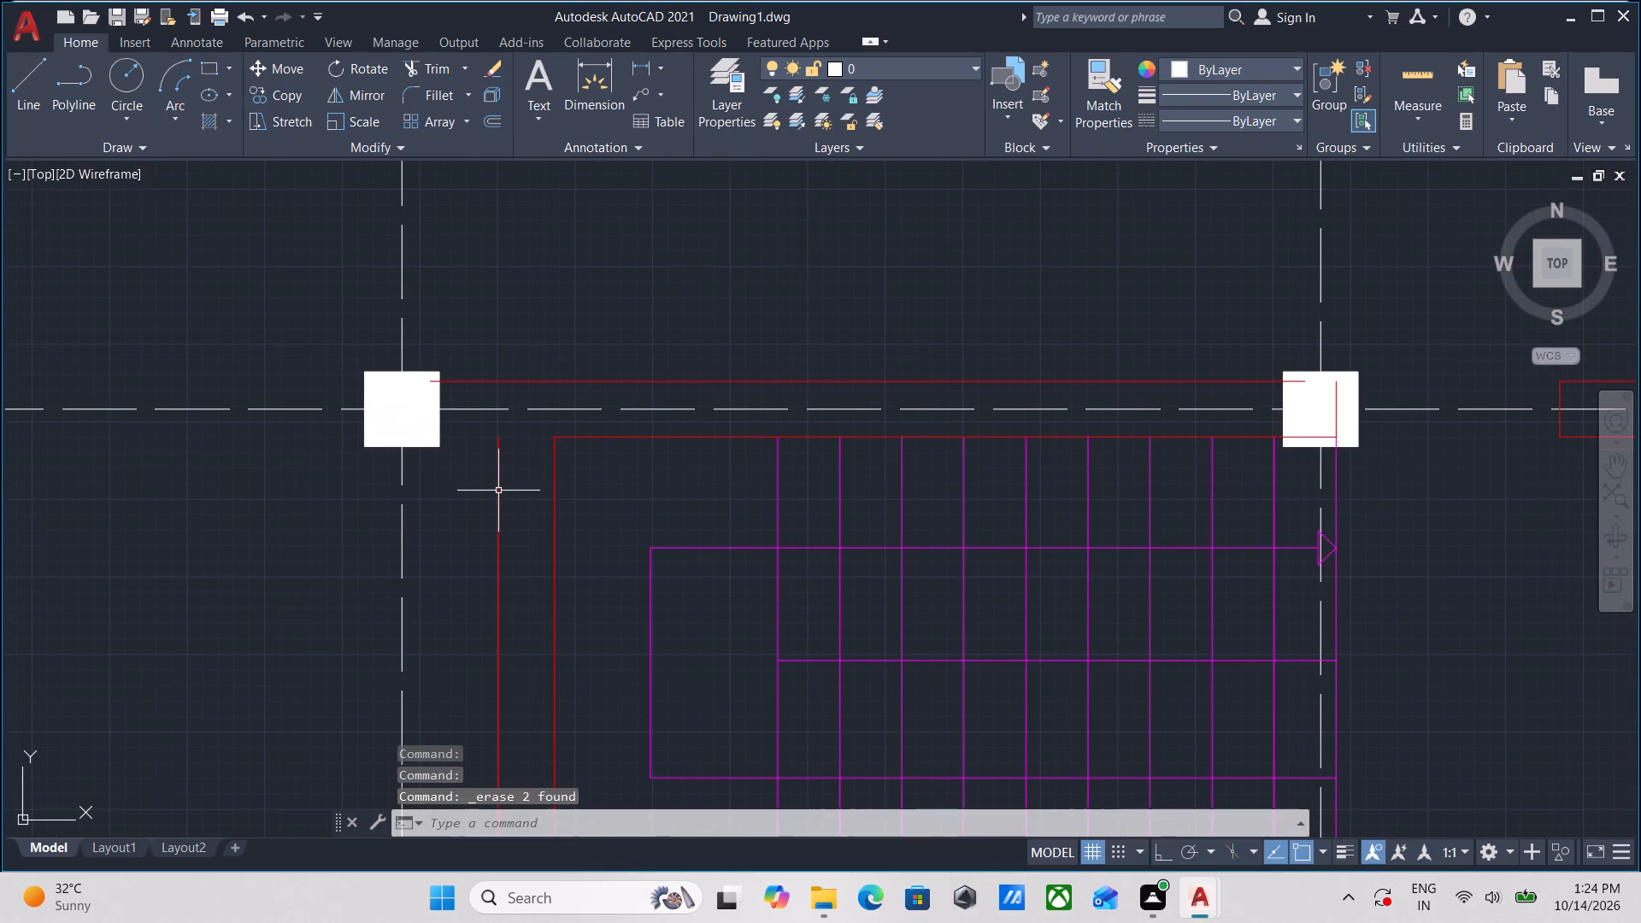
{"action": "type", "text": "EX"}
{"action": "key", "text": "Return"}
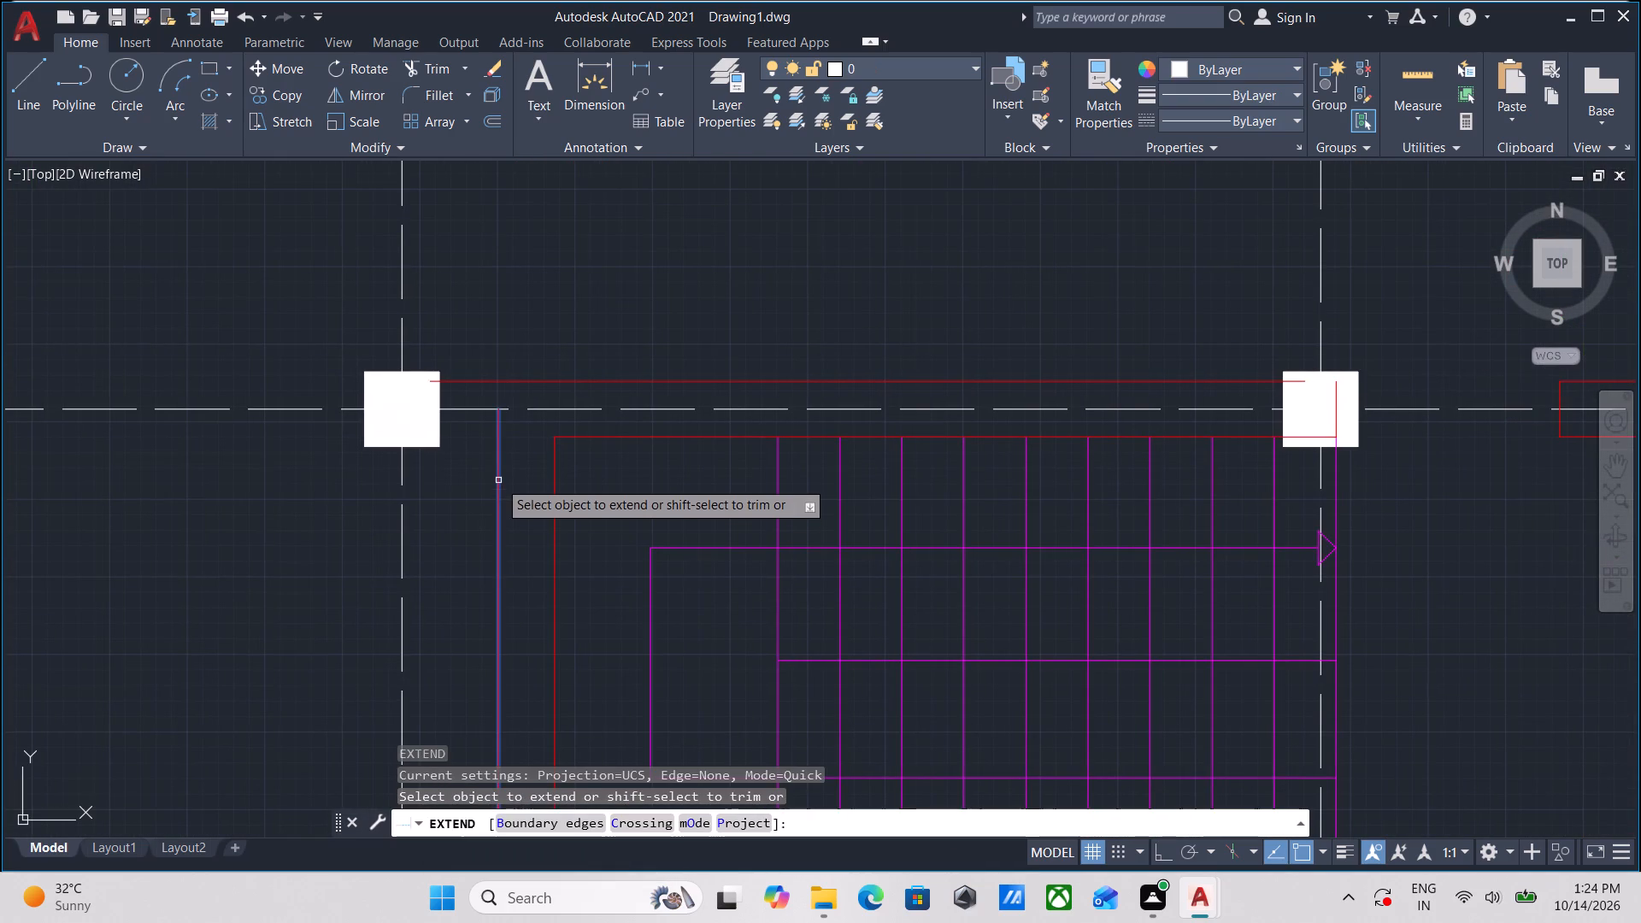
{"action": "left_click", "coordinate": [497, 467]}
{"action": "left_click", "coordinate": [497, 444]}
{"action": "middle_click_drag", "start_coordinate": [508, 550], "coordinate": [503, 271]}
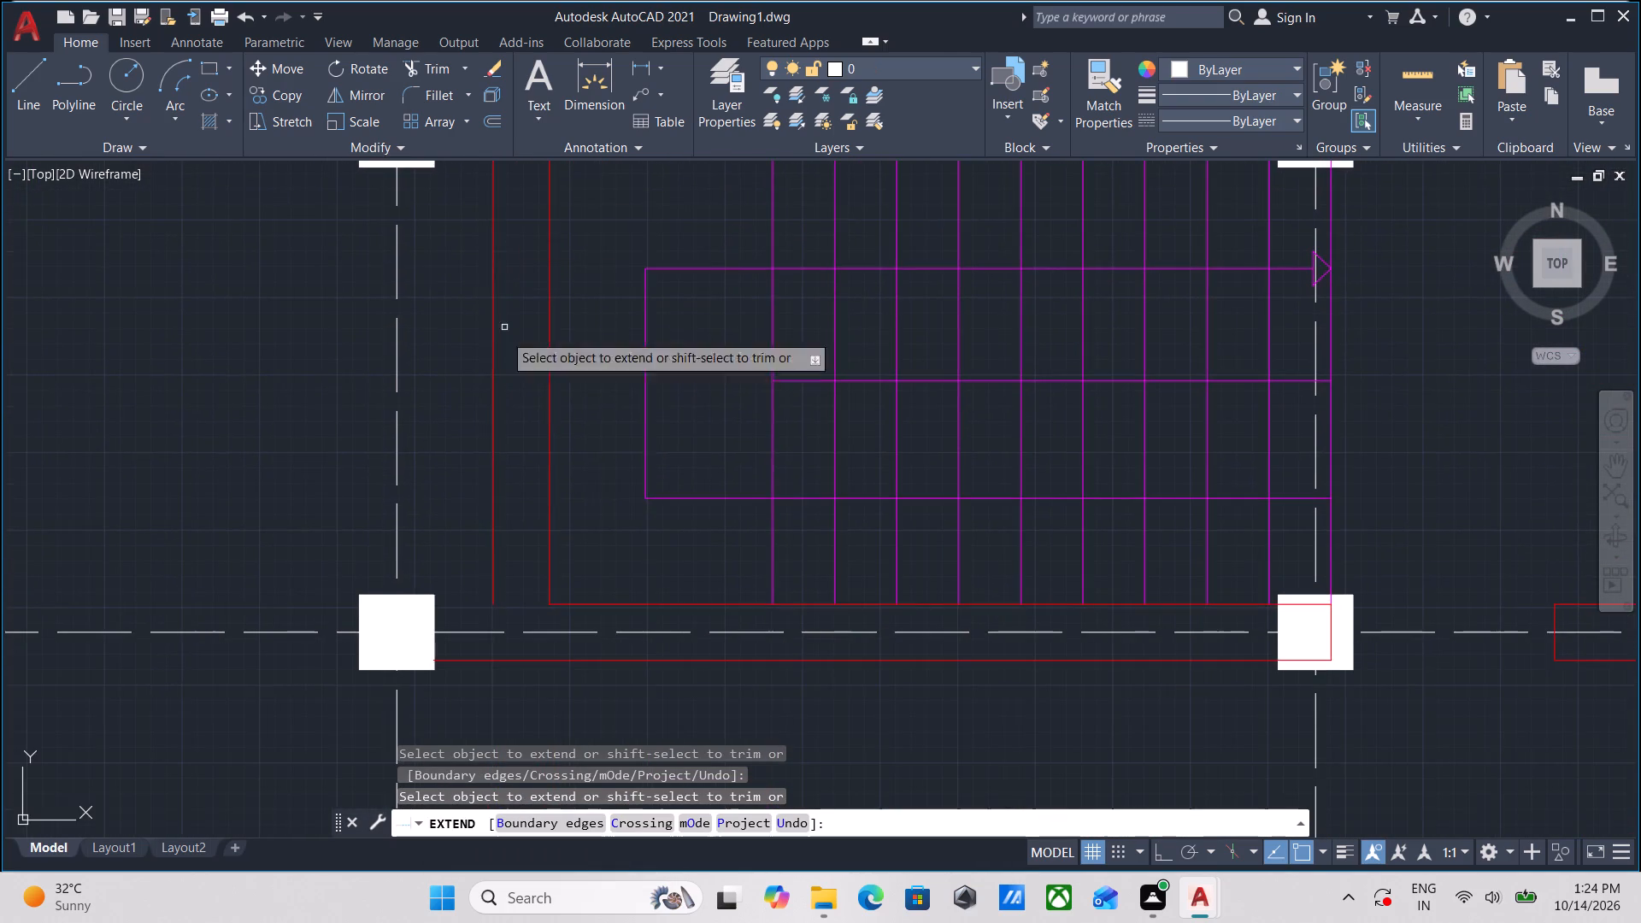
{"action": "middle_click_drag", "start_coordinate": [490, 455], "coordinate": [498, 368]}
{"action": "left_click", "coordinate": [501, 445]}
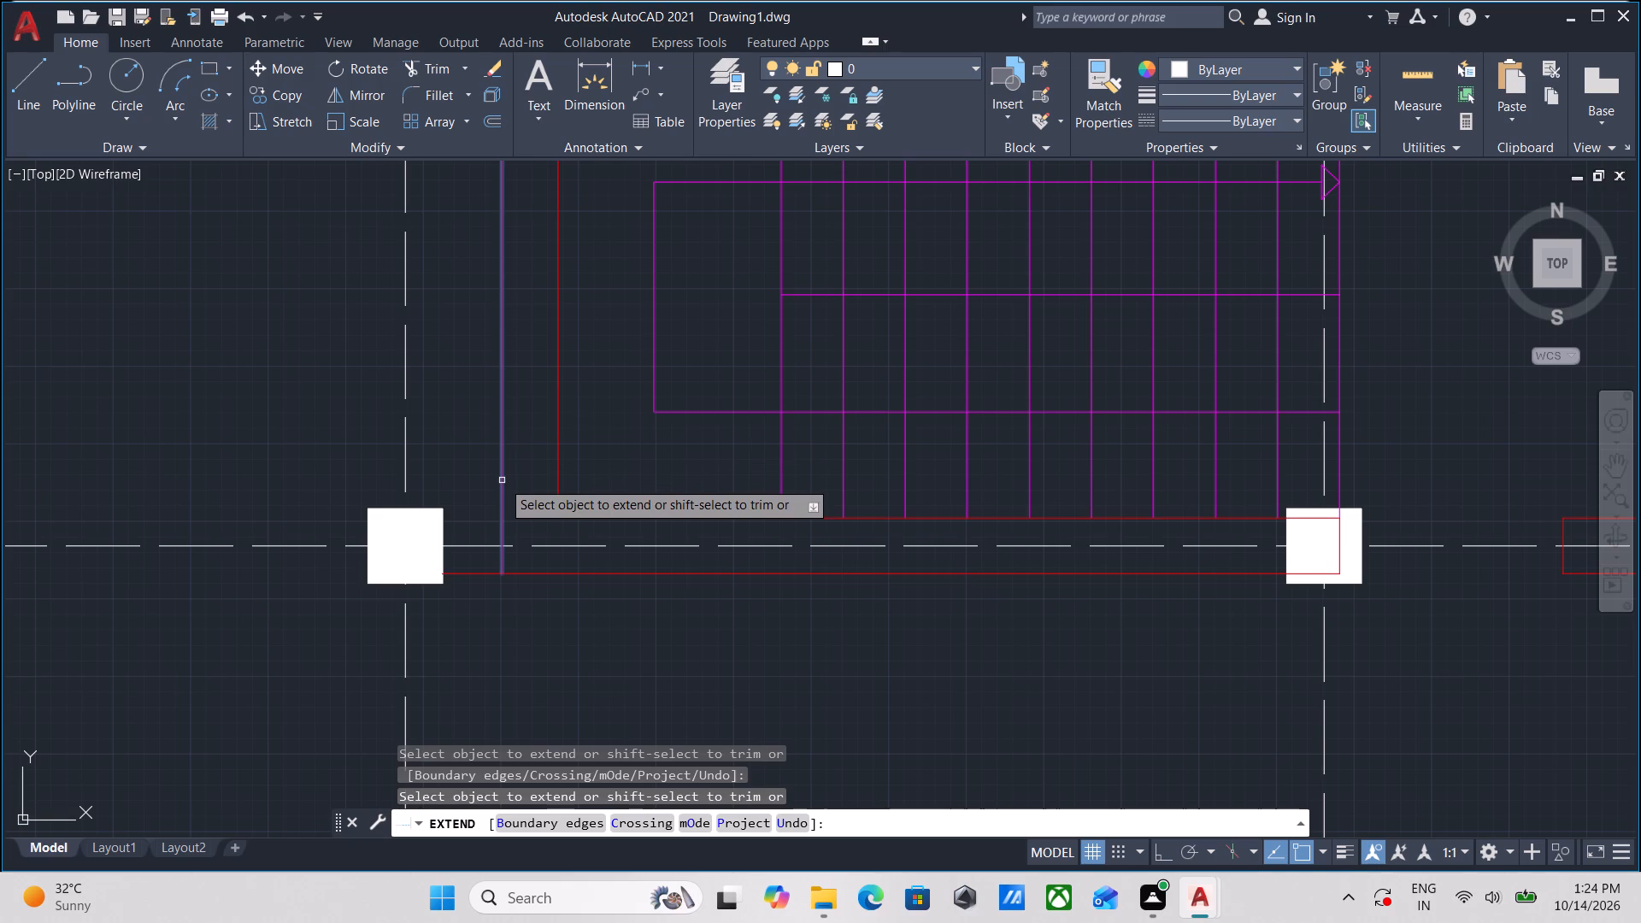
{"action": "left_click", "coordinate": [502, 480]}
{"action": "key", "text": "Escape"}
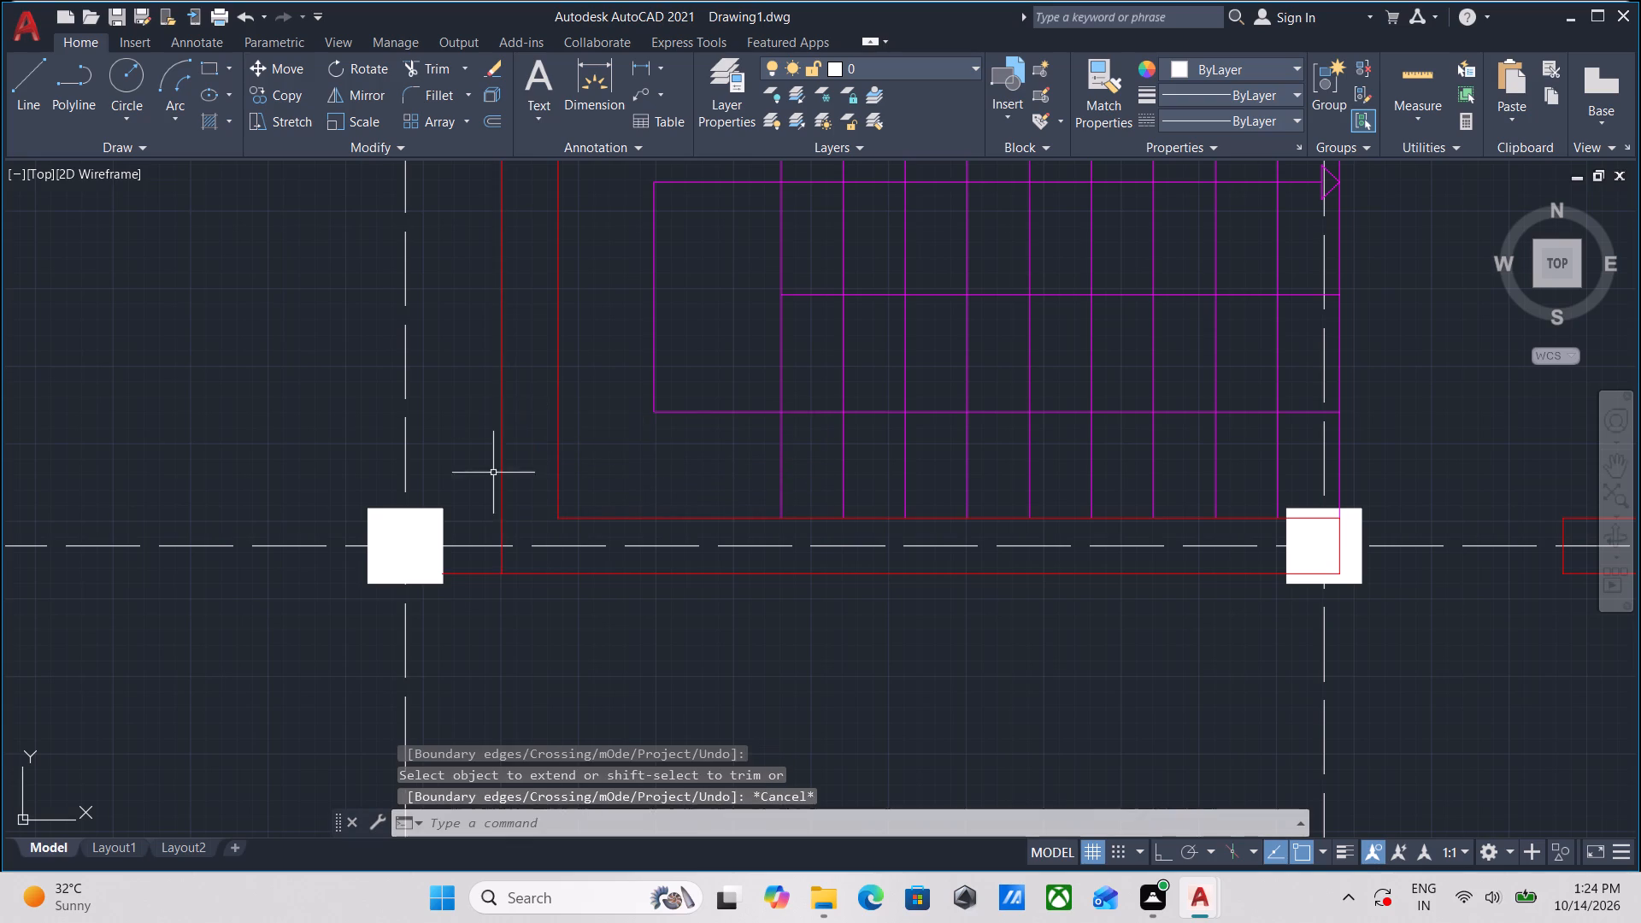
Trim the outer wall line's stub between the row D column on line 1 and the cellar staircase's west wall.
{"action": "scroll", "coordinate": [462, 562], "scroll_direction": "up", "scroll_amount": 2}
{"action": "middle_click_drag", "start_coordinate": [465, 569], "coordinate": [540, 509]}
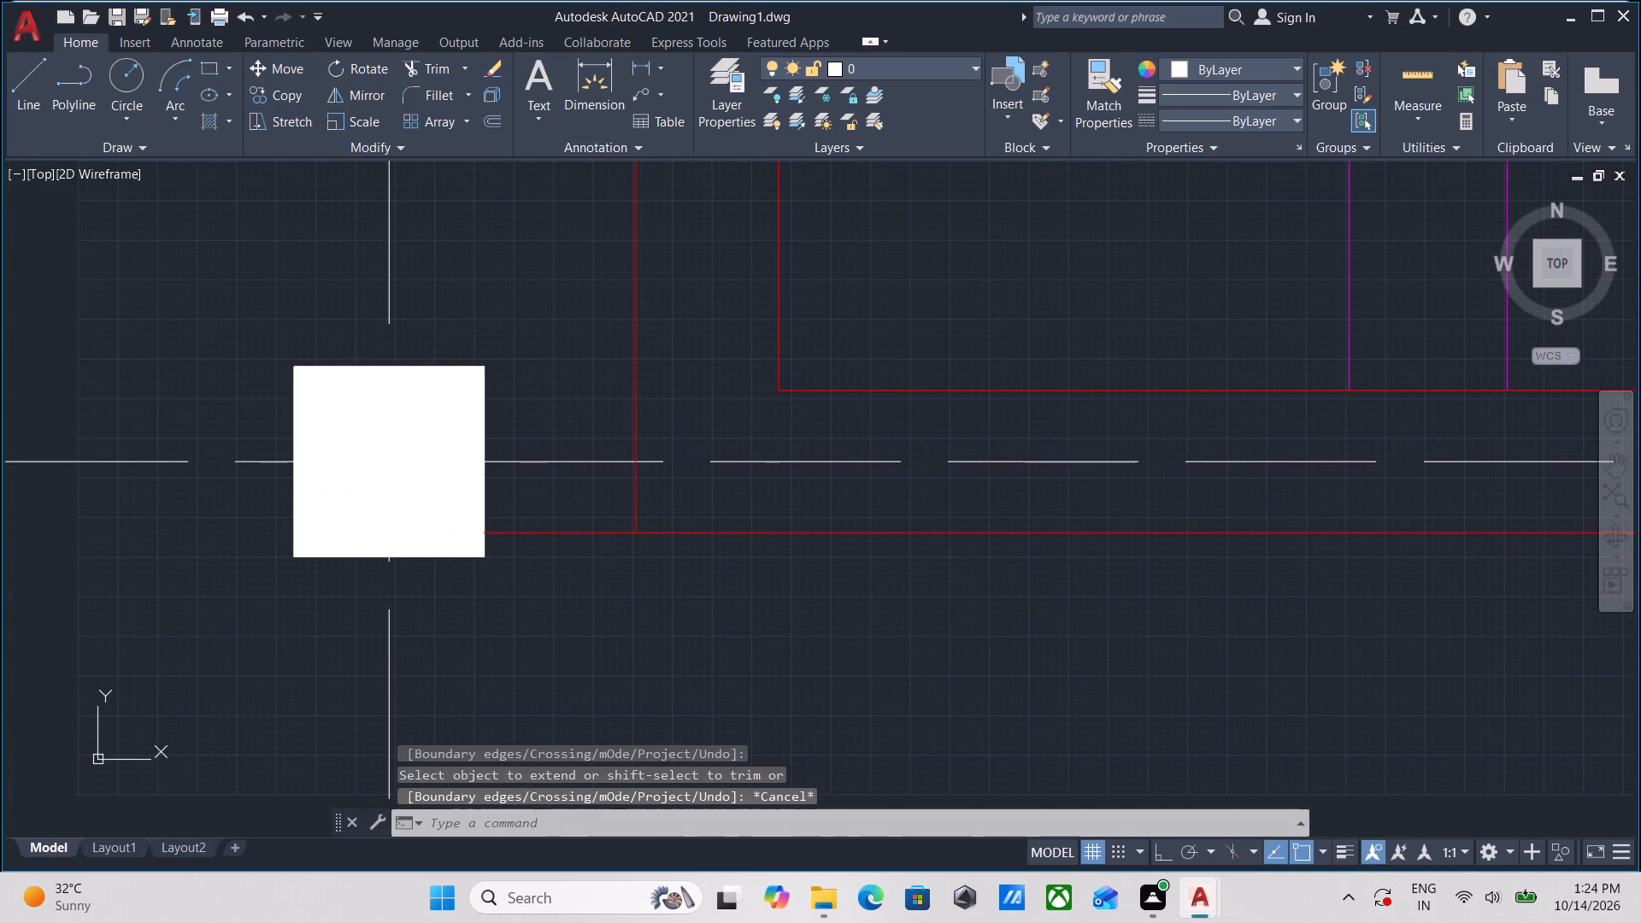
{"action": "scroll", "coordinate": [564, 571], "scroll_direction": "up", "scroll_amount": 2}
{"action": "middle_click_drag", "start_coordinate": [564, 576], "coordinate": [533, 627]}
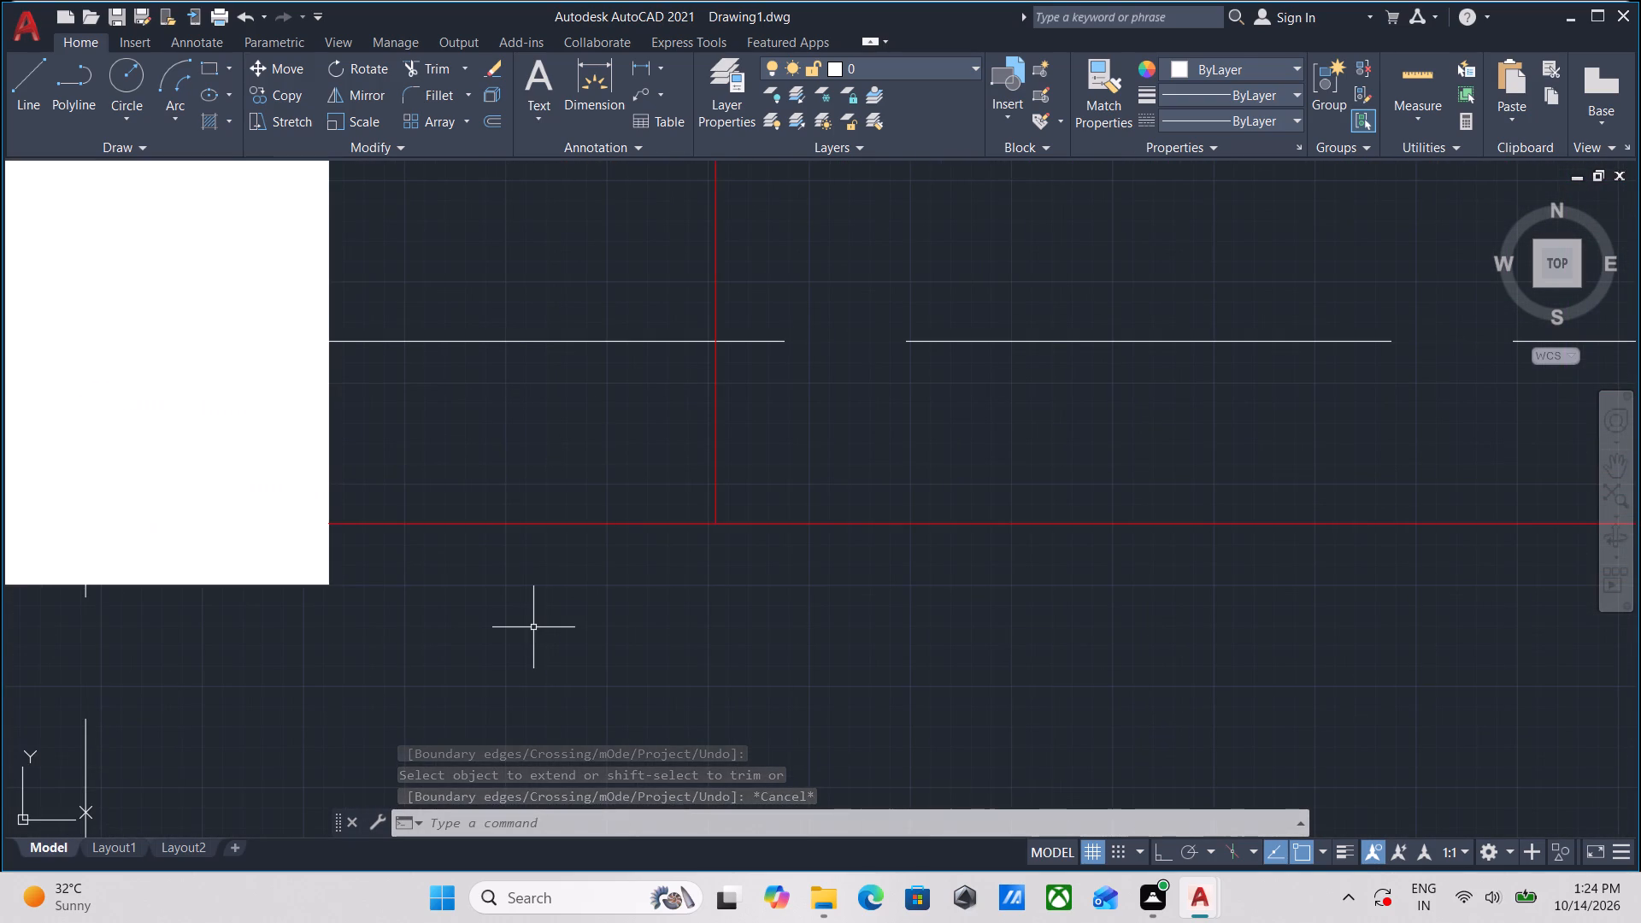
{"action": "type", "text": "TR"}
{"action": "key", "text": "Return"}
{"action": "left_click", "coordinate": [533, 627]}
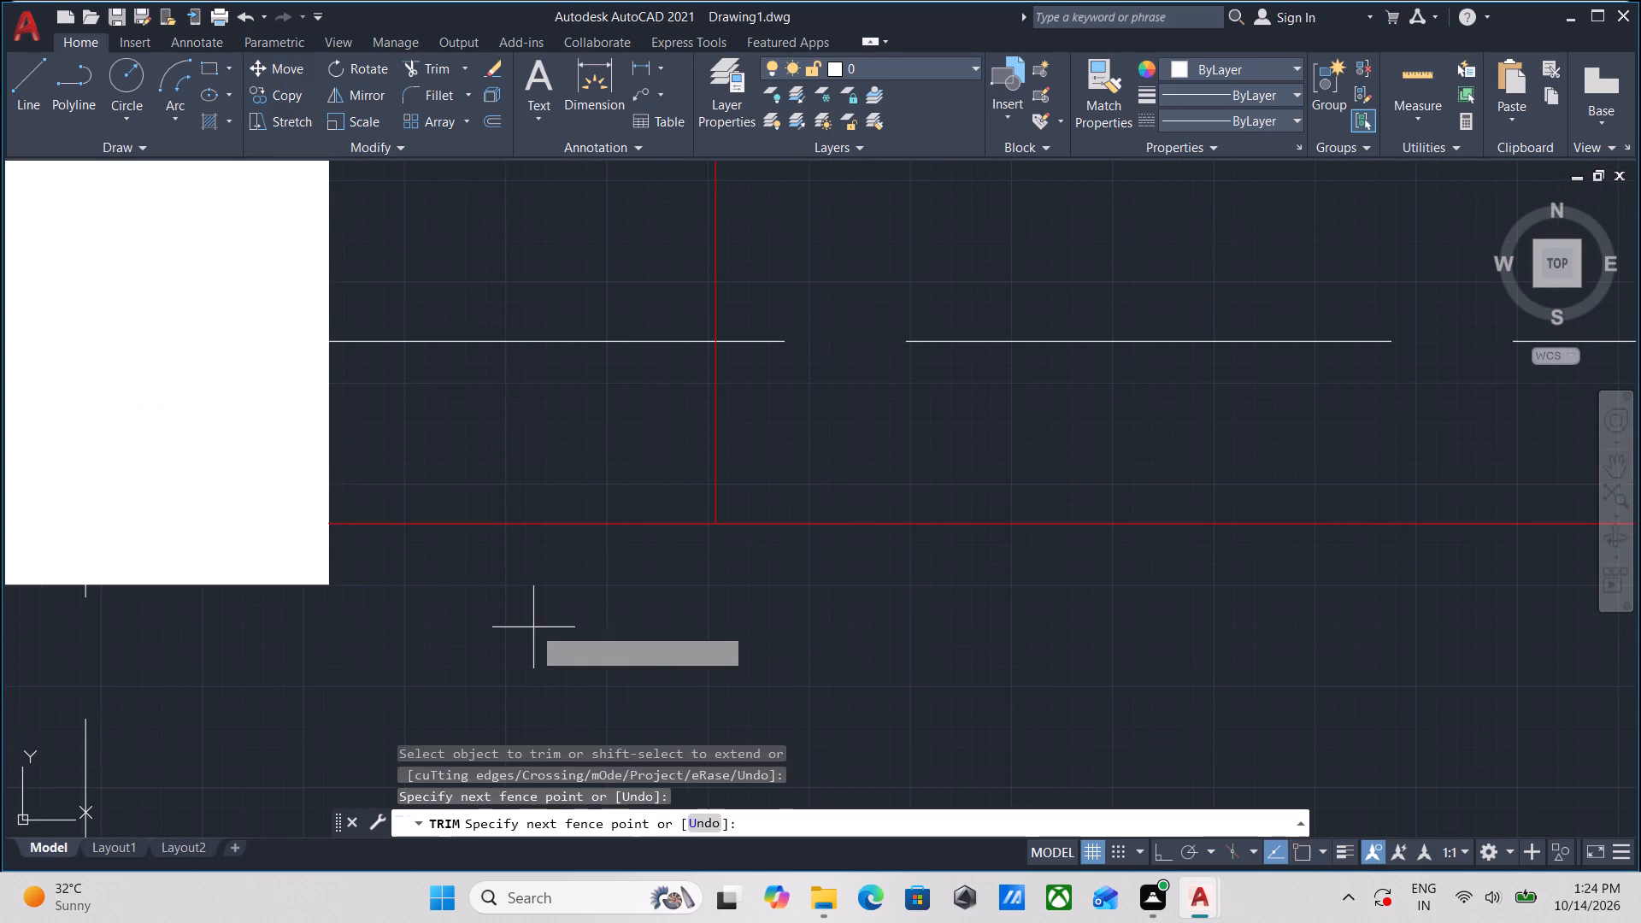
{"action": "left_click", "coordinate": [526, 460]}
Trim the outer wall line's stub between the row C column on line 1 and the cellar staircase's west wall.
{"action": "scroll", "coordinate": [526, 460], "scroll_direction": "down", "scroll_amount": 4}
{"action": "middle_click_drag", "start_coordinate": [525, 362], "coordinate": [535, 576]}
{"action": "middle_click_drag", "start_coordinate": [502, 391], "coordinate": [501, 637]}
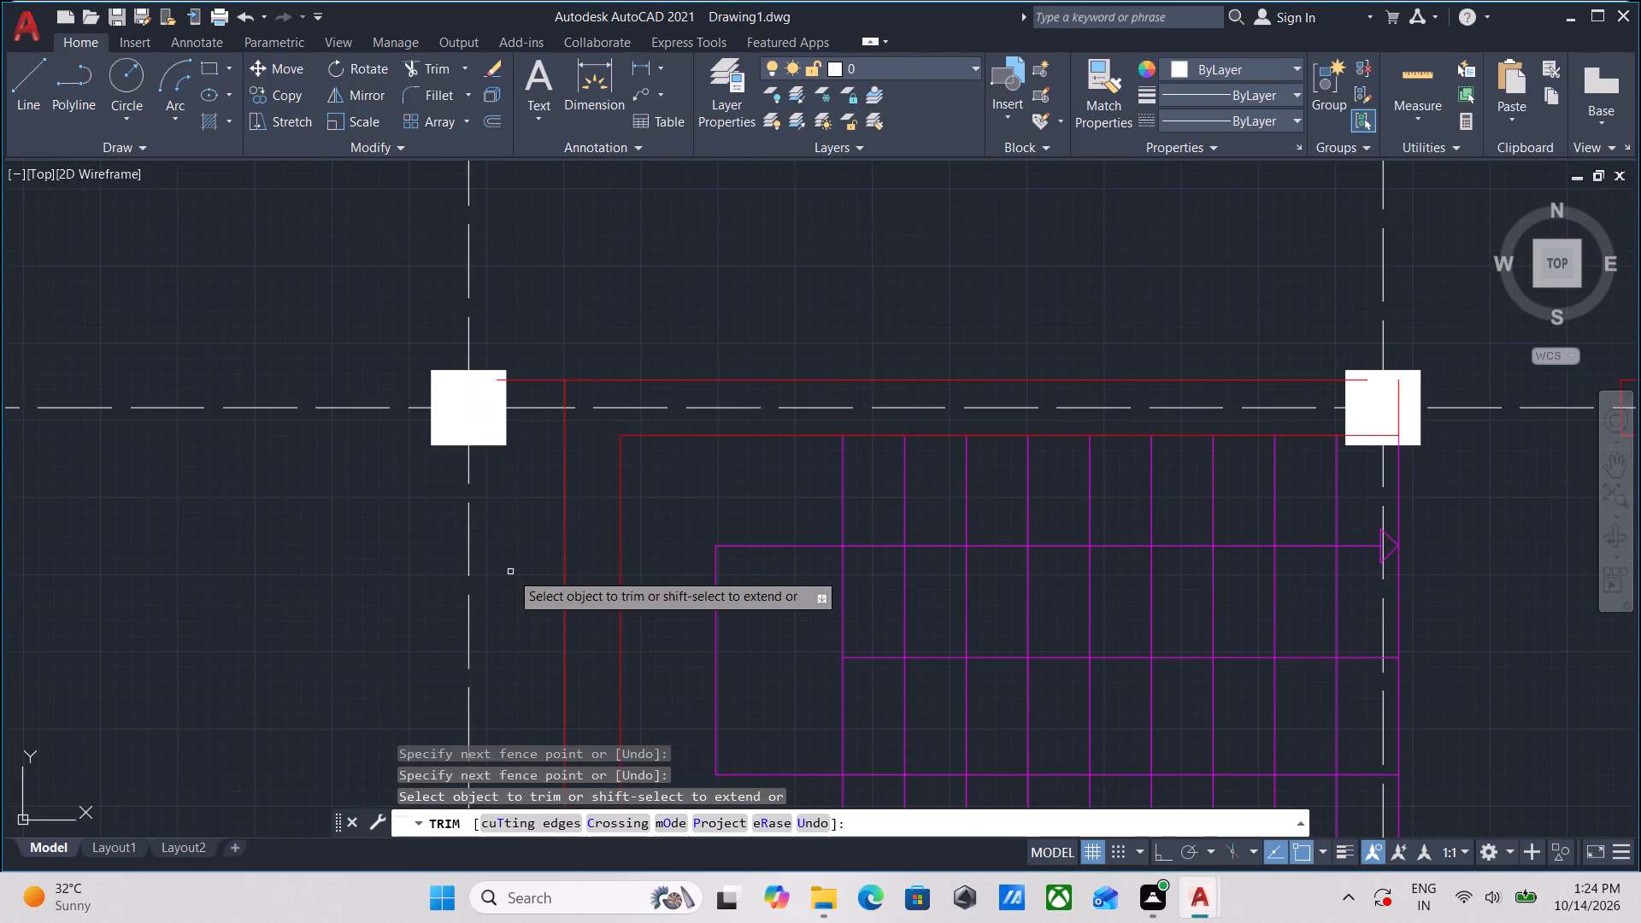
{"action": "middle_click_drag", "start_coordinate": [513, 508], "coordinate": [515, 635]}
{"action": "scroll", "coordinate": [546, 488], "scroll_direction": "up", "scroll_amount": 2}
{"action": "left_click", "coordinate": [526, 577]}
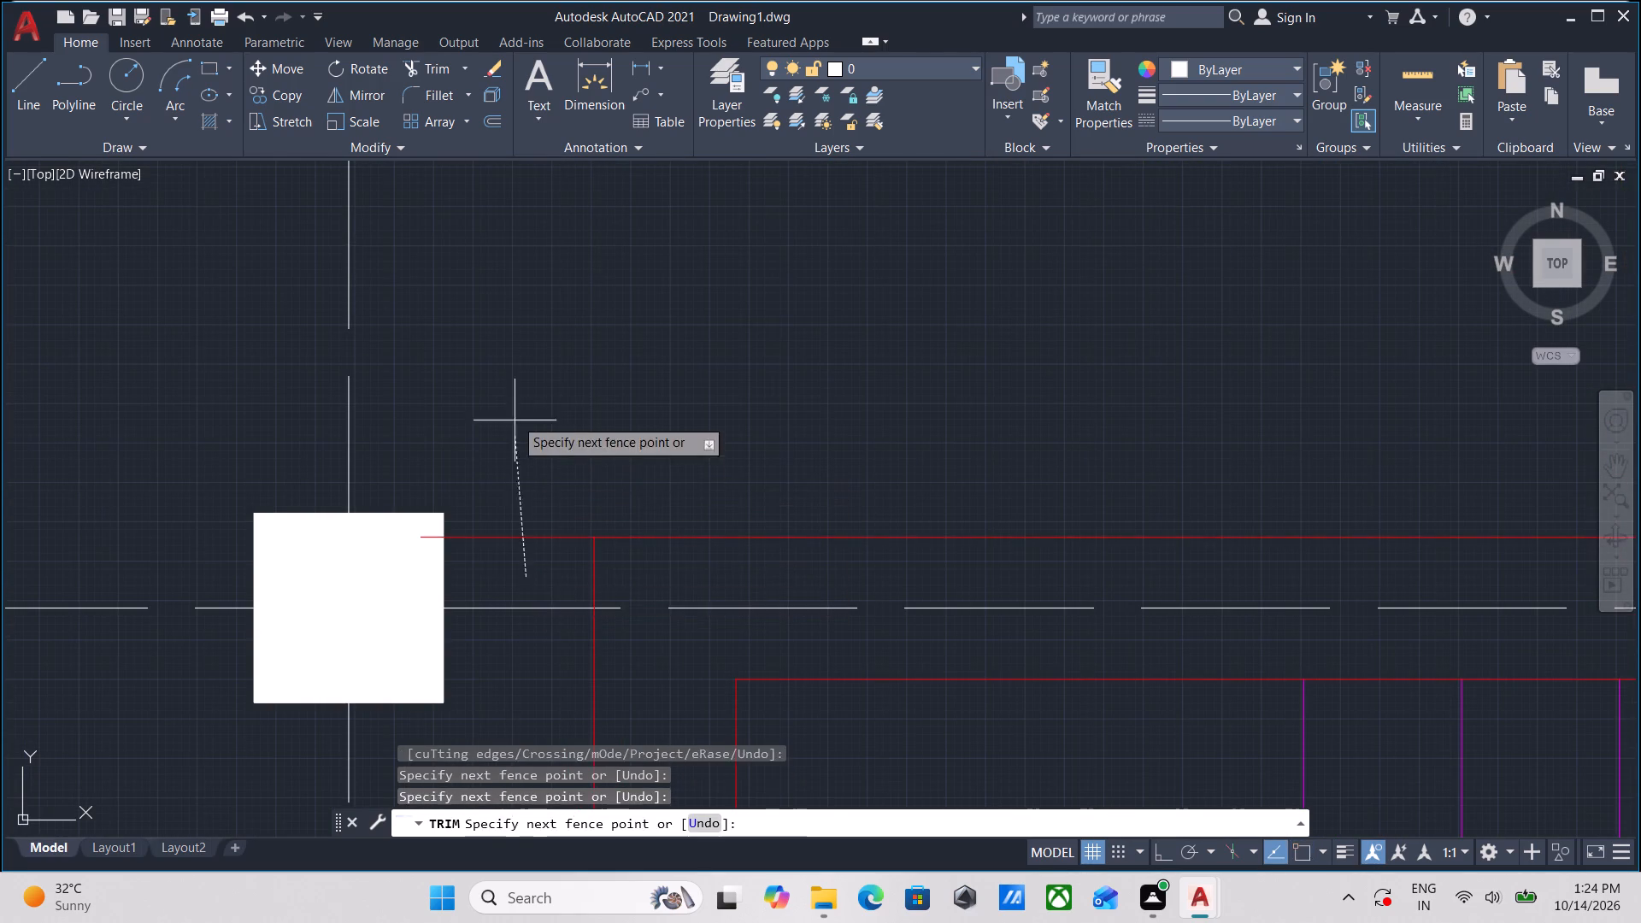
{"action": "left_click", "coordinate": [515, 414]}
{"action": "scroll", "coordinate": [515, 414], "scroll_direction": "down", "scroll_amount": 2}
{"action": "middle_click_drag", "start_coordinate": [515, 414], "coordinate": [511, 380]}
{"action": "scroll", "coordinate": [481, 428], "scroll_direction": "up", "scroll_amount": 3}
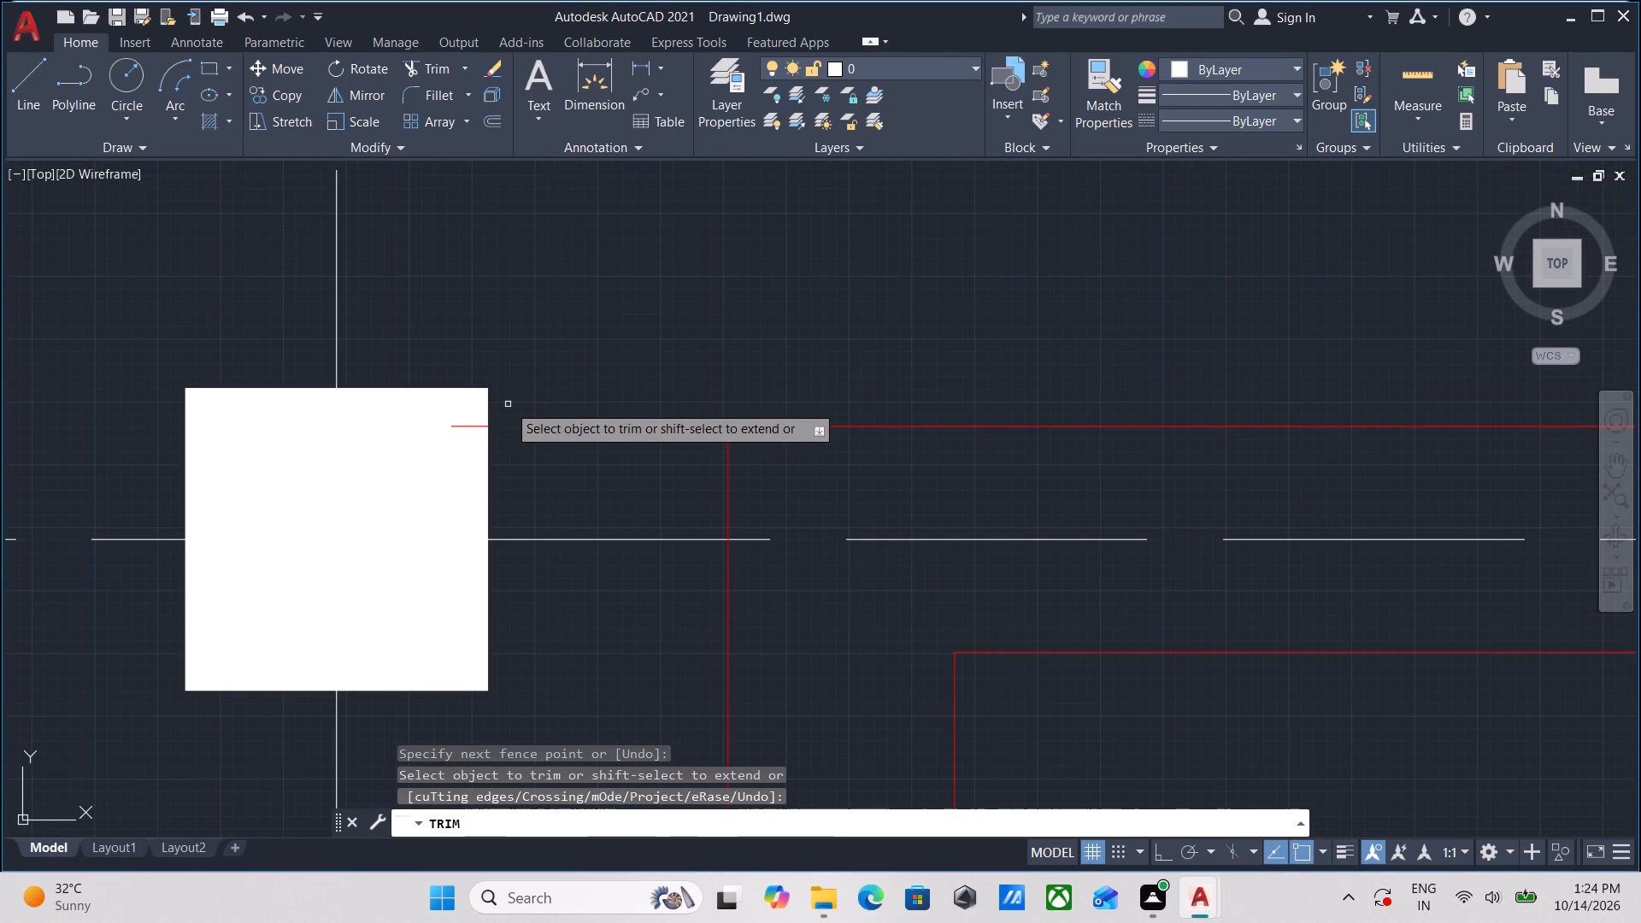
{"action": "key", "text": "Escape"}
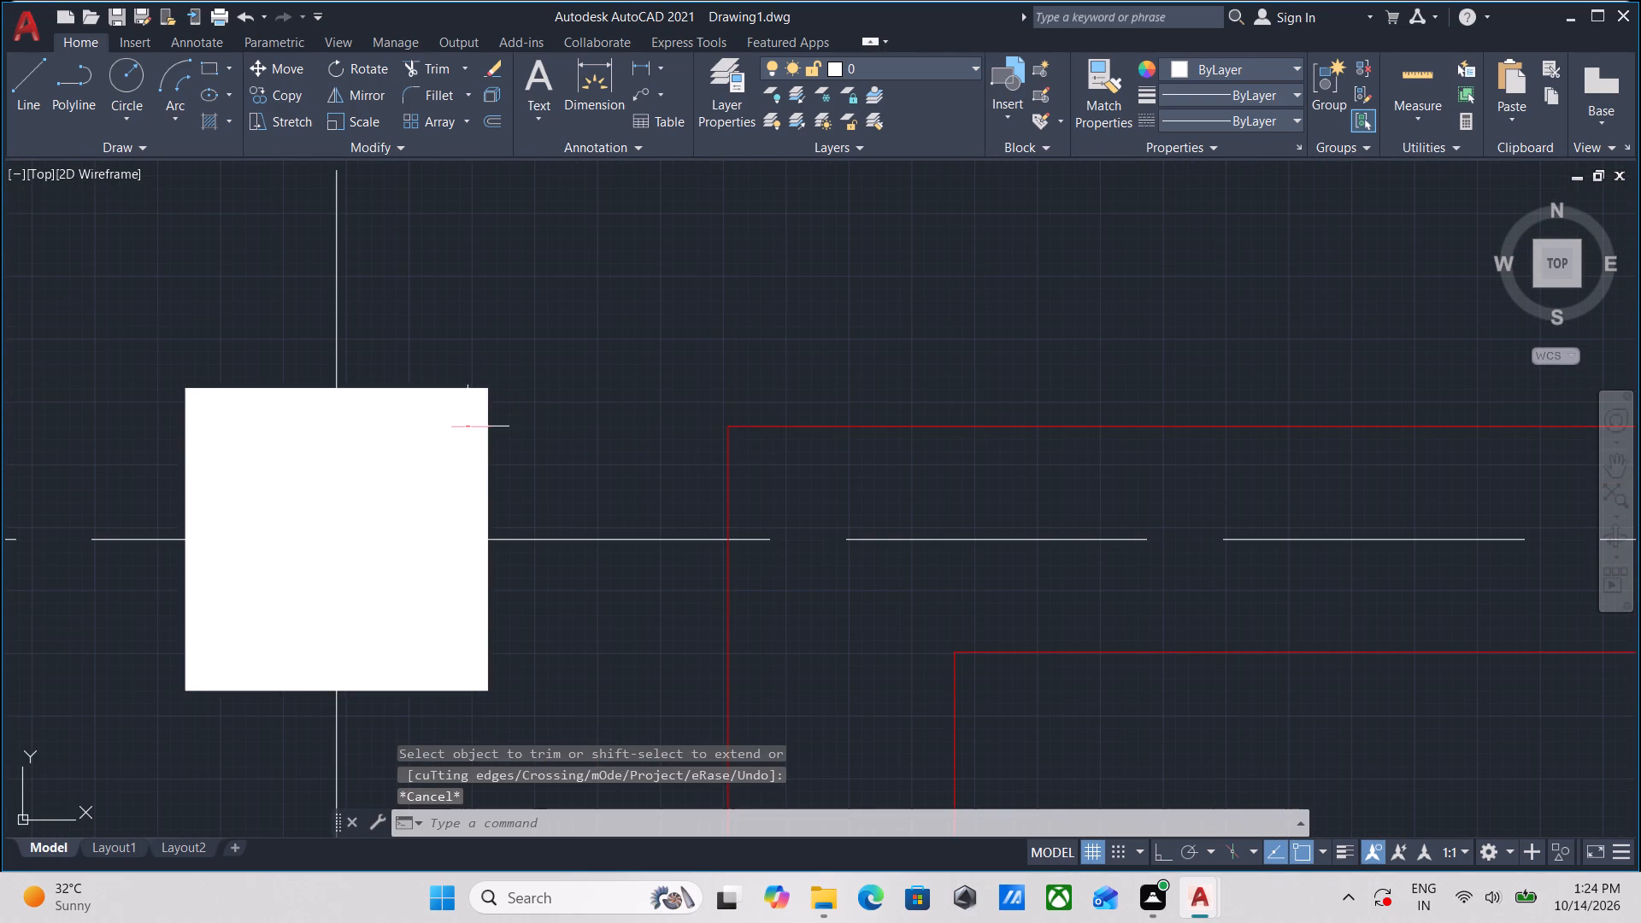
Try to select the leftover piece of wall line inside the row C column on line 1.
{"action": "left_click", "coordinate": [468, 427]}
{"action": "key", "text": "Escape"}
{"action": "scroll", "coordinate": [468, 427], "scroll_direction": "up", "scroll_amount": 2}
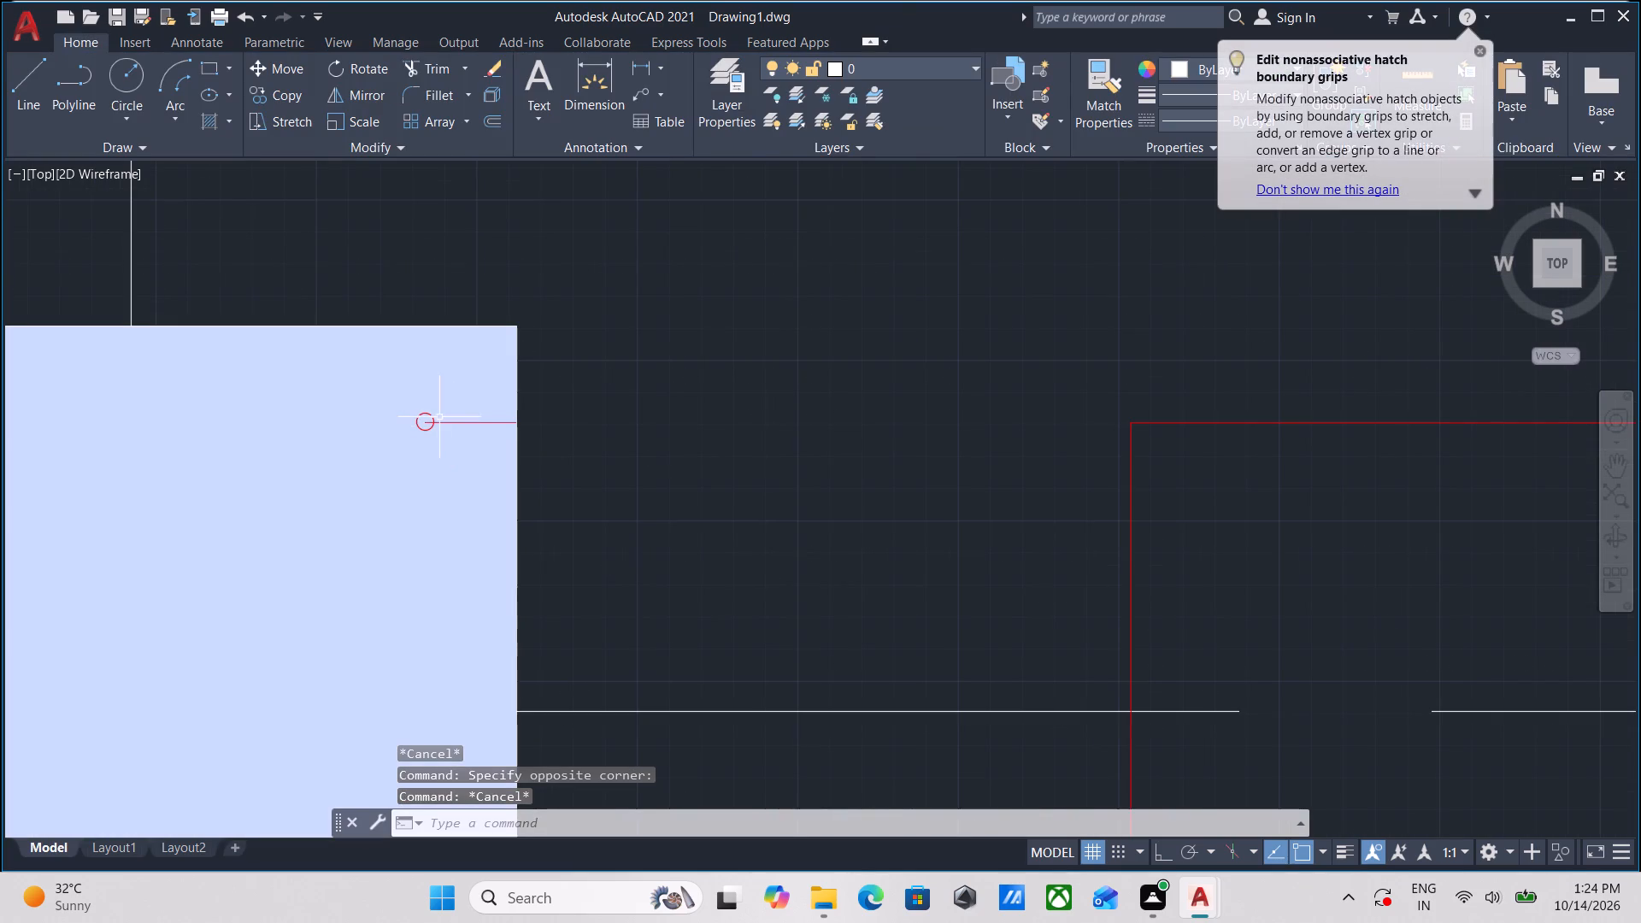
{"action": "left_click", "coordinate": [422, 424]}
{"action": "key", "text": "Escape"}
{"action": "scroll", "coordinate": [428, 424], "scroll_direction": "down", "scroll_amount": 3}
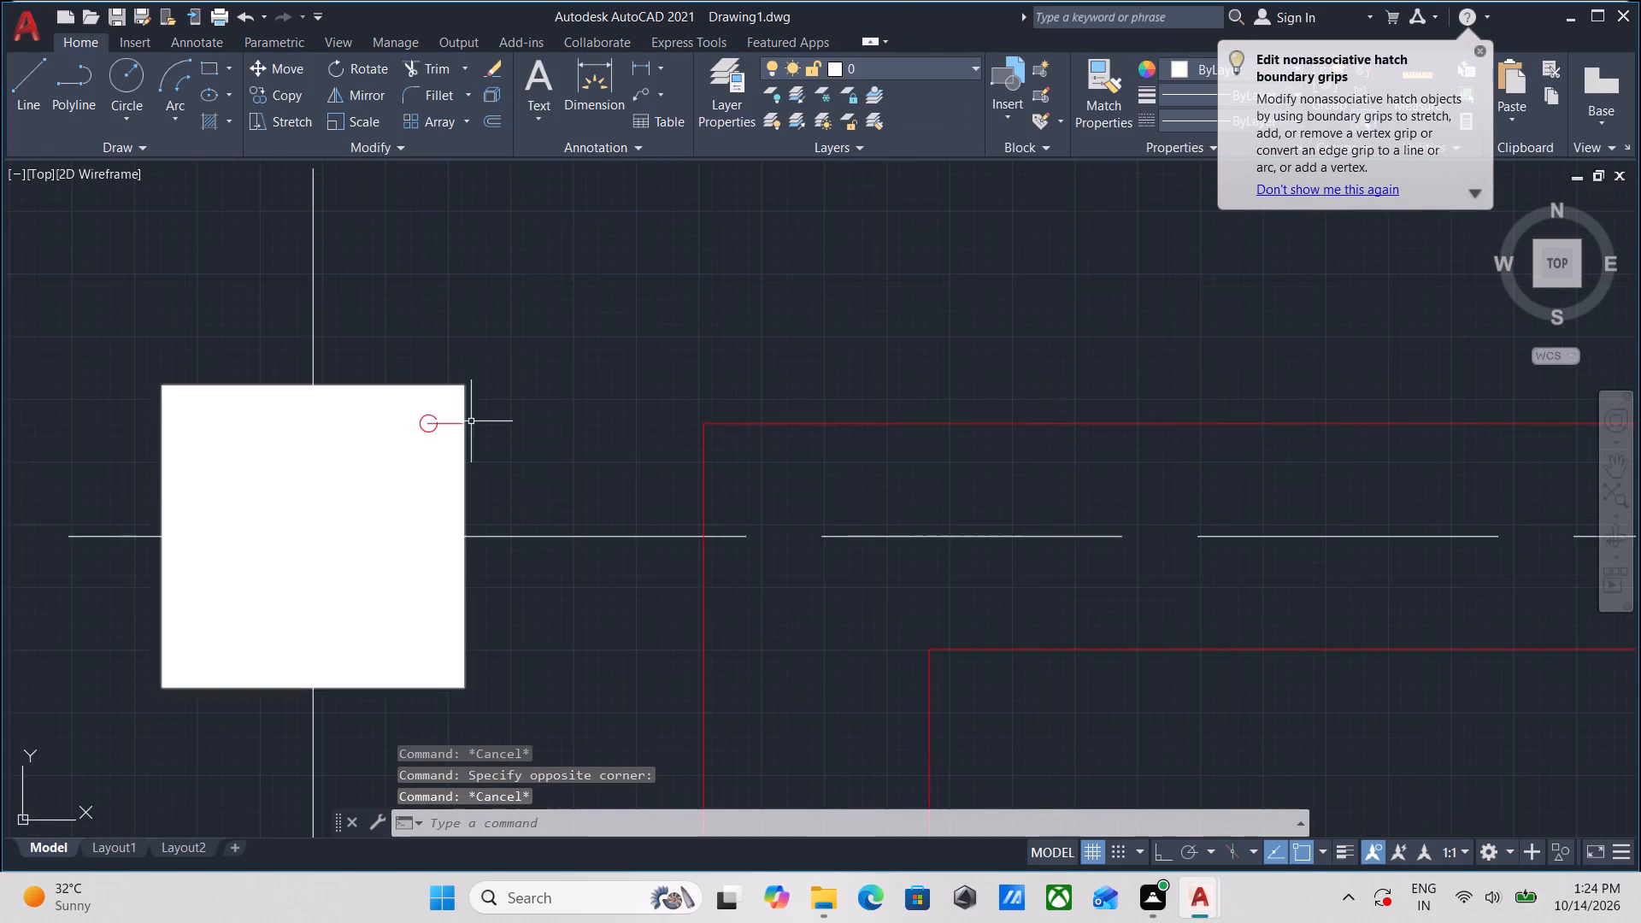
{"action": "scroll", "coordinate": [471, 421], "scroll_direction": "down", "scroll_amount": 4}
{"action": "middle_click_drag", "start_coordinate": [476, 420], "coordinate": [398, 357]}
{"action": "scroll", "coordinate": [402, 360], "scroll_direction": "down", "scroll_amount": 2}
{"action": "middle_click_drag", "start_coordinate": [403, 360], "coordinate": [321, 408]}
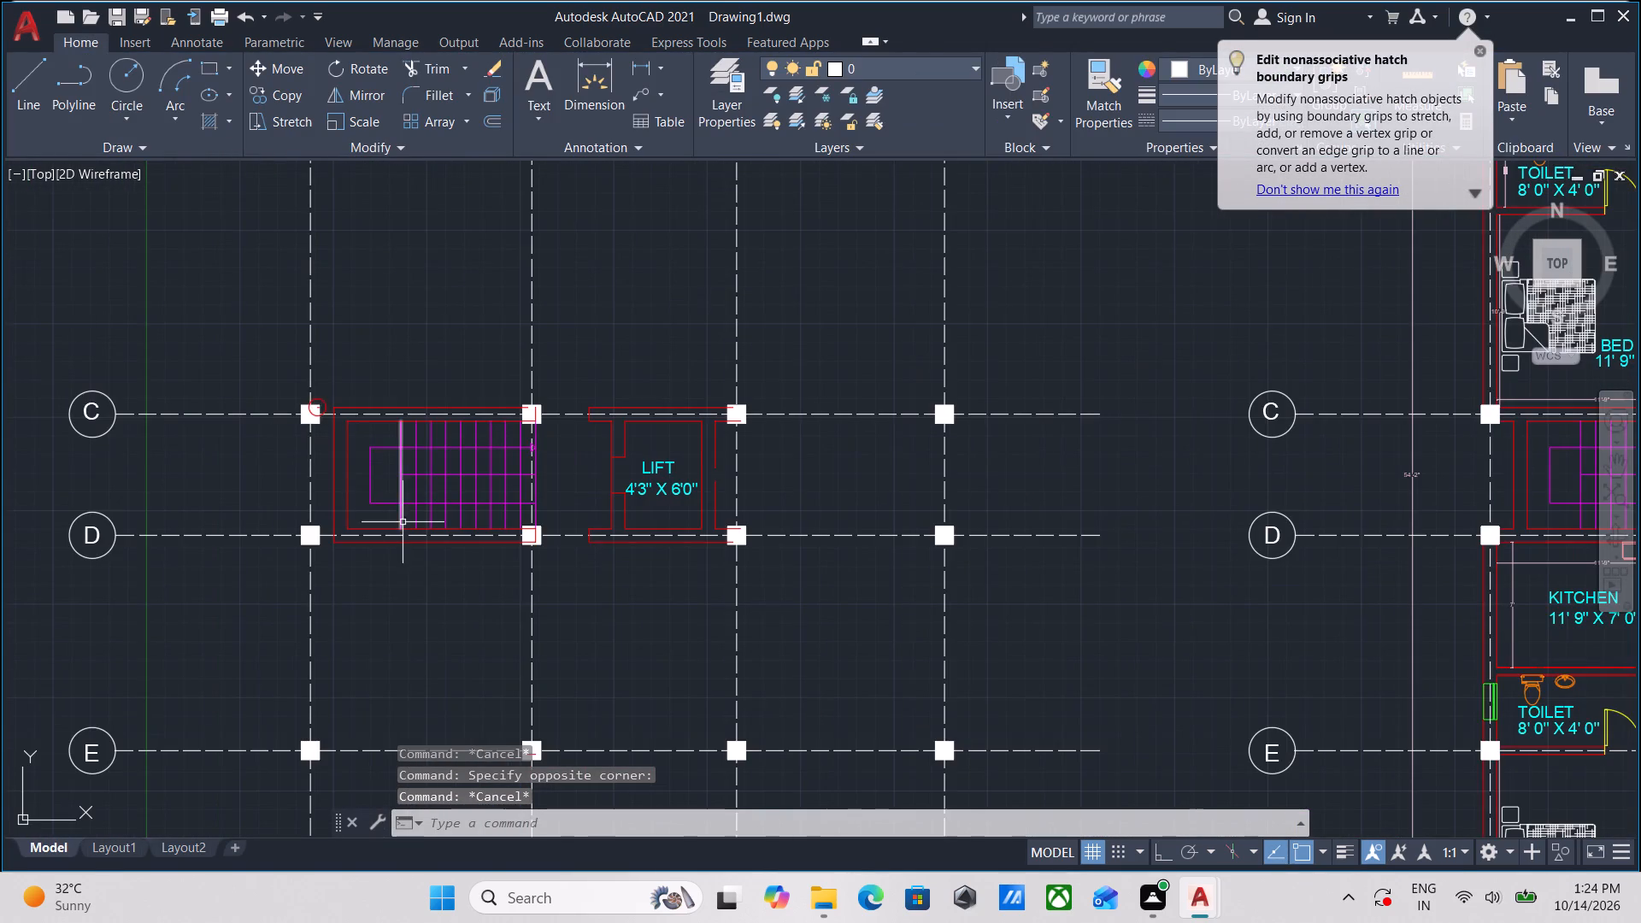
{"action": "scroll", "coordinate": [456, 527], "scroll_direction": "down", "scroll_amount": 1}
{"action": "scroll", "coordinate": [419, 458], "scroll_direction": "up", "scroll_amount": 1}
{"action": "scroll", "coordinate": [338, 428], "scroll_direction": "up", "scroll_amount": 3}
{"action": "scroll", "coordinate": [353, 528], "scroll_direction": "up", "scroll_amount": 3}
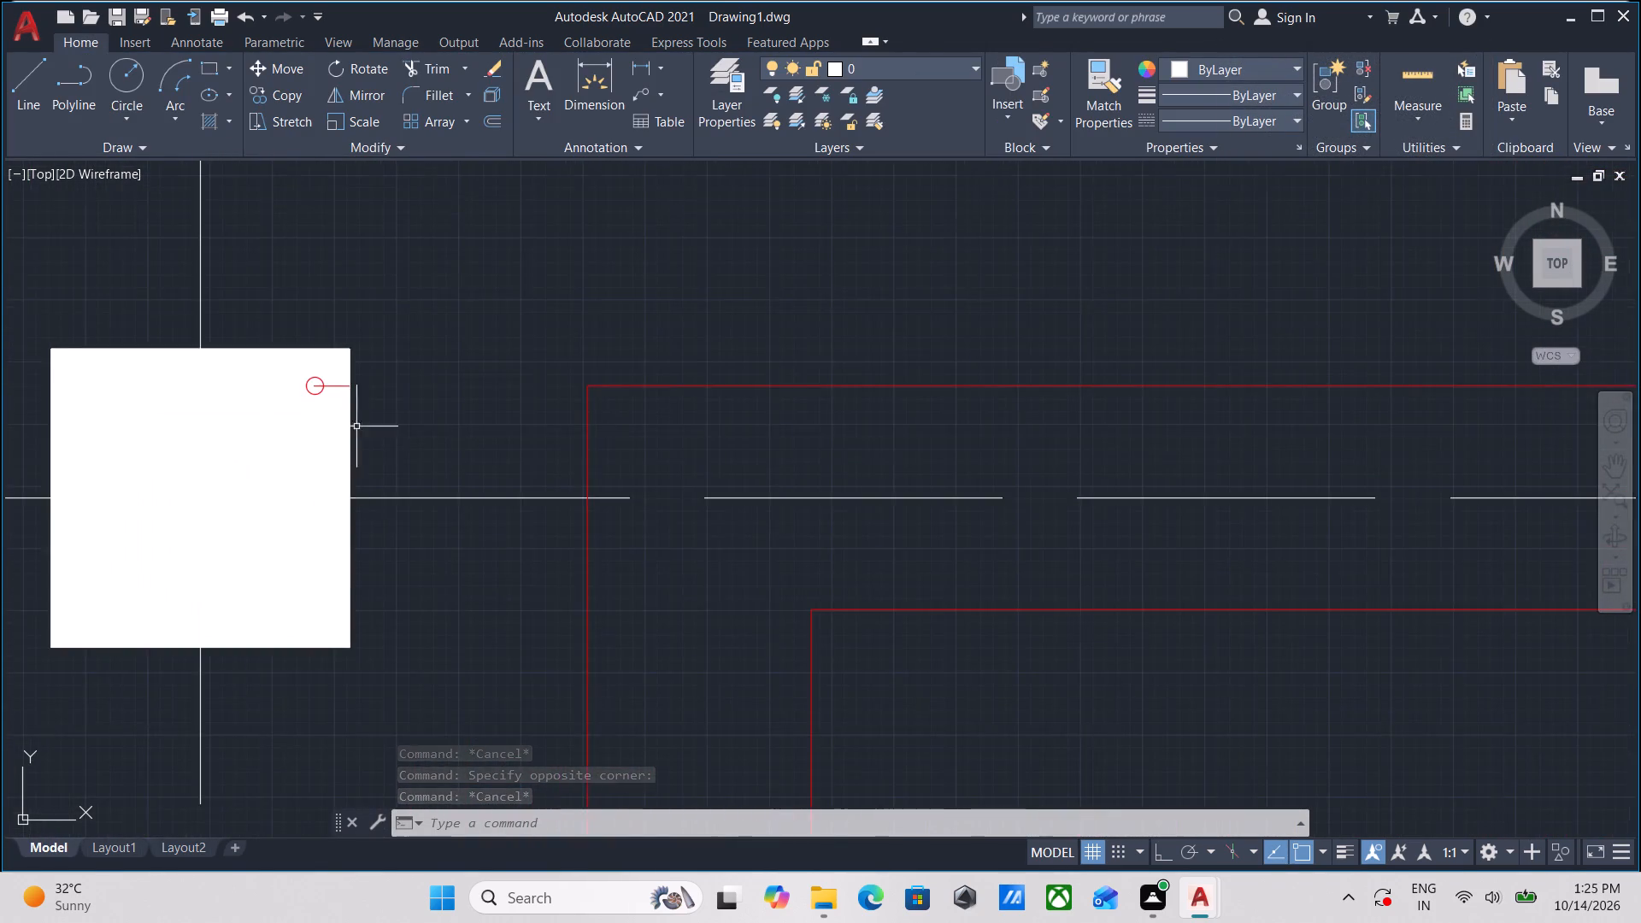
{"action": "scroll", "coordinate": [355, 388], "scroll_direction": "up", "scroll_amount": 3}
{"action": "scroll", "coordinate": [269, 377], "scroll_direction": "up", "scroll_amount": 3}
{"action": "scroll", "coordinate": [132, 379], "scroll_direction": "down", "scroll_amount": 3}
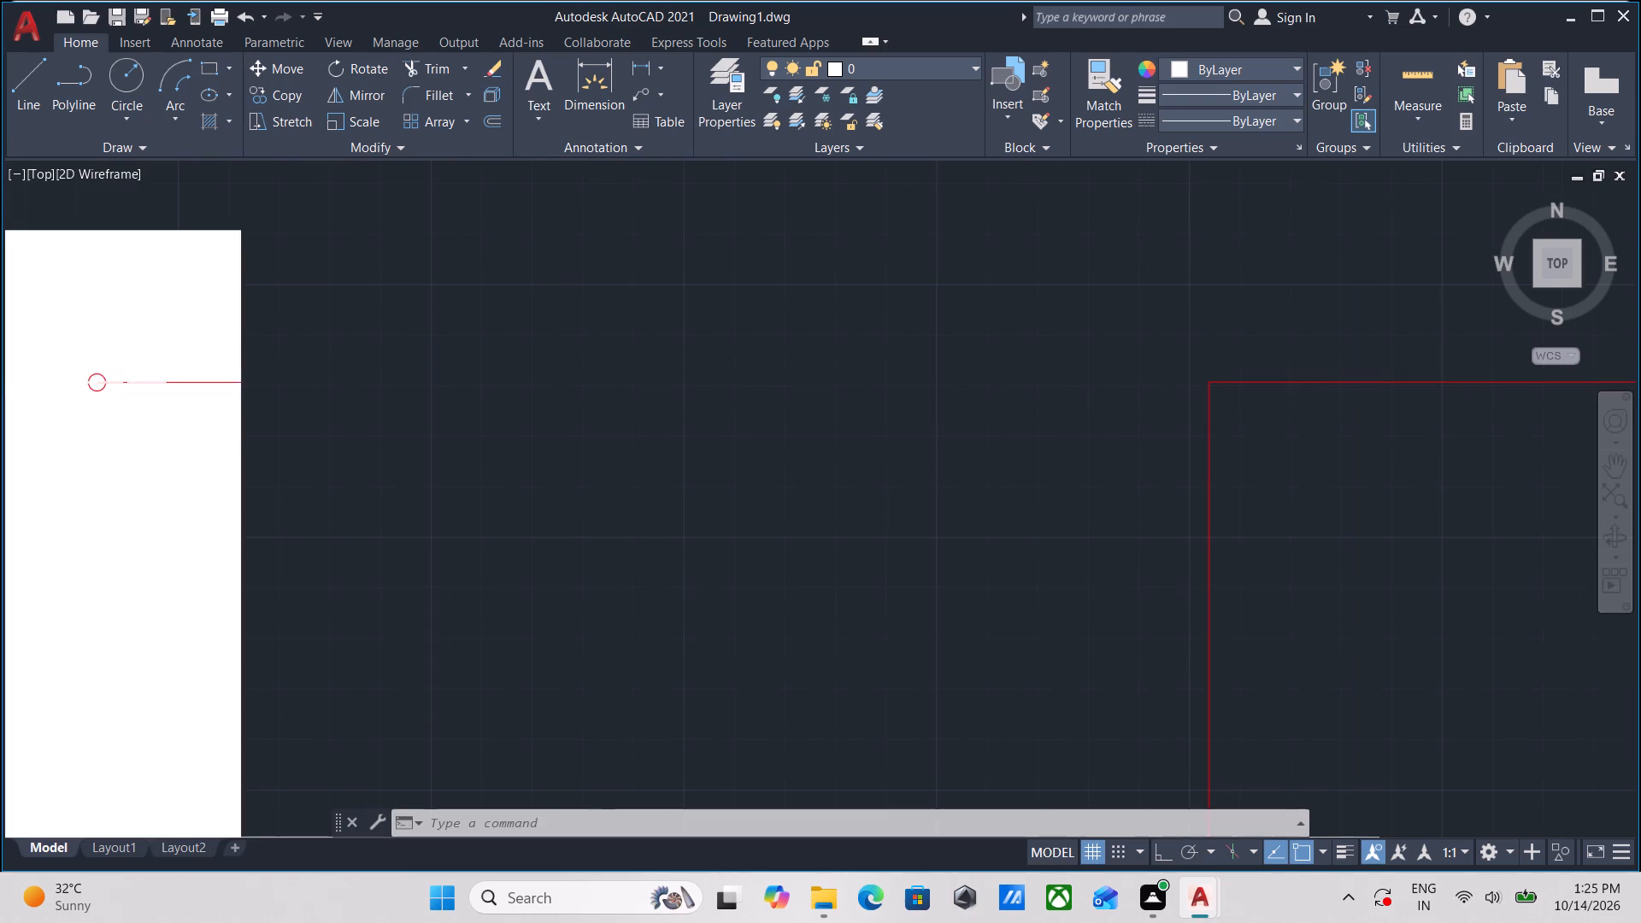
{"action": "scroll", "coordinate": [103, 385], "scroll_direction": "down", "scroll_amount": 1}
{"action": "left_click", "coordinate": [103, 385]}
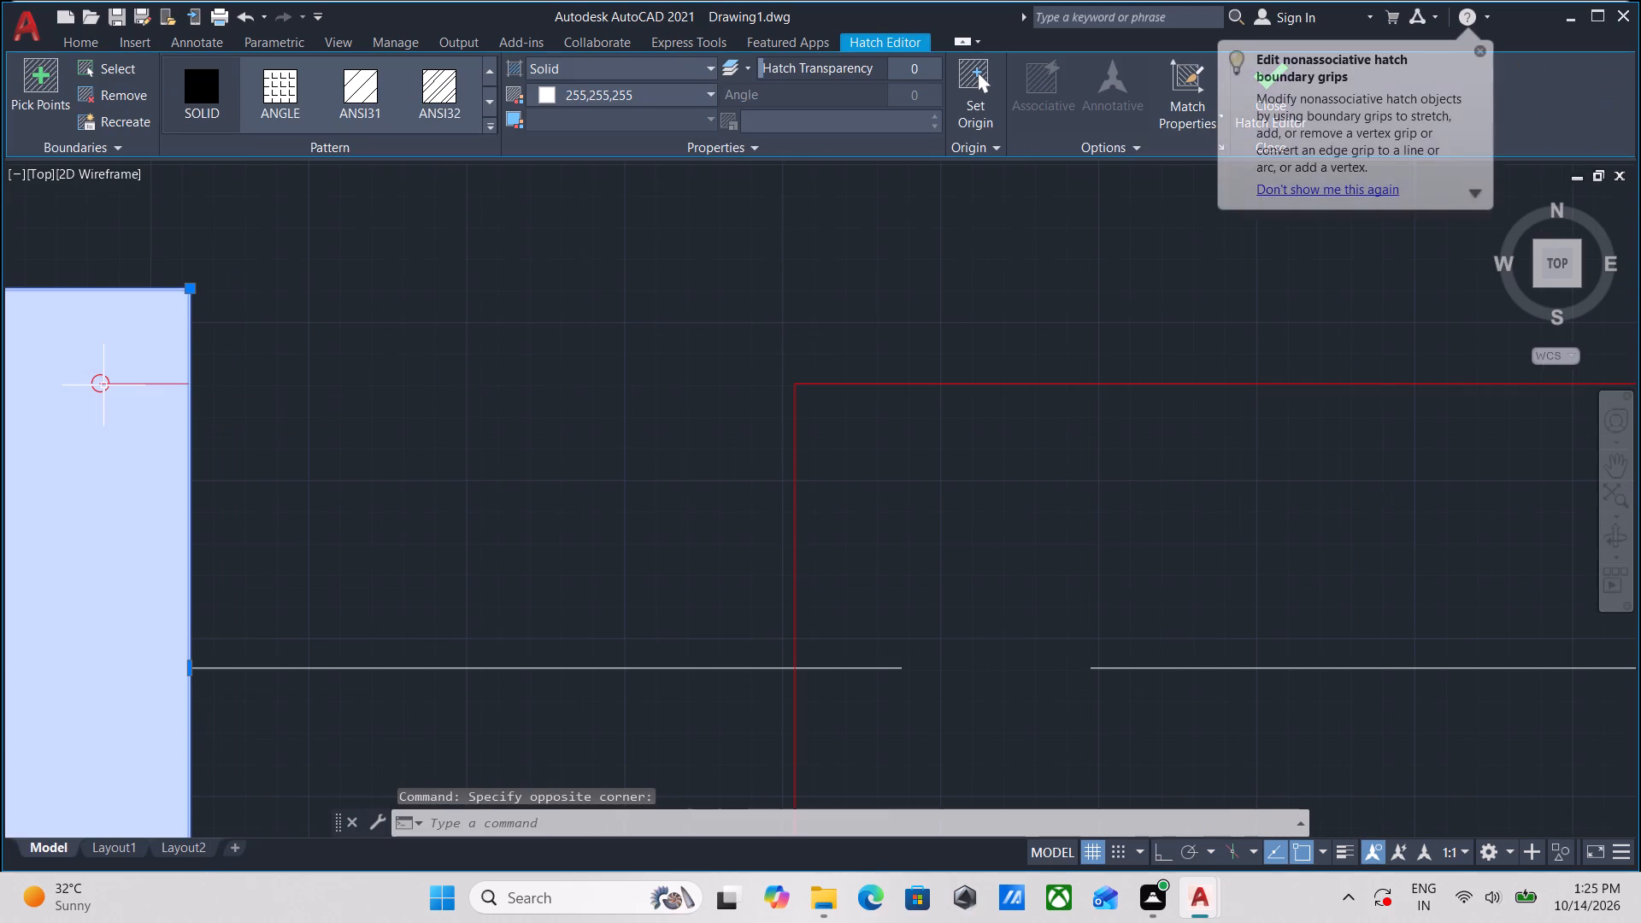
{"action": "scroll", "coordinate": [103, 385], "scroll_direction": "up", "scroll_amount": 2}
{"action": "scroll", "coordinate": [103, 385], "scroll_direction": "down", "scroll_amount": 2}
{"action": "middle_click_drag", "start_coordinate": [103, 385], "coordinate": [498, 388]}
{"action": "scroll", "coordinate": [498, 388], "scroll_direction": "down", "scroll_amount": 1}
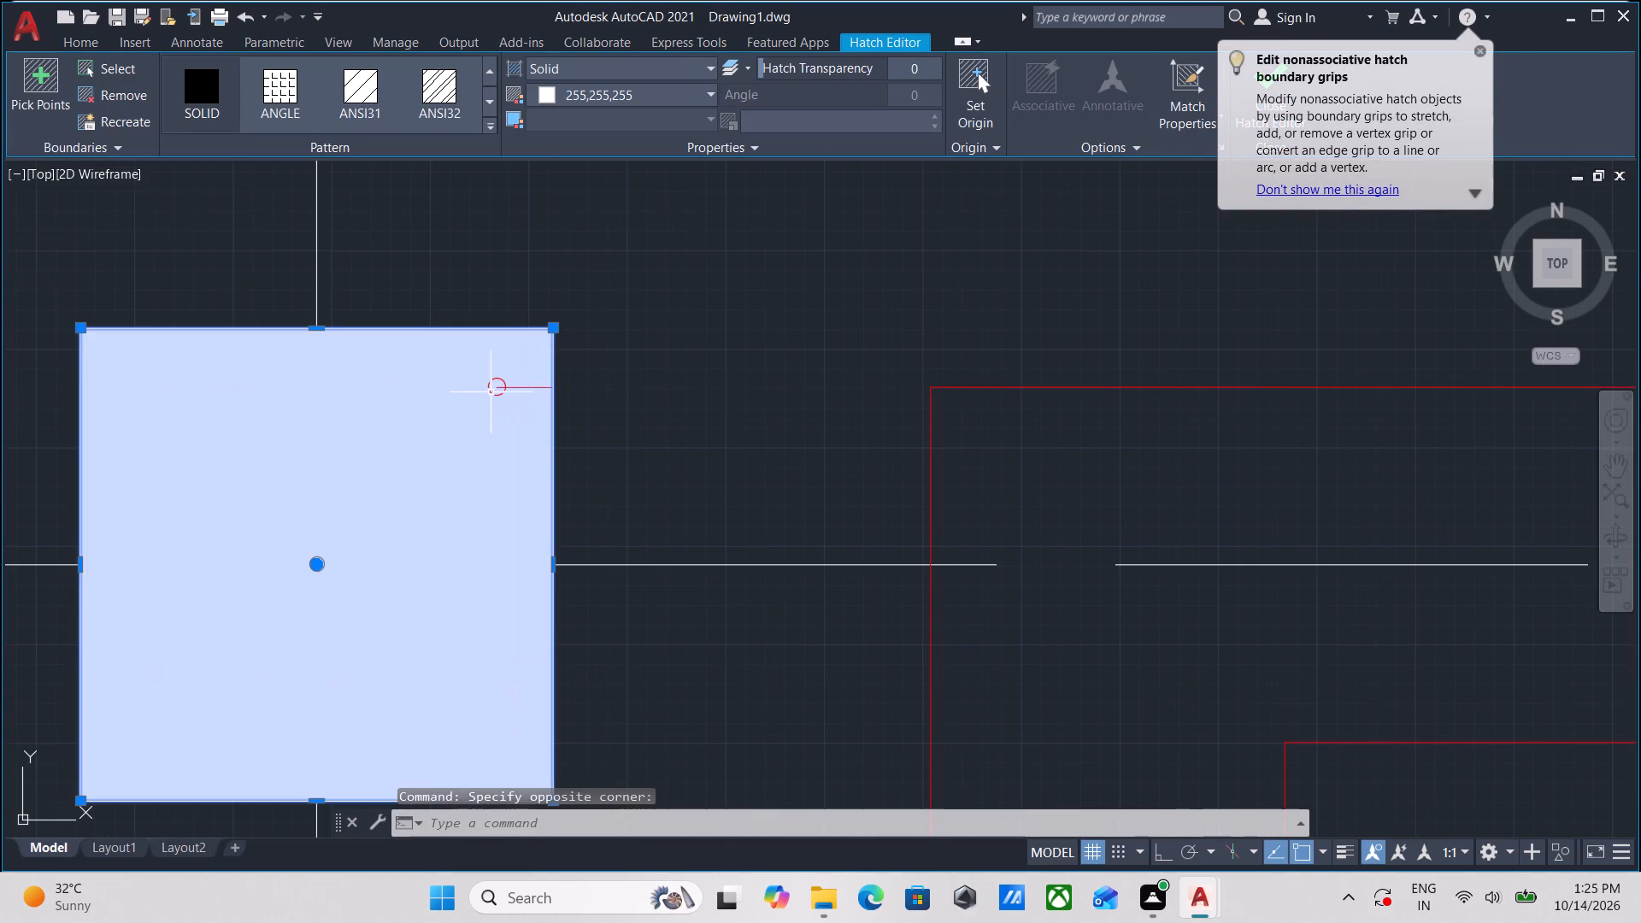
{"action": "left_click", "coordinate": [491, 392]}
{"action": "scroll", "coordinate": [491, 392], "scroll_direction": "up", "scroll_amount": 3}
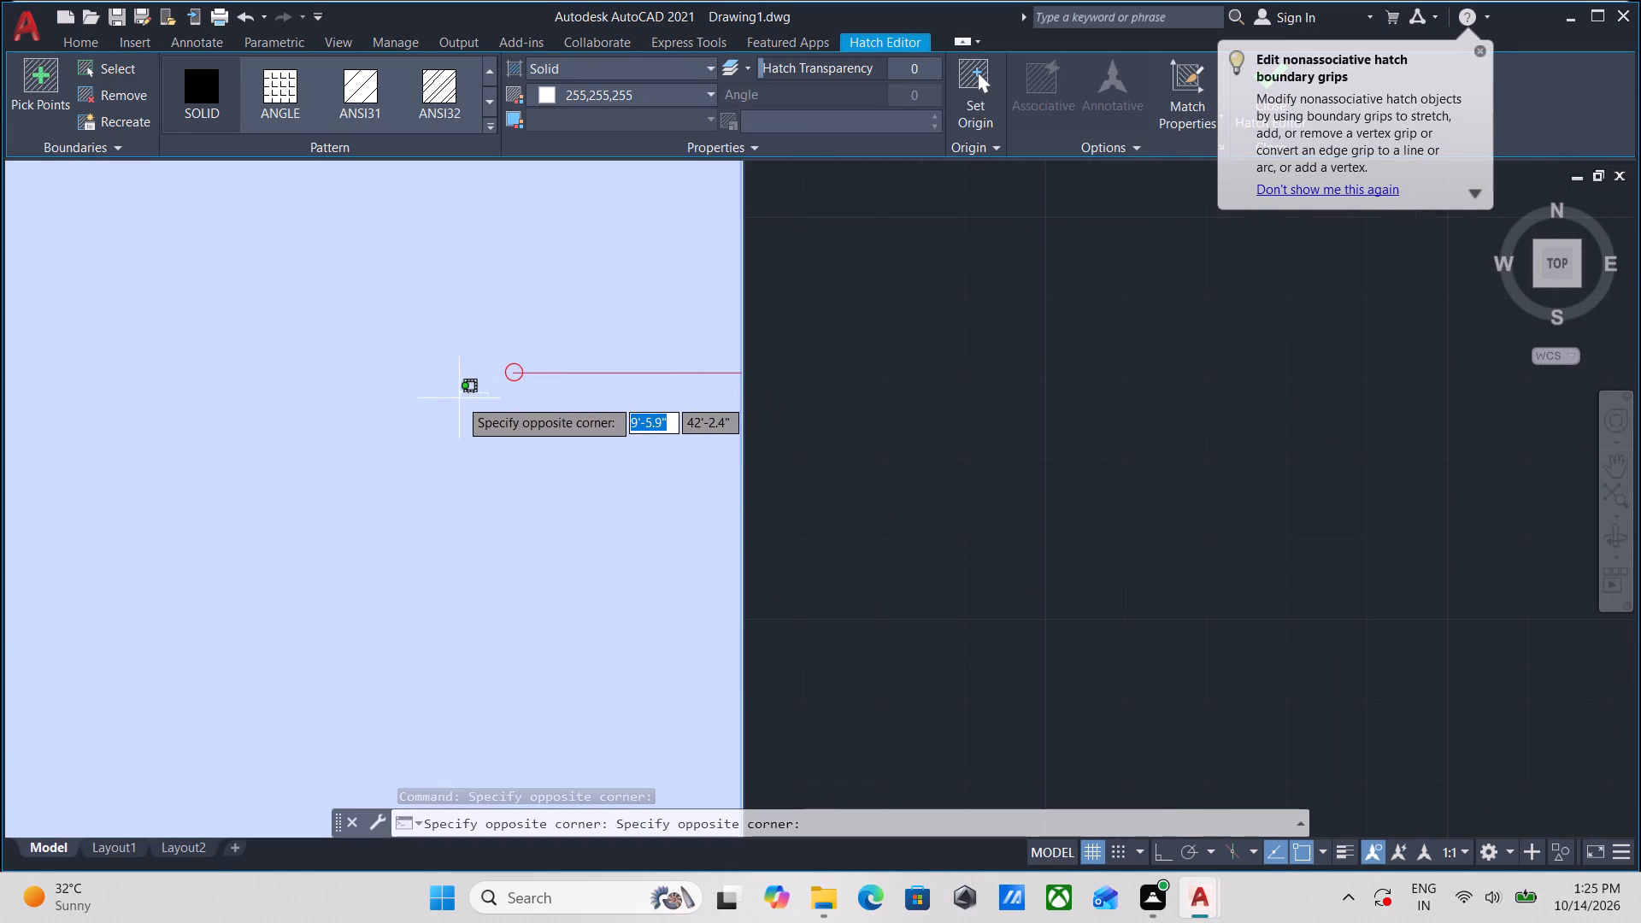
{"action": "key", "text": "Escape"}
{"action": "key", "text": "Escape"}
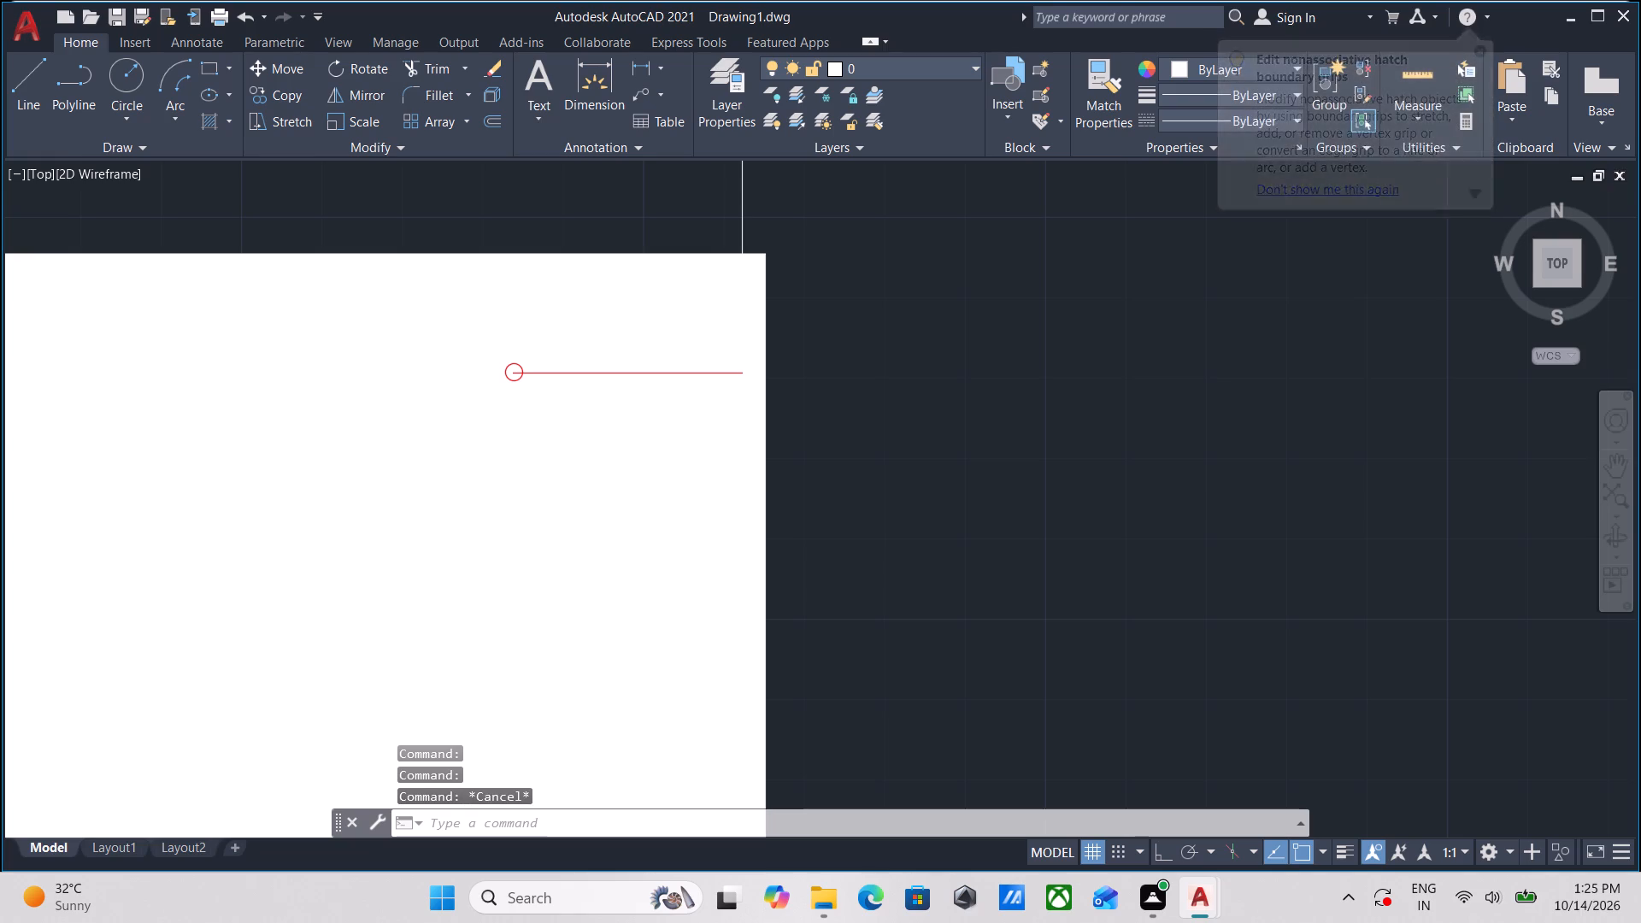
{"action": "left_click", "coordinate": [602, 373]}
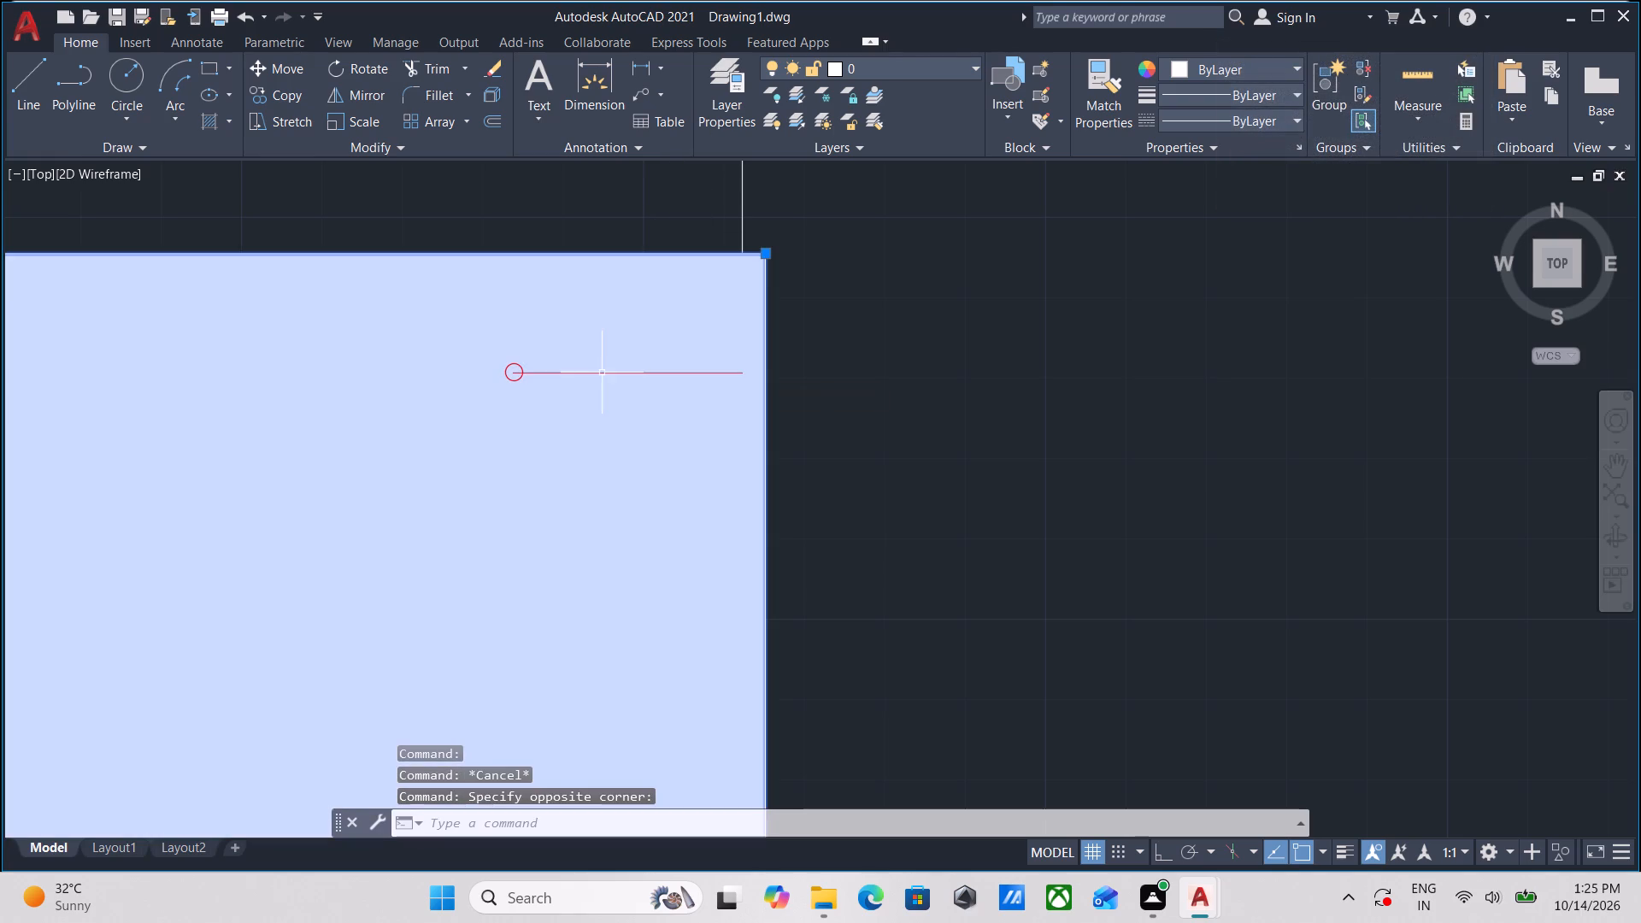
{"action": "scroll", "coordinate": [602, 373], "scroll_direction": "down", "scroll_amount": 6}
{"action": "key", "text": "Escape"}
Shorten the cellar staircase's outer south wall line to the west face of the row D column at its southeast corner.
{"action": "scroll", "coordinate": [617, 401], "scroll_direction": "down", "scroll_amount": 2}
{"action": "middle_click_drag", "start_coordinate": [617, 401], "coordinate": [613, 134]}
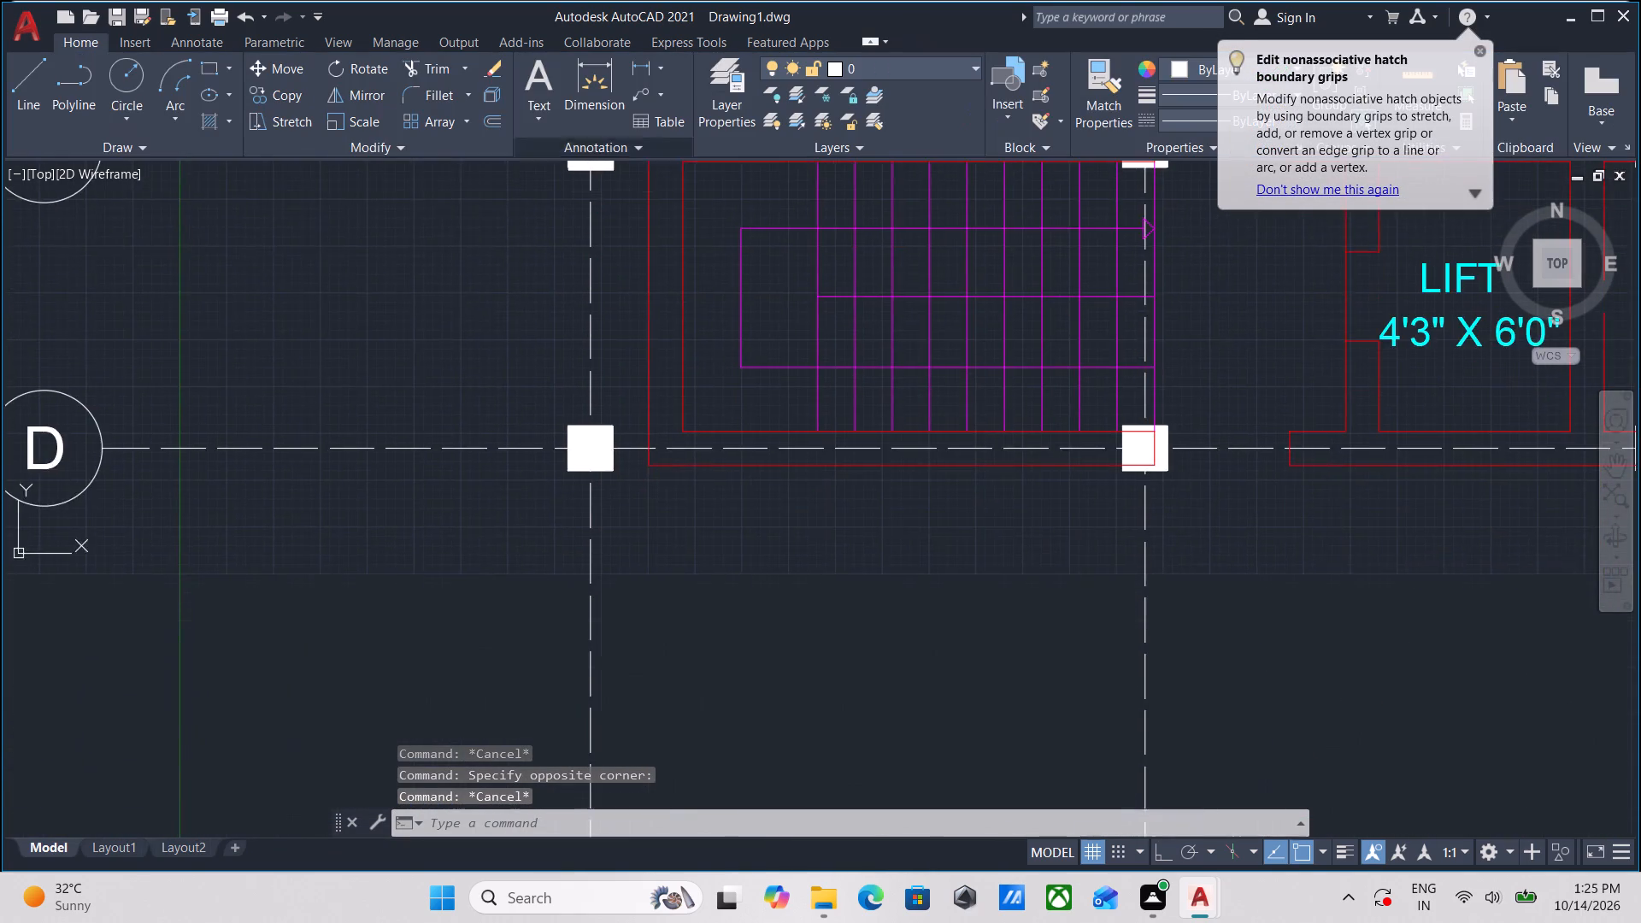
{"action": "scroll", "coordinate": [621, 399], "scroll_direction": "up", "scroll_amount": 3}
{"action": "scroll", "coordinate": [621, 399], "scroll_direction": "down", "scroll_amount": 2}
{"action": "middle_click_drag", "start_coordinate": [621, 399], "coordinate": [257, 391]}
{"action": "middle_click_drag", "start_coordinate": [920, 532], "coordinate": [862, 529]}
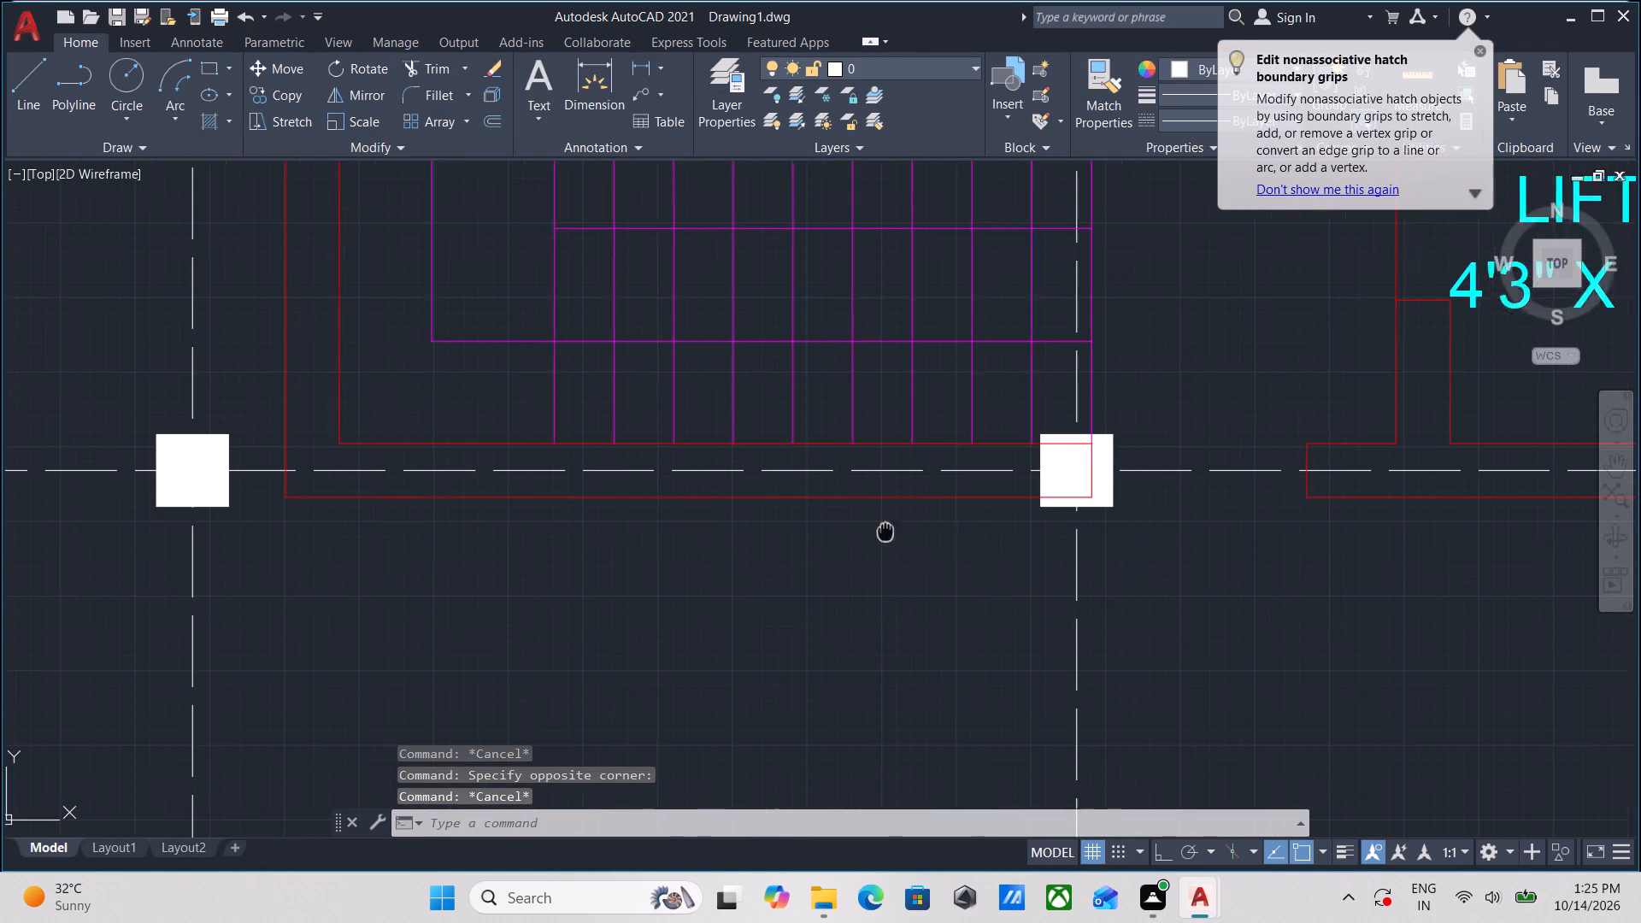
{"action": "middle_click_drag", "start_coordinate": [862, 529], "coordinate": [587, 522]}
{"action": "scroll", "coordinate": [762, 501], "scroll_direction": "up", "scroll_amount": 2}
{"action": "scroll", "coordinate": [785, 463], "scroll_direction": "down", "scroll_amount": 2}
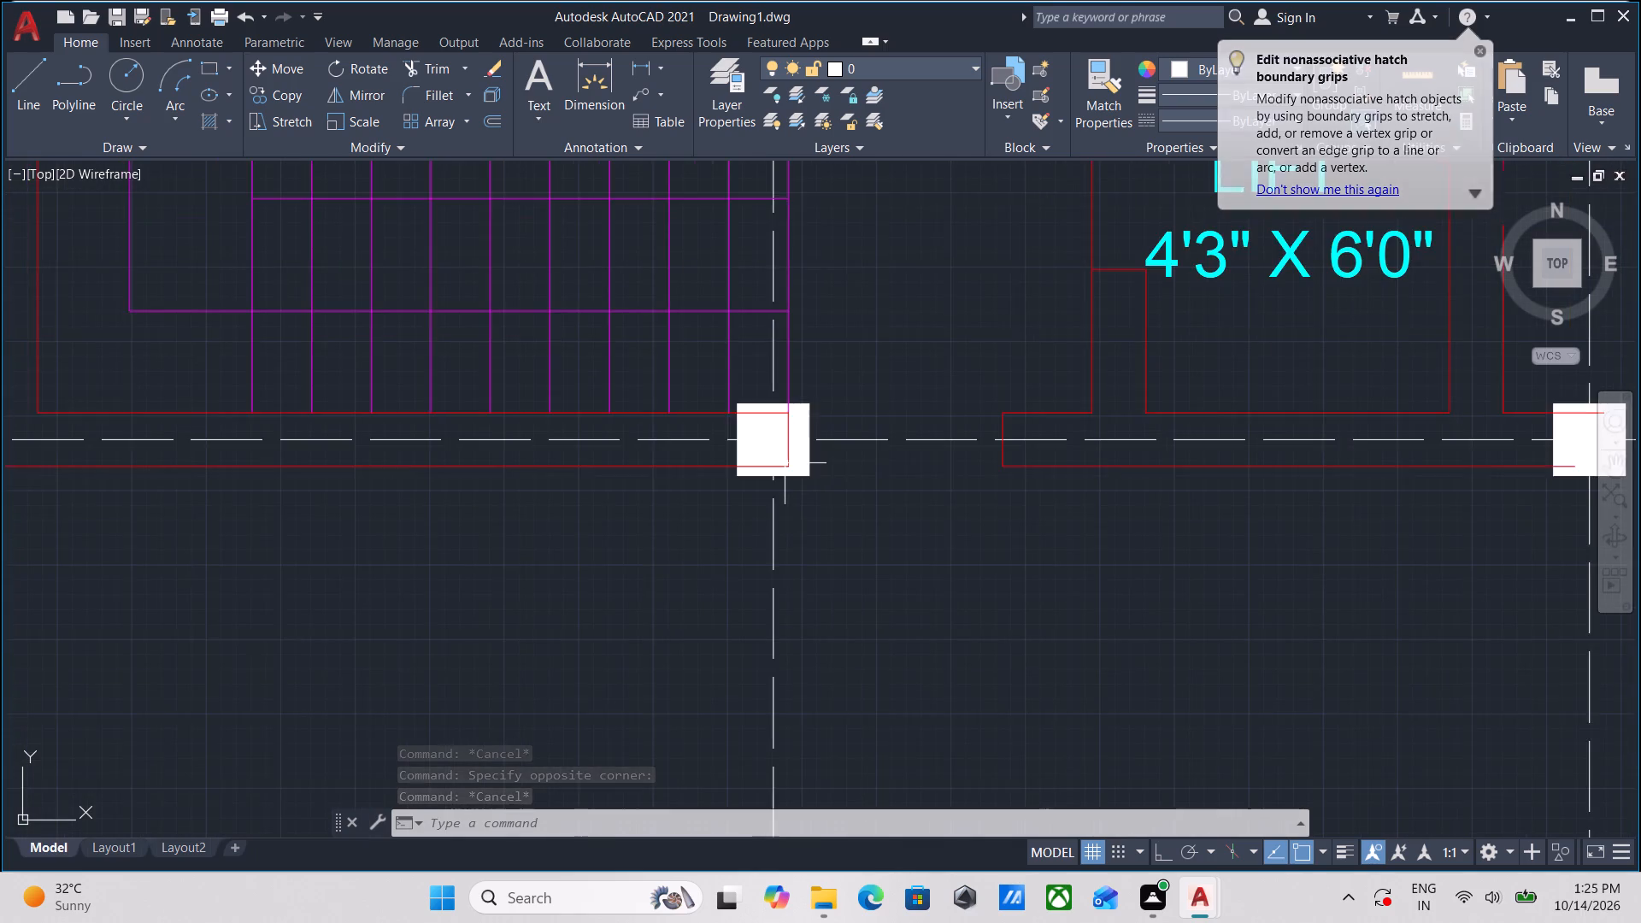
{"action": "scroll", "coordinate": [795, 447], "scroll_direction": "down", "scroll_amount": 3}
{"action": "middle_click_drag", "start_coordinate": [795, 447], "coordinate": [754, 526]}
{"action": "scroll", "coordinate": [731, 545], "scroll_direction": "up", "scroll_amount": 2}
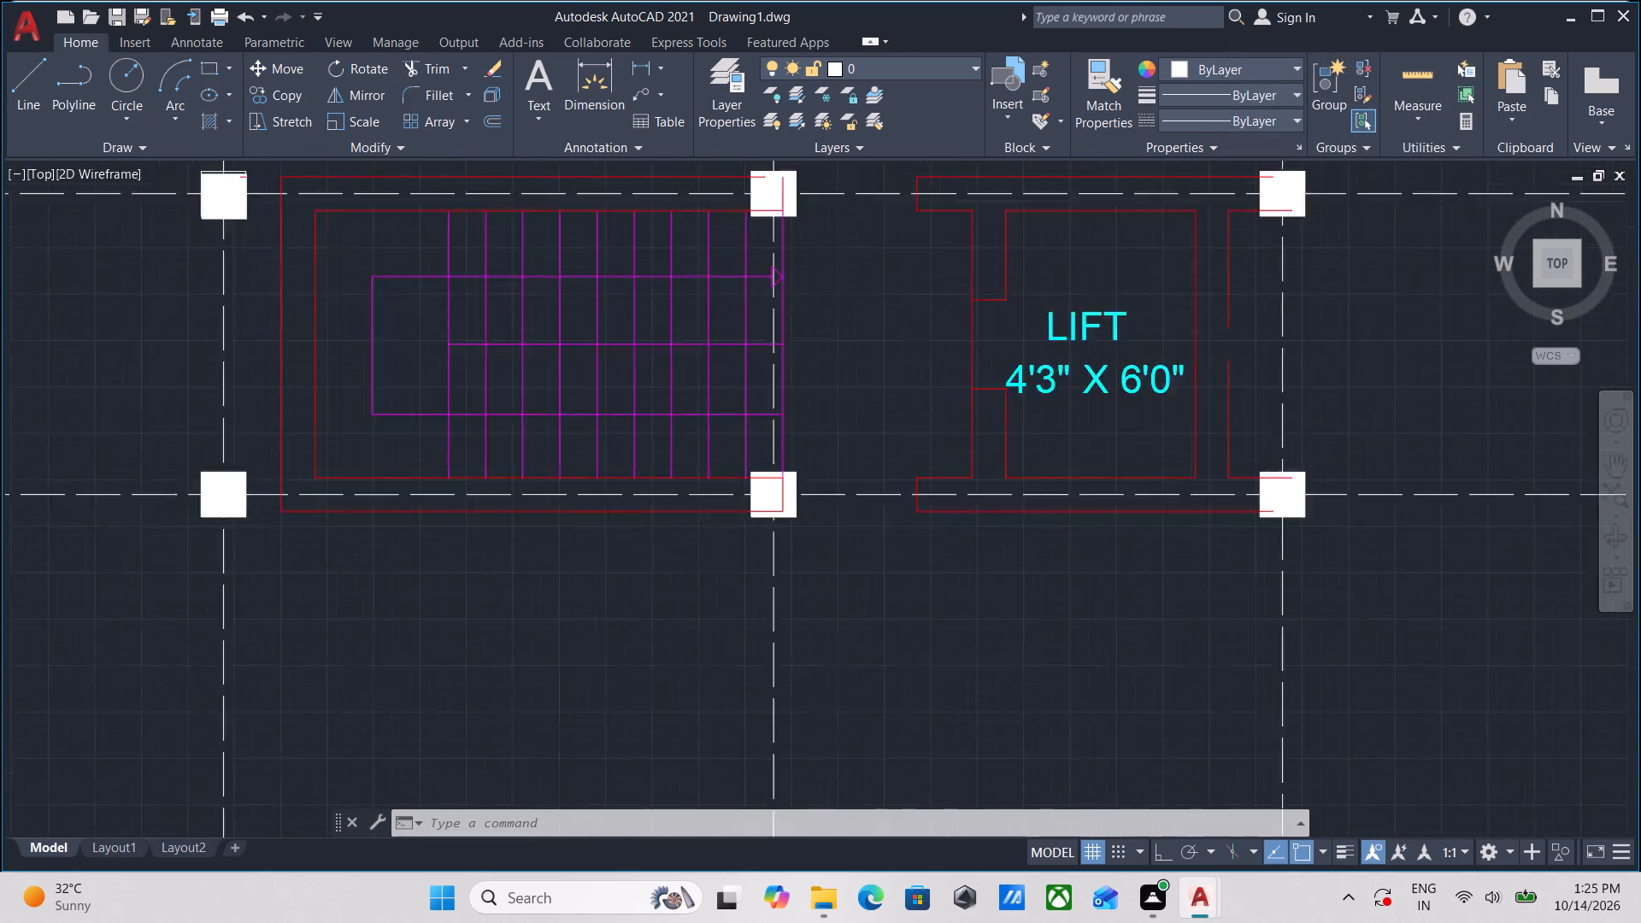
{"action": "scroll", "coordinate": [731, 545], "scroll_direction": "up", "scroll_amount": 2}
{"action": "scroll", "coordinate": [750, 475], "scroll_direction": "up", "scroll_amount": 2}
{"action": "left_click", "coordinate": [709, 480]}
{"action": "left_click", "coordinate": [665, 413]}
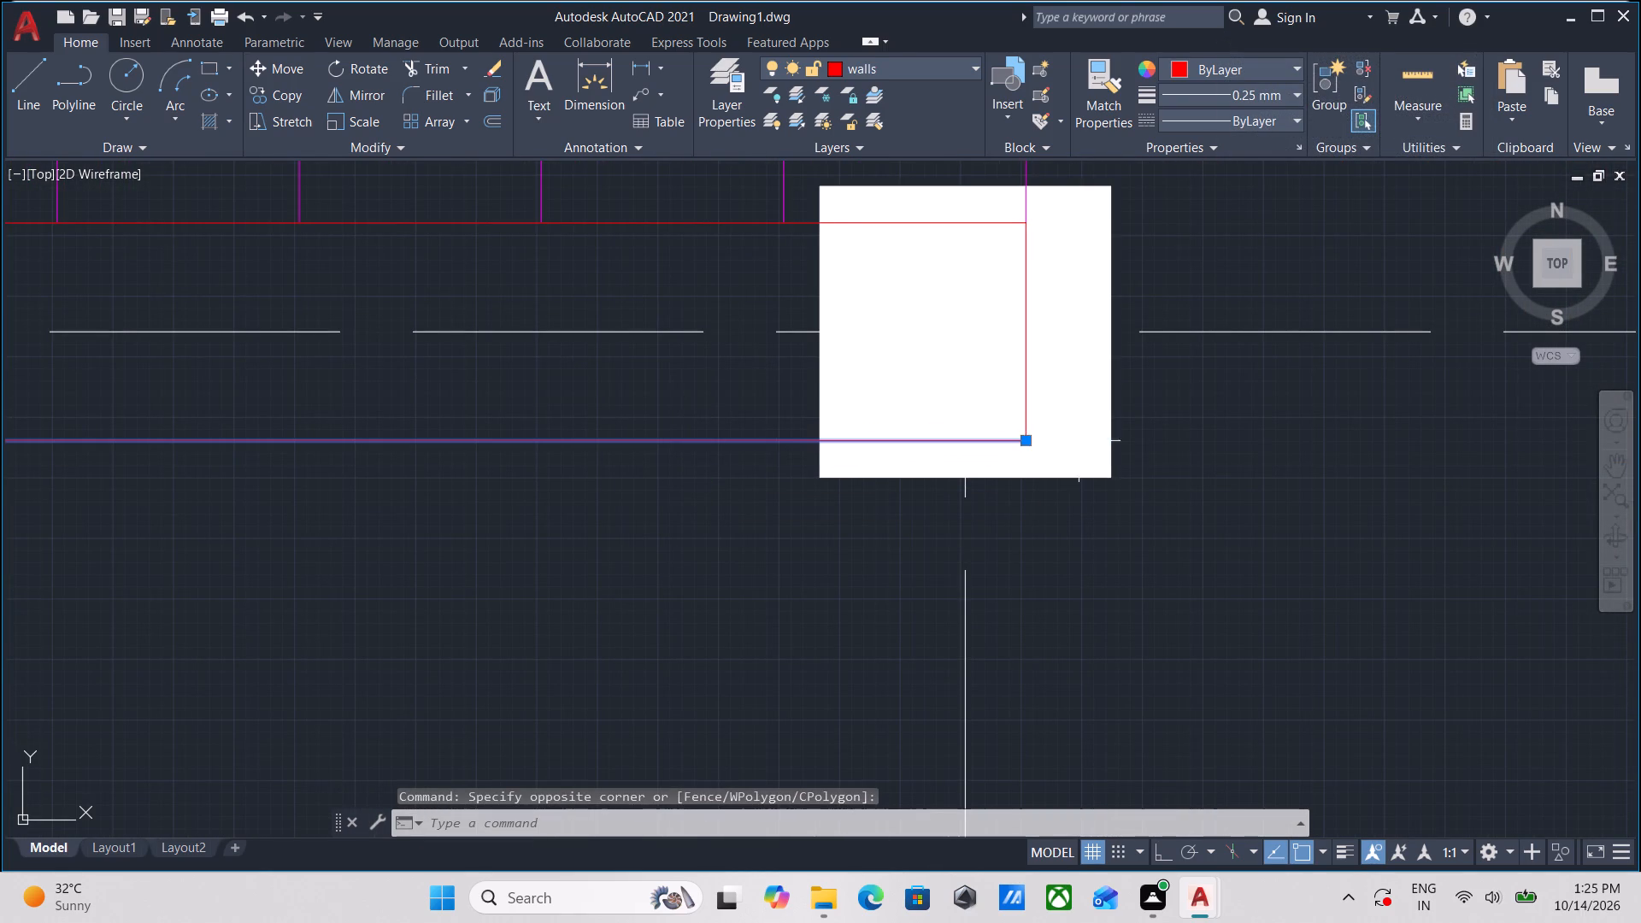
{"action": "left_click", "coordinate": [1026, 438]}
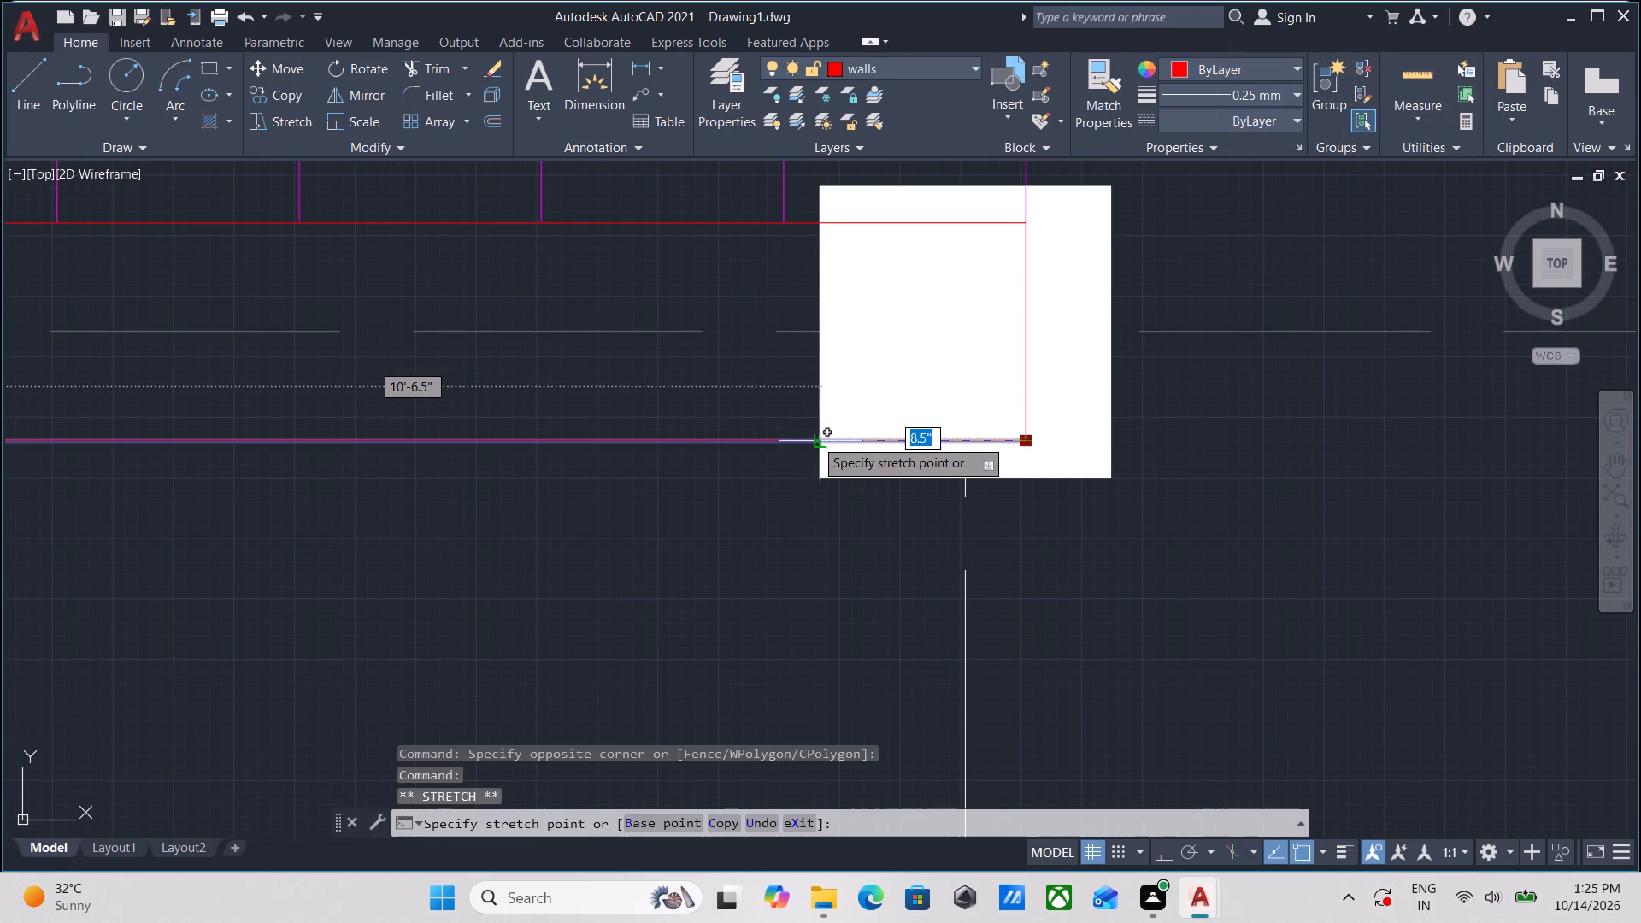
{"action": "left_click", "coordinate": [823, 438]}
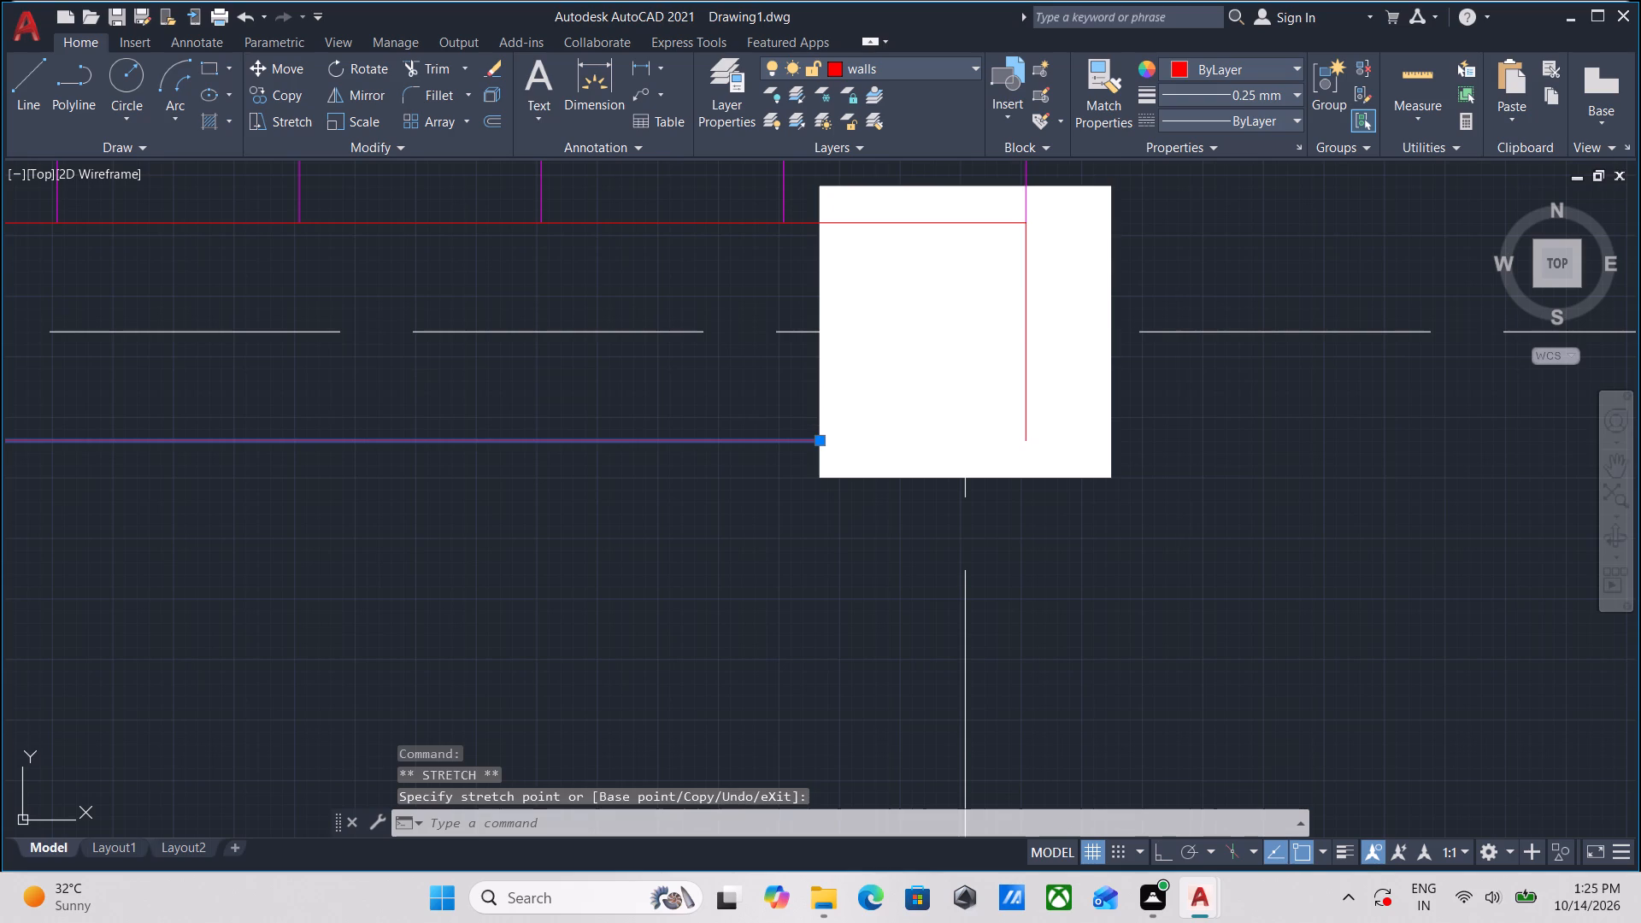
{"action": "key", "text": "Escape"}
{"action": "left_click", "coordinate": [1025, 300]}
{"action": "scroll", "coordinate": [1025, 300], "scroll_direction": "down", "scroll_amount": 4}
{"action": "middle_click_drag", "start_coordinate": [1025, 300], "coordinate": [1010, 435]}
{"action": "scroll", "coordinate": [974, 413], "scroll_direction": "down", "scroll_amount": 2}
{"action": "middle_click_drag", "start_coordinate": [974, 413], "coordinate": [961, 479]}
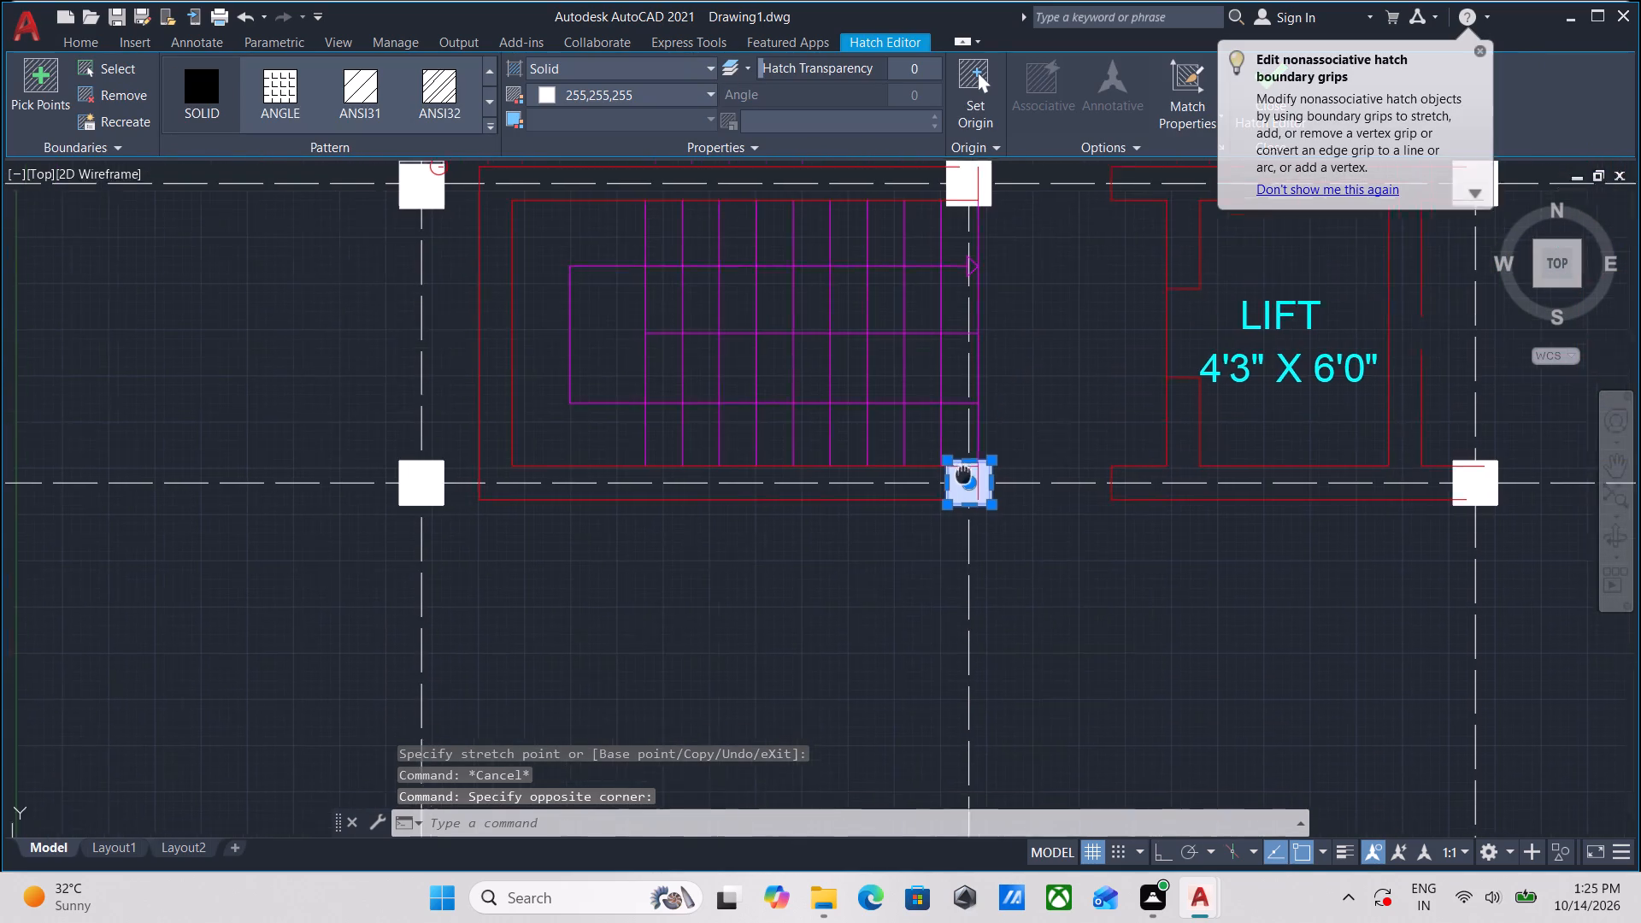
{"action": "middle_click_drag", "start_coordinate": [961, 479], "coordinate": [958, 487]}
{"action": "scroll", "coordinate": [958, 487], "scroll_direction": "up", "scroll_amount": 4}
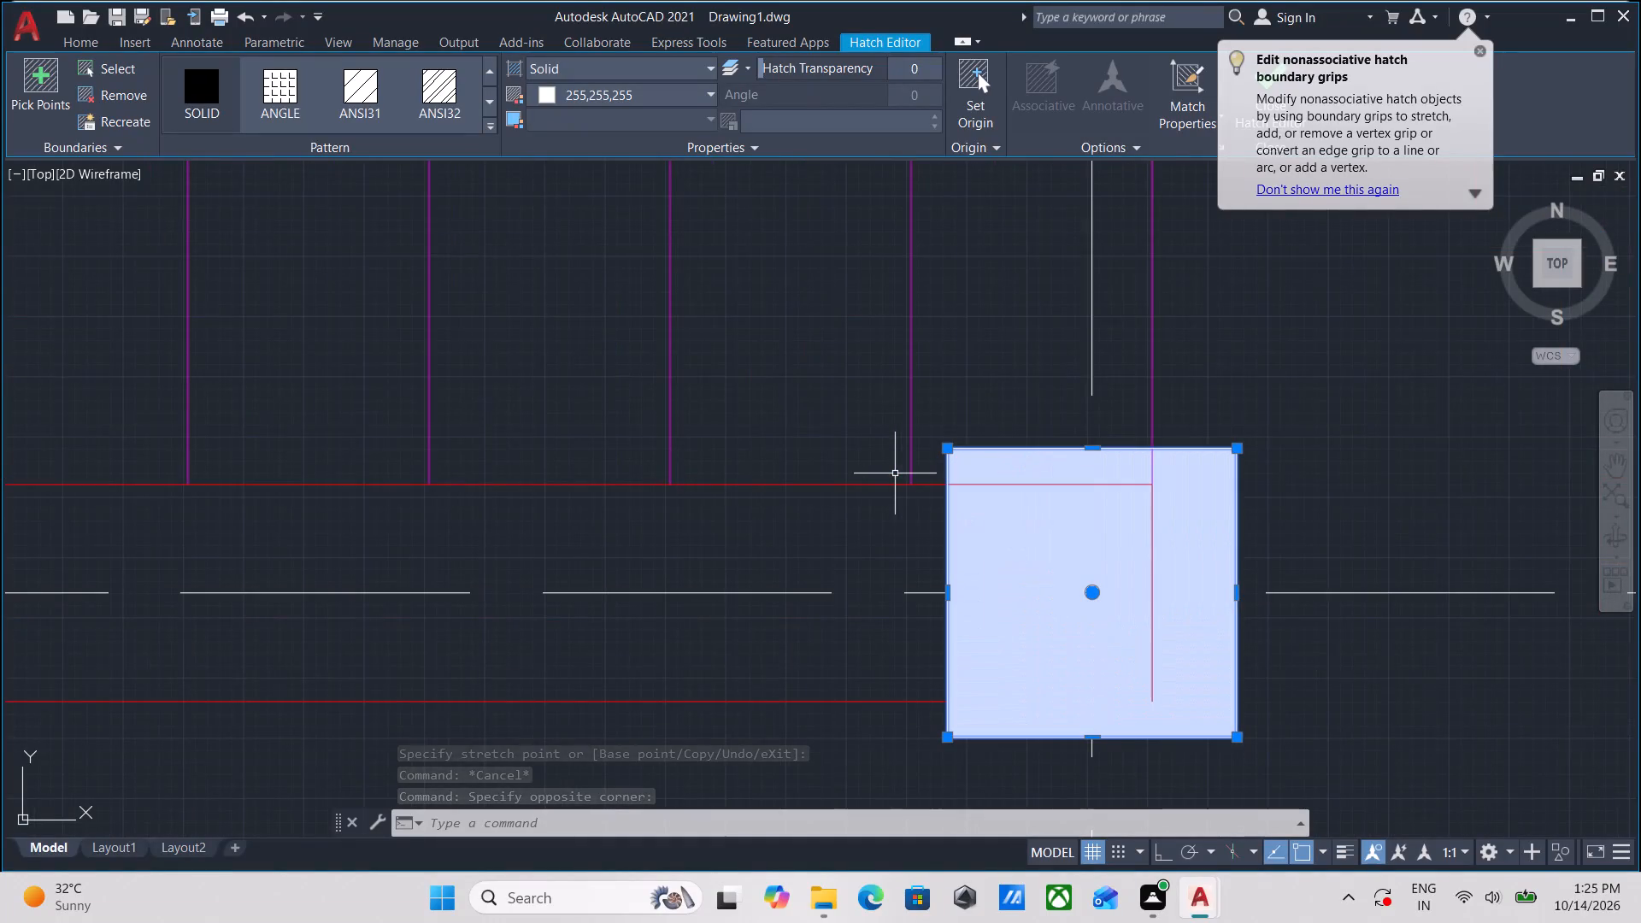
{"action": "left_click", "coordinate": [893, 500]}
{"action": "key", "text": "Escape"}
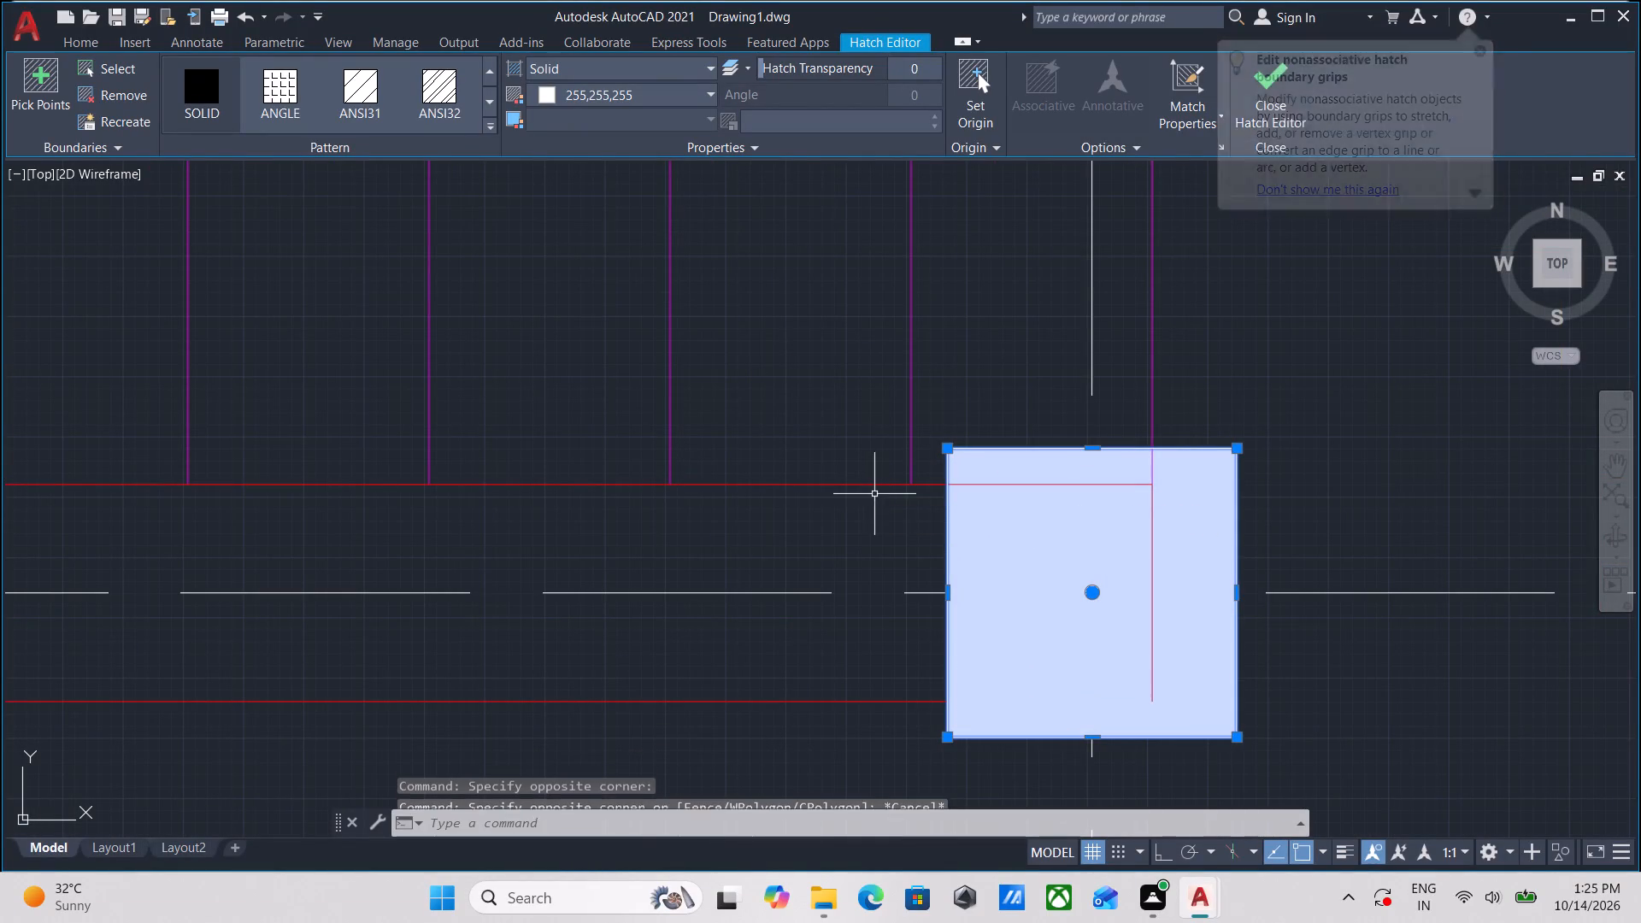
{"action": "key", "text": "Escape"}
Shorten the staircase's inner south wall line to the west face of the same row D column.
{"action": "left_click_drag", "start_coordinate": [874, 515], "coordinate": [835, 475]}
{"action": "left_click", "coordinate": [831, 468]}
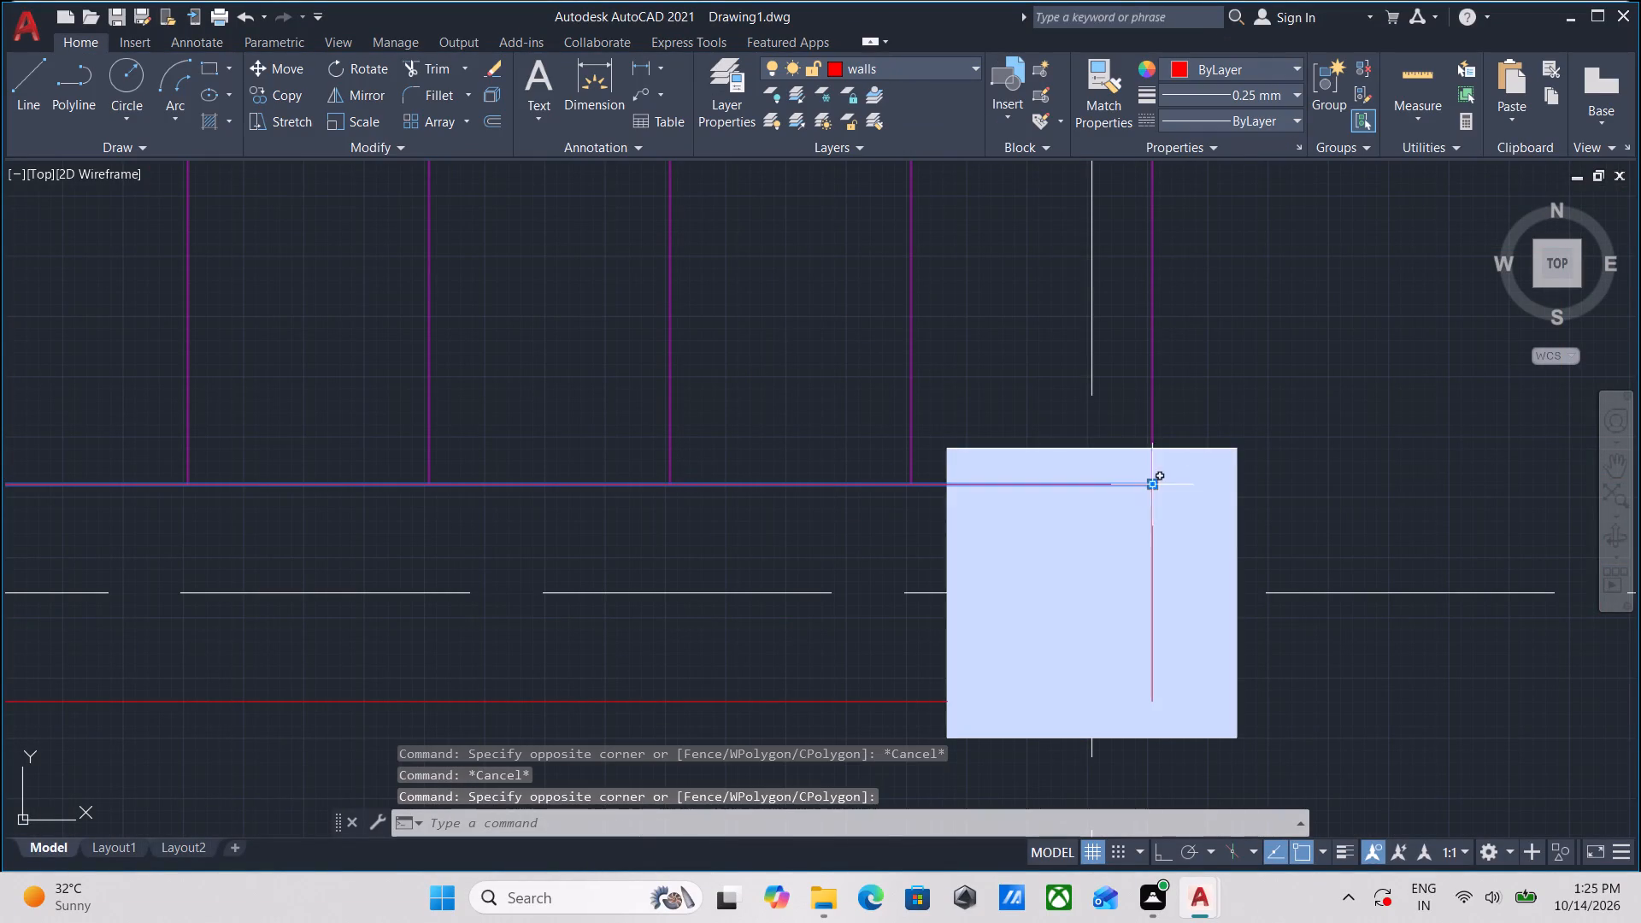
{"action": "left_click", "coordinate": [1151, 484]}
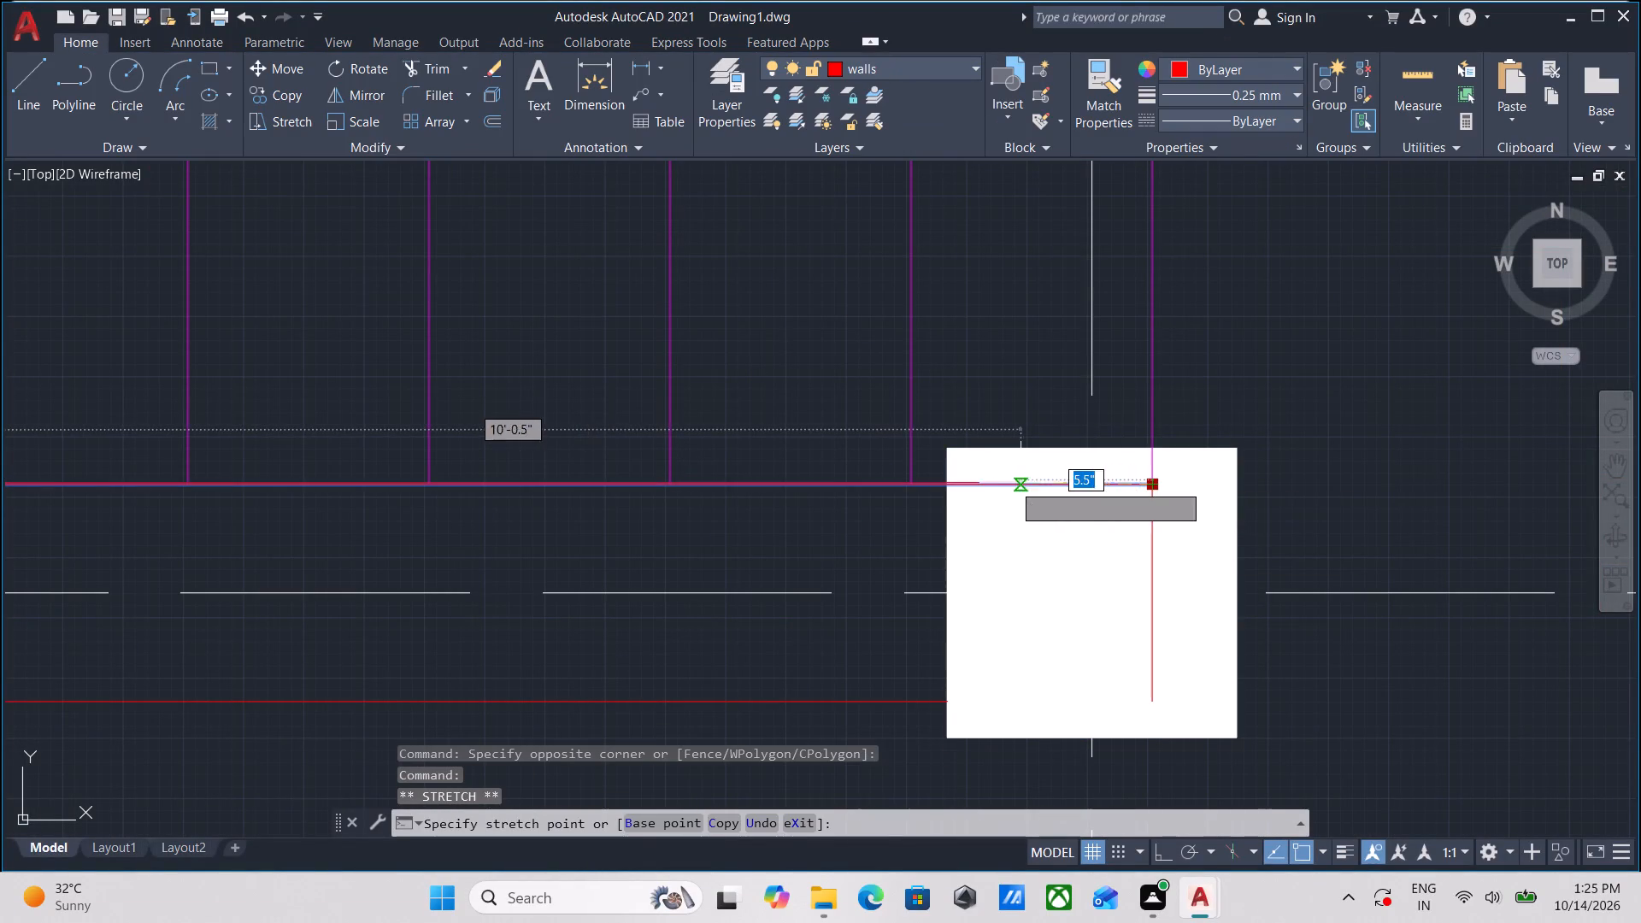
{"action": "left_click", "coordinate": [941, 480]}
{"action": "key", "text": "Escape"}
Shorten the stairs' east edge line at its south end to the north face of the row D column.
{"action": "scroll", "coordinate": [941, 480], "scroll_direction": "down", "scroll_amount": 1}
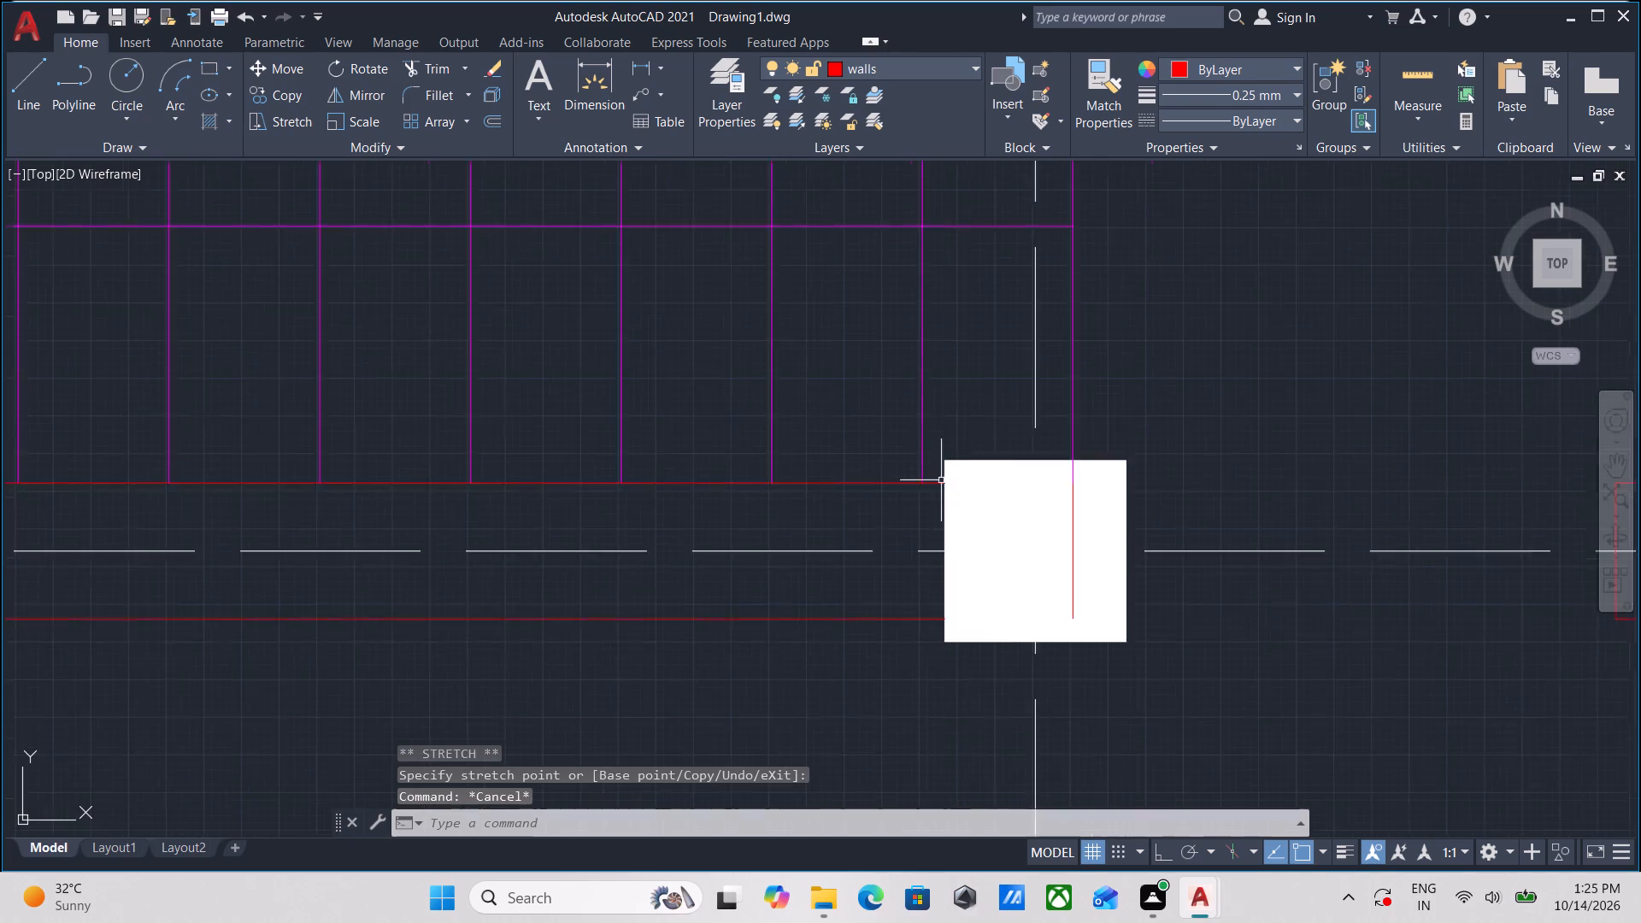
{"action": "scroll", "coordinate": [941, 480], "scroll_direction": "down", "scroll_amount": 1}
{"action": "scroll", "coordinate": [1024, 525], "scroll_direction": "up", "scroll_amount": 1}
{"action": "left_click", "coordinate": [1057, 363]}
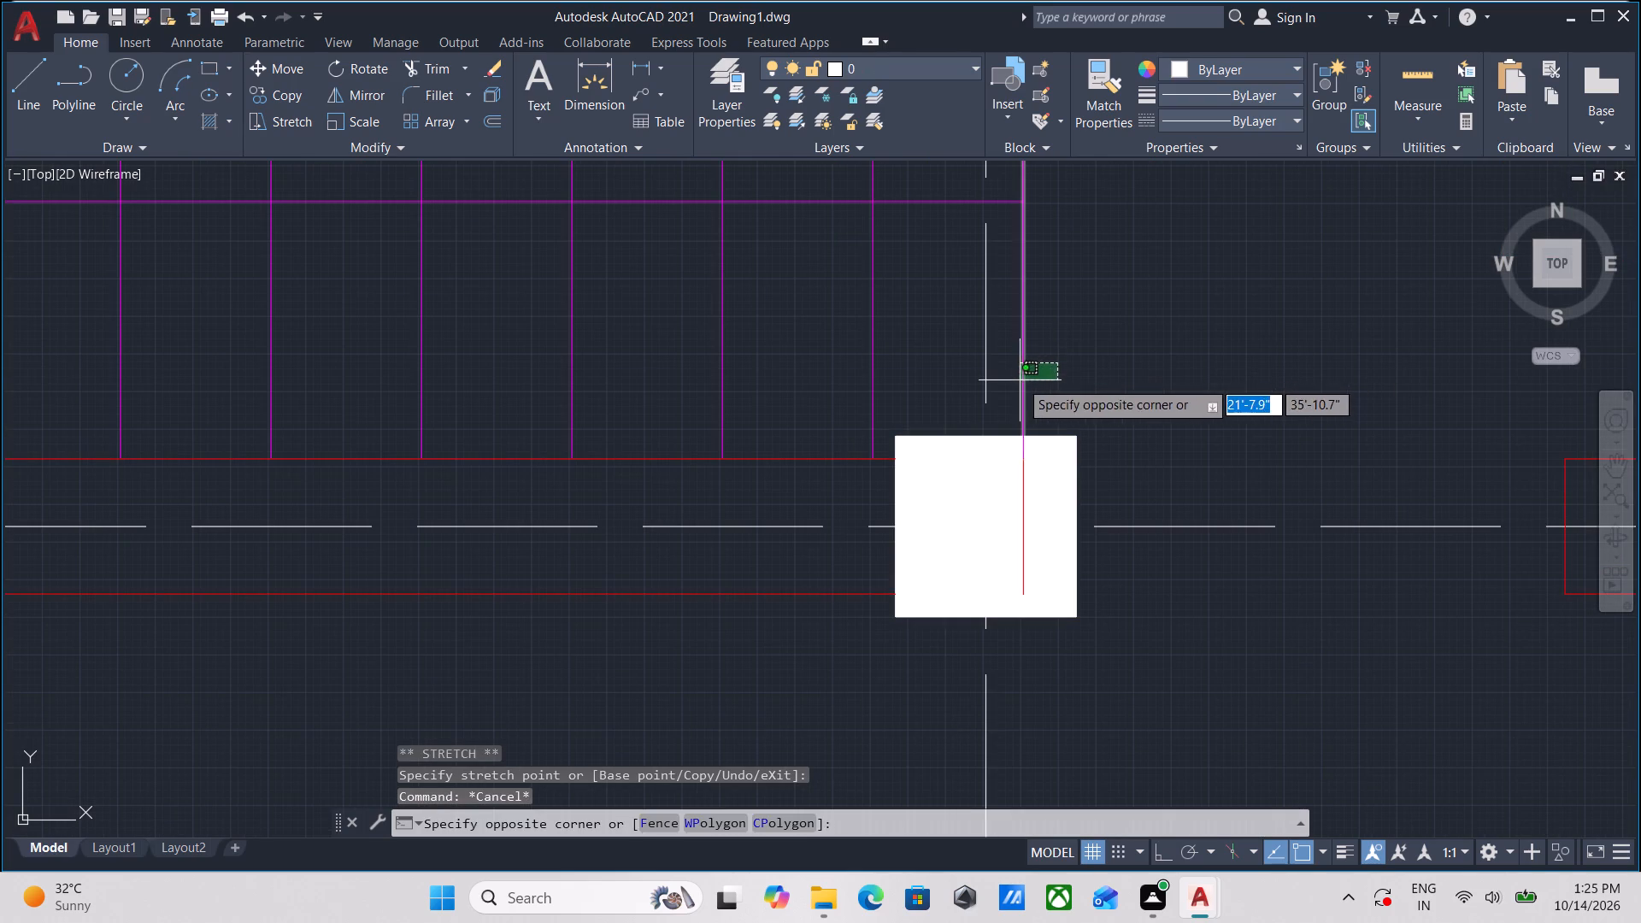
{"action": "left_click", "coordinate": [1020, 380]}
{"action": "scroll", "coordinate": [1021, 458], "scroll_direction": "up", "scroll_amount": 2}
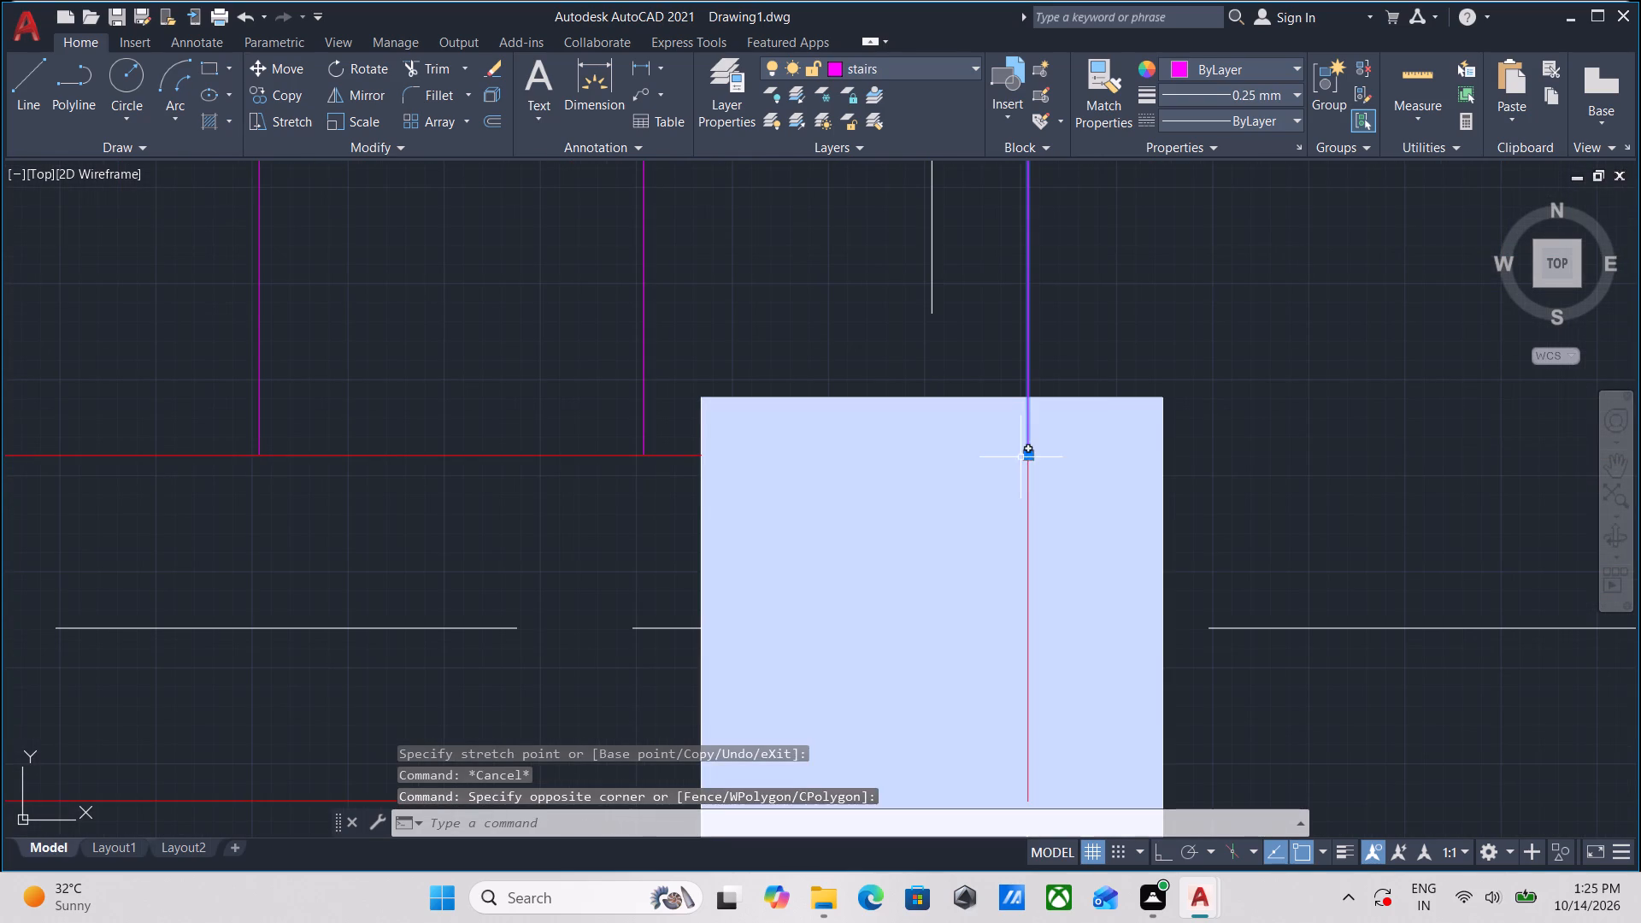
{"action": "left_click", "coordinate": [1026, 456]}
{"action": "left_click", "coordinate": [1028, 391]}
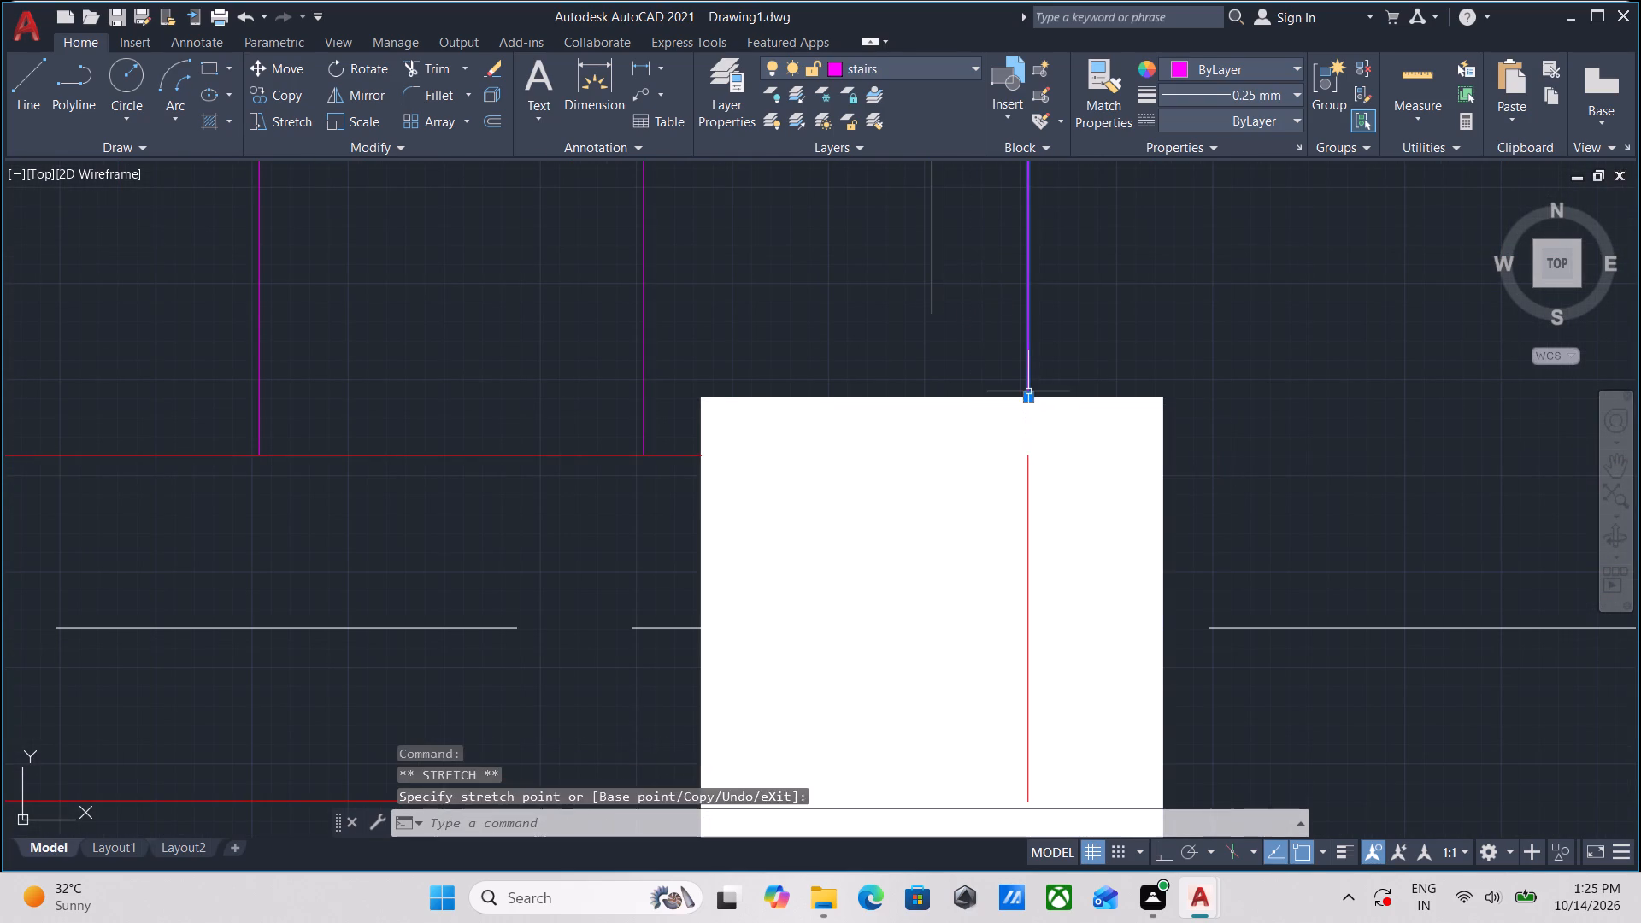
{"action": "scroll", "coordinate": [1028, 391], "scroll_direction": "down", "scroll_amount": 4}
{"action": "key", "text": "Escape"}
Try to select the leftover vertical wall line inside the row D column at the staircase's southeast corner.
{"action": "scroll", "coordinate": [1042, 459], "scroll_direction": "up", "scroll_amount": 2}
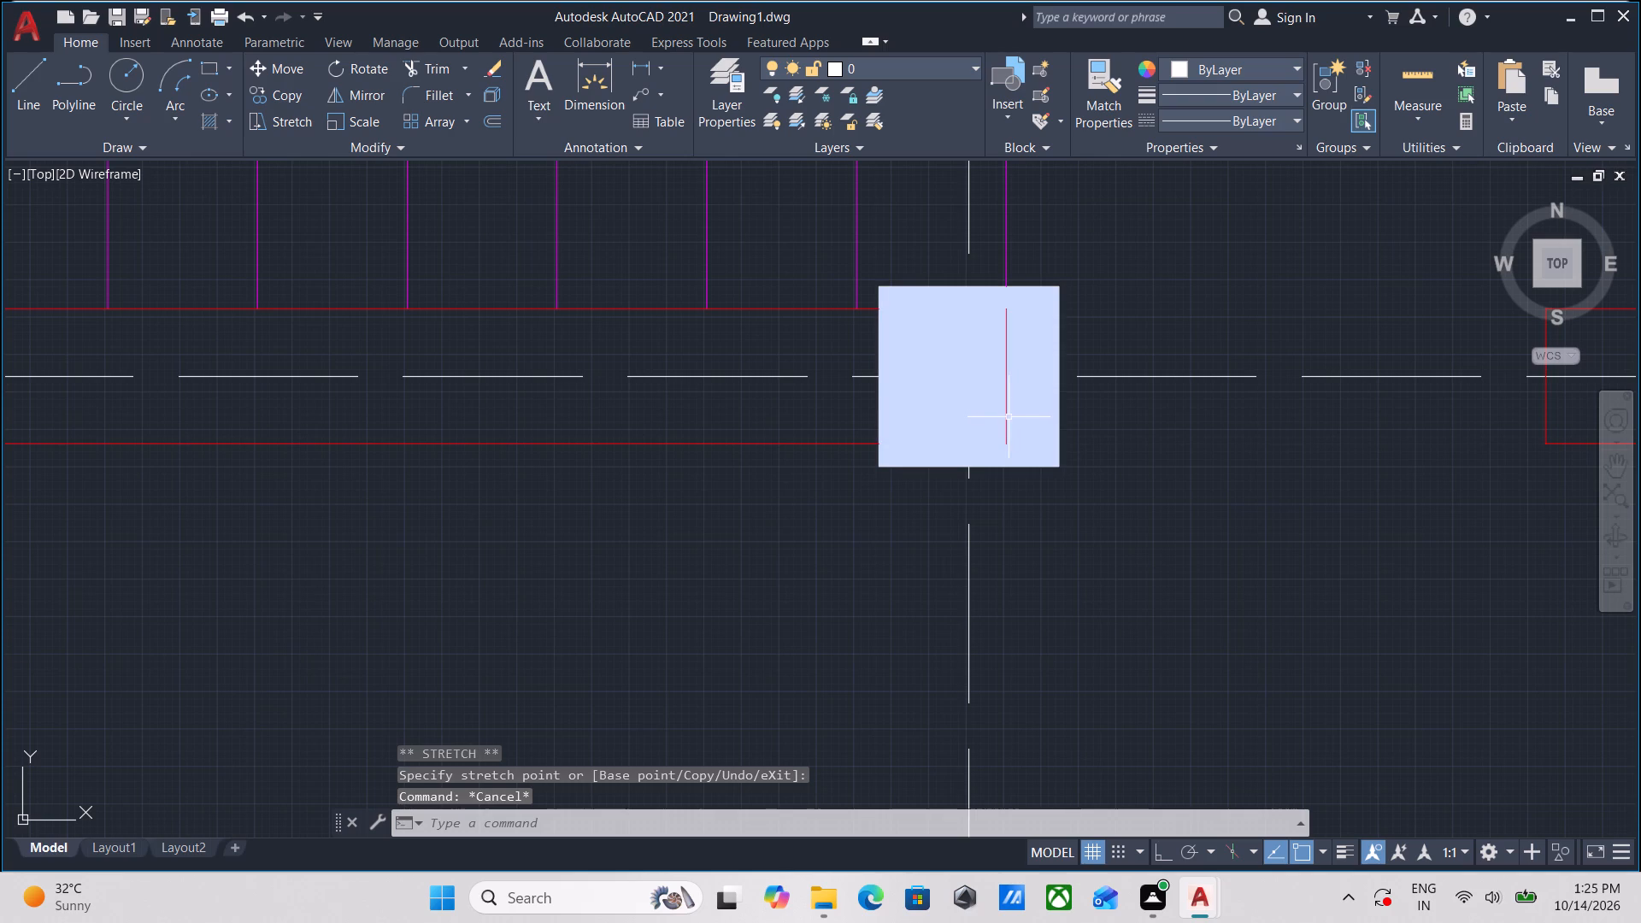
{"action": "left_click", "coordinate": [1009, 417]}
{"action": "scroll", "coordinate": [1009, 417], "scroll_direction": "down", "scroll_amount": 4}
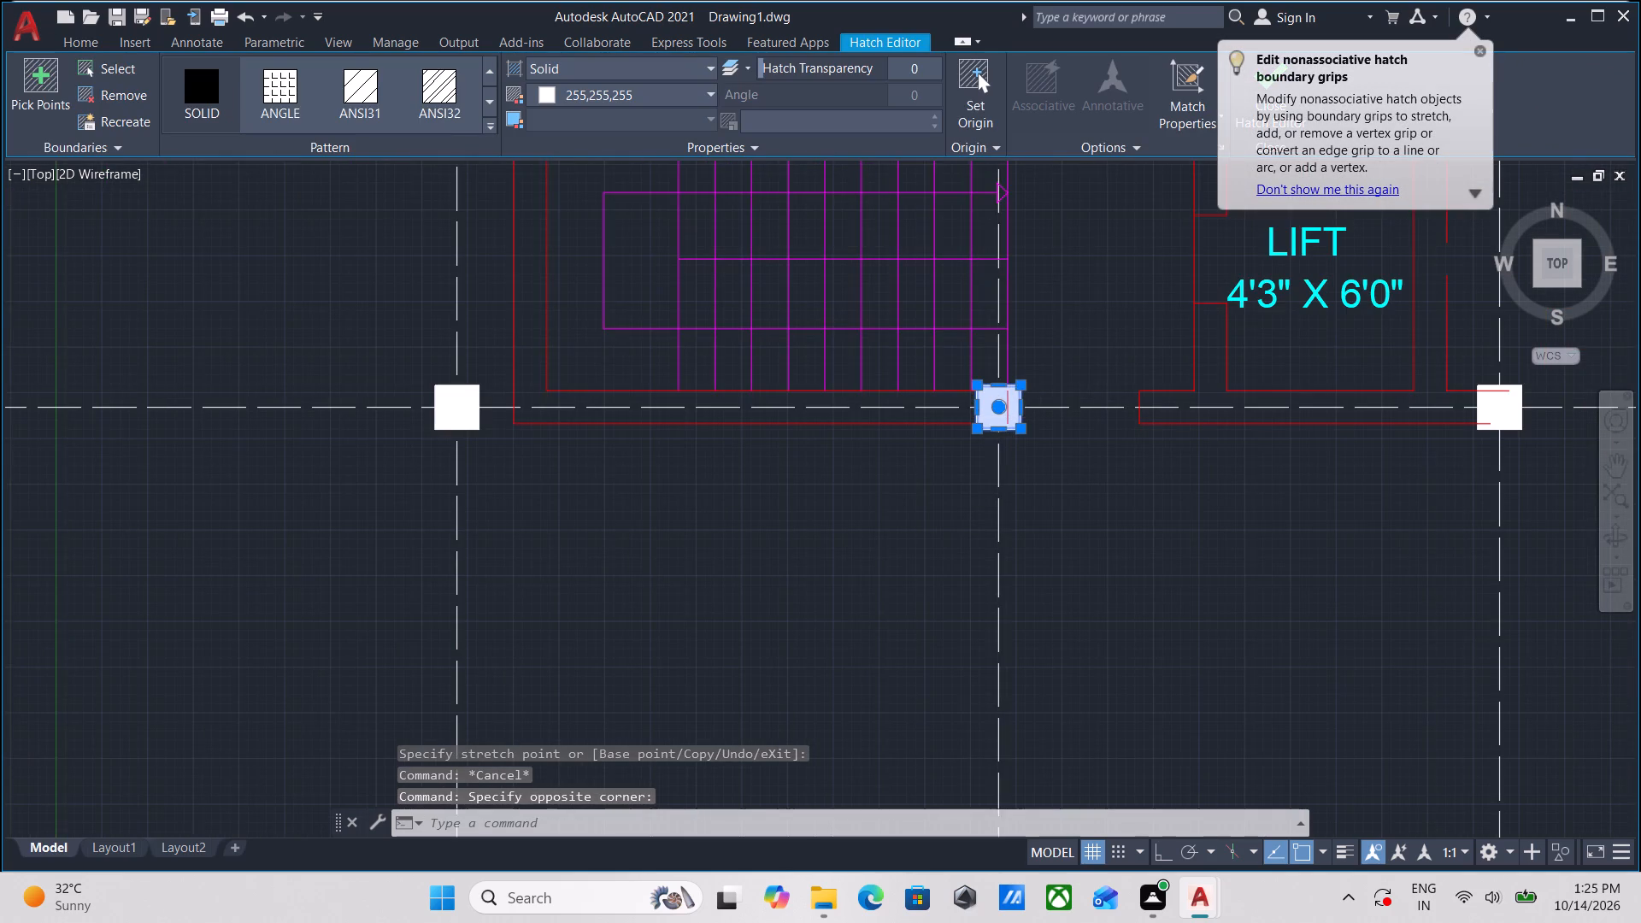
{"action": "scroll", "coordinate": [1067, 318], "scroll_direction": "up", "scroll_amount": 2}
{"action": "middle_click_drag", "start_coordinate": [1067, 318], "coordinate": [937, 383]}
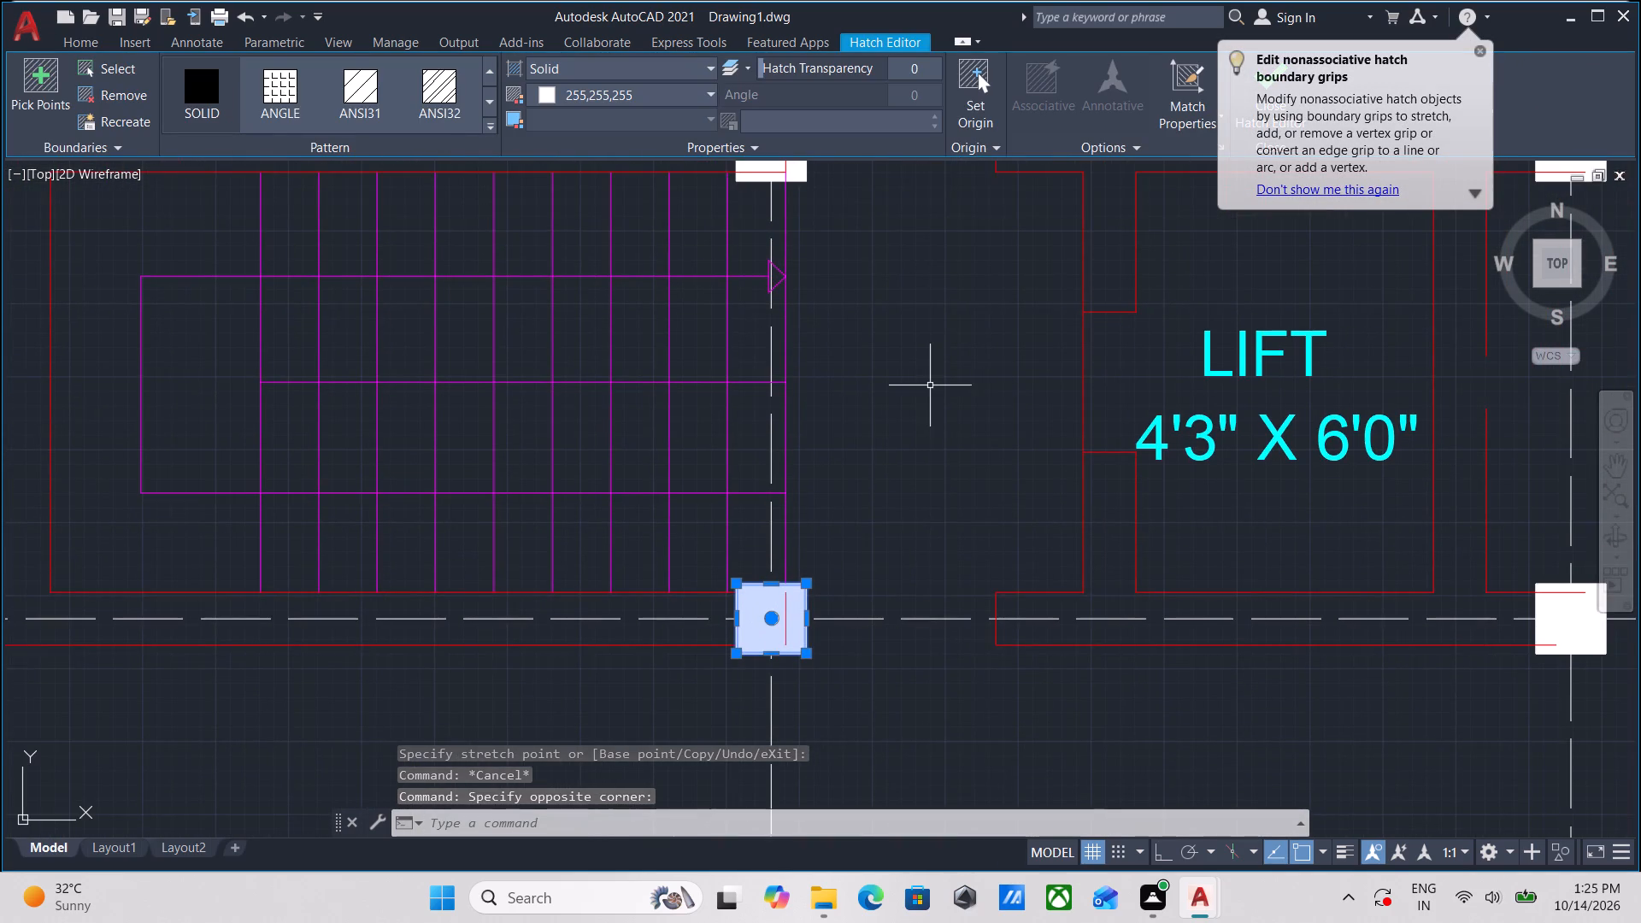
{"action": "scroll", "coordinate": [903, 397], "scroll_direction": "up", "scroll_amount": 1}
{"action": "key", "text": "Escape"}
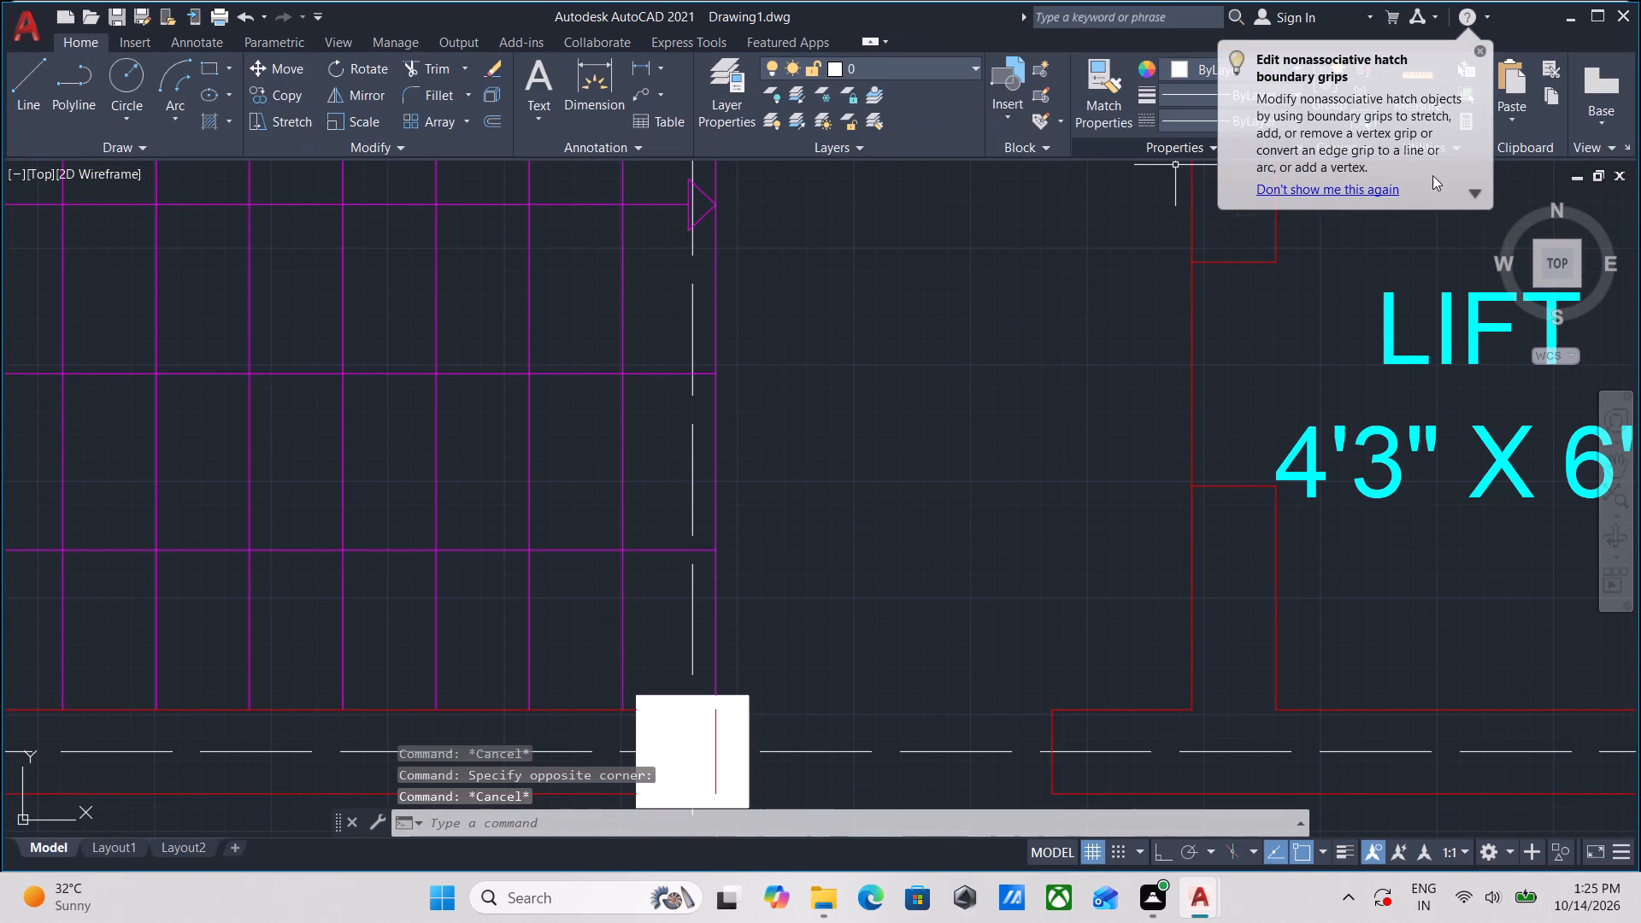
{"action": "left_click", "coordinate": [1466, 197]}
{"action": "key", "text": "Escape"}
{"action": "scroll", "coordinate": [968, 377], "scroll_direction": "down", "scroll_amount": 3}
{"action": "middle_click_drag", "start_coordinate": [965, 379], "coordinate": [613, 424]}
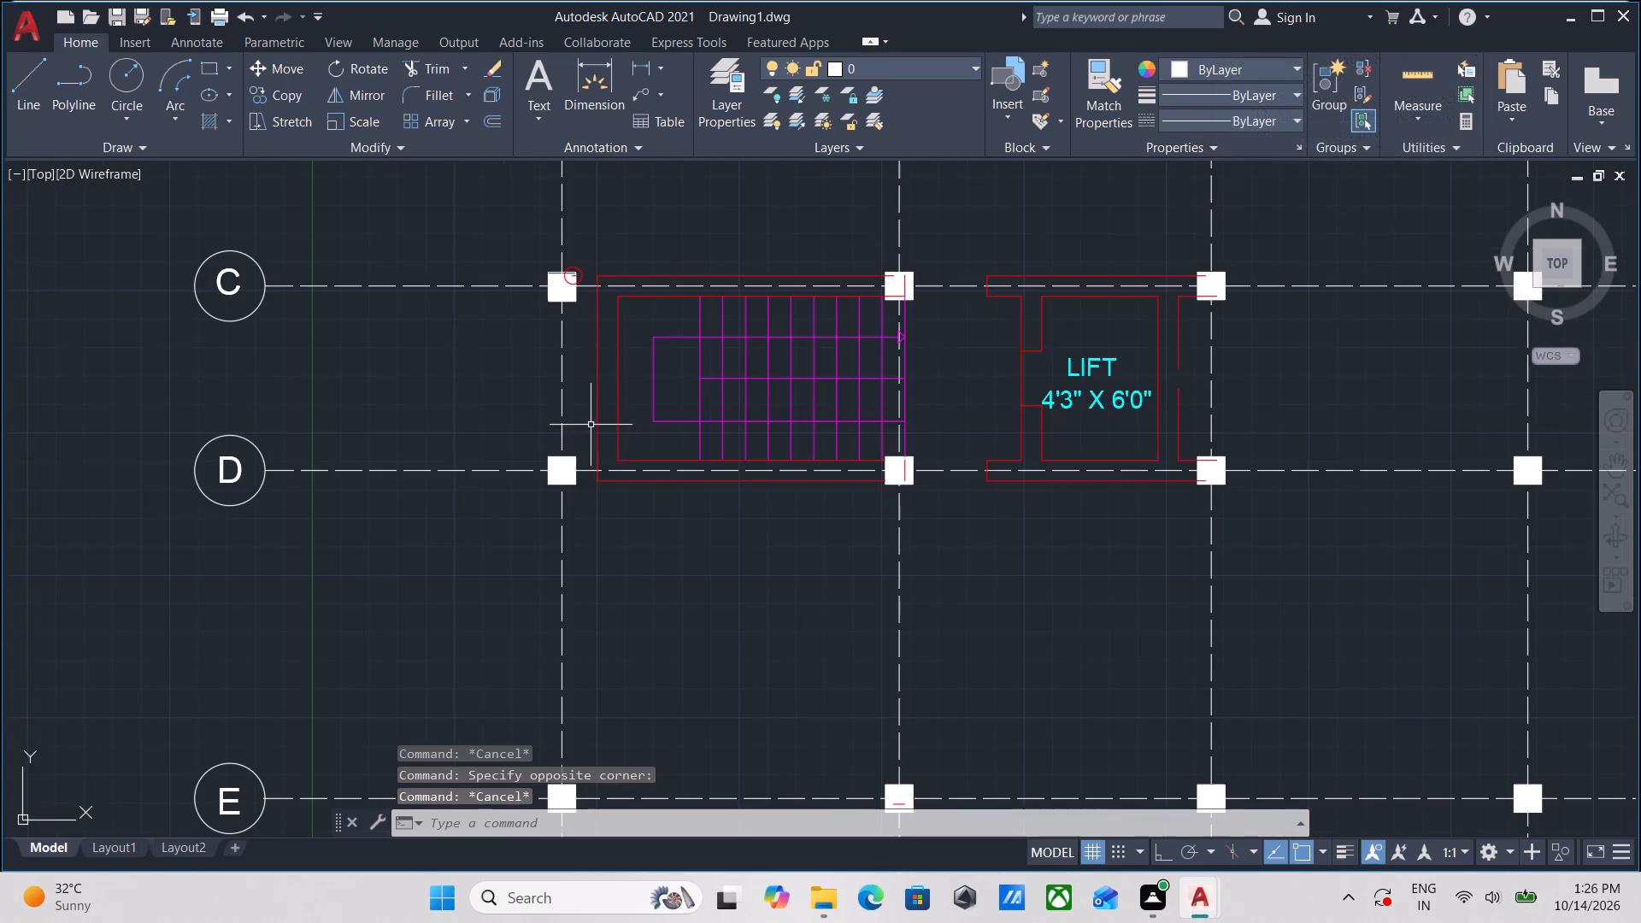
Shorten the cellar staircase's outer north wall line to the west face of the row C column at its northeast corner.
{"action": "scroll", "coordinate": [723, 391], "scroll_direction": "down", "scroll_amount": 1}
{"action": "scroll", "coordinate": [827, 366], "scroll_direction": "up", "scroll_amount": 2}
{"action": "middle_click_drag", "start_coordinate": [828, 236], "coordinate": [830, 335]}
{"action": "scroll", "coordinate": [808, 335], "scroll_direction": "up", "scroll_amount": 2}
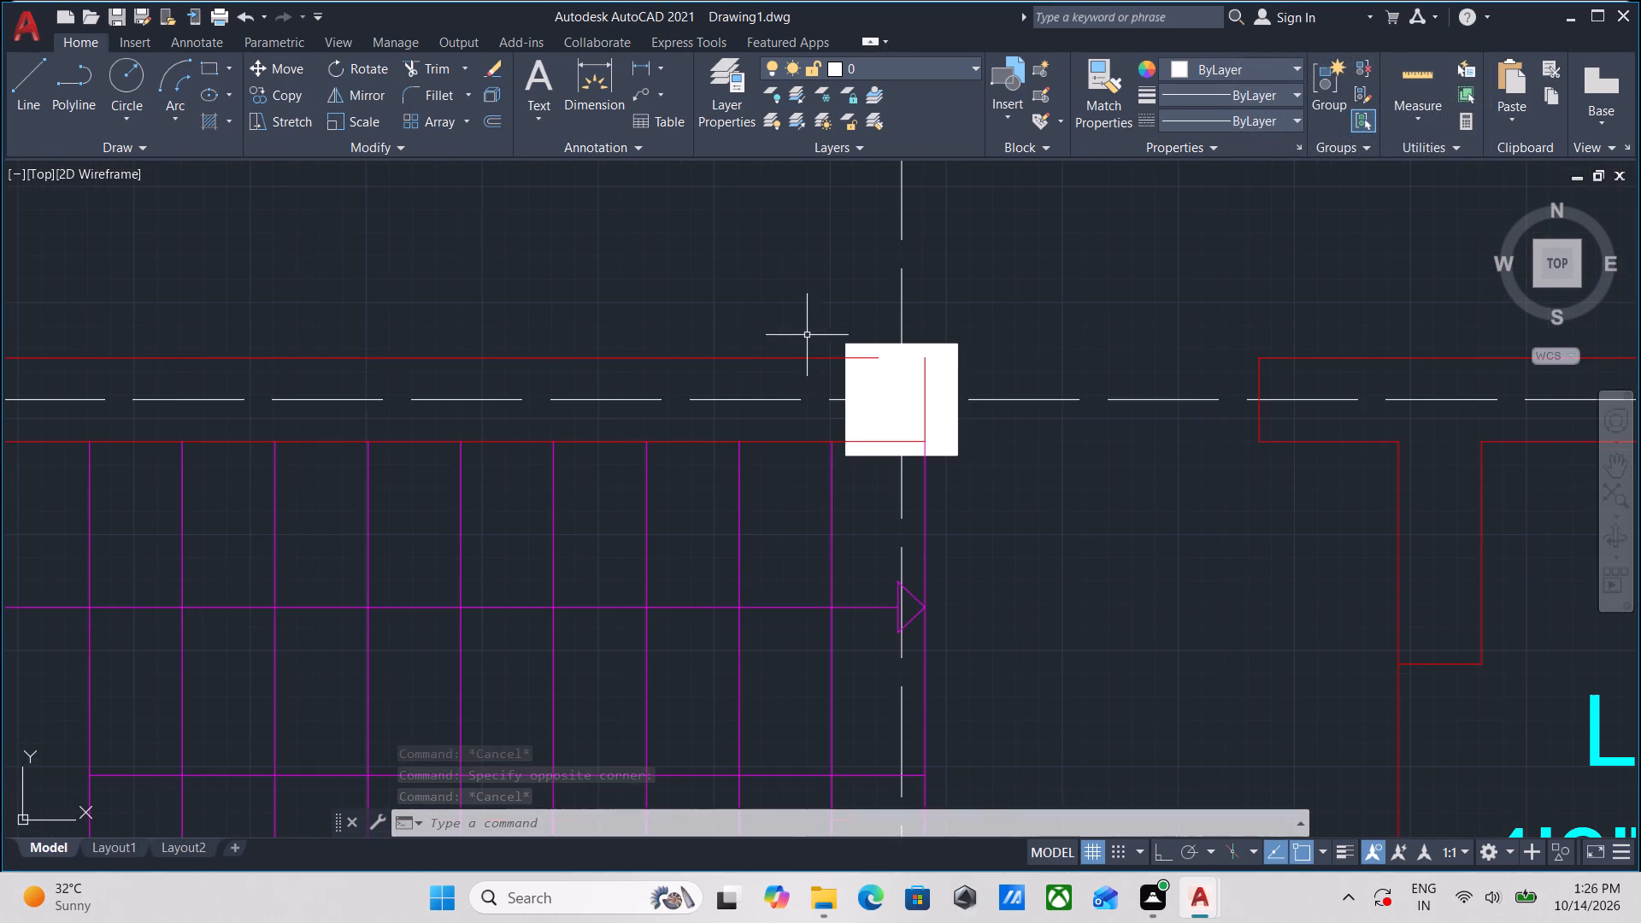
{"action": "left_click", "coordinate": [809, 362]}
{"action": "left_click", "coordinate": [778, 330]}
{"action": "scroll", "coordinate": [861, 347], "scroll_direction": "up", "scroll_amount": 2}
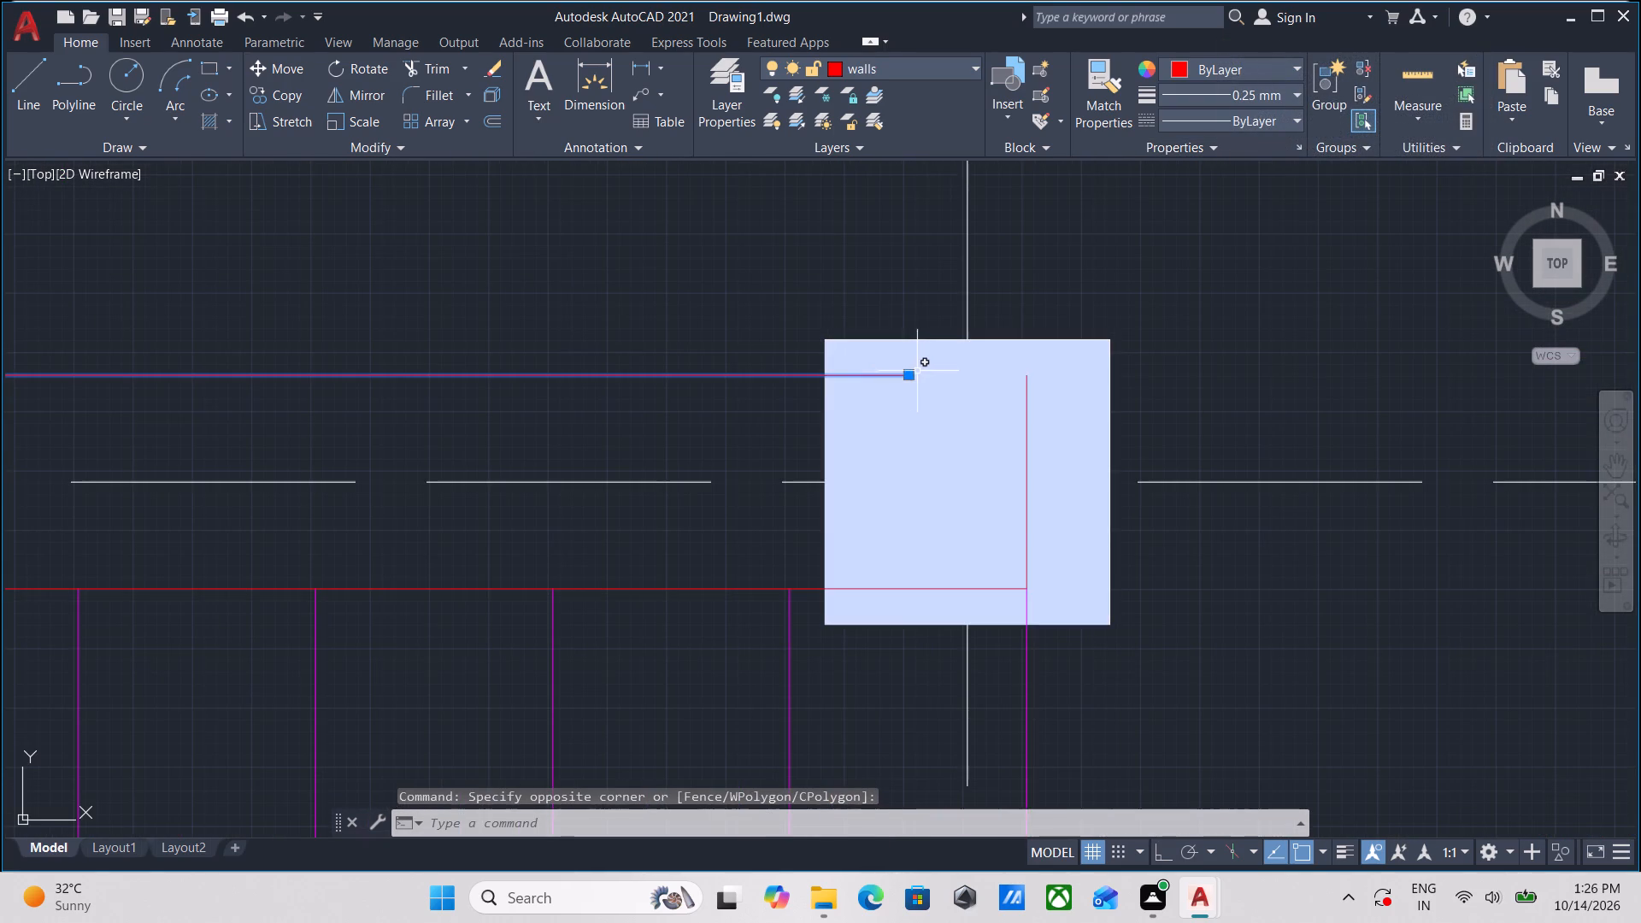
{"action": "left_click", "coordinate": [909, 374]}
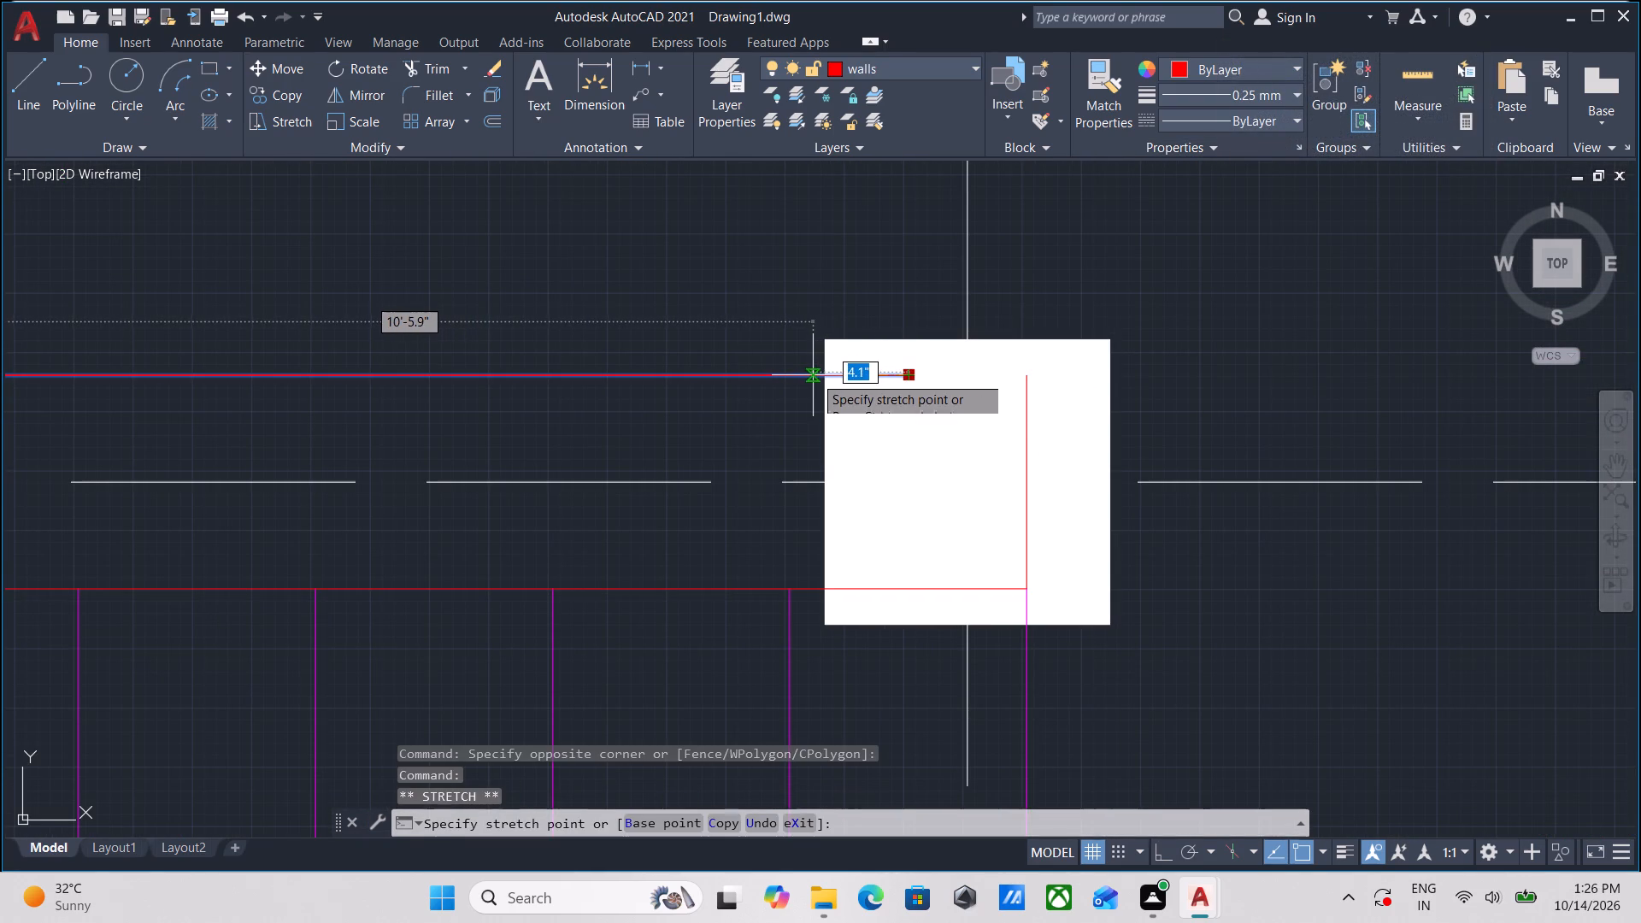
{"action": "left_click", "coordinate": [818, 375]}
{"action": "scroll", "coordinate": [818, 375], "scroll_direction": "down", "scroll_amount": 2}
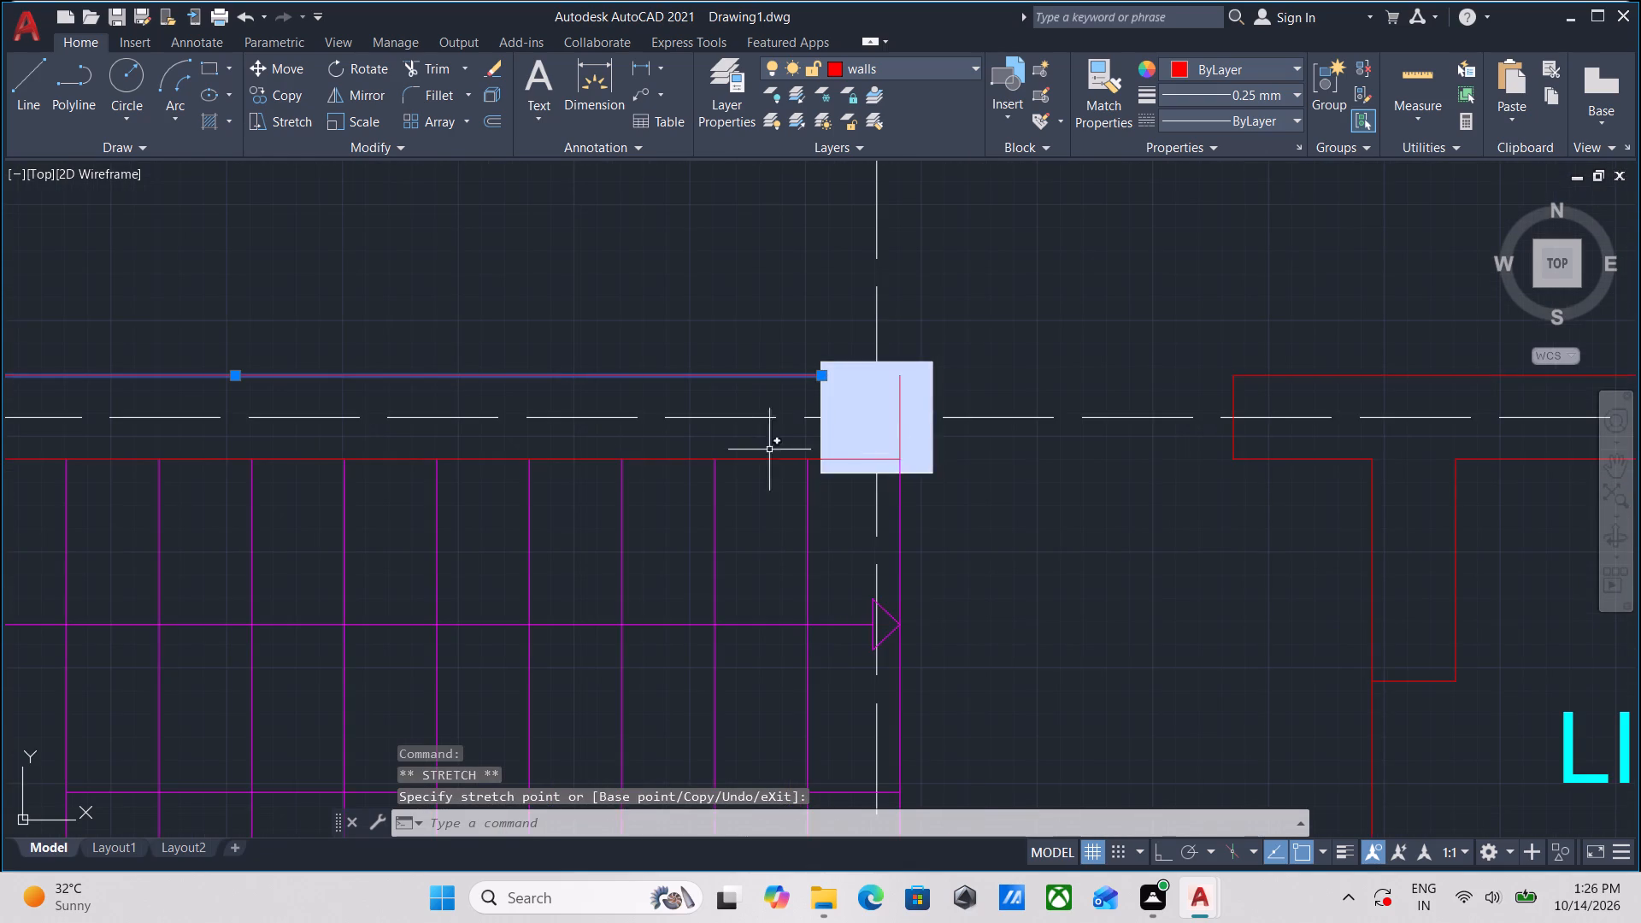
Shorten the staircase's inner north wall line to the west face of the same row C column.
{"action": "scroll", "coordinate": [718, 456], "scroll_direction": "up", "scroll_amount": 1}
{"action": "left_click", "coordinate": [768, 491]}
{"action": "left_click", "coordinate": [752, 415]}
{"action": "key", "text": "Escape"}
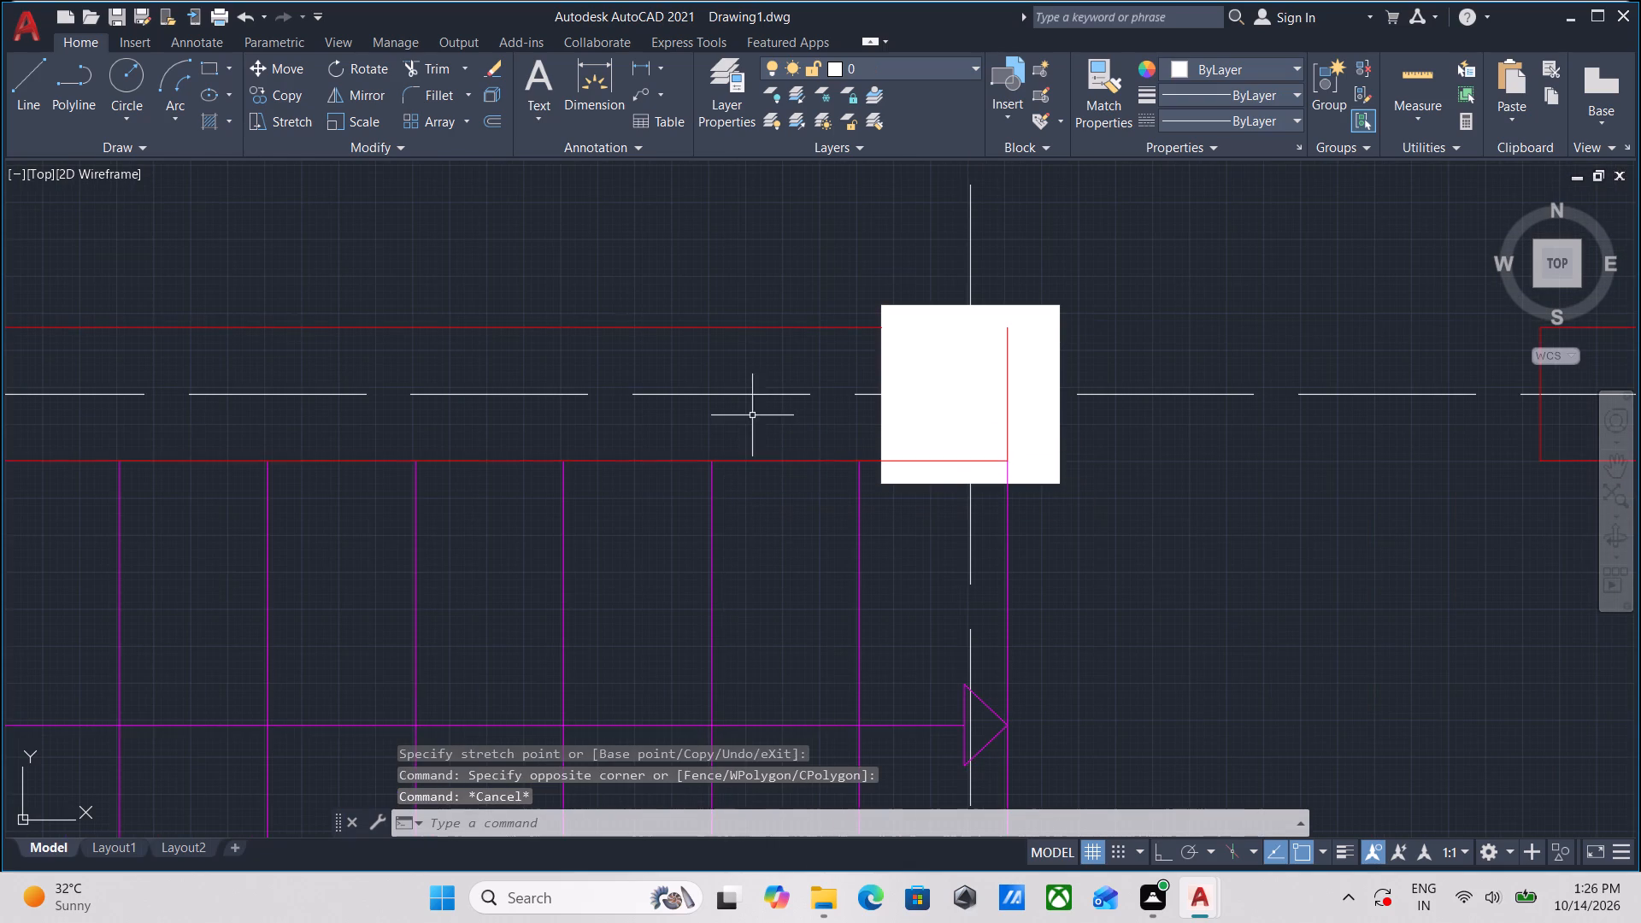
{"action": "left_click", "coordinate": [773, 489]}
{"action": "left_click", "coordinate": [751, 418]}
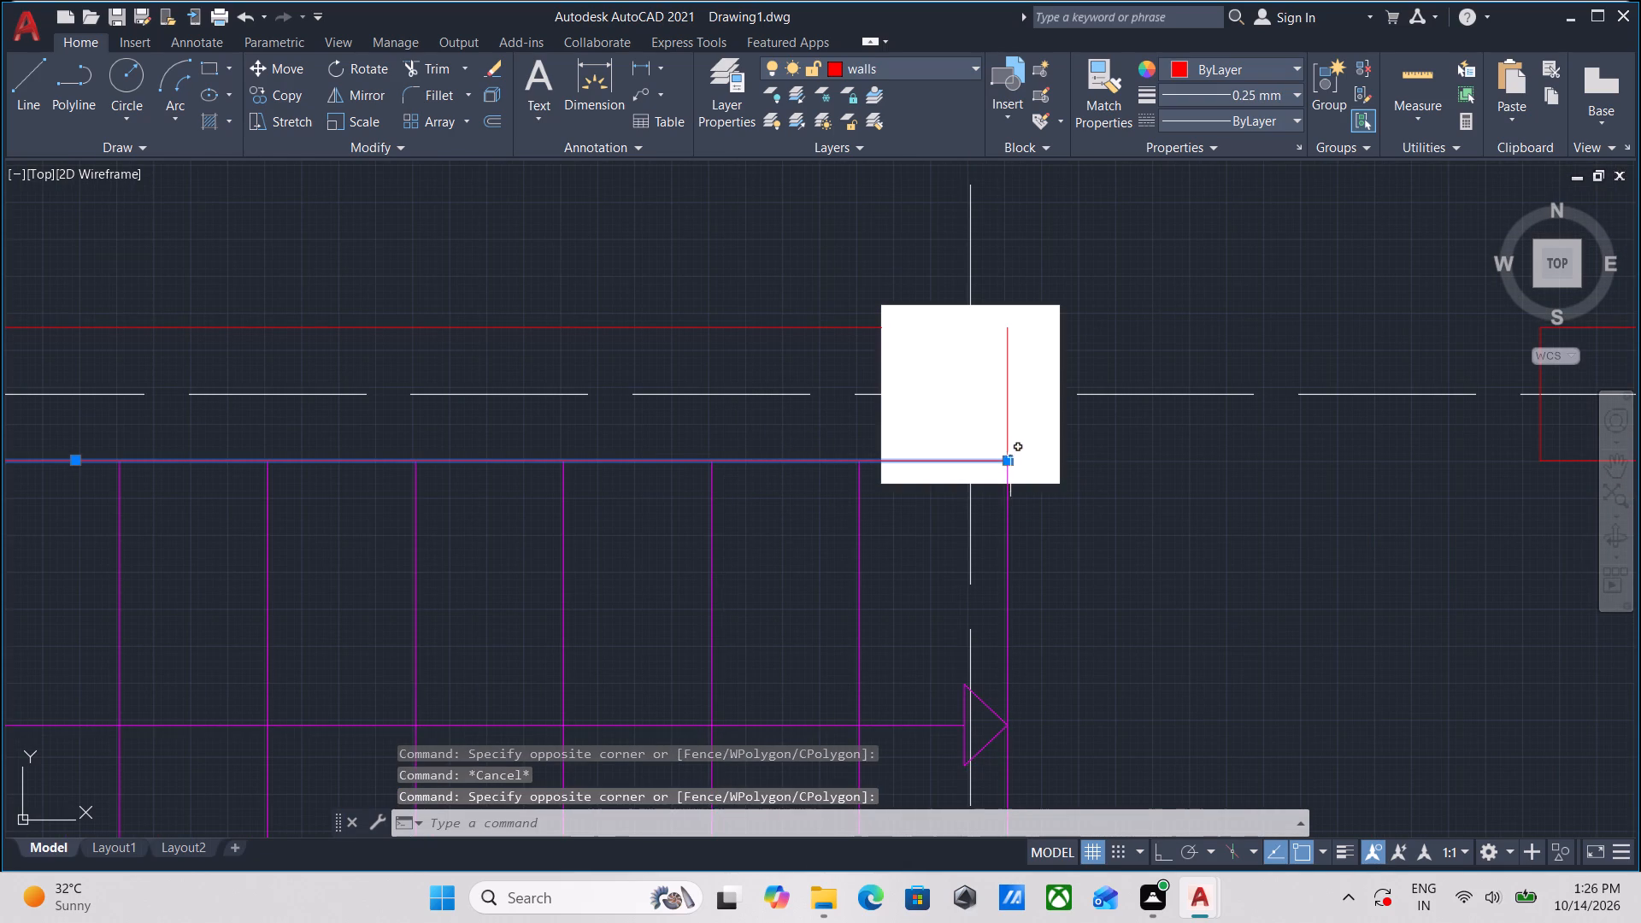
{"action": "left_click", "coordinate": [1011, 461]}
{"action": "left_click", "coordinate": [891, 461]}
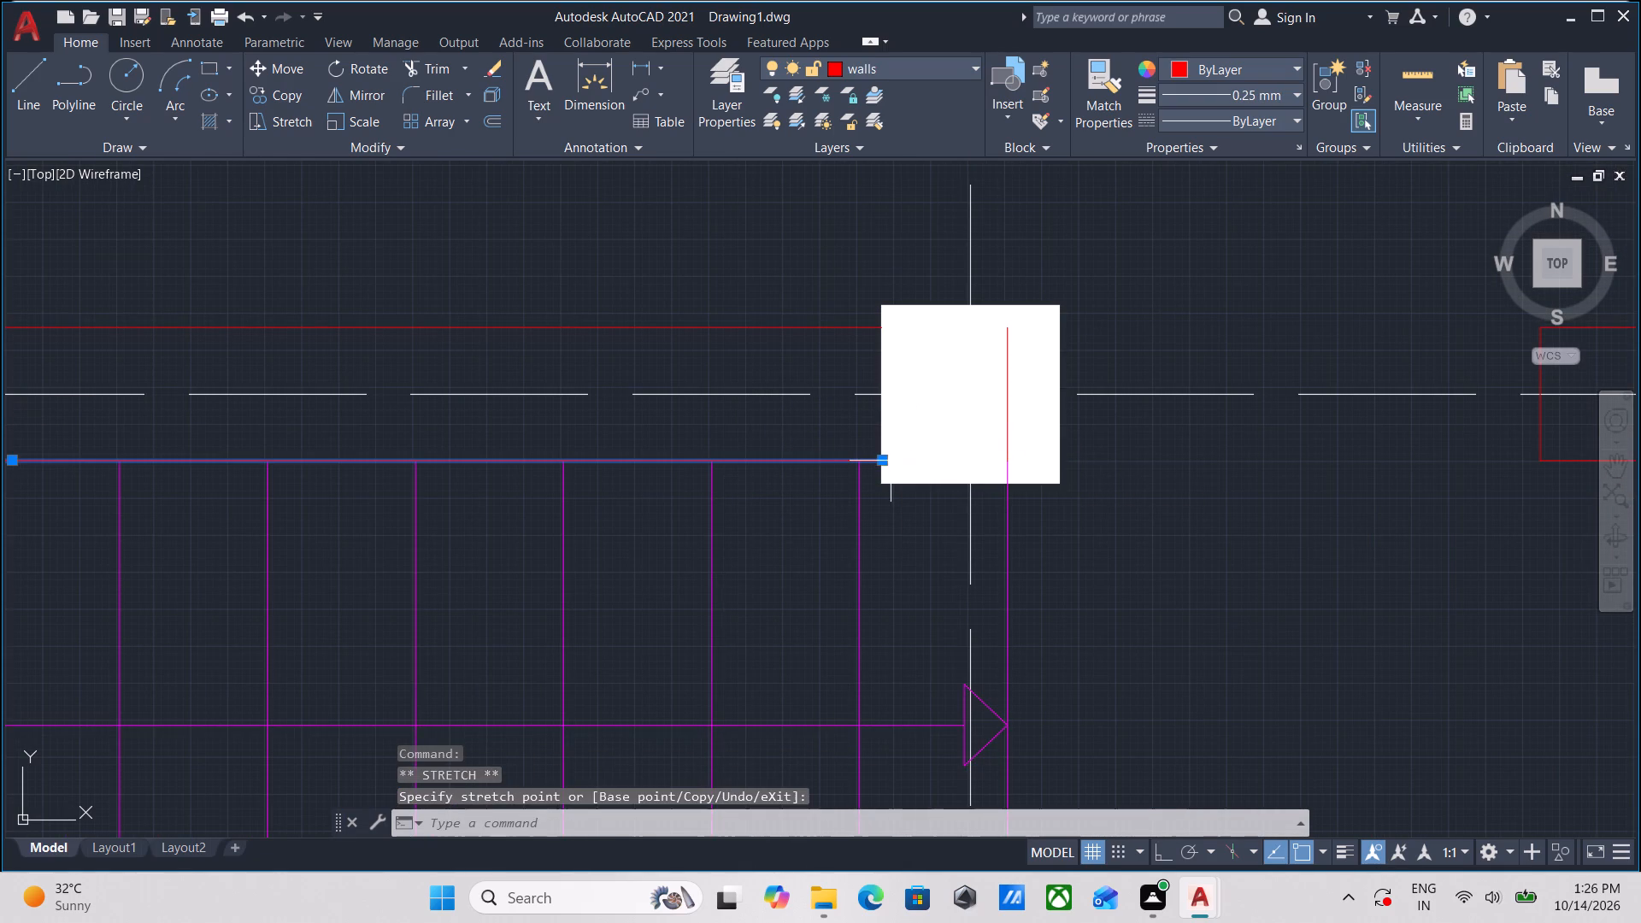
{"action": "scroll", "coordinate": [891, 461], "scroll_direction": "down", "scroll_amount": 1}
{"action": "key", "text": "Escape"}
Shorten the stairs' east edge line at its north end to the south face of the row C column.
{"action": "left_click", "coordinate": [1002, 503]}
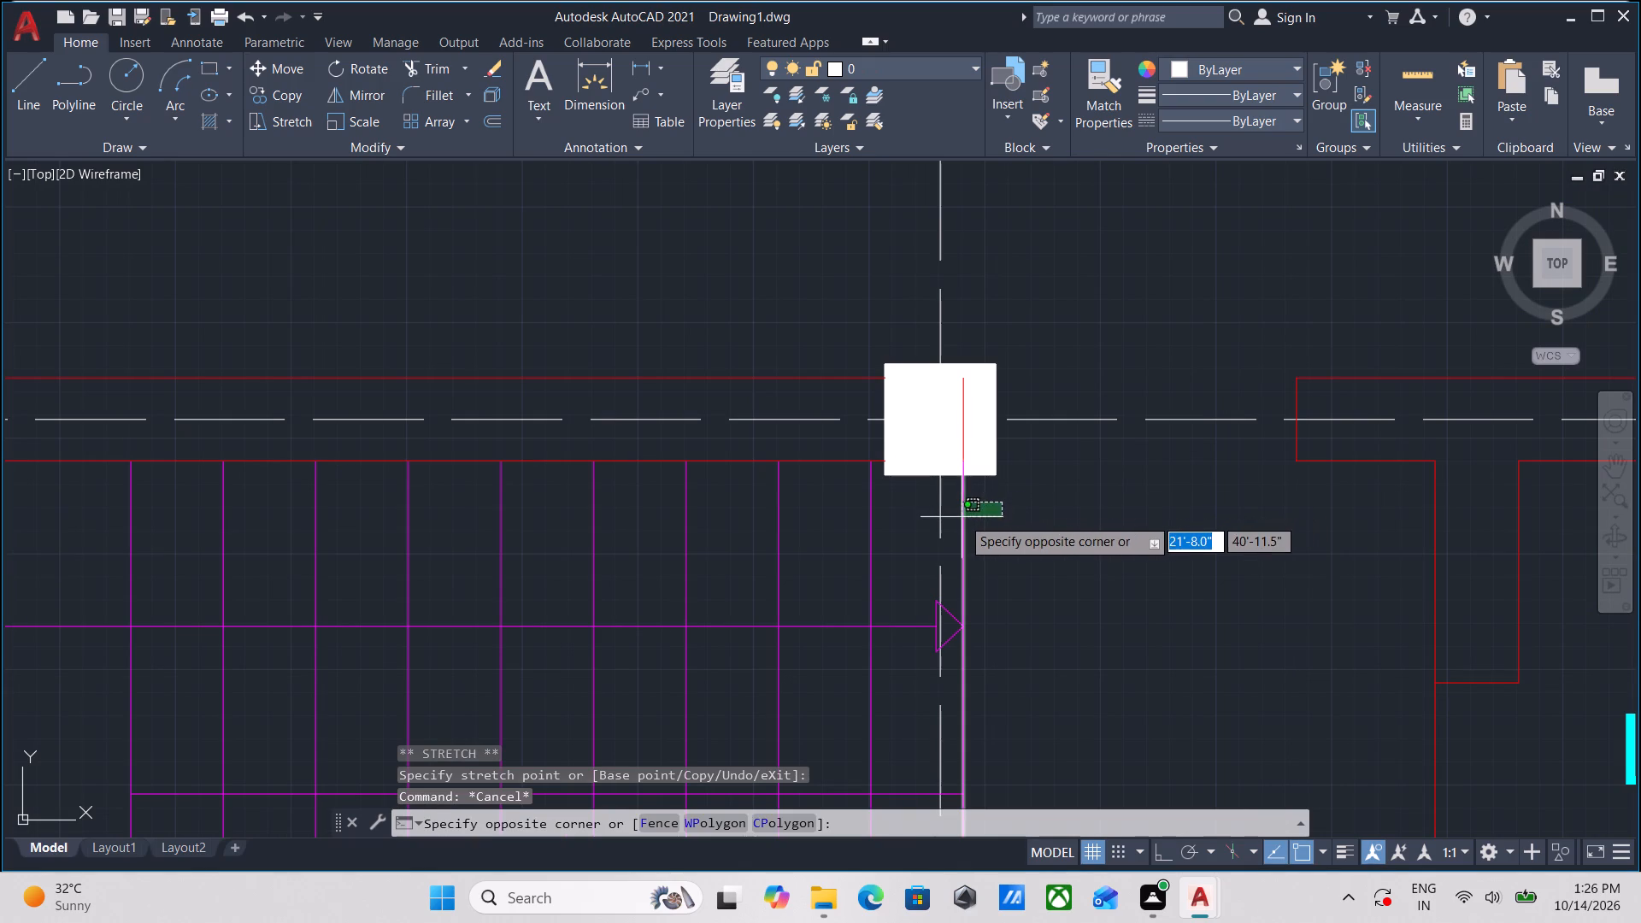
{"action": "left_click", "coordinate": [962, 518]}
{"action": "scroll", "coordinate": [959, 441], "scroll_direction": "up", "scroll_amount": 2}
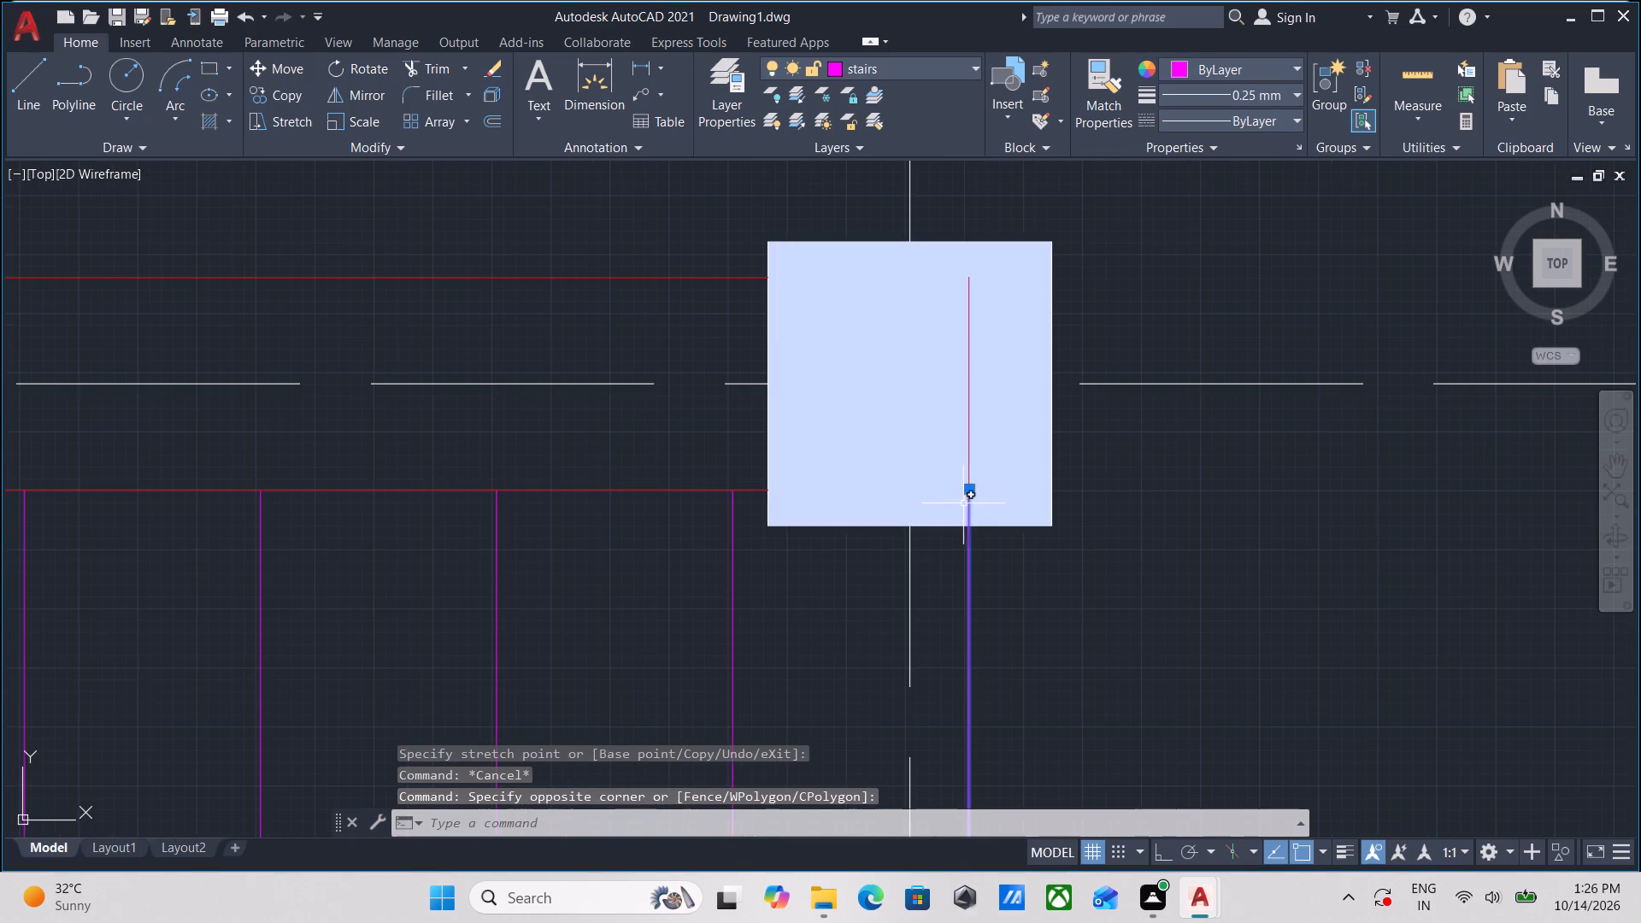
{"action": "left_click", "coordinate": [970, 493]}
{"action": "left_click", "coordinate": [972, 525]}
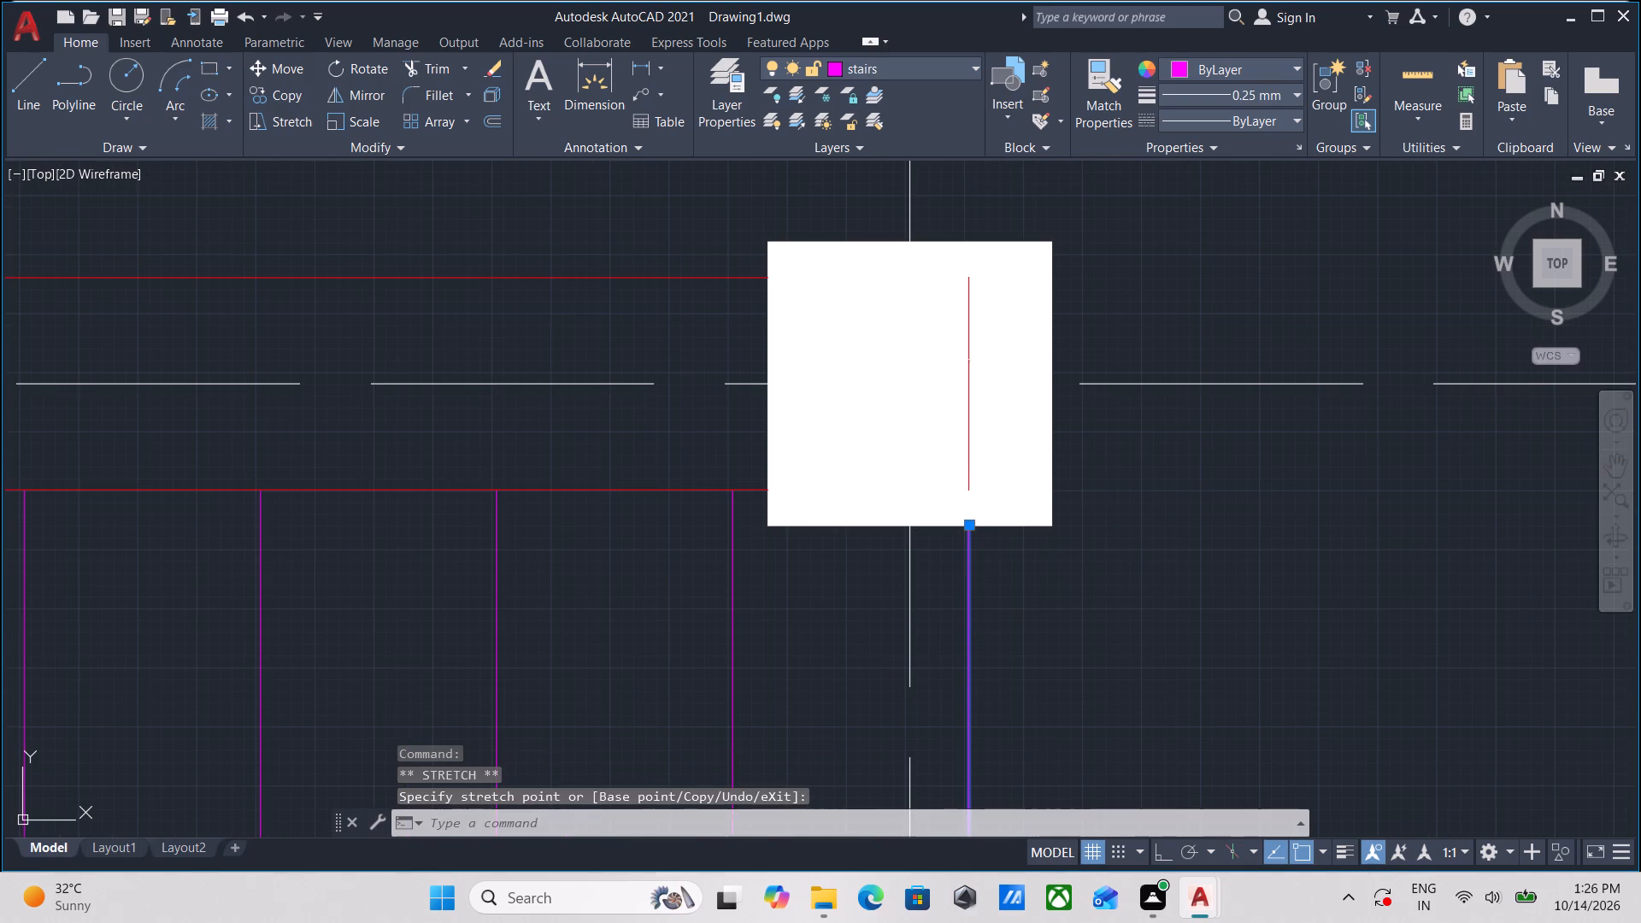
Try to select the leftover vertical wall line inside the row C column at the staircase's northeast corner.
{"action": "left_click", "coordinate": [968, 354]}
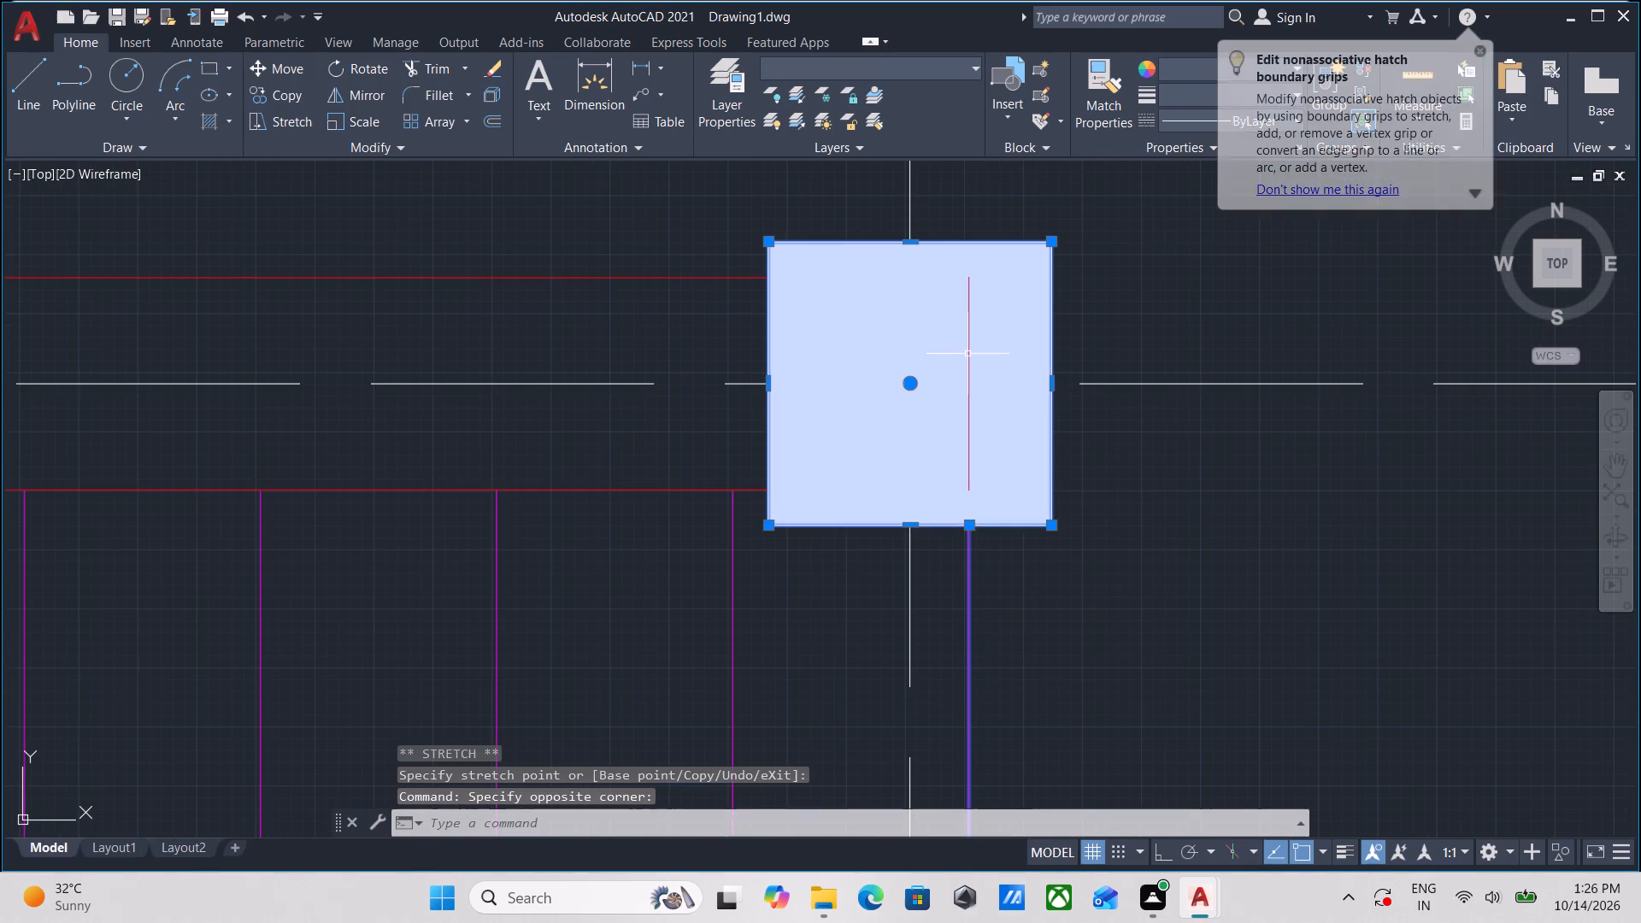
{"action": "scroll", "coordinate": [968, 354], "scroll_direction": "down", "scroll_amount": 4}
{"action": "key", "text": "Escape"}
Erase the solid hatch of the row C column near the staircase's northwest corner.
{"action": "scroll", "coordinate": [964, 346], "scroll_direction": "down", "scroll_amount": 3}
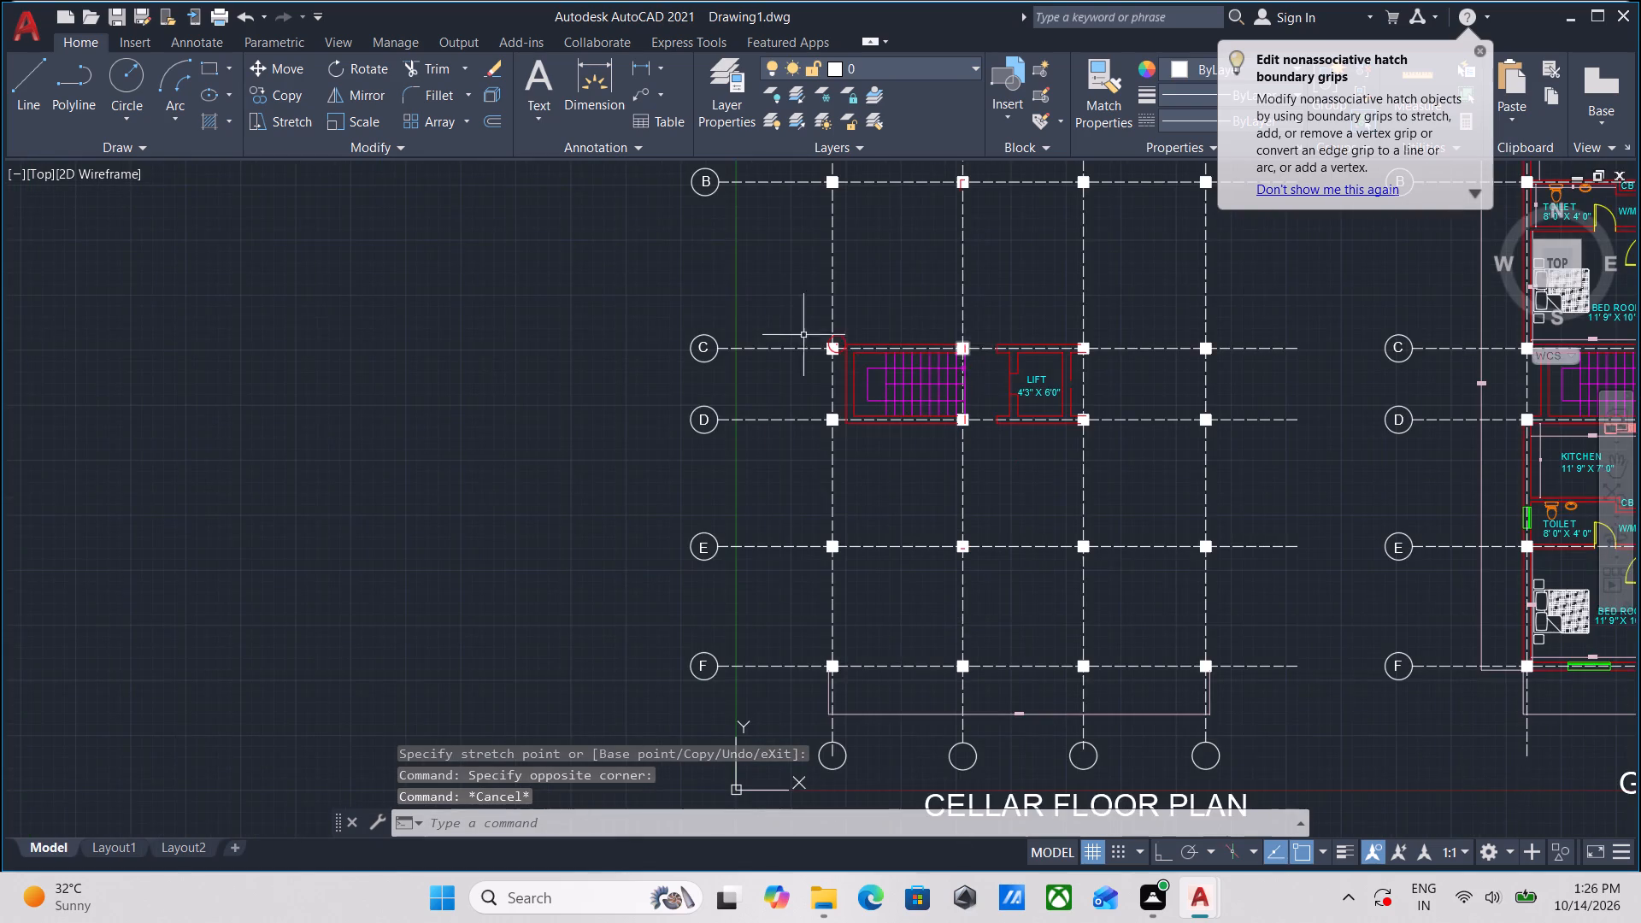
{"action": "scroll", "coordinate": [791, 332], "scroll_direction": "up", "scroll_amount": 3}
{"action": "scroll", "coordinate": [991, 379], "scroll_direction": "up", "scroll_amount": 5}
{"action": "scroll", "coordinate": [912, 368], "scroll_direction": "up", "scroll_amount": 1}
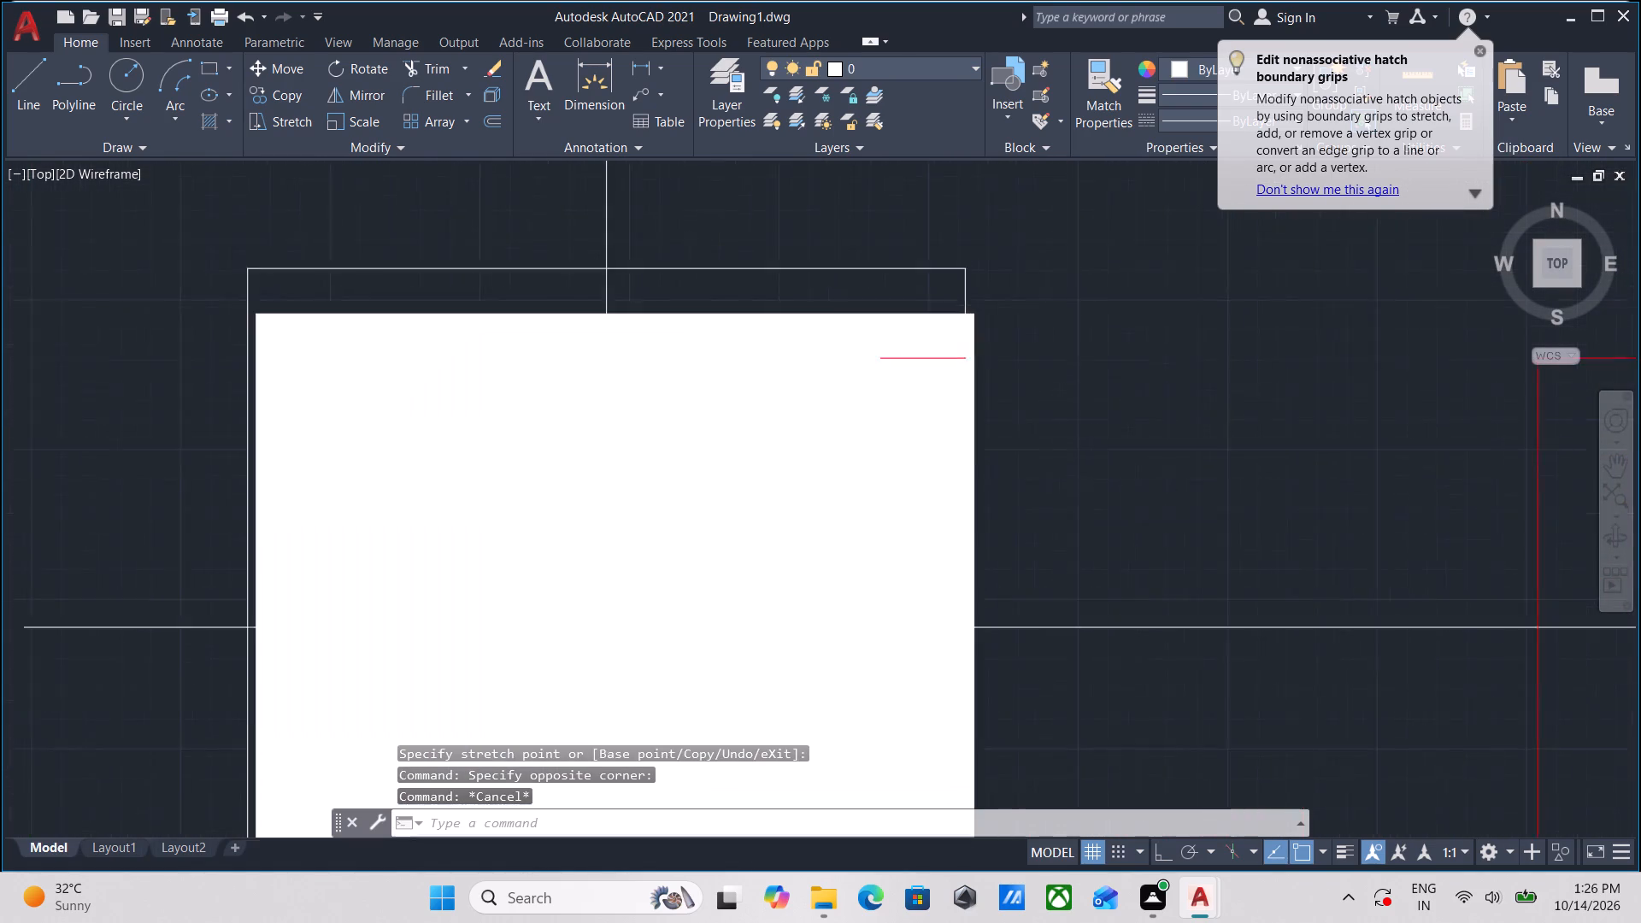
{"action": "scroll", "coordinate": [912, 368], "scroll_direction": "up", "scroll_amount": 2}
{"action": "scroll", "coordinate": [842, 344], "scroll_direction": "up", "scroll_amount": 3}
{"action": "left_click", "coordinate": [841, 344]}
{"action": "scroll", "coordinate": [790, 307], "scroll_direction": "down", "scroll_amount": 7}
{"action": "right_click", "coordinate": [790, 307]}
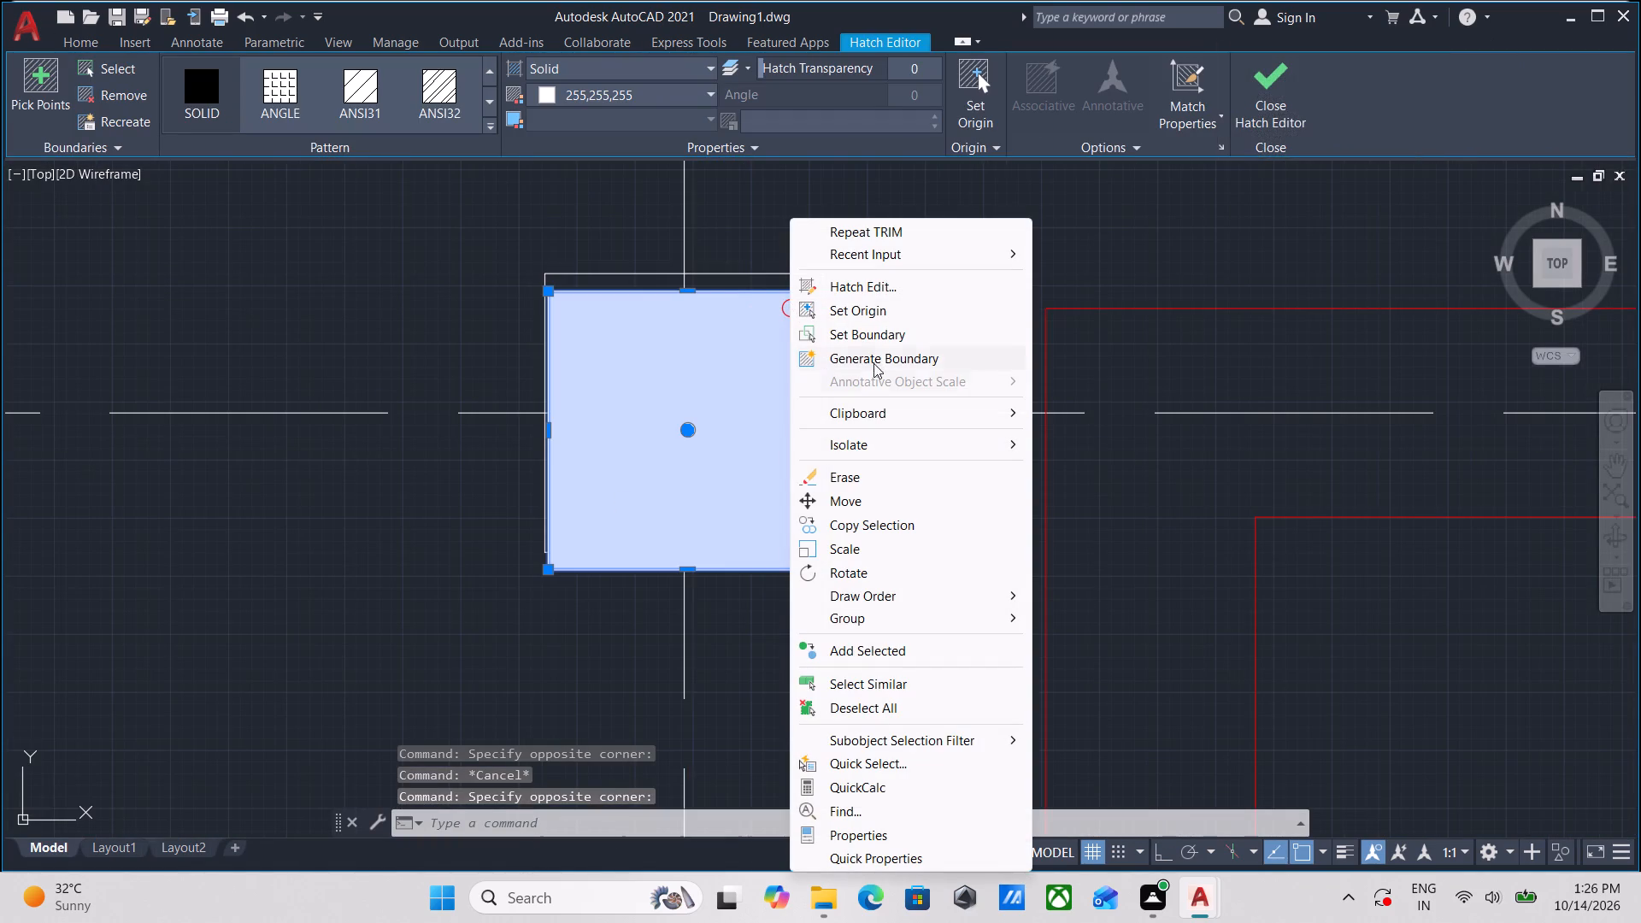
{"action": "left_click", "coordinate": [856, 485]}
Erase the short leftover wall line inside the unhatched row C column.
{"action": "scroll", "coordinate": [762, 259], "scroll_direction": "up", "scroll_amount": 2}
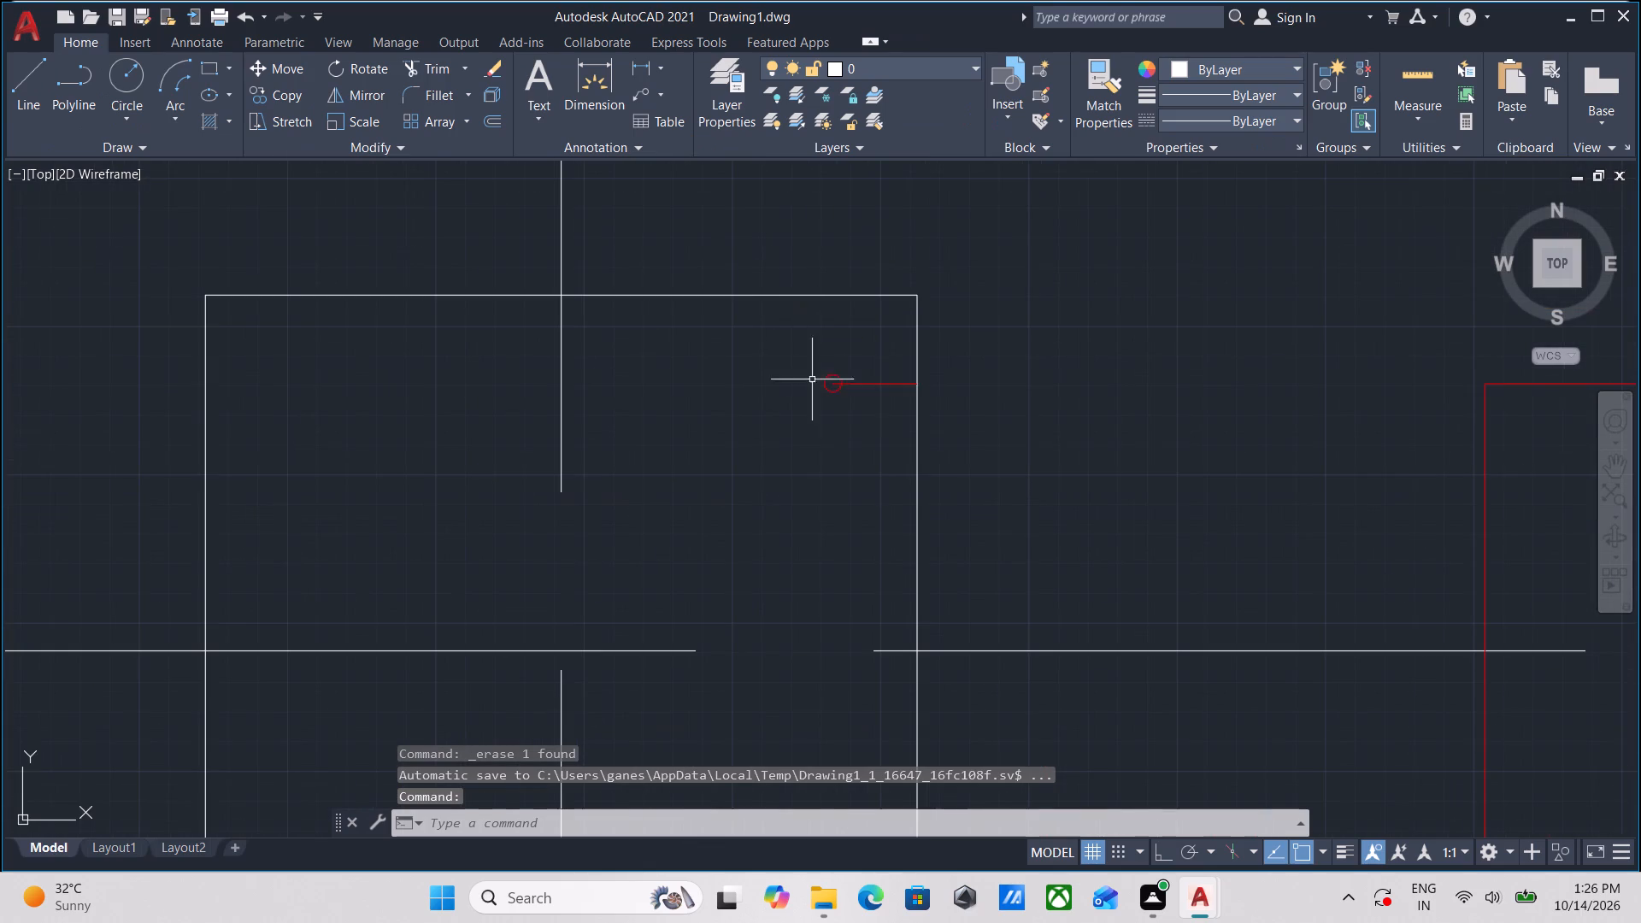
{"action": "left_click", "coordinate": [849, 438]}
{"action": "left_click", "coordinate": [803, 339]}
{"action": "right_click", "coordinate": [803, 339]}
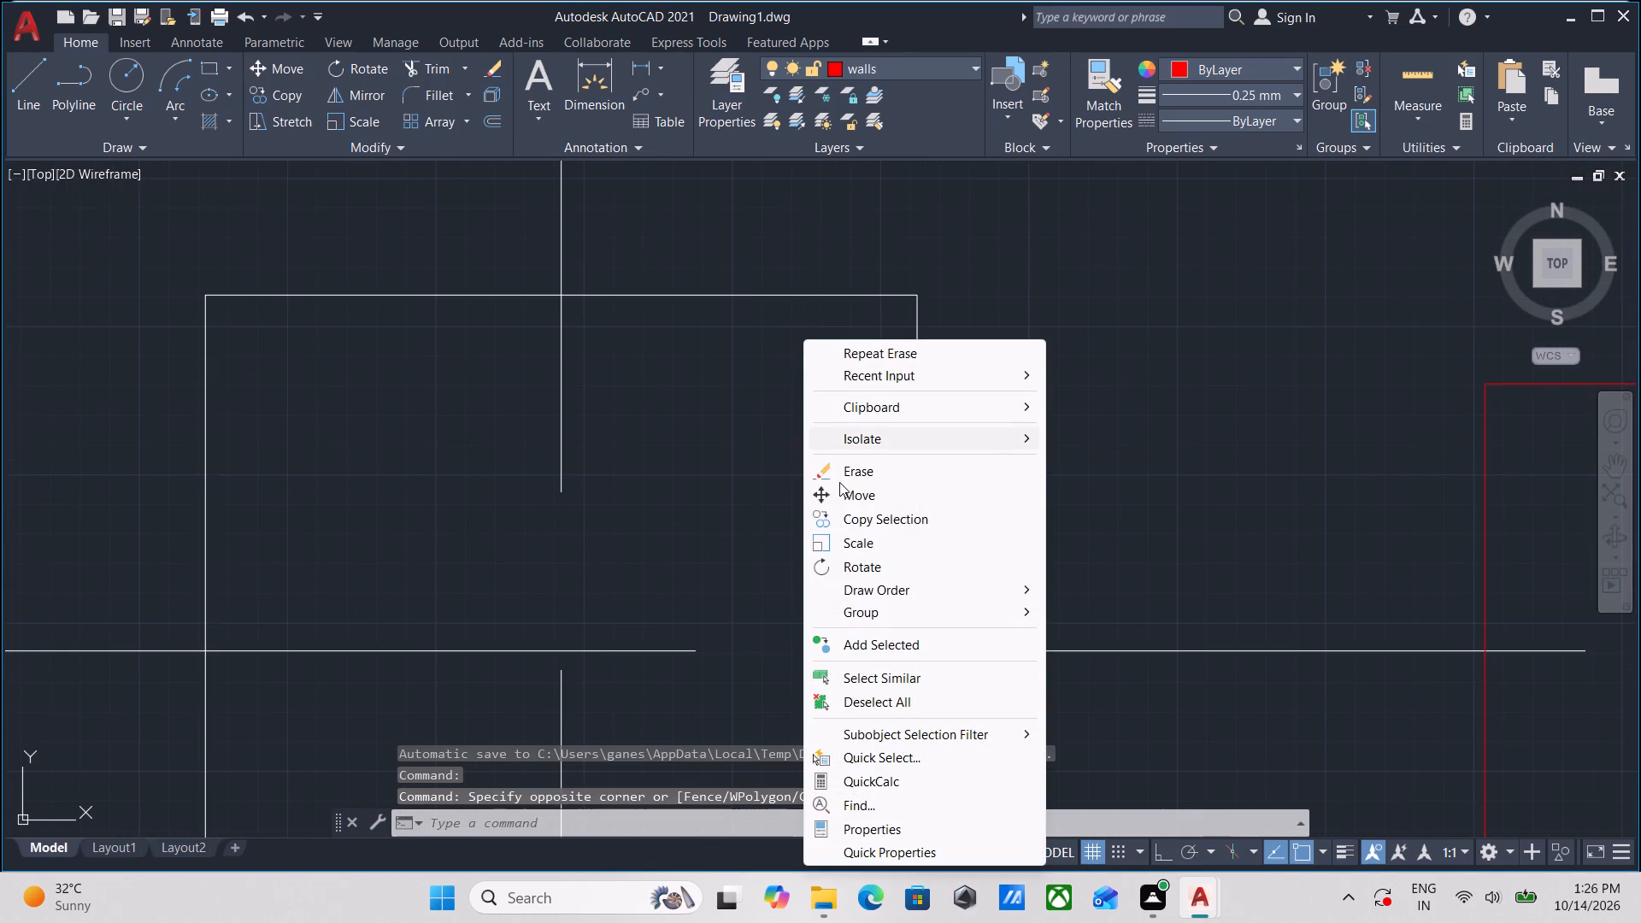
{"action": "left_click", "coordinate": [844, 474]}
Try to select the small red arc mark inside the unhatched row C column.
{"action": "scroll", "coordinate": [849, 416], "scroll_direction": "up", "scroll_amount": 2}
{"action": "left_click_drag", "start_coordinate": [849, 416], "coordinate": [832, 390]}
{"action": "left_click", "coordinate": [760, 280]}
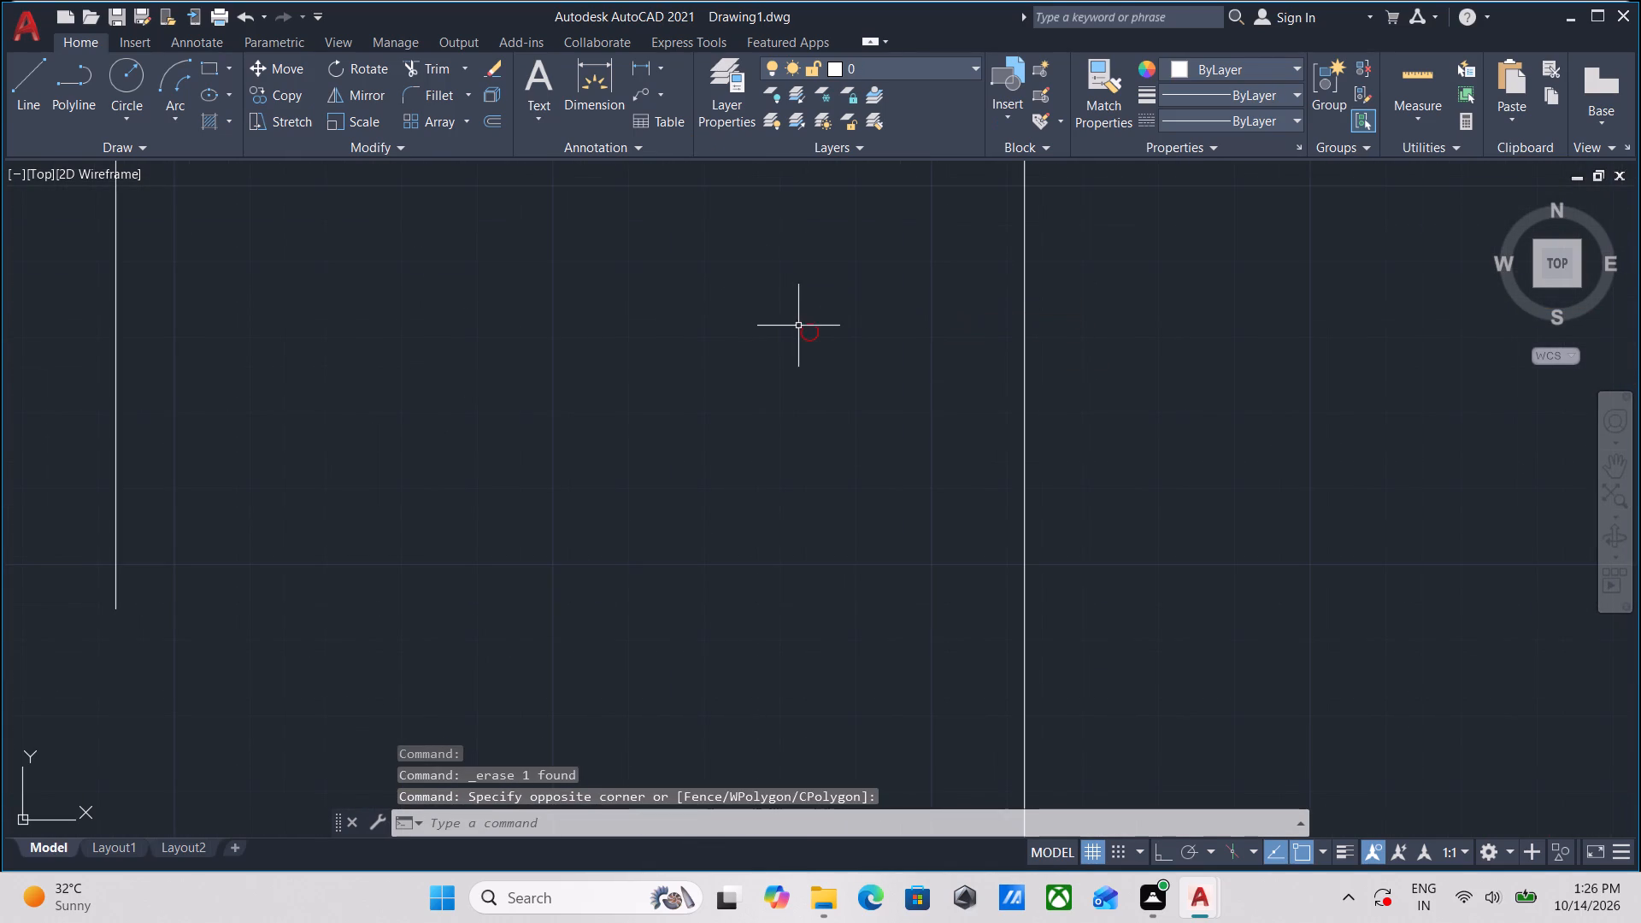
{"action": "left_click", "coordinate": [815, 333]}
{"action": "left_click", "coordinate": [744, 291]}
Extend the upper segment of the lift's outer east wall line southward to close the gap in it.
{"action": "scroll", "coordinate": [744, 291], "scroll_direction": "down", "scroll_amount": 3}
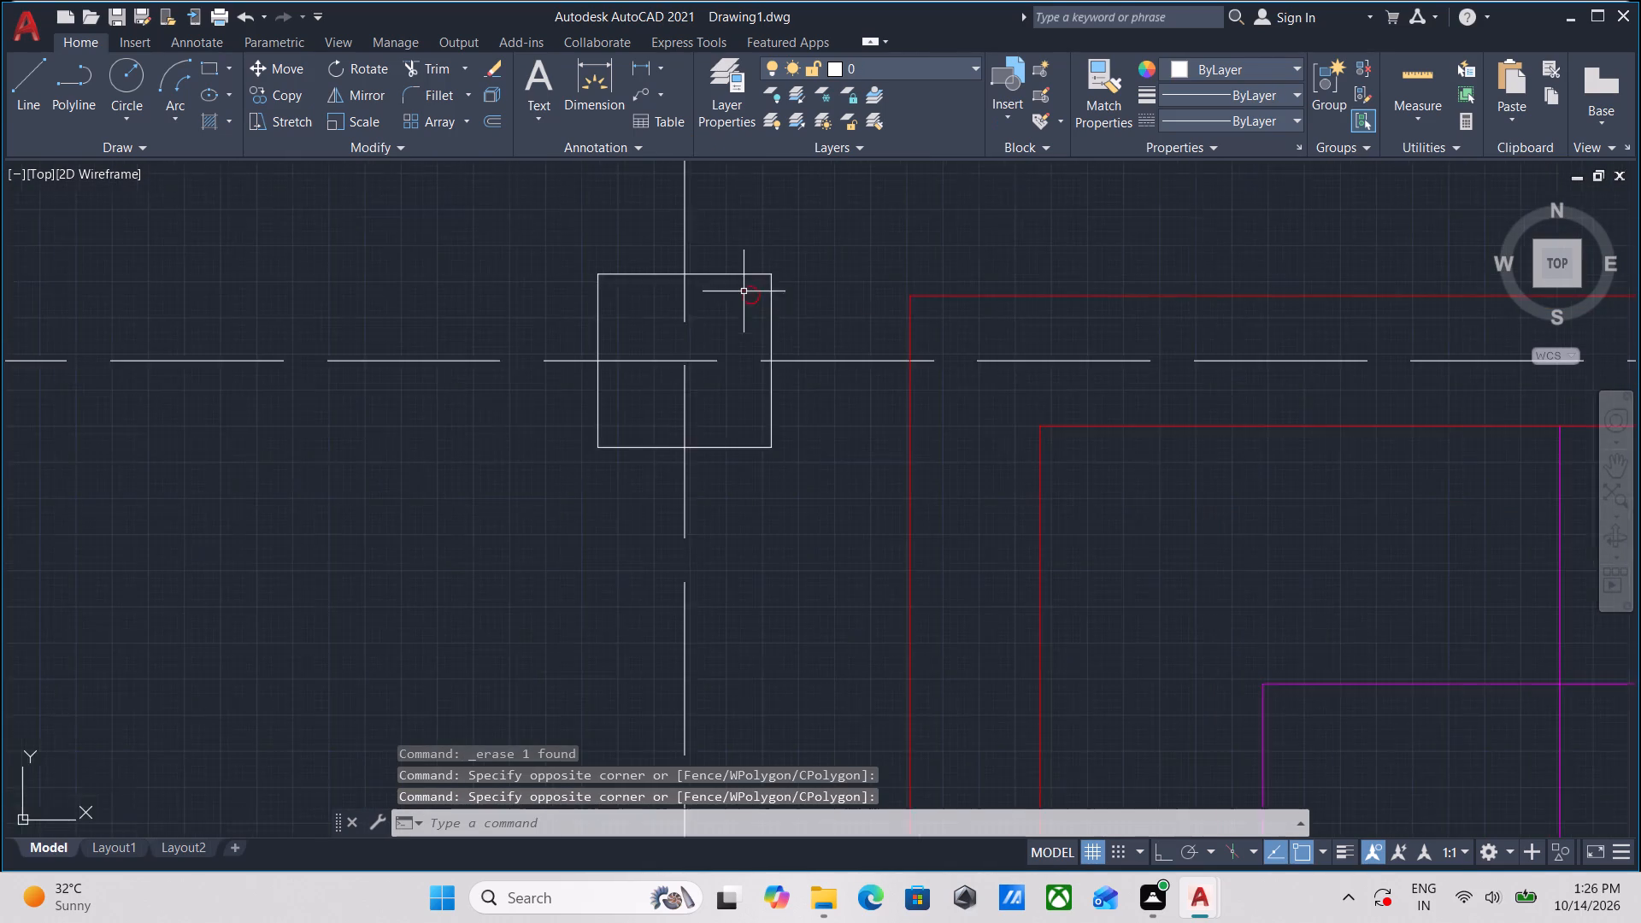
{"action": "scroll", "coordinate": [744, 291], "scroll_direction": "down", "scroll_amount": 17}
{"action": "scroll", "coordinate": [768, 303], "scroll_direction": "down", "scroll_amount": 5}
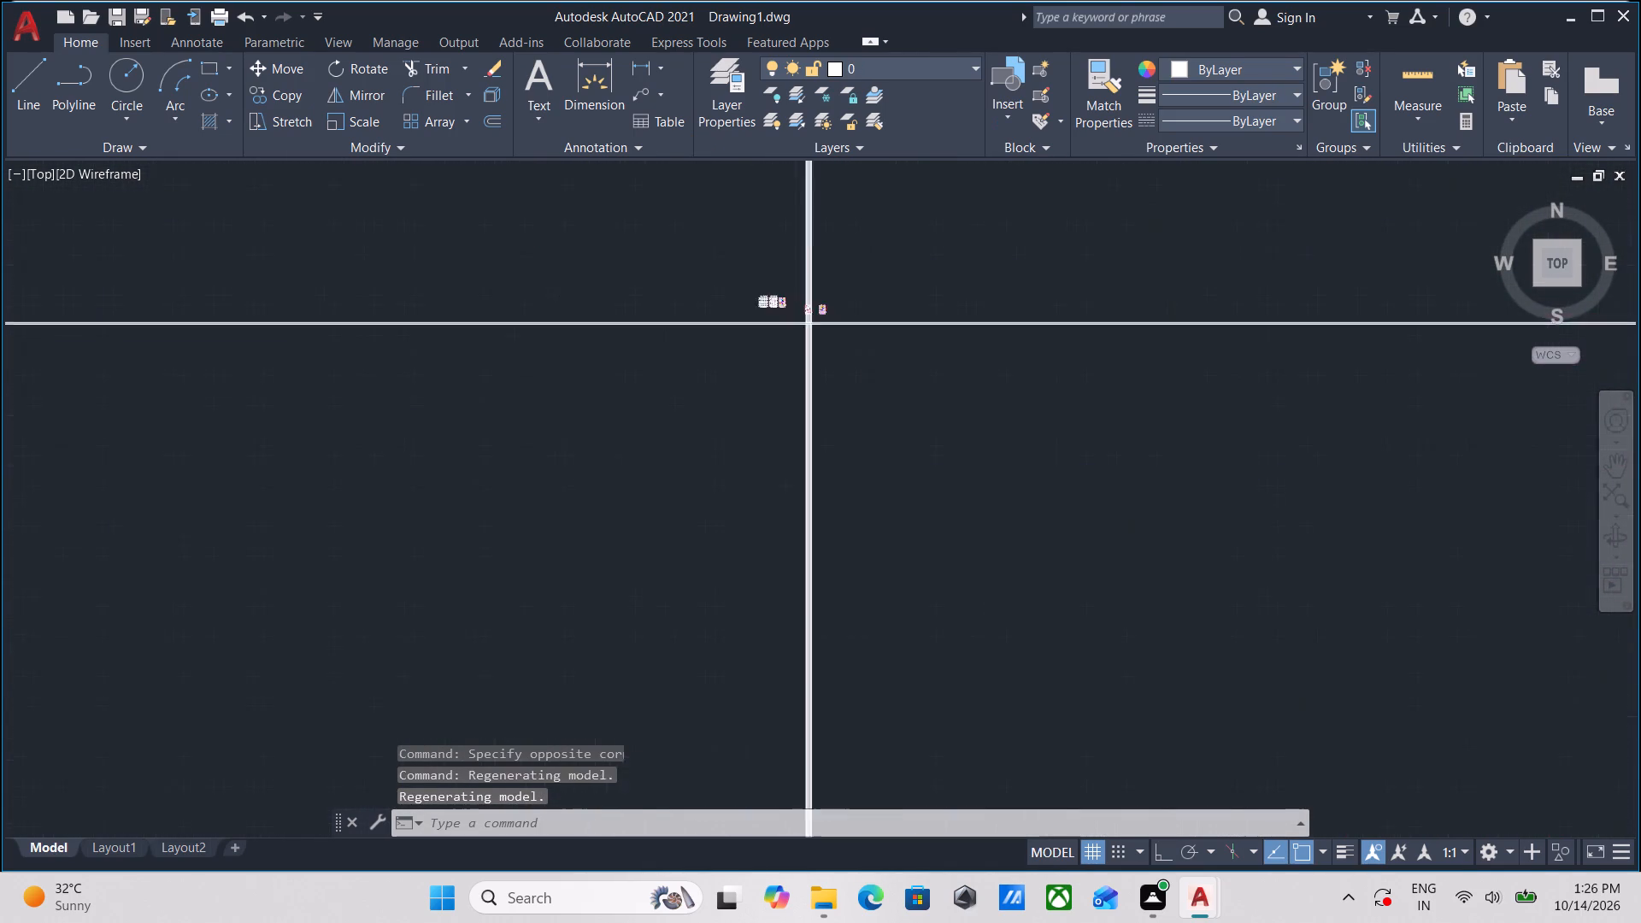
{"action": "scroll", "coordinate": [768, 303], "scroll_direction": "up", "scroll_amount": 16}
{"action": "scroll", "coordinate": [582, 290], "scroll_direction": "down", "scroll_amount": 2}
{"action": "middle_click_drag", "start_coordinate": [582, 290], "coordinate": [619, 313]}
{"action": "middle_click_drag", "start_coordinate": [765, 350], "coordinate": [767, 389]}
{"action": "scroll", "coordinate": [767, 389], "scroll_direction": "down", "scroll_amount": 2}
{"action": "middle_click_drag", "start_coordinate": [767, 389], "coordinate": [765, 417]}
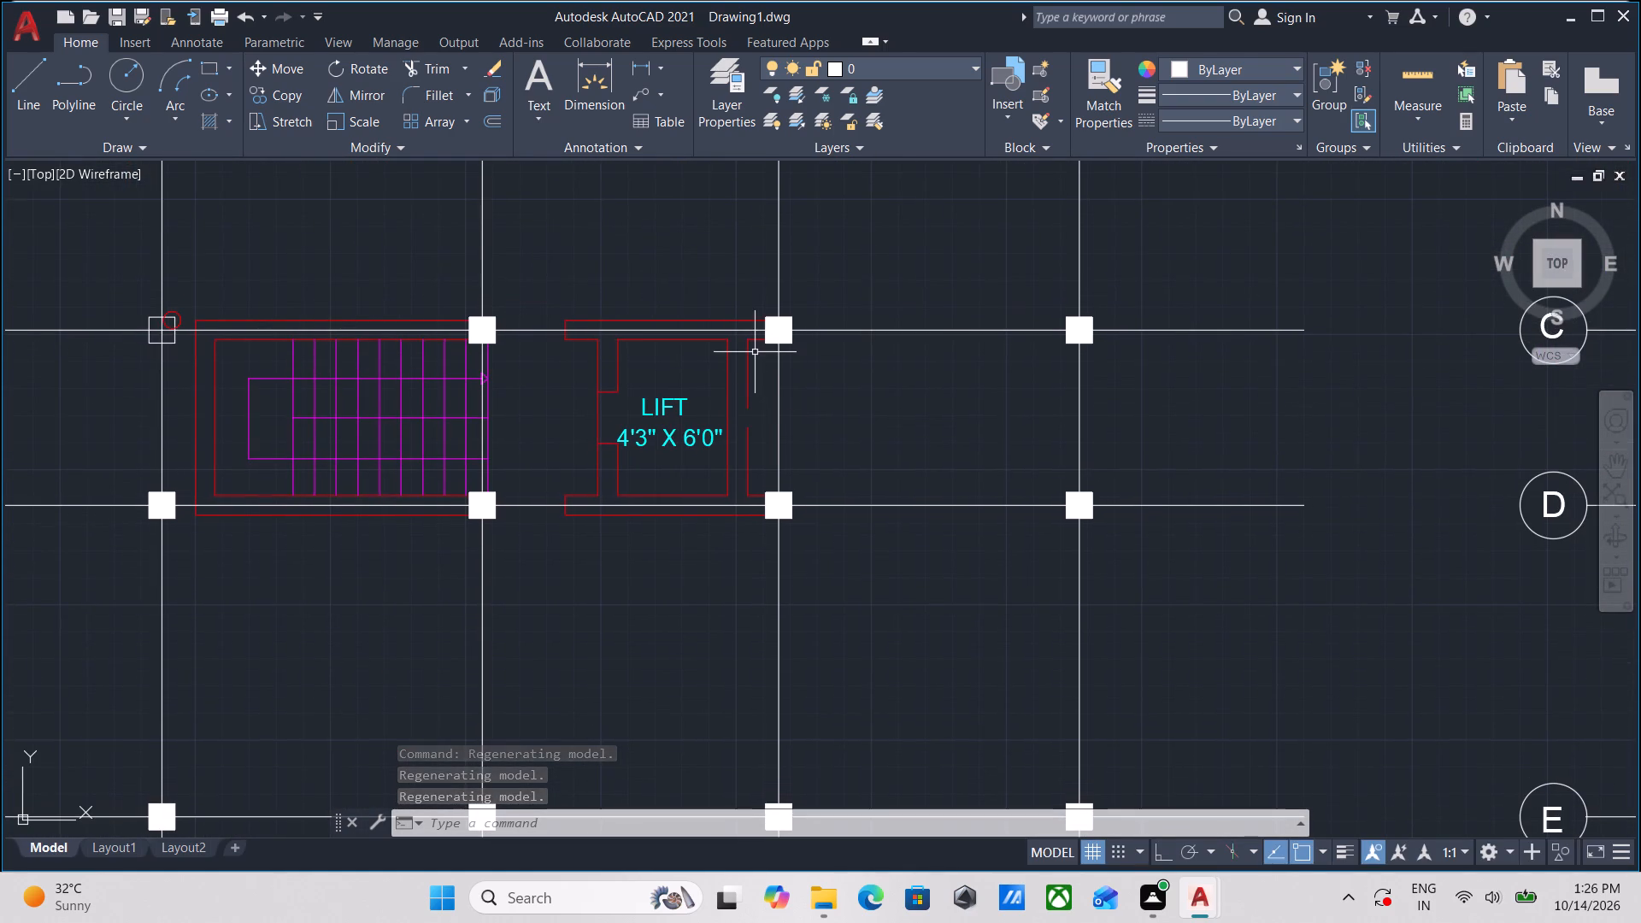
{"action": "middle_click", "coordinate": [755, 352]}
{"action": "scroll", "coordinate": [756, 352], "scroll_direction": "down", "scroll_amount": 1}
{"action": "scroll", "coordinate": [749, 352], "scroll_direction": "up", "scroll_amount": 2}
{"action": "scroll", "coordinate": [751, 457], "scroll_direction": "up", "scroll_amount": 2}
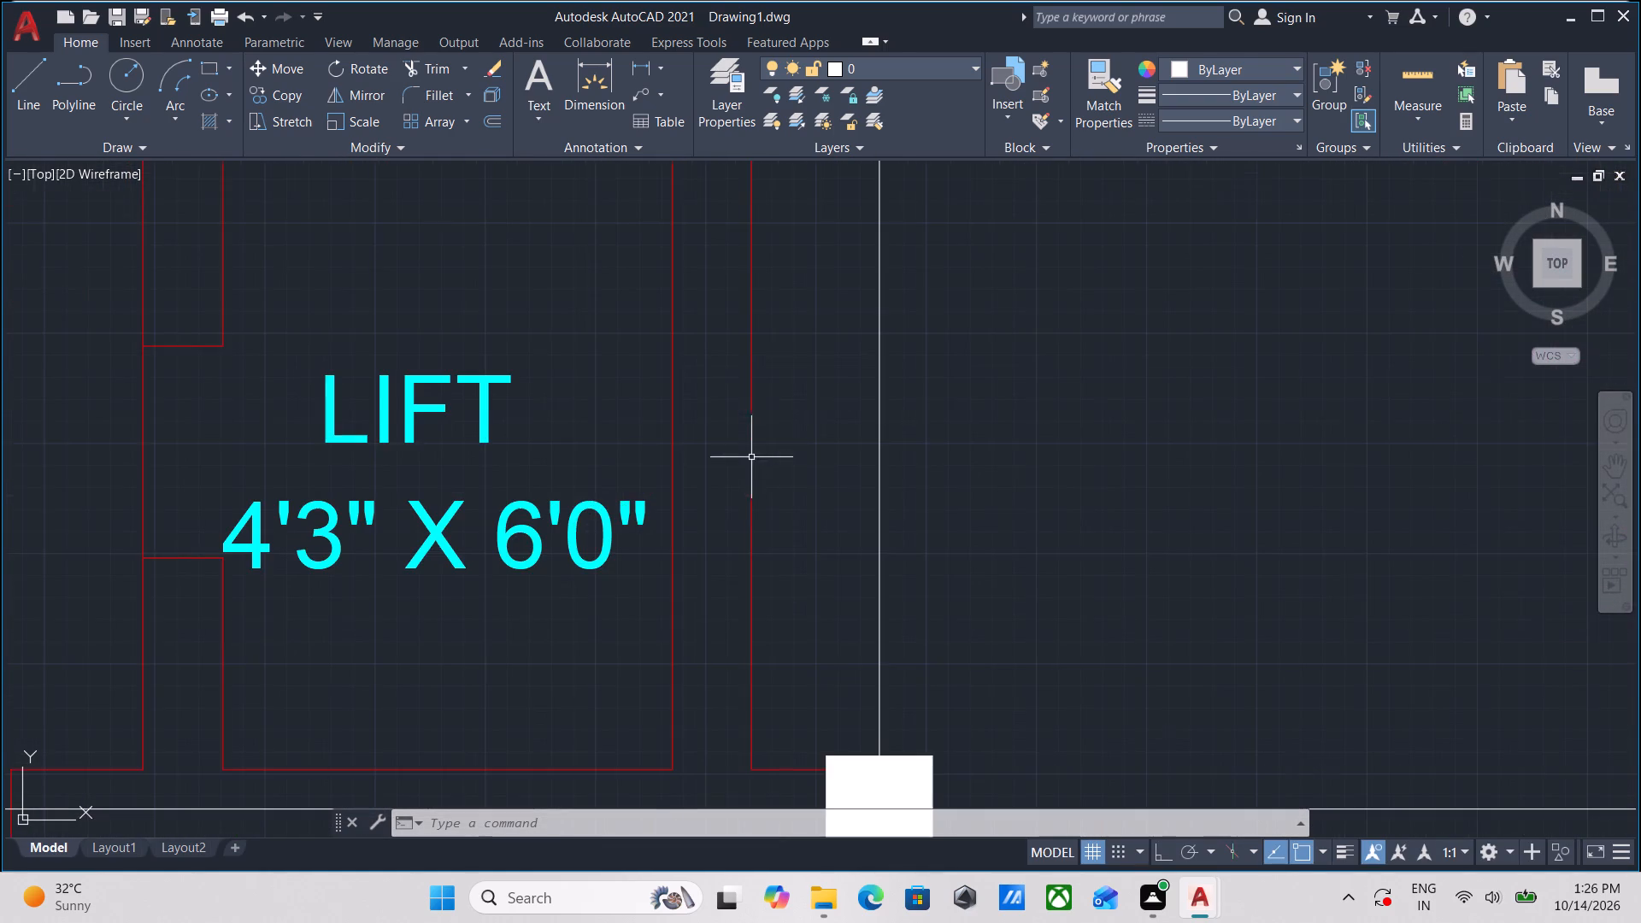
{"action": "middle_click", "coordinate": [784, 414]}
{"action": "type", "text": "EX"}
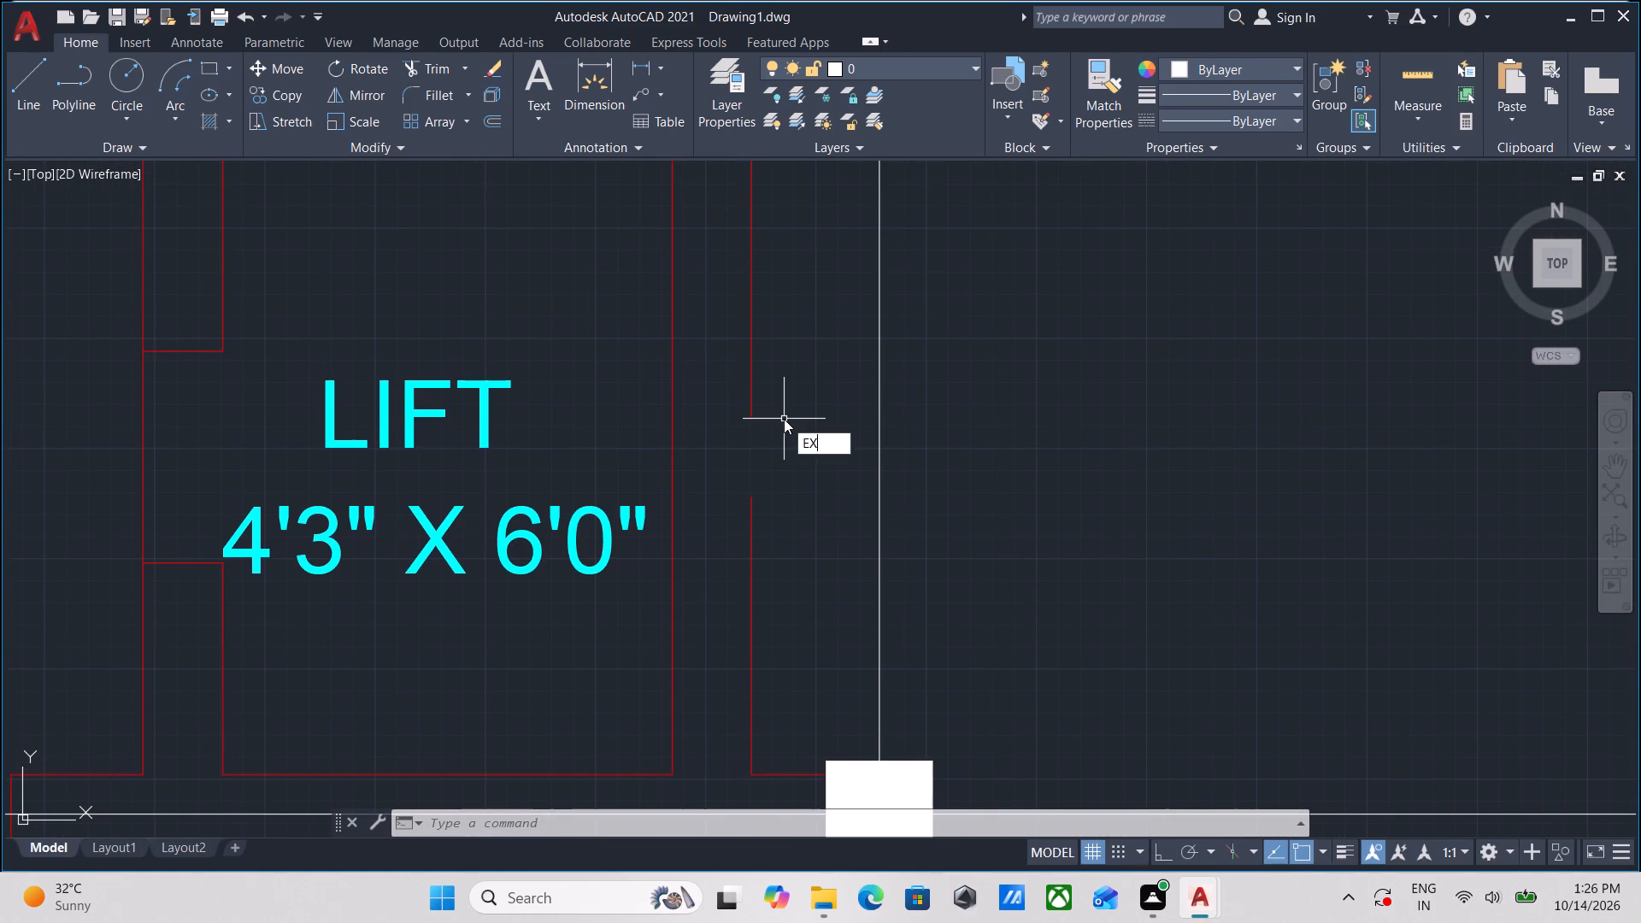
{"action": "key", "text": "Return"}
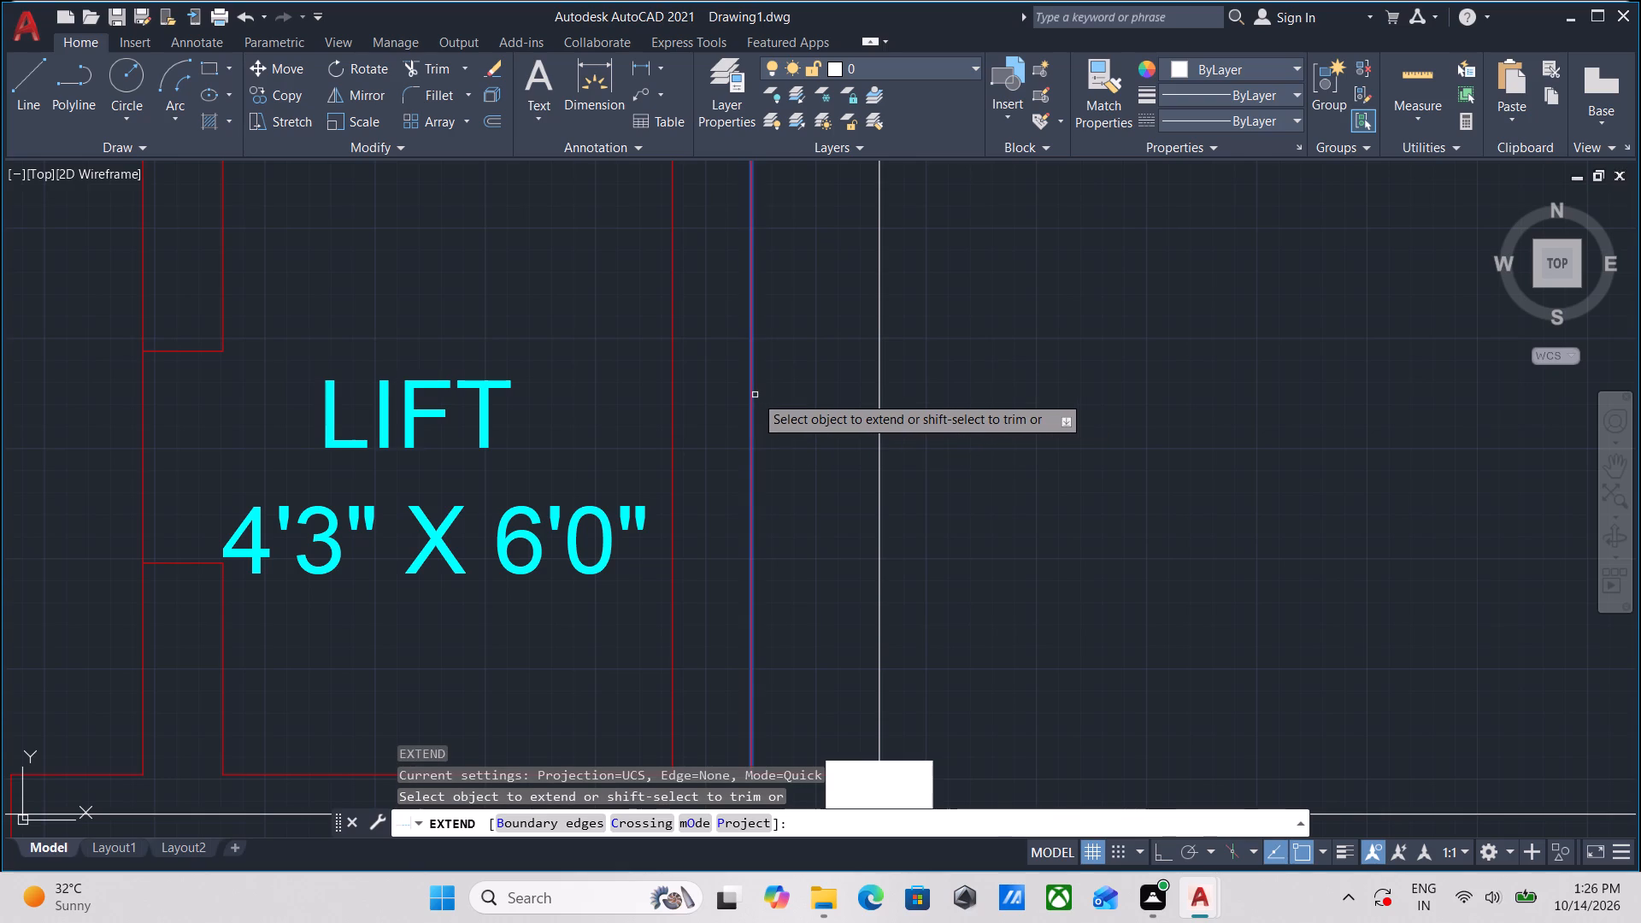
{"action": "left_click", "coordinate": [755, 395]}
{"action": "scroll", "coordinate": [755, 395], "scroll_direction": "down", "scroll_amount": 4}
{"action": "scroll", "coordinate": [755, 395], "scroll_direction": "up", "scroll_amount": 1}
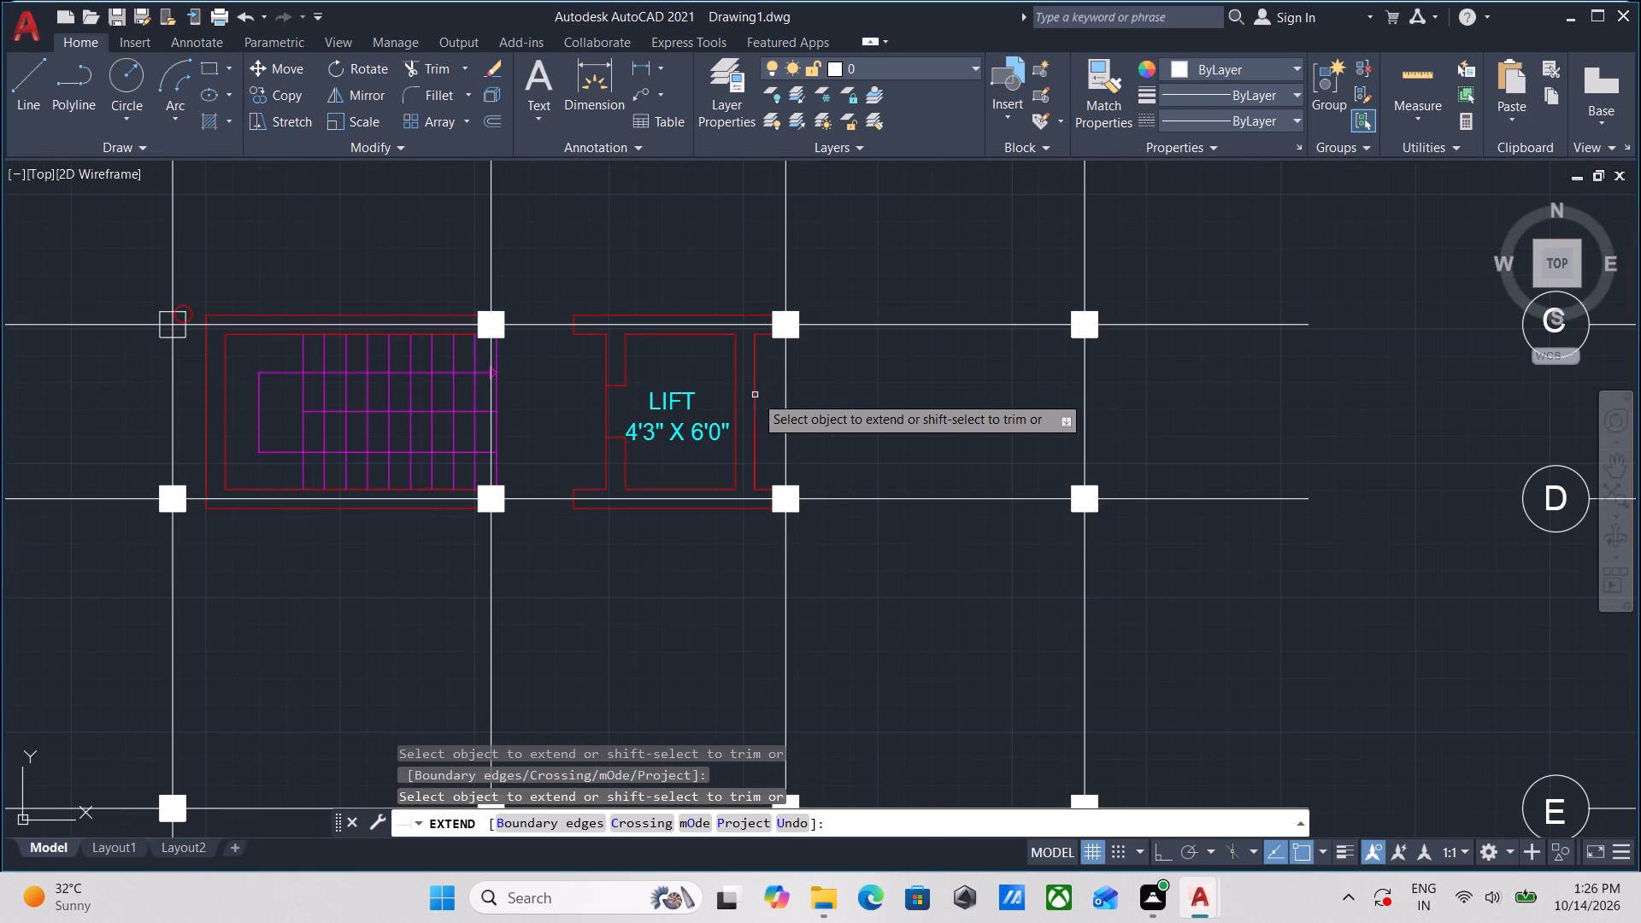
Extend the lift's outer east wall line to the outer north and outer south wall lines.
{"action": "left_click", "coordinate": [754, 354]}
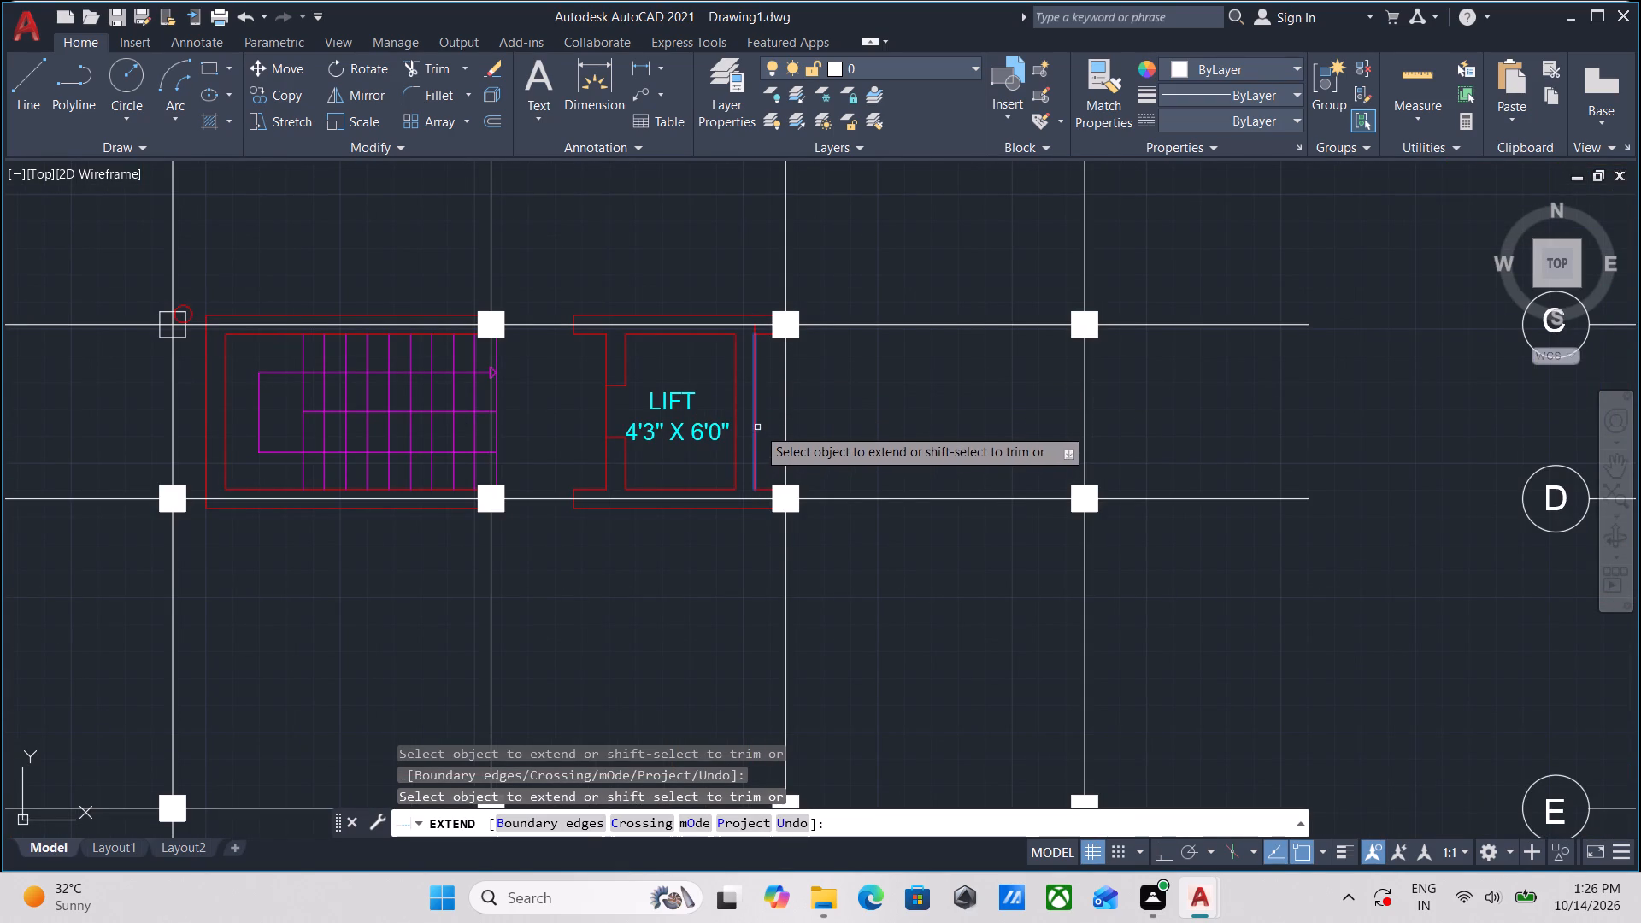
{"action": "left_click", "coordinate": [754, 361]}
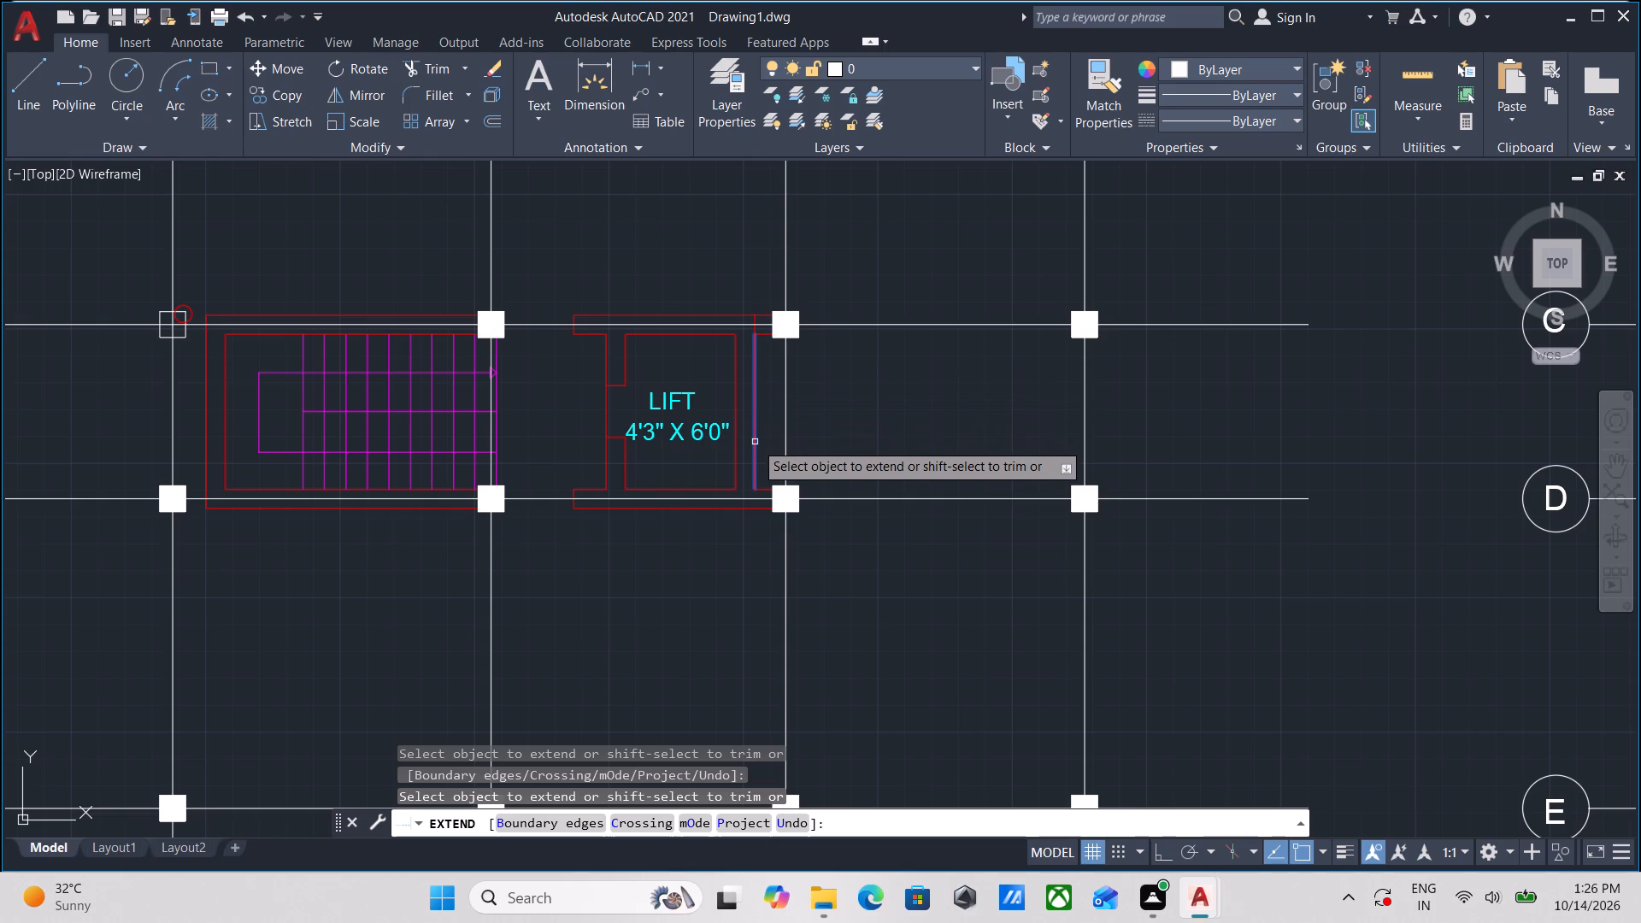
{"action": "scroll", "coordinate": [750, 463], "scroll_direction": "up", "scroll_amount": 2}
{"action": "left_click", "coordinate": [756, 465]}
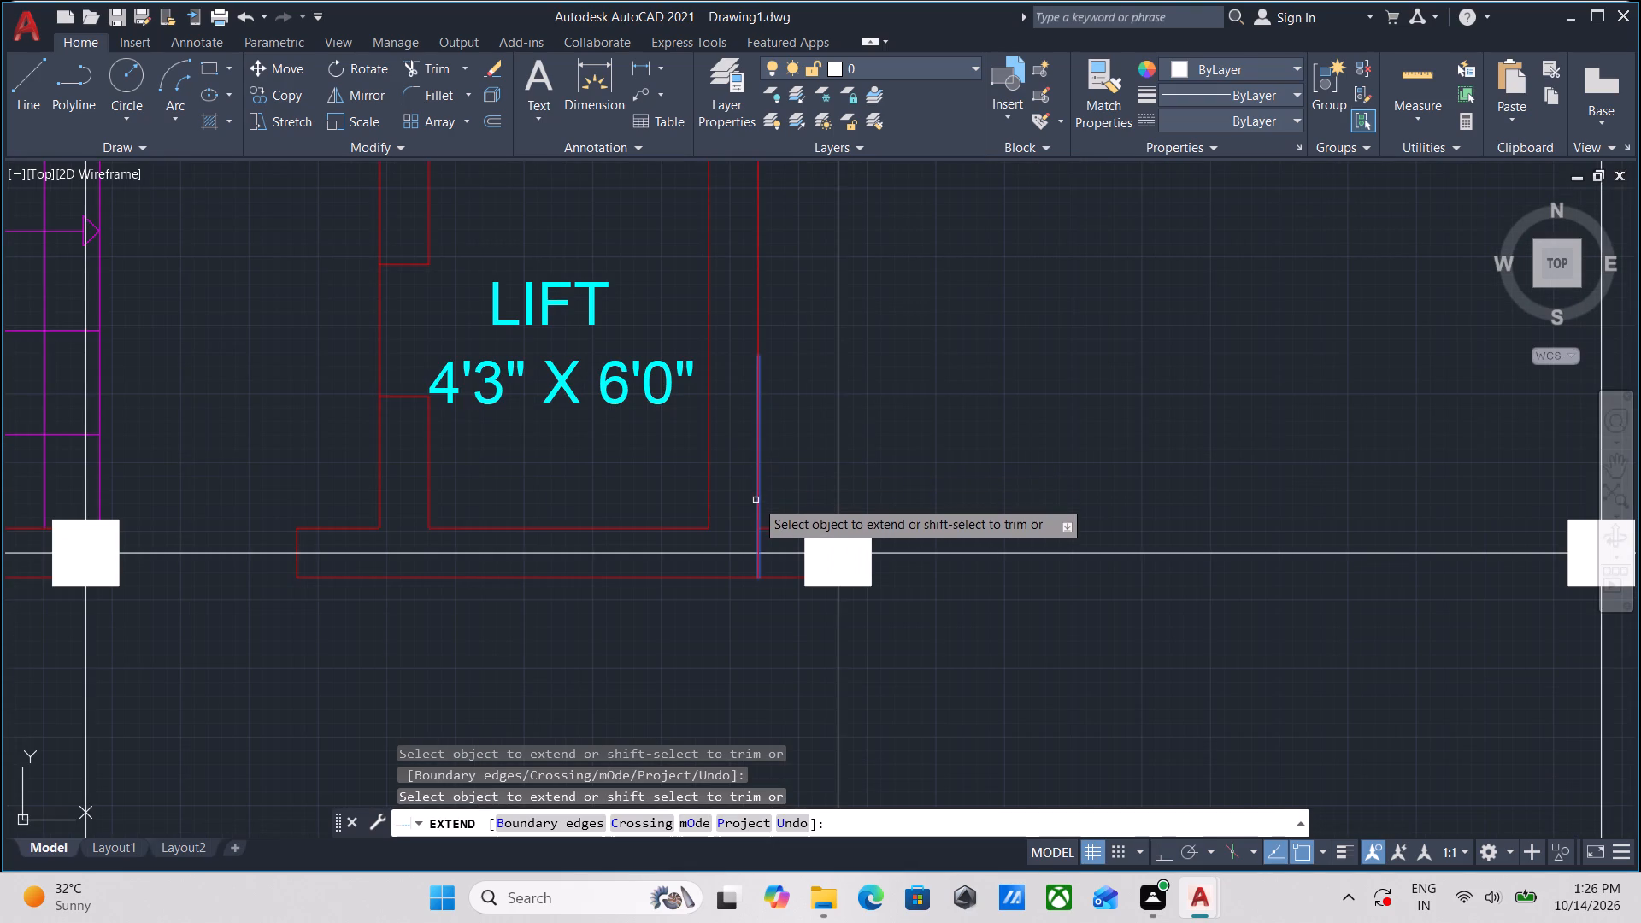
{"action": "left_click", "coordinate": [756, 500]}
{"action": "scroll", "coordinate": [780, 409], "scroll_direction": "down", "scroll_amount": 2}
{"action": "middle_click_drag", "start_coordinate": [780, 409], "coordinate": [771, 463]}
{"action": "scroll", "coordinate": [765, 483], "scroll_direction": "up", "scroll_amount": 3}
{"action": "key", "text": "Escape"}
Review the cellar plan's lift walls and columns alongside the other floor plans in the row.
{"action": "middle_click_drag", "start_coordinate": [774, 608], "coordinate": [754, 459]}
{"action": "scroll", "coordinate": [753, 453], "scroll_direction": "up", "scroll_amount": 1}
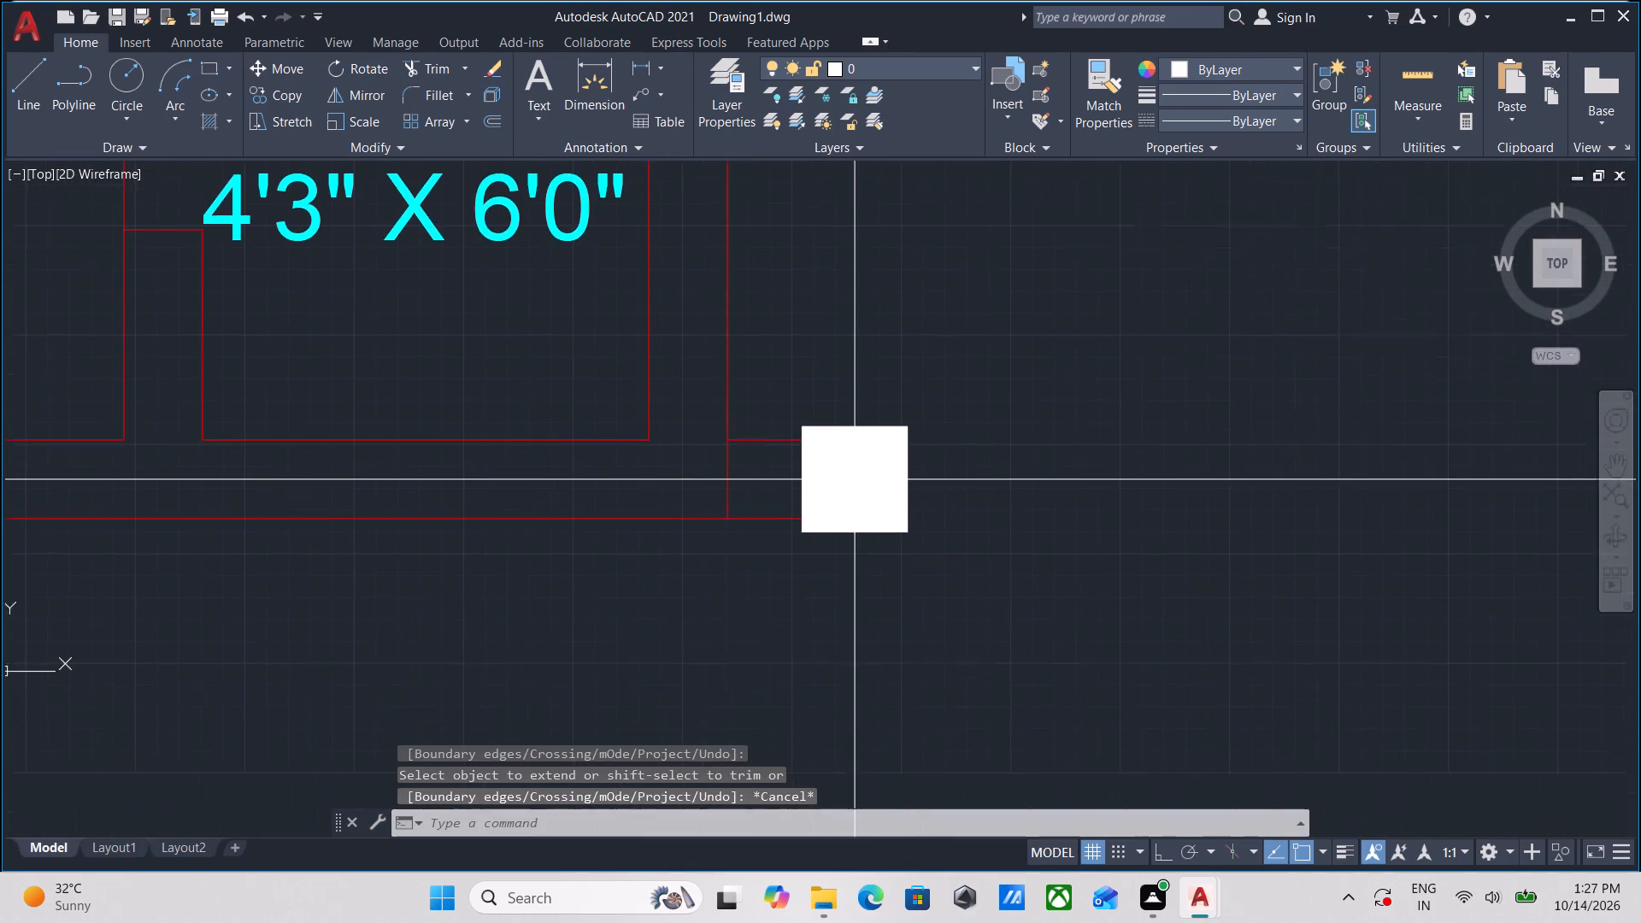
{"action": "scroll", "coordinate": [755, 442], "scroll_direction": "down", "scroll_amount": 6}
{"action": "middle_click_drag", "start_coordinate": [768, 485], "coordinate": [481, 488]}
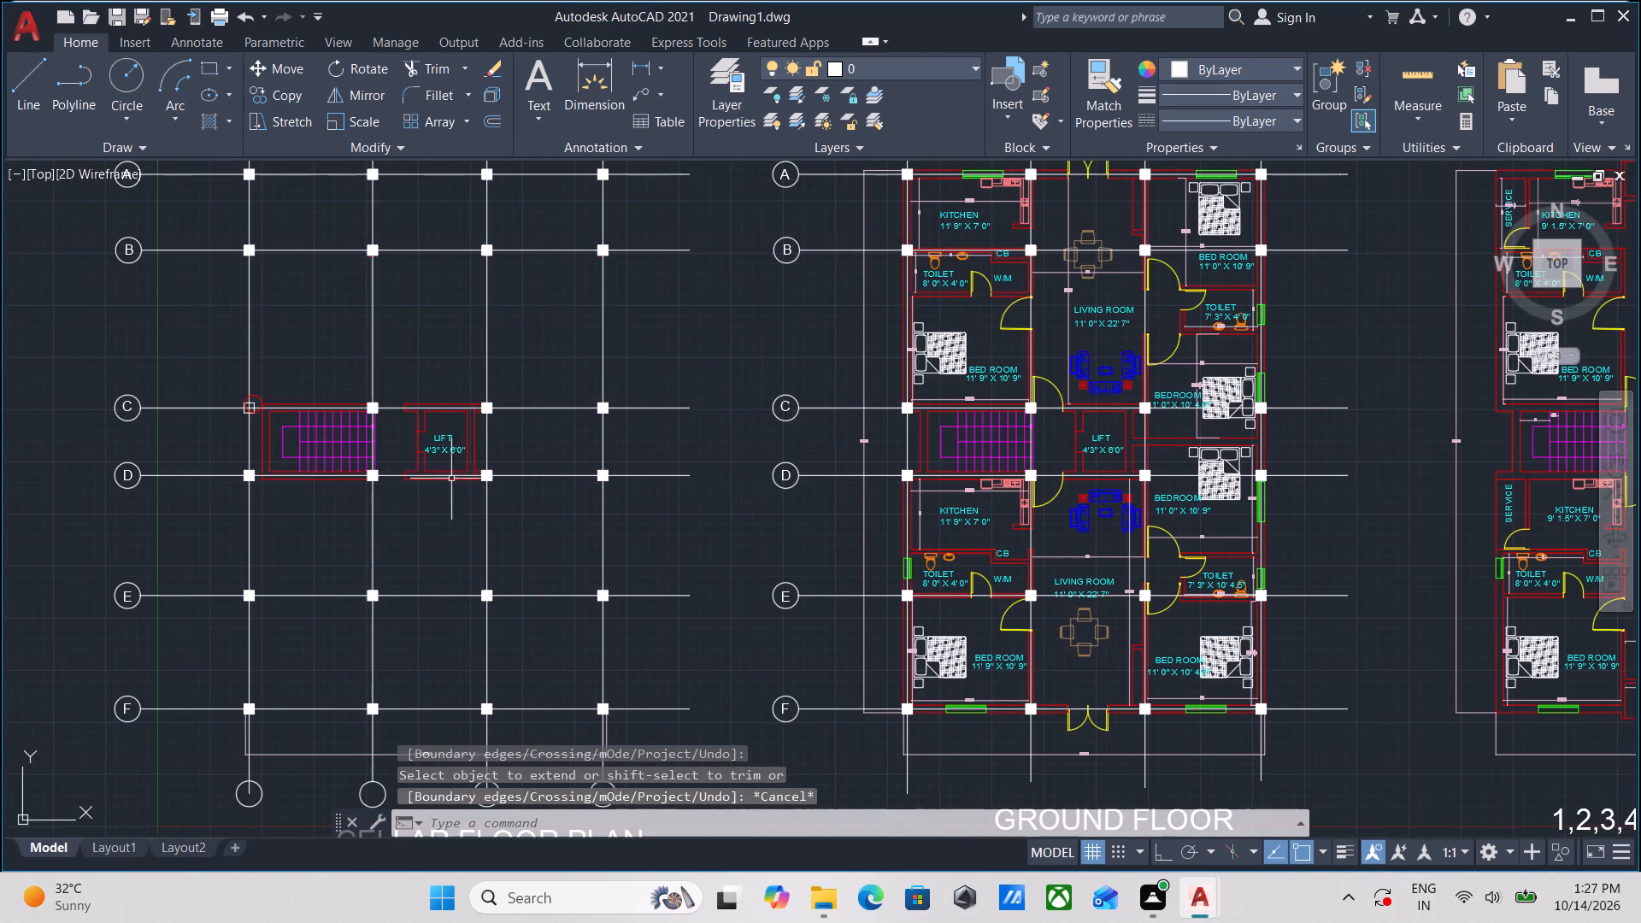
{"action": "scroll", "coordinate": [540, 465], "scroll_direction": "down", "scroll_amount": 2}
{"action": "scroll", "coordinate": [778, 453], "scroll_direction": "up", "scroll_amount": 3}
{"action": "scroll", "coordinate": [779, 451], "scroll_direction": "down", "scroll_amount": 6}
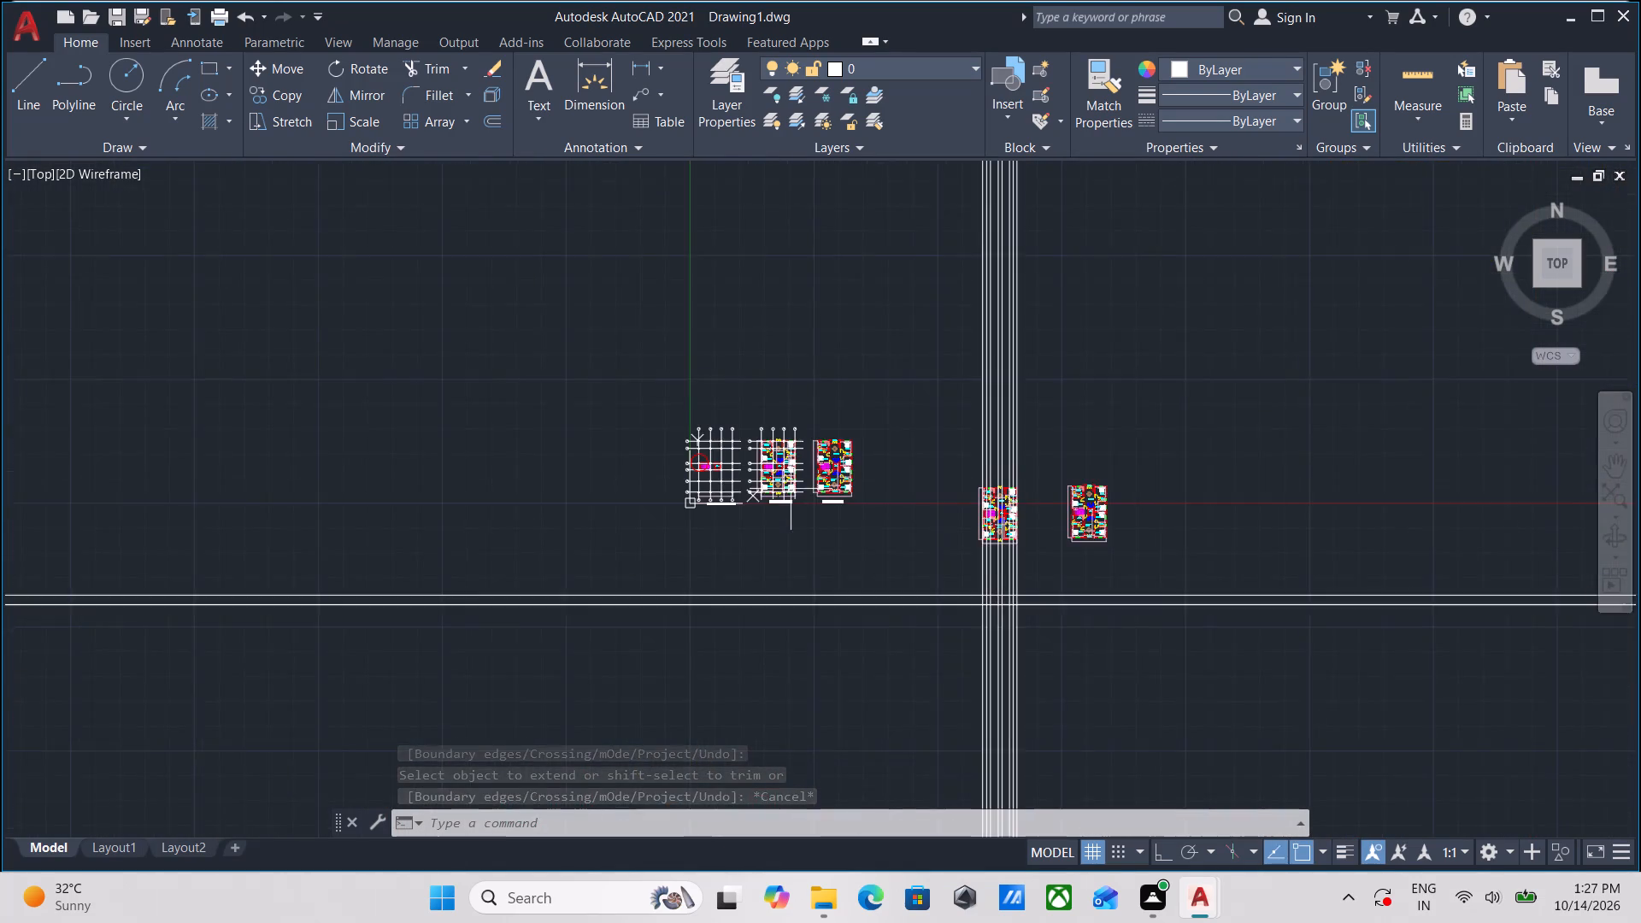
{"action": "middle_click_drag", "start_coordinate": [791, 489], "coordinate": [784, 416]}
{"action": "scroll", "coordinate": [719, 411], "scroll_direction": "up", "scroll_amount": 7}
{"action": "middle_click_drag", "start_coordinate": [568, 381], "coordinate": [613, 544]}
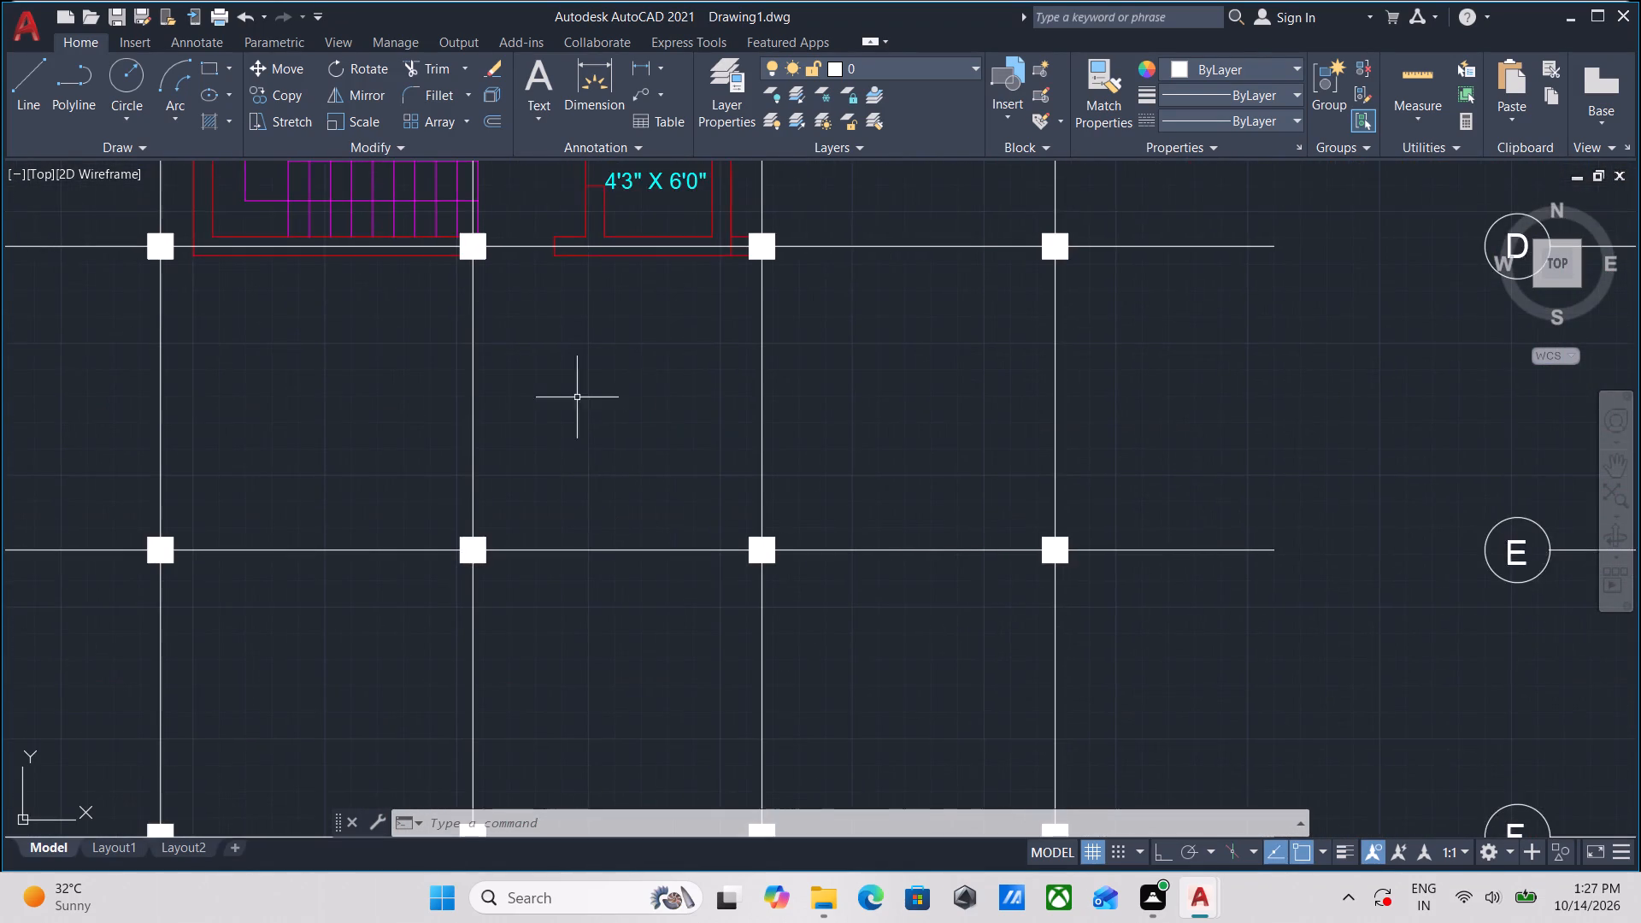
{"action": "middle_click_drag", "start_coordinate": [556, 352], "coordinate": [591, 566]}
Trim the lift's two south wall lines between its outer east wall line and the row D column.
{"action": "scroll", "coordinate": [658, 470], "scroll_direction": "up", "scroll_amount": 3}
{"action": "scroll", "coordinate": [673, 468], "scroll_direction": "down", "scroll_amount": 2}
{"action": "middle_click_drag", "start_coordinate": [676, 468], "coordinate": [438, 499]}
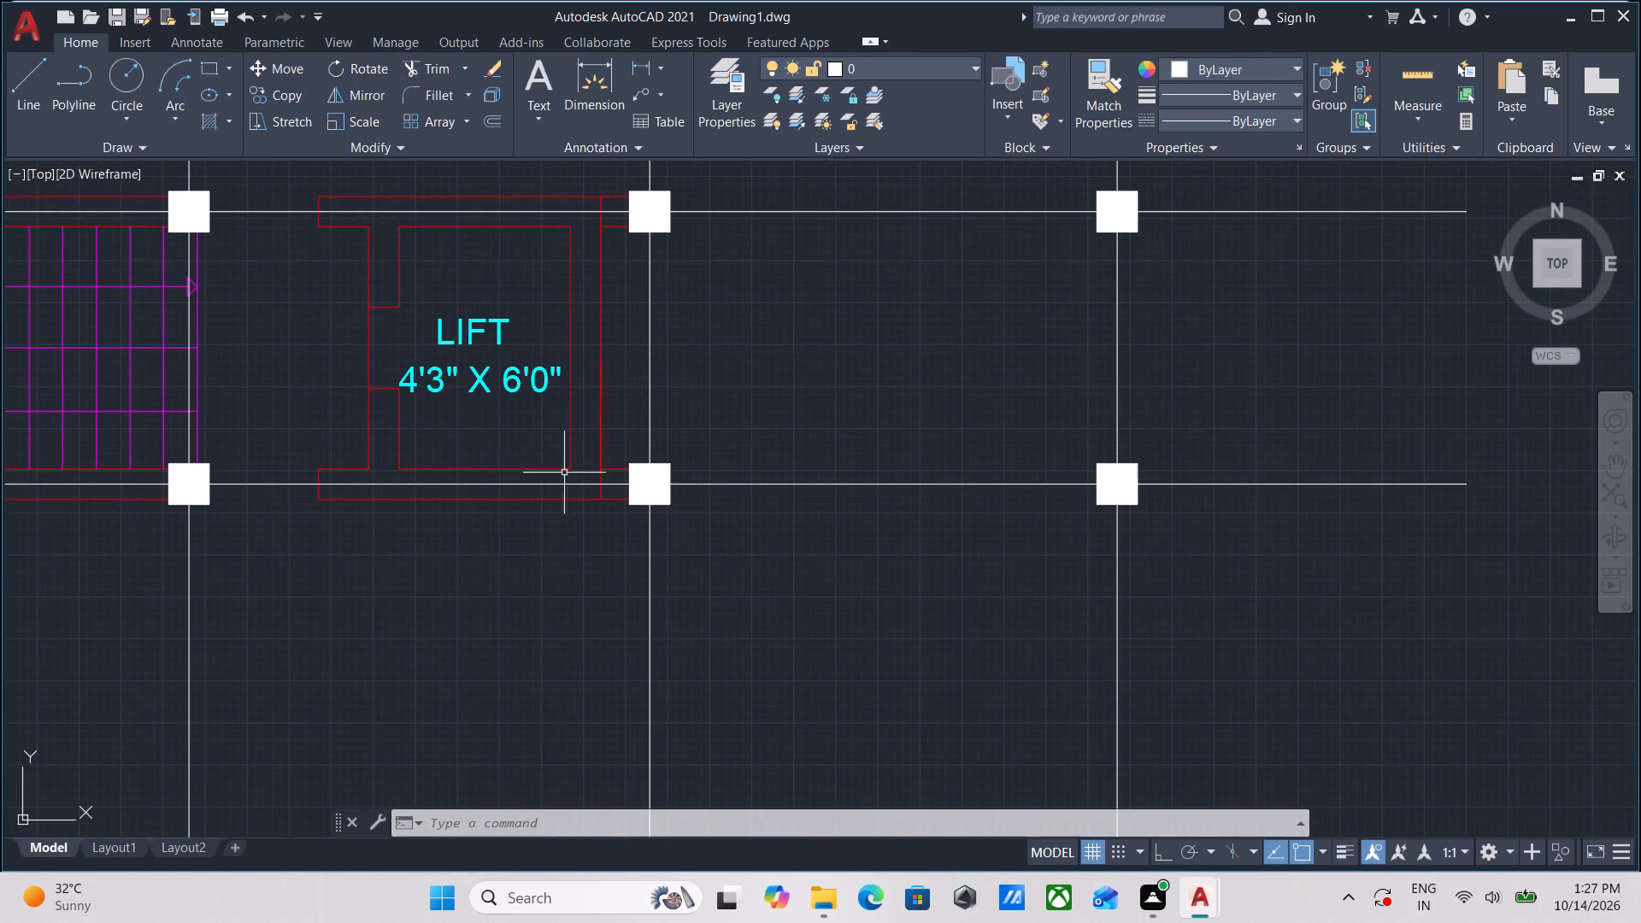
{"action": "scroll", "coordinate": [589, 455], "scroll_direction": "up", "scroll_amount": 2}
{"action": "middle_click_drag", "start_coordinate": [644, 561], "coordinate": [610, 546]}
{"action": "type", "text": "TR"}
{"action": "key", "text": "Return"}
{"action": "left_click", "coordinate": [627, 571]}
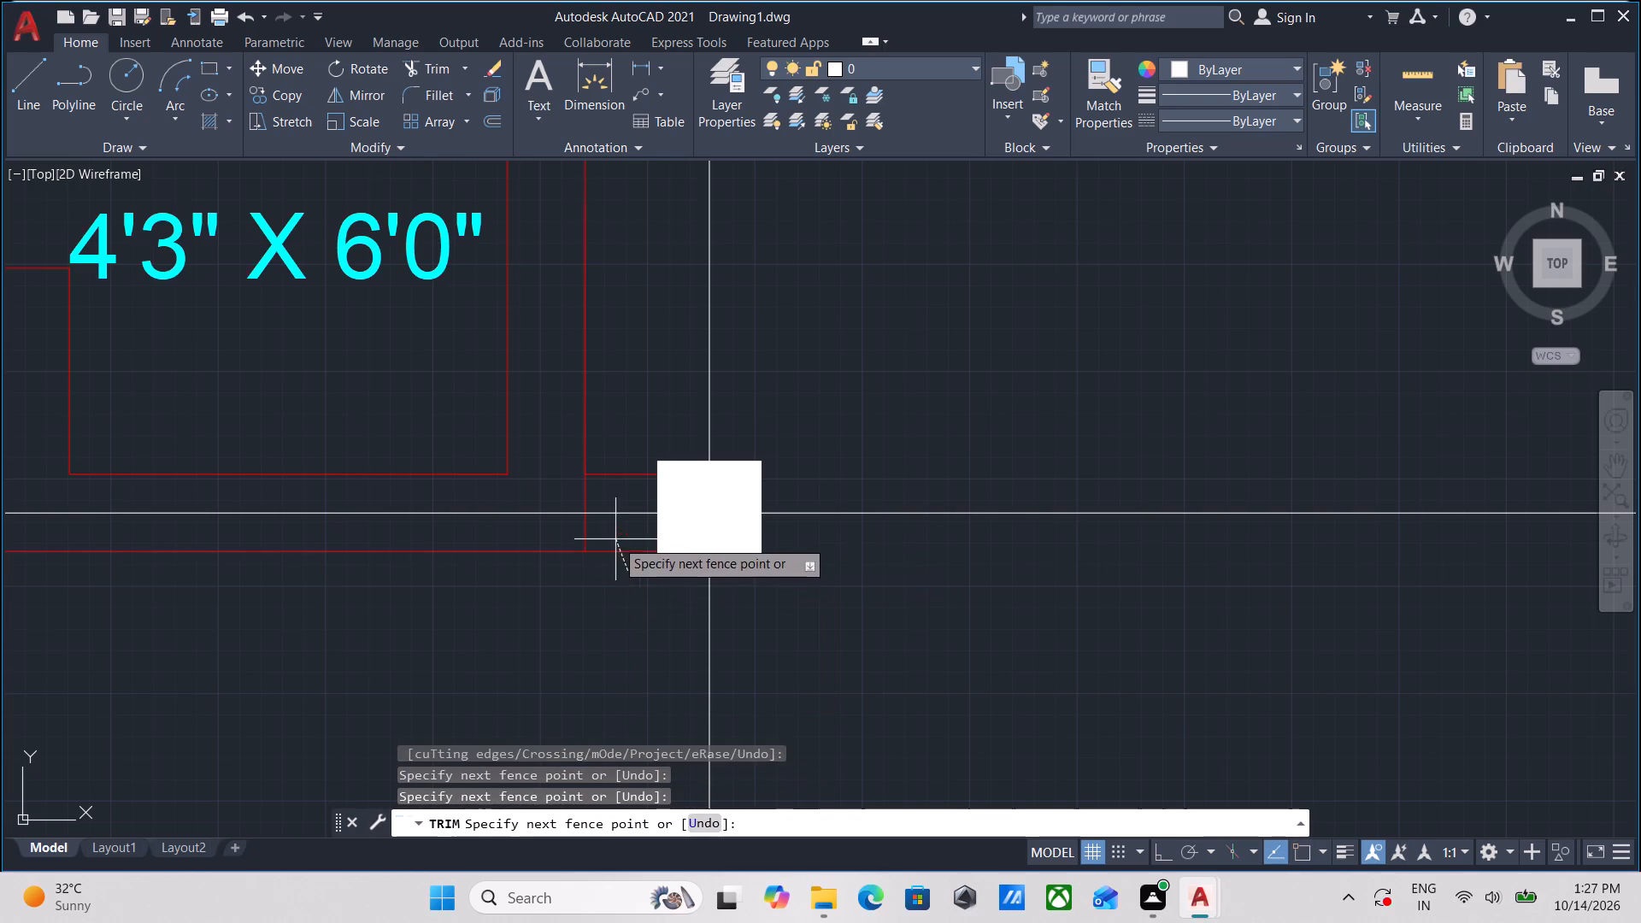
{"action": "left_click", "coordinate": [615, 538]}
{"action": "left_click", "coordinate": [616, 491]}
{"action": "left_click", "coordinate": [615, 425]}
Trim the lift's two north wall lines and the row C grid line between its outer east wall line and the row C column.
{"action": "scroll", "coordinate": [615, 418], "scroll_direction": "down", "scroll_amount": 2}
{"action": "middle_click_drag", "start_coordinate": [616, 434], "coordinate": [607, 616]}
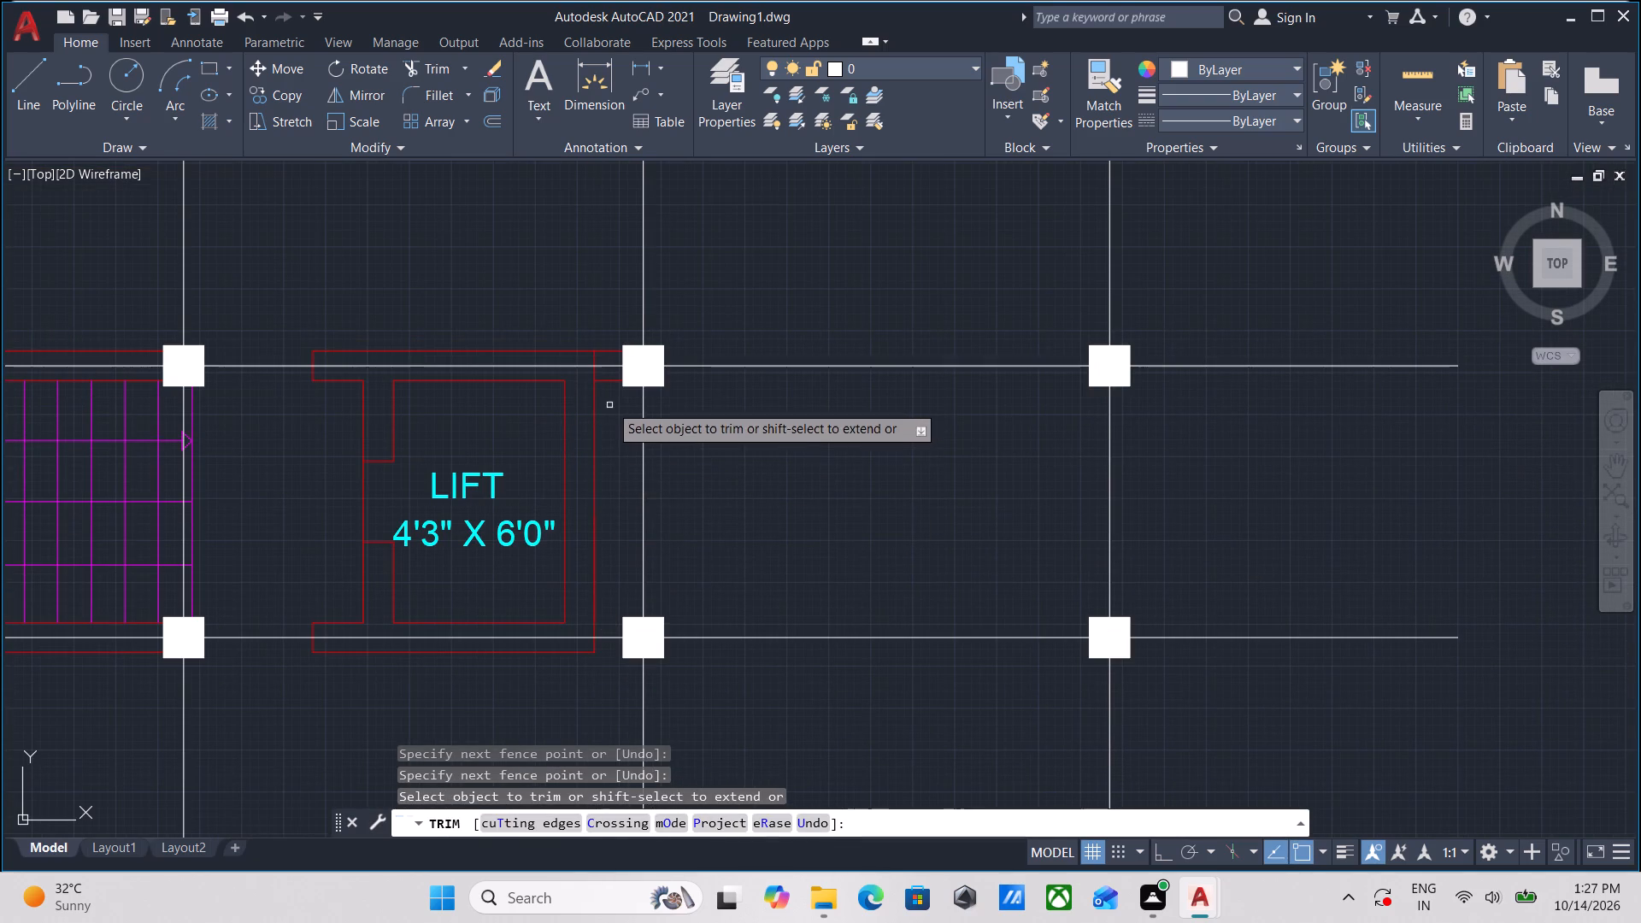
{"action": "left_click", "coordinate": [609, 403]}
{"action": "left_click", "coordinate": [607, 377]}
{"action": "scroll", "coordinate": [601, 349], "scroll_direction": "up", "scroll_amount": 2}
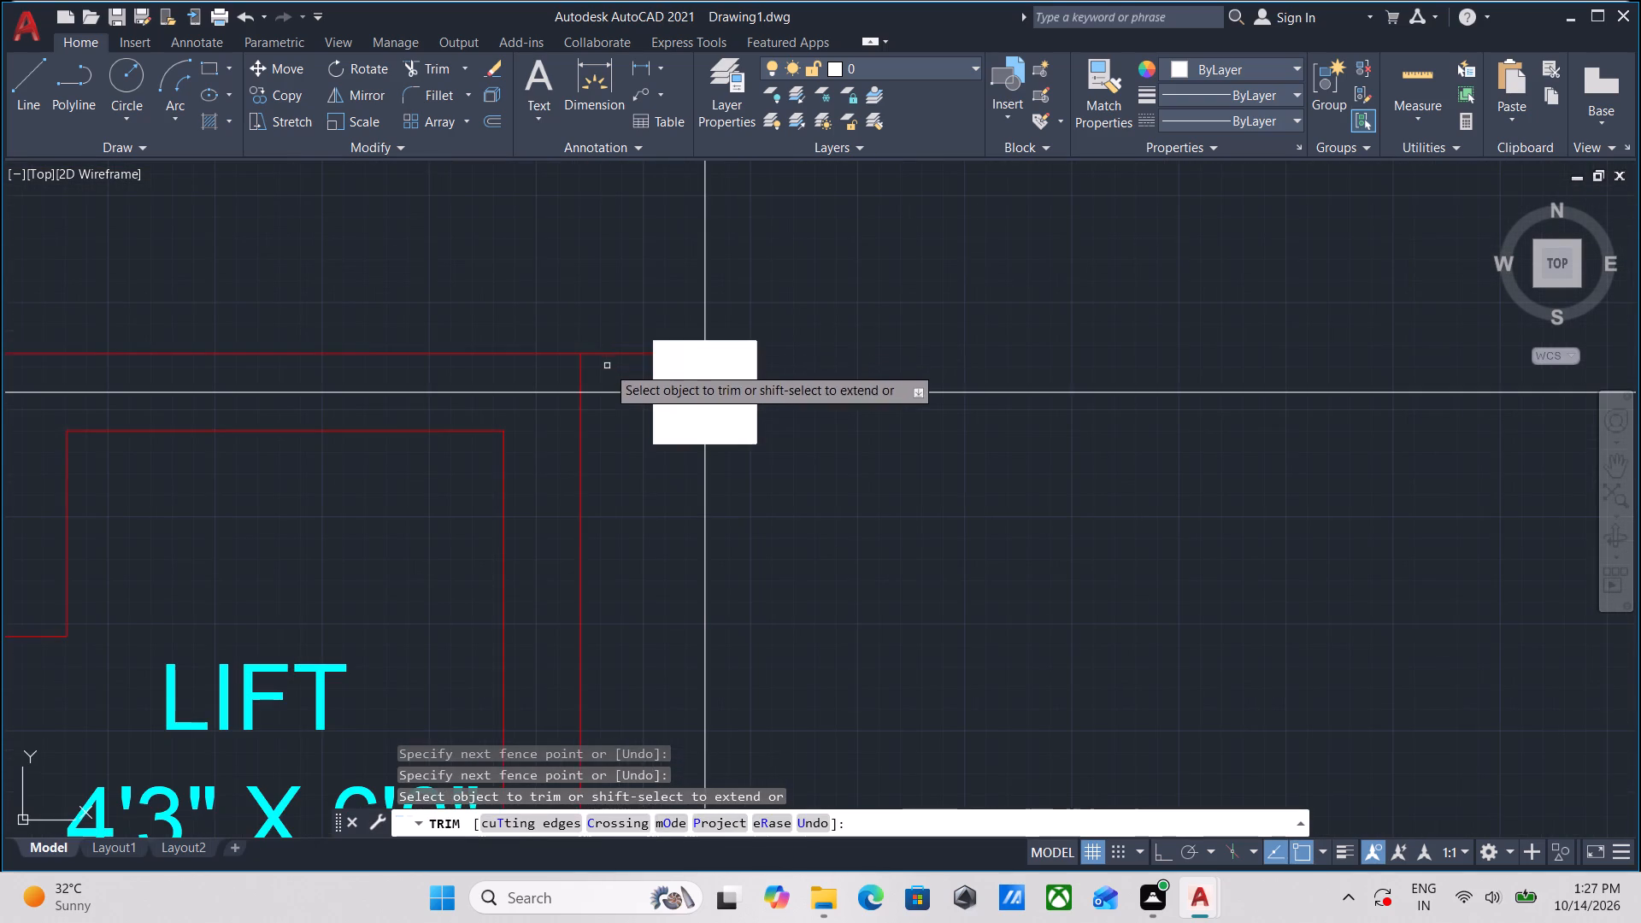
{"action": "left_click", "coordinate": [607, 366]}
{"action": "left_click", "coordinate": [610, 326]}
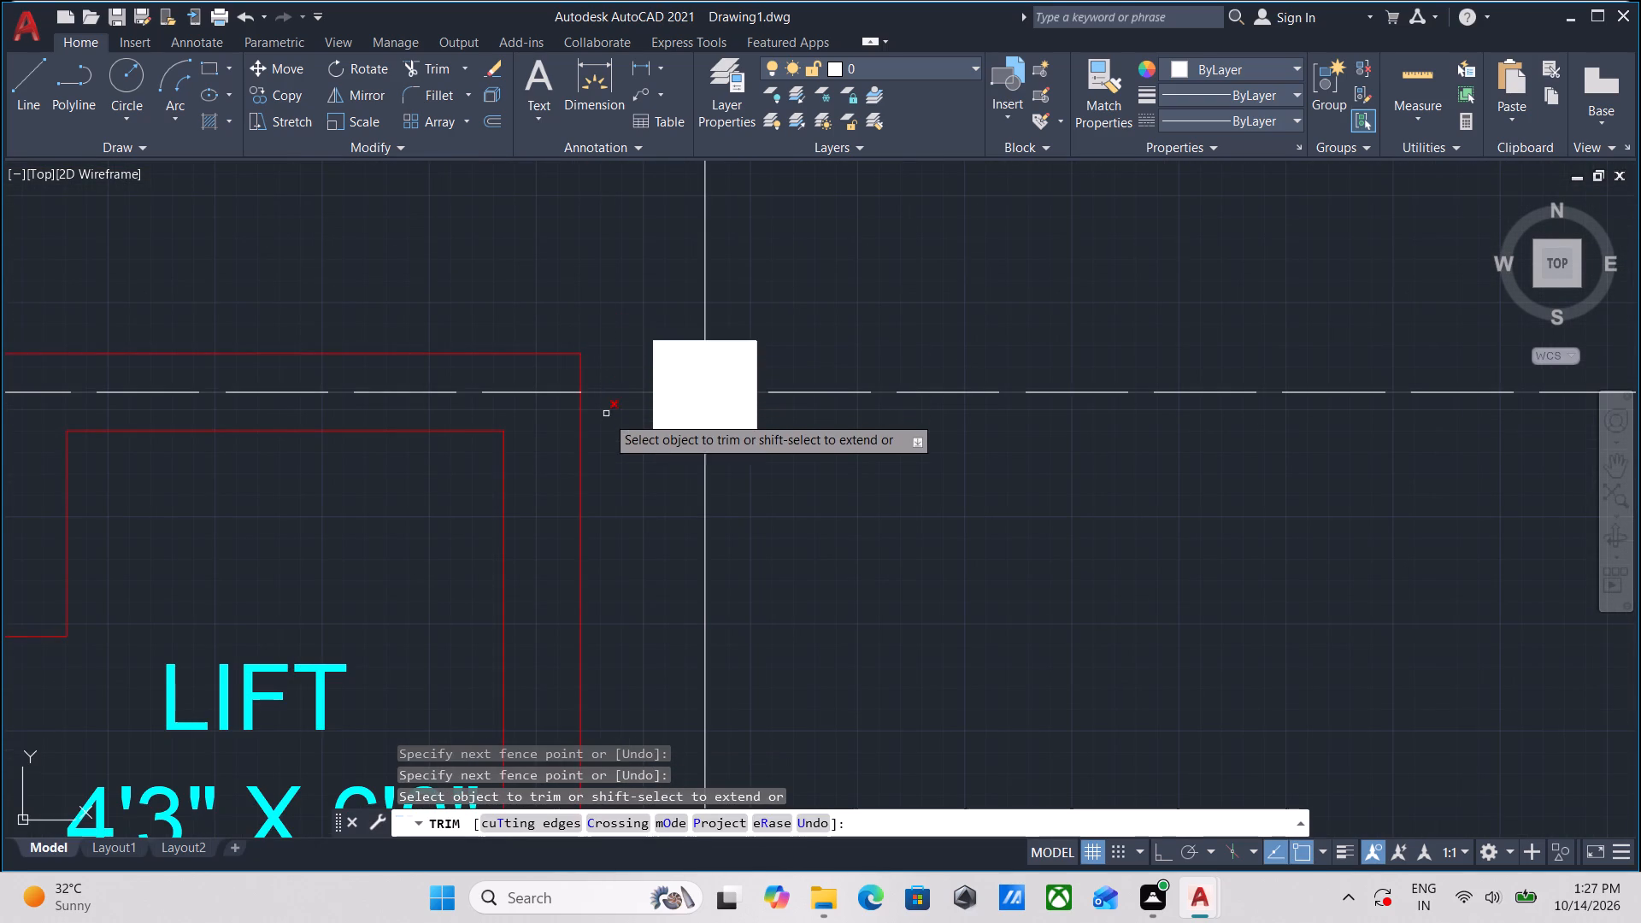
{"action": "left_click", "coordinate": [604, 426]}
{"action": "left_click", "coordinate": [607, 359]}
{"action": "scroll", "coordinate": [607, 359], "scroll_direction": "down", "scroll_amount": 3}
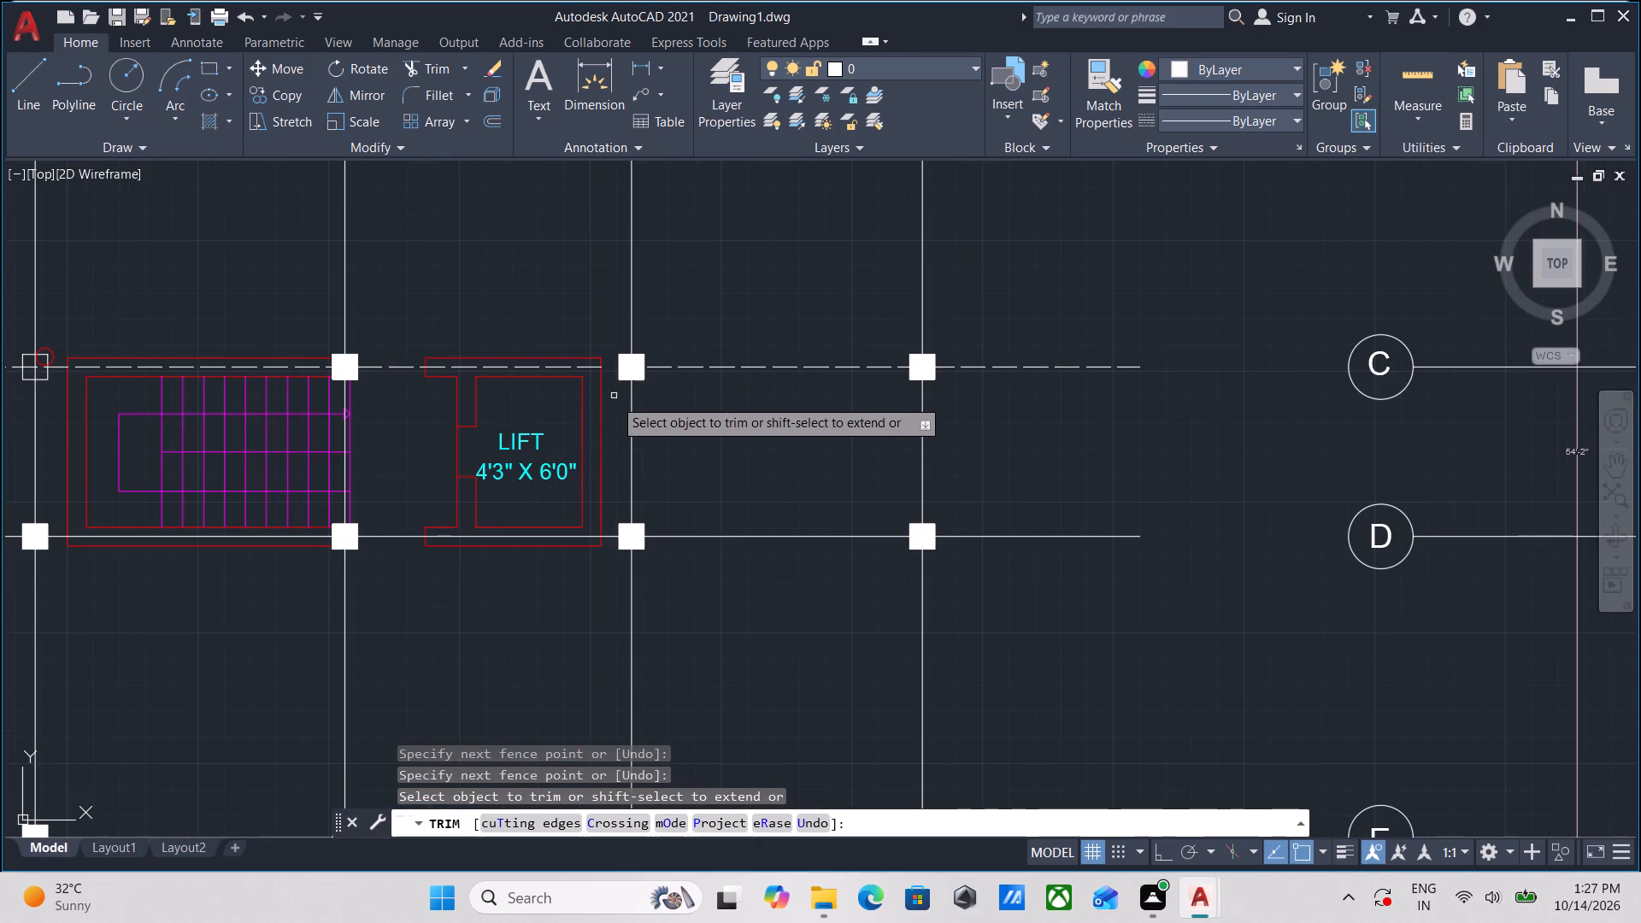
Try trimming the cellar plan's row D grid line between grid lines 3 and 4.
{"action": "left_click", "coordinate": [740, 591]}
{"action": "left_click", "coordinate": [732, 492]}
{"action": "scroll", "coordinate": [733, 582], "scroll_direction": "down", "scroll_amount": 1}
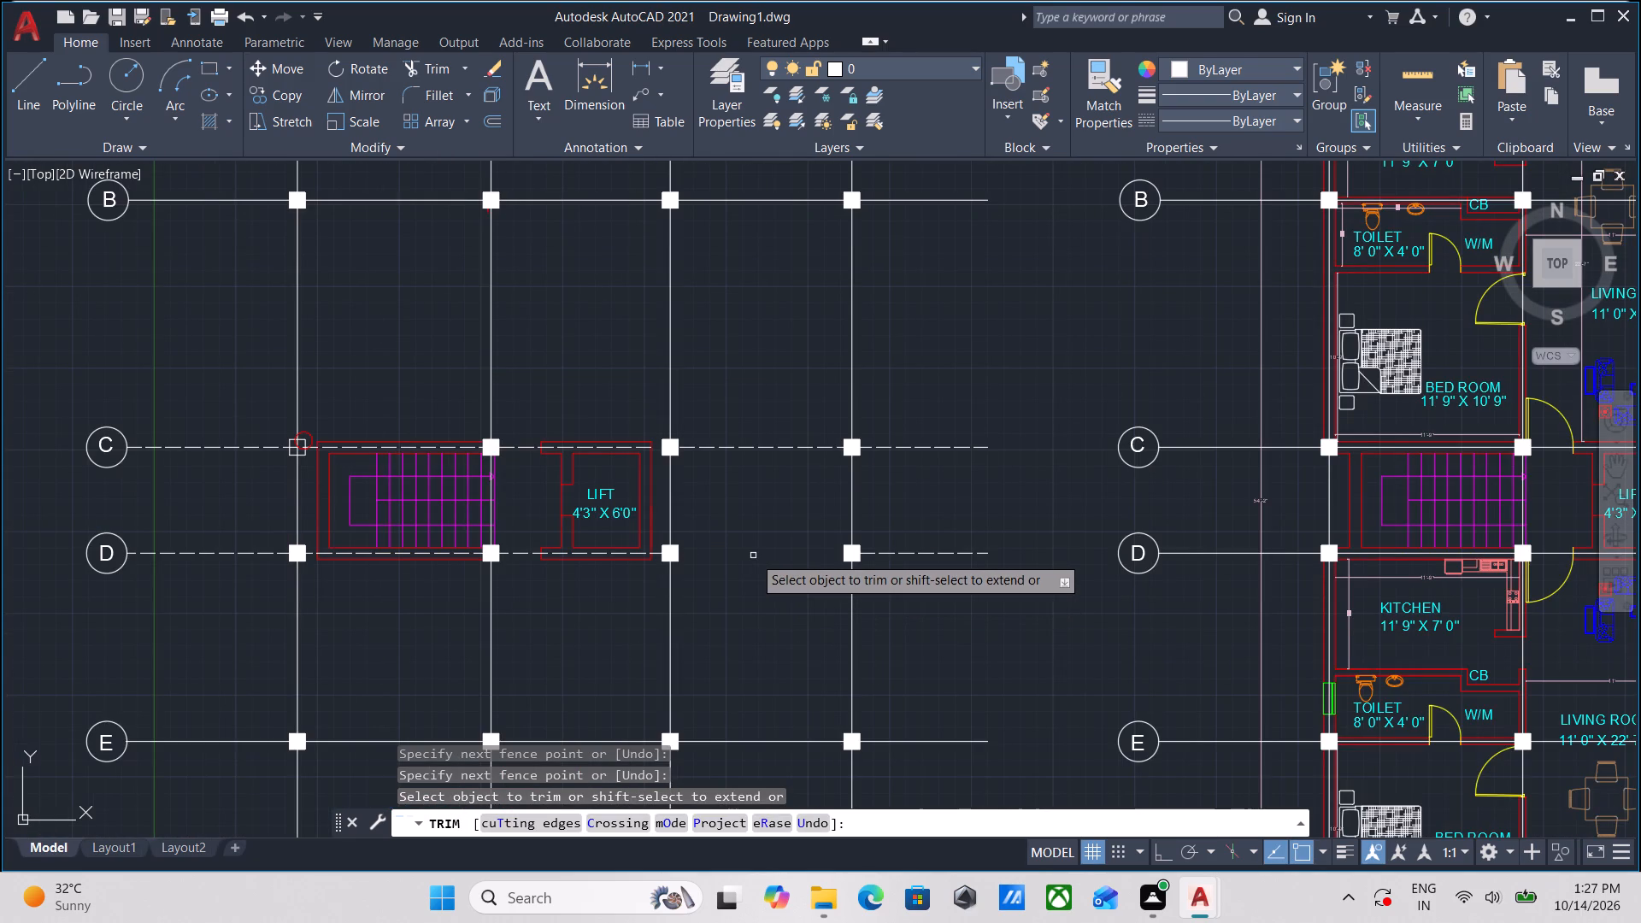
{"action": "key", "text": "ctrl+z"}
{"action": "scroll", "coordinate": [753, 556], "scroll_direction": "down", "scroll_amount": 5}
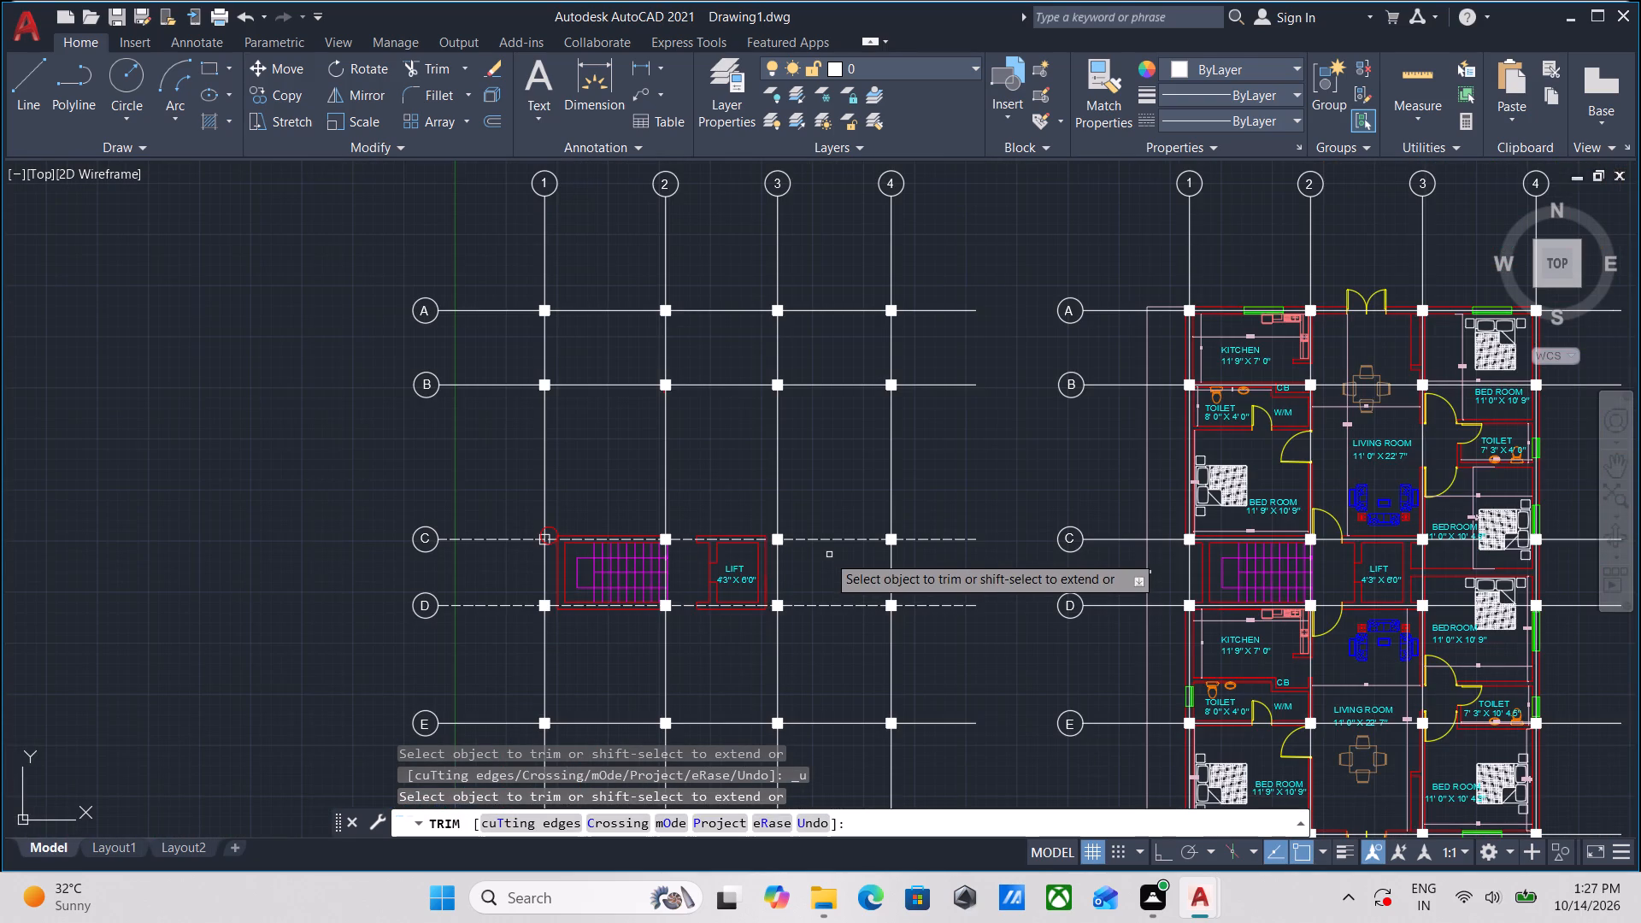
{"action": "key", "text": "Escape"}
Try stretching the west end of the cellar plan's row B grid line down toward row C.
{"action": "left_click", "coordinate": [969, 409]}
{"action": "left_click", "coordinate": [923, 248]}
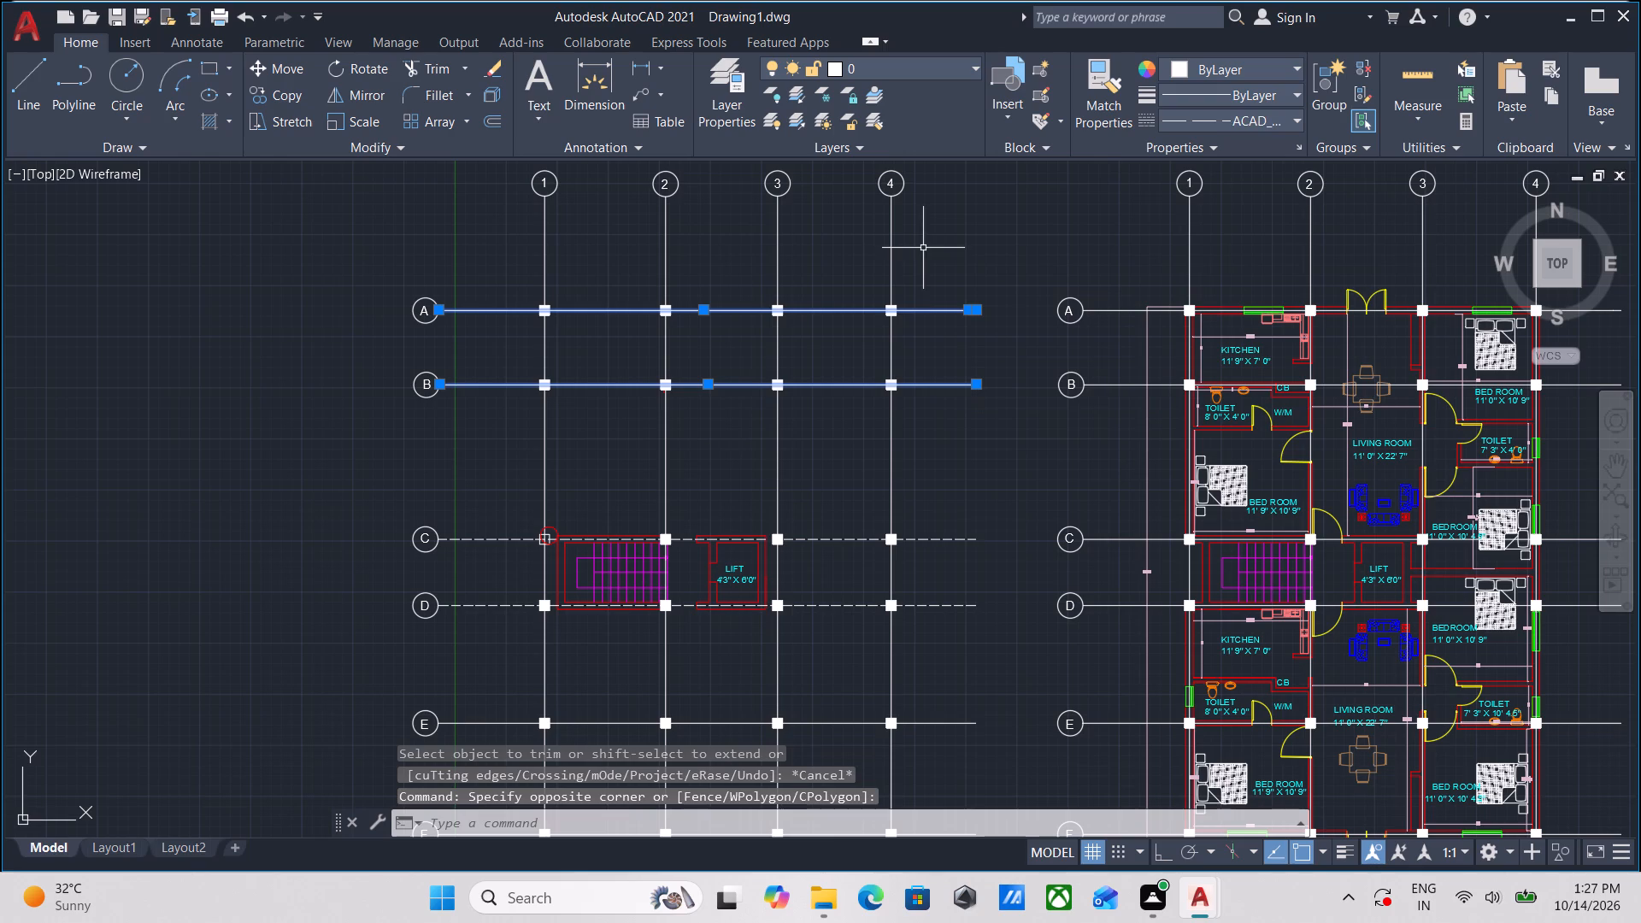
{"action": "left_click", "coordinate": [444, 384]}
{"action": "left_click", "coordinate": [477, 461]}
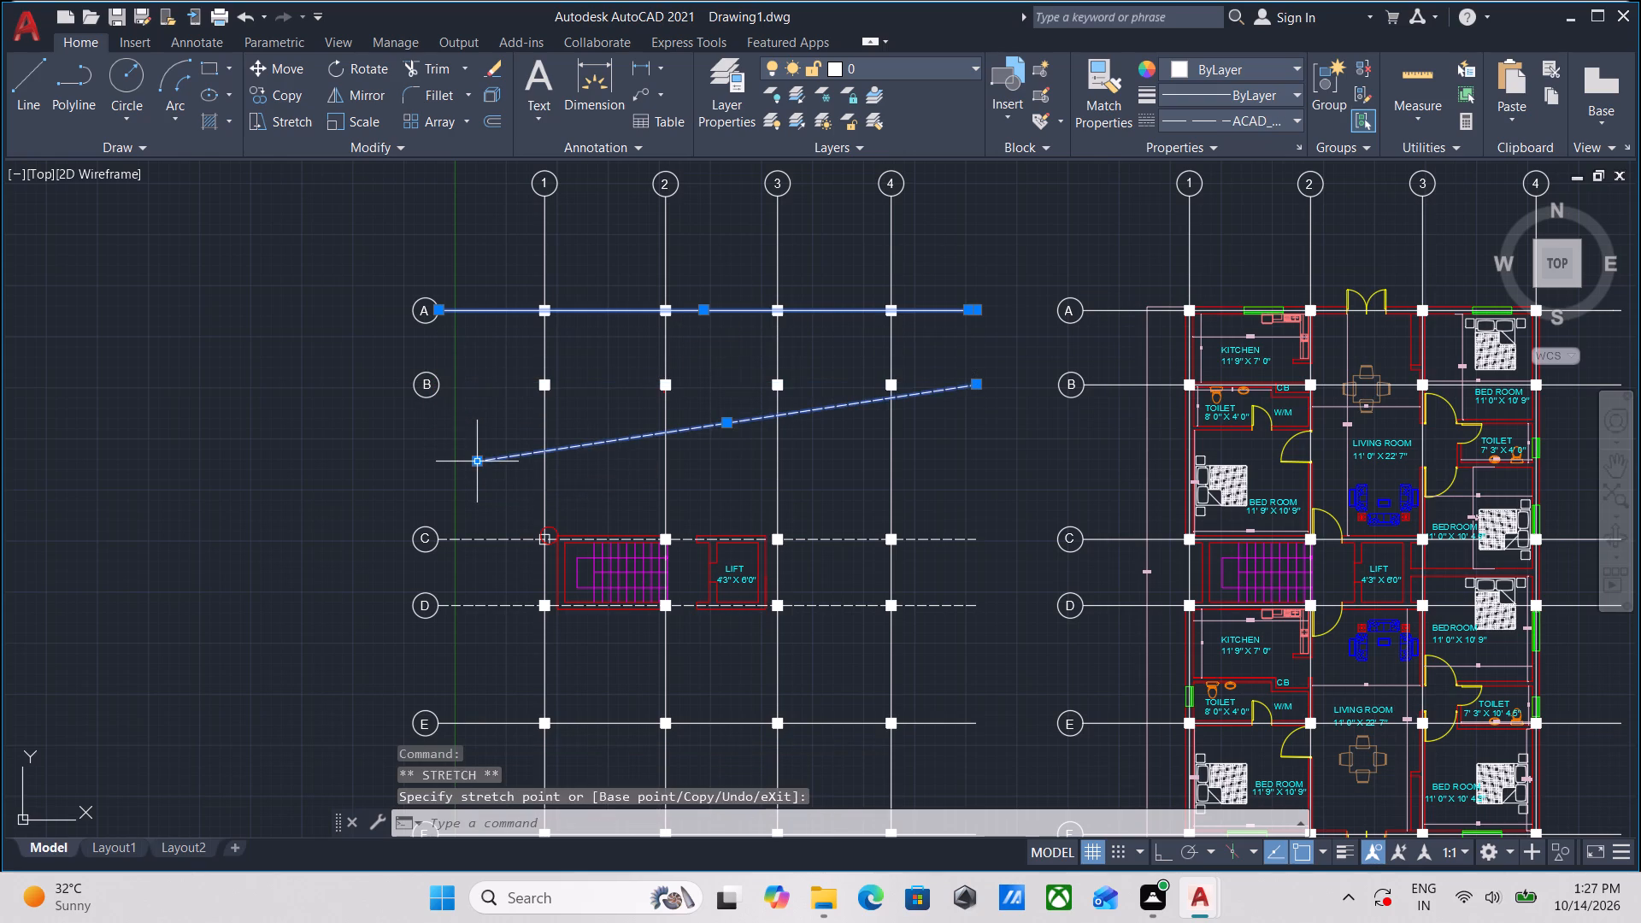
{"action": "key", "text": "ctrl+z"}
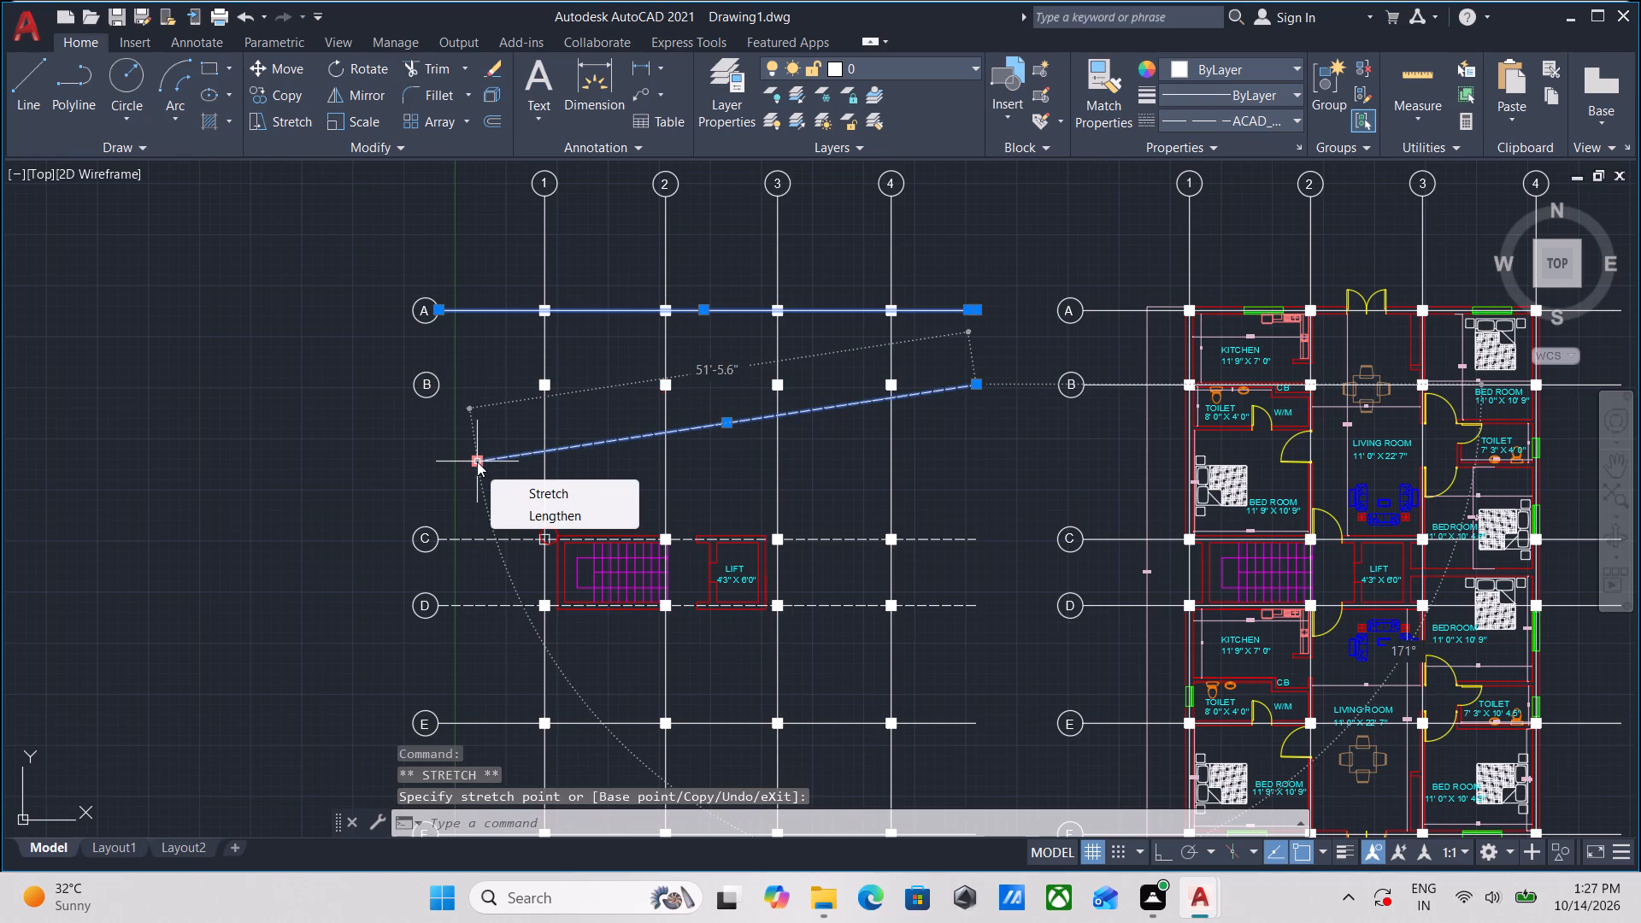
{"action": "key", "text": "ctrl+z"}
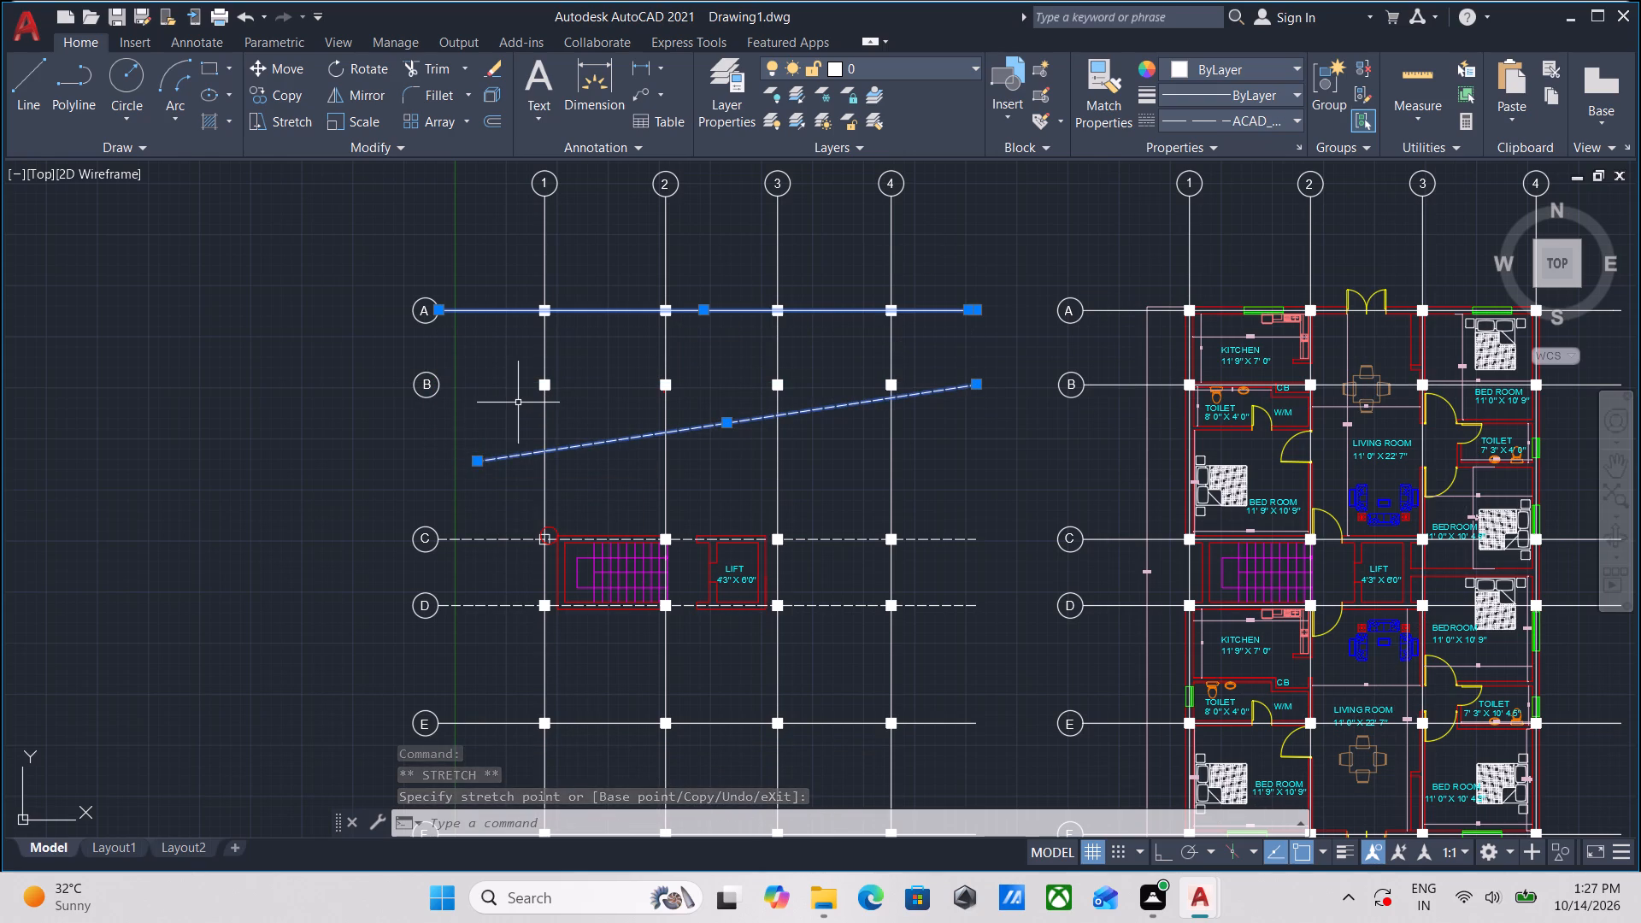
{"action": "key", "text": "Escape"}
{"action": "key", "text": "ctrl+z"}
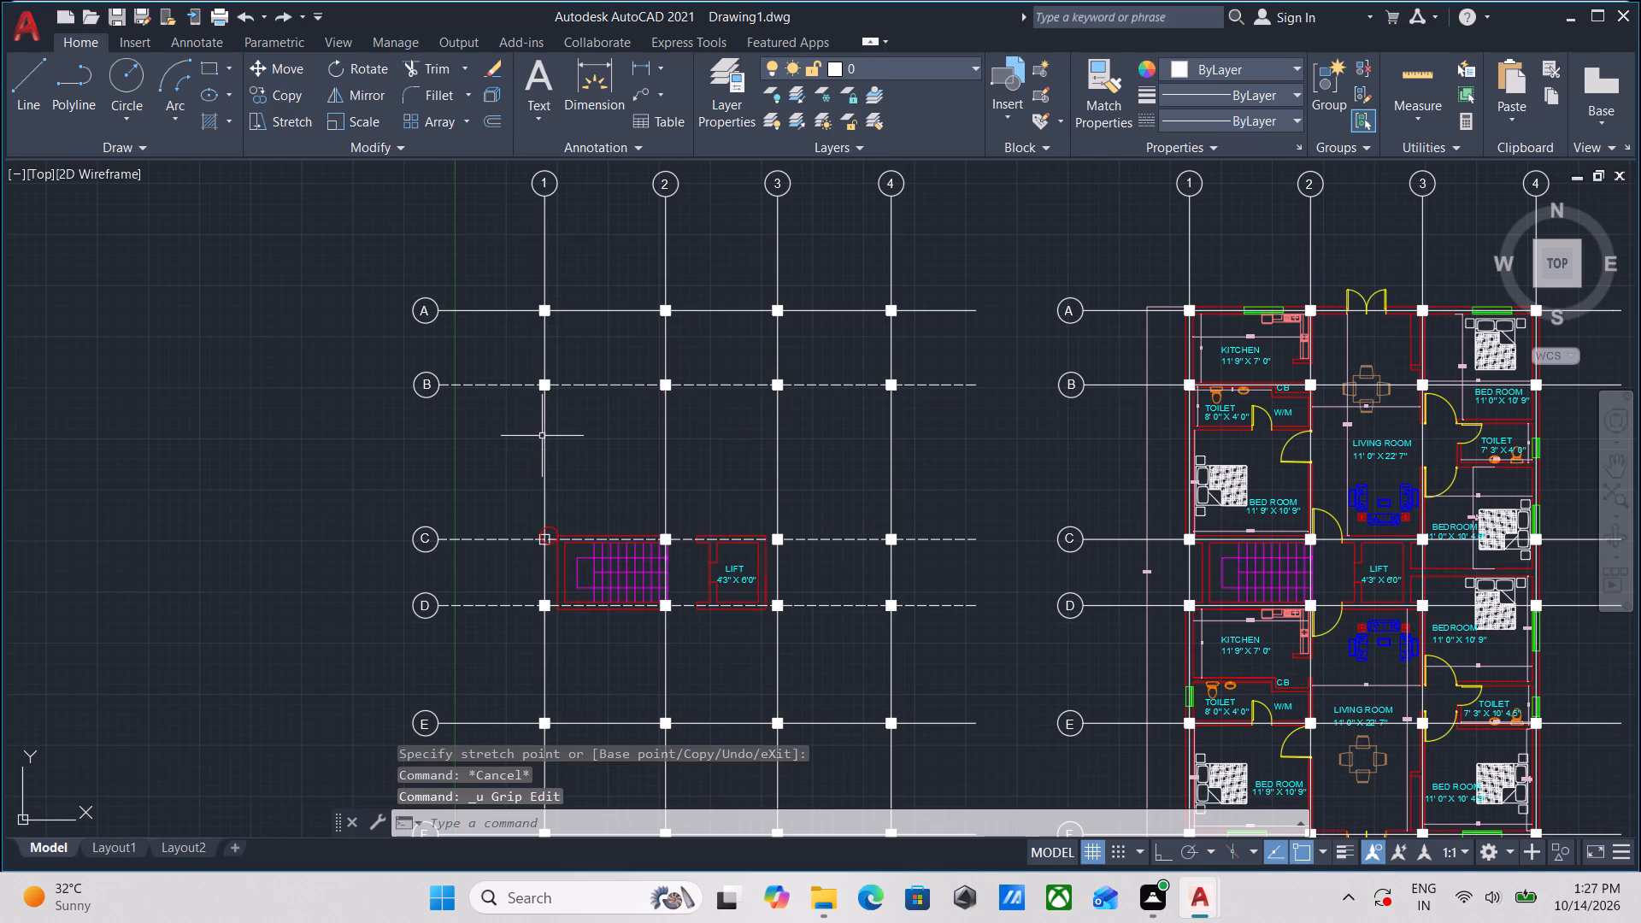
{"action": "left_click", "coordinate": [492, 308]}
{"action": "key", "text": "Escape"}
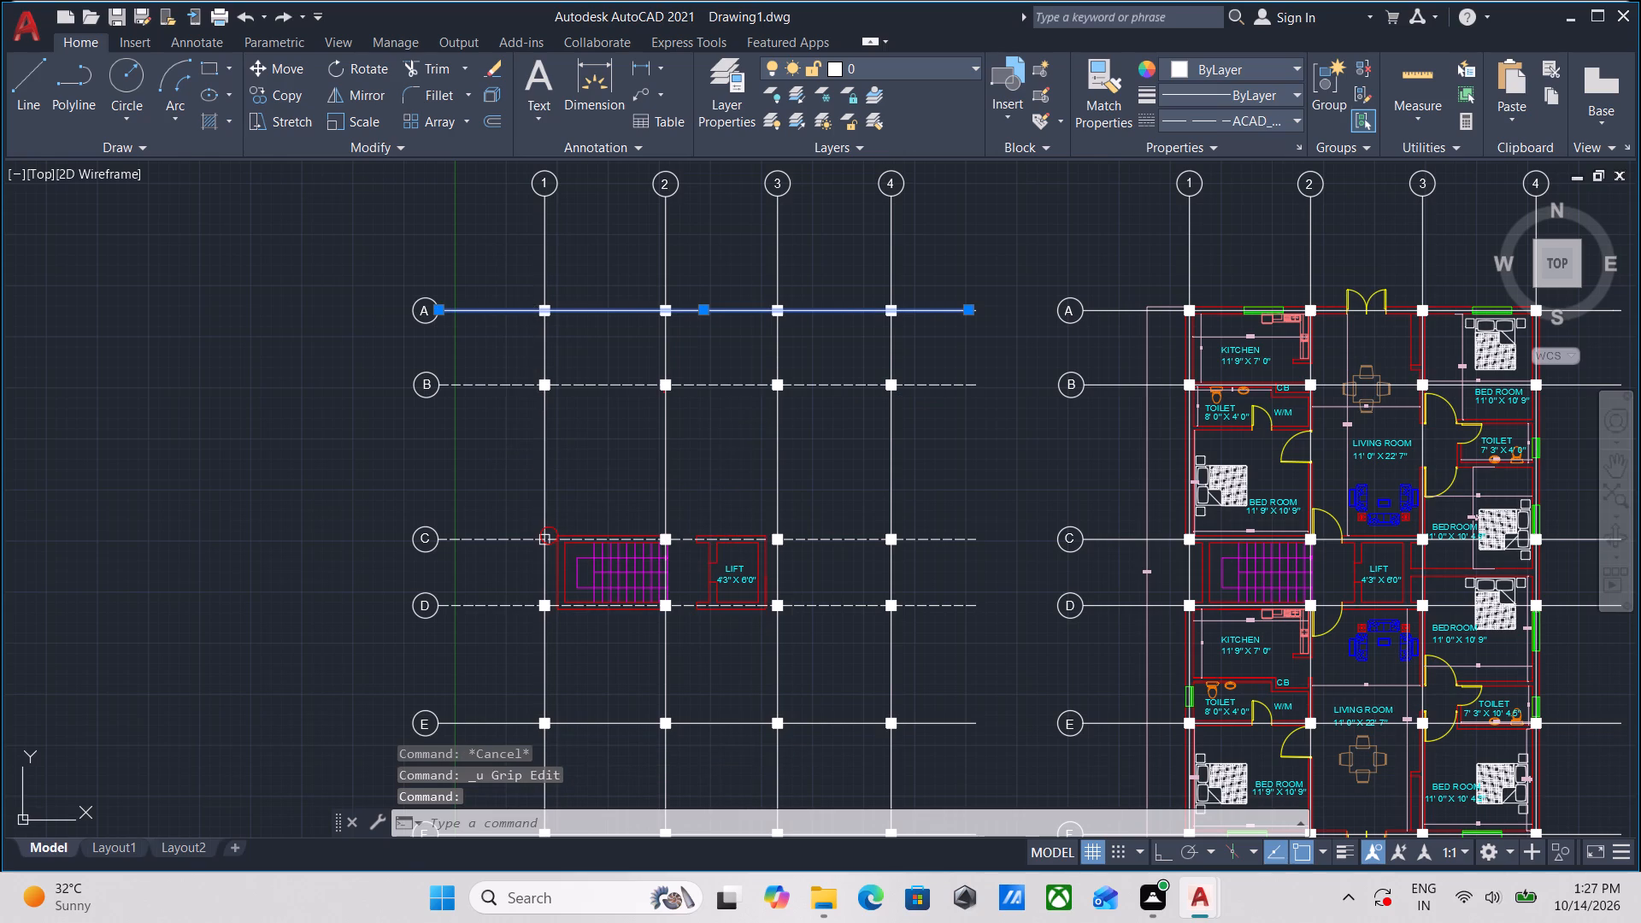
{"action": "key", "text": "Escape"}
Assign the ACAD_ISO02W100 linetype to the cellar plan's row A grid line.
{"action": "scroll", "coordinate": [515, 319], "scroll_direction": "up", "scroll_amount": 2}
{"action": "left_click", "coordinate": [475, 321]}
{"action": "left_click", "coordinate": [425, 259]}
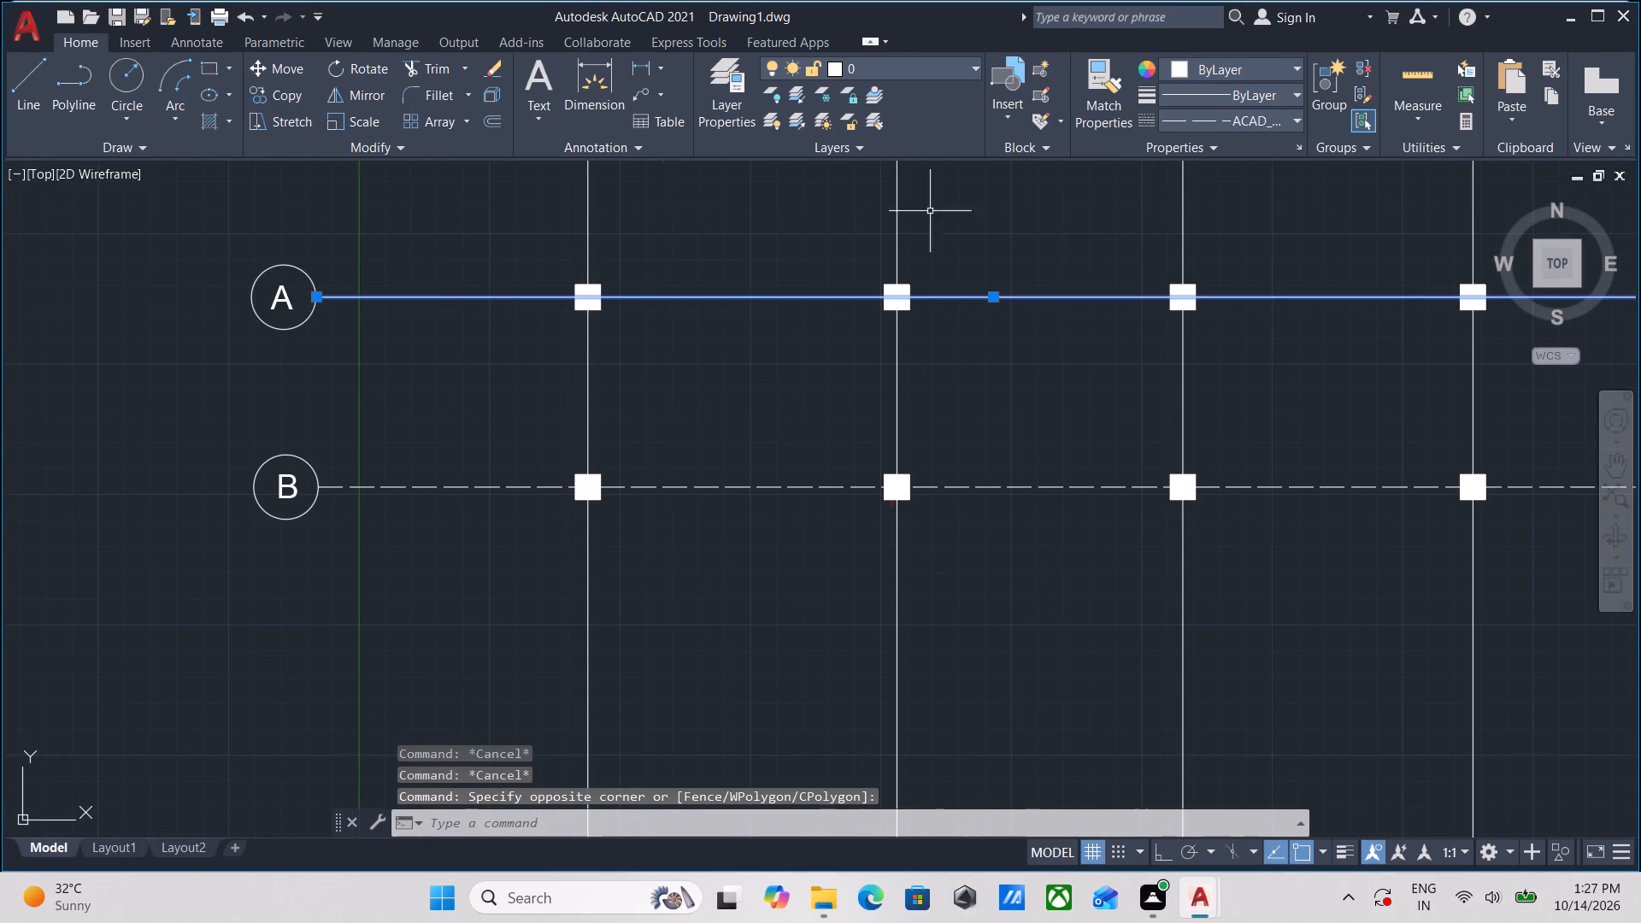
{"action": "left_click", "coordinate": [1262, 112]}
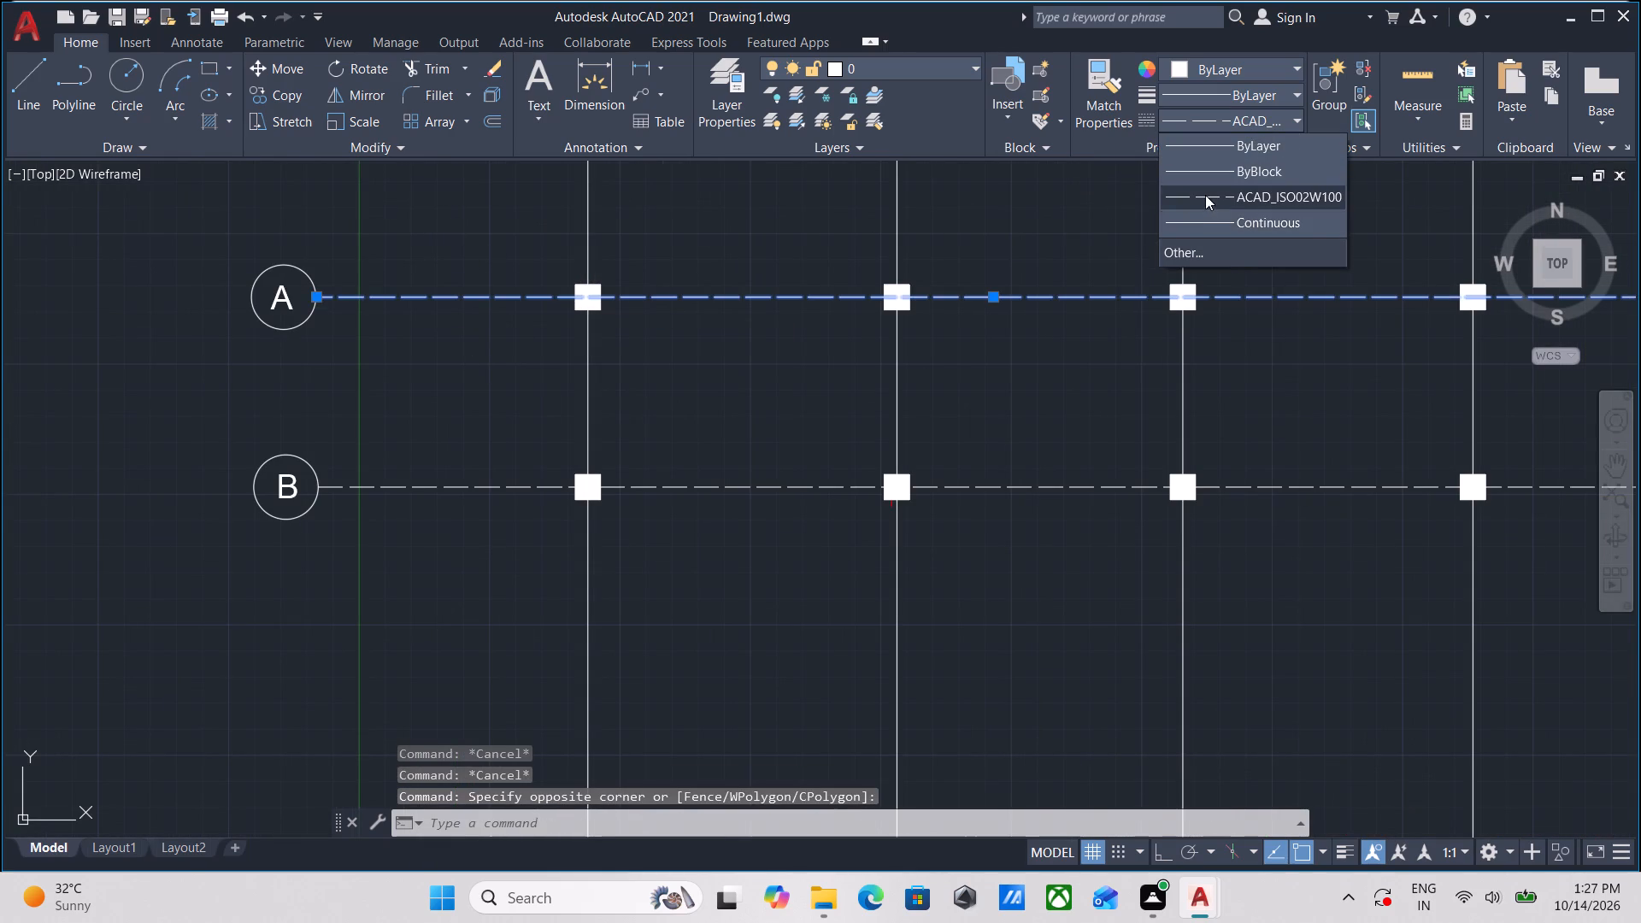
{"action": "left_click", "coordinate": [1205, 195]}
{"action": "key", "text": "Escape"}
Assign the ACAD_ISO02W100 linetype to the cellar plan's four vertical grid lines, 1 to 4.
{"action": "scroll", "coordinate": [1179, 236], "scroll_direction": "down", "scroll_amount": 2}
{"action": "middle_click_drag", "start_coordinate": [1123, 320], "coordinate": [764, 306]}
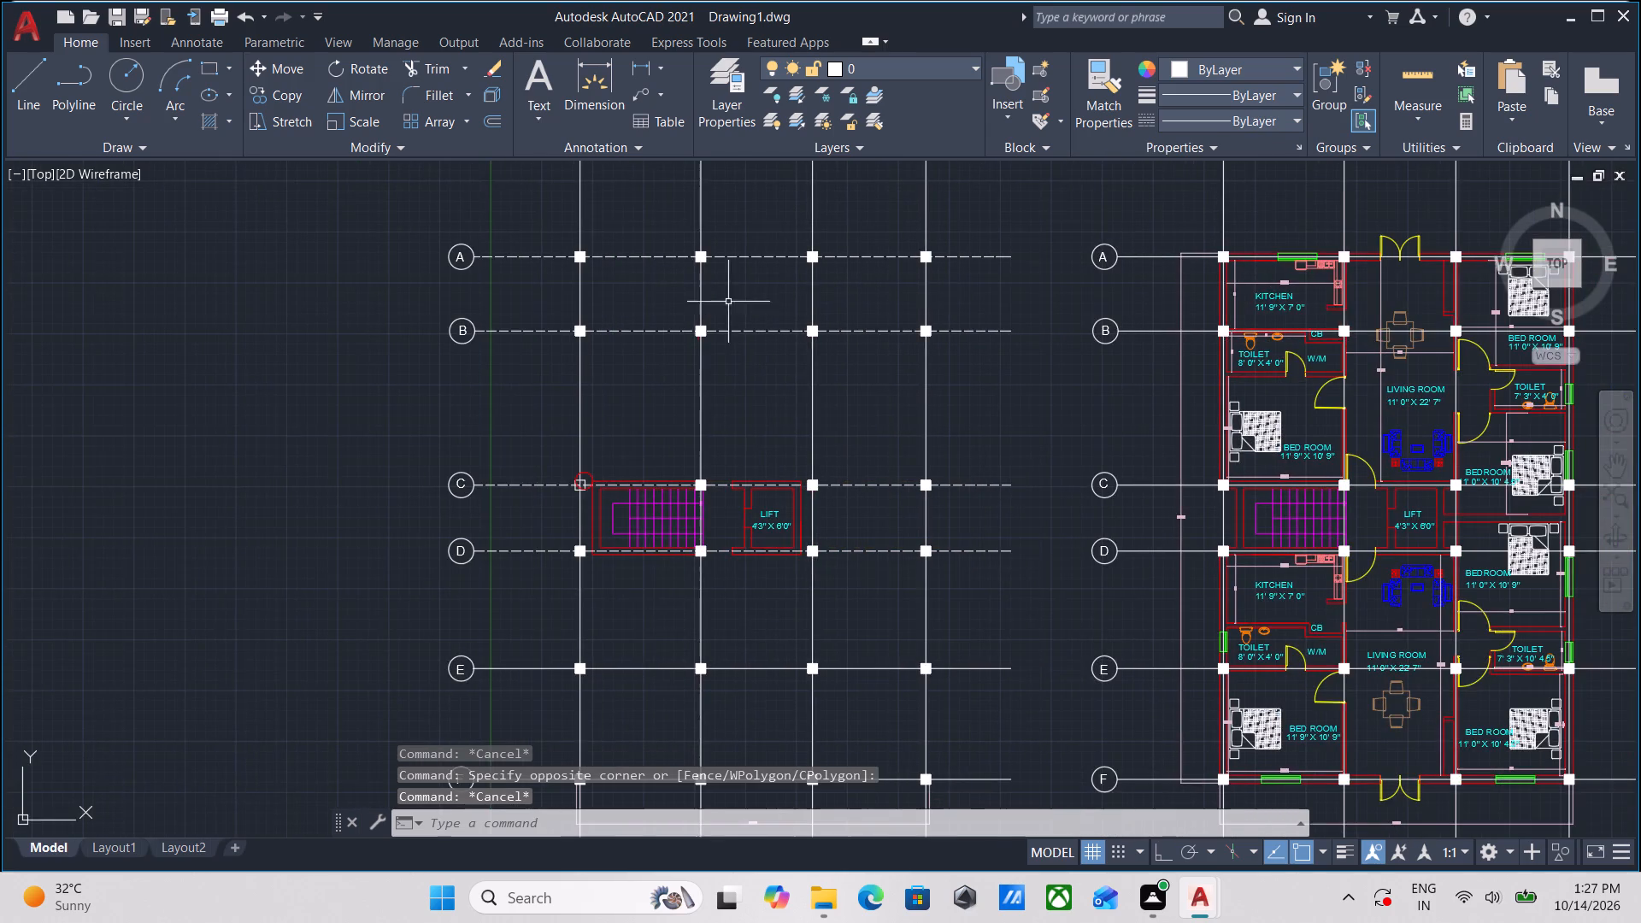
{"action": "middle_click_drag", "start_coordinate": [823, 441], "coordinate": [732, 201]}
{"action": "middle_click_drag", "start_coordinate": [772, 420], "coordinate": [765, 310]}
{"action": "left_click", "coordinate": [855, 371]}
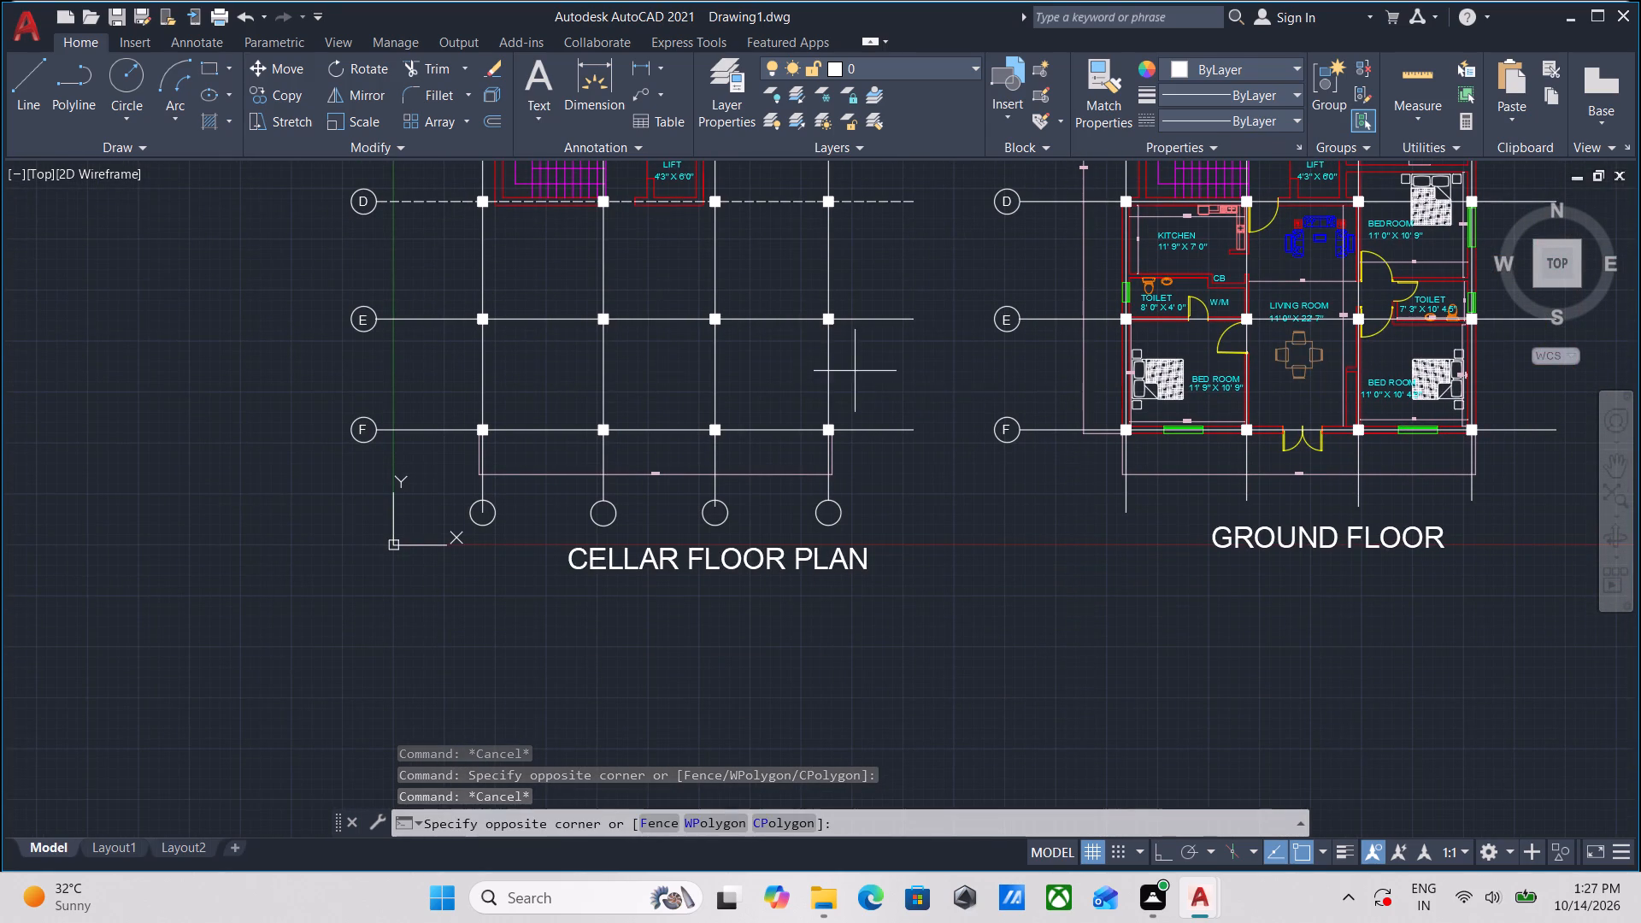
{"action": "left_click", "coordinate": [412, 368]}
{"action": "left_click", "coordinate": [1282, 112]}
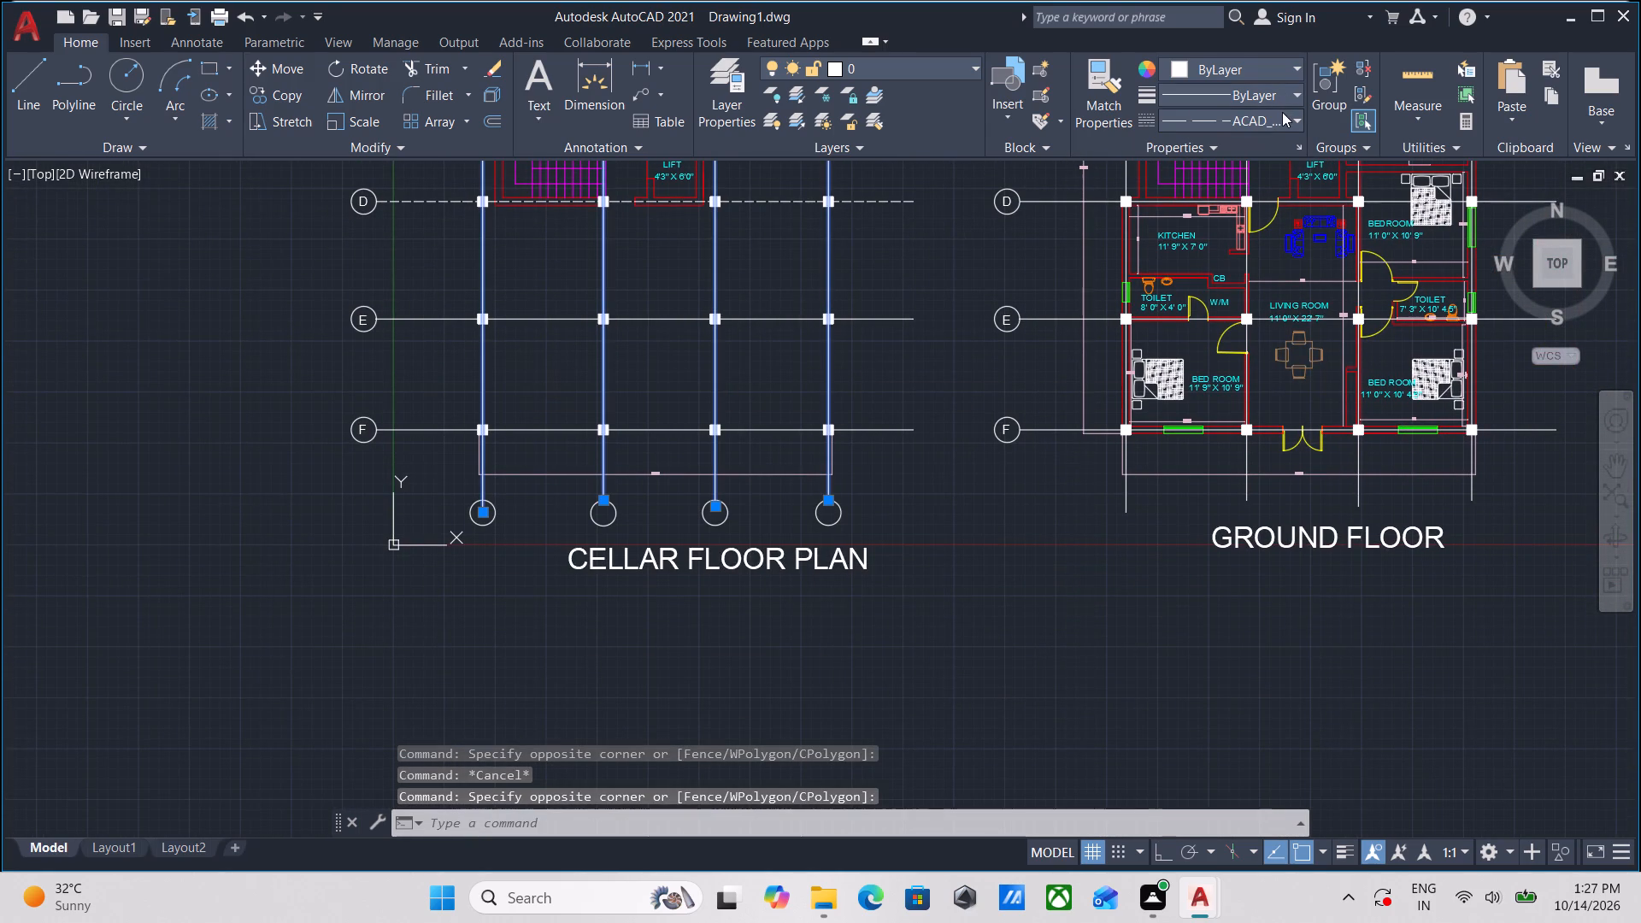
{"action": "left_click", "coordinate": [1238, 192]}
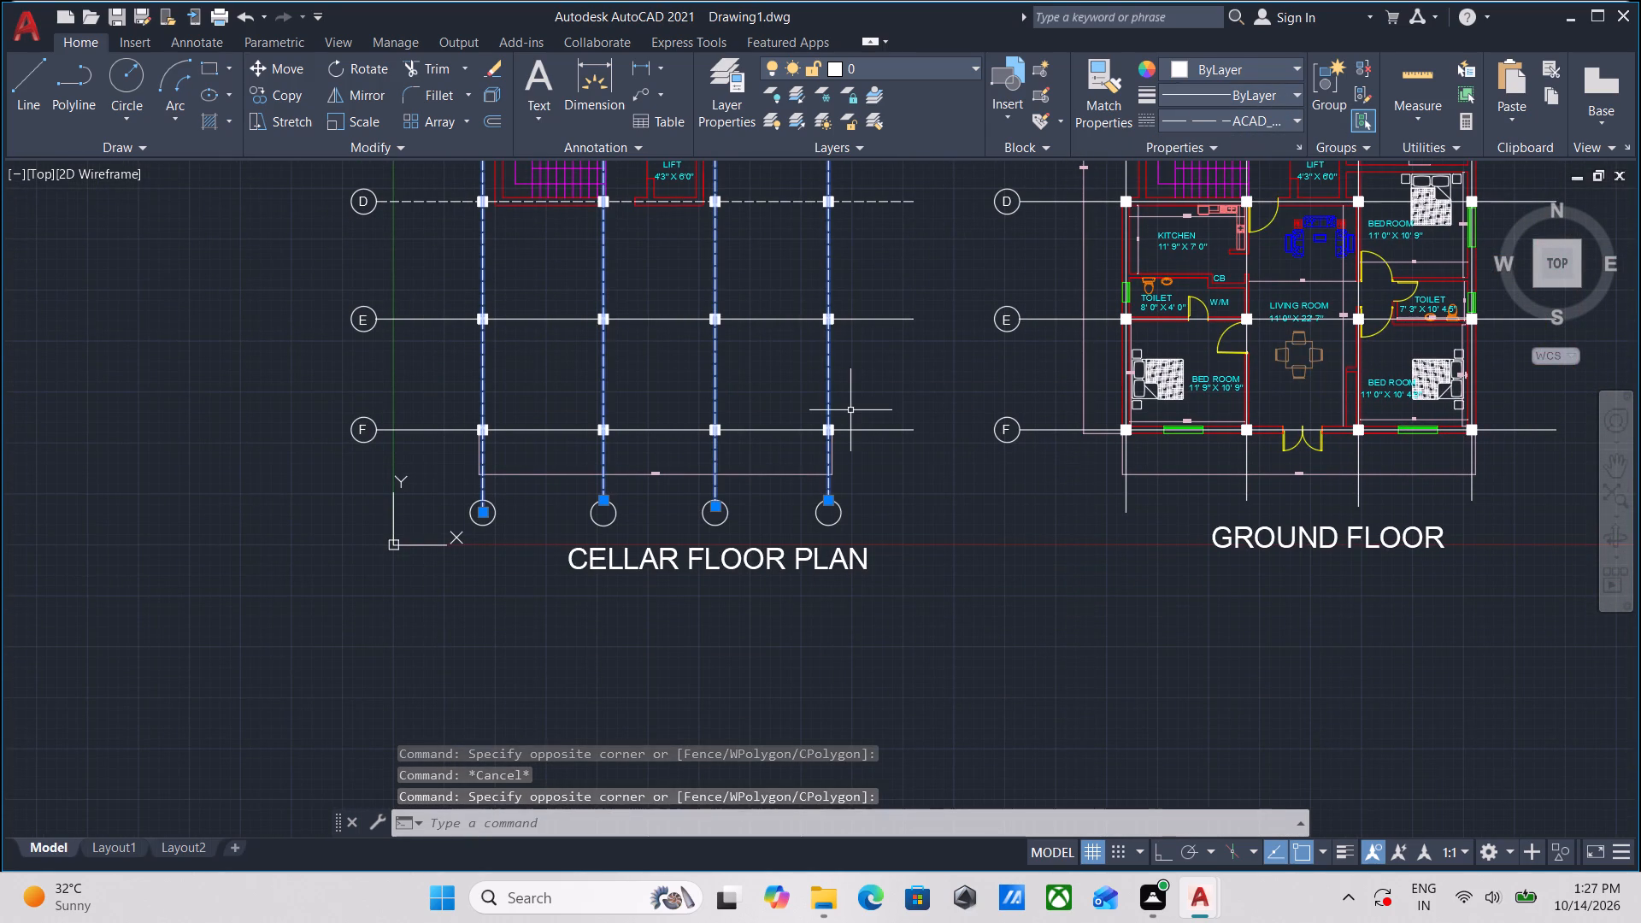
{"action": "key", "text": "Escape"}
Assign the ACAD_ISO02W100 linetype to the cellar plan's row E and row F grid lines.
{"action": "scroll", "coordinate": [905, 445], "scroll_direction": "up", "scroll_amount": 1}
{"action": "left_click", "coordinate": [915, 461]}
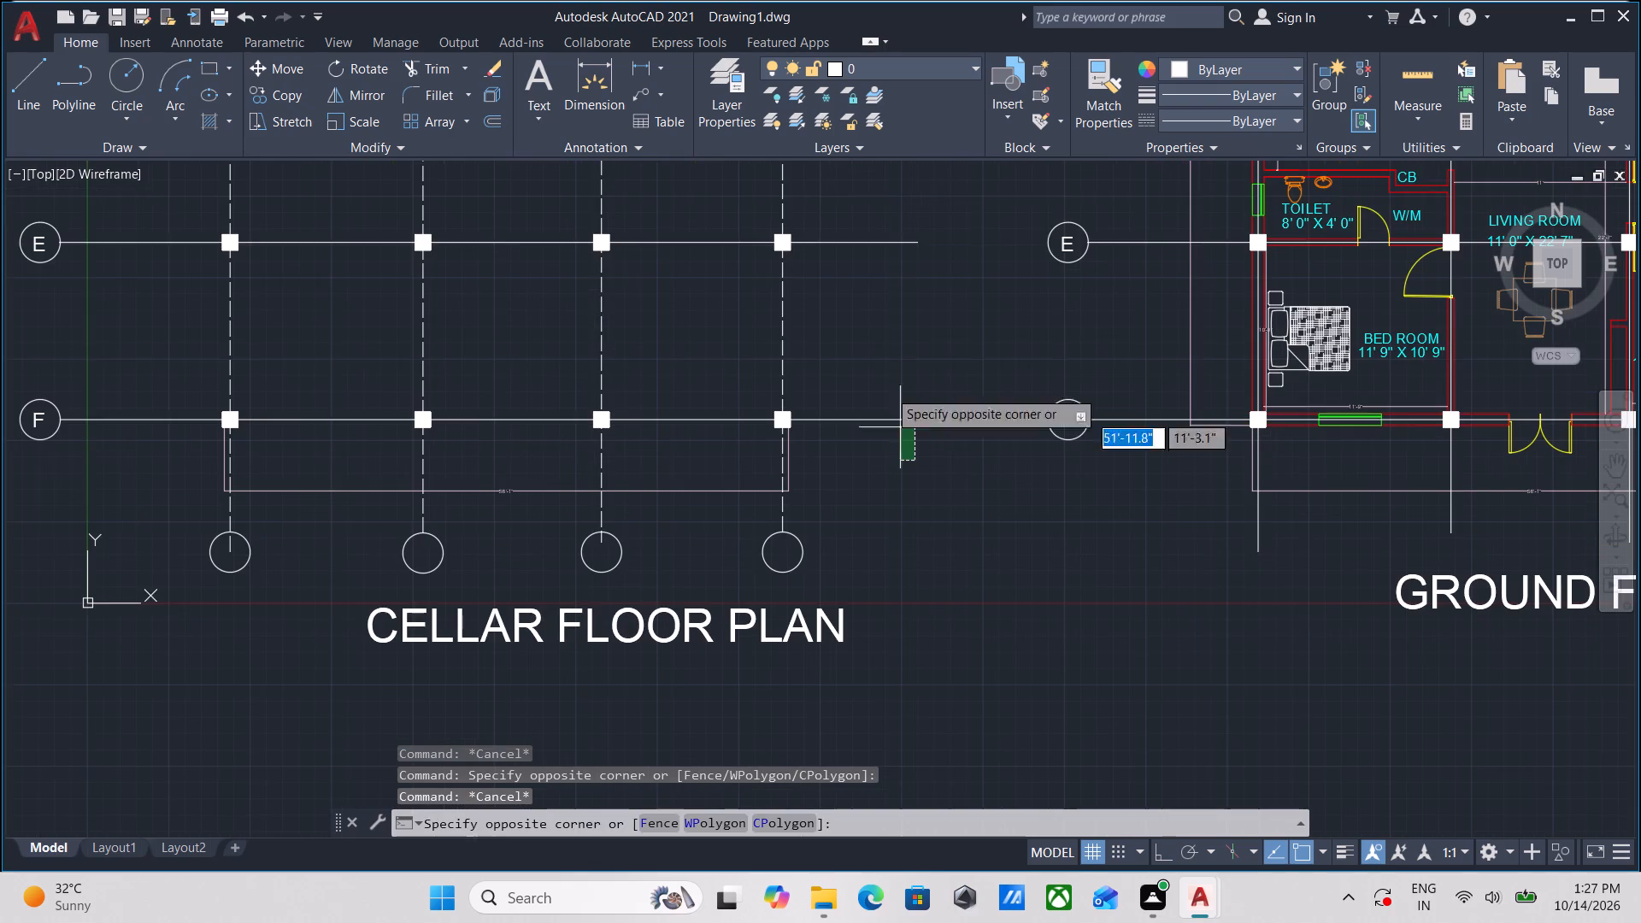
{"action": "left_click", "coordinate": [873, 208]}
{"action": "scroll", "coordinate": [873, 208], "scroll_direction": "down", "scroll_amount": 3}
{"action": "middle_click_drag", "start_coordinate": [873, 208], "coordinate": [781, 445]}
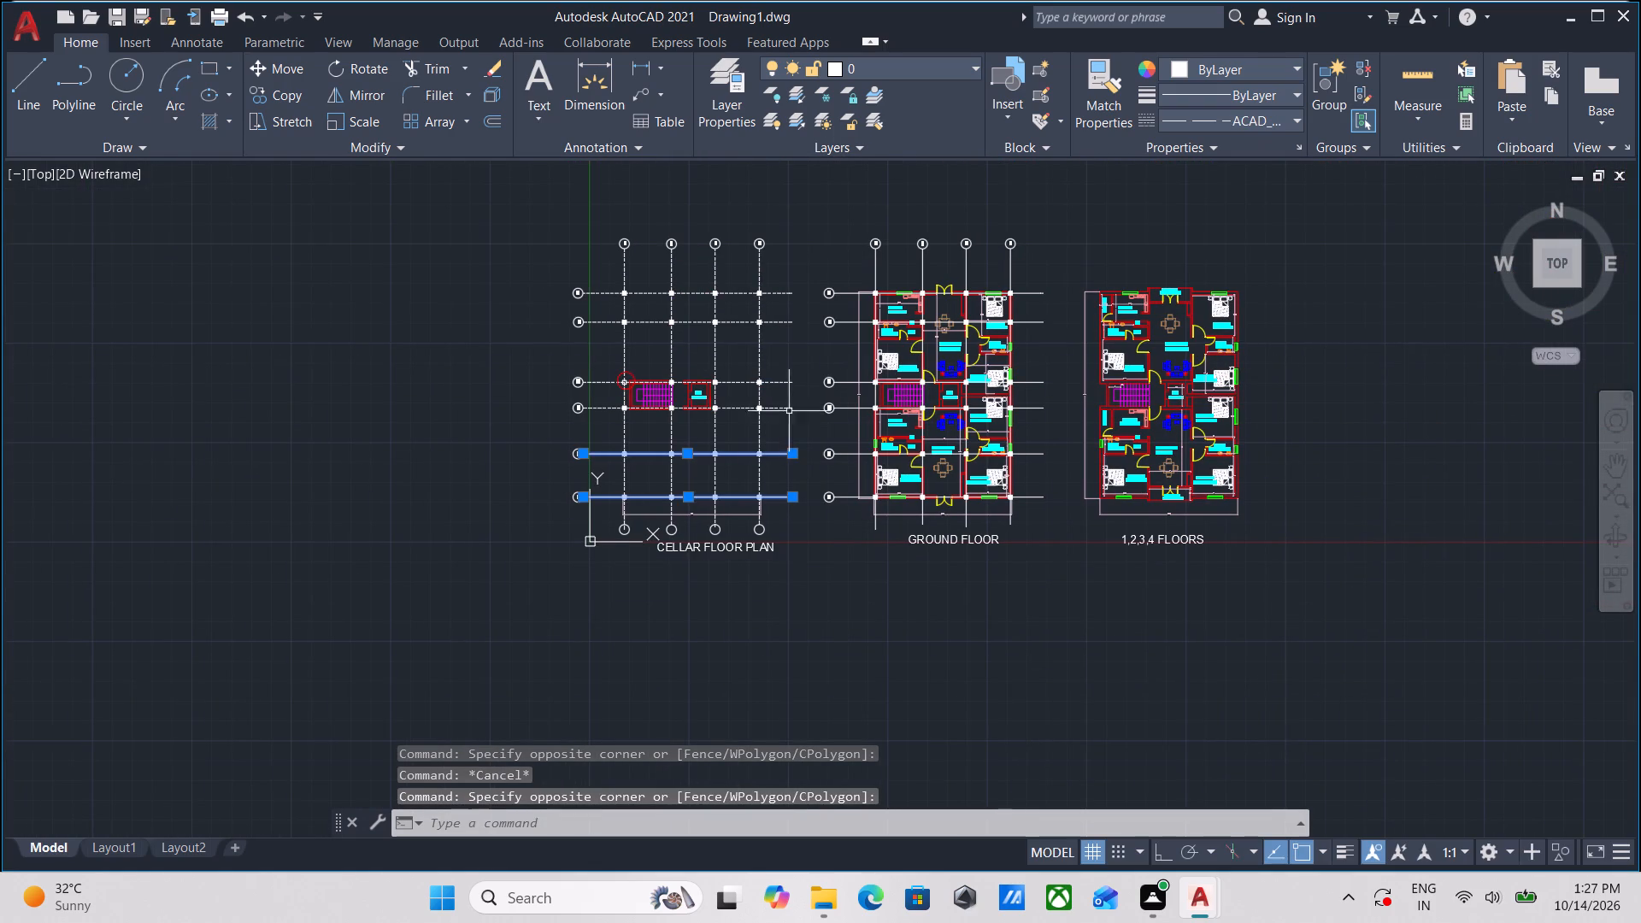
{"action": "scroll", "coordinate": [799, 363], "scroll_direction": "up", "scroll_amount": 1}
{"action": "left_click", "coordinate": [1277, 121]}
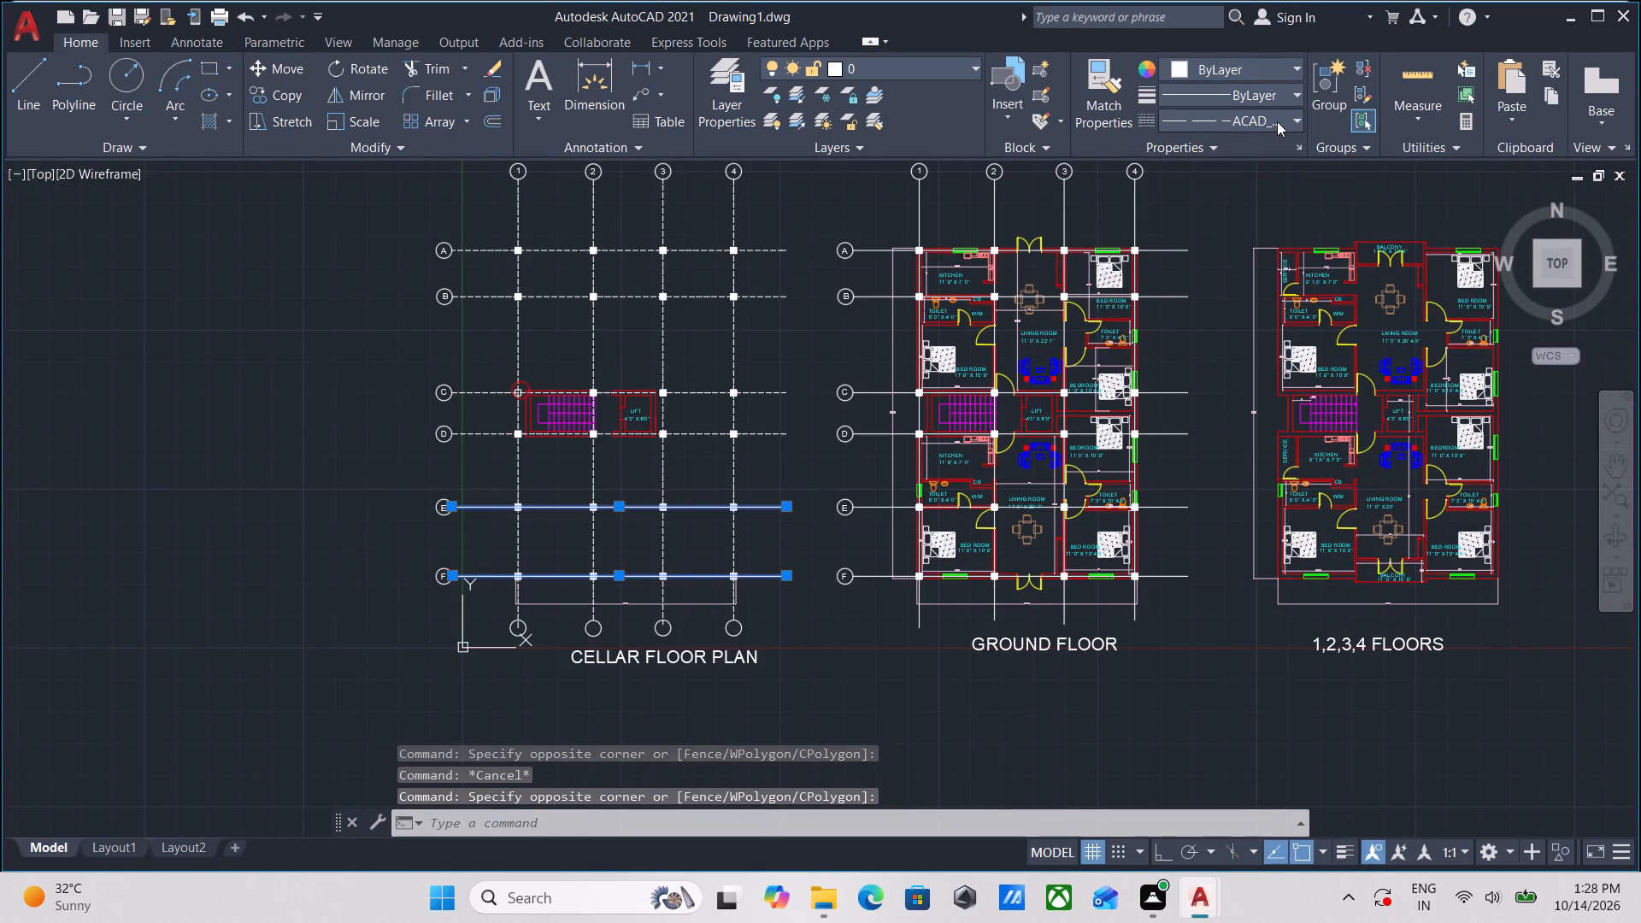
{"action": "left_click", "coordinate": [1240, 198]}
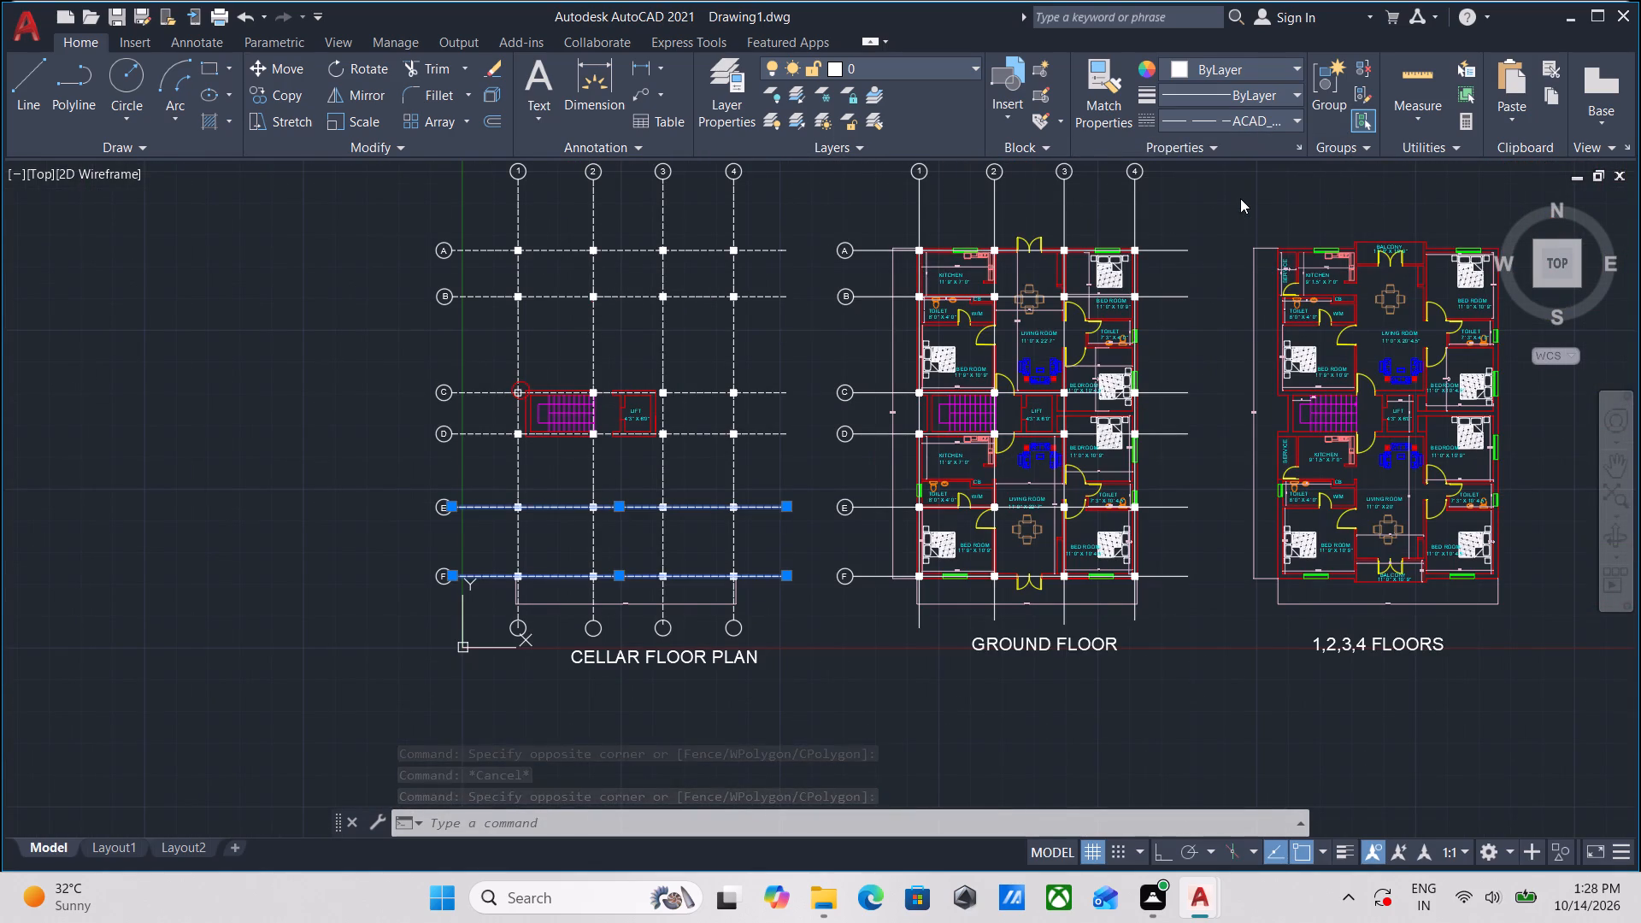
{"action": "key", "text": "Escape"}
Assign the ACAD_ISO02W100 linetype to the ground floor plan's six horizontal grid lines, A to F.
{"action": "scroll", "coordinate": [869, 435], "scroll_direction": "up", "scroll_amount": 4}
{"action": "scroll", "coordinate": [768, 481], "scroll_direction": "down", "scroll_amount": 2}
{"action": "middle_click_drag", "start_coordinate": [745, 465], "coordinate": [766, 362]}
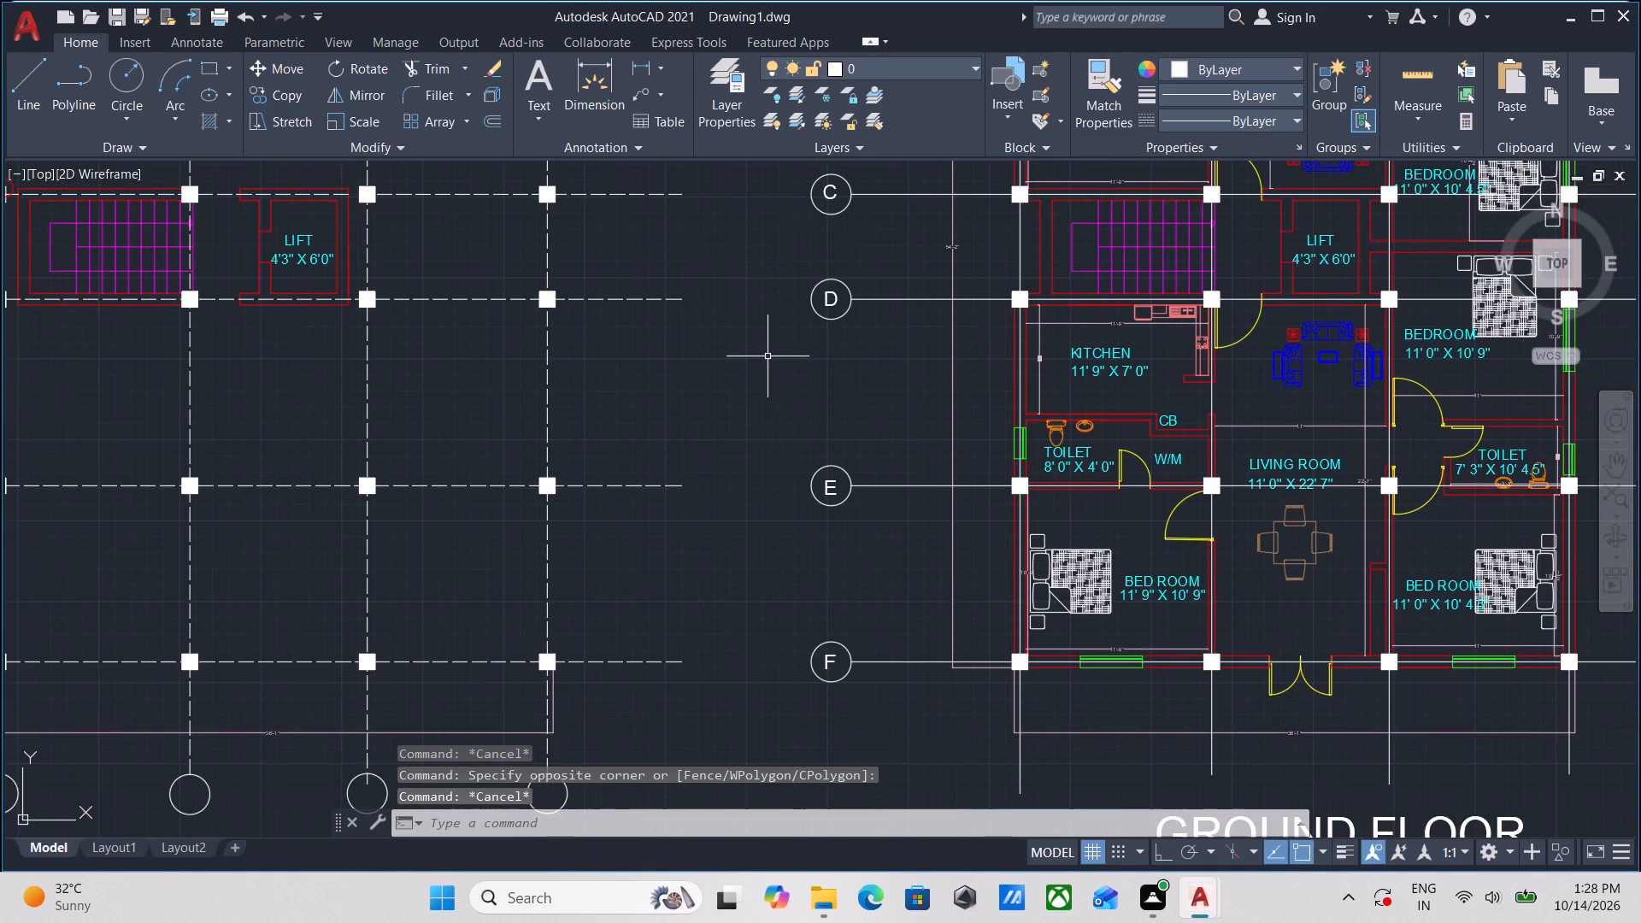
{"action": "scroll", "coordinate": [768, 356], "scroll_direction": "down", "scroll_amount": 1}
{"action": "middle_click_drag", "start_coordinate": [768, 356], "coordinate": [313, 426]}
{"action": "scroll", "coordinate": [759, 358], "scroll_direction": "down", "scroll_amount": 1}
{"action": "left_click", "coordinate": [693, 577]}
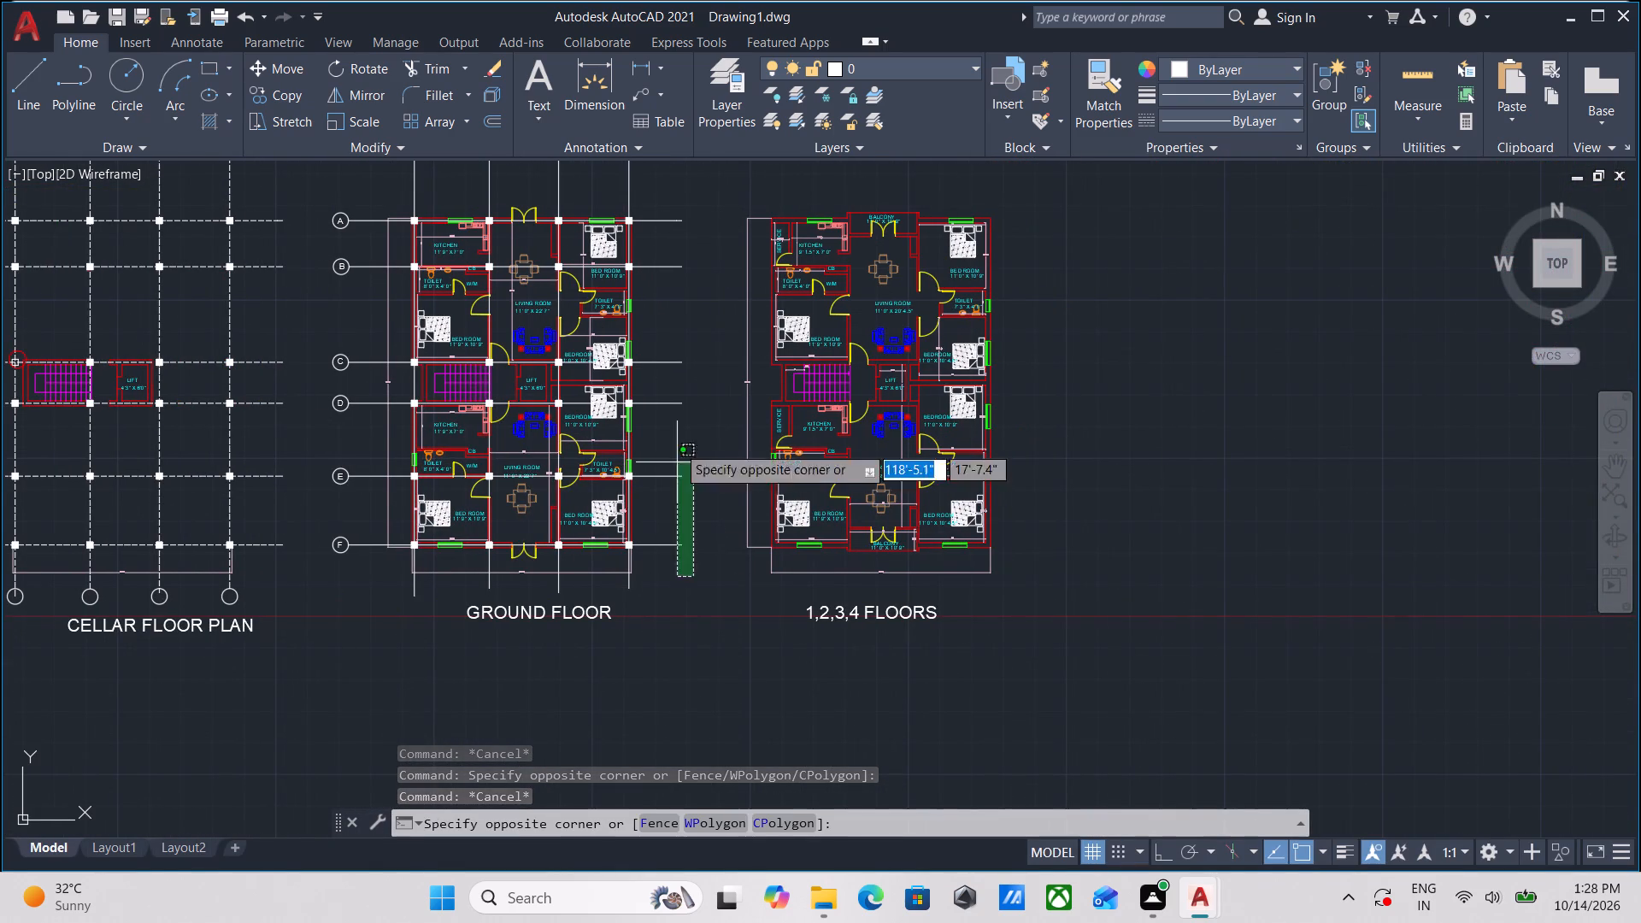
{"action": "middle_click_drag", "start_coordinate": [685, 244], "coordinate": [652, 371]}
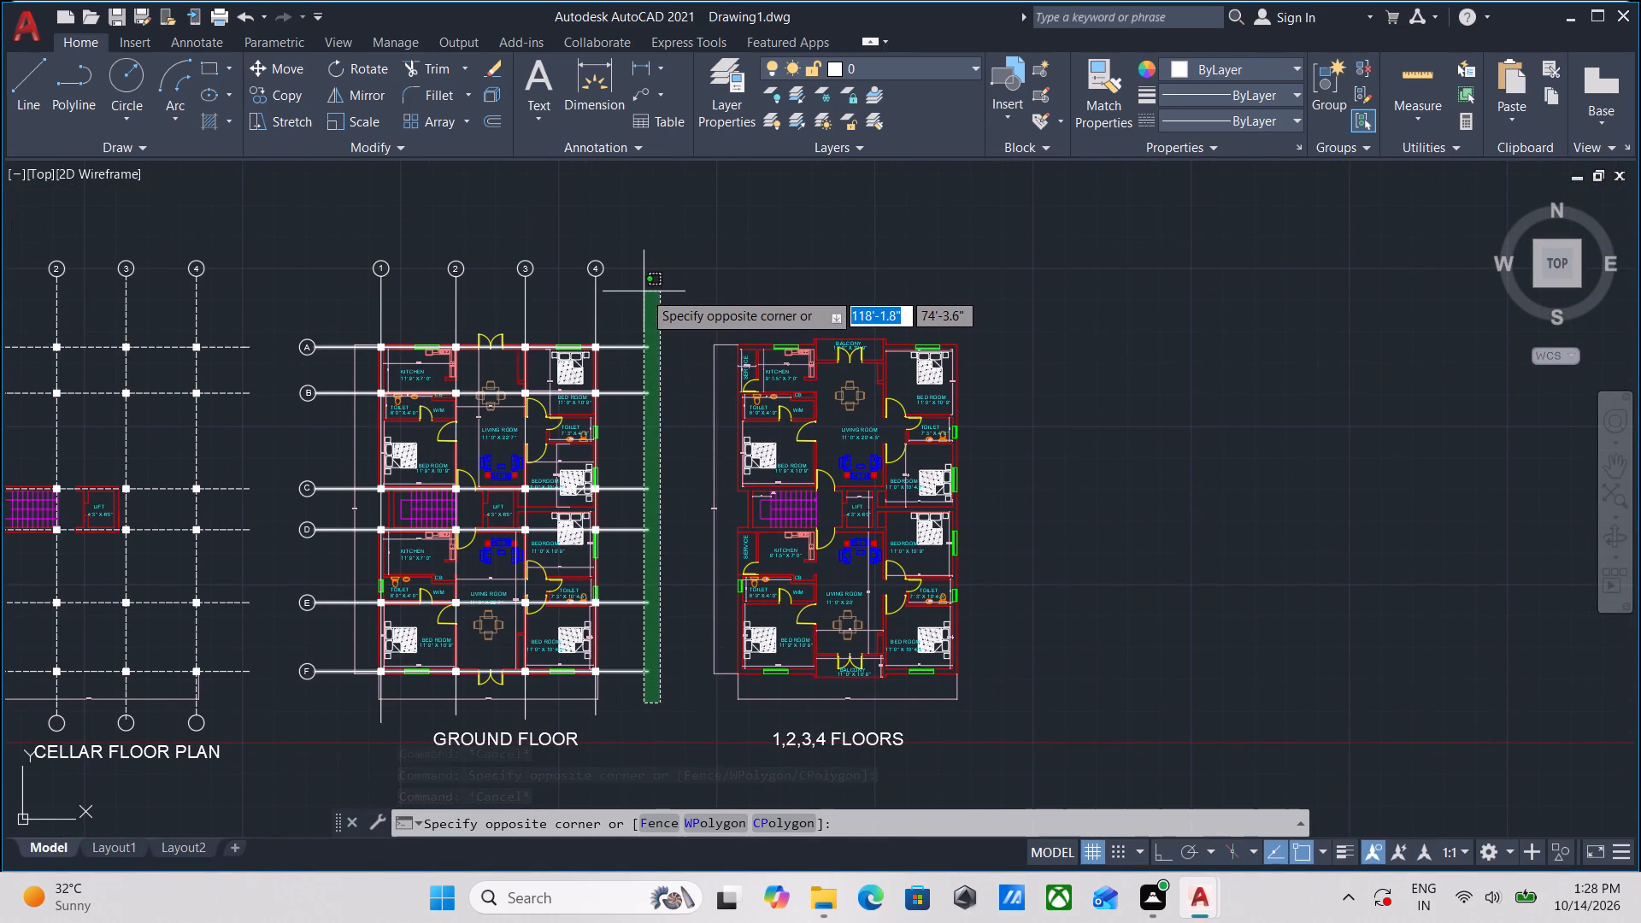
{"action": "left_click", "coordinate": [630, 291]}
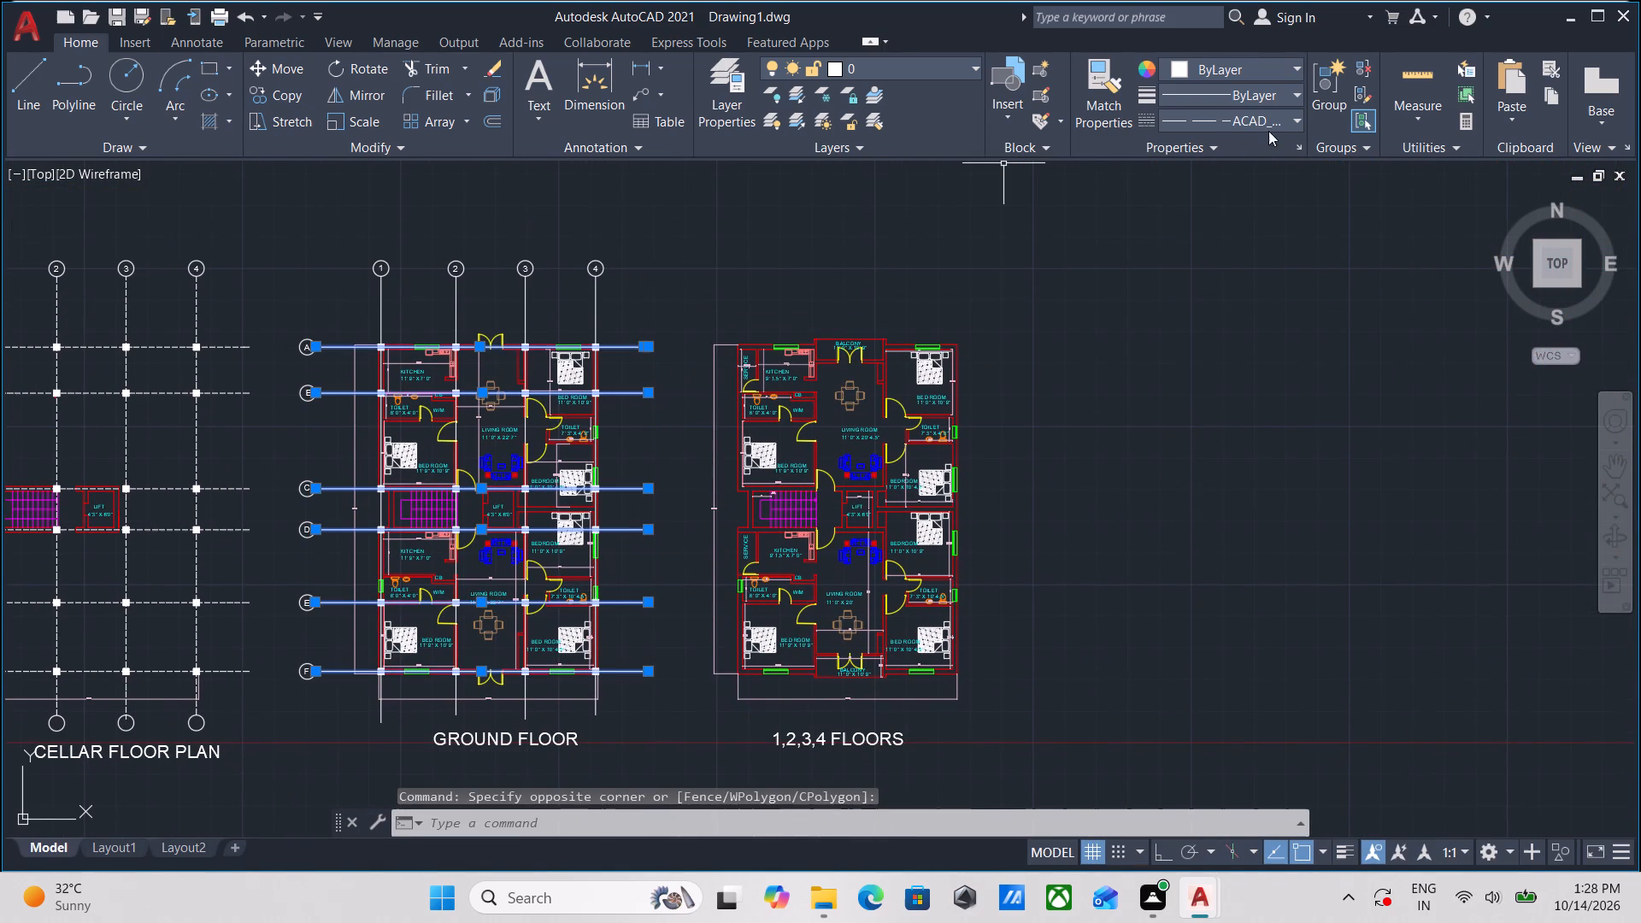
{"action": "left_click", "coordinate": [1282, 120]}
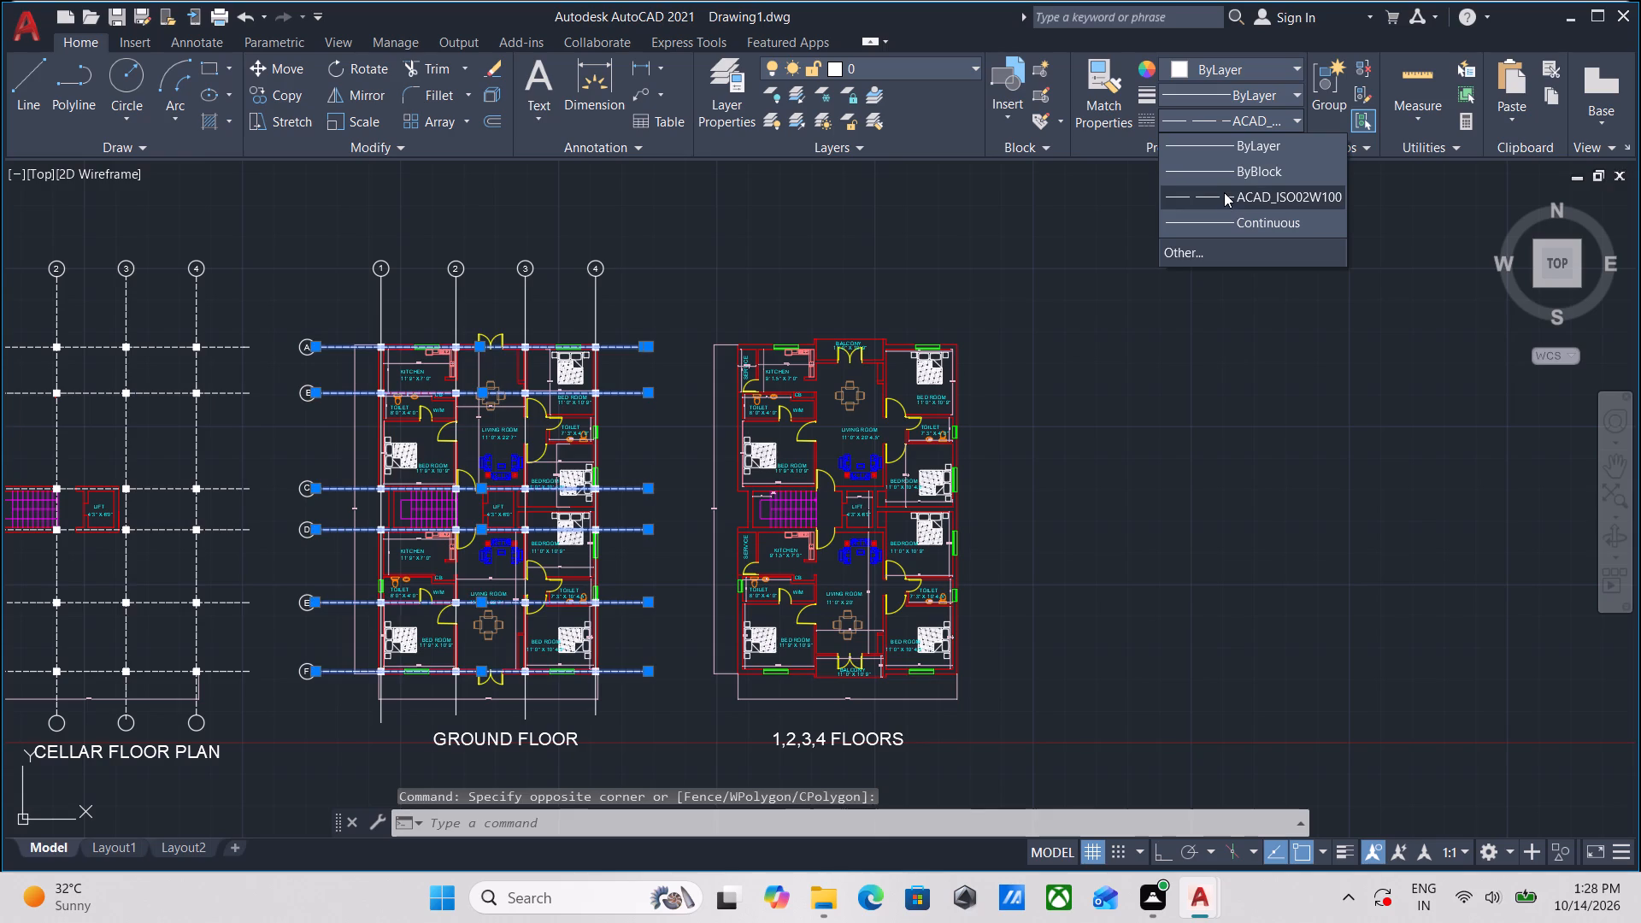
{"action": "left_click", "coordinate": [1224, 192]}
{"action": "scroll", "coordinate": [636, 494], "scroll_direction": "up", "scroll_amount": 2}
{"action": "middle_click_drag", "start_coordinate": [682, 425], "coordinate": [723, 359]}
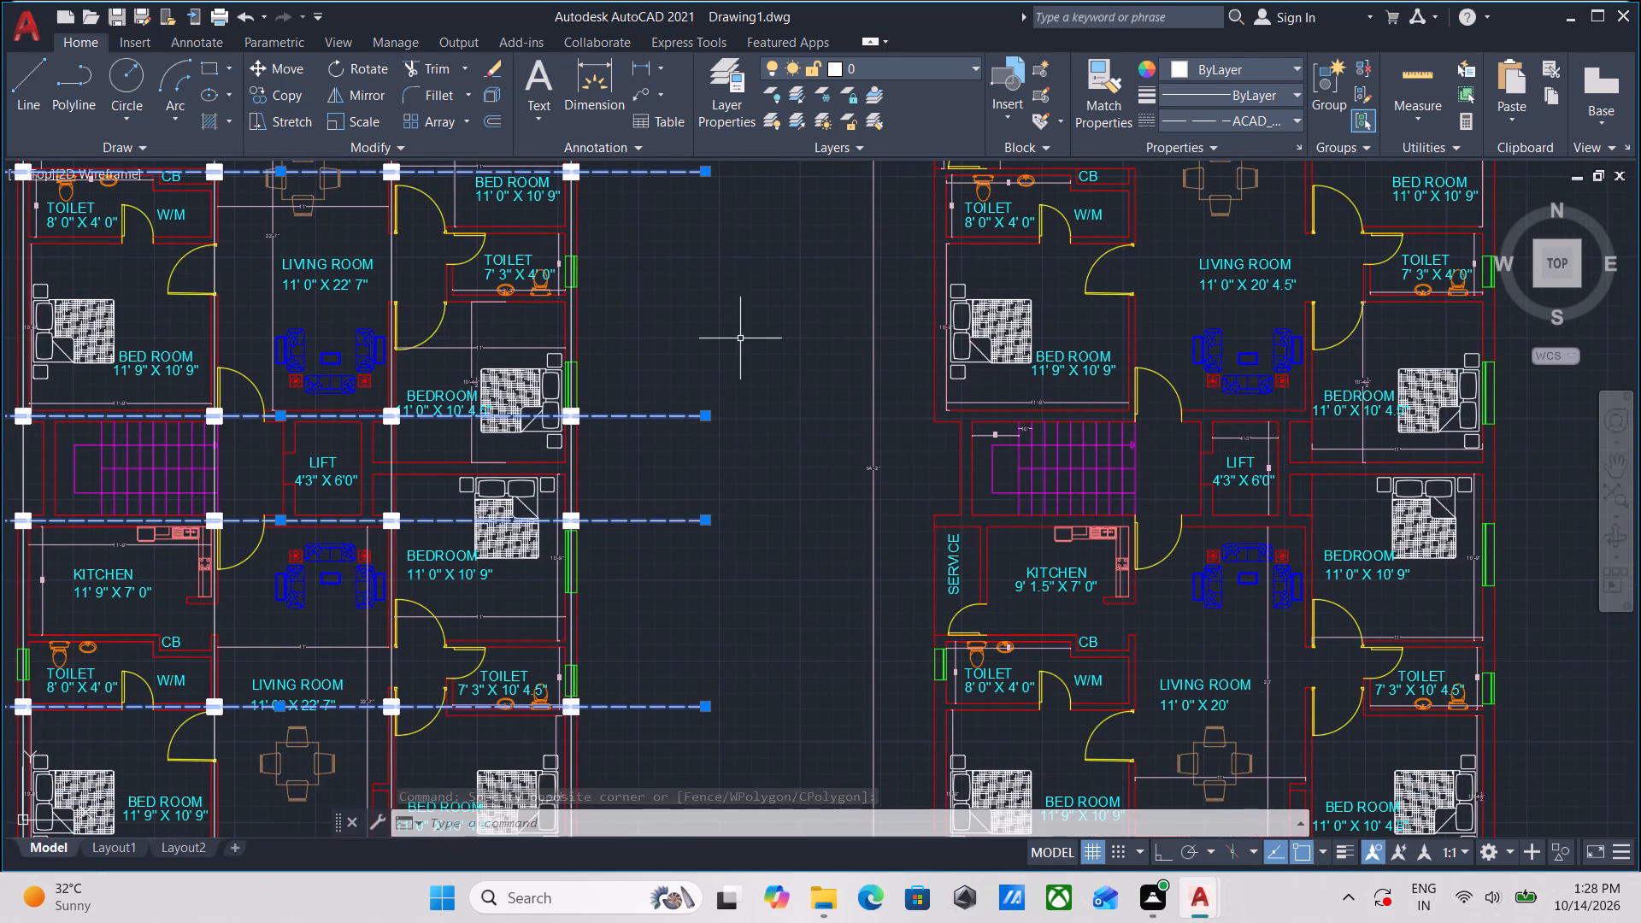
{"action": "key", "text": "Escape"}
Assign the ACAD_ISO02W100 linetype to the ground floor plan's four vertical grid lines, 1 to 4.
{"action": "middle_click_drag", "start_coordinate": [737, 332], "coordinate": [815, 125]}
{"action": "middle_click_drag", "start_coordinate": [740, 524], "coordinate": [799, 310]}
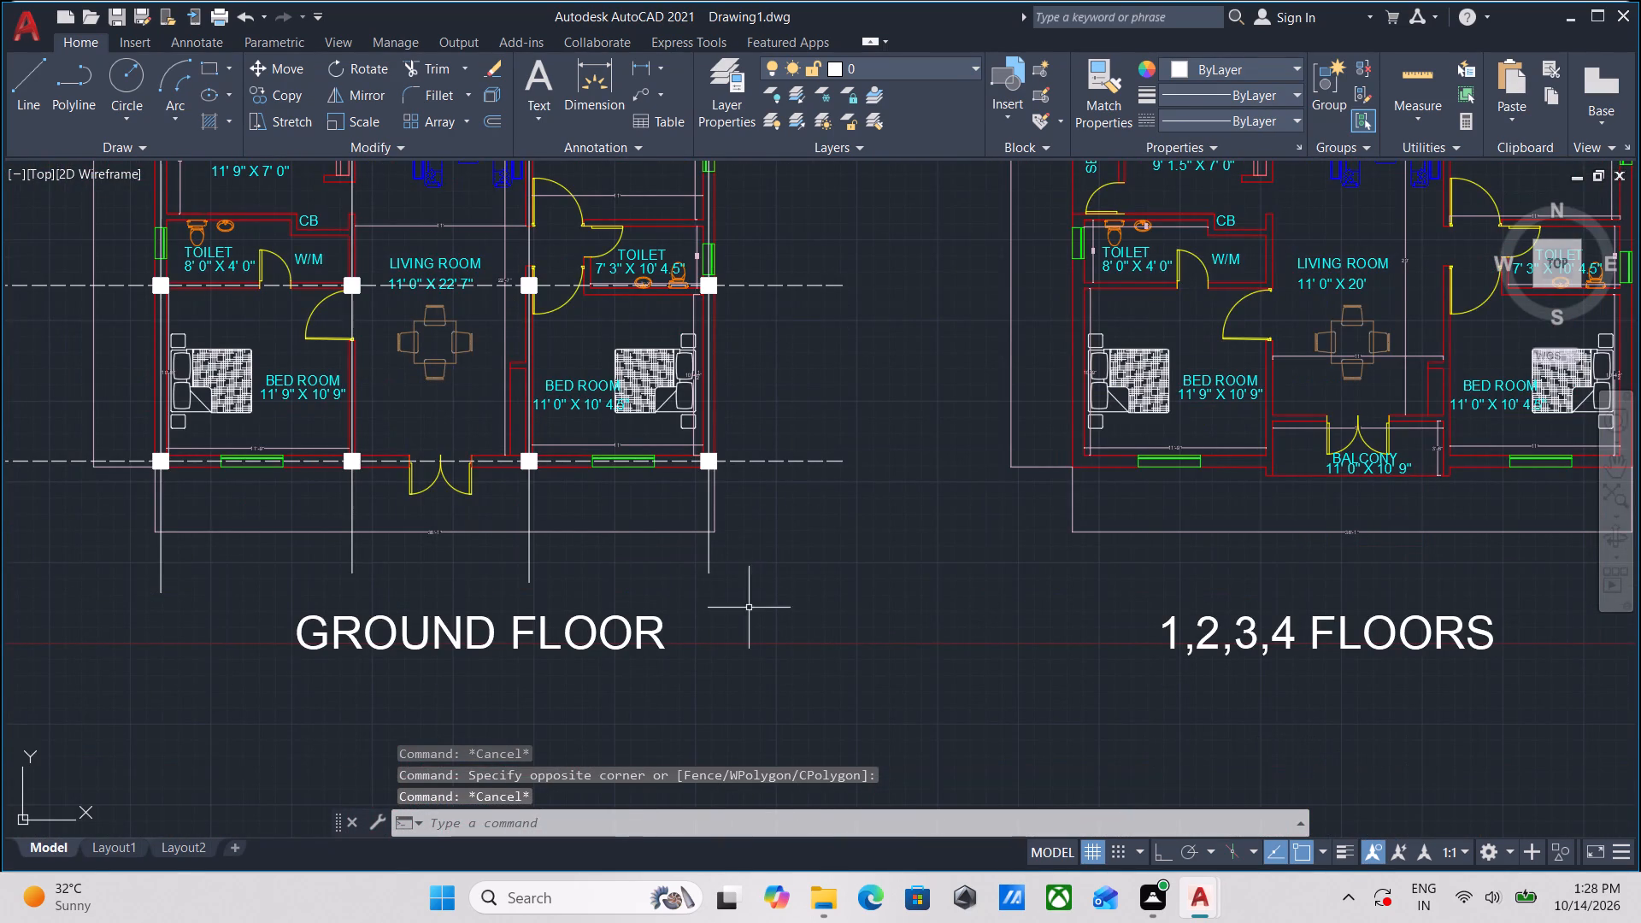
{"action": "left_click", "coordinate": [749, 609]}
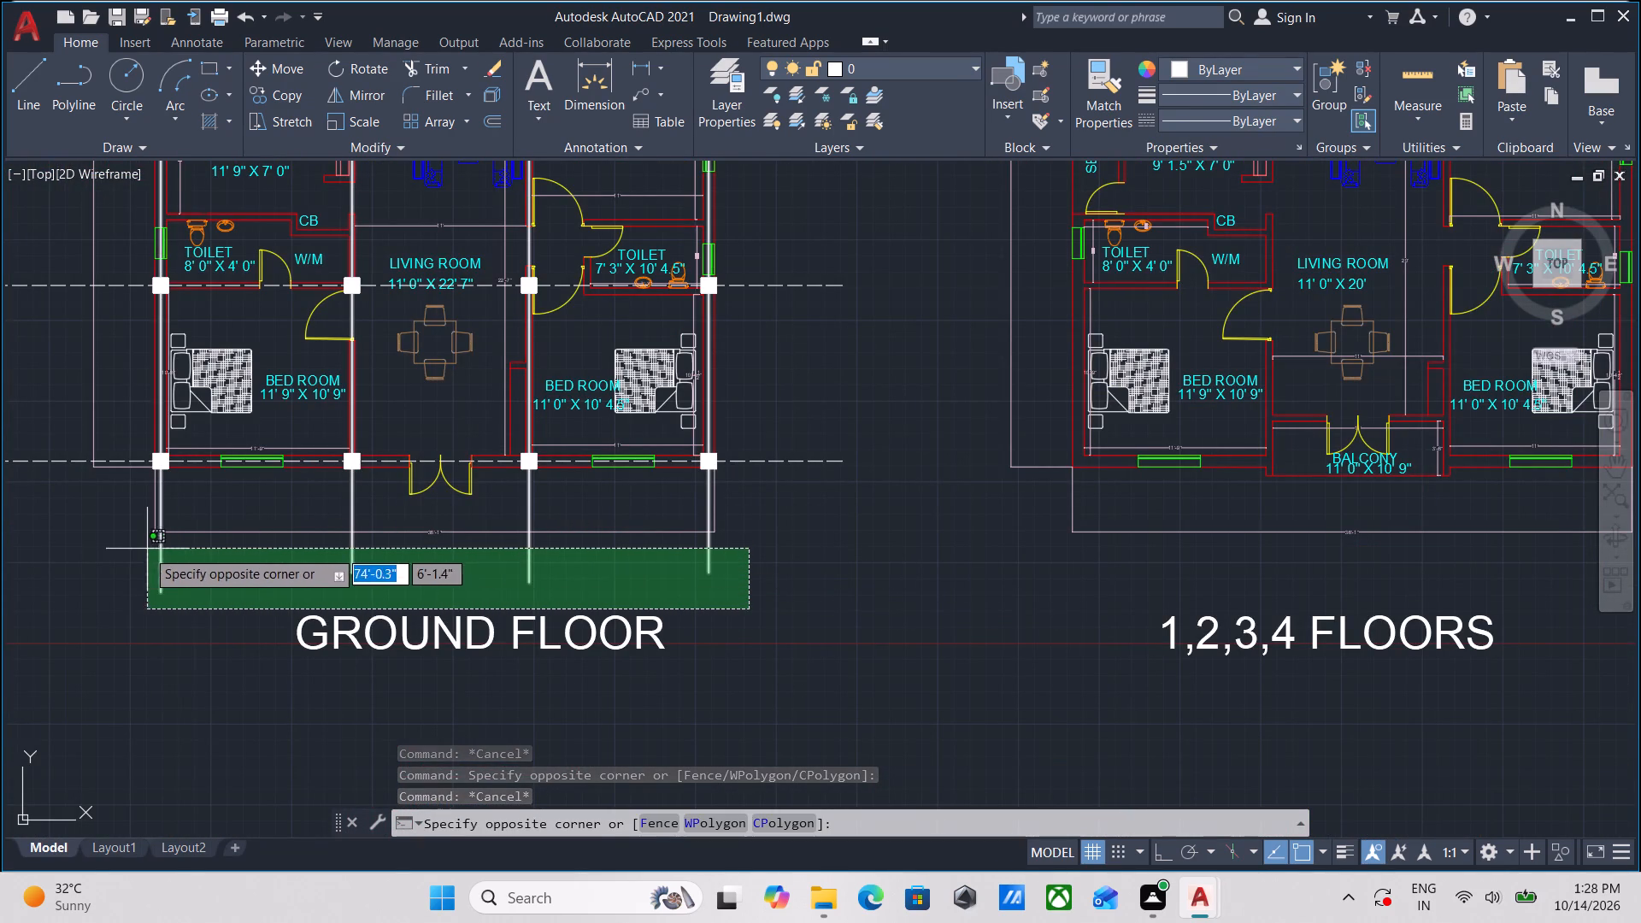
{"action": "left_click", "coordinate": [127, 553]}
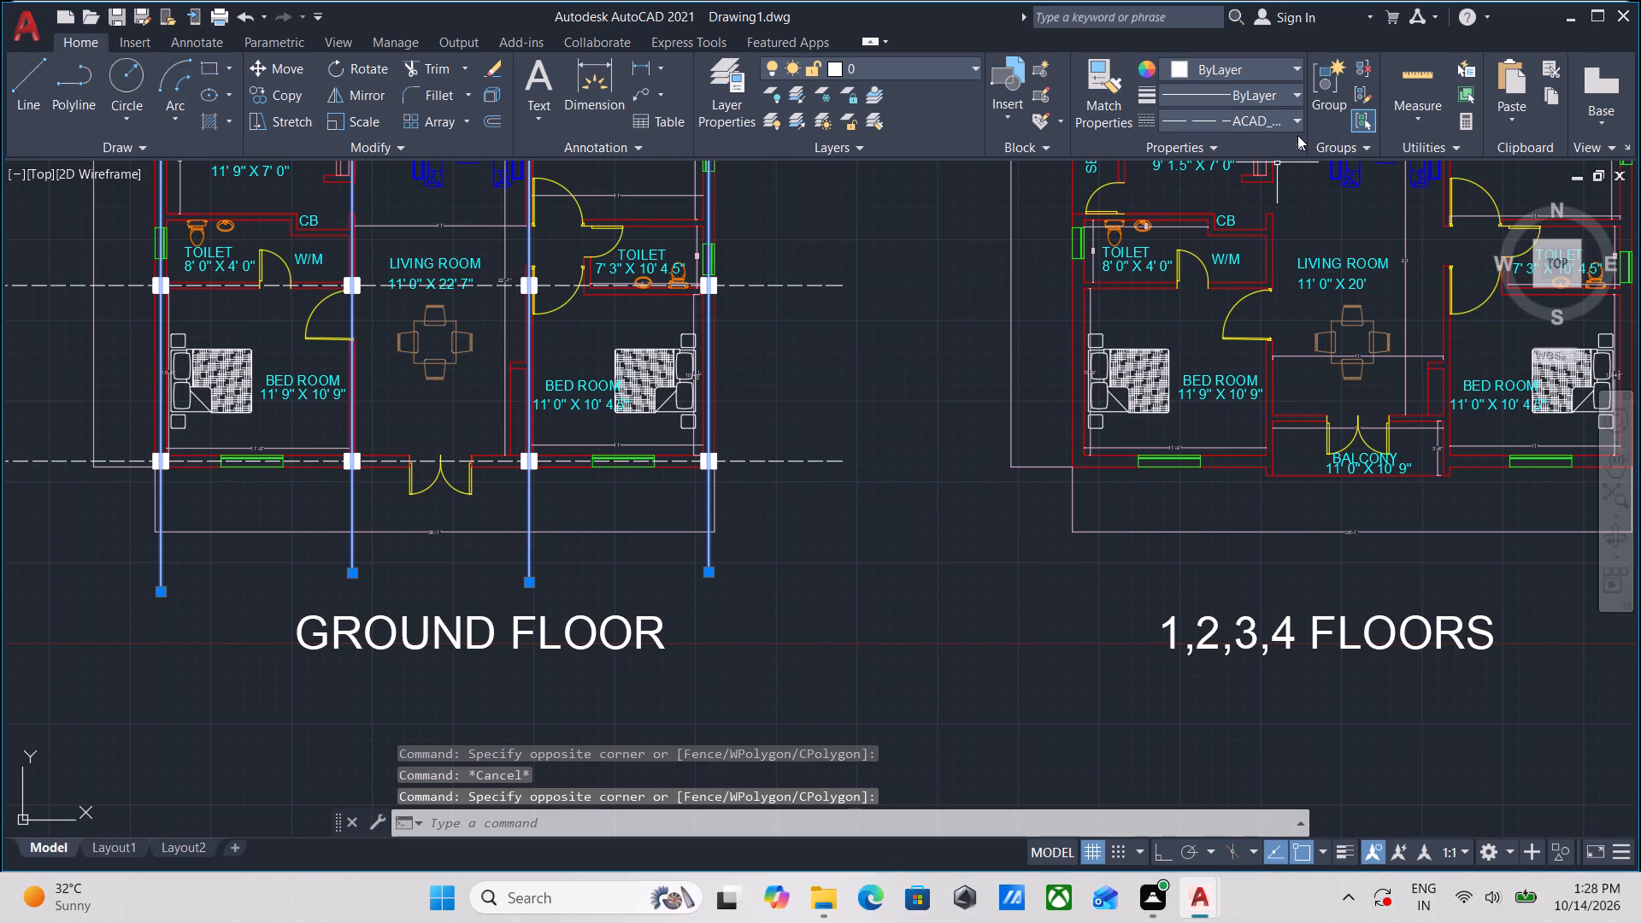
{"action": "left_click", "coordinate": [1291, 113]}
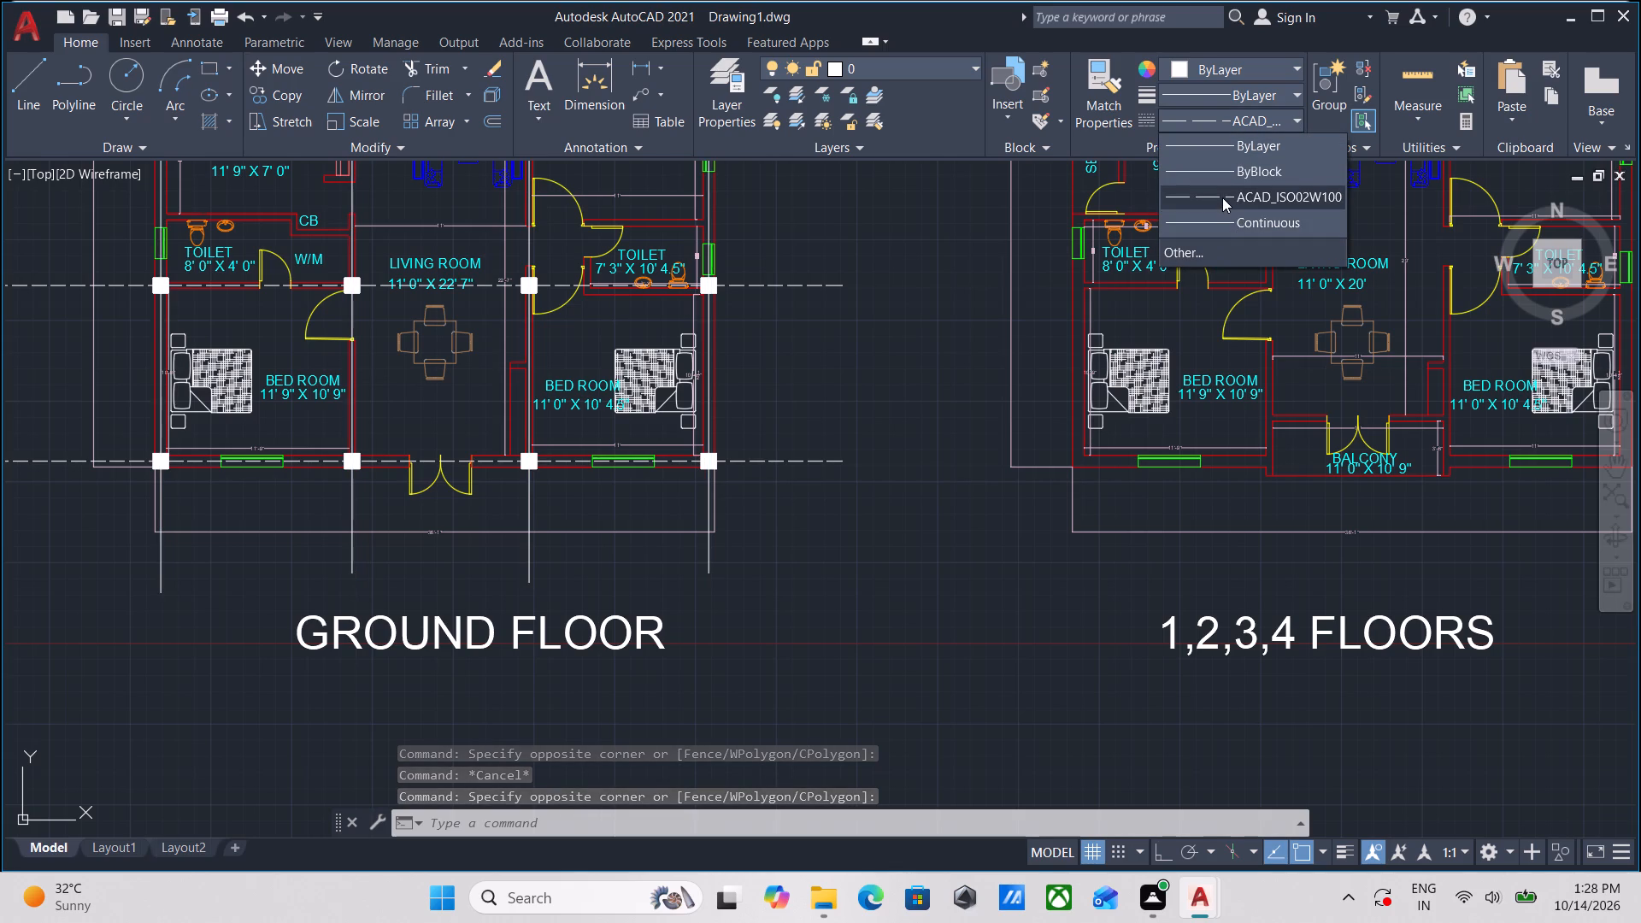
{"action": "left_click", "coordinate": [1222, 197]}
{"action": "key", "text": "Escape"}
Review the grid lines across the cellar, ground and 1,2,3,4 floor plans in the row.
{"action": "scroll", "coordinate": [768, 474], "scroll_direction": "down", "scroll_amount": 2}
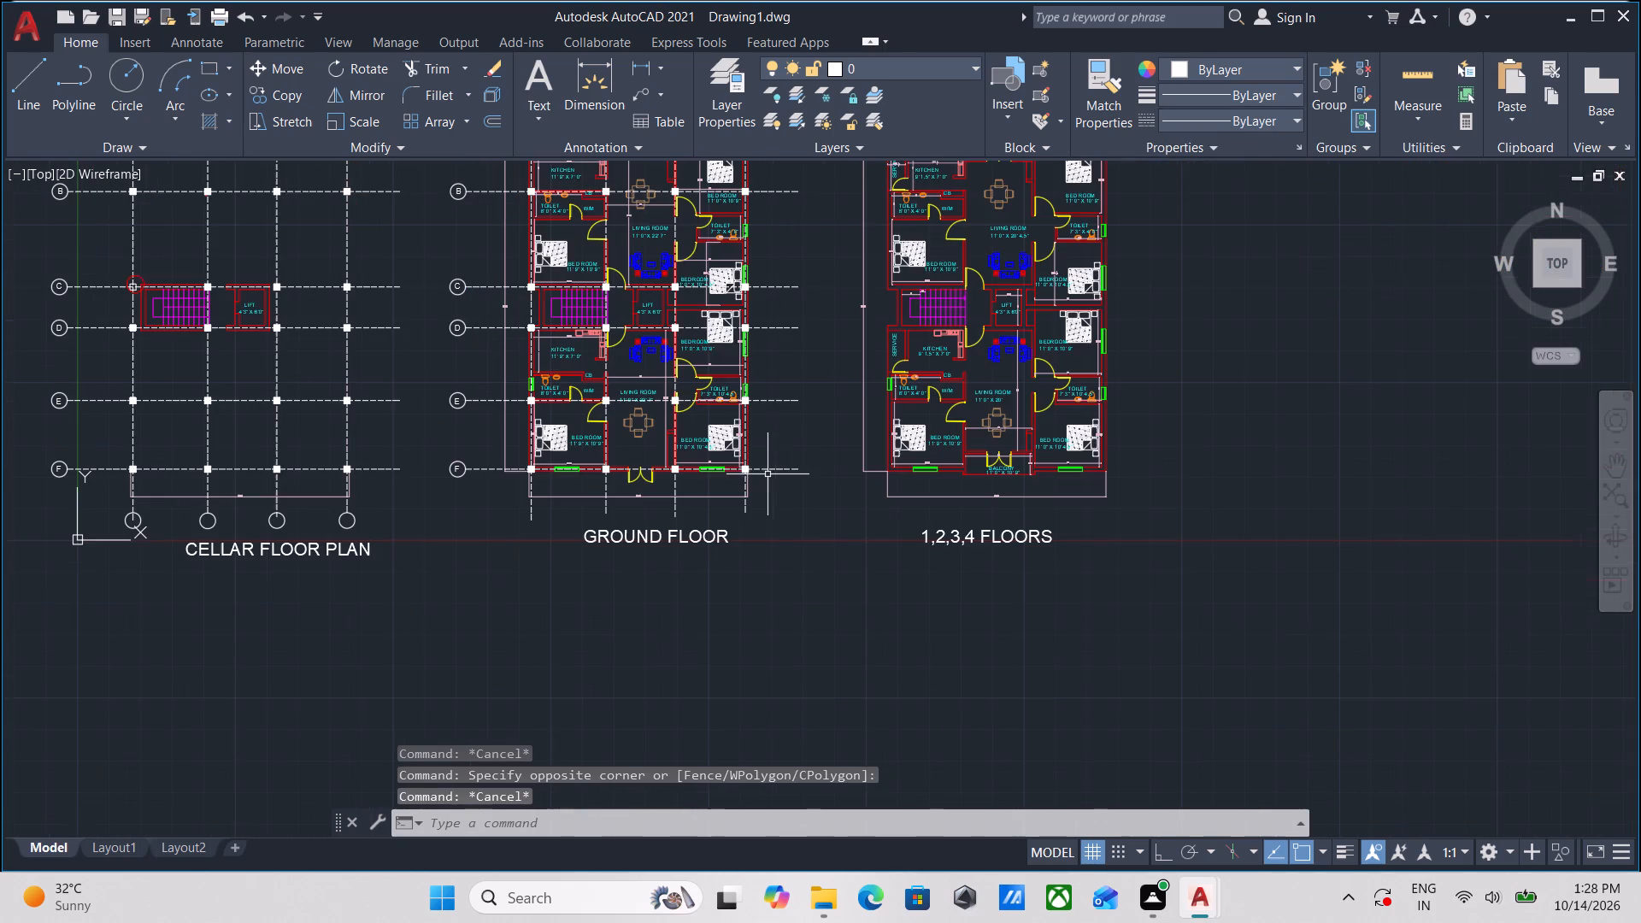
{"action": "scroll", "coordinate": [473, 337], "scroll_direction": "up", "scroll_amount": 2}
{"action": "scroll", "coordinate": [473, 337], "scroll_direction": "down", "scroll_amount": 1}
{"action": "scroll", "coordinate": [511, 293], "scroll_direction": "up", "scroll_amount": 2}
{"action": "scroll", "coordinate": [538, 252], "scroll_direction": "down", "scroll_amount": 3}
{"action": "middle_click_drag", "start_coordinate": [439, 383], "coordinate": [636, 585]}
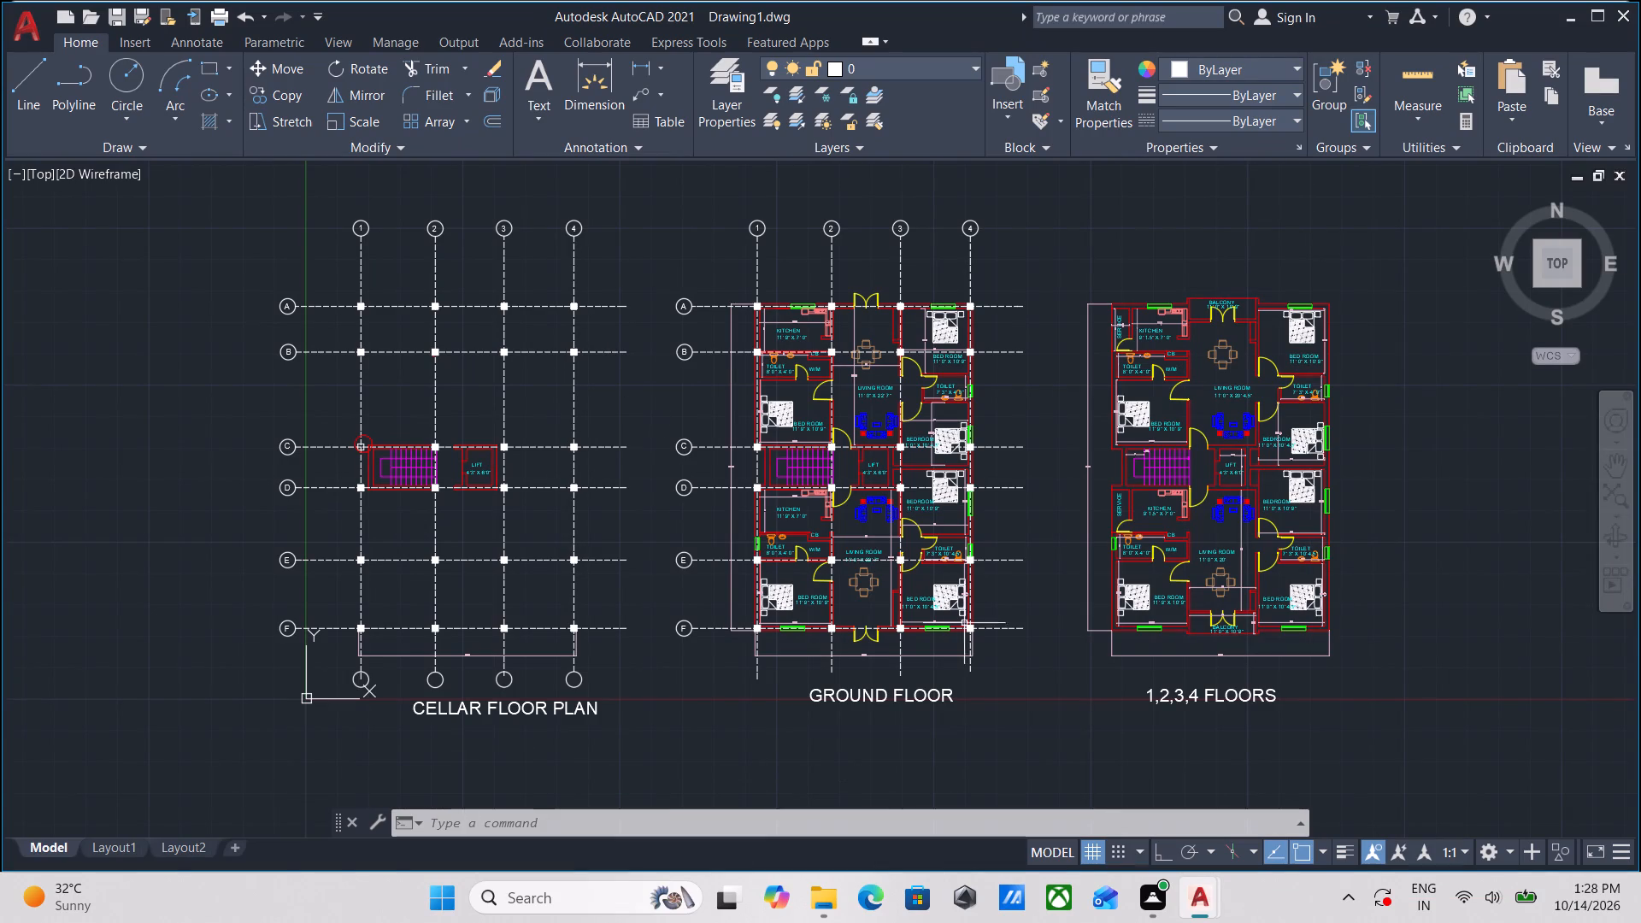
{"action": "middle_click_drag", "start_coordinate": [1032, 640], "coordinate": [896, 643]}
{"action": "middle_click_drag", "start_coordinate": [896, 643], "coordinate": [1016, 650]}
{"action": "scroll", "coordinate": [1016, 650], "scroll_direction": "down", "scroll_amount": 1}
{"action": "middle_click_drag", "start_coordinate": [1016, 650], "coordinate": [855, 531]}
{"action": "scroll", "coordinate": [855, 531], "scroll_direction": "up", "scroll_amount": 2}
{"action": "scroll", "coordinate": [855, 531], "scroll_direction": "down", "scroll_amount": 1}
{"action": "middle_click_drag", "start_coordinate": [855, 531], "coordinate": [849, 526]}
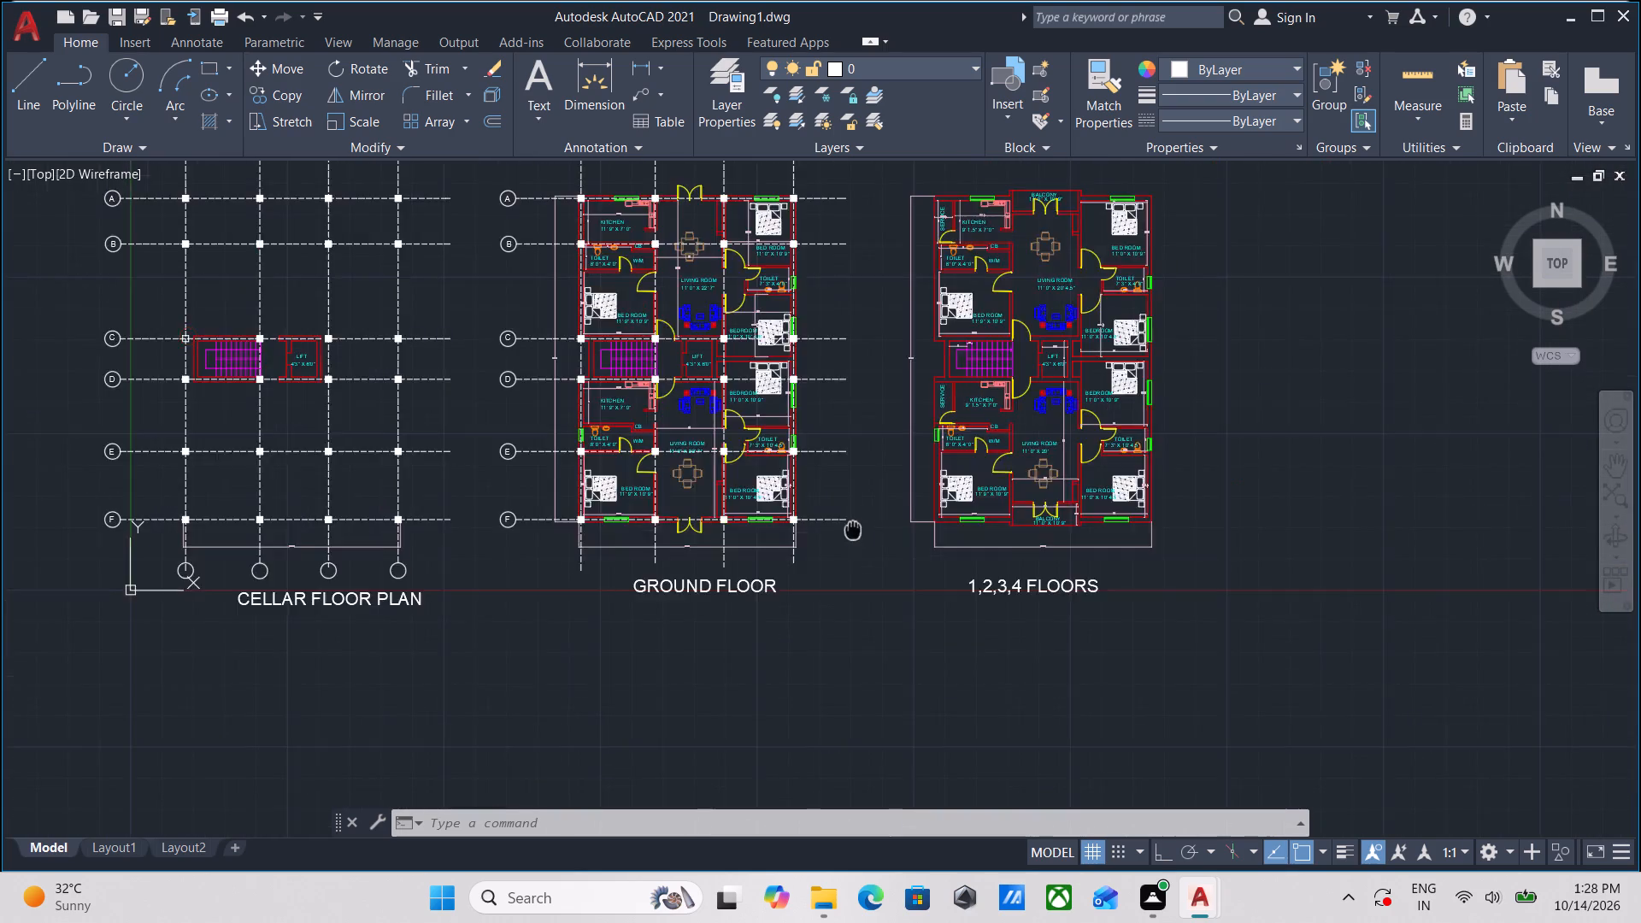
Insert the Aluminum Window (Elevation) - Imperial block in the empty space beside the vertical construction lines projected below the floor plan.
{"action": "middle_click_drag", "start_coordinate": [849, 526], "coordinate": [560, 408]}
{"action": "scroll", "coordinate": [574, 409], "scroll_direction": "down", "scroll_amount": 1}
{"action": "middle_click_drag", "start_coordinate": [986, 514], "coordinate": [650, 441]}
{"action": "scroll", "coordinate": [1156, 596], "scroll_direction": "up", "scroll_amount": 1}
{"action": "scroll", "coordinate": [1036, 587], "scroll_direction": "up", "scroll_amount": 1}
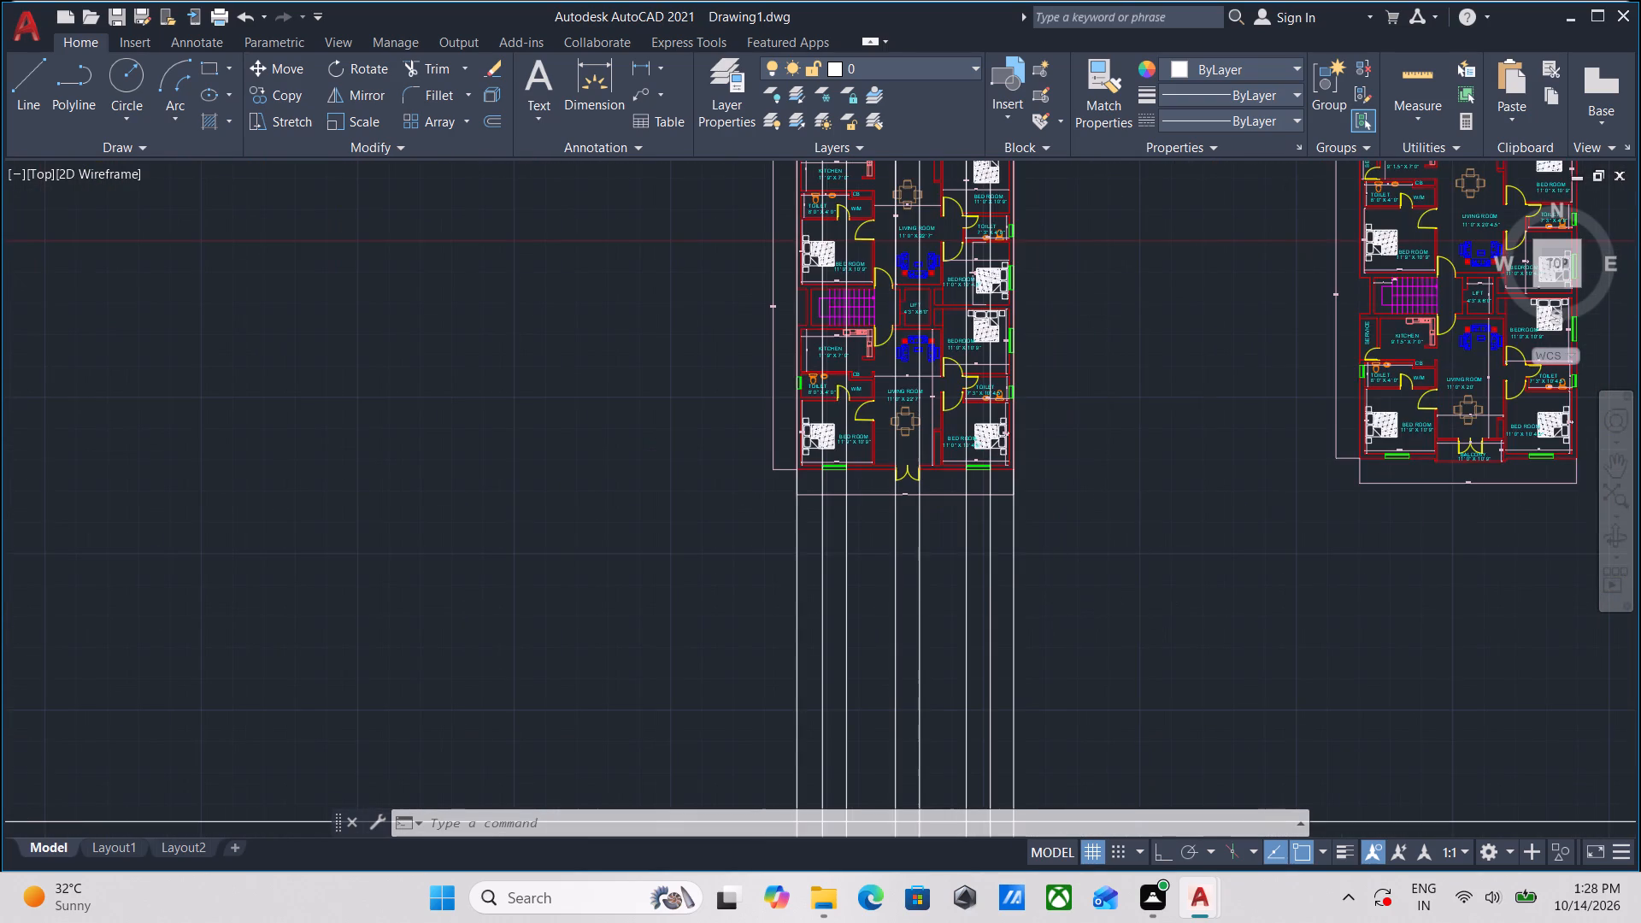
{"action": "middle_click_drag", "start_coordinate": [1041, 583], "coordinate": [1059, 482]}
{"action": "scroll", "coordinate": [1041, 583], "scroll_direction": "down", "scroll_amount": 1}
{"action": "scroll", "coordinate": [1068, 540], "scroll_direction": "up", "scroll_amount": 1}
{"action": "middle_click_drag", "start_coordinate": [1068, 531], "coordinate": [1072, 468]}
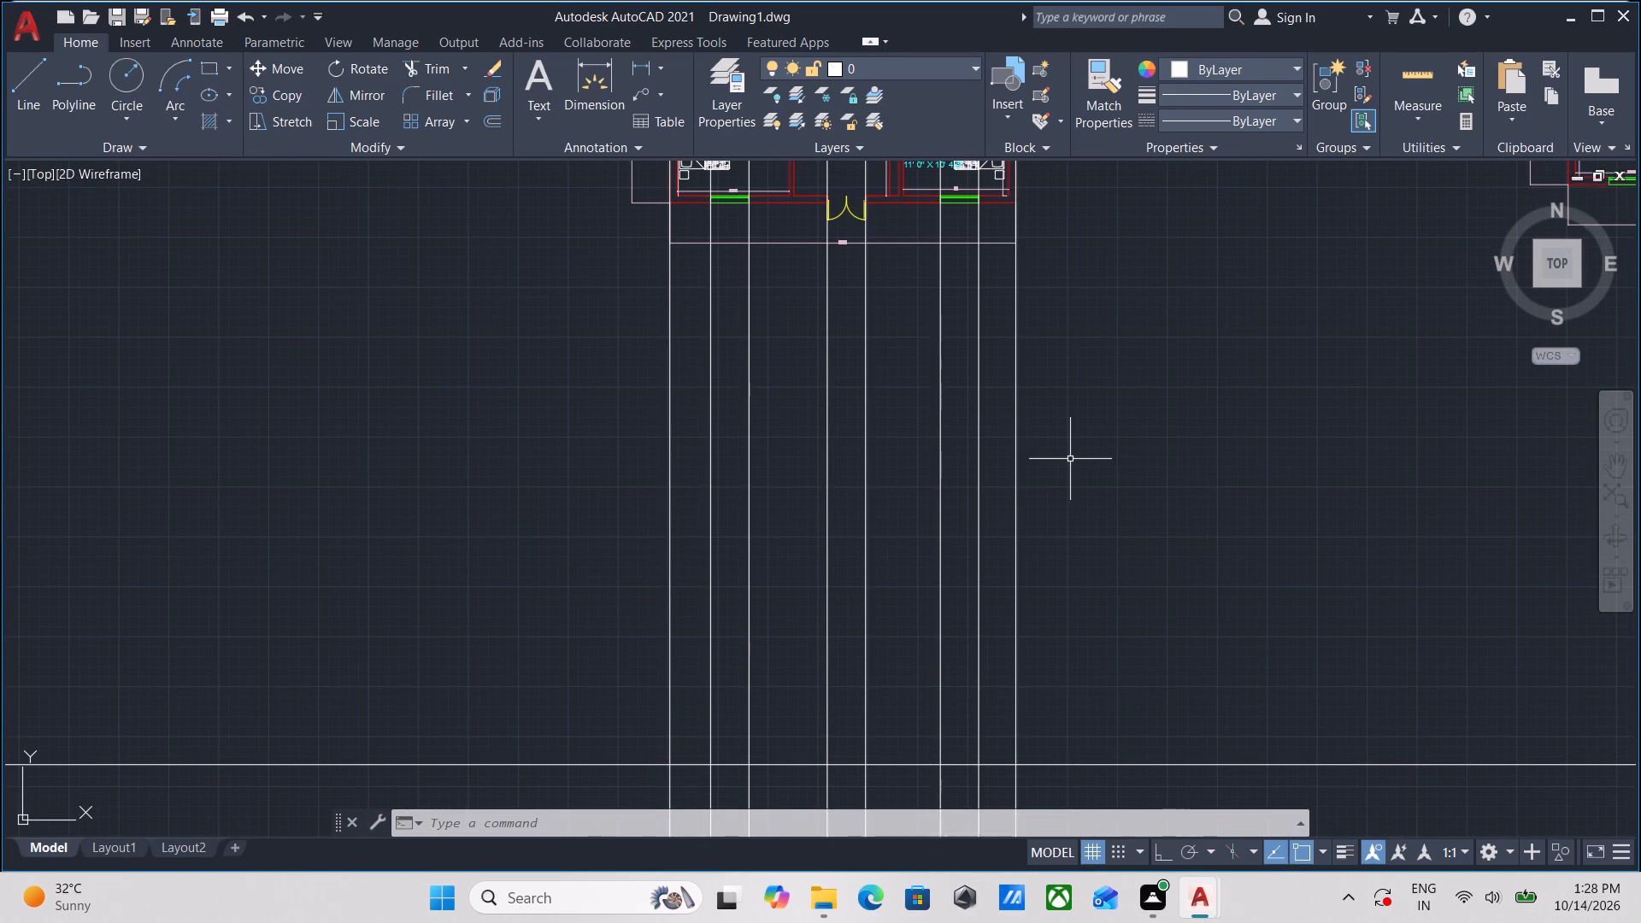
{"action": "type", "text": "TP"}
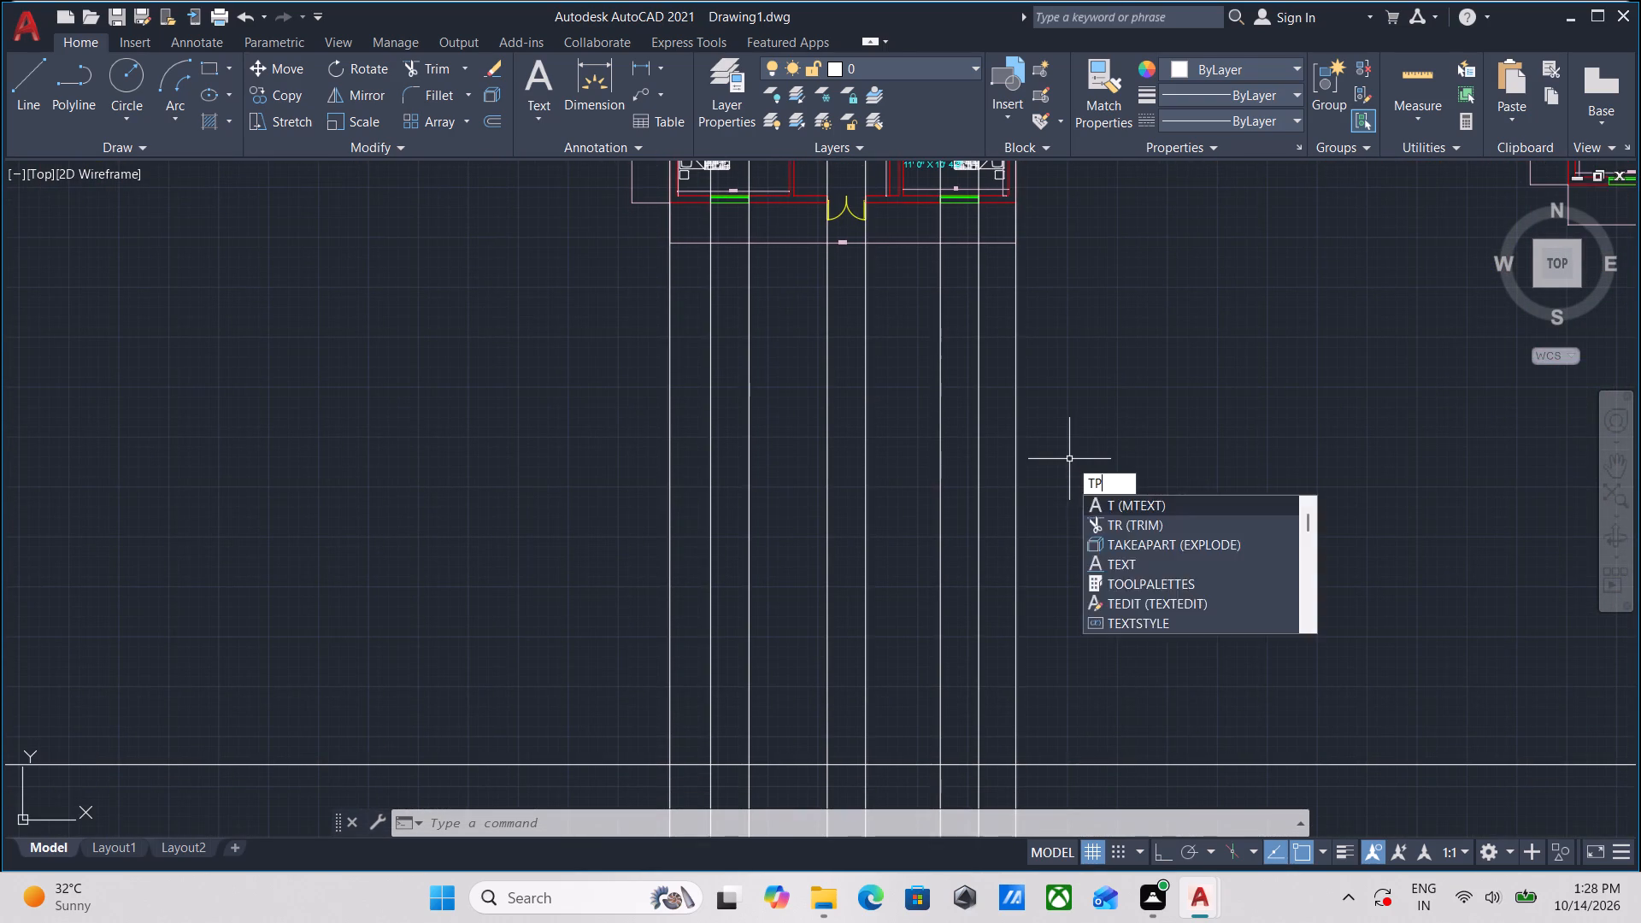
{"action": "key", "text": "Return"}
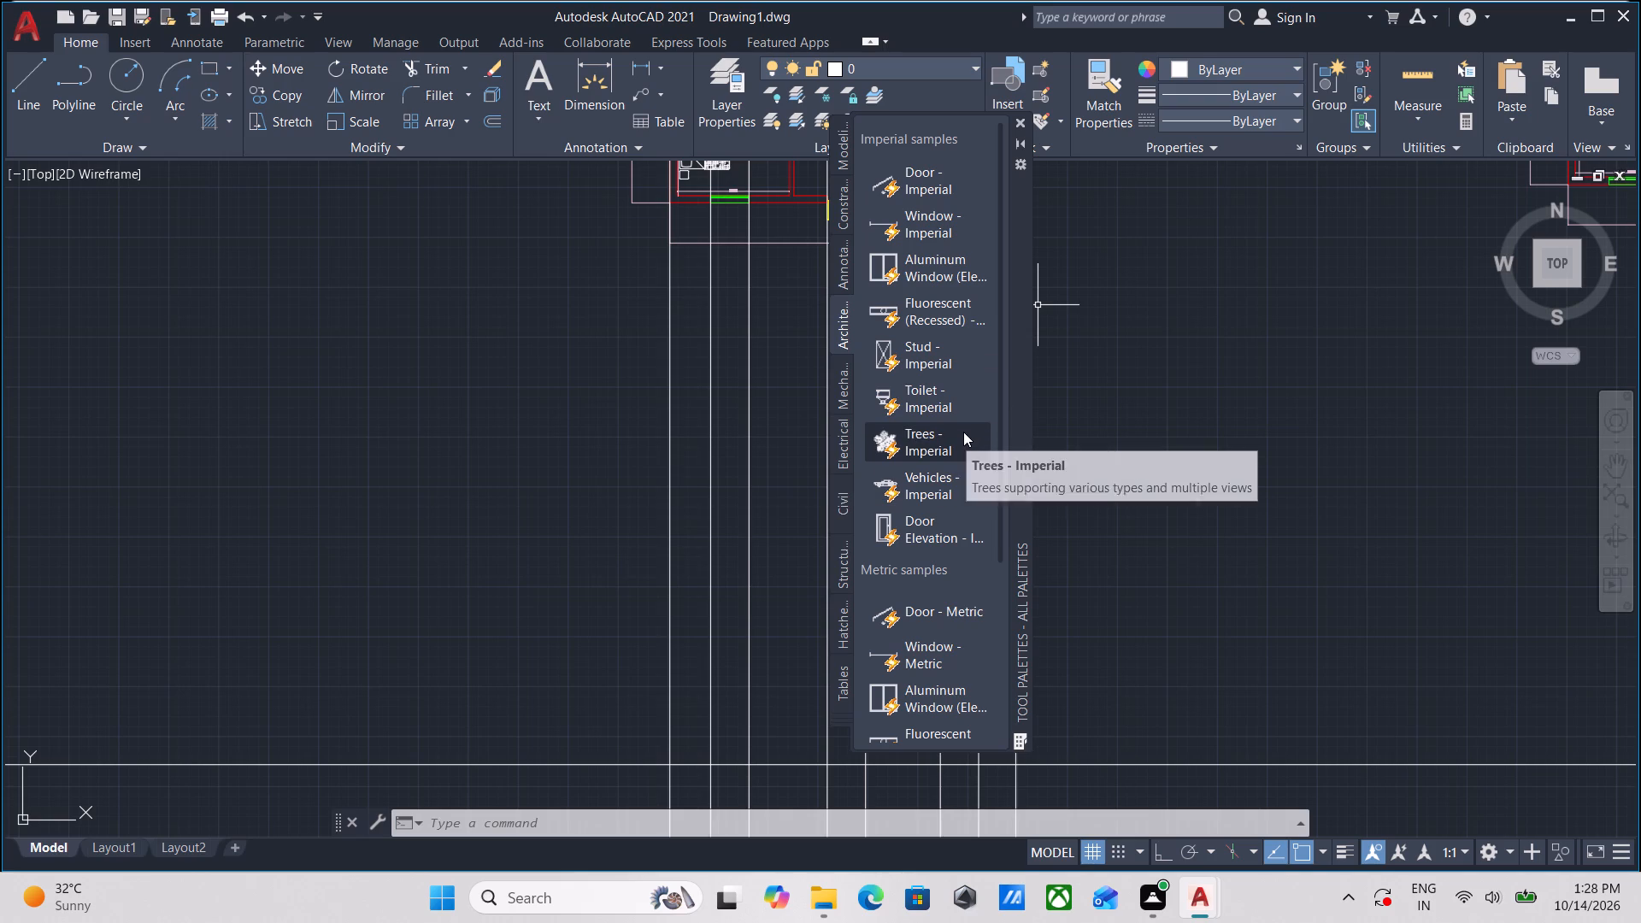
{"action": "left_click", "coordinate": [957, 256]}
{"action": "middle_click_drag", "start_coordinate": [1189, 446], "coordinate": [1117, 303]}
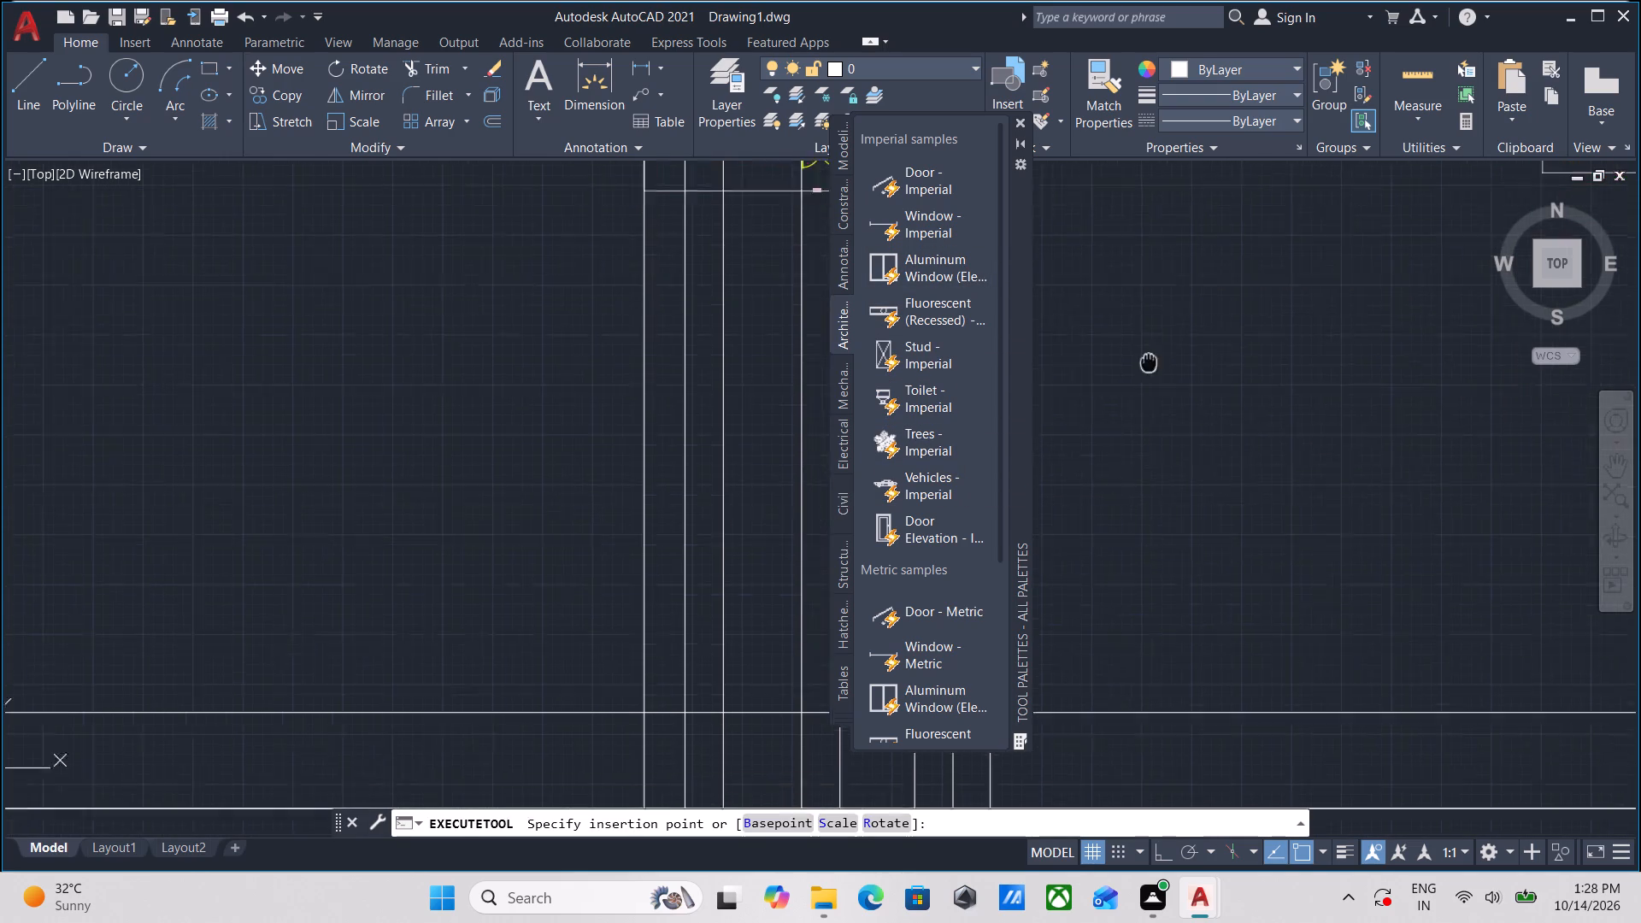
{"action": "middle_click_drag", "start_coordinate": [1117, 303], "coordinate": [1073, 203]}
{"action": "left_click", "coordinate": [367, 333]}
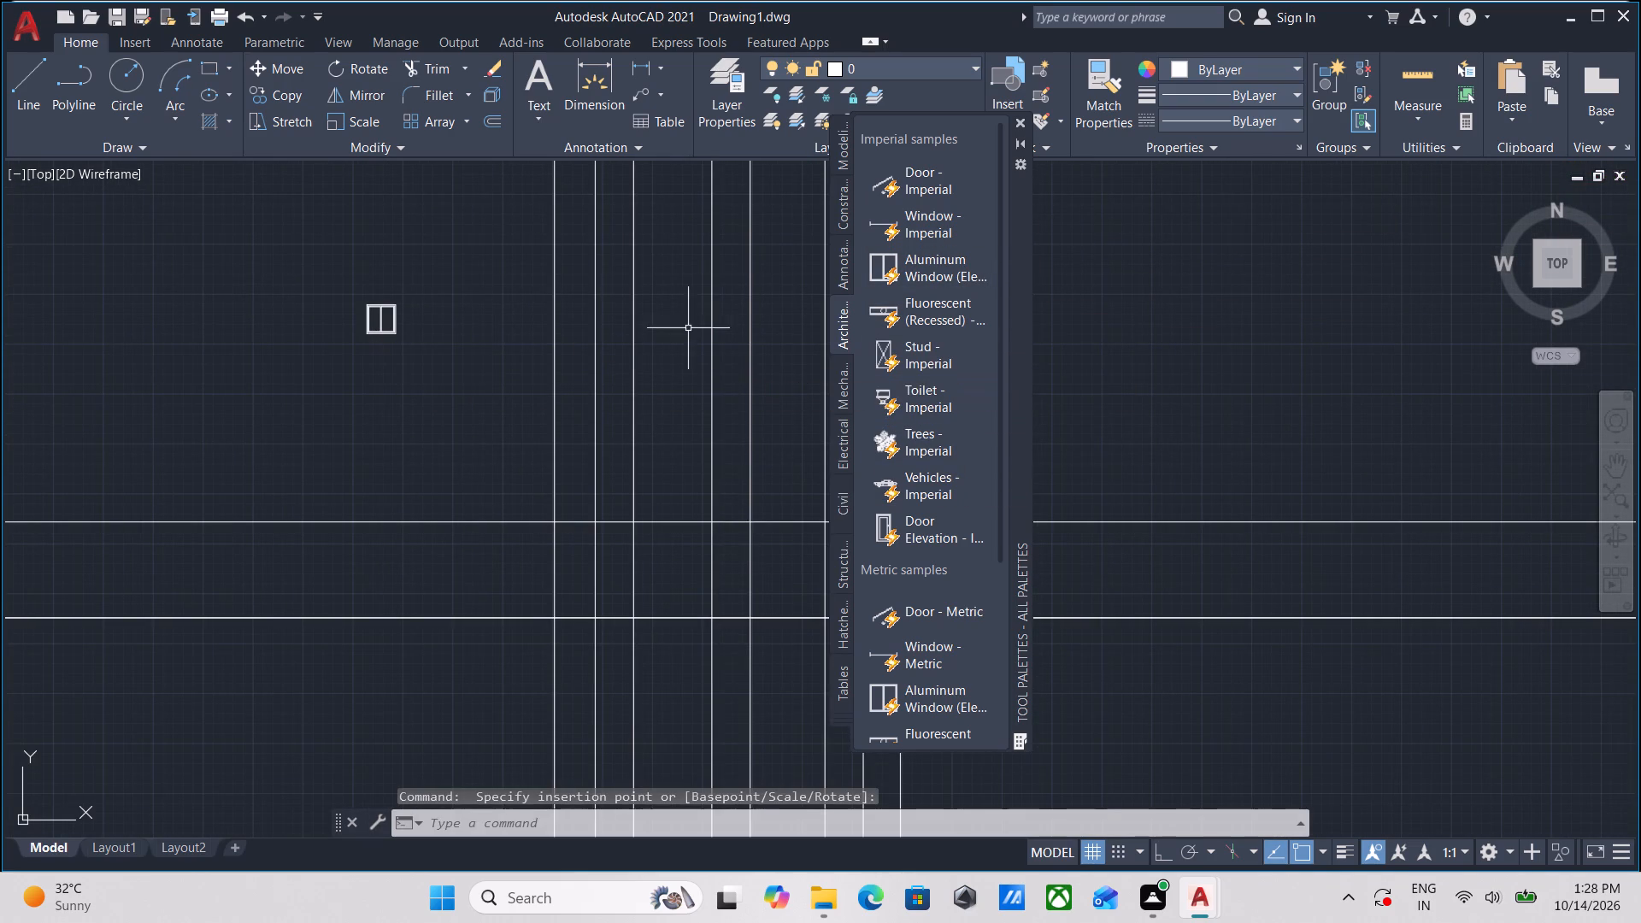
Insert the Door Elevation - Imperial block just below the aluminum window elevation, beside the construction lines.
{"action": "left_click", "coordinate": [915, 527]}
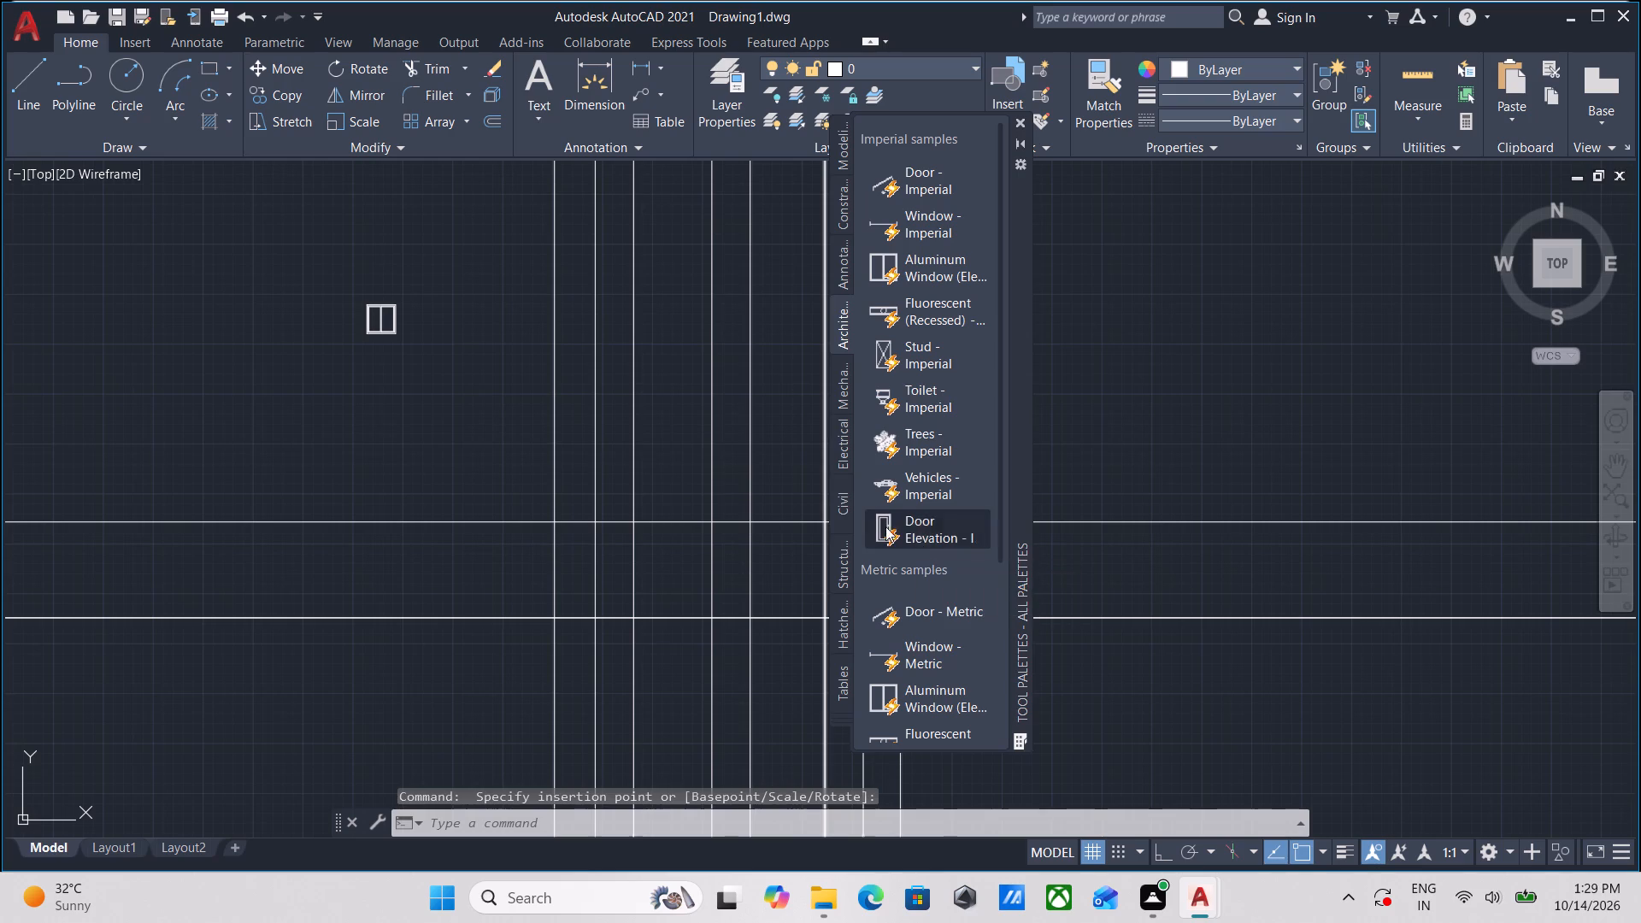
{"action": "left_click", "coordinate": [415, 450]}
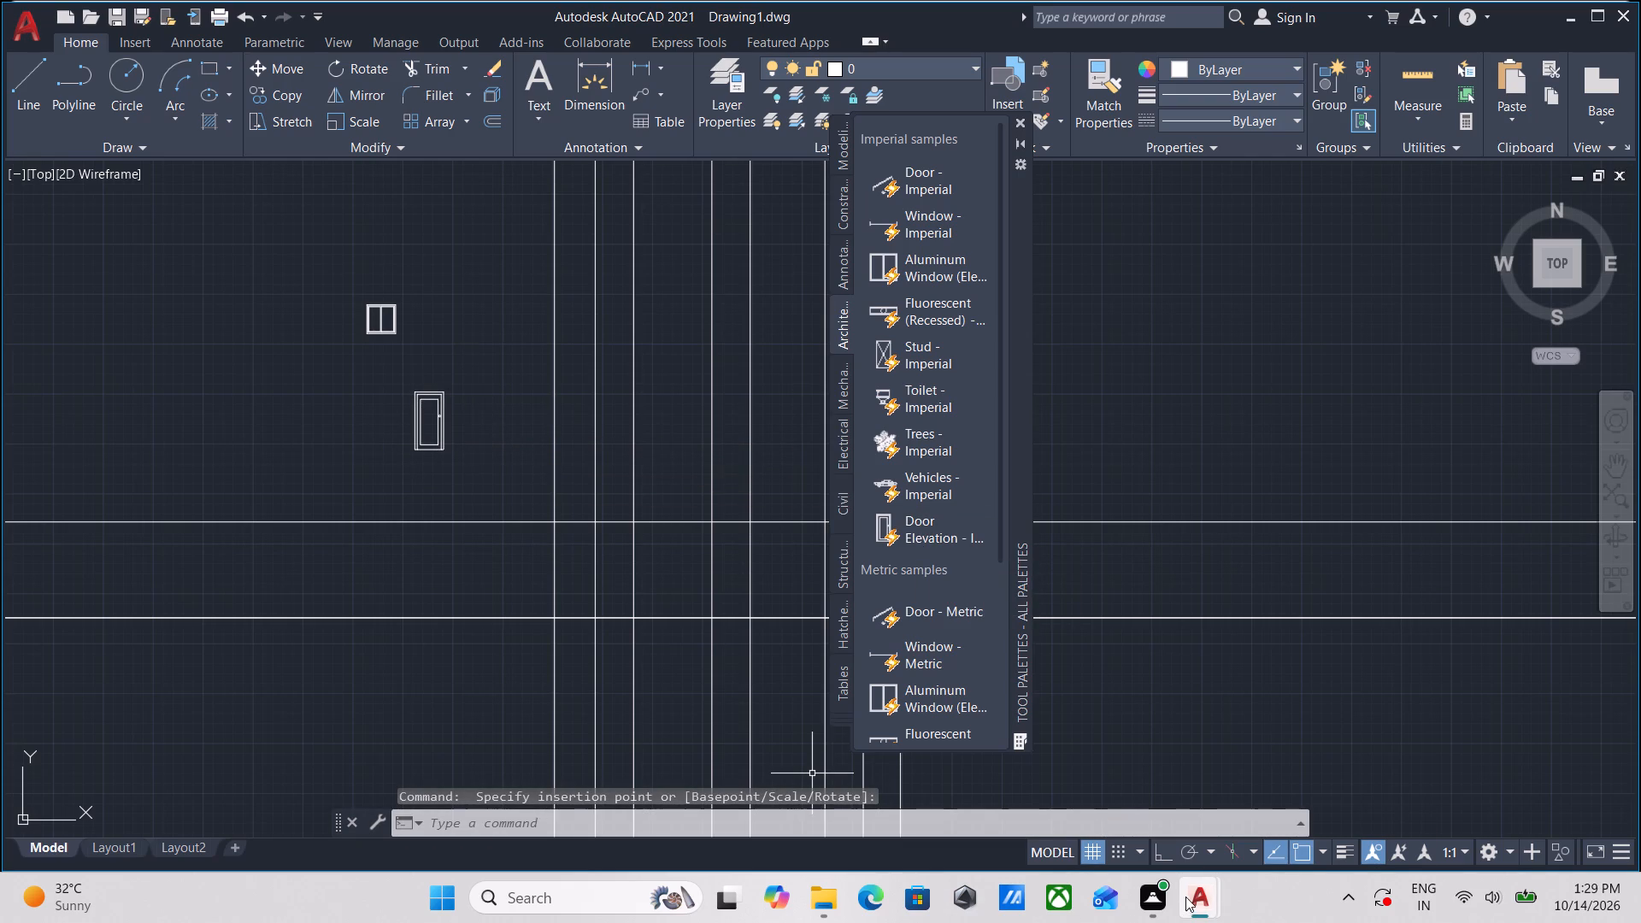
Switch to the Autocad Blocks drawing and close the tool palettes.
{"action": "left_click", "coordinate": [1284, 818]}
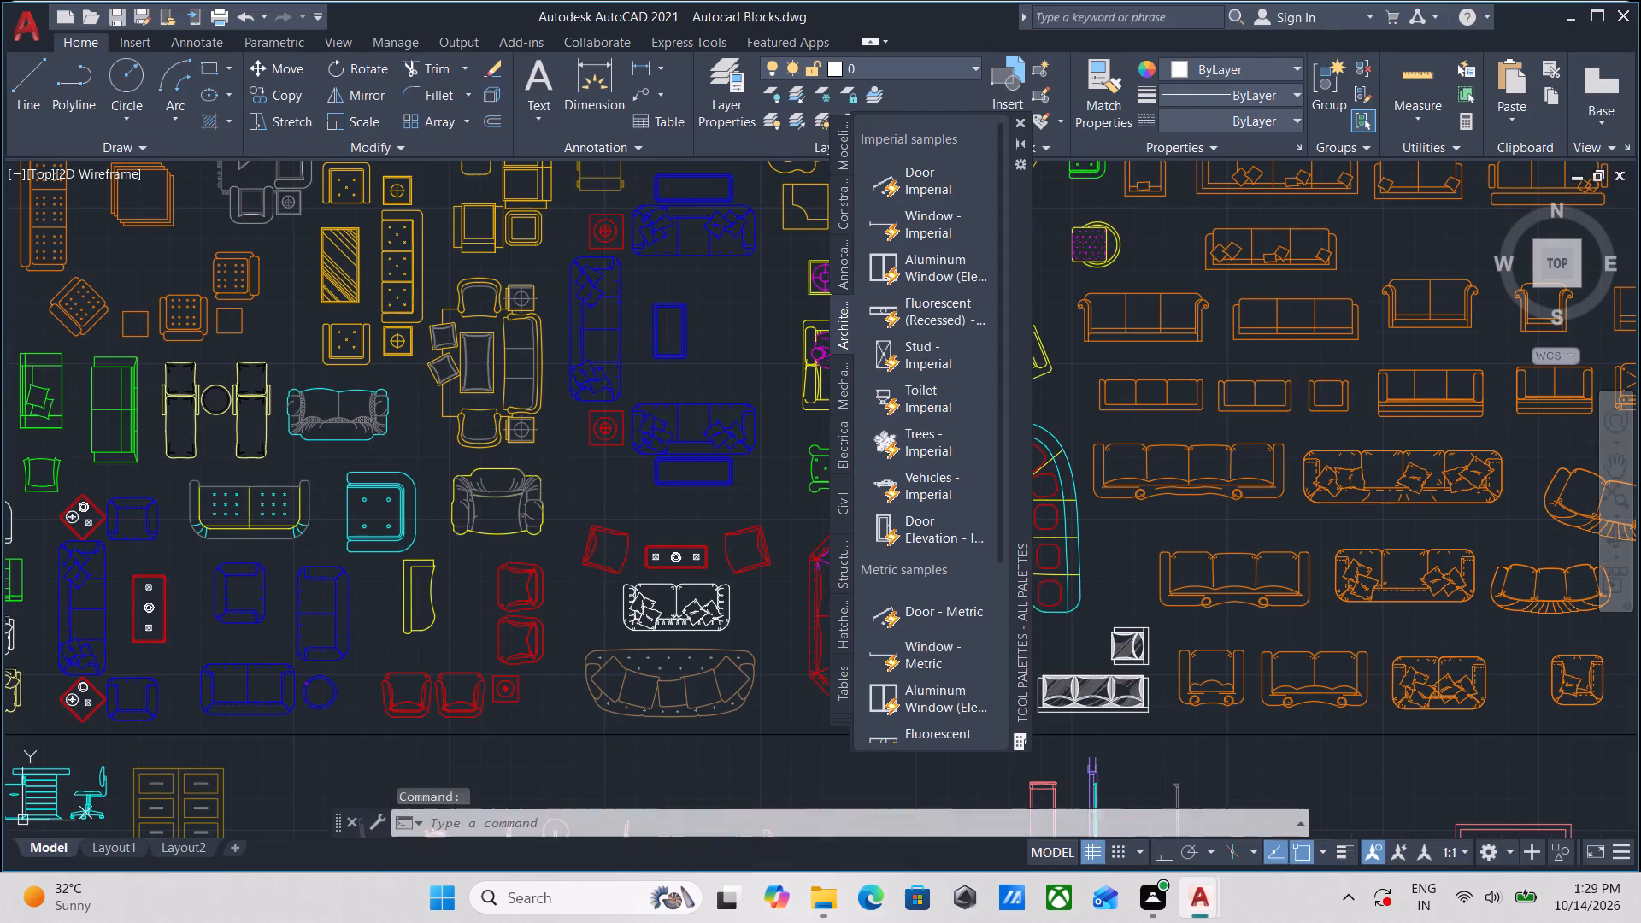
{"action": "left_click", "coordinate": [1021, 118]}
Look through the block library for the Doors, Windows, & Curtains section.
{"action": "scroll", "coordinate": [1009, 348], "scroll_direction": "down", "scroll_amount": 2}
{"action": "scroll", "coordinate": [841, 549], "scroll_direction": "up", "scroll_amount": 1}
{"action": "middle_click_drag", "start_coordinate": [790, 503], "coordinate": [849, 388]}
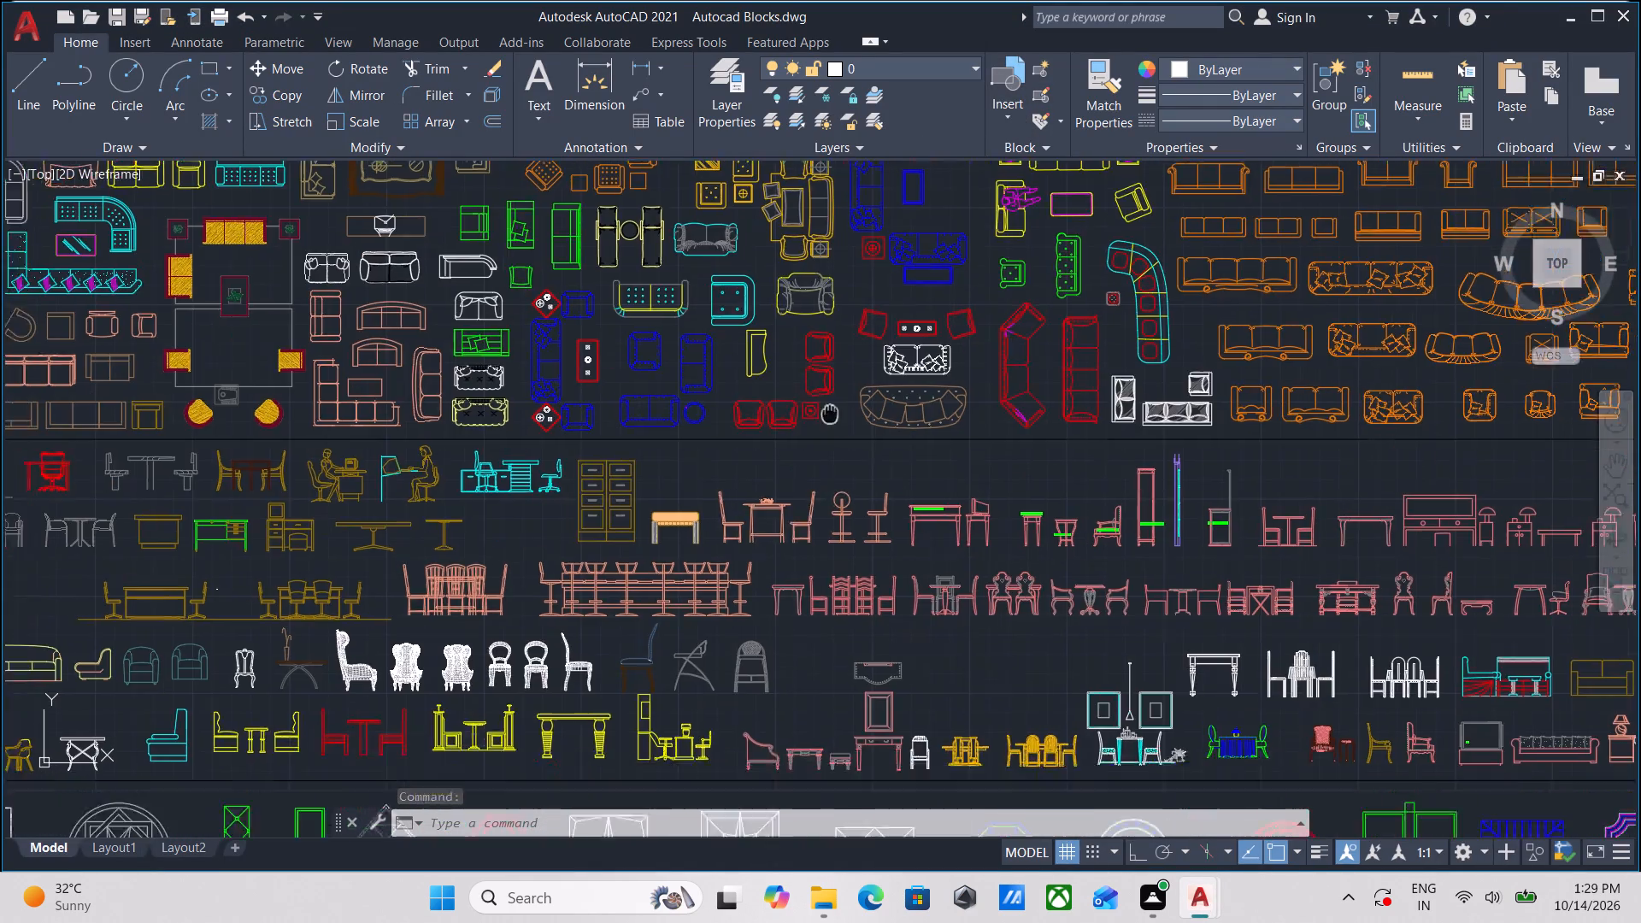
{"action": "middle_click_drag", "start_coordinate": [849, 388], "coordinate": [931, 274]}
{"action": "scroll", "coordinate": [875, 438], "scroll_direction": "down", "scroll_amount": 2}
{"action": "middle_click_drag", "start_coordinate": [902, 367], "coordinate": [997, 199]}
{"action": "scroll", "coordinate": [827, 332], "scroll_direction": "down", "scroll_amount": 2}
{"action": "scroll", "coordinate": [902, 311], "scroll_direction": "down", "scroll_amount": 1}
{"action": "middle_click_drag", "start_coordinate": [902, 311], "coordinate": [632, 603]}
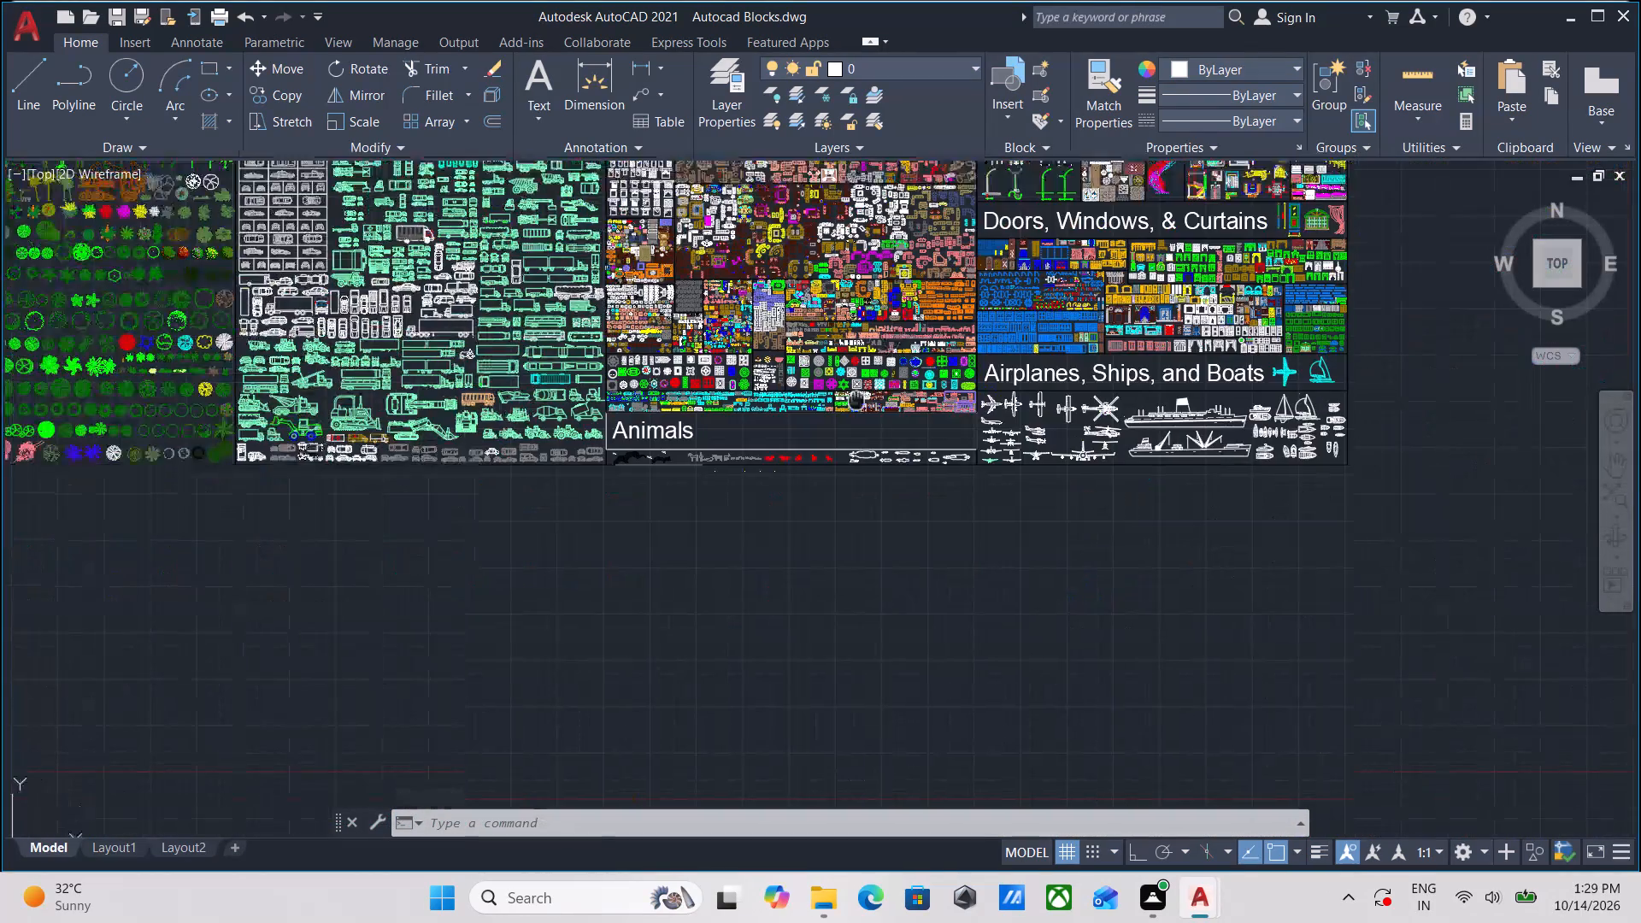
{"action": "middle_click_drag", "start_coordinate": [632, 603], "coordinate": [609, 610]}
{"action": "scroll", "coordinate": [776, 617], "scroll_direction": "up", "scroll_amount": 3}
{"action": "scroll", "coordinate": [1007, 473], "scroll_direction": "up", "scroll_amount": 3}
{"action": "scroll", "coordinate": [1076, 461], "scroll_direction": "down", "scroll_amount": 1}
{"action": "middle_click_drag", "start_coordinate": [1076, 461], "coordinate": [654, 534]}
{"action": "middle_click_drag", "start_coordinate": [1195, 500], "coordinate": [924, 574]}
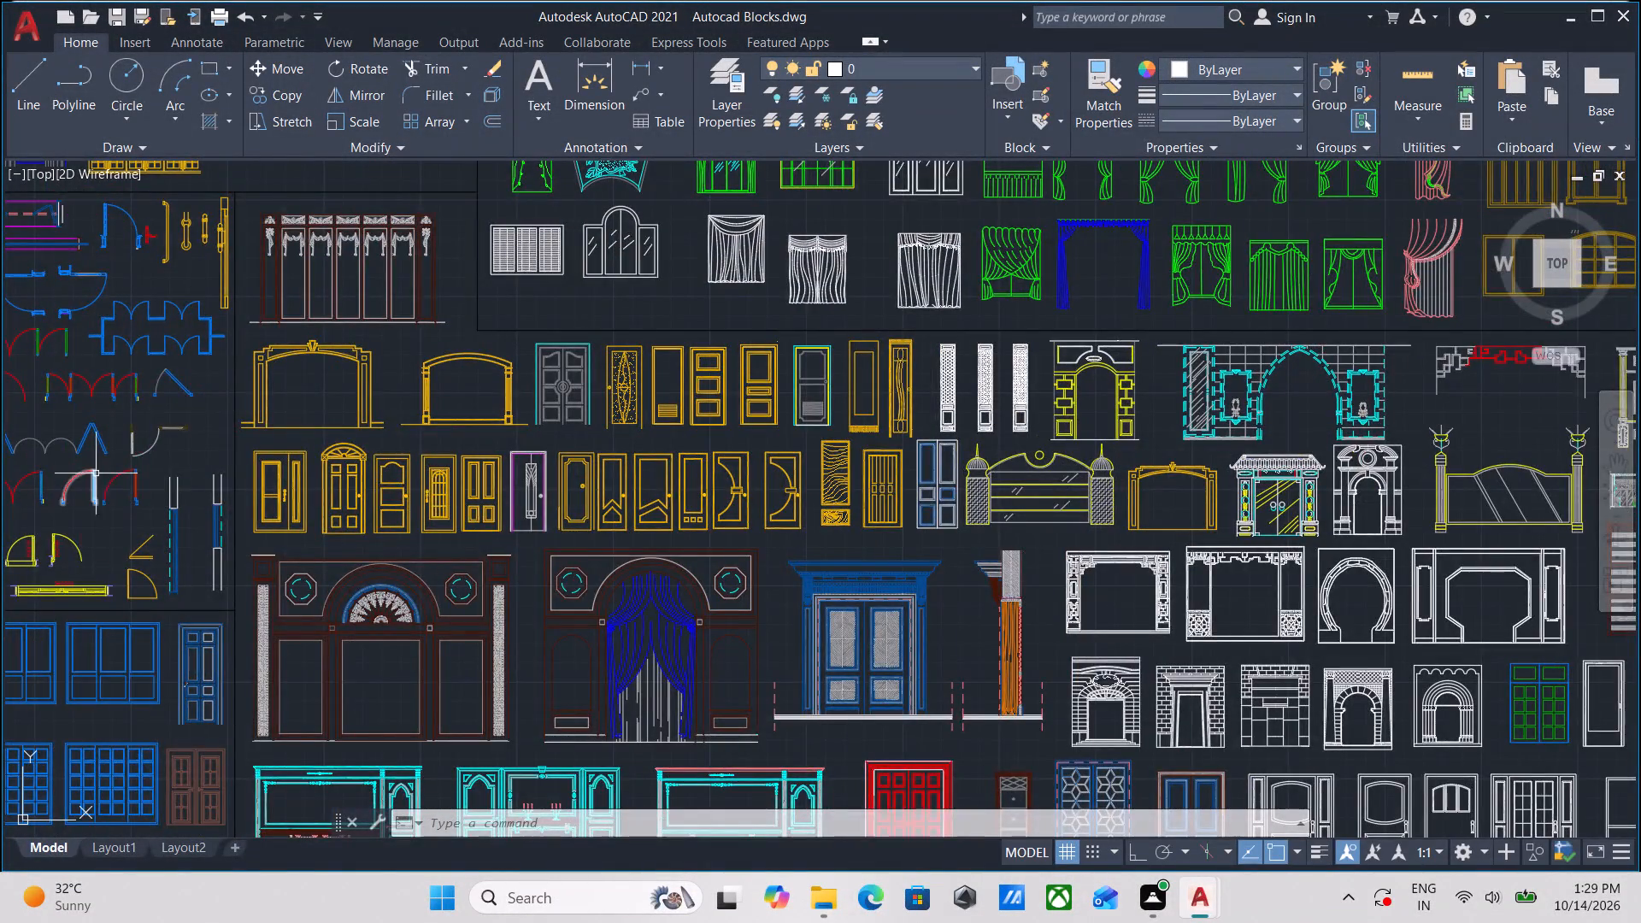
Examine the panelled door elevation blocks and the overall range of the Doors, Windows, & Curtains section.
{"action": "scroll", "coordinate": [141, 474], "scroll_direction": "up", "scroll_amount": 1}
{"action": "scroll", "coordinate": [289, 516], "scroll_direction": "up", "scroll_amount": 1}
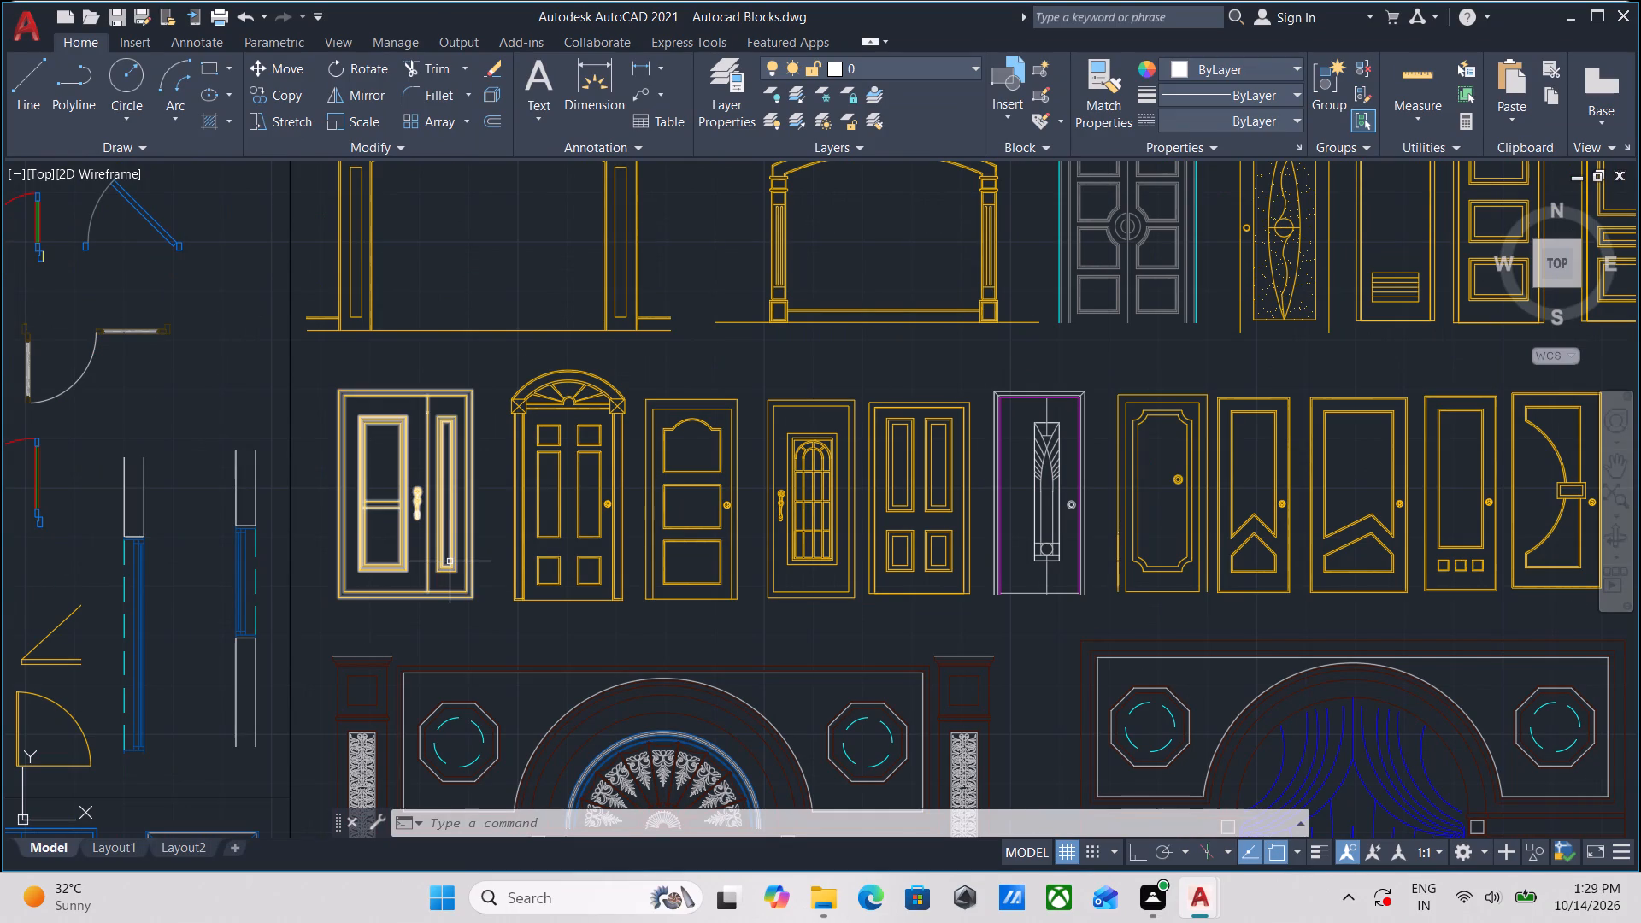
{"action": "scroll", "coordinate": [804, 567], "scroll_direction": "down", "scroll_amount": 1}
{"action": "middle_click_drag", "start_coordinate": [809, 567], "coordinate": [582, 566]}
{"action": "scroll", "coordinate": [783, 555], "scroll_direction": "down", "scroll_amount": 1}
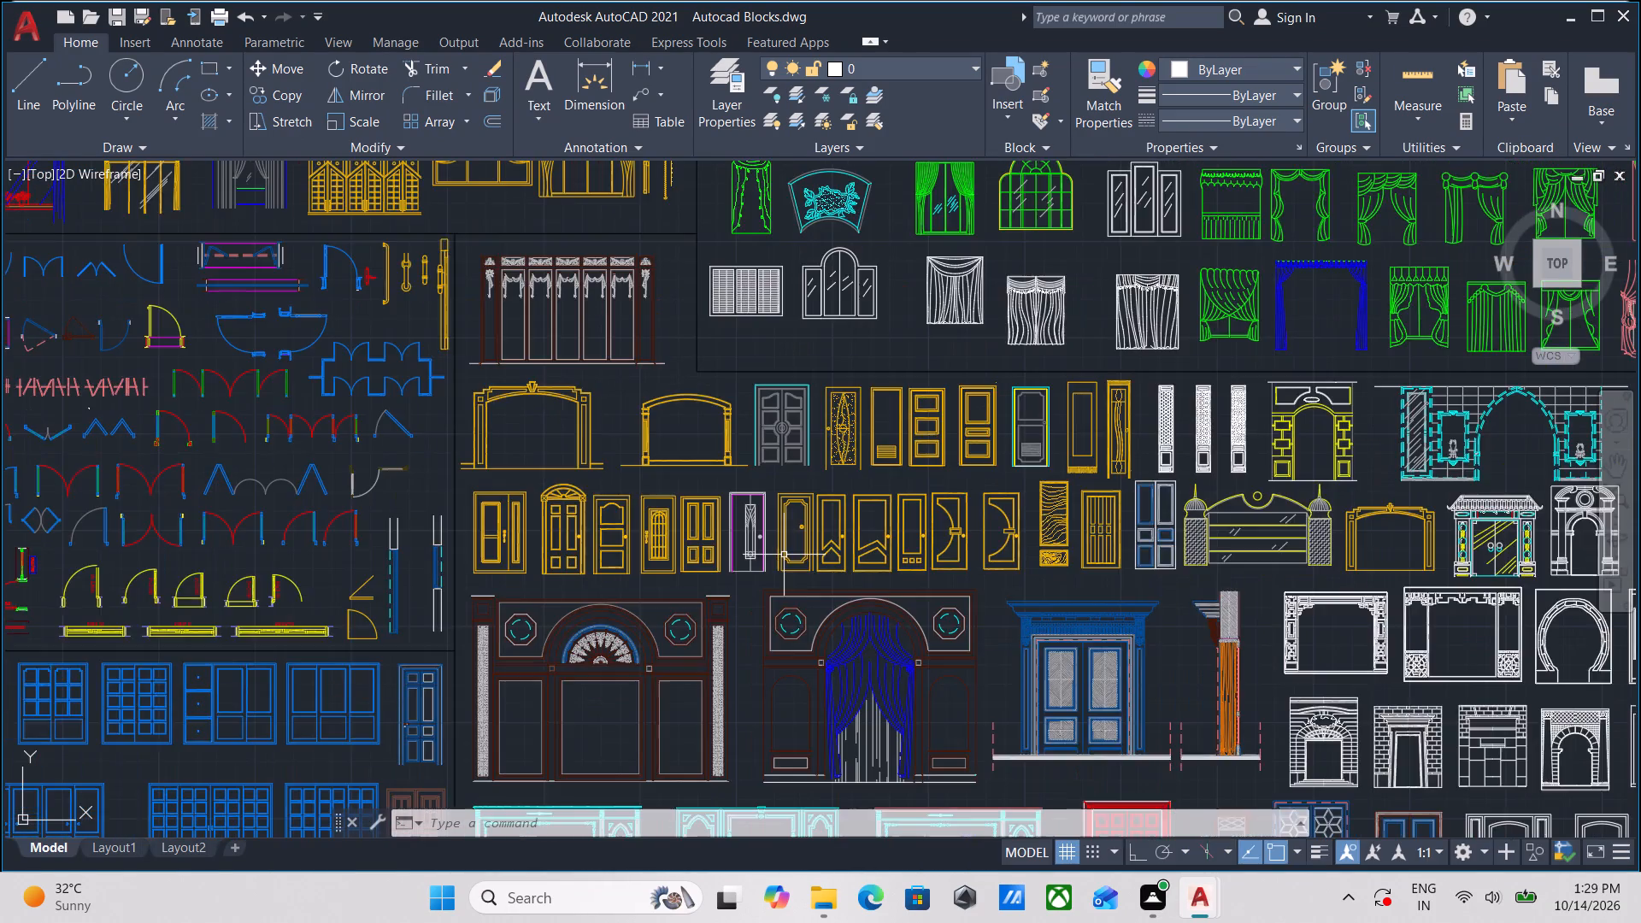
{"action": "scroll", "coordinate": [843, 561], "scroll_direction": "down", "scroll_amount": 1}
{"action": "middle_click_drag", "start_coordinate": [843, 561], "coordinate": [549, 531]}
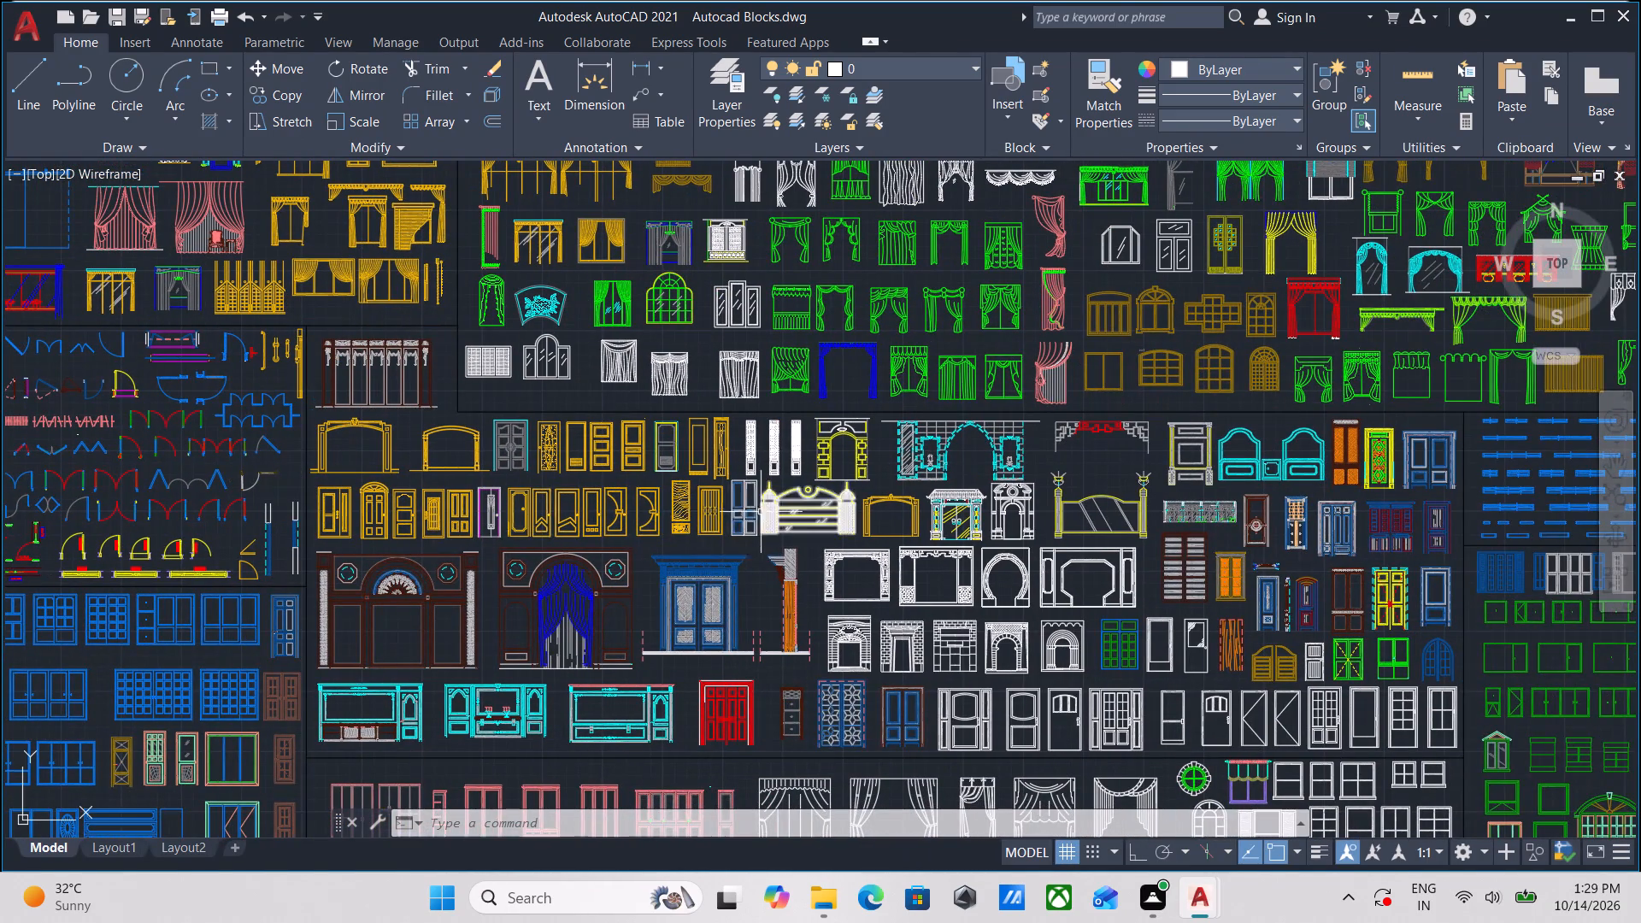
{"action": "scroll", "coordinate": [659, 582], "scroll_direction": "down", "scroll_amount": 1}
{"action": "middle_click_drag", "start_coordinate": [659, 582], "coordinate": [677, 469]}
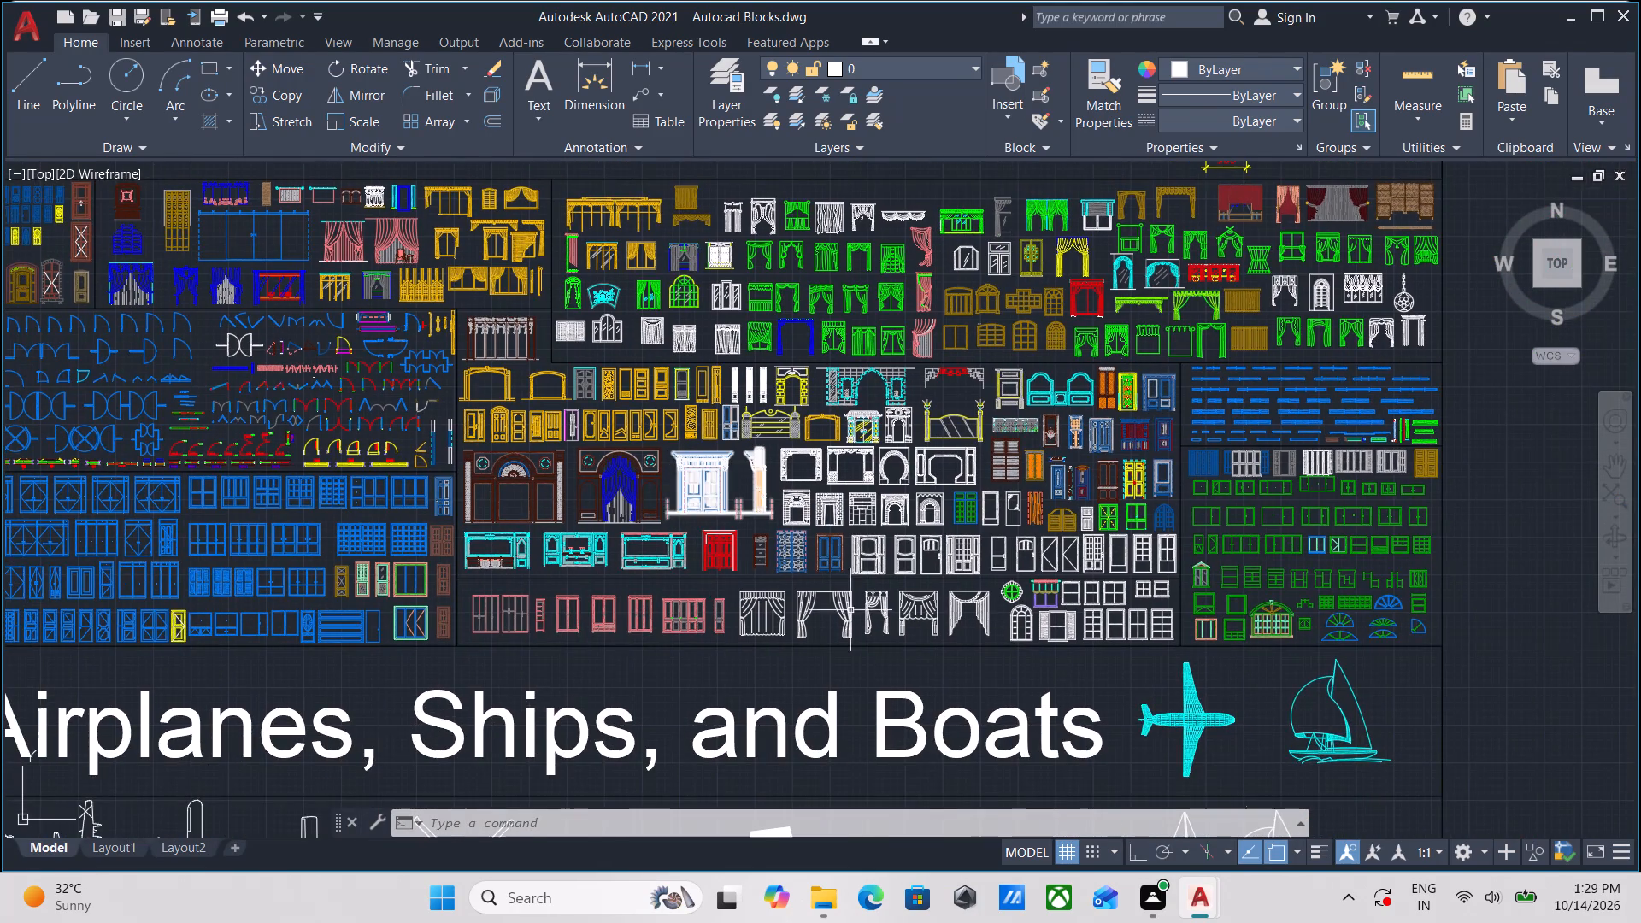
{"action": "scroll", "coordinate": [977, 589], "scroll_direction": "up", "scroll_amount": 2}
{"action": "scroll", "coordinate": [1002, 563], "scroll_direction": "down", "scroll_amount": 1}
{"action": "scroll", "coordinate": [902, 558], "scroll_direction": "down", "scroll_amount": 1}
{"action": "middle_click_drag", "start_coordinate": [902, 558], "coordinate": [902, 703]}
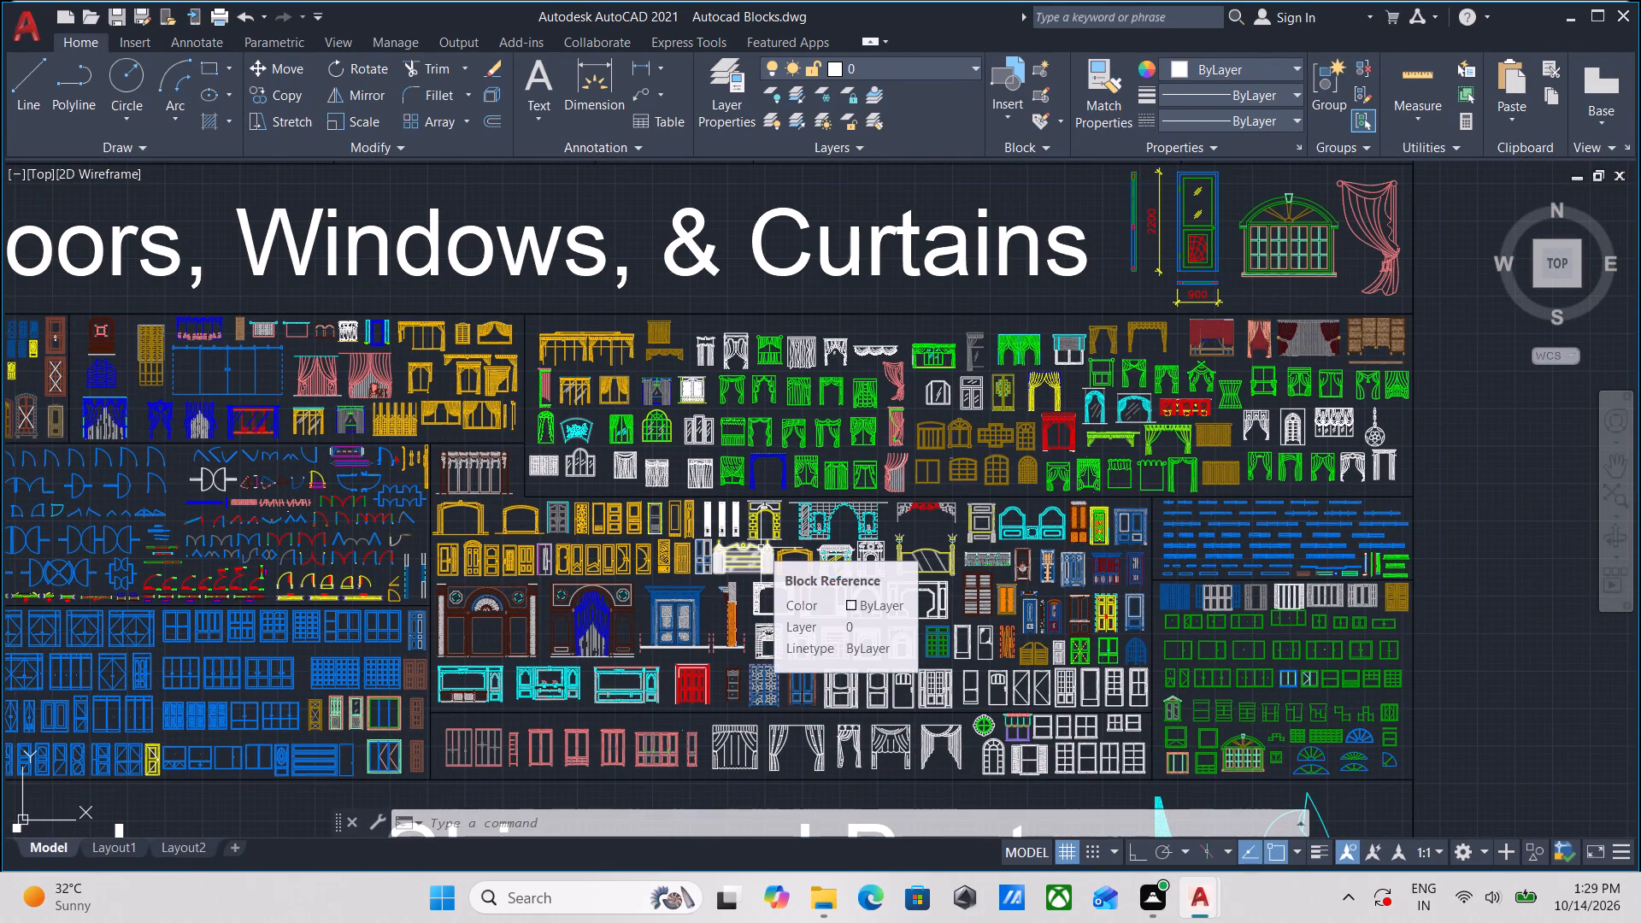
{"action": "middle_click_drag", "start_coordinate": [533, 525], "coordinate": [832, 520]}
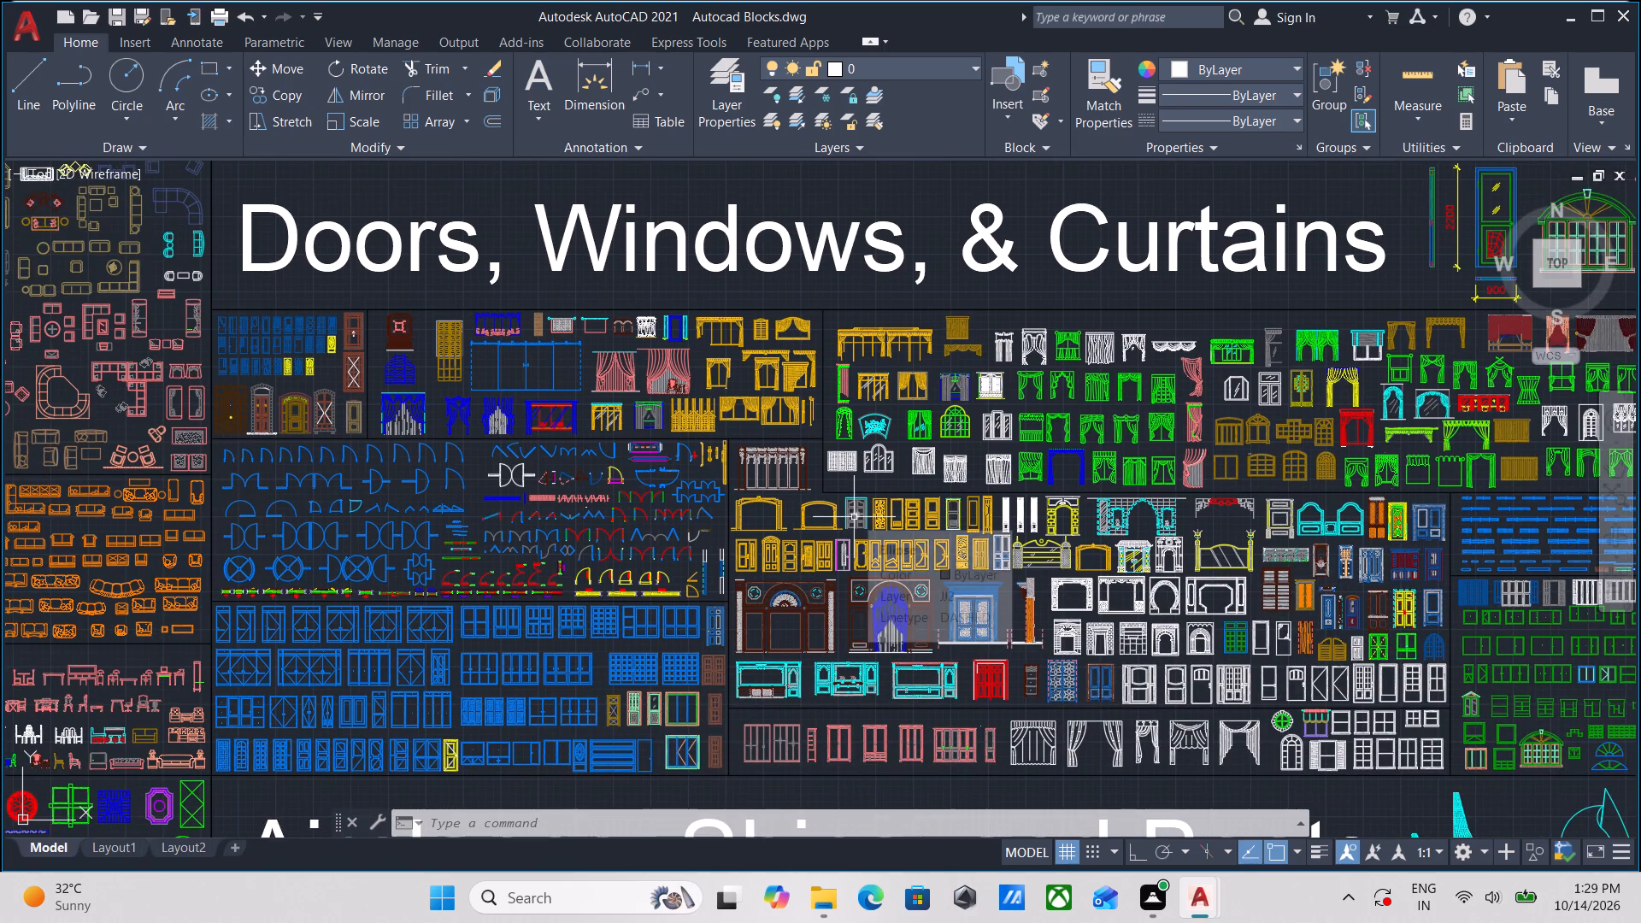
{"action": "middle_click_drag", "start_coordinate": [587, 647], "coordinate": [675, 412]}
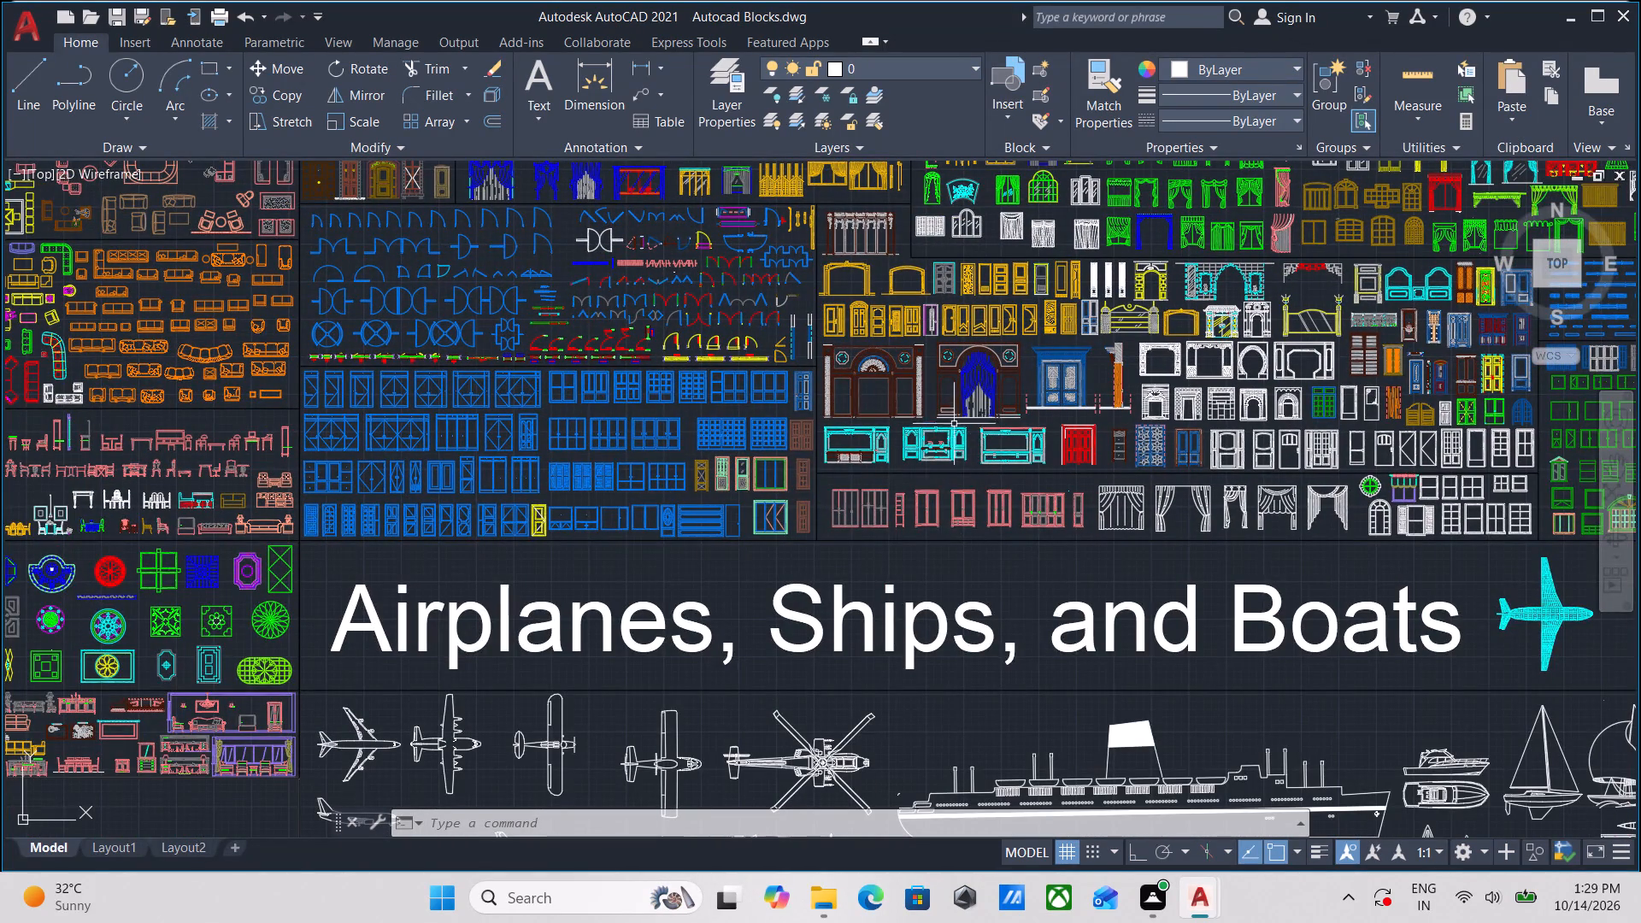
{"action": "middle_click_drag", "start_coordinate": [951, 420], "coordinate": [871, 700]}
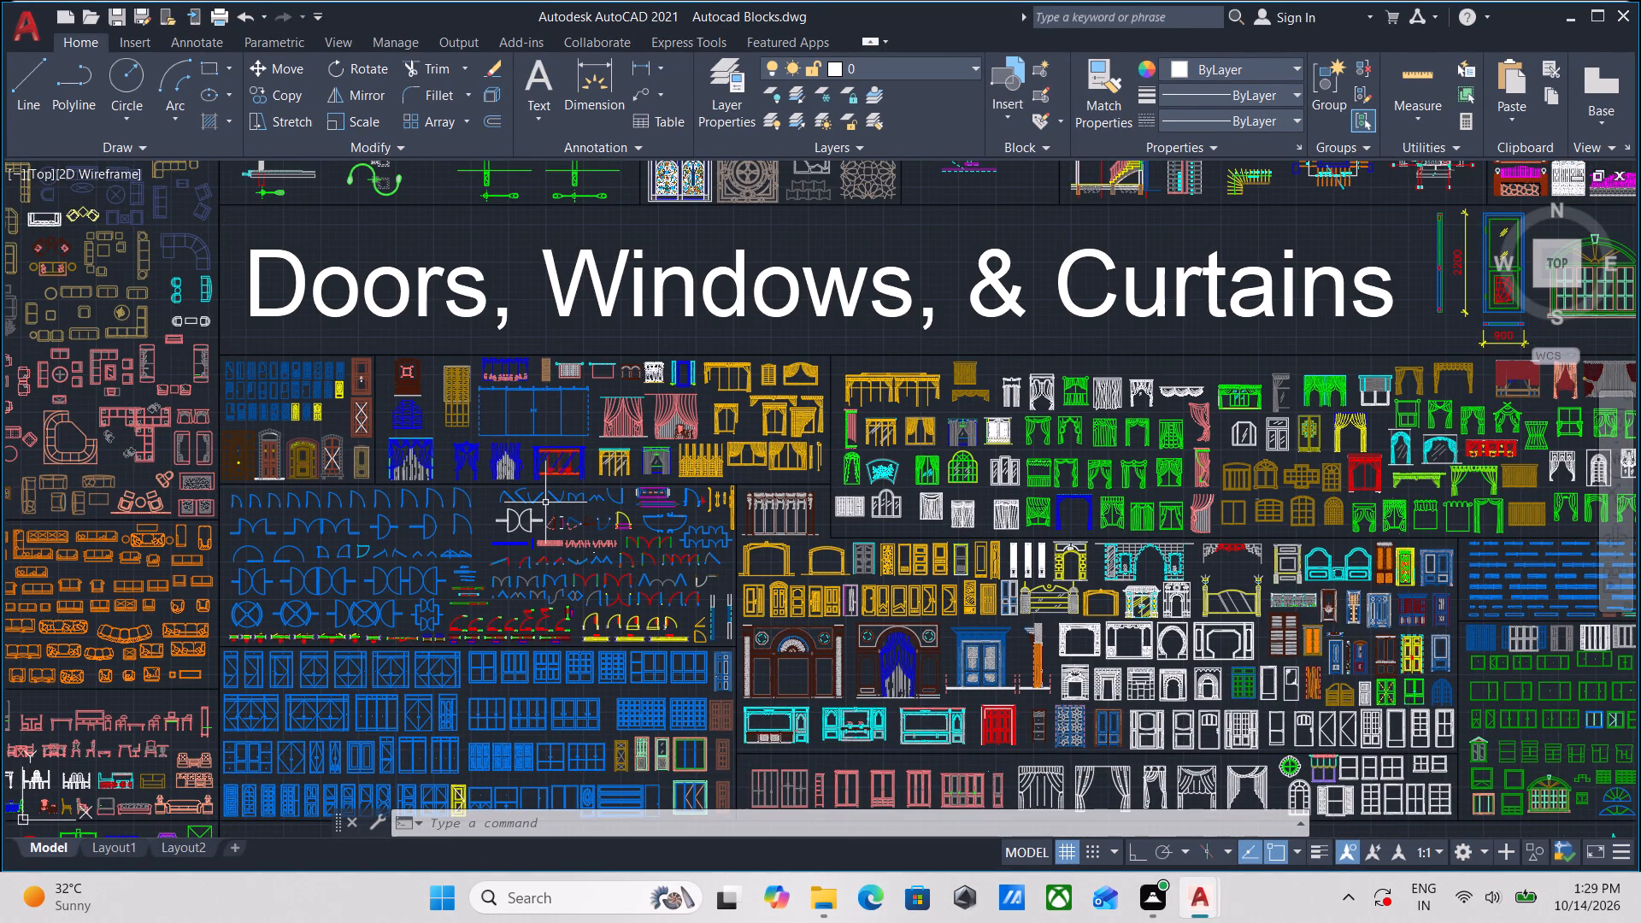
Examine the arched doors, curtained openings and plan-view door symbols in the Doors, Windows, & Curtains section.
{"action": "scroll", "coordinate": [287, 494], "scroll_direction": "up", "scroll_amount": 3}
{"action": "scroll", "coordinate": [314, 431], "scroll_direction": "up", "scroll_amount": 1}
{"action": "scroll", "coordinate": [314, 431], "scroll_direction": "down", "scroll_amount": 1}
{"action": "middle_click_drag", "start_coordinate": [316, 438], "coordinate": [324, 558]}
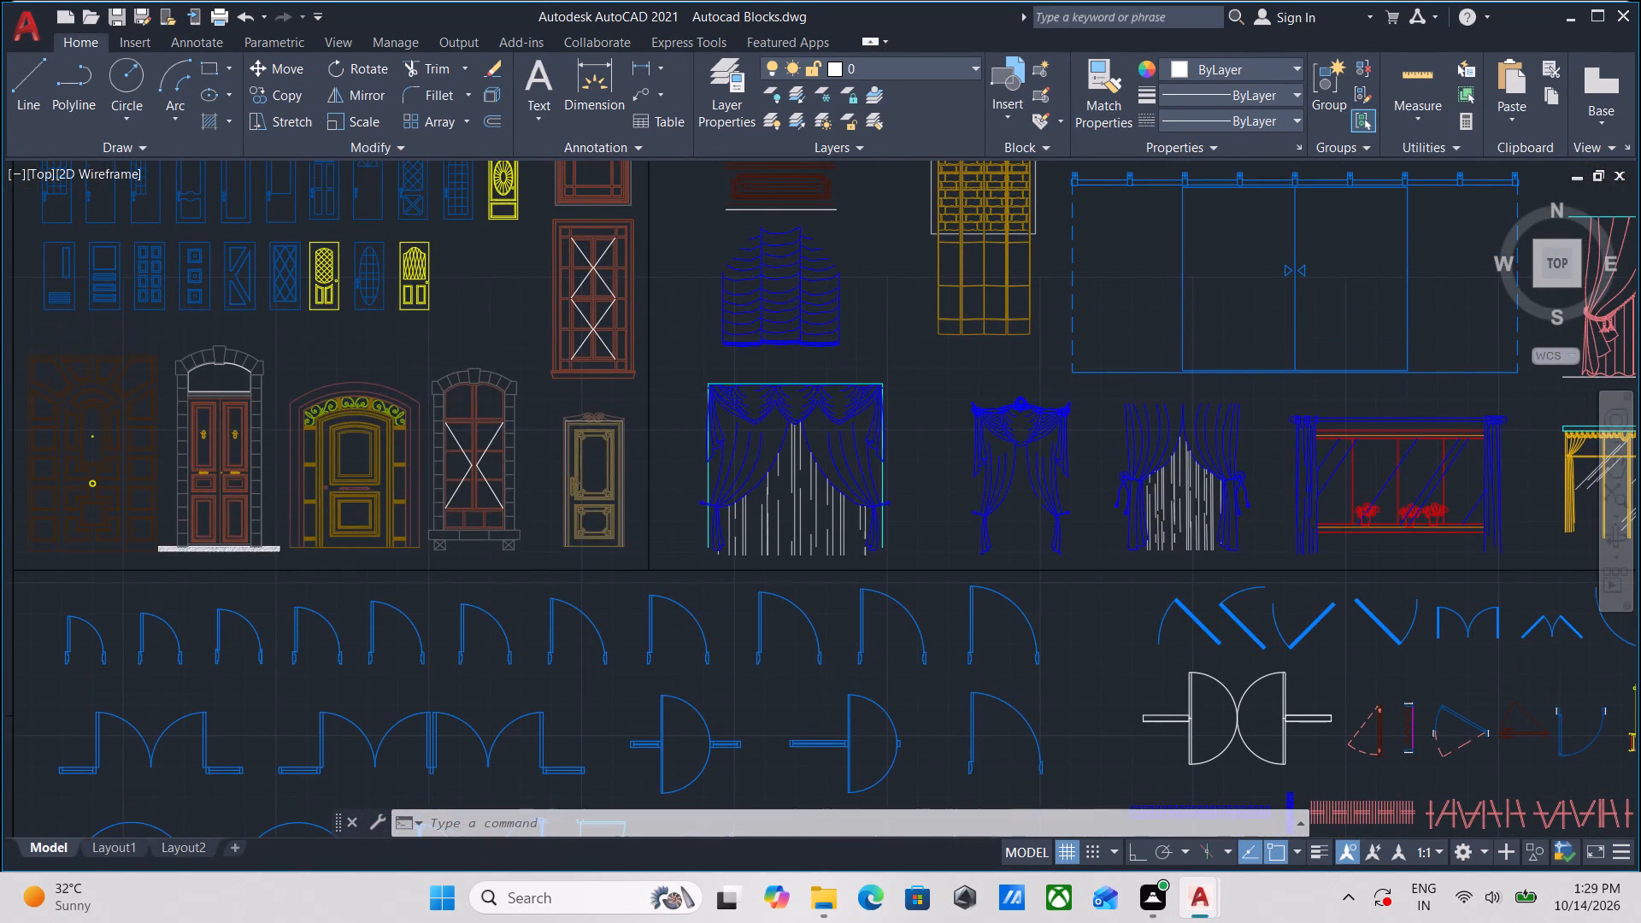
{"action": "middle_click_drag", "start_coordinate": [712, 508], "coordinate": [637, 498]}
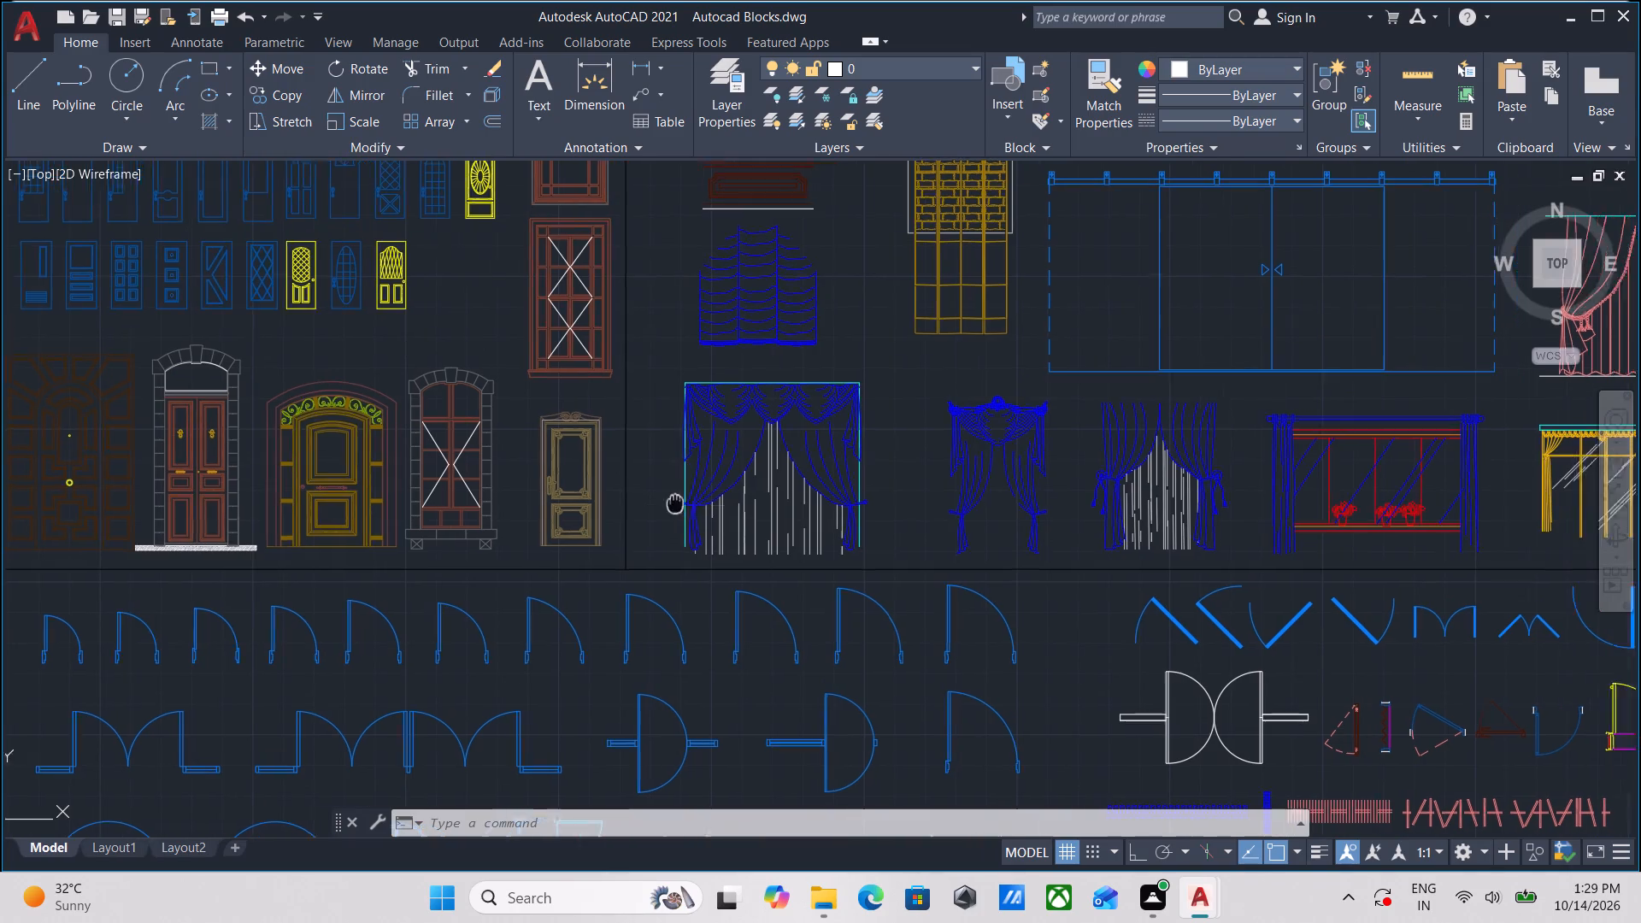
{"action": "middle_click_drag", "start_coordinate": [637, 498], "coordinate": [318, 484]}
{"action": "scroll", "coordinate": [758, 500], "scroll_direction": "down", "scroll_amount": 1}
{"action": "middle_click_drag", "start_coordinate": [758, 500], "coordinate": [351, 415]}
{"action": "middle_click_drag", "start_coordinate": [703, 572], "coordinate": [683, 438]}
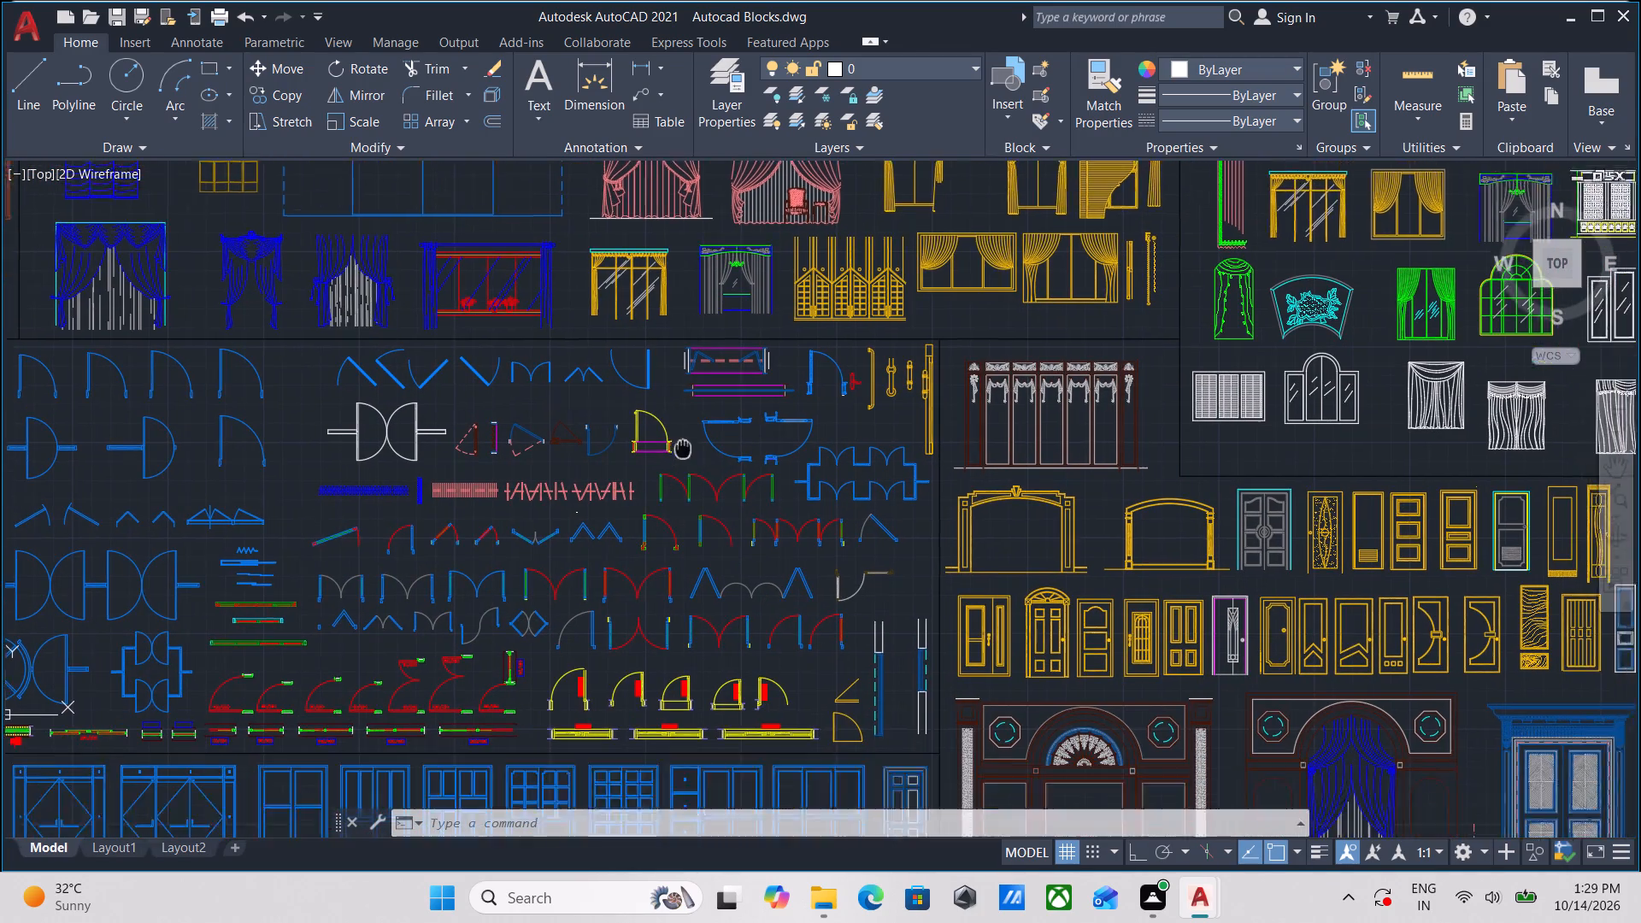
{"action": "middle_click_drag", "start_coordinate": [683, 438], "coordinate": [696, 376]}
{"action": "scroll", "coordinate": [962, 479], "scroll_direction": "down", "scroll_amount": 1}
{"action": "middle_click_drag", "start_coordinate": [980, 479], "coordinate": [497, 474]}
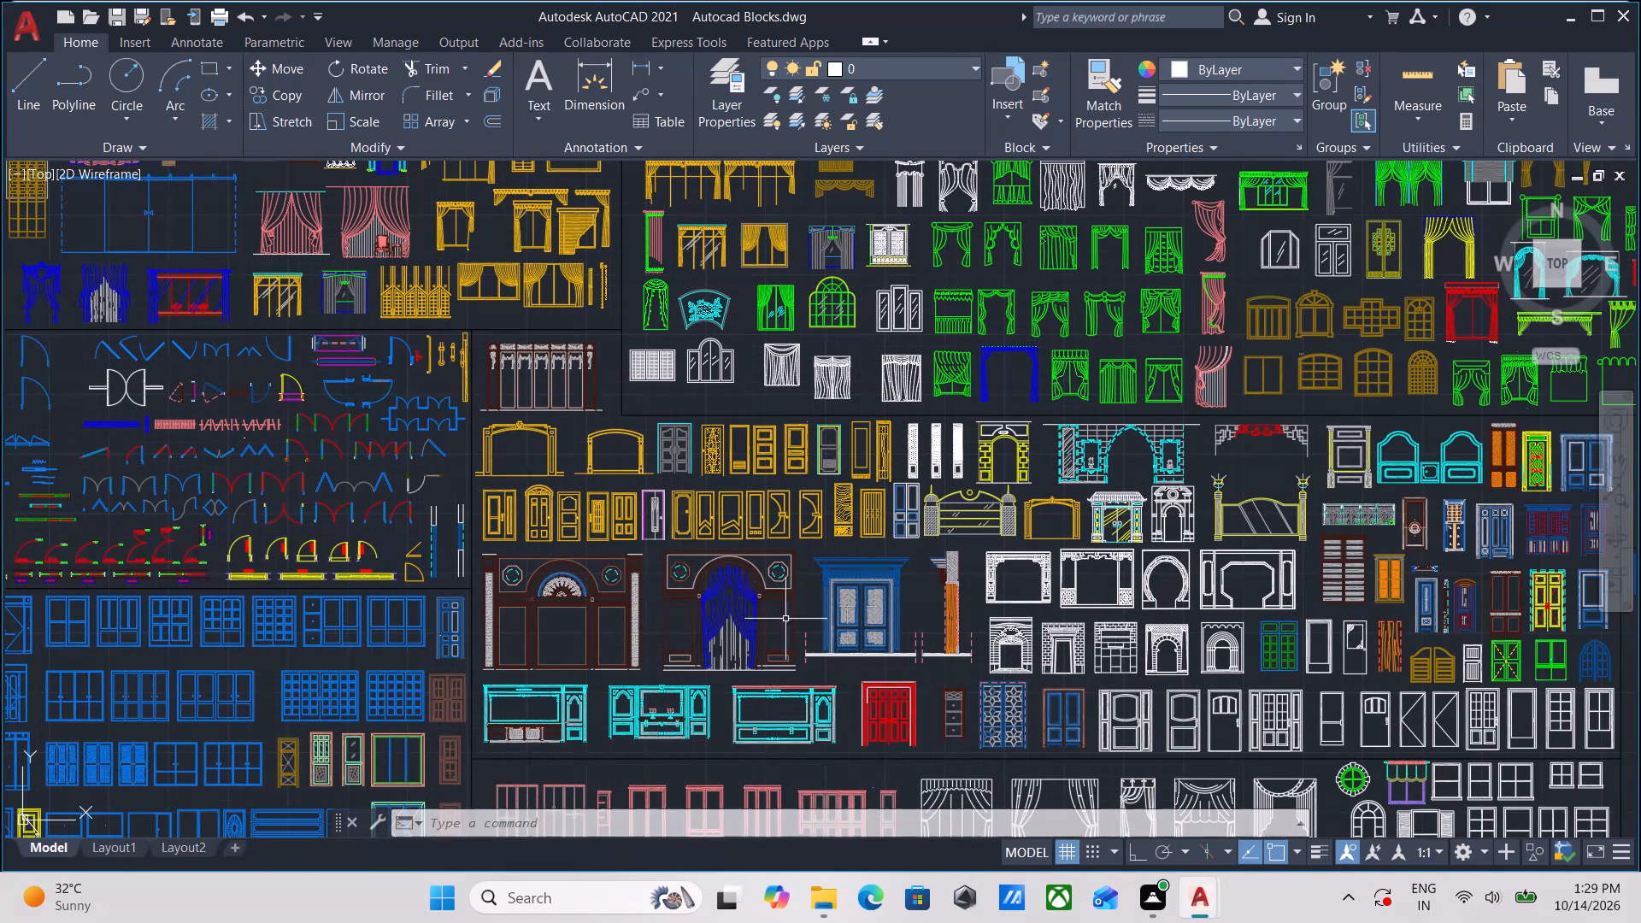
Examine the plain white door and window elevations and the neighbouring green window elevations for suitable blocks.
{"action": "middle_click_drag", "start_coordinate": [1126, 700], "coordinate": [989, 511]}
{"action": "scroll", "coordinate": [1217, 571], "scroll_direction": "up", "scroll_amount": 2}
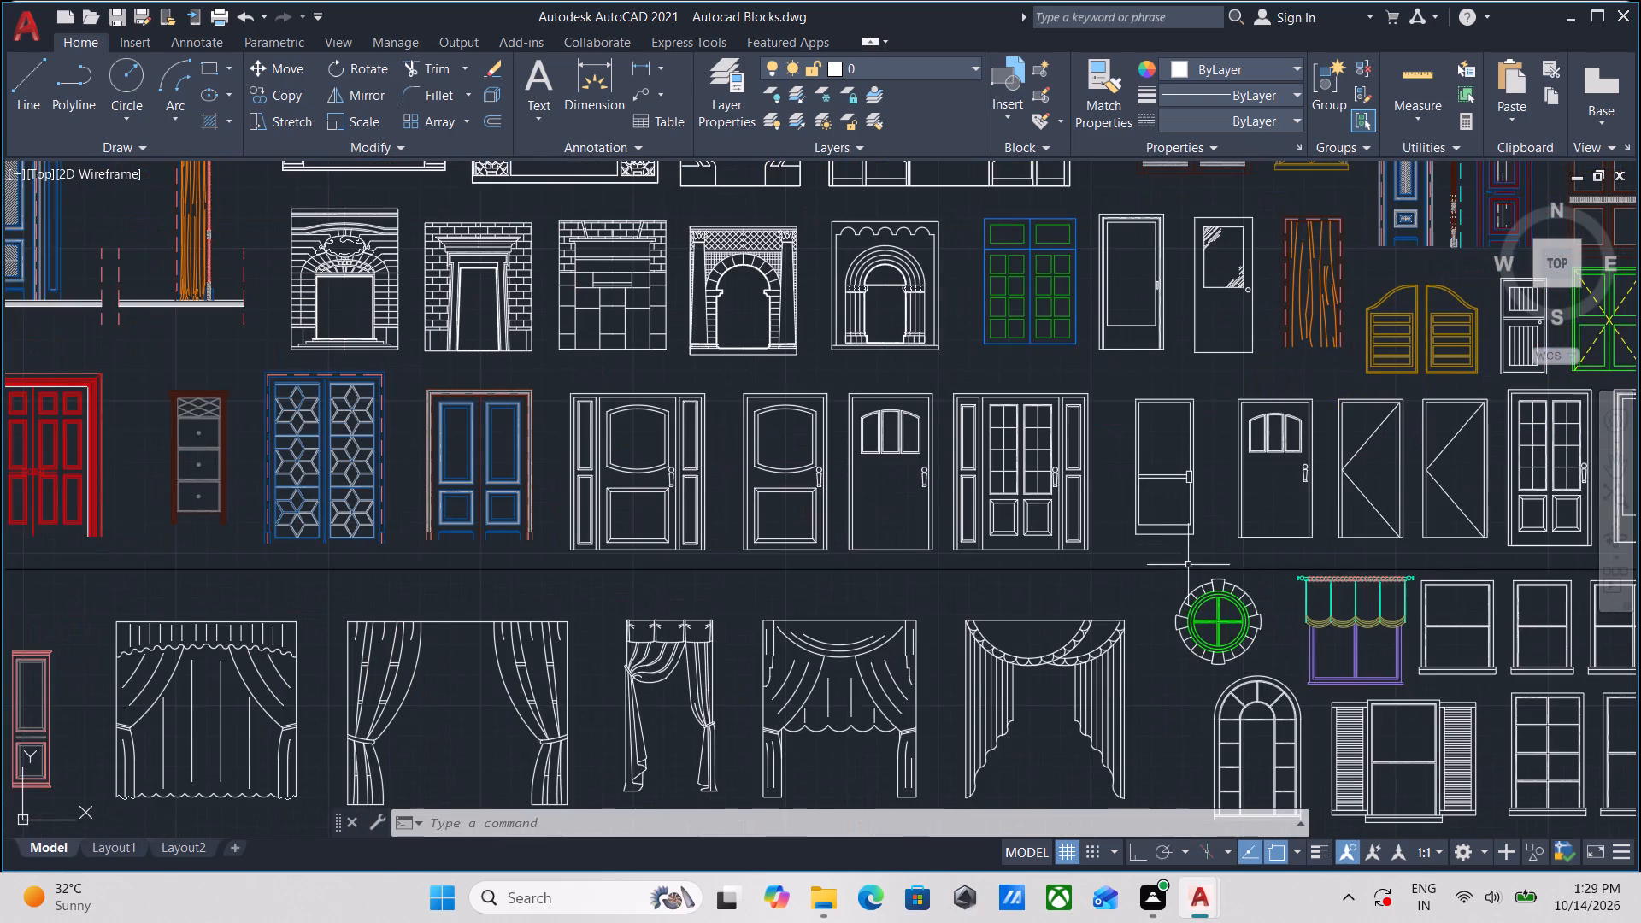
{"action": "scroll", "coordinate": [1123, 539], "scroll_direction": "down", "scroll_amount": 1}
{"action": "middle_click_drag", "start_coordinate": [1123, 539], "coordinate": [855, 542]}
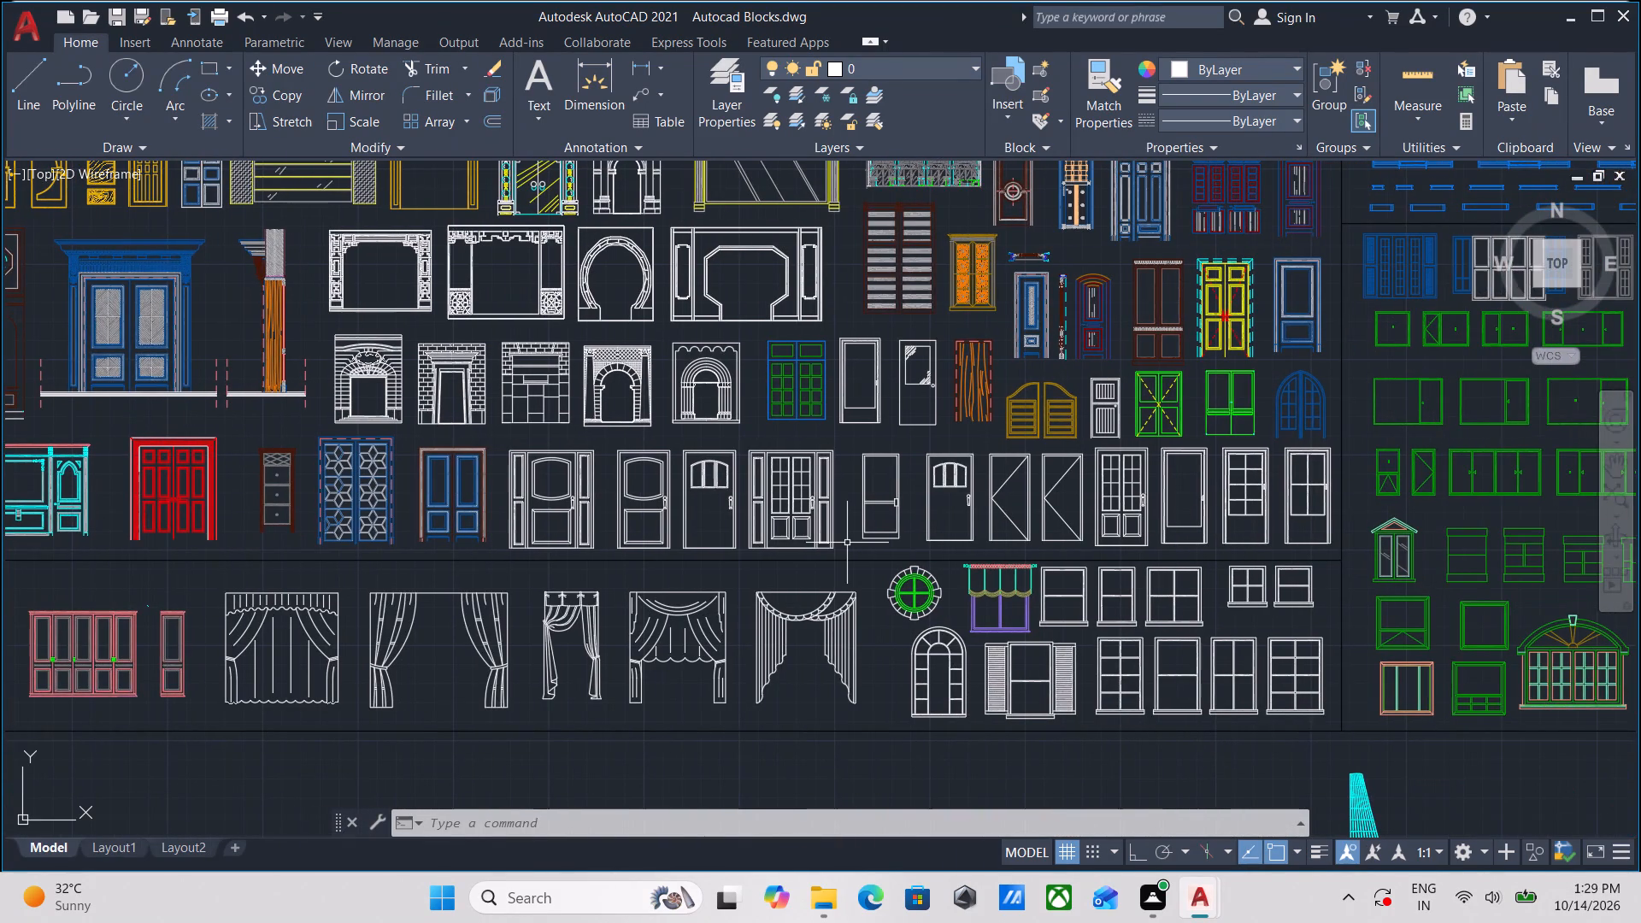
{"action": "scroll", "coordinate": [846, 543], "scroll_direction": "down", "scroll_amount": 2}
{"action": "scroll", "coordinate": [919, 656], "scroll_direction": "up", "scroll_amount": 2}
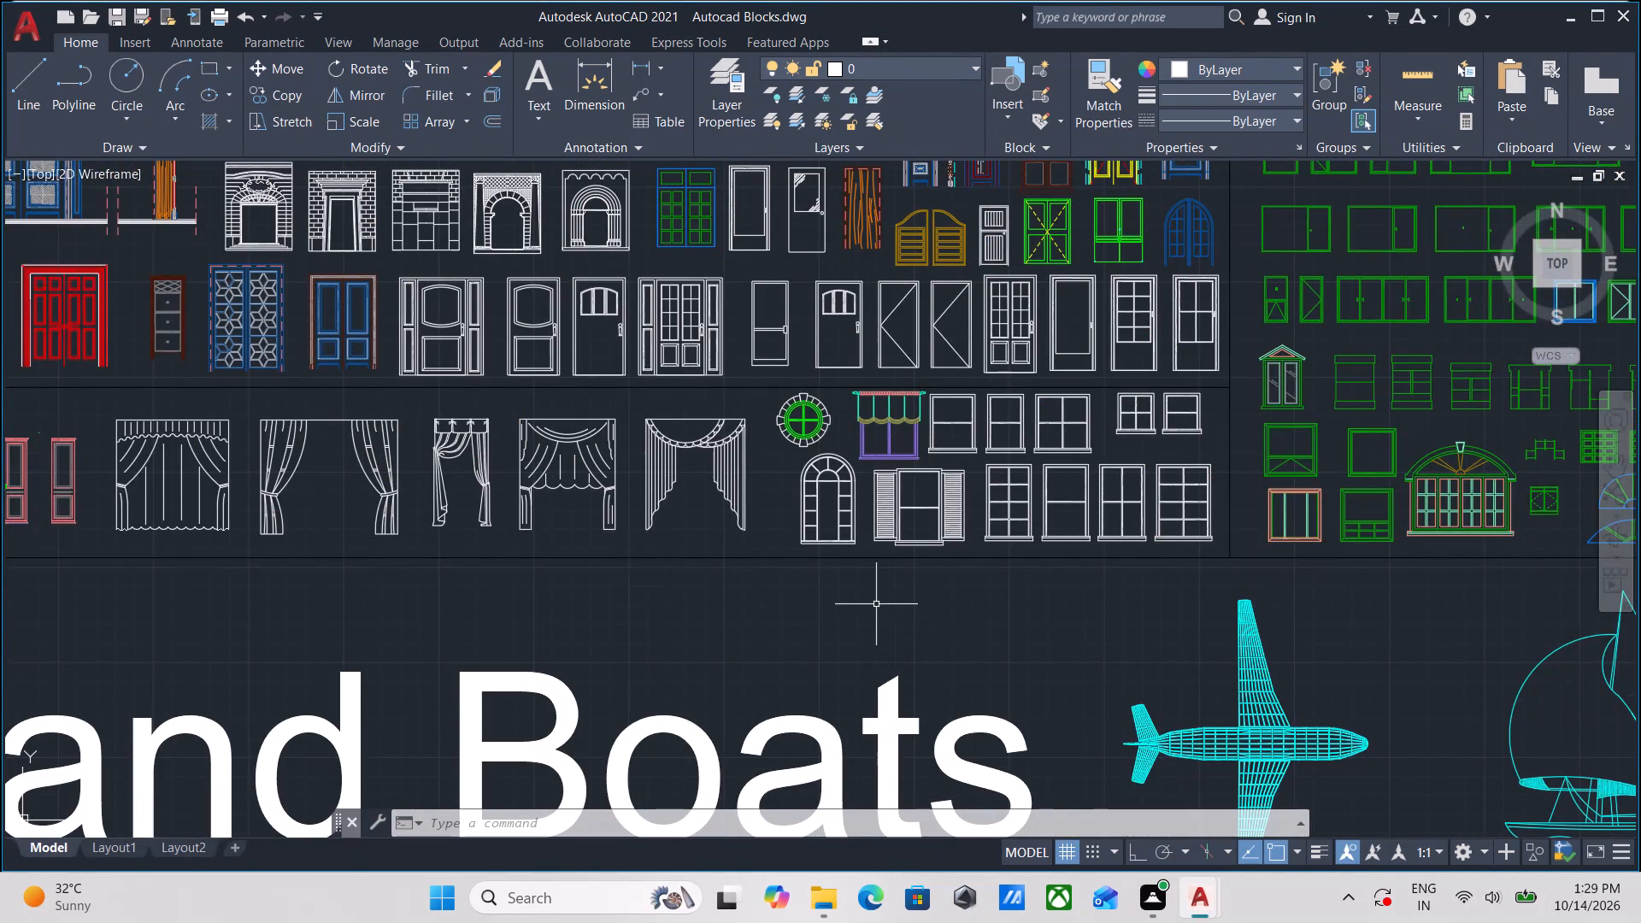
{"action": "scroll", "coordinate": [875, 603], "scroll_direction": "down", "scroll_amount": 1}
{"action": "middle_click_drag", "start_coordinate": [875, 603], "coordinate": [566, 661]}
{"action": "scroll", "coordinate": [566, 661], "scroll_direction": "down", "scroll_amount": 1}
{"action": "scroll", "coordinate": [566, 661], "scroll_direction": "up", "scroll_amount": 2}
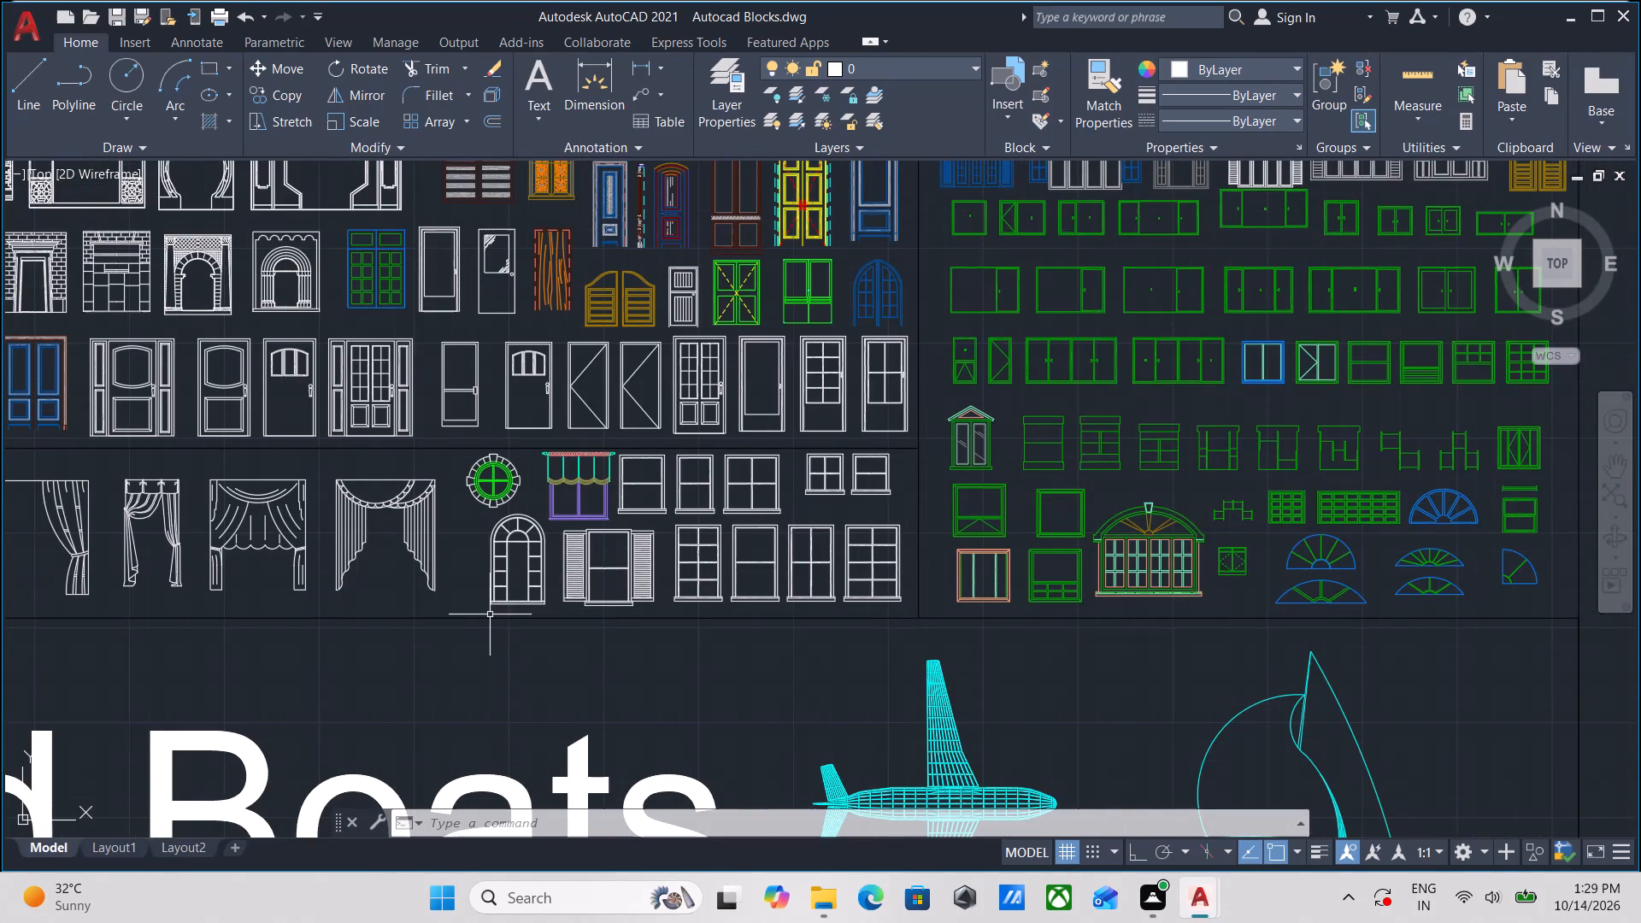
{"action": "scroll", "coordinate": [484, 612], "scroll_direction": "up", "scroll_amount": 1}
{"action": "scroll", "coordinate": [506, 612], "scroll_direction": "down", "scroll_amount": 3}
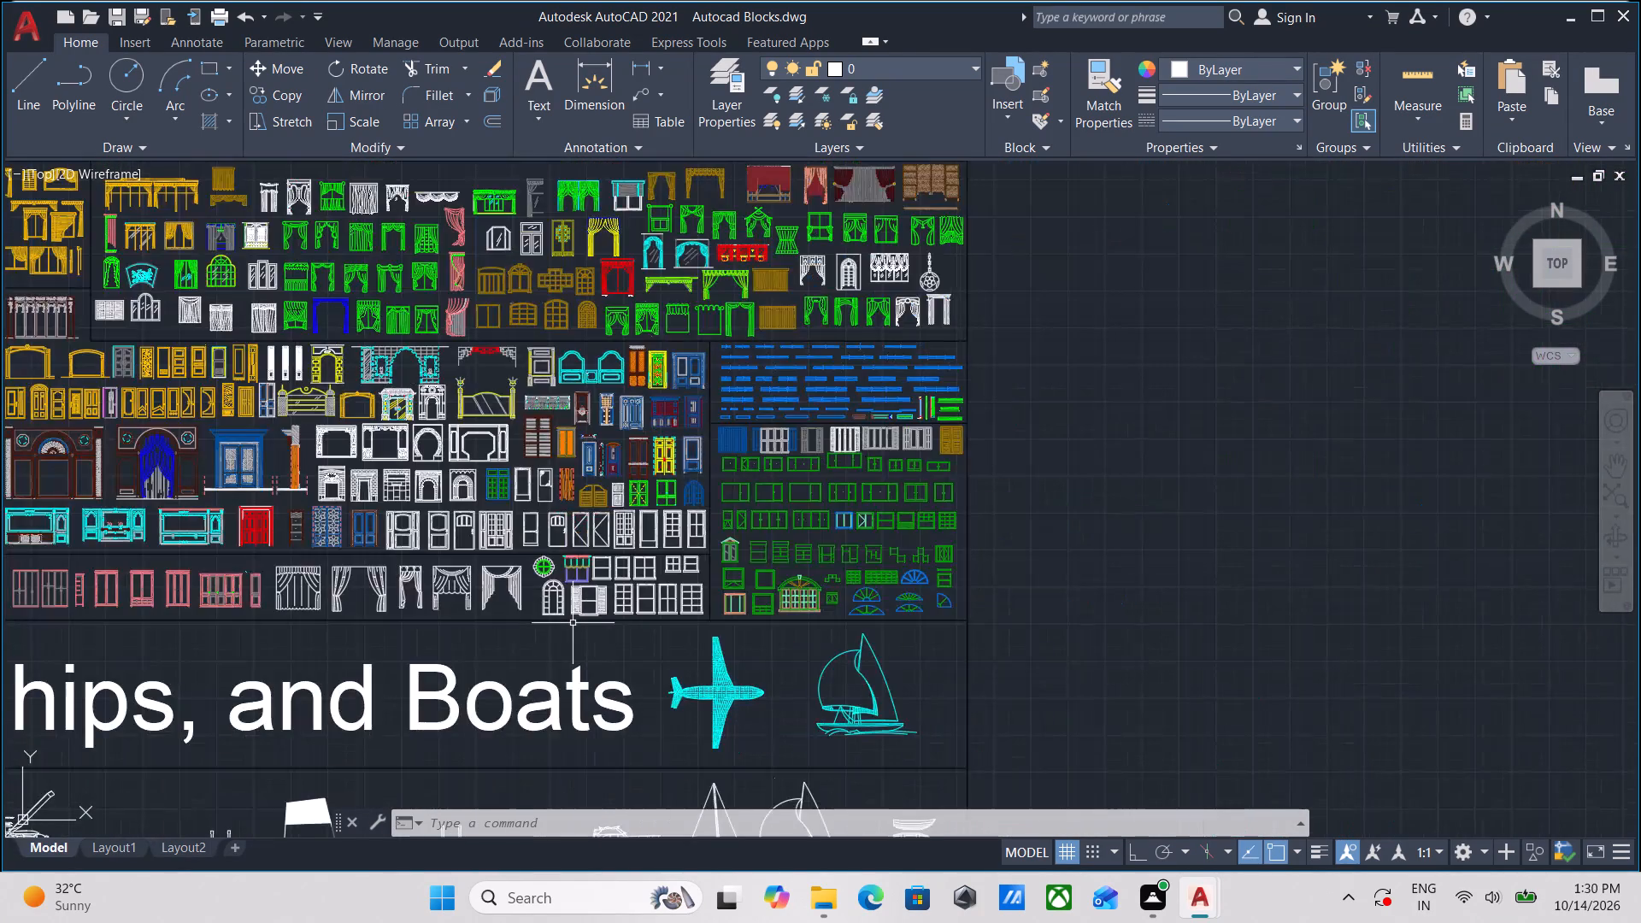
{"action": "scroll", "coordinate": [795, 579], "scroll_direction": "up", "scroll_amount": 2}
{"action": "scroll", "coordinate": [807, 578], "scroll_direction": "down", "scroll_amount": 2}
Examine the ornate entrance, archway and panelled door elevations in the middle of the Doors, Windows, & Curtains section for suitable blocks.
{"action": "middle_click_drag", "start_coordinate": [515, 653], "coordinate": [894, 649]}
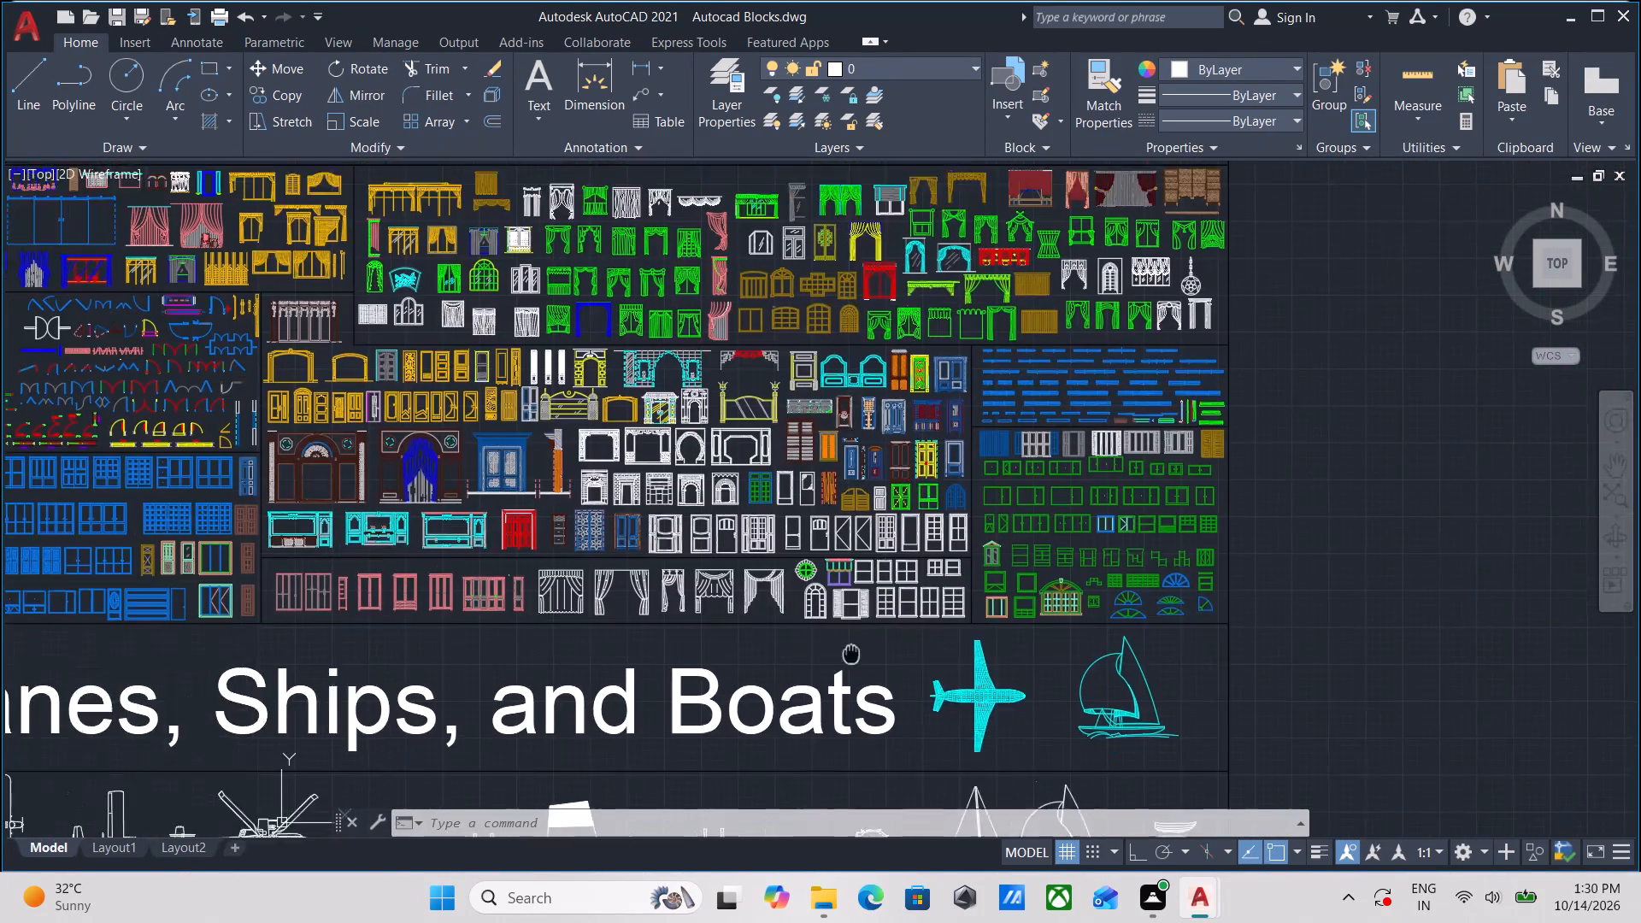
{"action": "middle_click_drag", "start_coordinate": [894, 649], "coordinate": [944, 633]}
{"action": "scroll", "coordinate": [669, 603], "scroll_direction": "up", "scroll_amount": 2}
{"action": "middle_click_drag", "start_coordinate": [684, 586], "coordinate": [701, 644]}
{"action": "scroll", "coordinate": [685, 586], "scroll_direction": "down", "scroll_amount": 1}
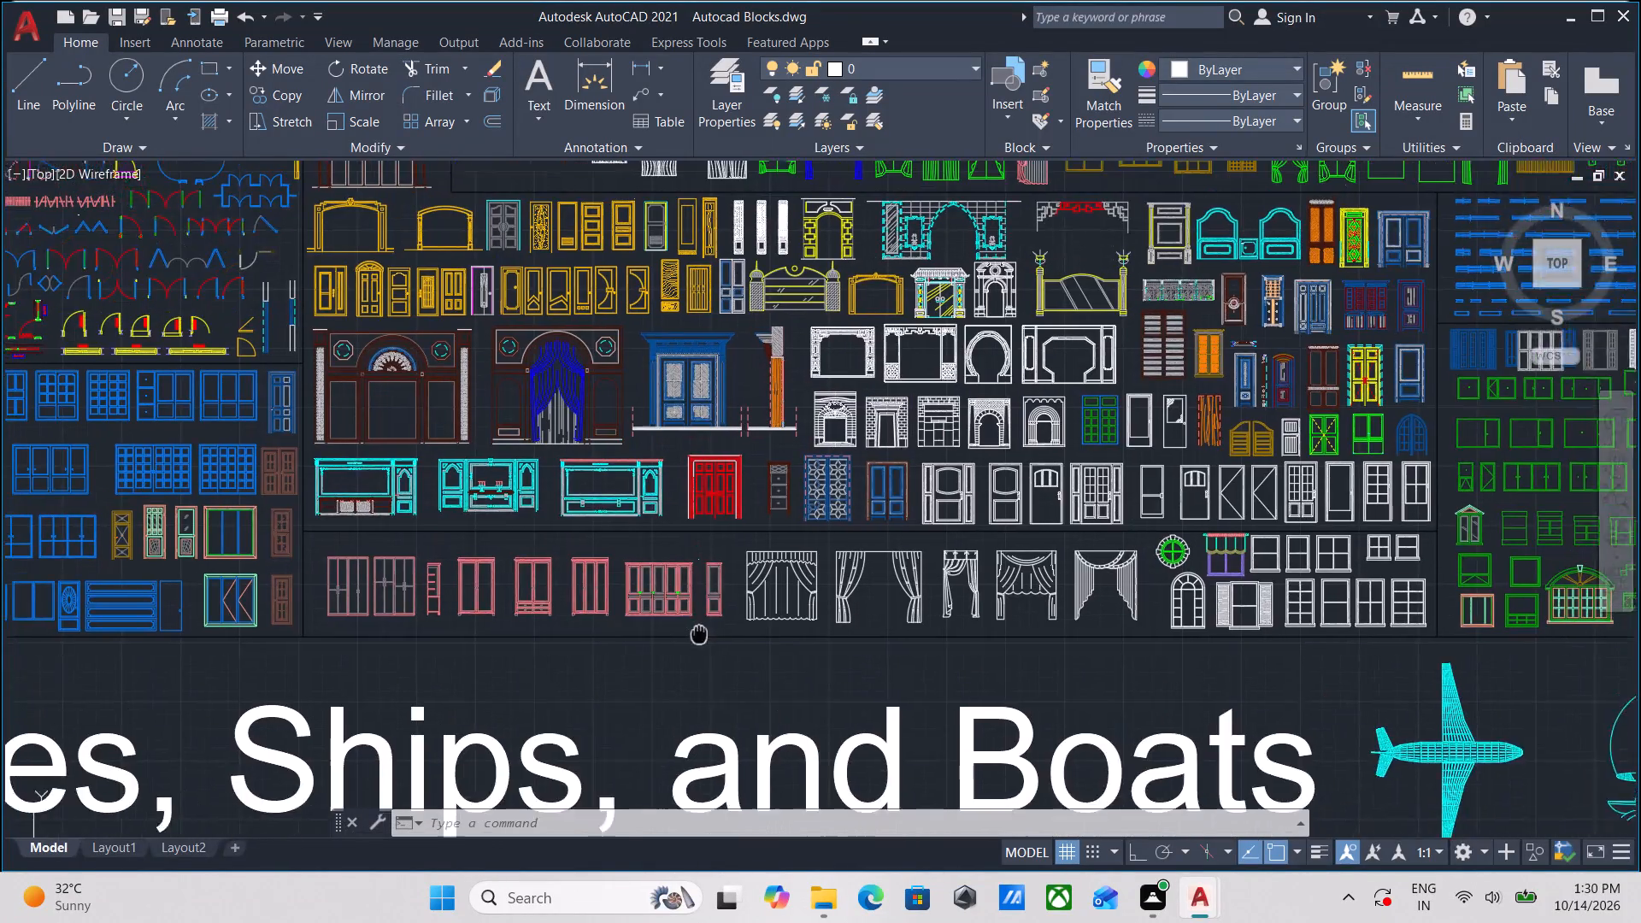
{"action": "middle_click_drag", "start_coordinate": [701, 644], "coordinate": [712, 703]}
{"action": "middle_click_drag", "start_coordinate": [743, 555], "coordinate": [749, 657]}
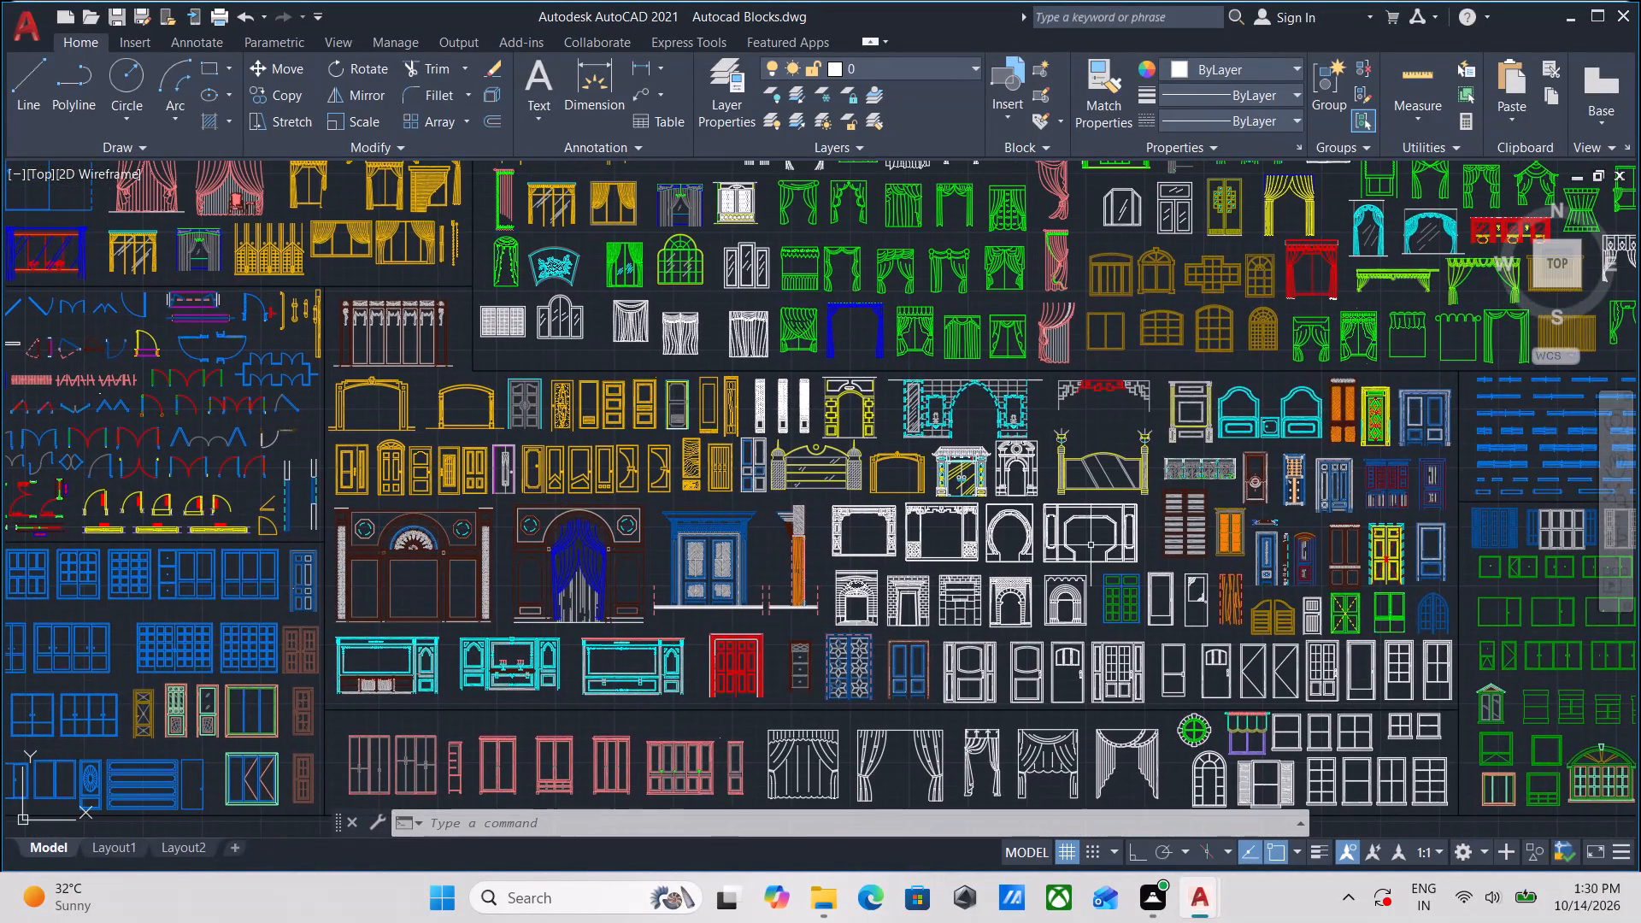
{"action": "scroll", "coordinate": [1056, 592], "scroll_direction": "up", "scroll_amount": 2}
{"action": "scroll", "coordinate": [999, 614], "scroll_direction": "down", "scroll_amount": 1}
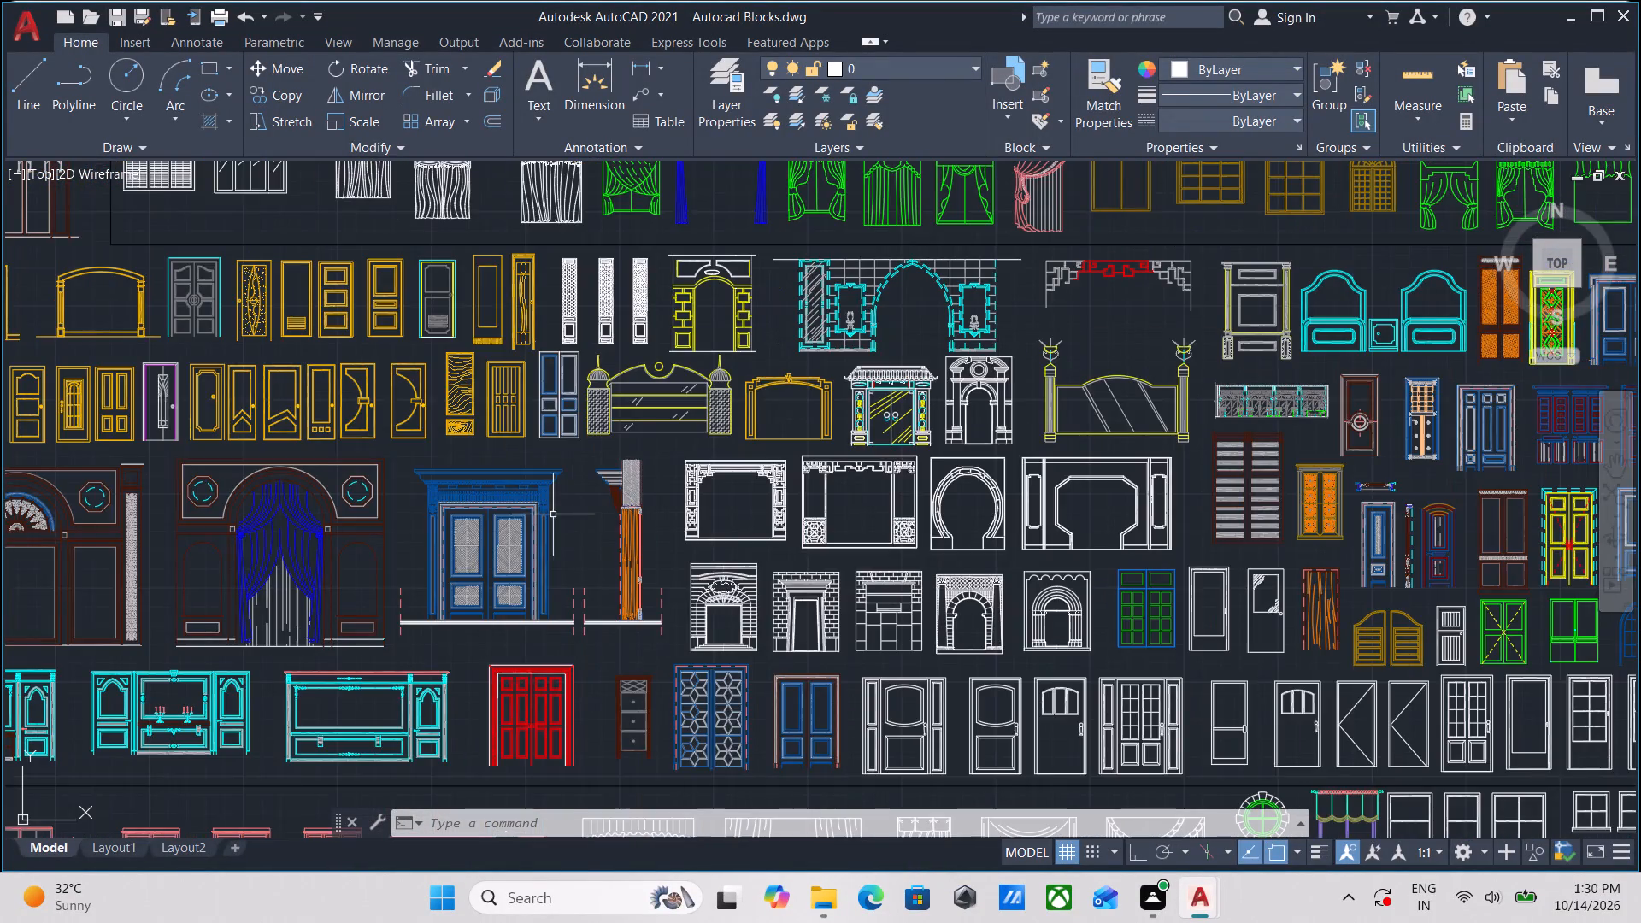
{"action": "middle_click_drag", "start_coordinate": [914, 669], "coordinate": [1168, 722]}
{"action": "middle_click_drag", "start_coordinate": [756, 508], "coordinate": [757, 614]}
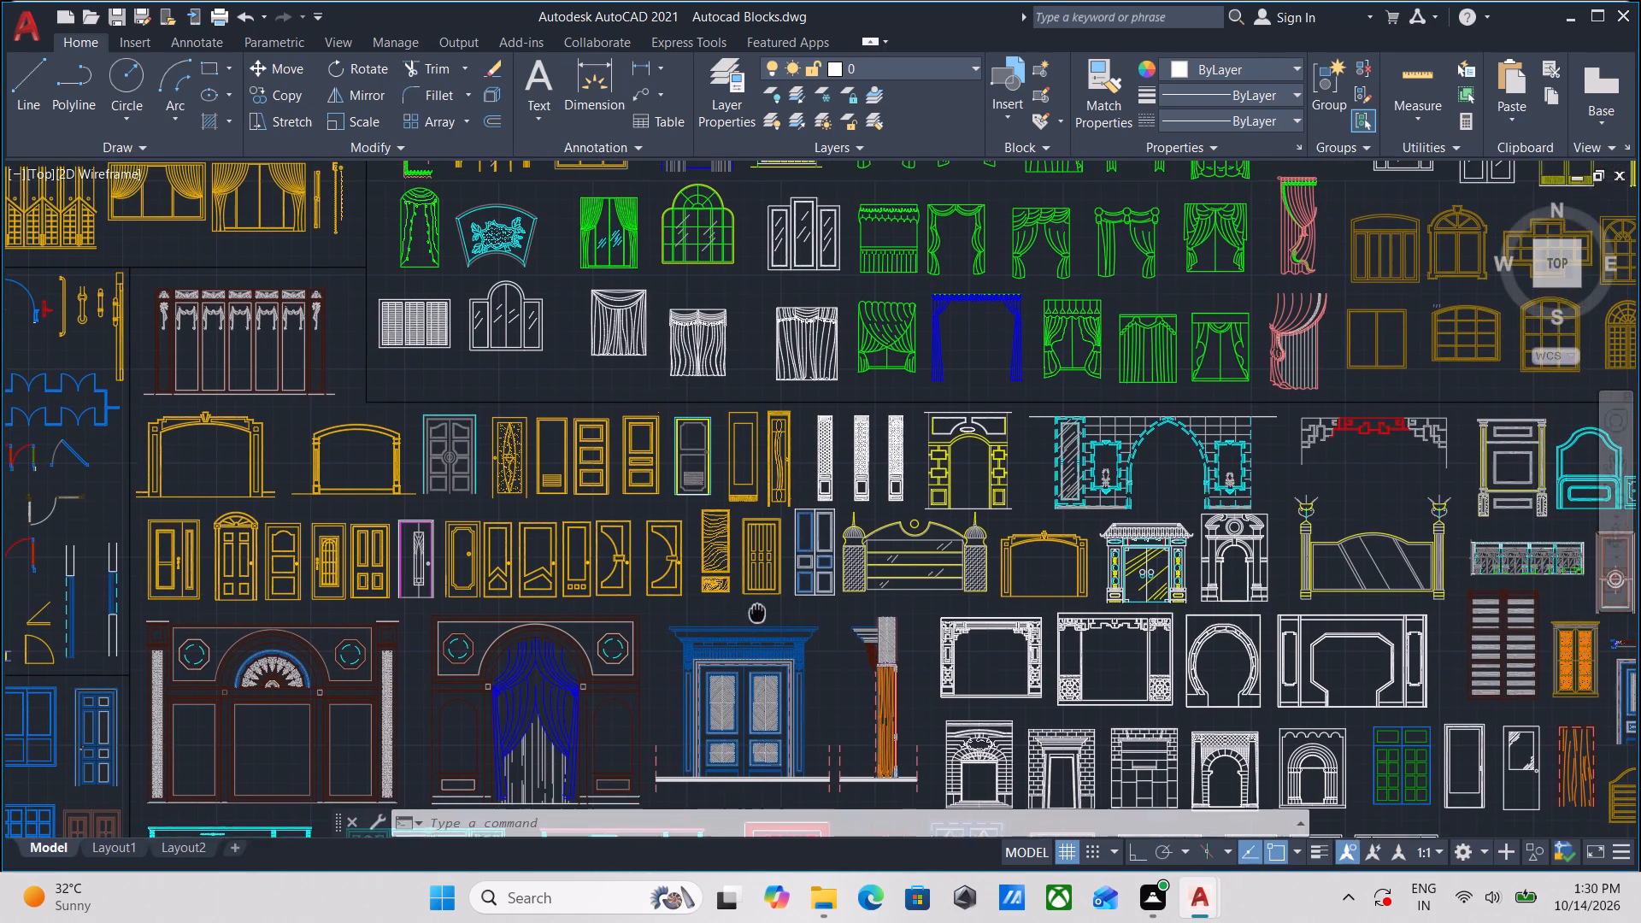
{"action": "middle_click_drag", "start_coordinate": [757, 614], "coordinate": [757, 616]}
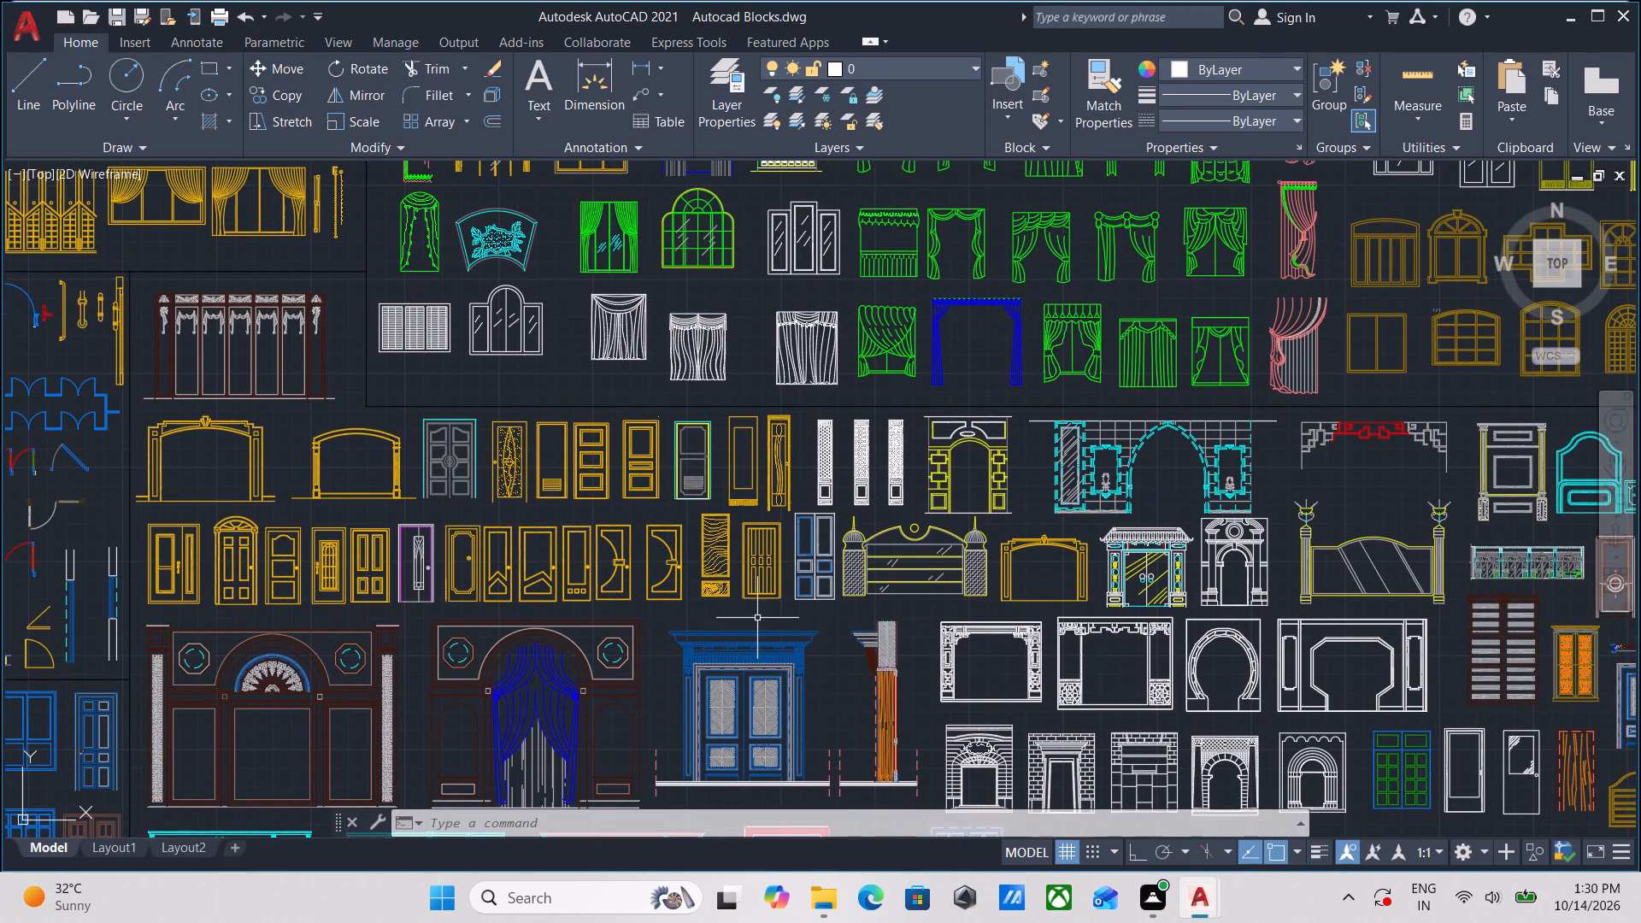
{"action": "scroll", "coordinate": [546, 465], "scroll_direction": "down", "scroll_amount": 1}
{"action": "middle_click_drag", "start_coordinate": [547, 472], "coordinate": [550, 555]}
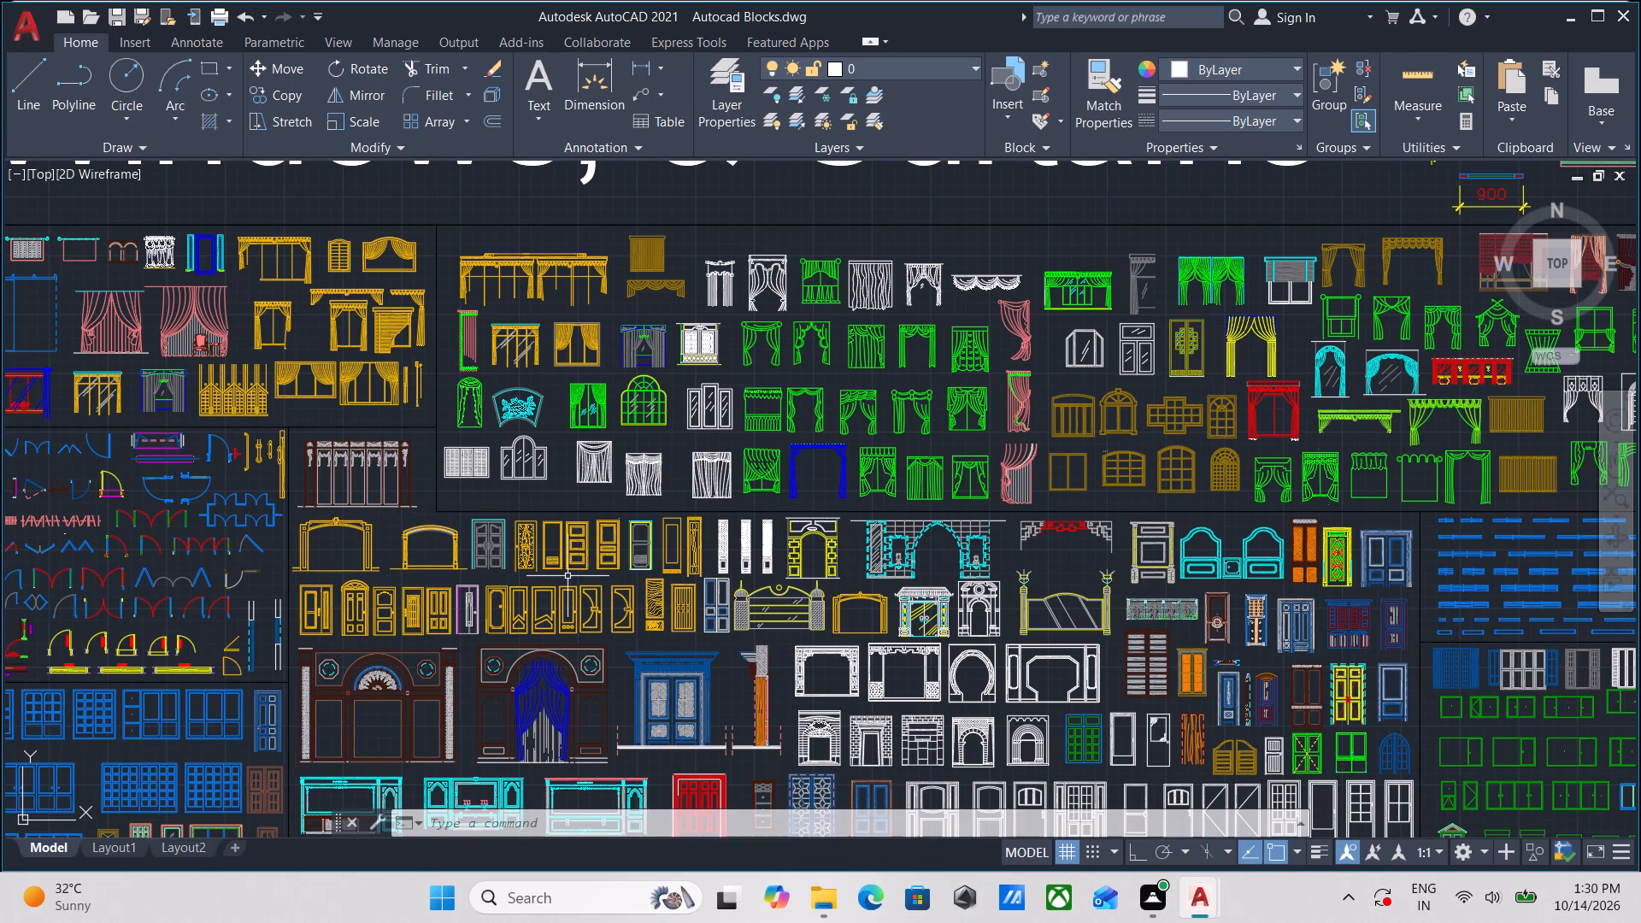
Compare the yellow panelled doors, the coloured door elevations and the plain white doors and windows for suitable elevation blocks.
{"action": "middle_click_drag", "start_coordinate": [568, 576], "coordinate": [611, 373]}
{"action": "scroll", "coordinate": [568, 575], "scroll_direction": "down", "scroll_amount": 1}
{"action": "scroll", "coordinate": [642, 542], "scroll_direction": "up", "scroll_amount": 1}
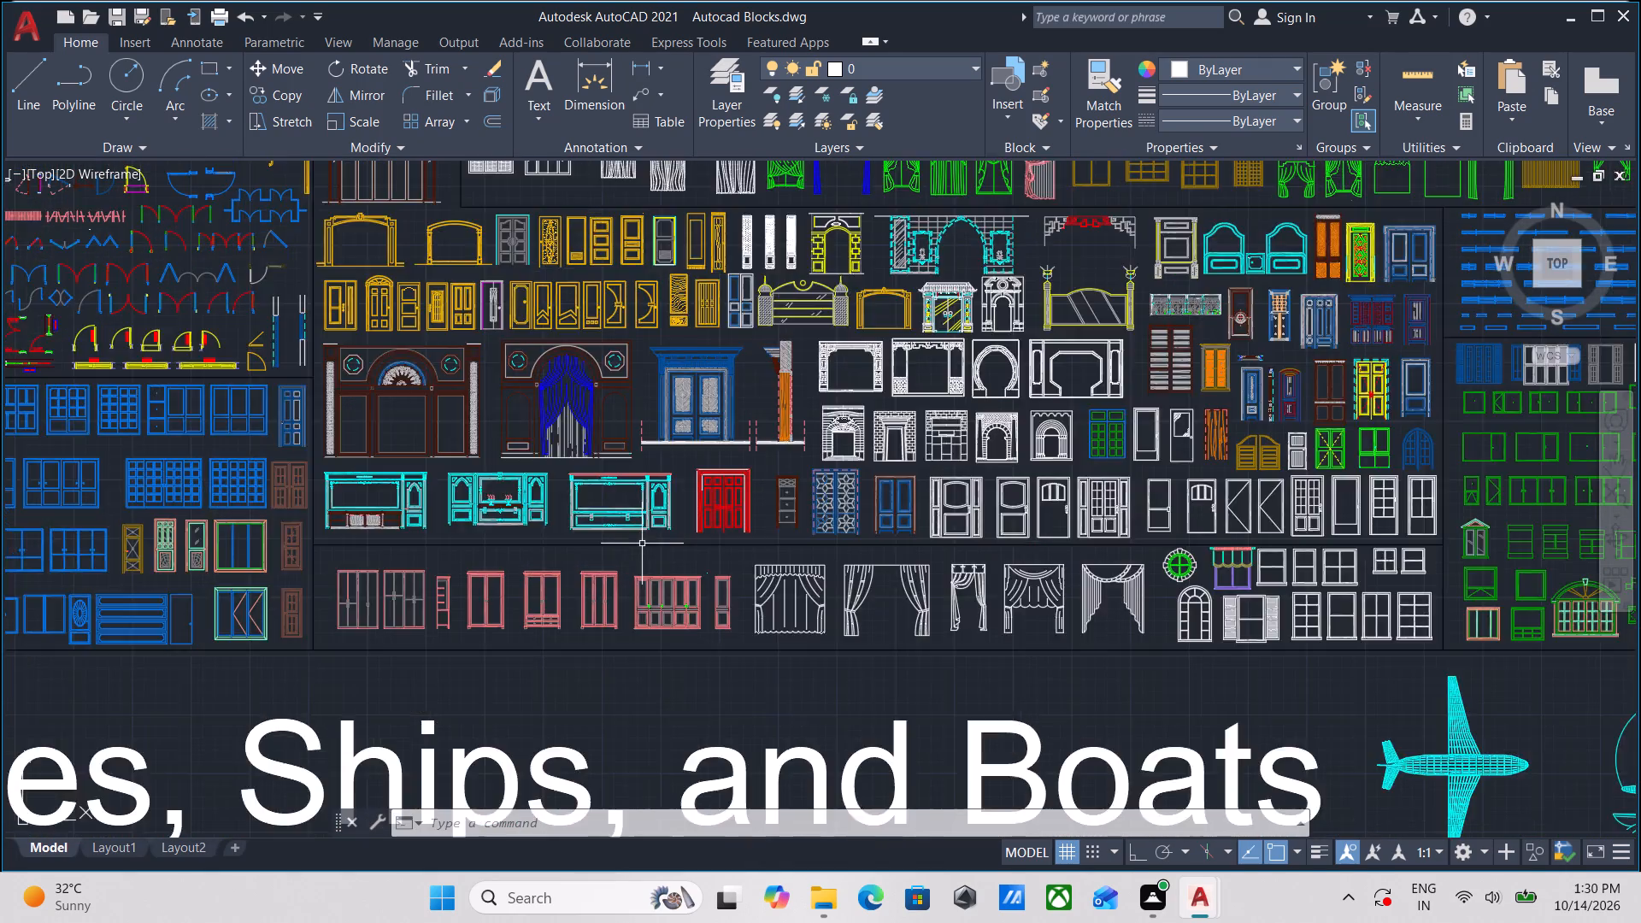
{"action": "scroll", "coordinate": [642, 544], "scroll_direction": "up", "scroll_amount": 1}
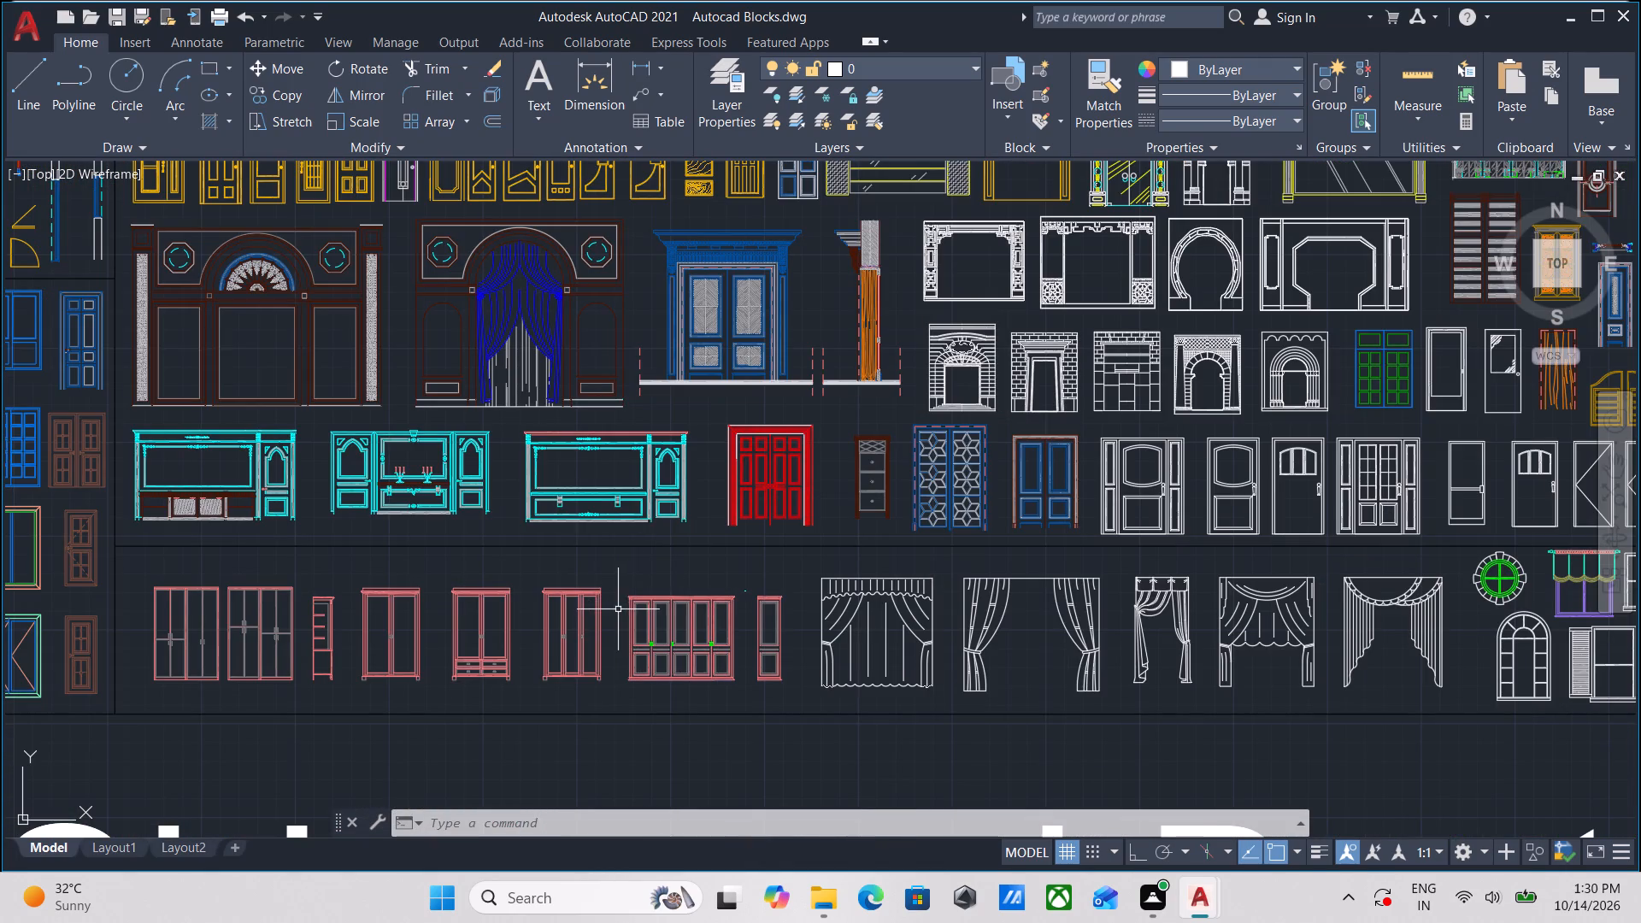
{"action": "middle_click_drag", "start_coordinate": [577, 454], "coordinate": [588, 773]}
{"action": "scroll", "coordinate": [740, 388], "scroll_direction": "up", "scroll_amount": 1}
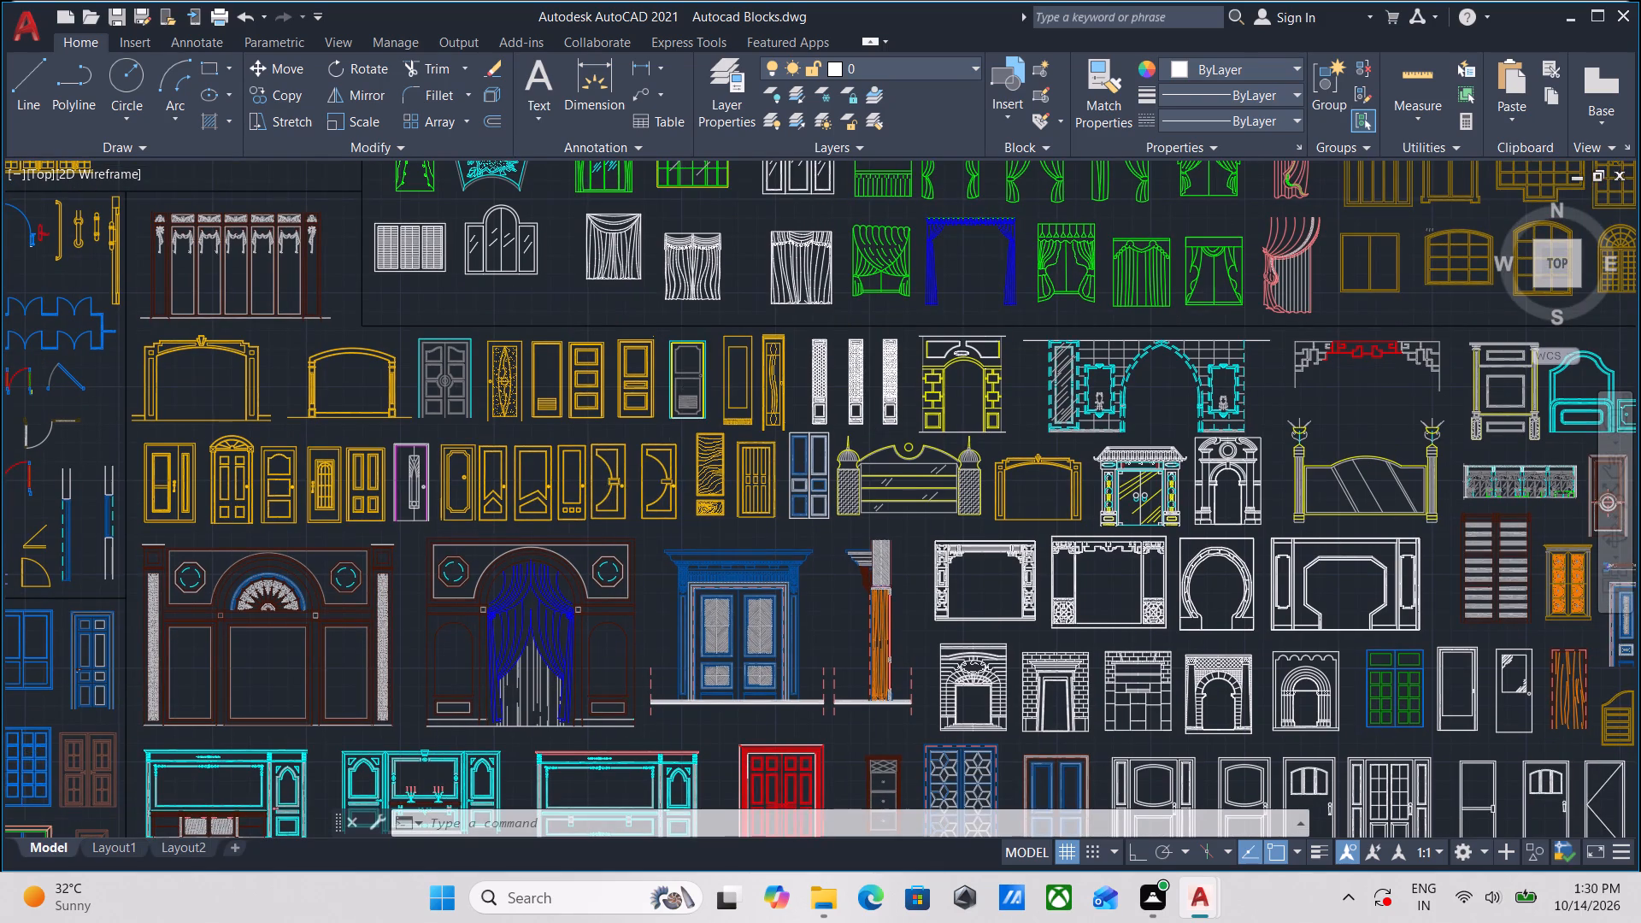
{"action": "scroll", "coordinate": [740, 388], "scroll_direction": "up", "scroll_amount": 1}
{"action": "scroll", "coordinate": [747, 428], "scroll_direction": "down", "scroll_amount": 1}
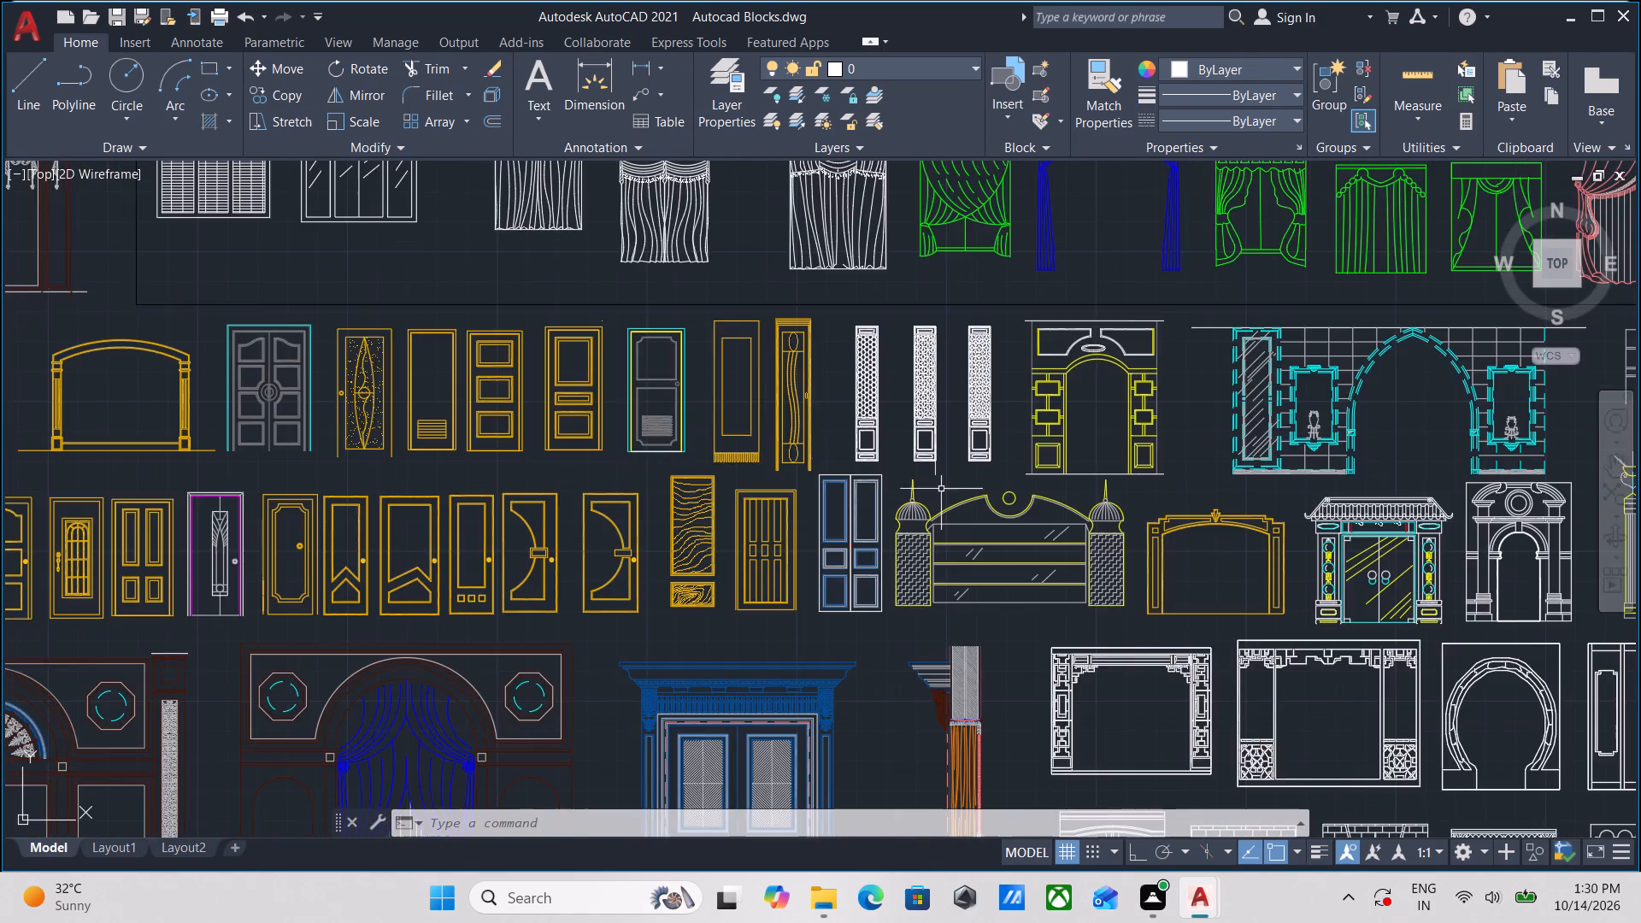
{"action": "scroll", "coordinate": [962, 496], "scroll_direction": "down", "scroll_amount": 1}
{"action": "middle_click_drag", "start_coordinate": [963, 497], "coordinate": [697, 503]}
{"action": "middle_click_drag", "start_coordinate": [1241, 521], "coordinate": [677, 530]}
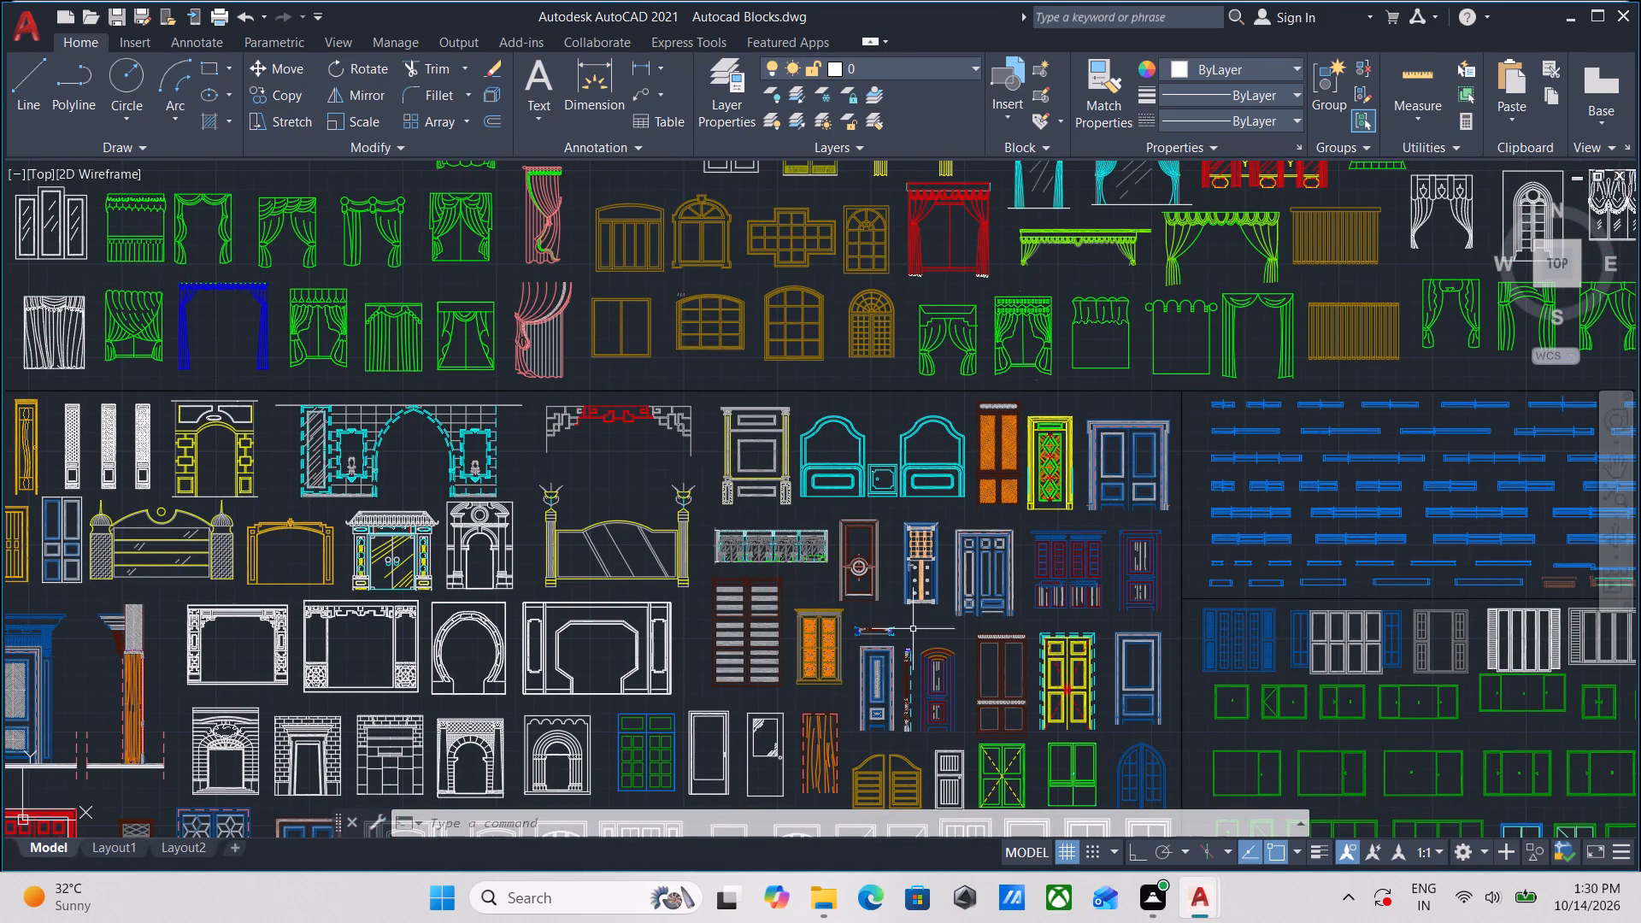
{"action": "middle_click_drag", "start_coordinate": [918, 656], "coordinate": [902, 412]}
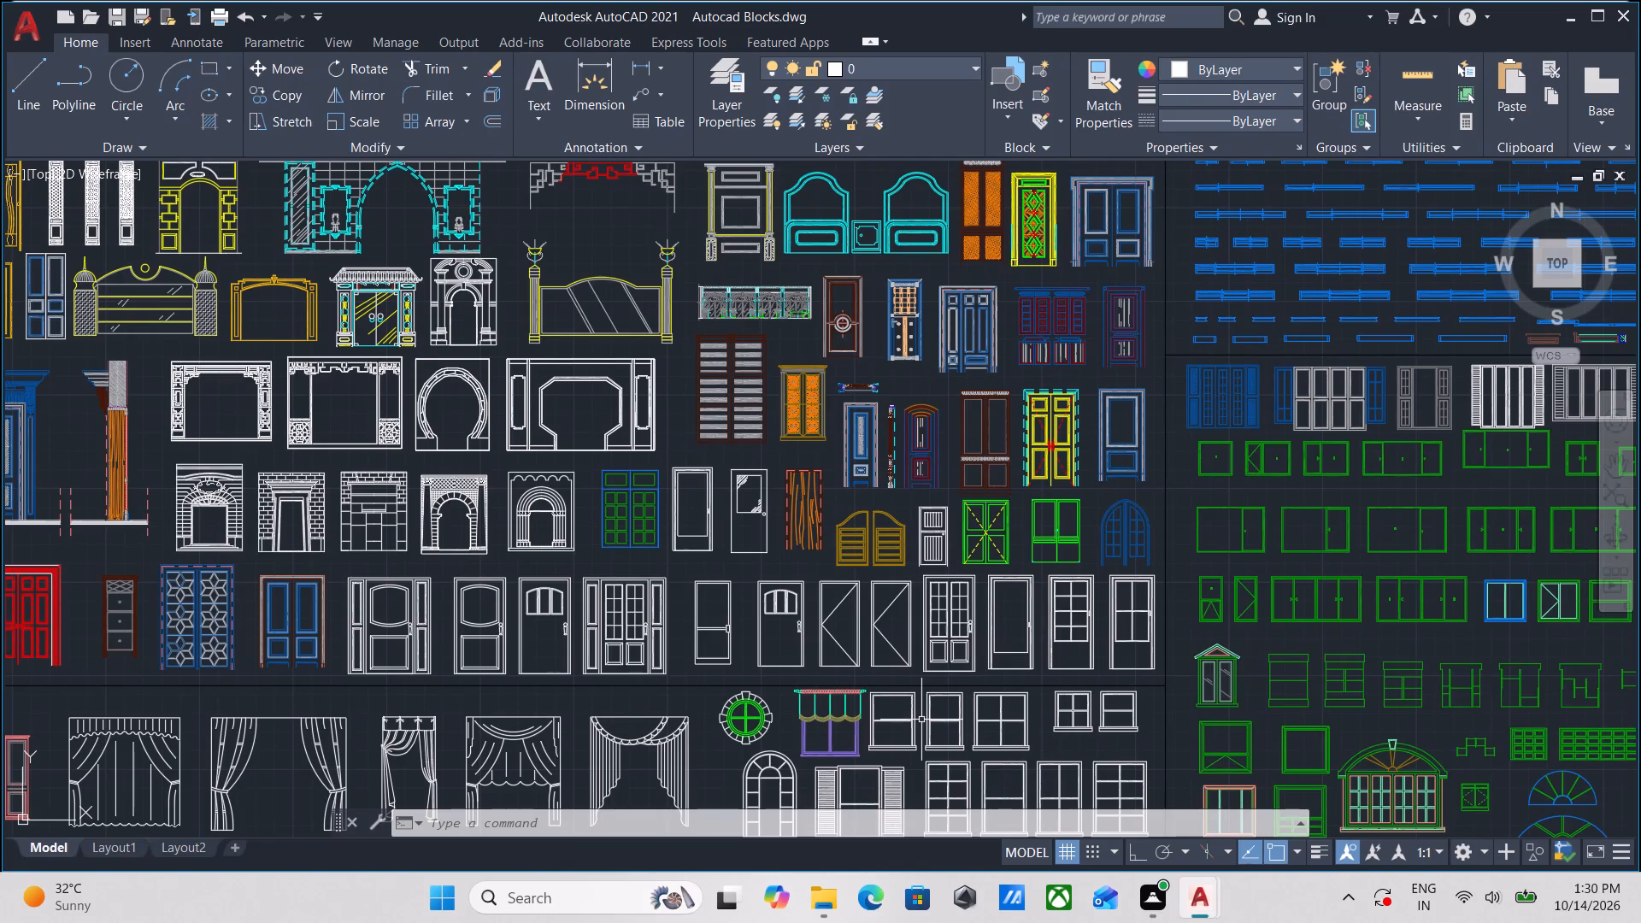
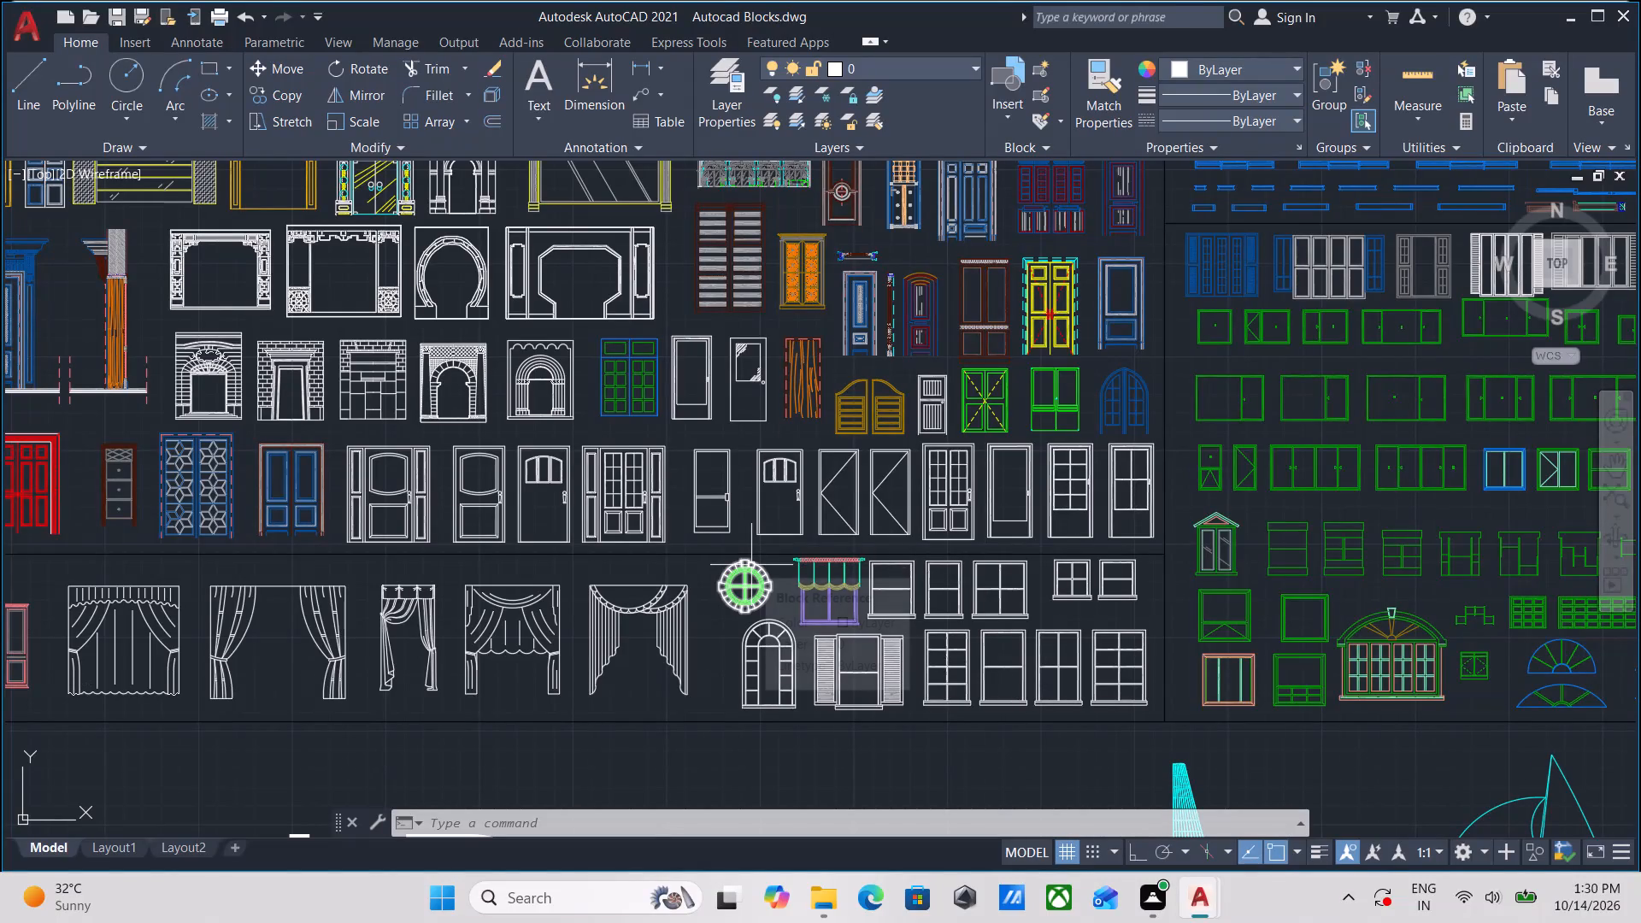
Examine the yellow door elevations between the door plan symbols and the arched entrance designs in the block library.
{"action": "middle_click_drag", "start_coordinate": [332, 489], "coordinate": [846, 594]}
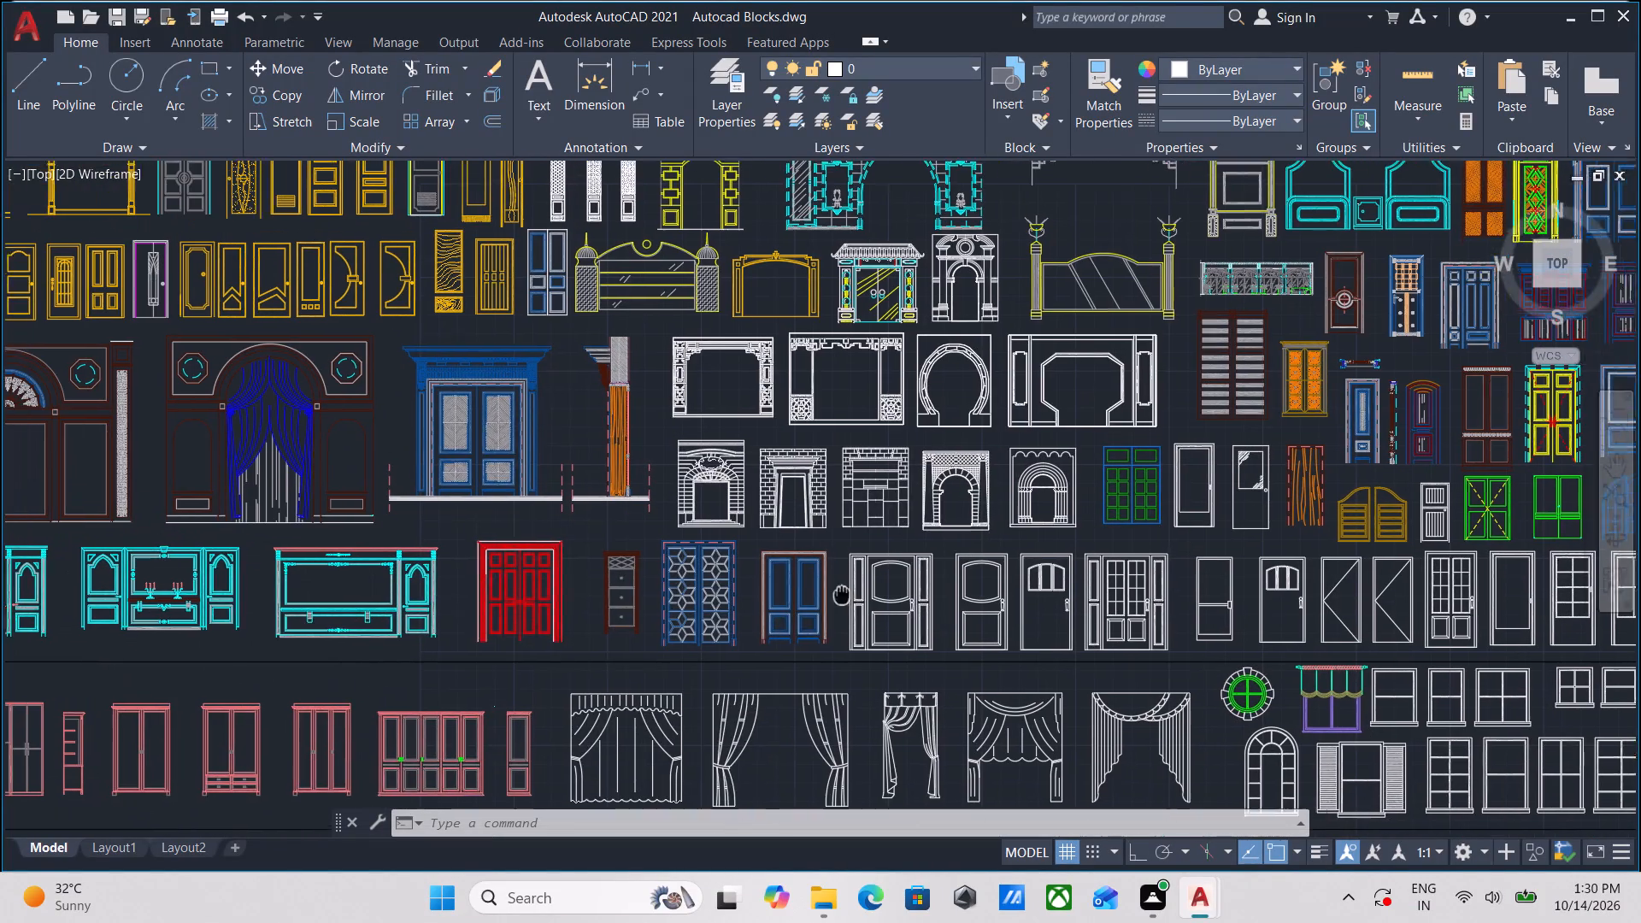
{"action": "middle_click_drag", "start_coordinate": [846, 594], "coordinate": [848, 593]}
{"action": "middle_click_drag", "start_coordinate": [523, 547], "coordinate": [1015, 790]}
{"action": "scroll", "coordinate": [879, 488], "scroll_direction": "up", "scroll_amount": 1}
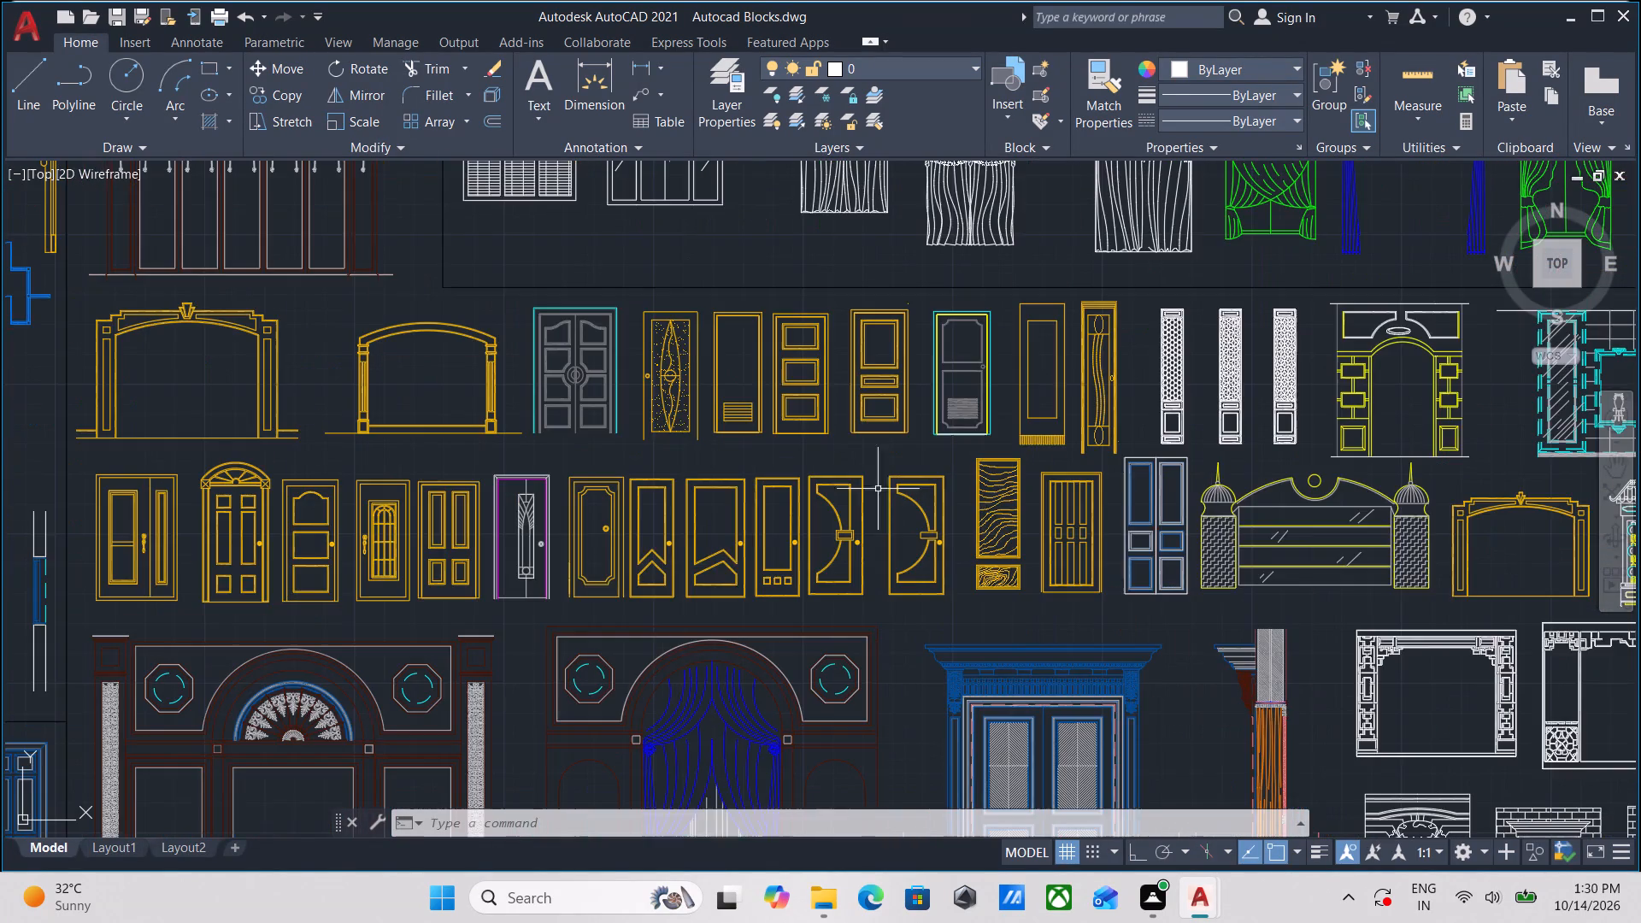
{"action": "middle_click_drag", "start_coordinate": [424, 603], "coordinate": [868, 636]}
{"action": "scroll", "coordinate": [742, 644], "scroll_direction": "up", "scroll_amount": 1}
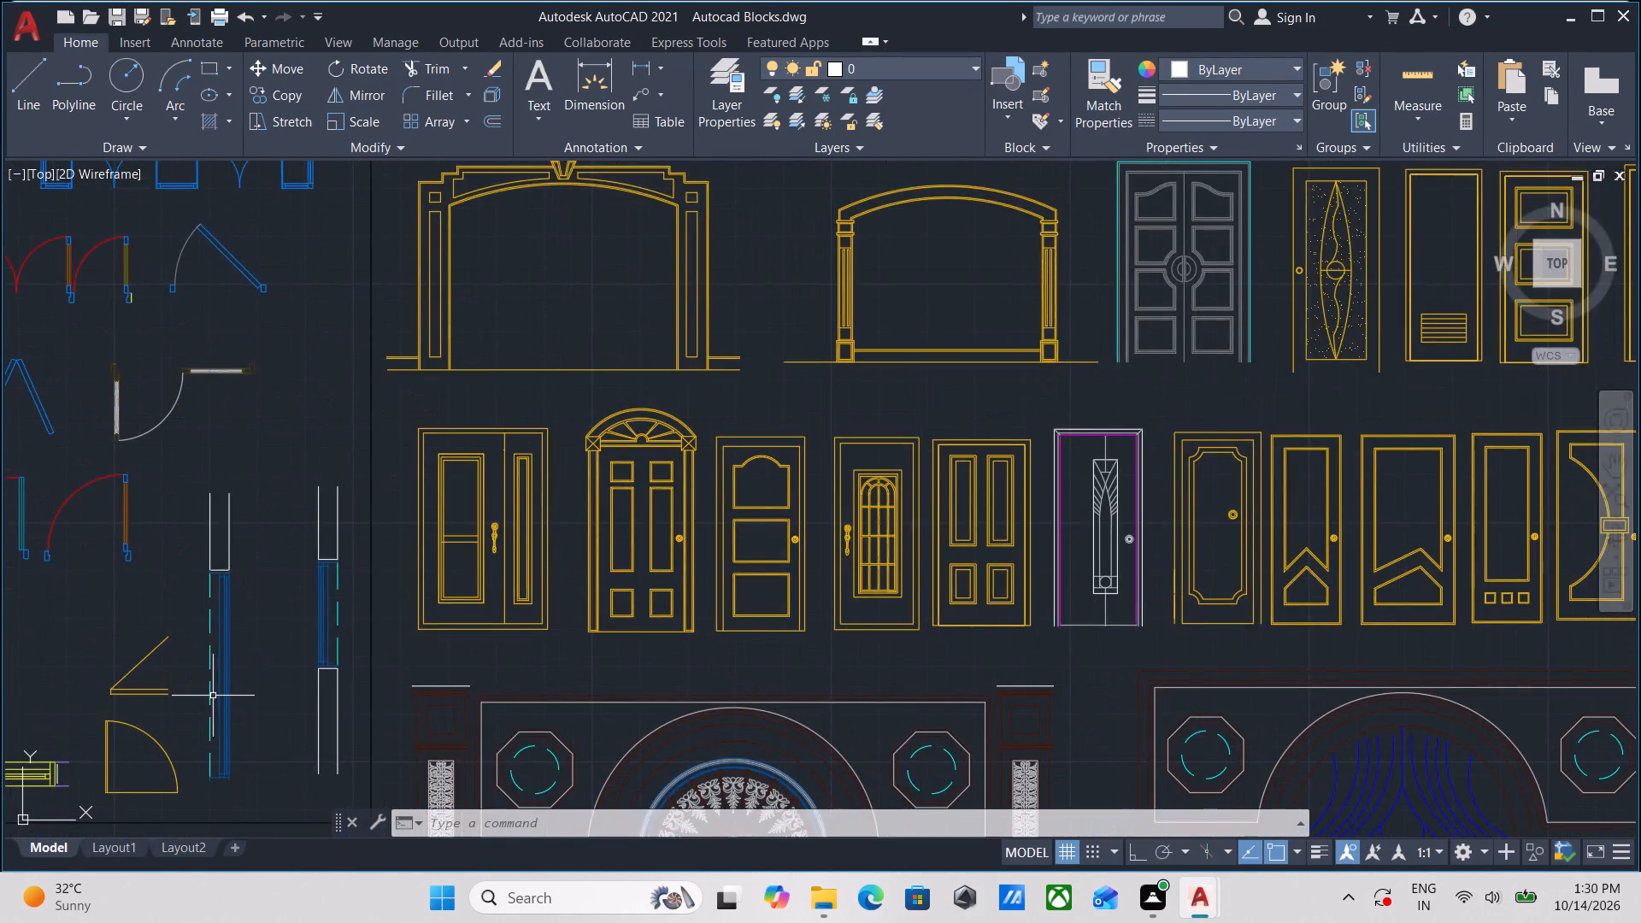
{"action": "scroll", "coordinate": [291, 678], "scroll_direction": "up", "scroll_amount": 2}
{"action": "middle_click_drag", "start_coordinate": [606, 638], "coordinate": [562, 757]}
{"action": "scroll", "coordinate": [754, 741], "scroll_direction": "down", "scroll_amount": 1}
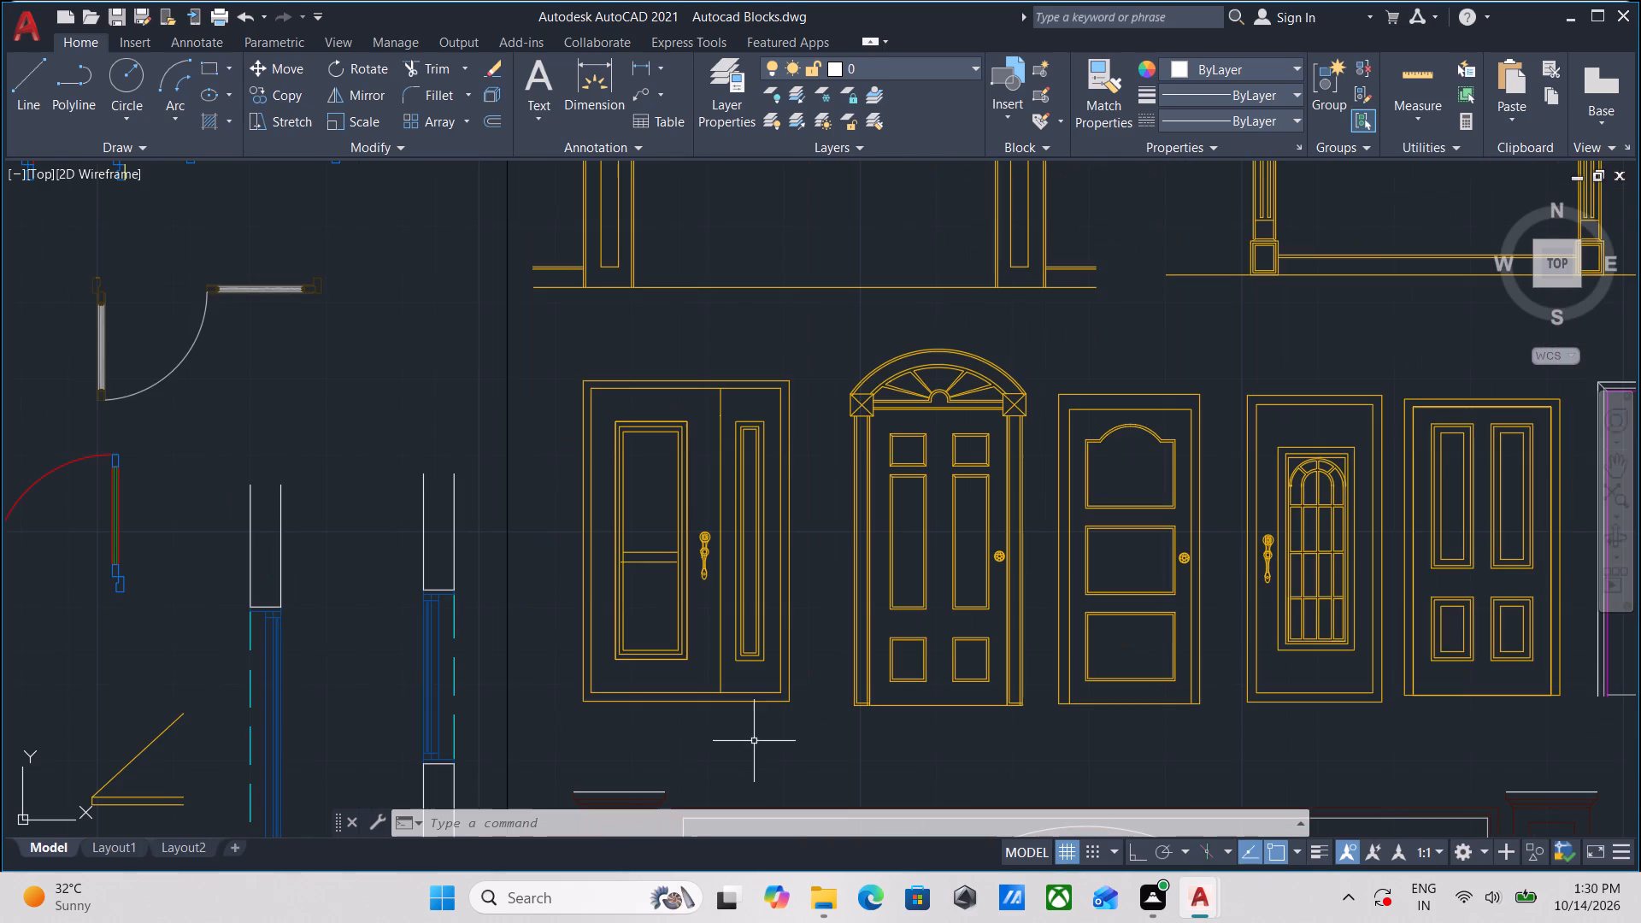
{"action": "middle_click", "coordinate": [754, 741]}
{"action": "scroll", "coordinate": [754, 741], "scroll_direction": "down", "scroll_amount": 1}
{"action": "middle_click", "coordinate": [754, 741]}
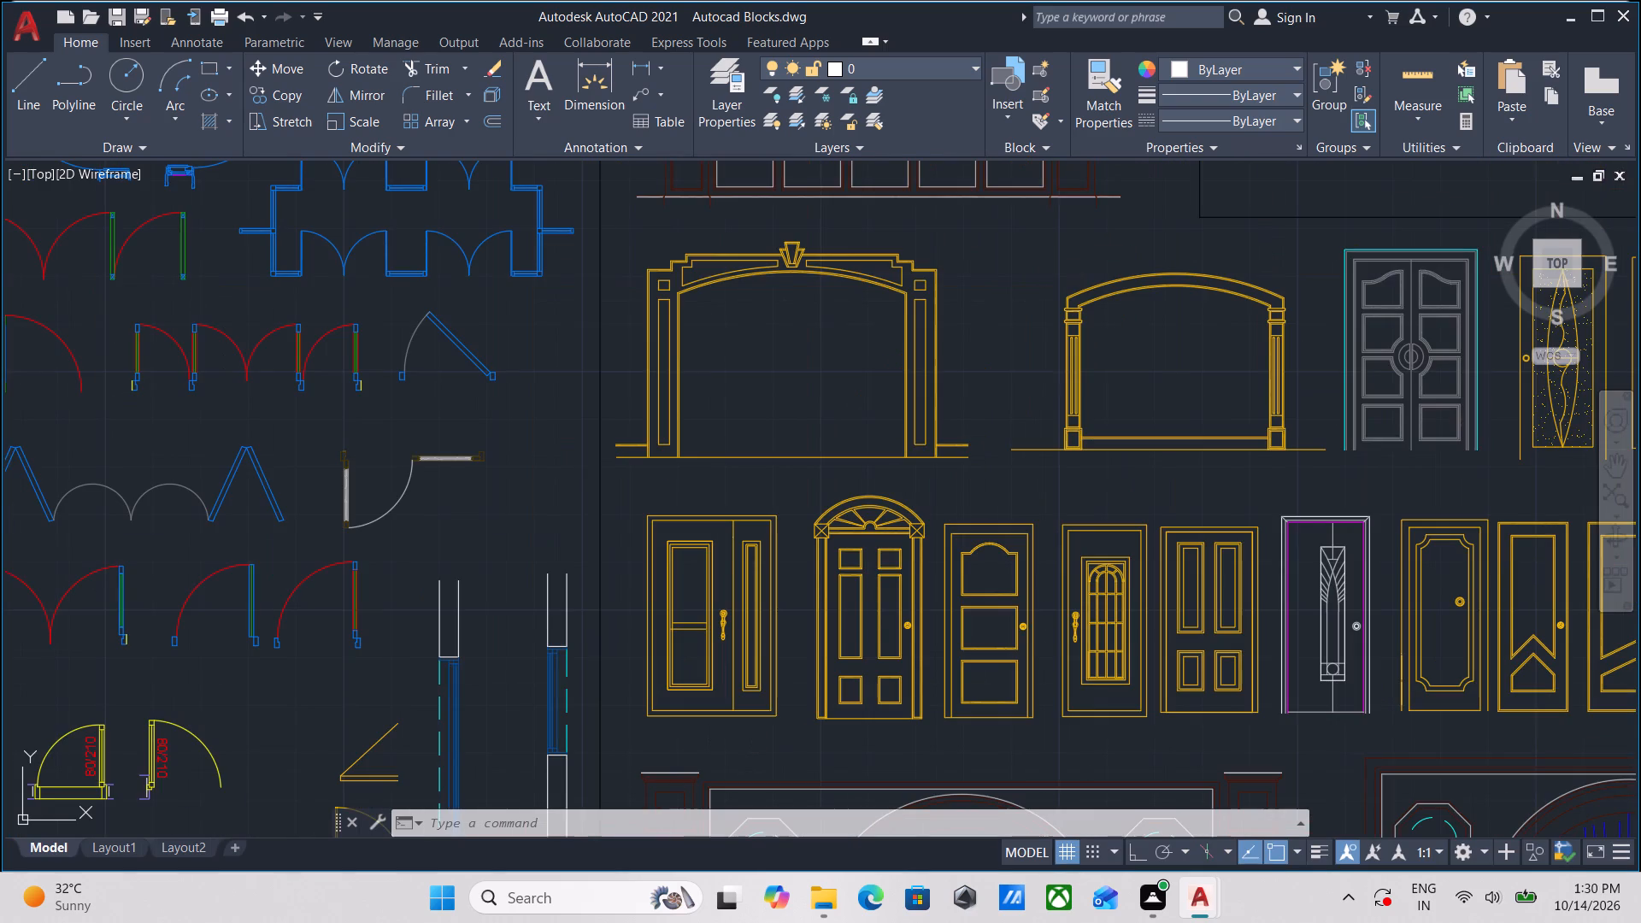
{"action": "scroll", "coordinate": [754, 741], "scroll_direction": "up", "scroll_amount": 2}
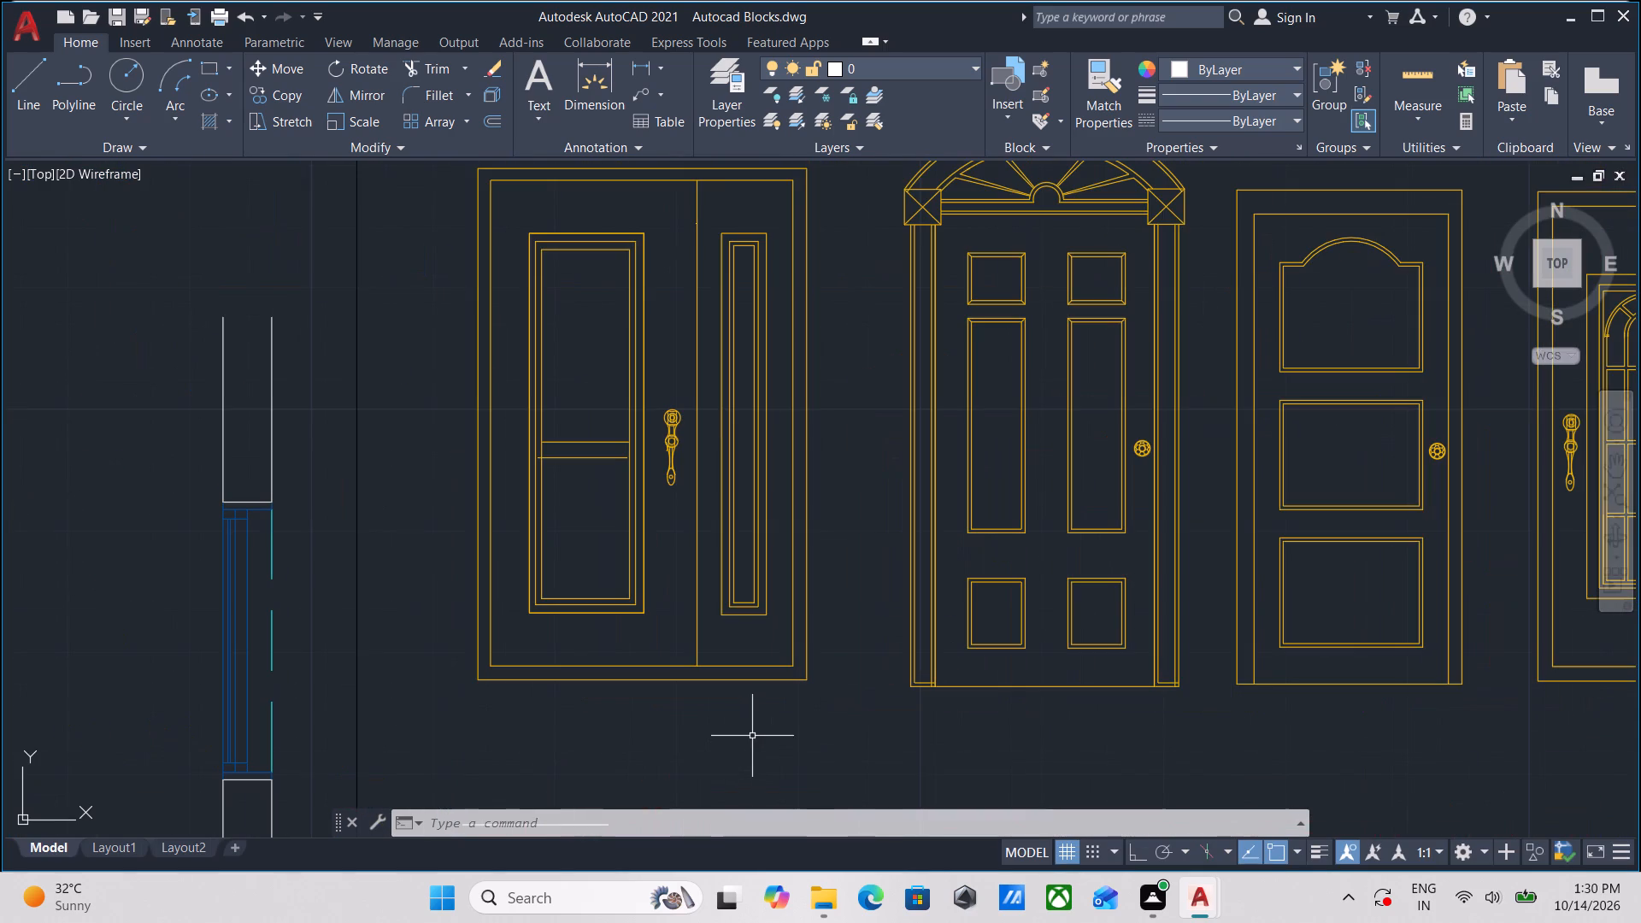
{"action": "scroll", "coordinate": [749, 731], "scroll_direction": "down", "scroll_amount": 3}
{"action": "middle_click_drag", "start_coordinate": [763, 724], "coordinate": [527, 709]}
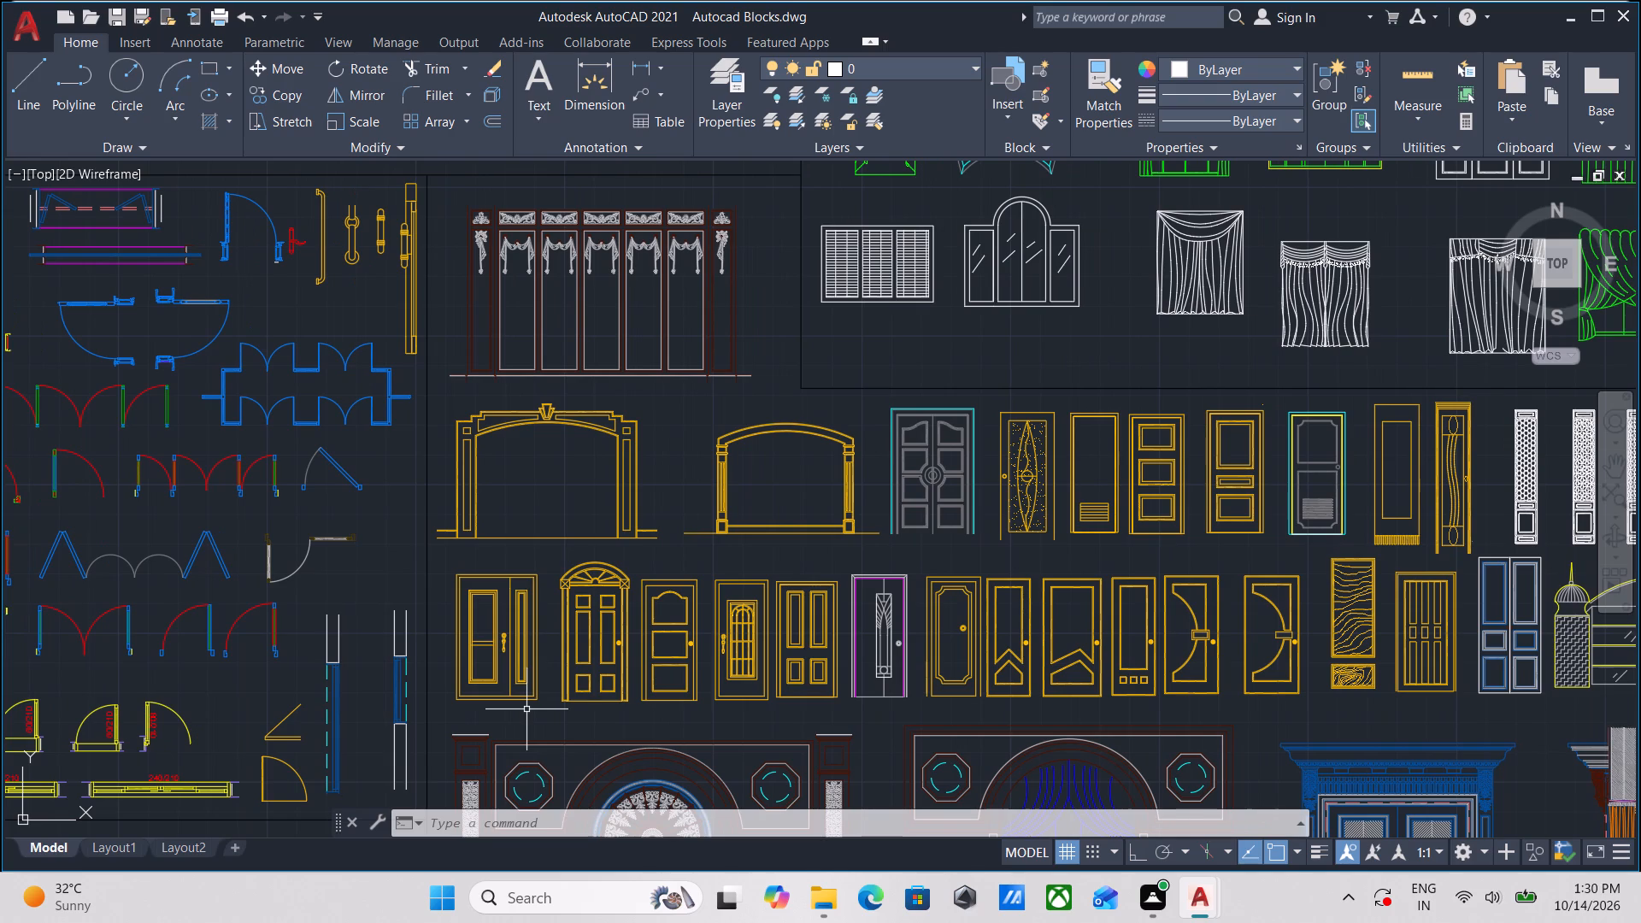
Examine the blue door and window elevations in the Doors, Windows, & Curtains section for a suitable door.
{"action": "scroll", "coordinate": [526, 709], "scroll_direction": "down", "scroll_amount": 1}
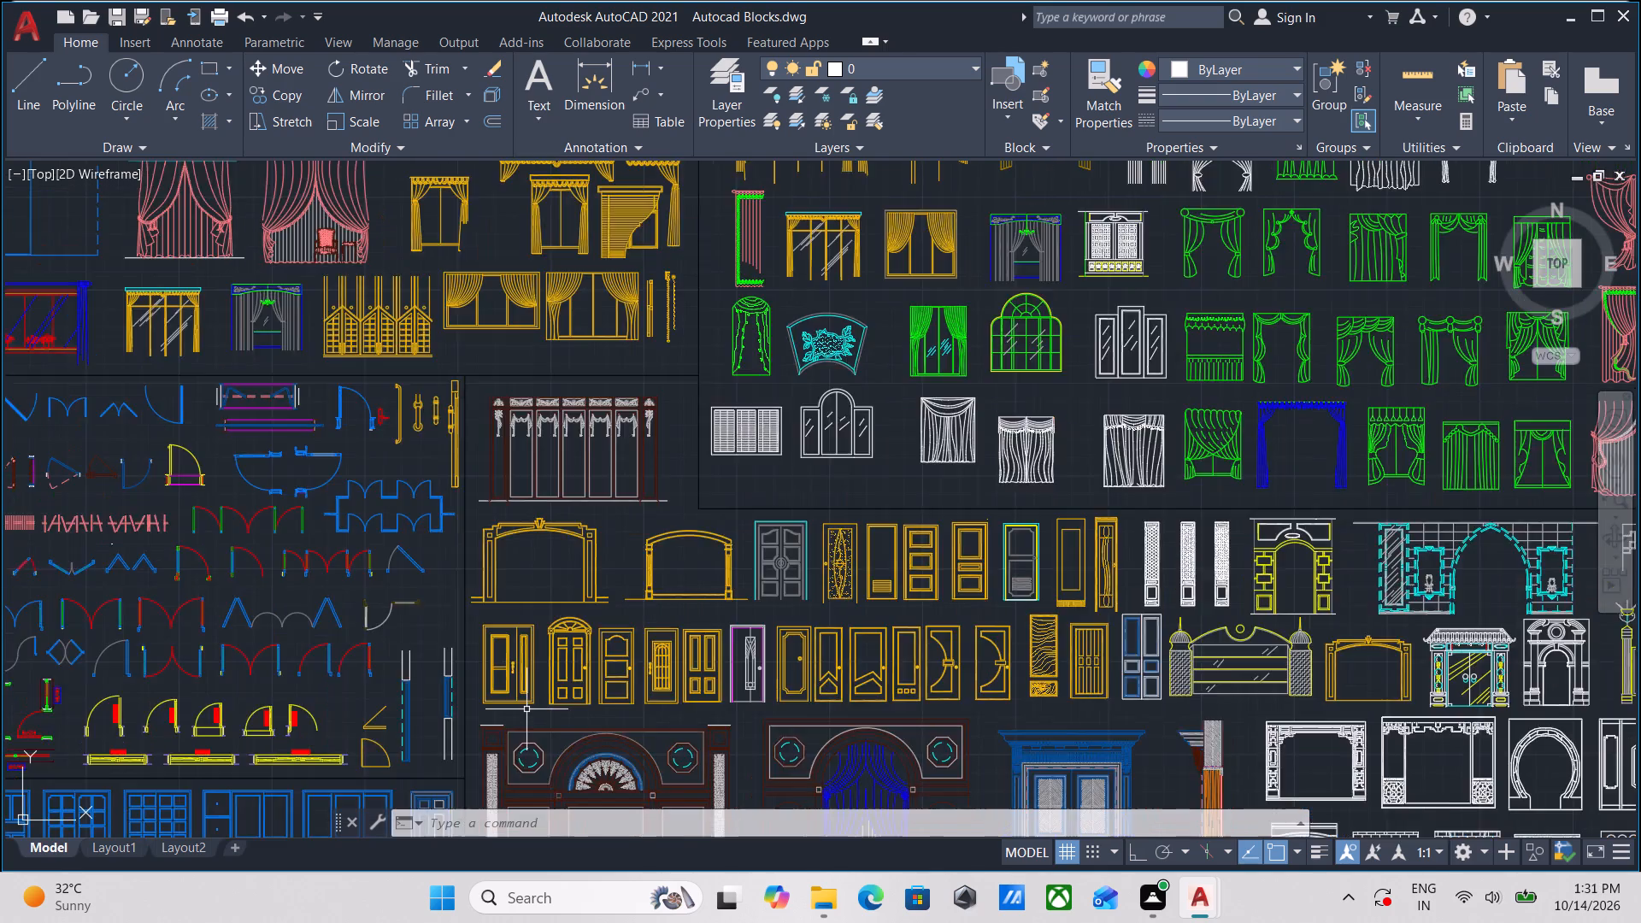
{"action": "scroll", "coordinate": [526, 709], "scroll_direction": "down", "scroll_amount": 3}
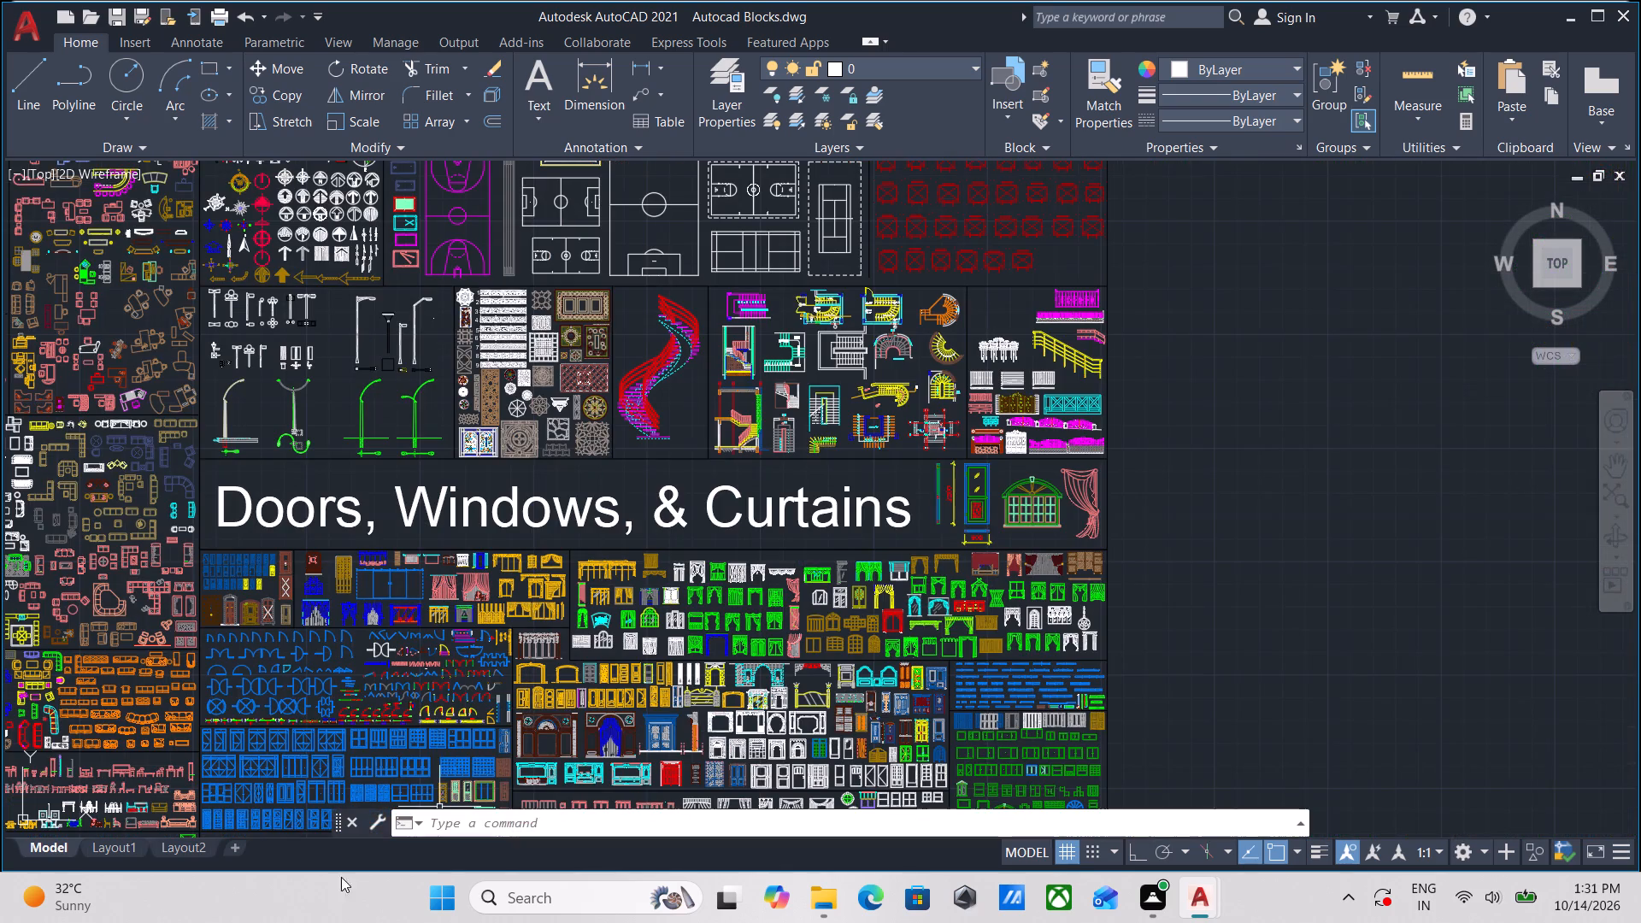
{"action": "middle_click_drag", "start_coordinate": [292, 776], "coordinate": [489, 479]}
{"action": "scroll", "coordinate": [499, 522], "scroll_direction": "up", "scroll_amount": 3}
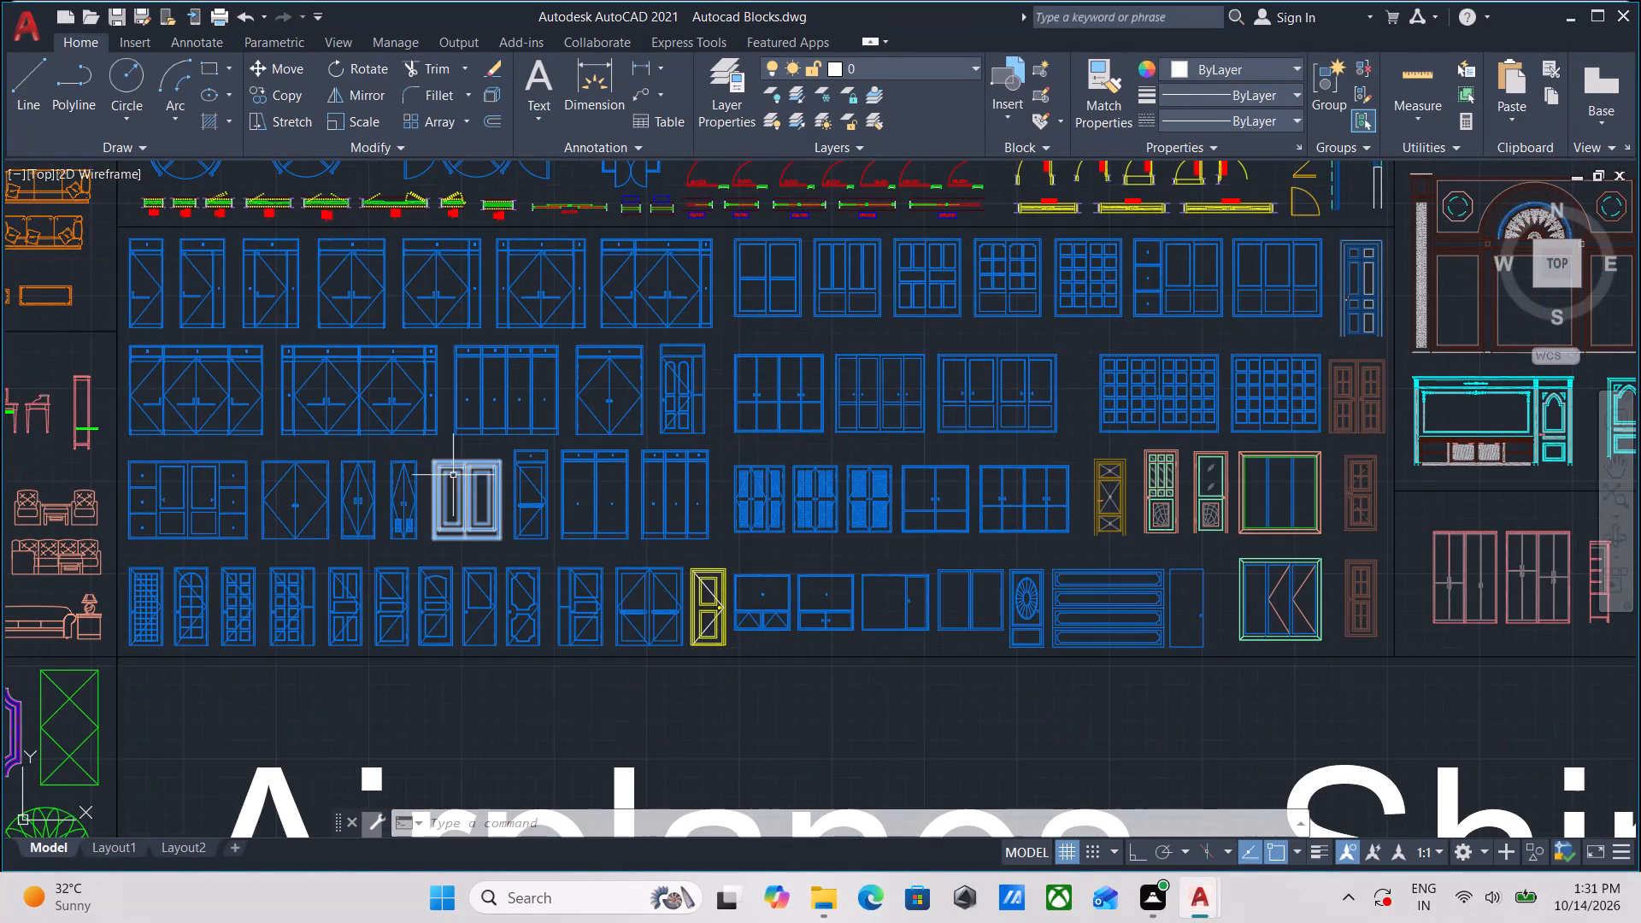
{"action": "middle_click_drag", "start_coordinate": [694, 533], "coordinate": [421, 614]}
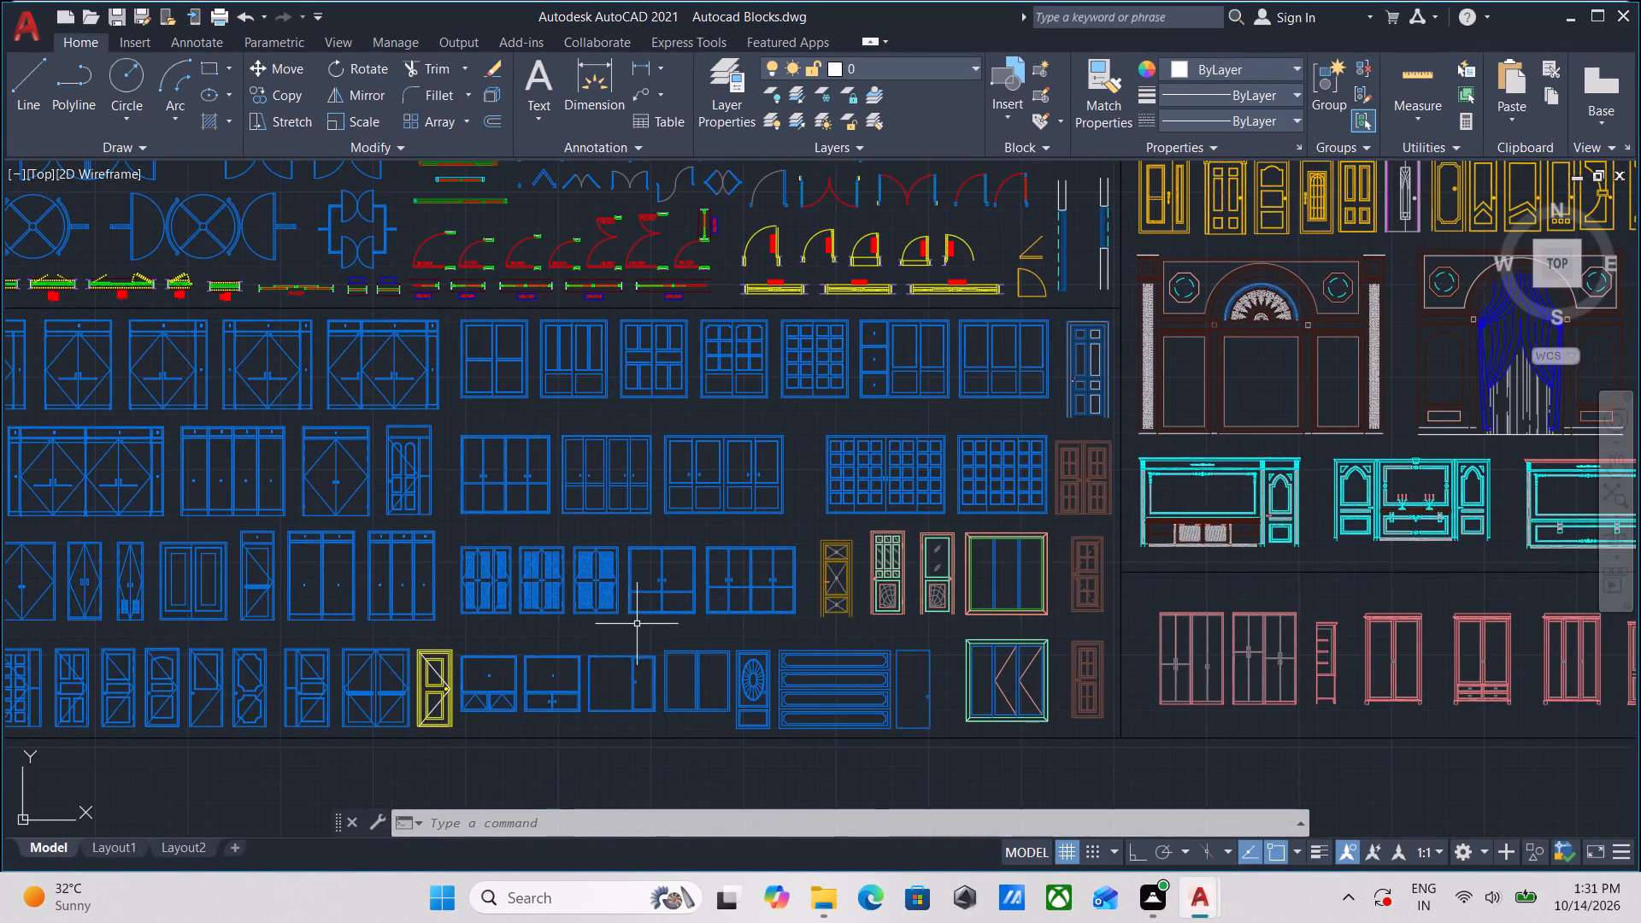
{"action": "scroll", "coordinate": [627, 622], "scroll_direction": "up", "scroll_amount": 3}
{"action": "scroll", "coordinate": [400, 597], "scroll_direction": "down", "scroll_amount": 1}
{"action": "middle_click_drag", "start_coordinate": [420, 597], "coordinate": [685, 618]}
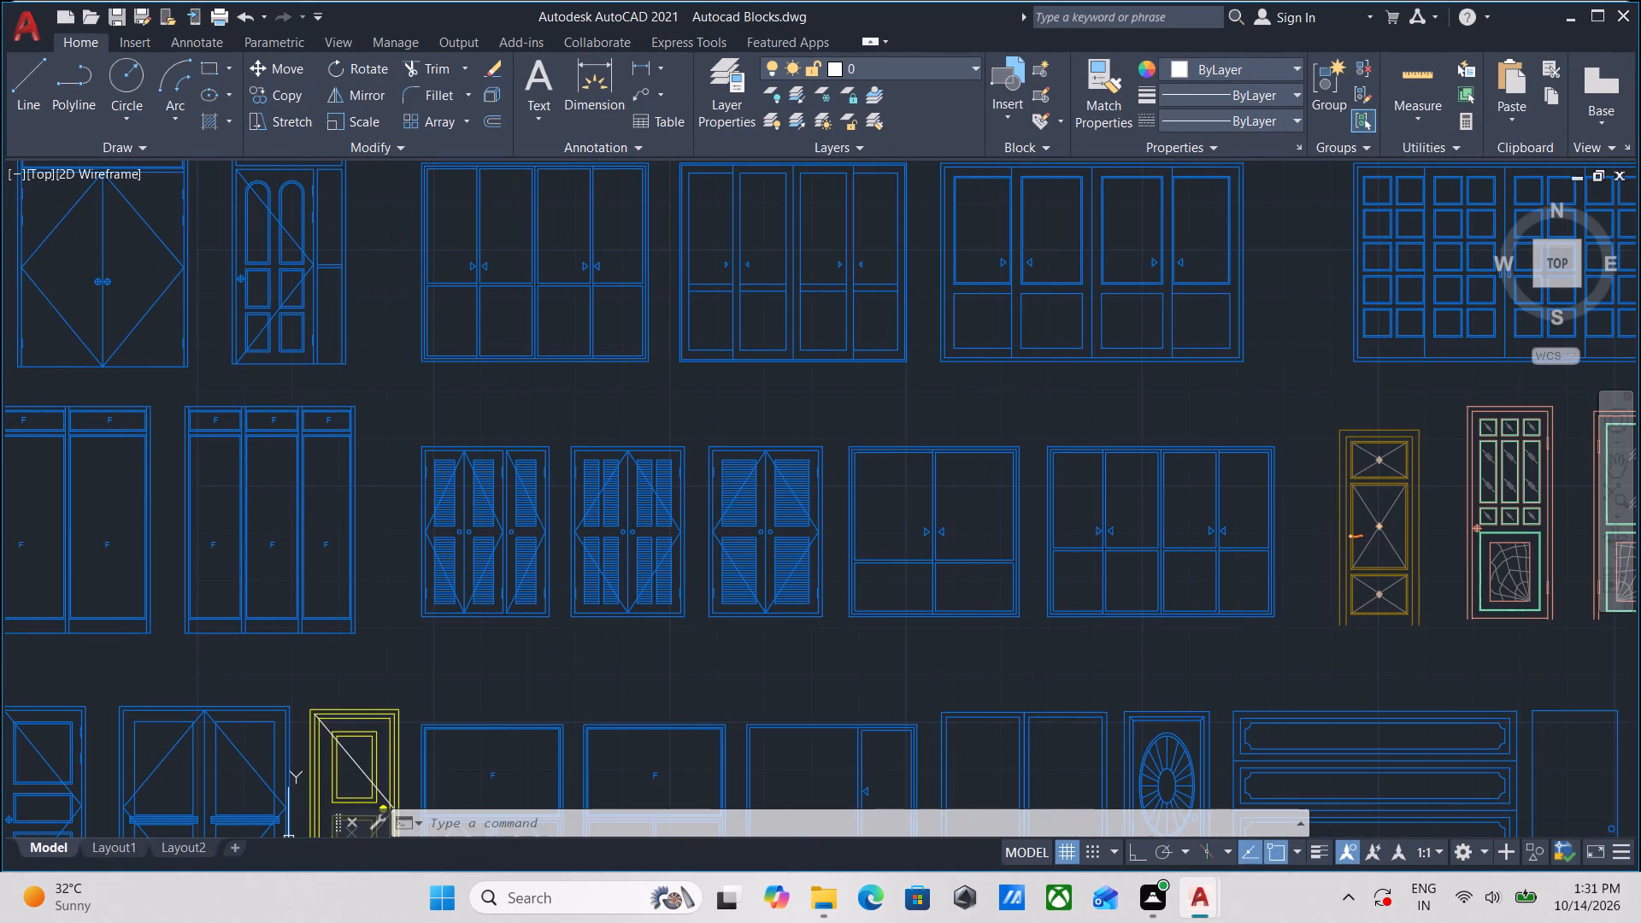
{"action": "scroll", "coordinate": [629, 619], "scroll_direction": "up", "scroll_amount": 1}
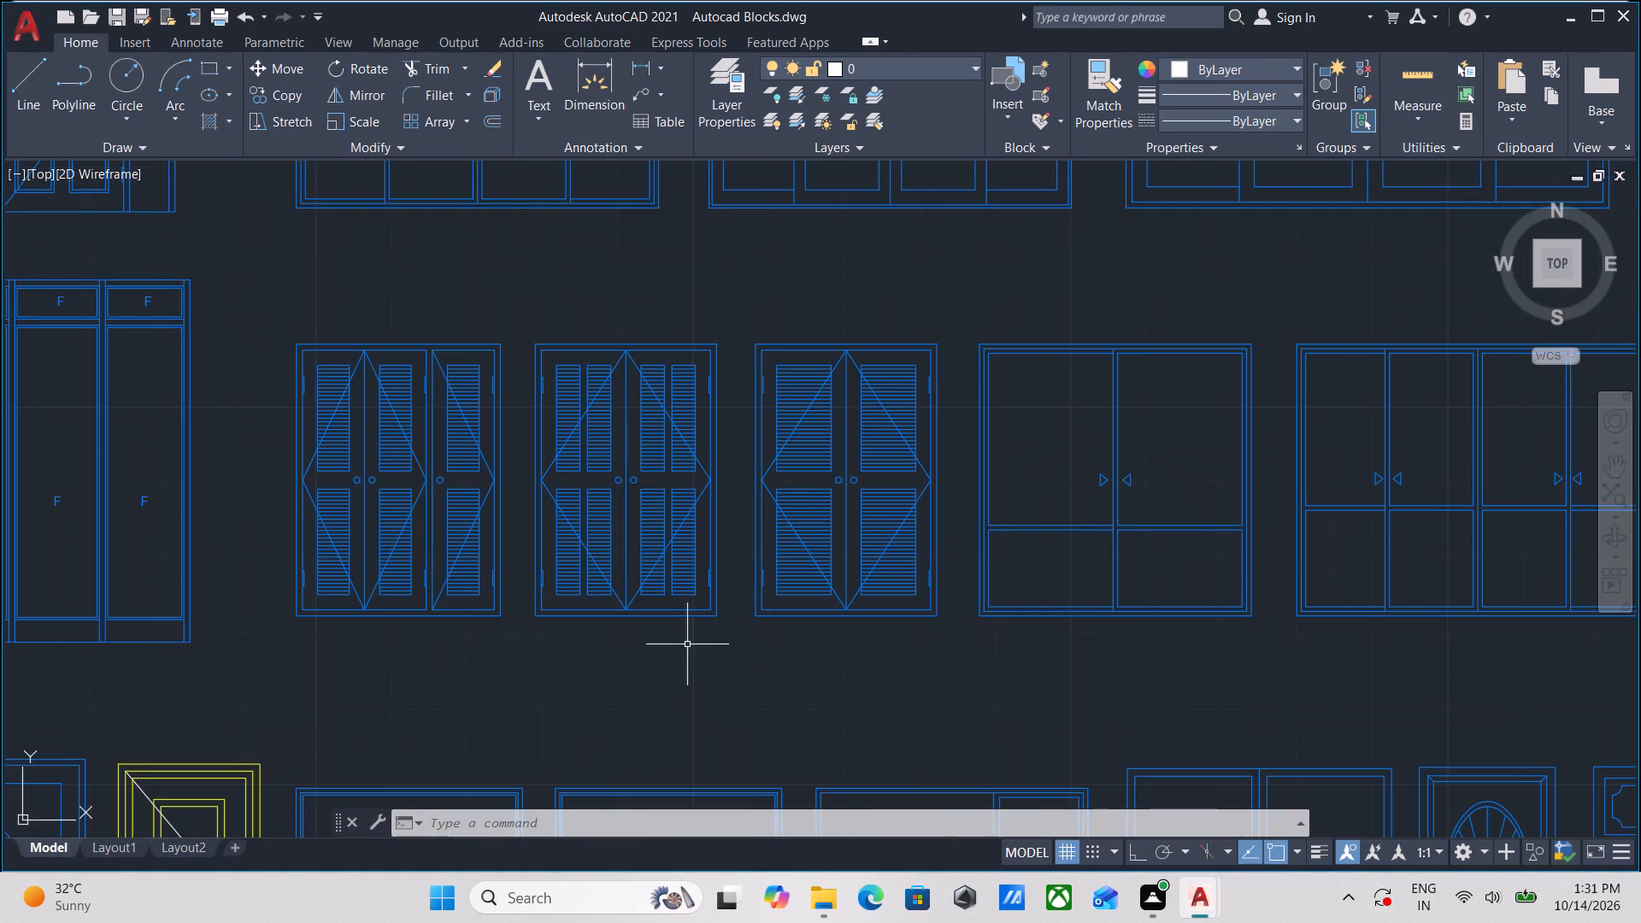
{"action": "scroll", "coordinate": [687, 644], "scroll_direction": "down", "scroll_amount": 1}
{"action": "middle_click_drag", "start_coordinate": [718, 644], "coordinate": [909, 631]}
{"action": "scroll", "coordinate": [909, 631], "scroll_direction": "down", "scroll_amount": 3}
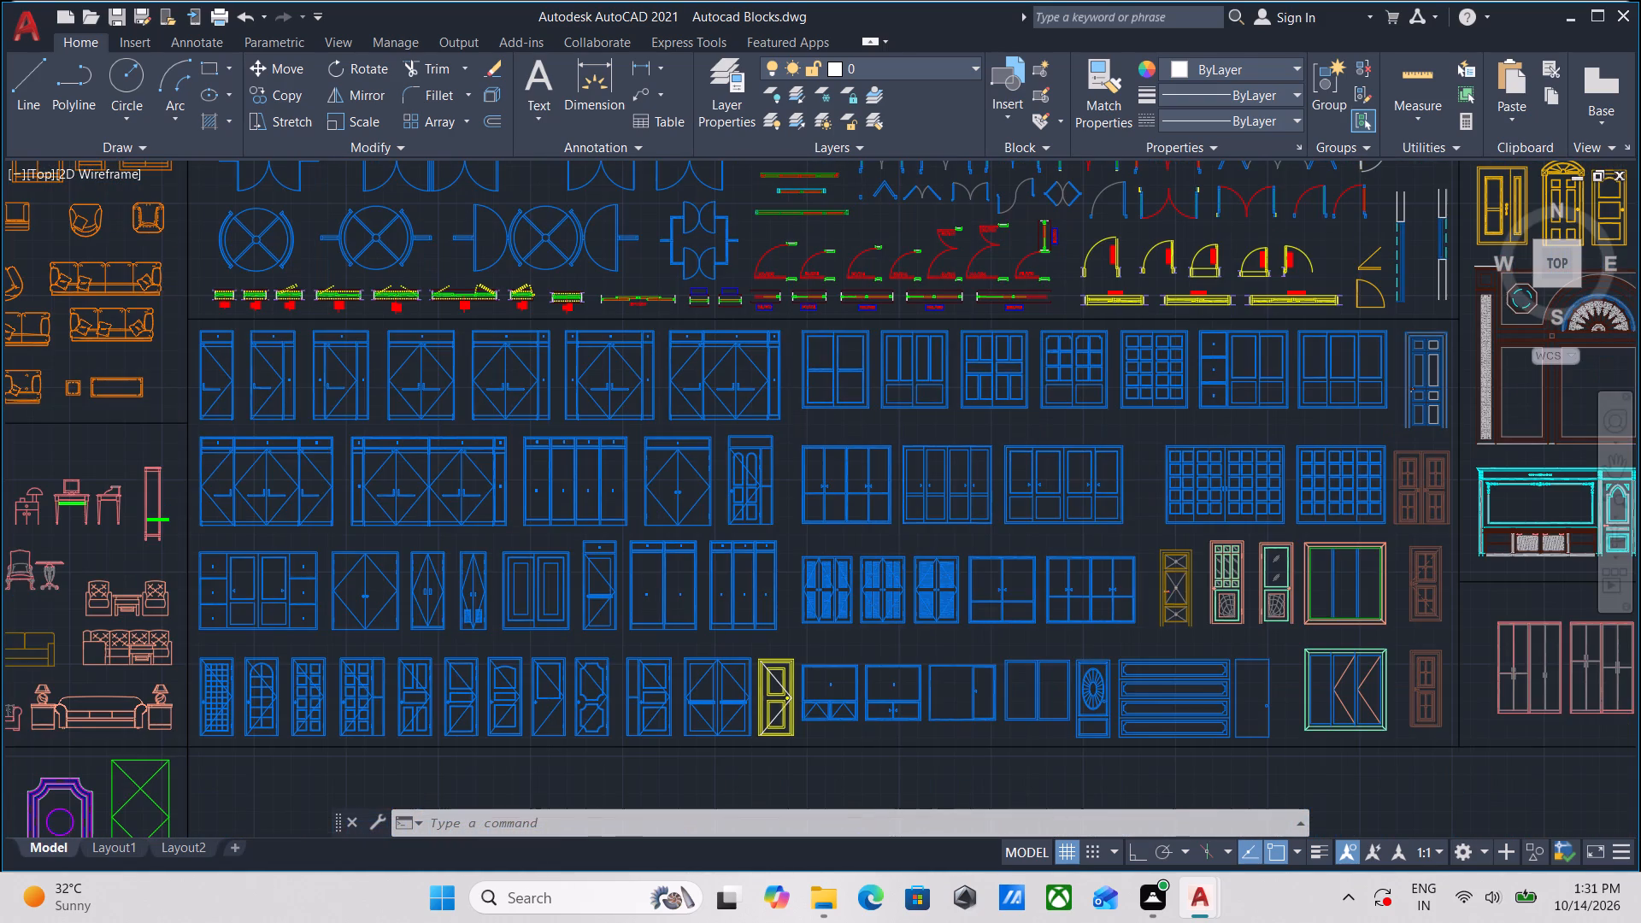
{"action": "scroll", "coordinate": [909, 631], "scroll_direction": "up", "scroll_amount": 3}
{"action": "scroll", "coordinate": [836, 609], "scroll_direction": "up", "scroll_amount": 1}
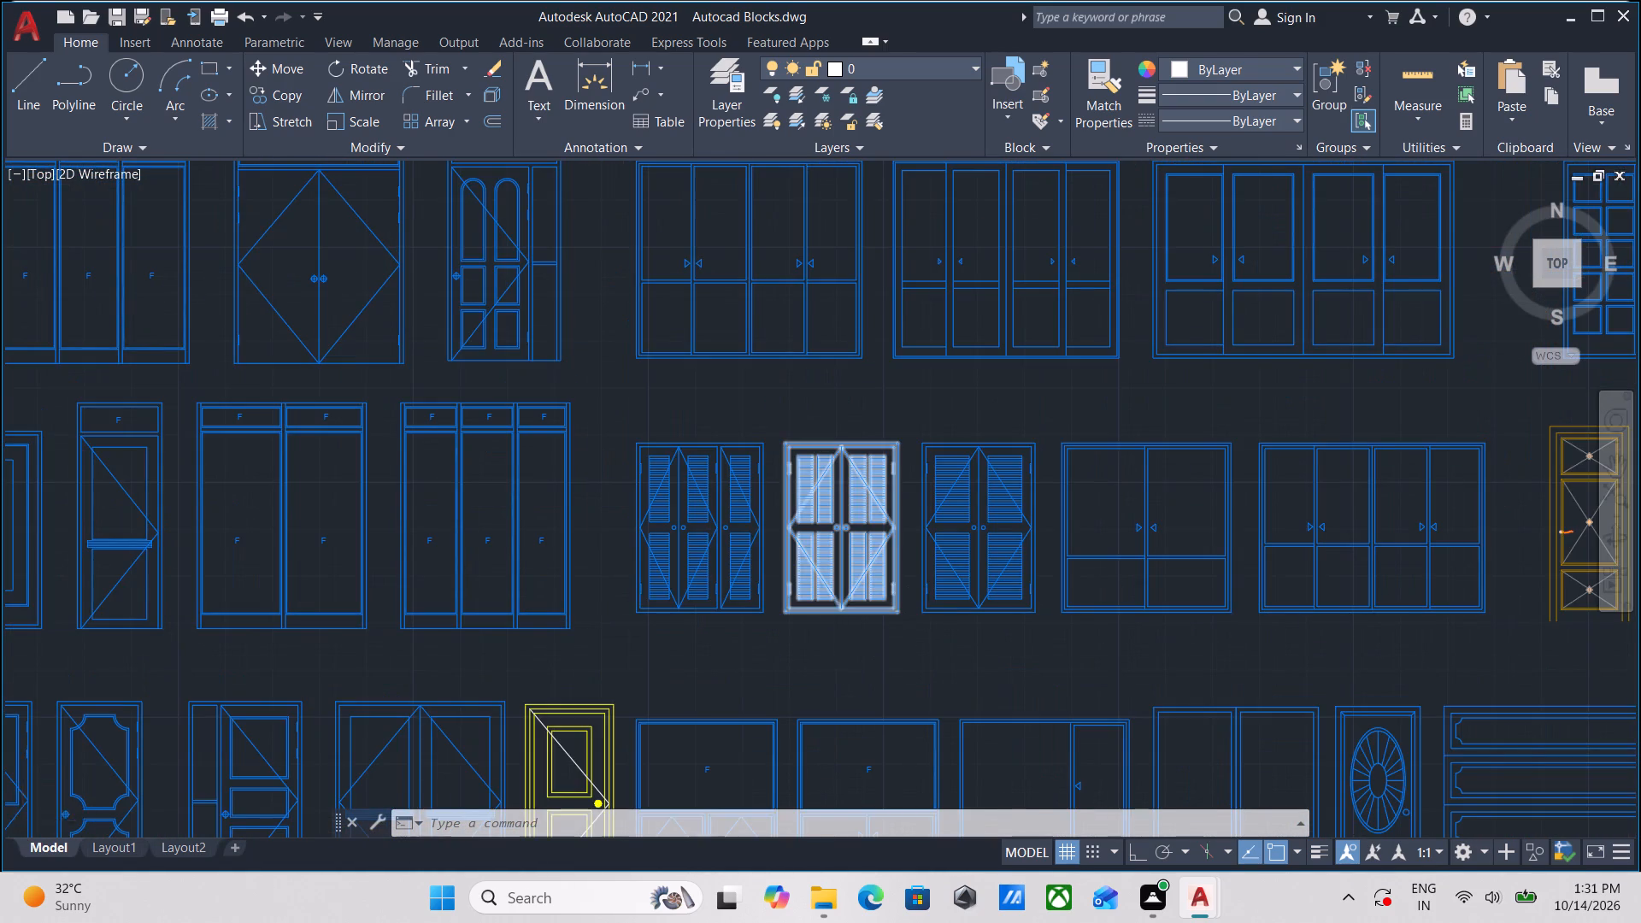
{"action": "scroll", "coordinate": [836, 609], "scroll_direction": "up", "scroll_amount": 1}
{"action": "scroll", "coordinate": [837, 609], "scroll_direction": "down", "scroll_amount": 3}
{"action": "scroll", "coordinate": [943, 622], "scroll_direction": "down", "scroll_amount": 2}
{"action": "middle_click_drag", "start_coordinate": [943, 622], "coordinate": [688, 618]}
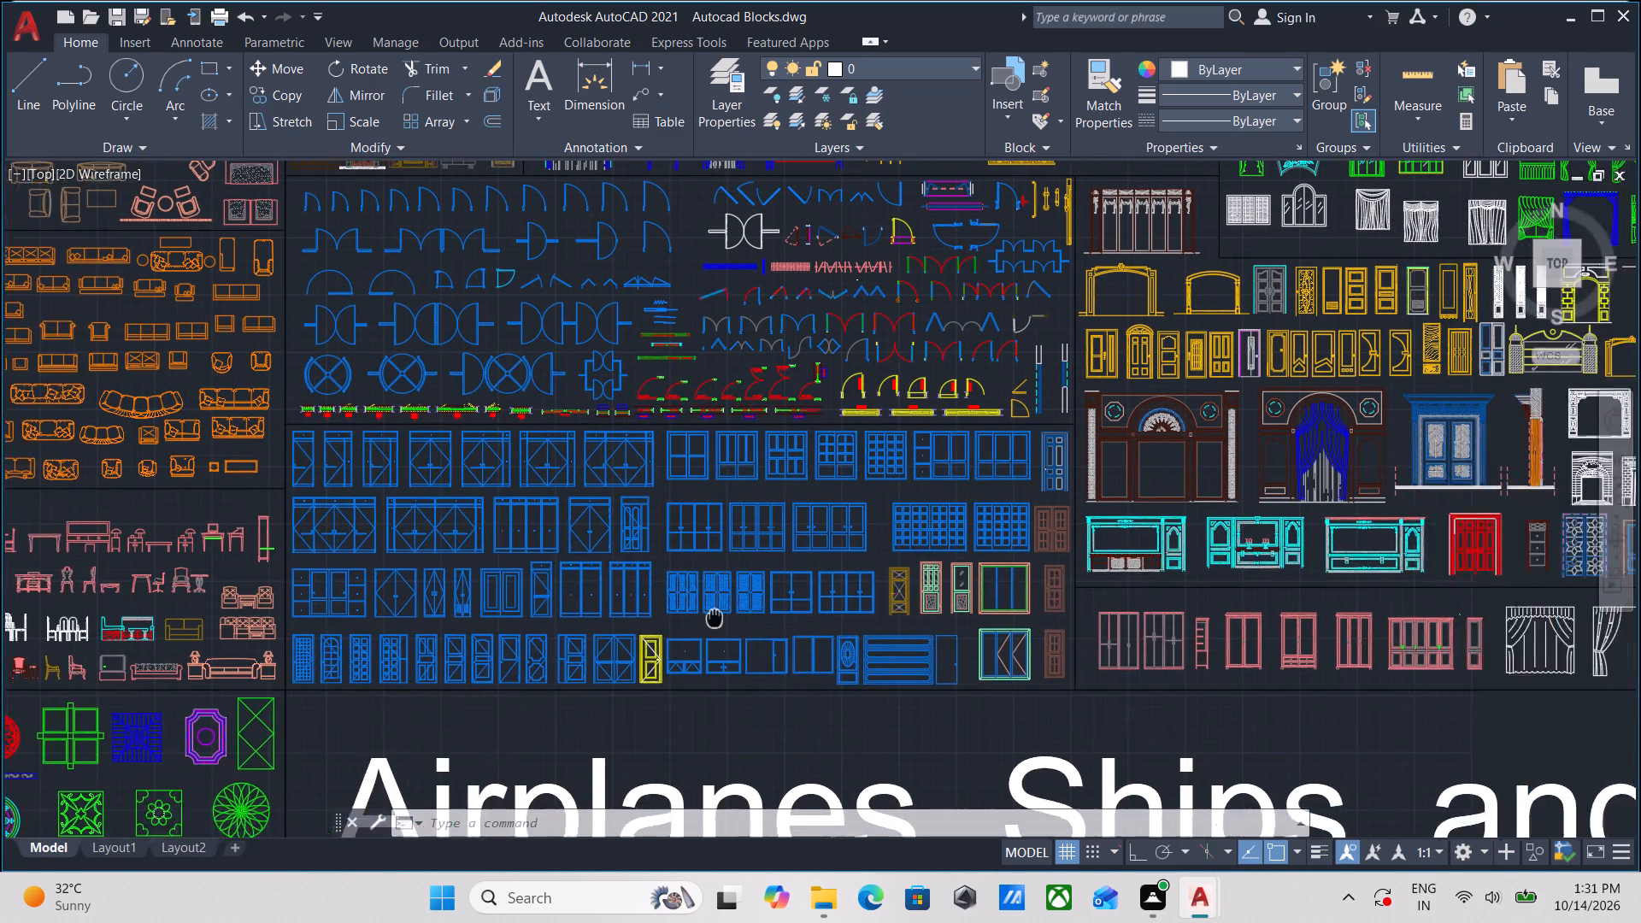
{"action": "middle_click_drag", "start_coordinate": [688, 618], "coordinate": [668, 618]}
{"action": "scroll", "coordinate": [777, 608], "scroll_direction": "up", "scroll_amount": 3}
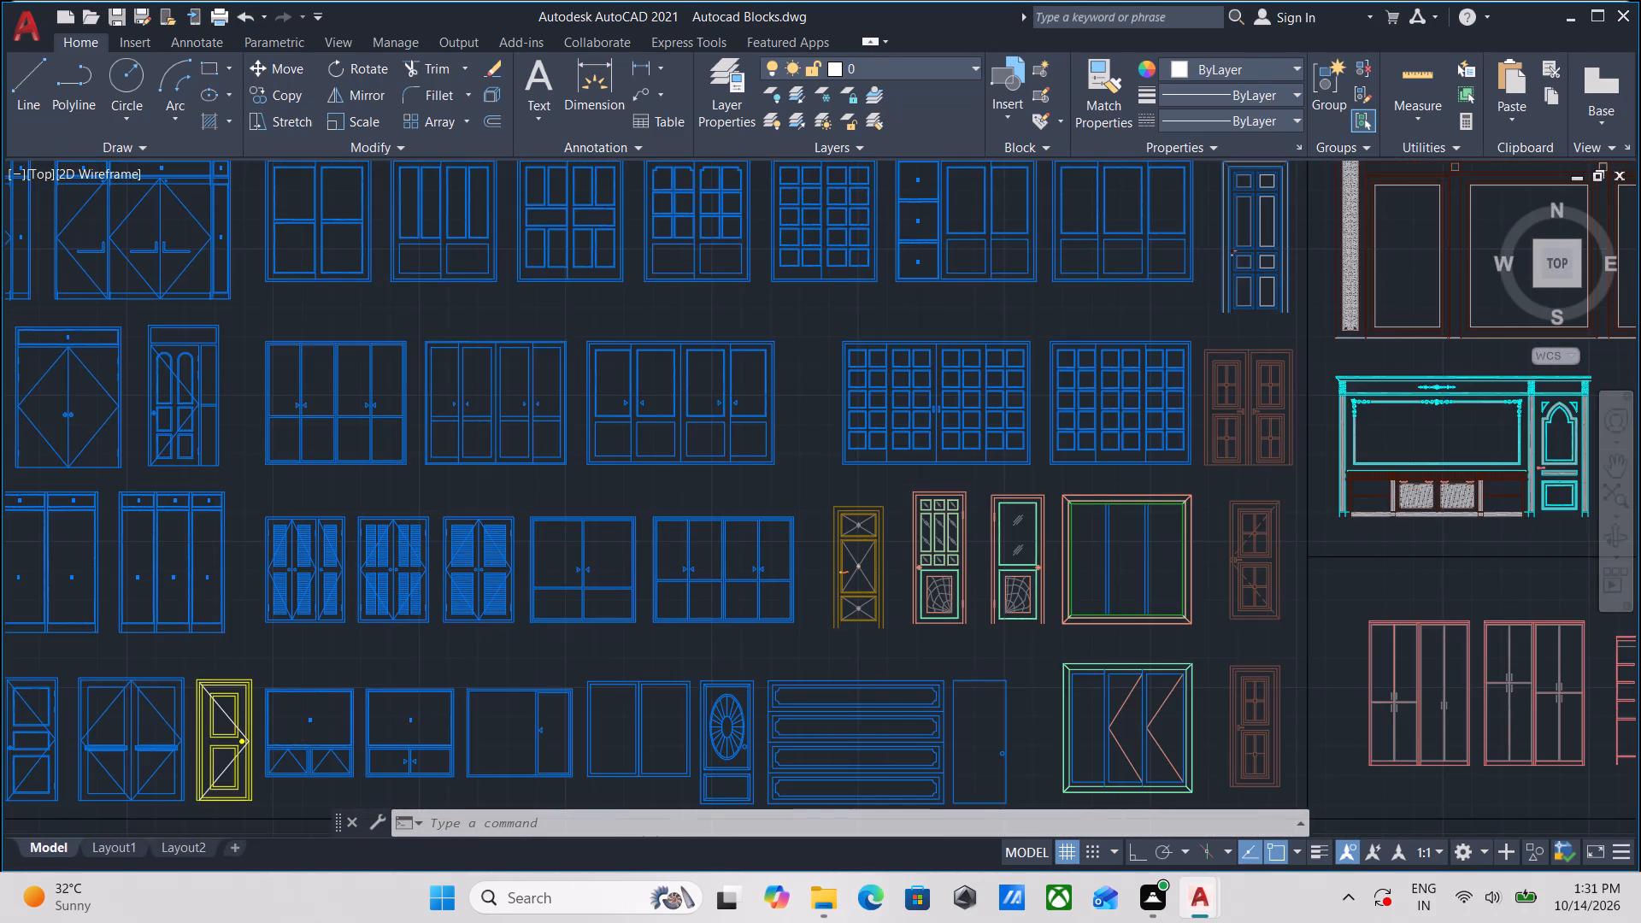
{"action": "scroll", "coordinate": [777, 608], "scroll_direction": "down", "scroll_amount": 2}
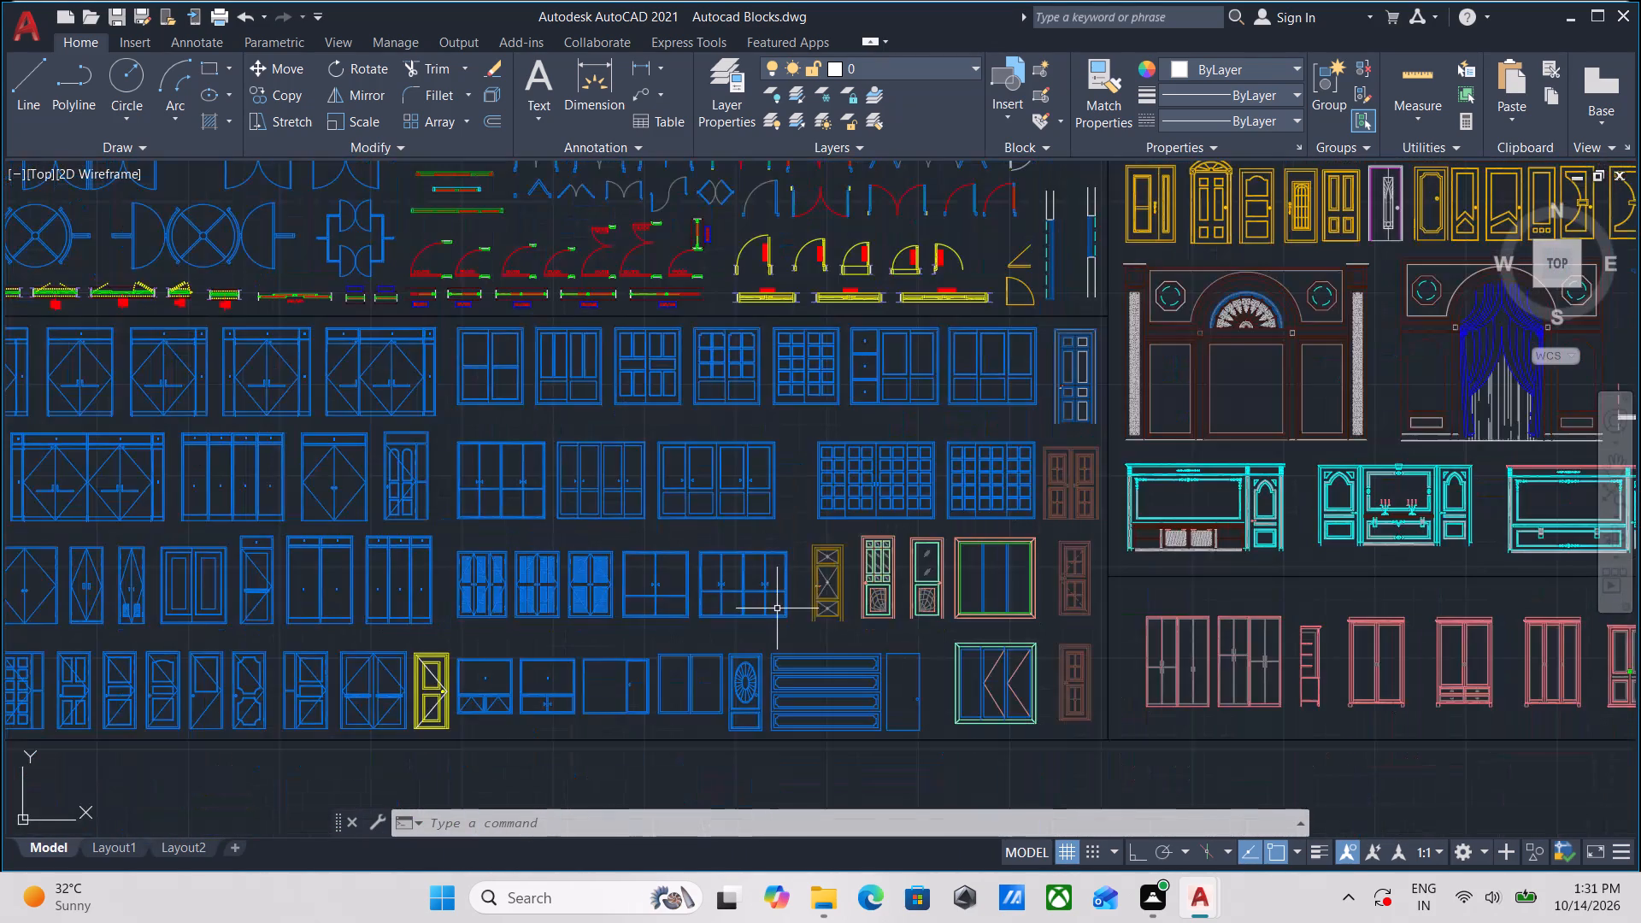
Compare the bottom row of panelled single doors with the wardrobe, sliding and louvred double doors in the rows above.
{"action": "middle_click_drag", "start_coordinate": [777, 608], "coordinate": [811, 568]}
{"action": "scroll", "coordinate": [529, 651], "scroll_direction": "up", "scroll_amount": 2}
{"action": "middle_click_drag", "start_coordinate": [531, 657], "coordinate": [664, 641]}
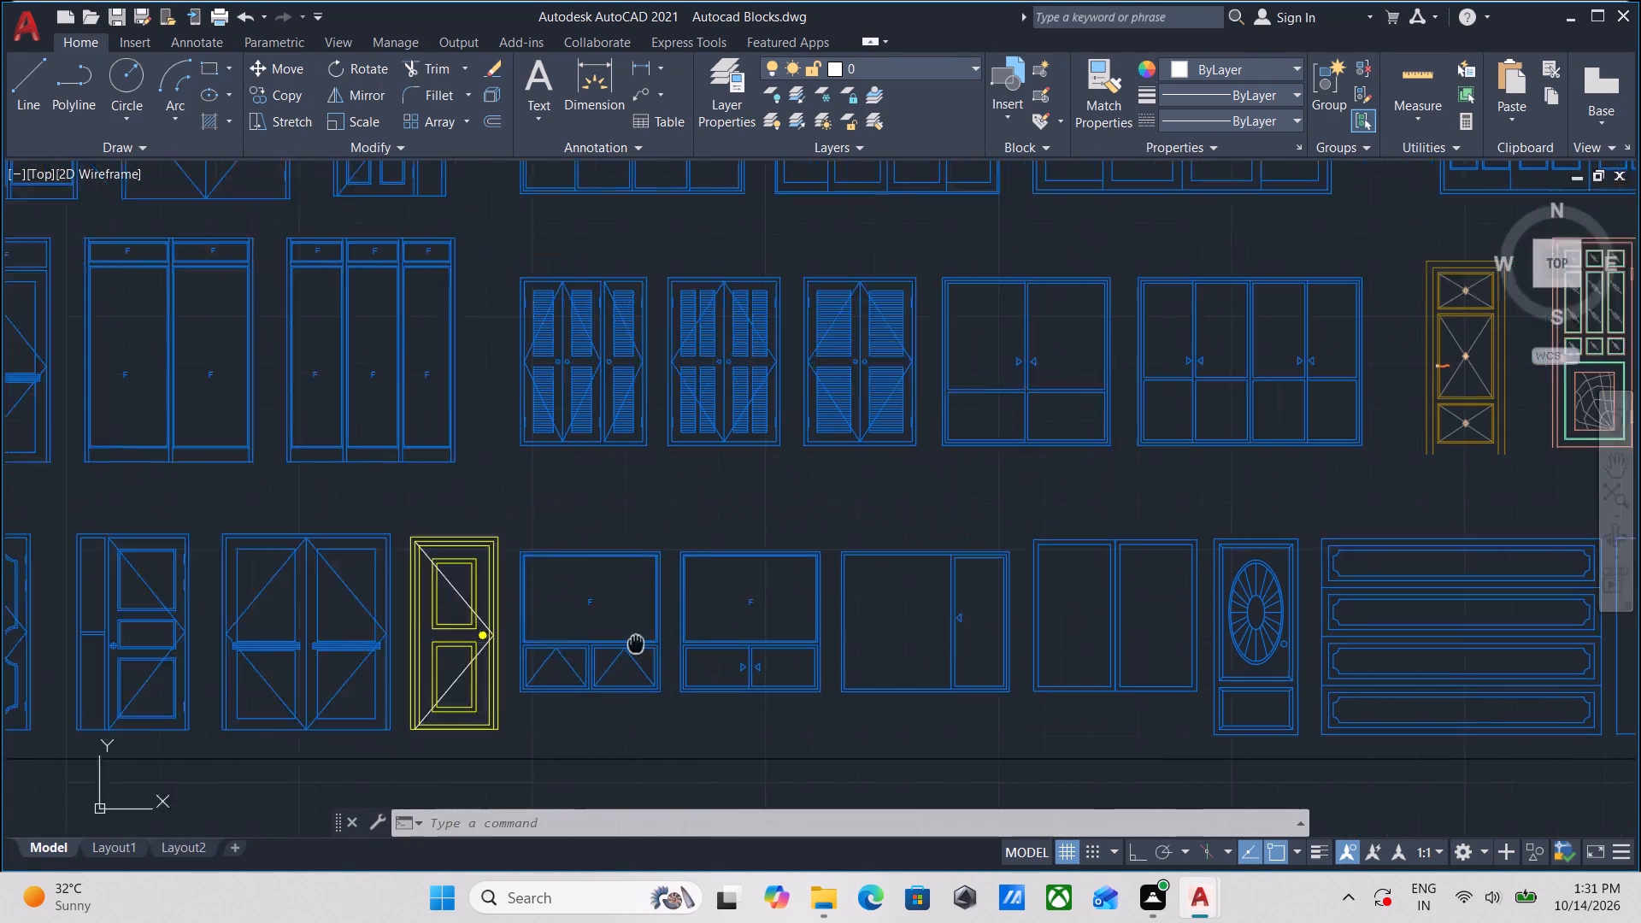
{"action": "middle_click_drag", "start_coordinate": [664, 641], "coordinate": [952, 601]}
{"action": "scroll", "coordinate": [862, 626], "scroll_direction": "down", "scroll_amount": 1}
{"action": "middle_click_drag", "start_coordinate": [774, 646], "coordinate": [933, 602]}
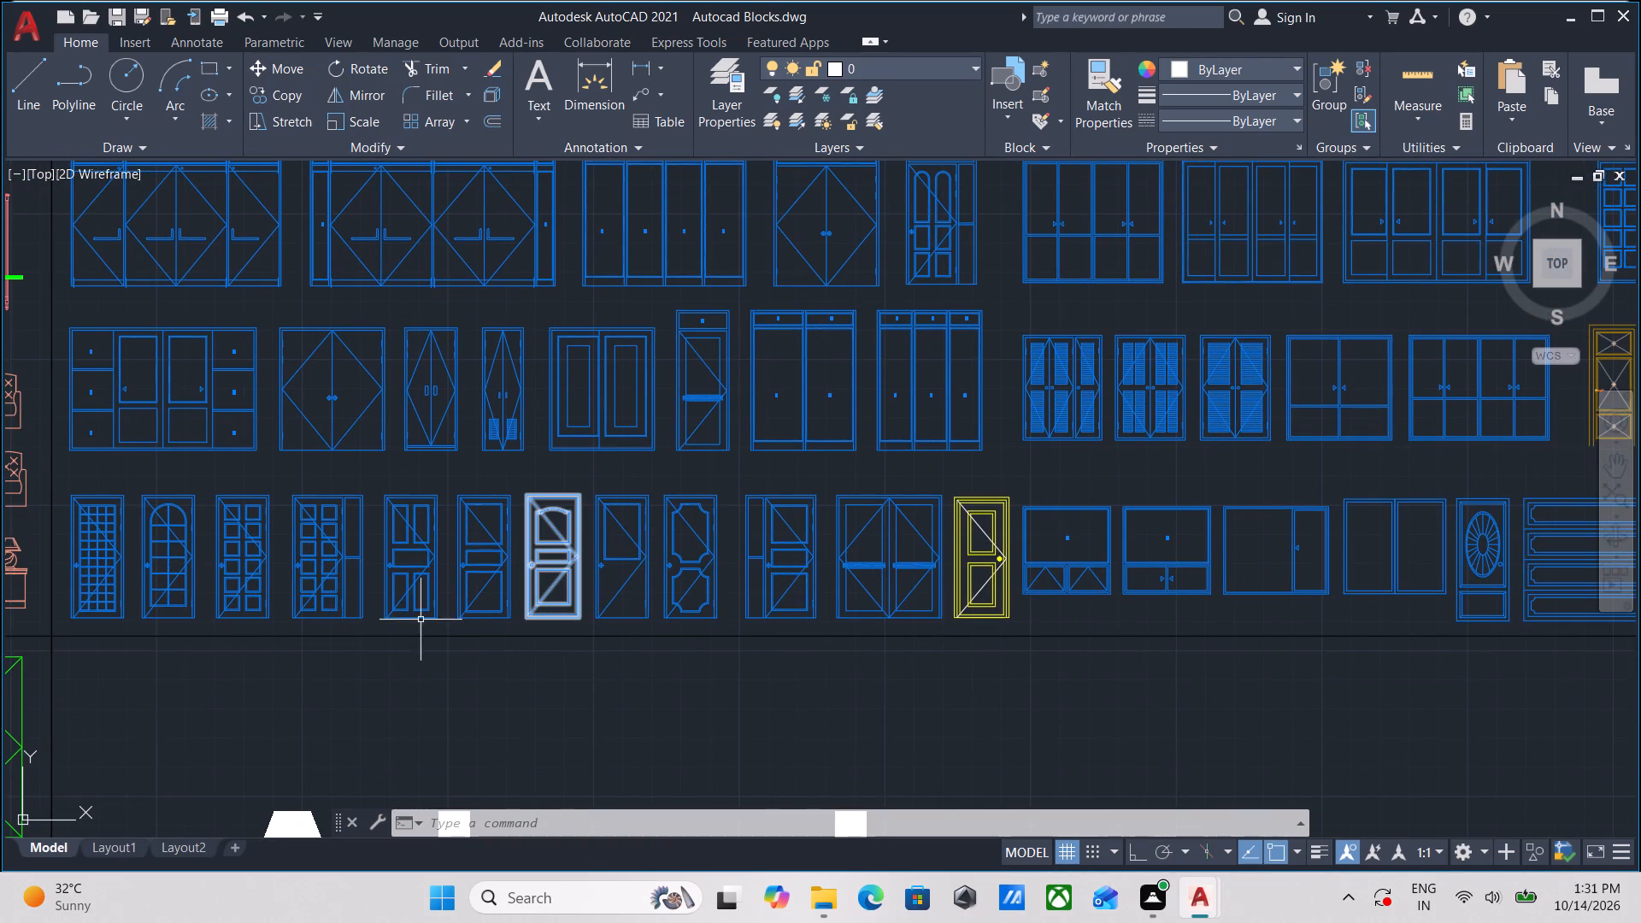
{"action": "middle_click_drag", "start_coordinate": [397, 619], "coordinate": [588, 632]}
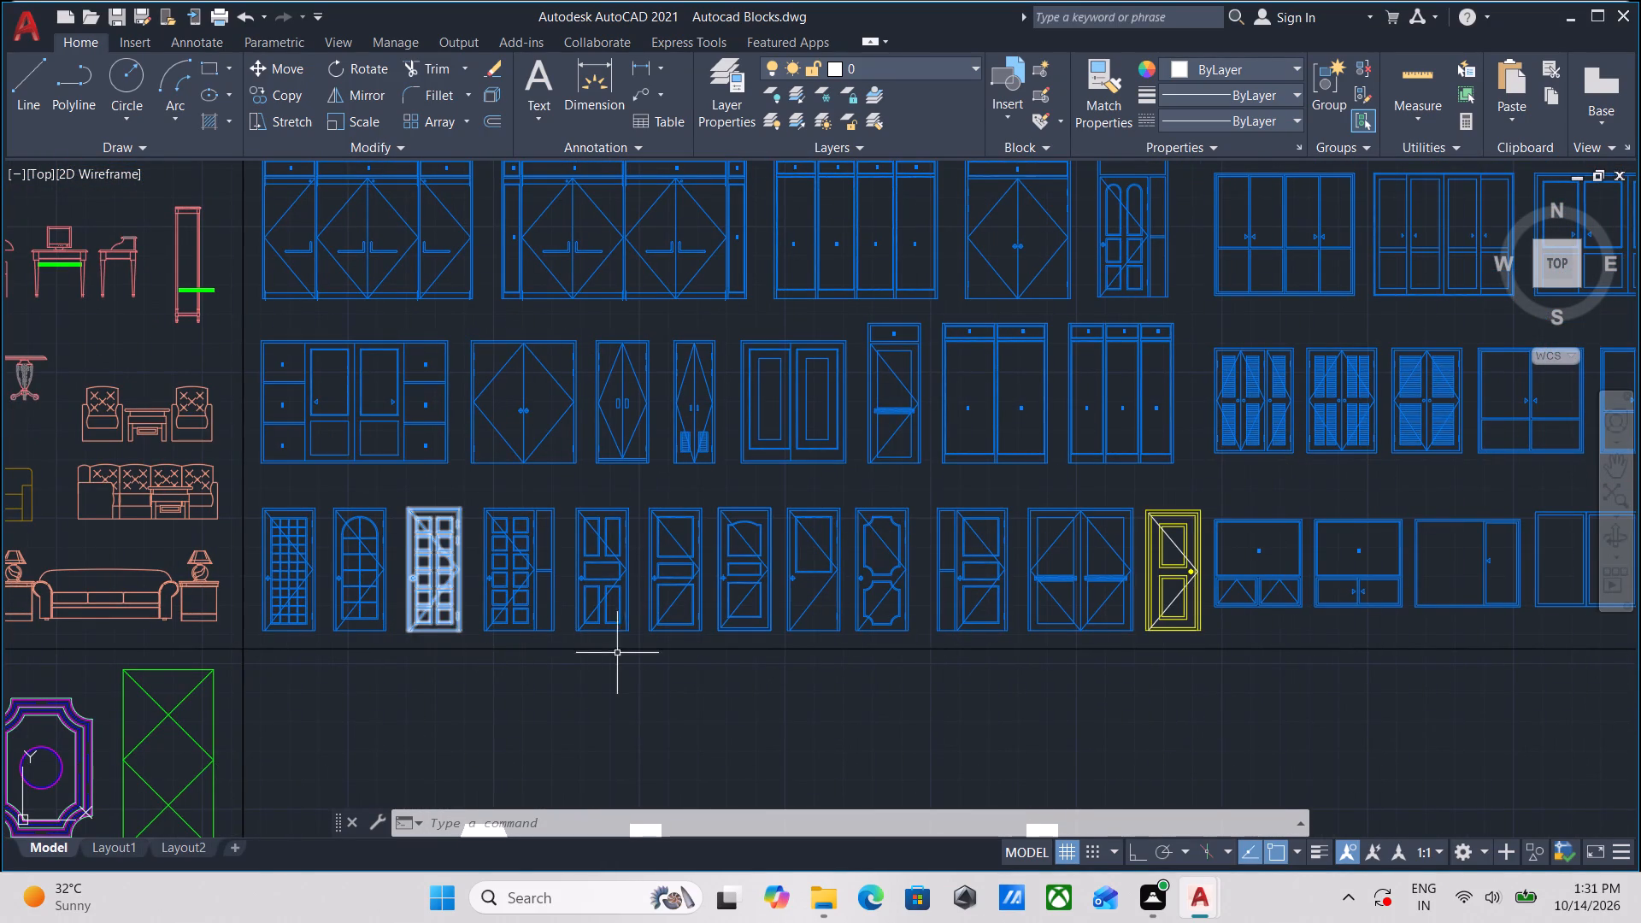
{"action": "middle_click_drag", "start_coordinate": [861, 646], "coordinate": [676, 726]}
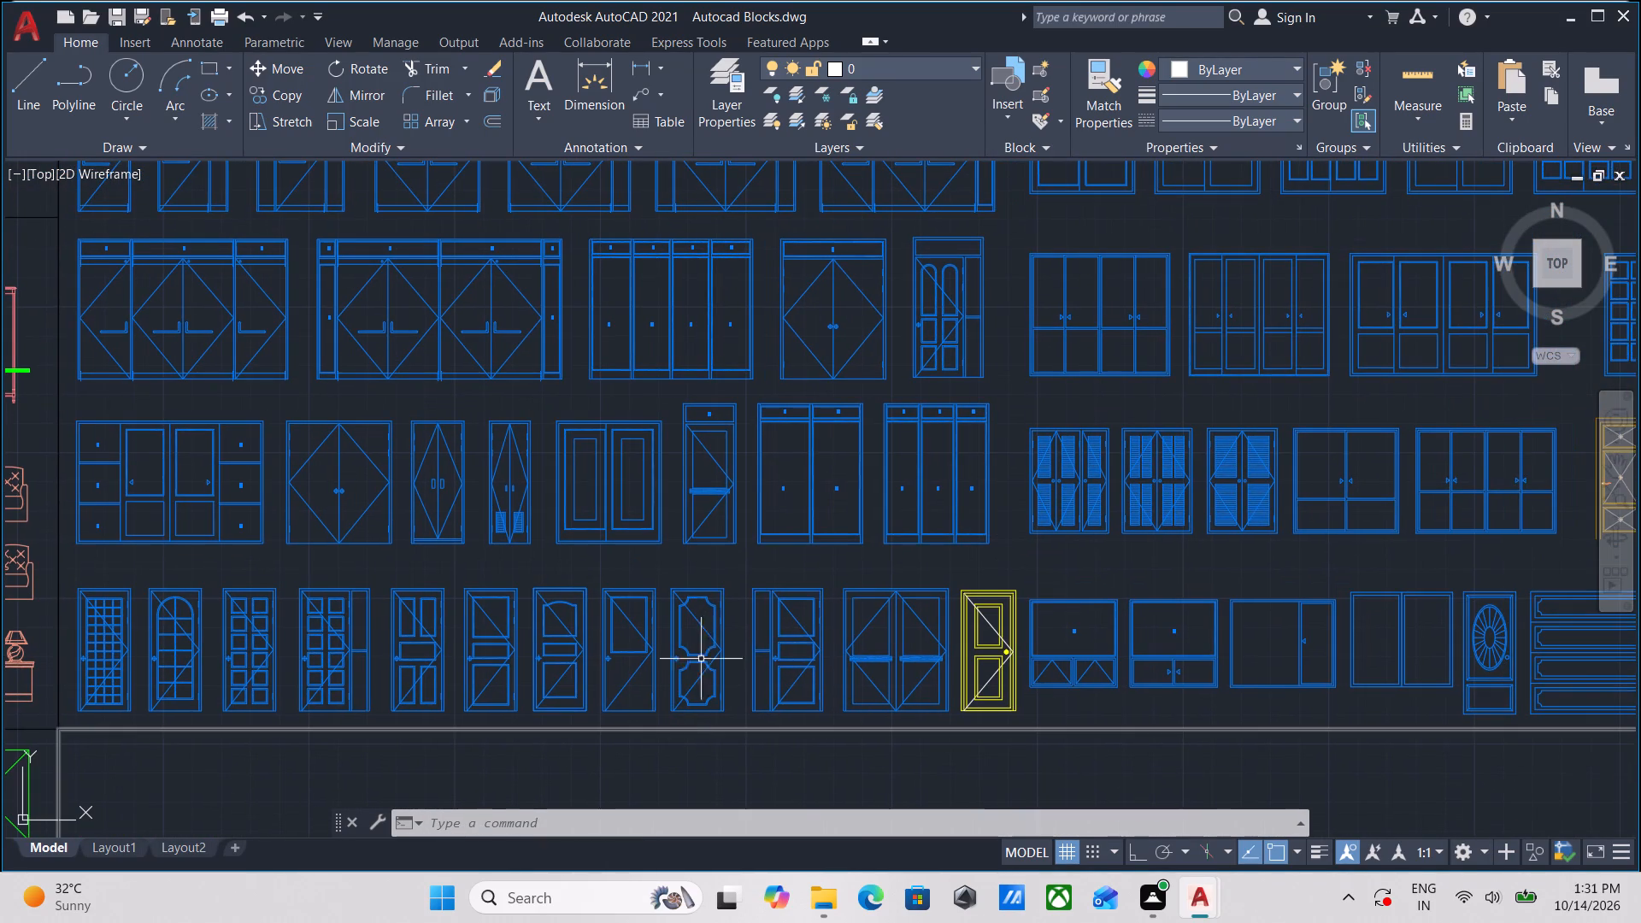
{"action": "middle_click_drag", "start_coordinate": [874, 566], "coordinate": [677, 622]}
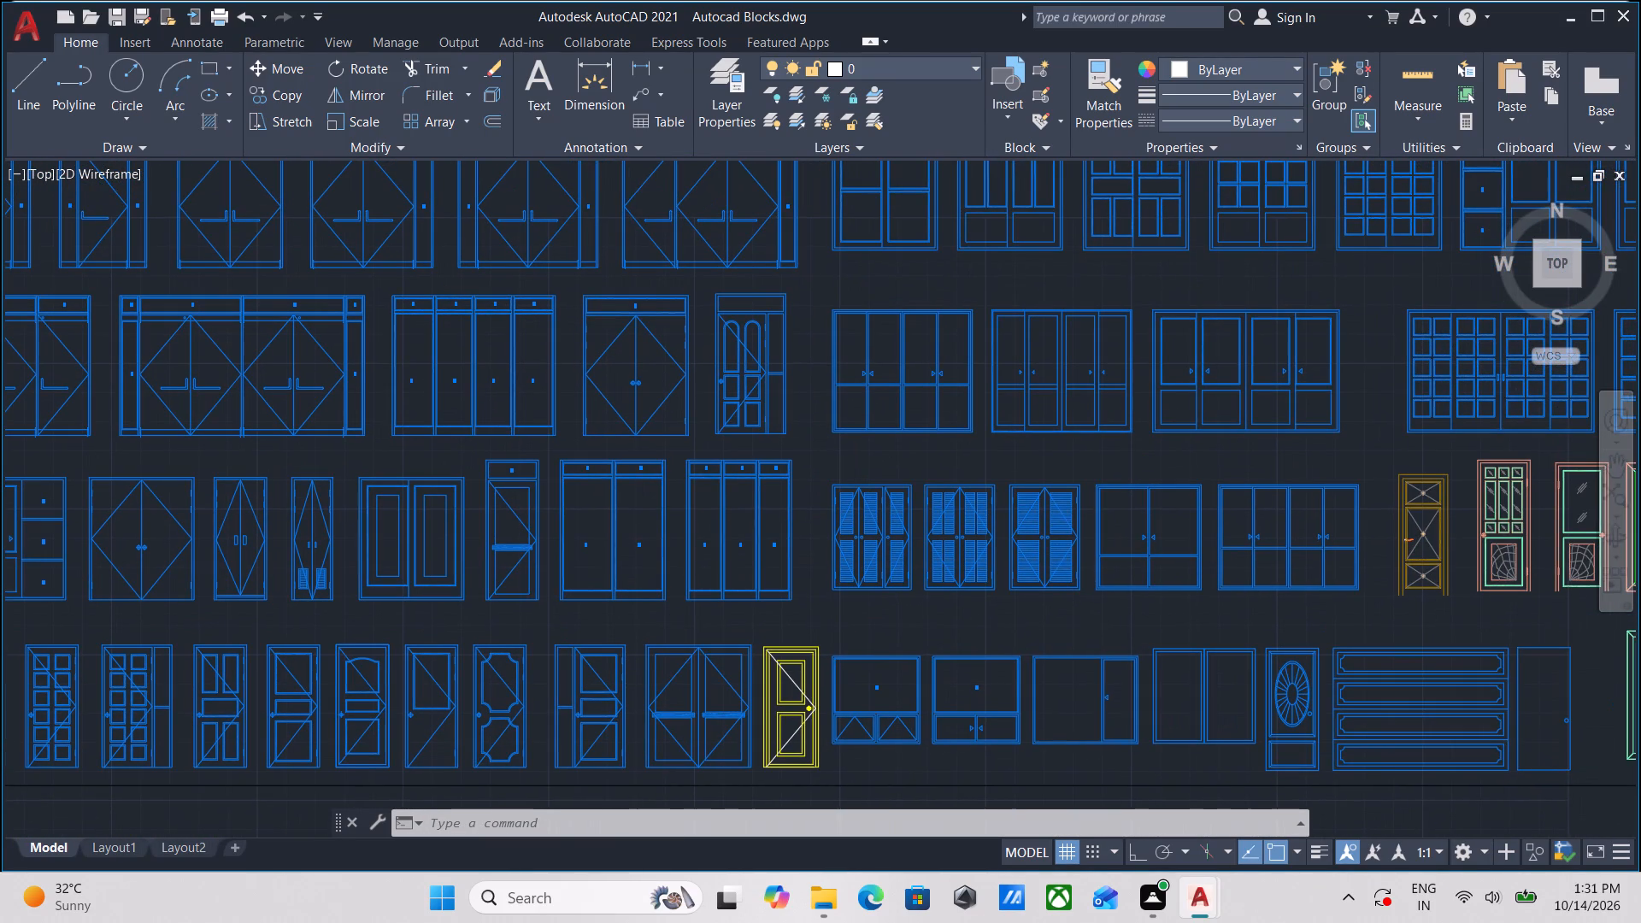
{"action": "scroll", "coordinate": [979, 603], "scroll_direction": "up", "scroll_amount": 2}
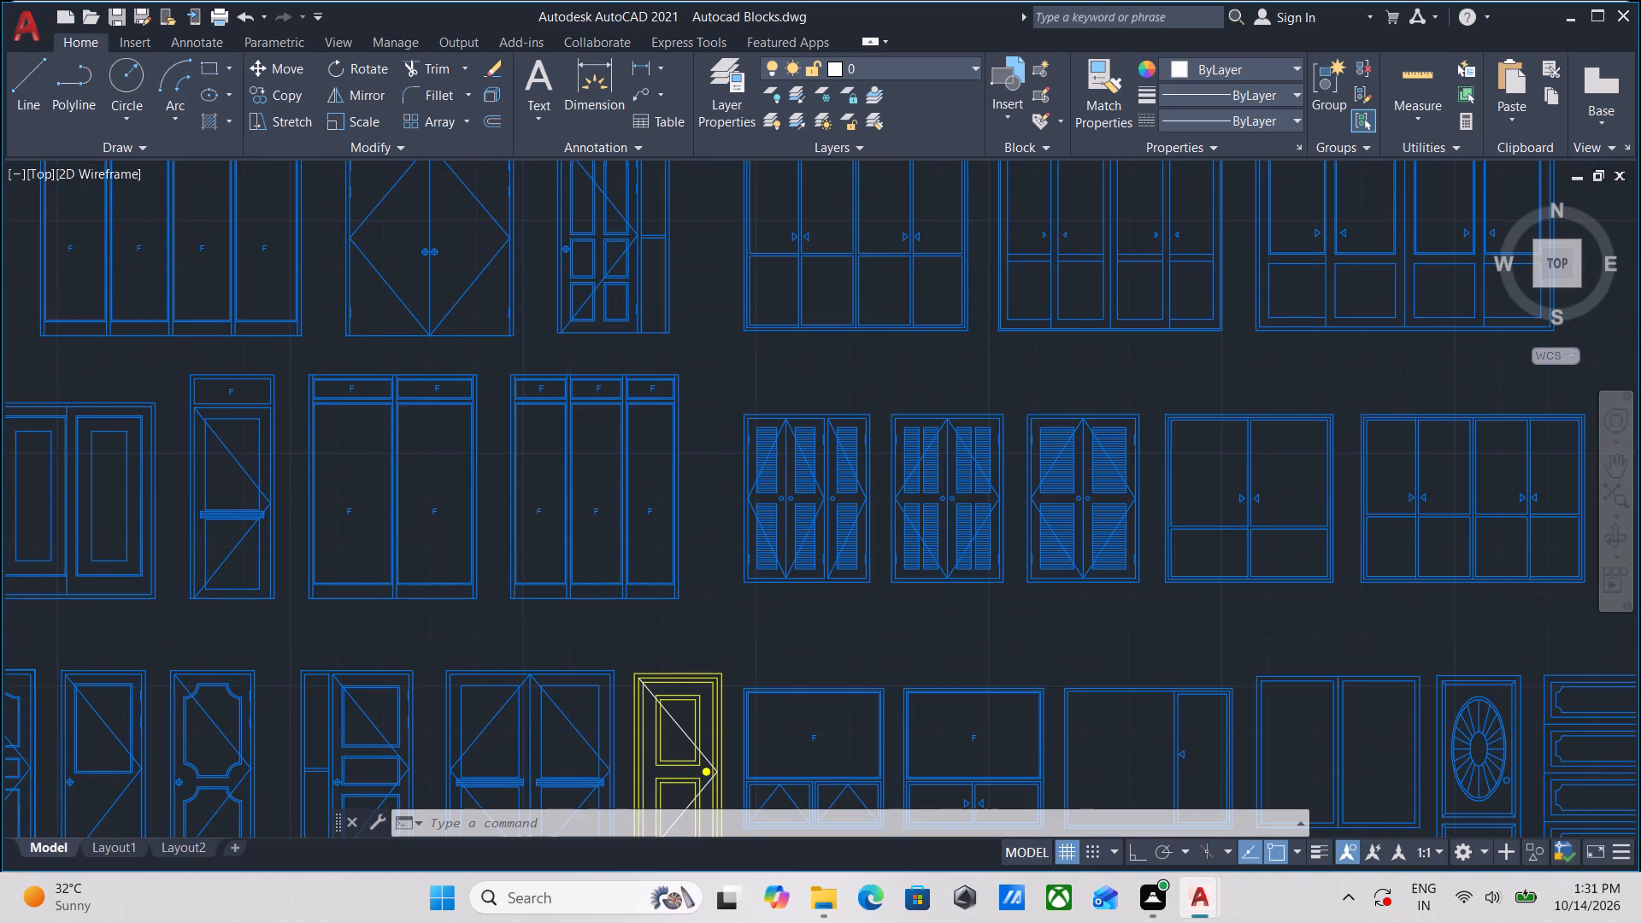
{"action": "scroll", "coordinate": [980, 602], "scroll_direction": "down", "scroll_amount": 1}
{"action": "middle_click_drag", "start_coordinate": [980, 602], "coordinate": [949, 676]}
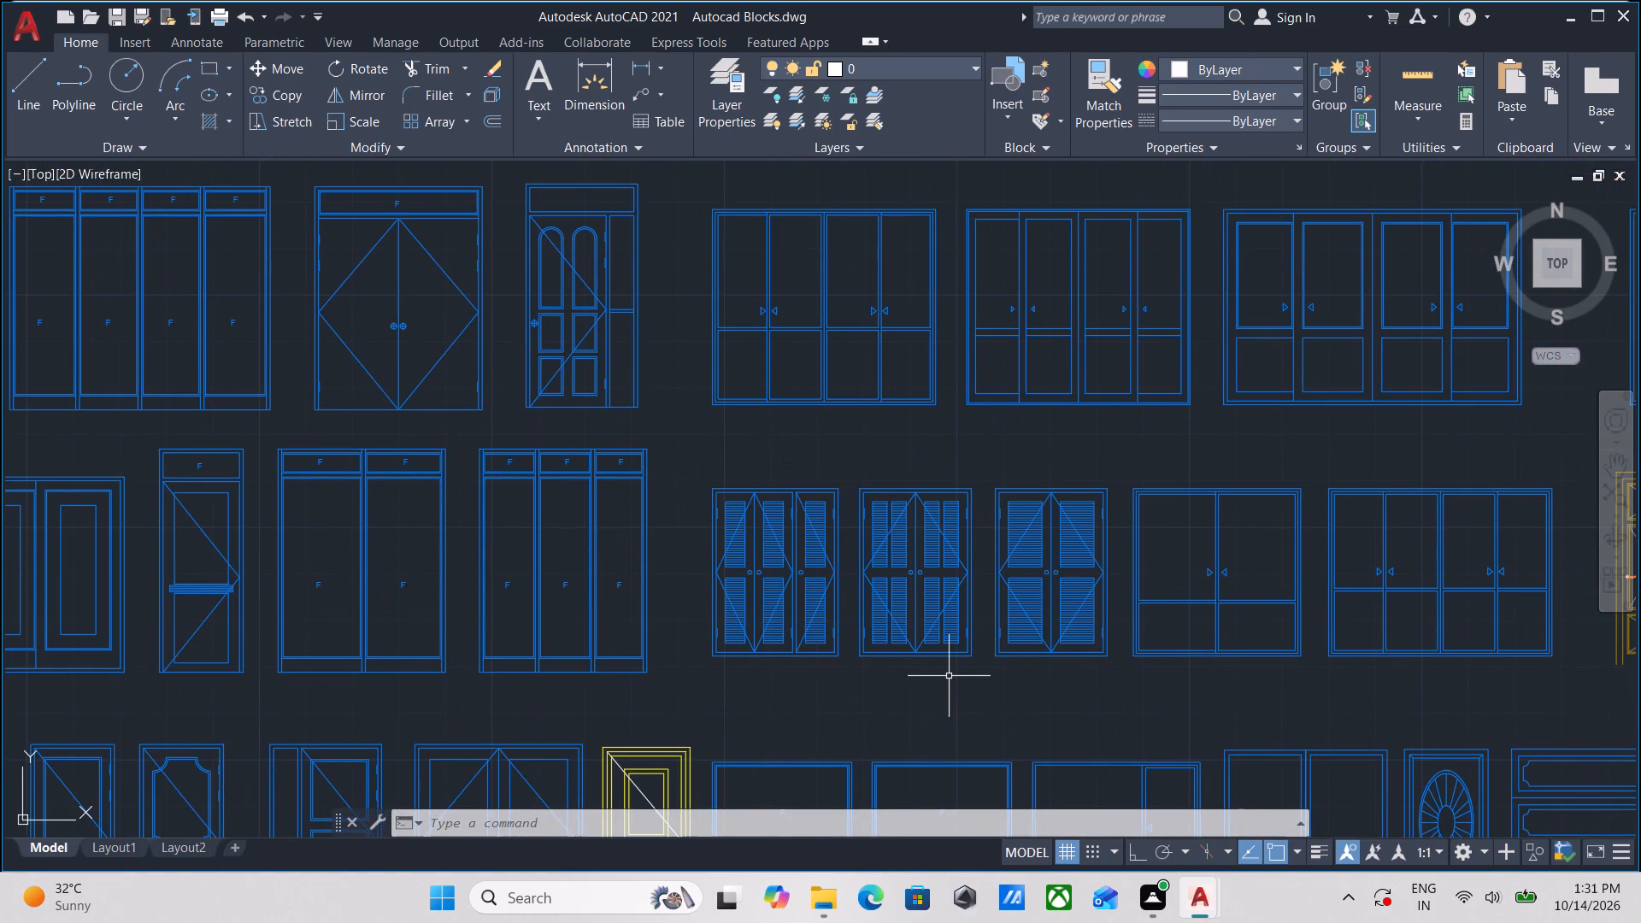
{"action": "scroll", "coordinate": [949, 676], "scroll_direction": "down", "scroll_amount": 1}
{"action": "middle_click_drag", "start_coordinate": [949, 676], "coordinate": [941, 606]}
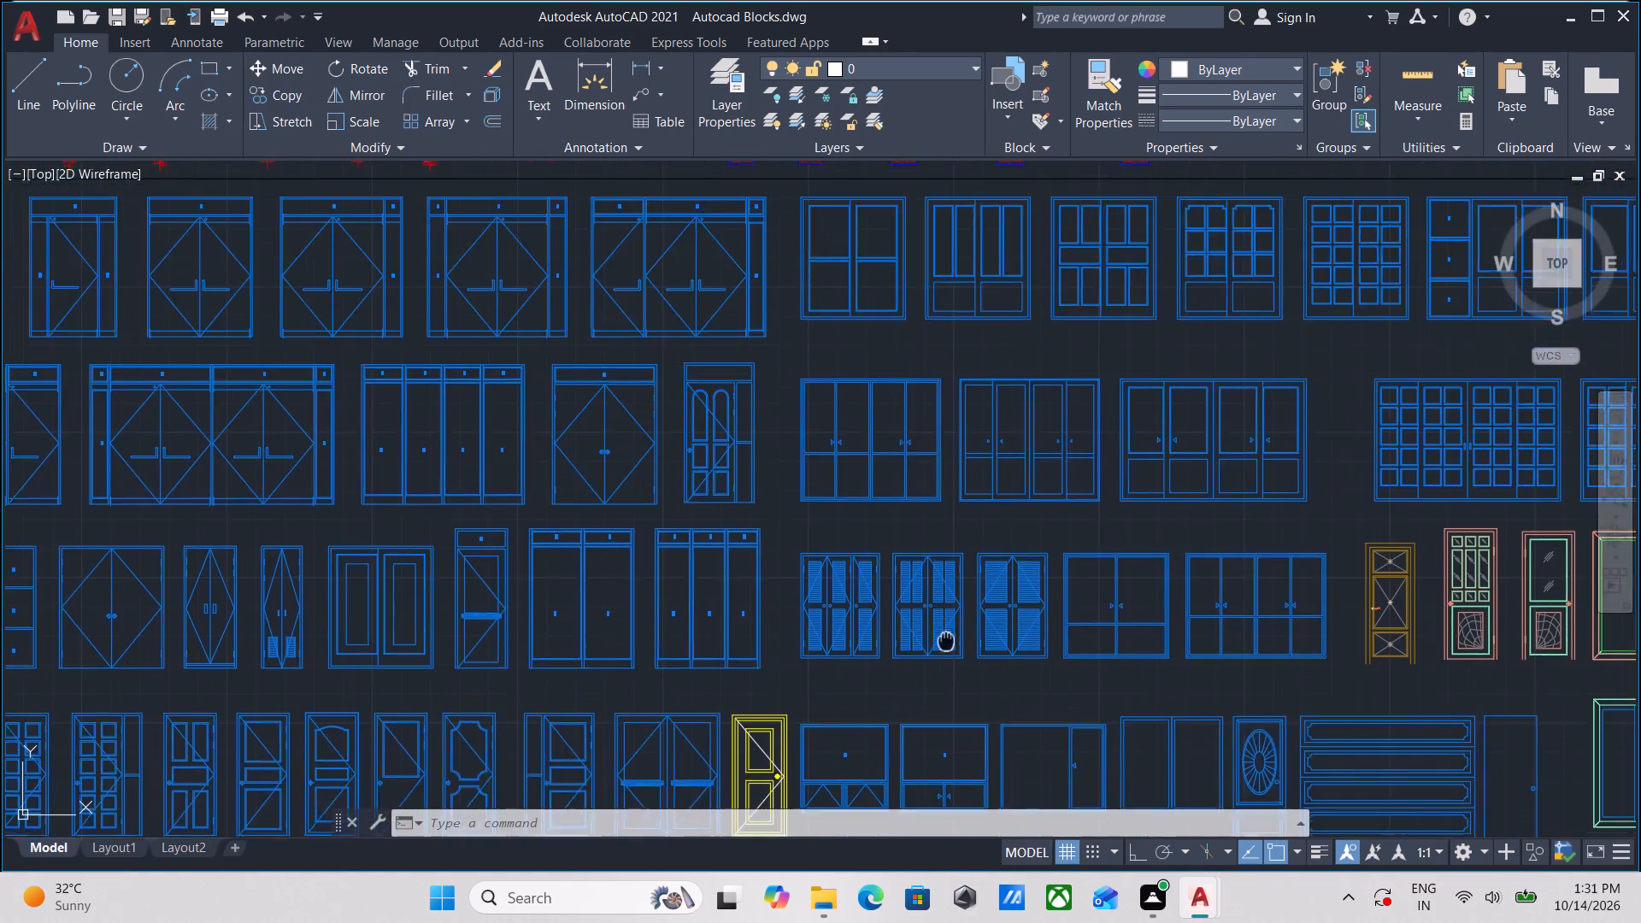
{"action": "middle_click_drag", "start_coordinate": [941, 606], "coordinate": [927, 498]}
{"action": "middle_click_drag", "start_coordinate": [924, 490], "coordinate": [503, 486]}
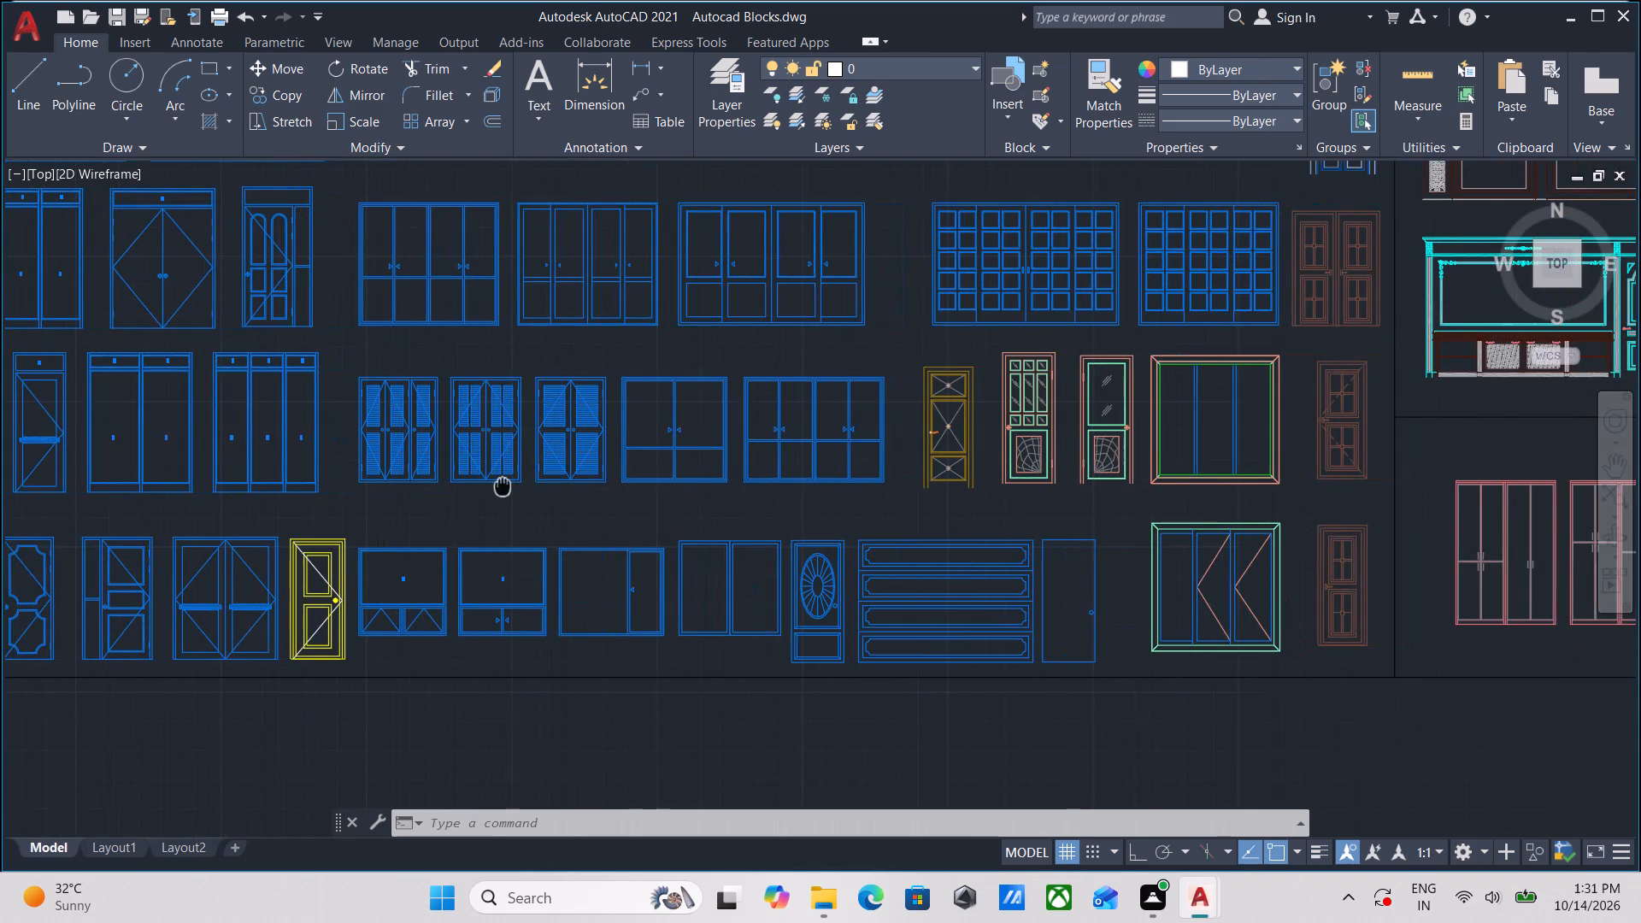
{"action": "middle_click_drag", "start_coordinate": [503, 486], "coordinate": [568, 570]}
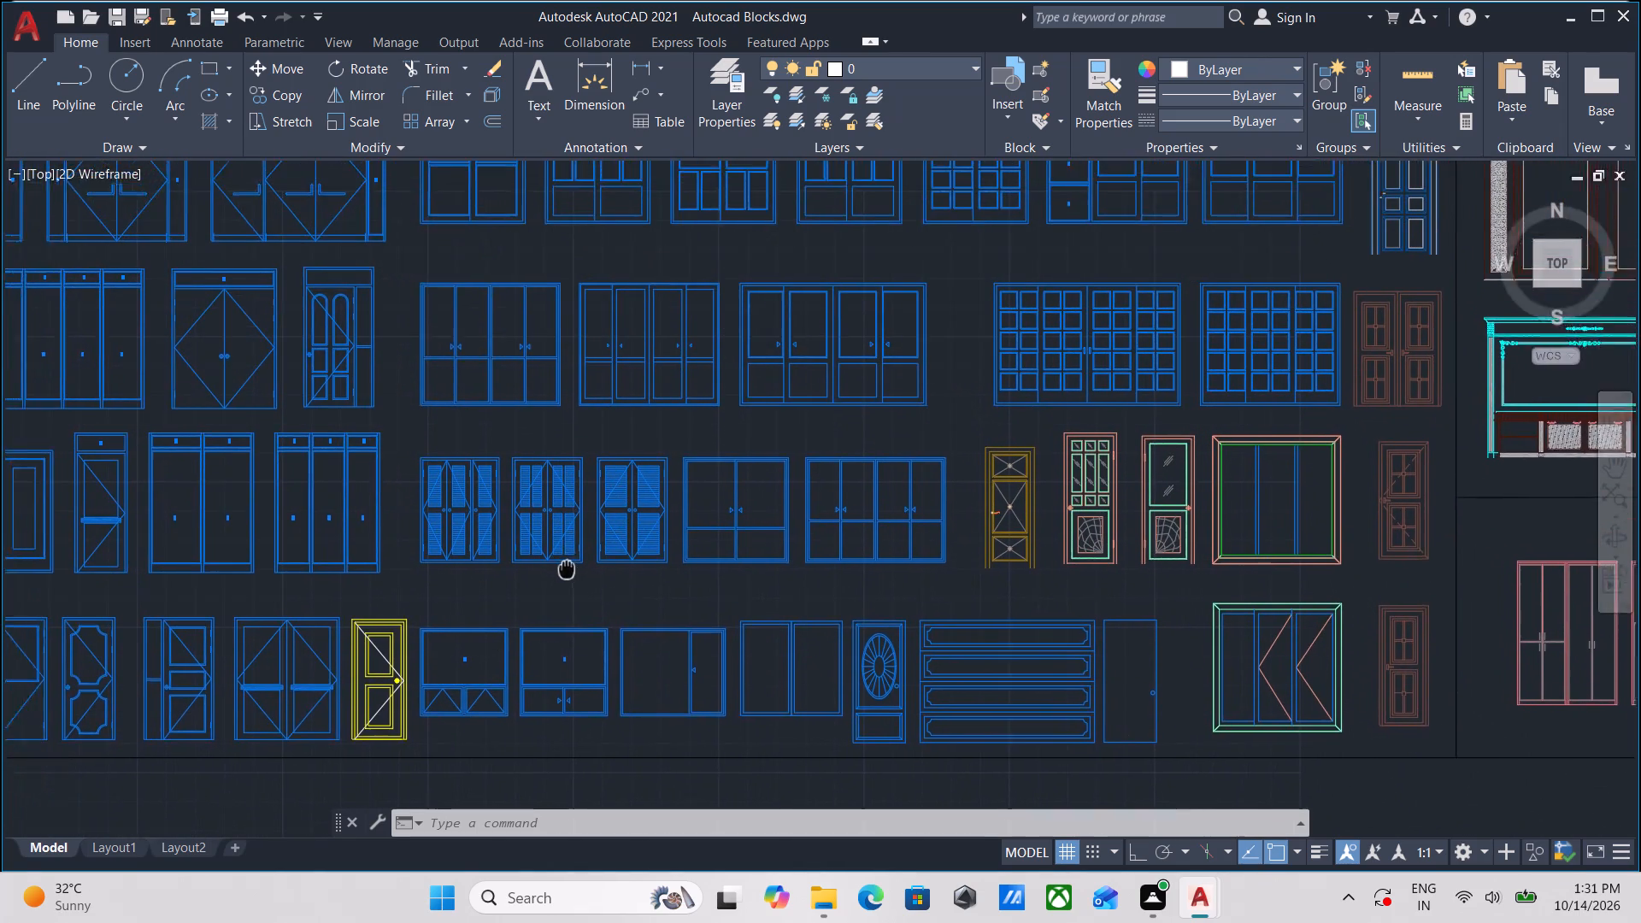
{"action": "middle_click_drag", "start_coordinate": [568, 570], "coordinate": [635, 697]}
Copy the third louvred door block, the double-leaf one with a single wide louvre column per leaf, to the clipboard.
{"action": "scroll", "coordinate": [635, 697], "scroll_direction": "up", "scroll_amount": 2}
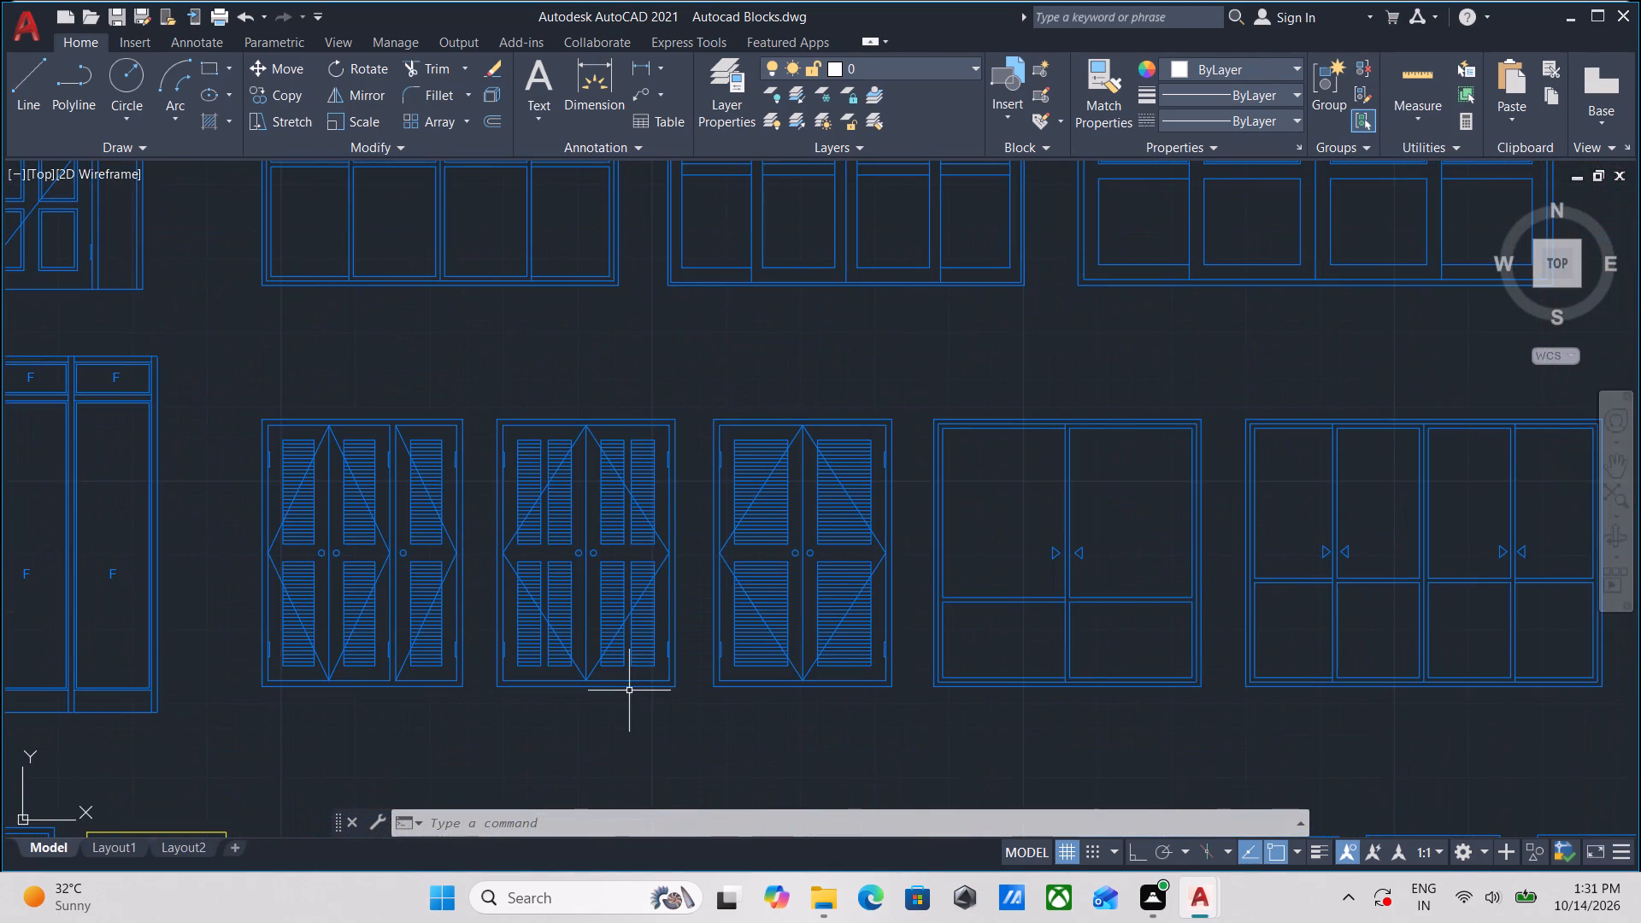
{"action": "scroll", "coordinate": [629, 691], "scroll_direction": "down", "scroll_amount": 1}
{"action": "scroll", "coordinate": [629, 691], "scroll_direction": "up", "scroll_amount": 1}
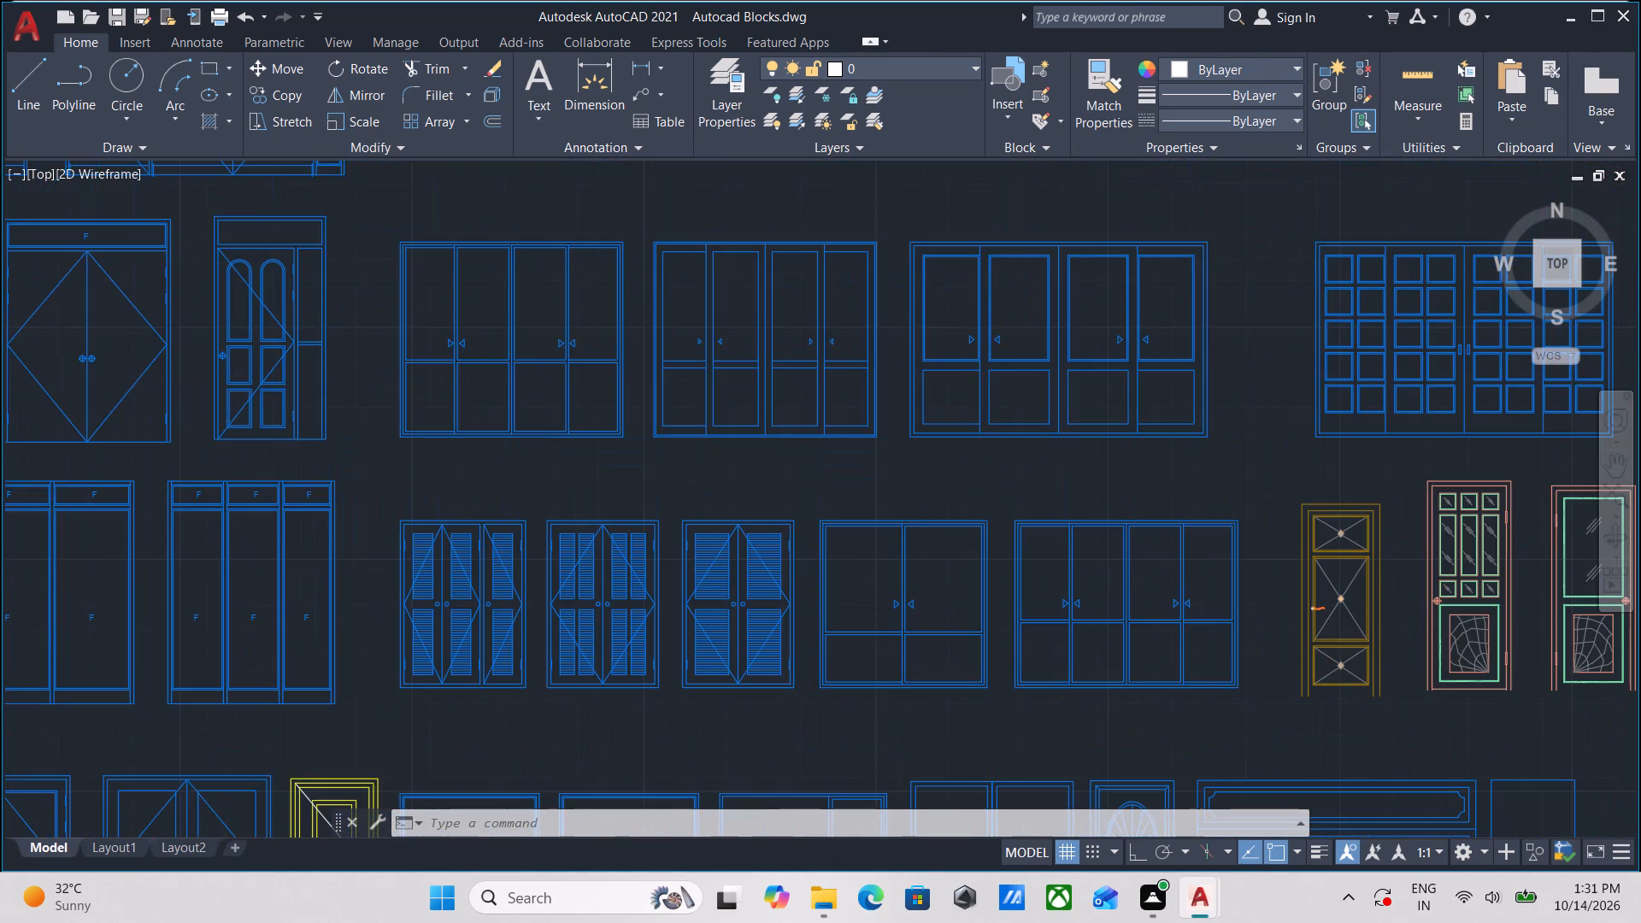
{"action": "middle_click_drag", "start_coordinate": [629, 691], "coordinate": [780, 689]}
{"action": "left_click", "coordinate": [807, 711]}
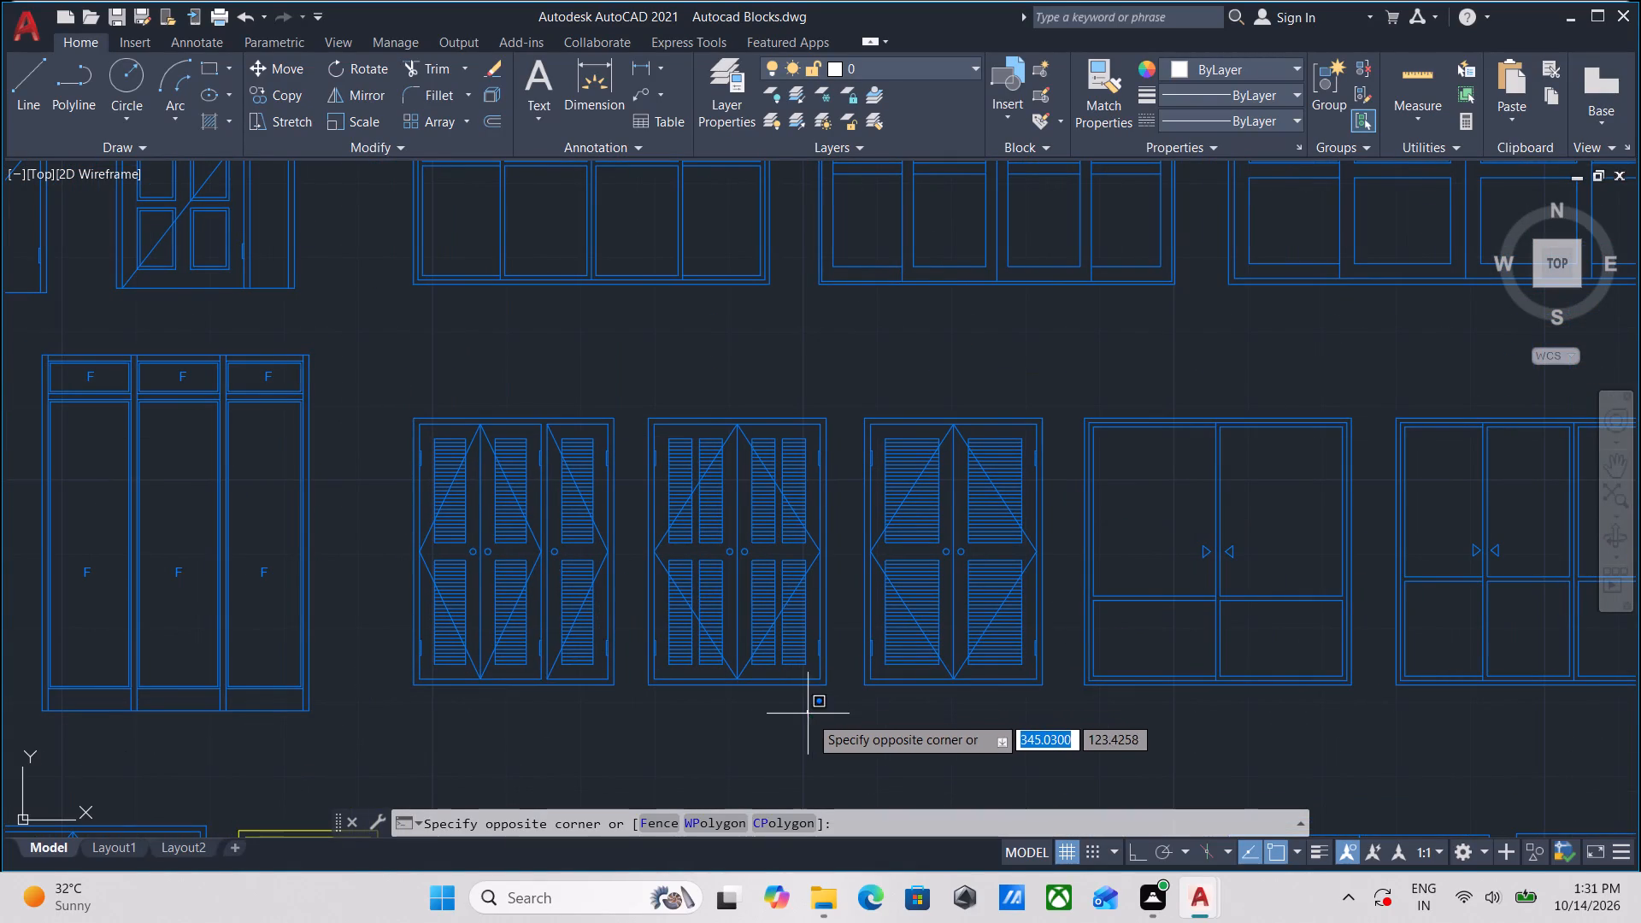
{"action": "left_click", "coordinate": [803, 714]}
{"action": "left_click", "coordinate": [1034, 734]}
{"action": "left_click", "coordinate": [952, 644]}
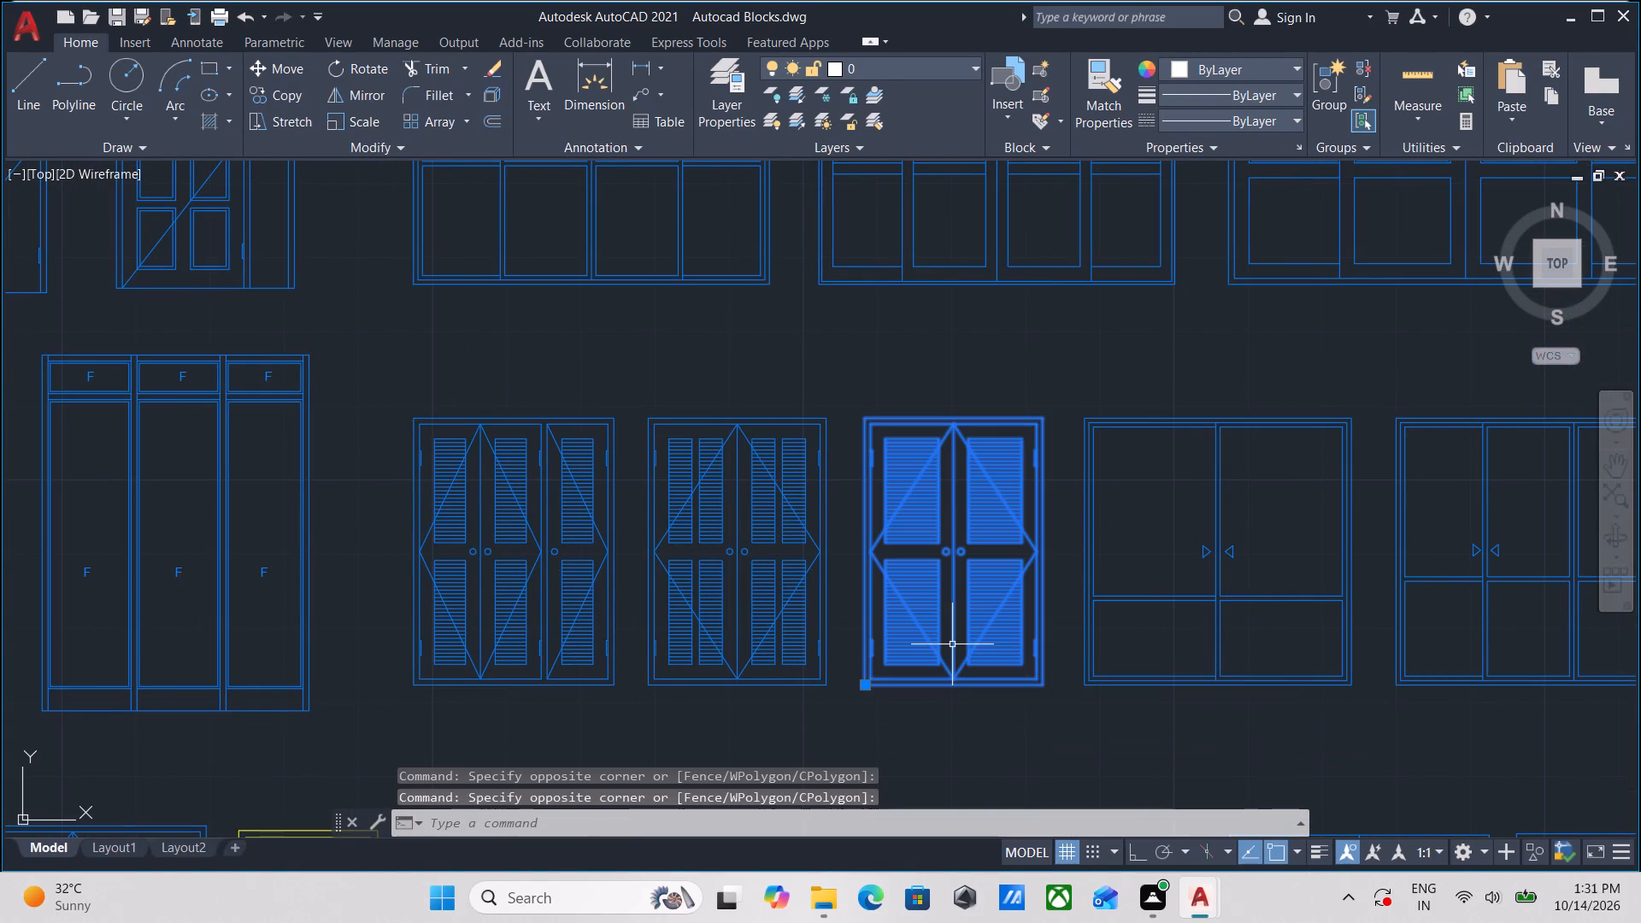
{"action": "key", "text": "ctrl+c"}
{"action": "scroll", "coordinate": [932, 625], "scroll_direction": "down", "scroll_amount": 4}
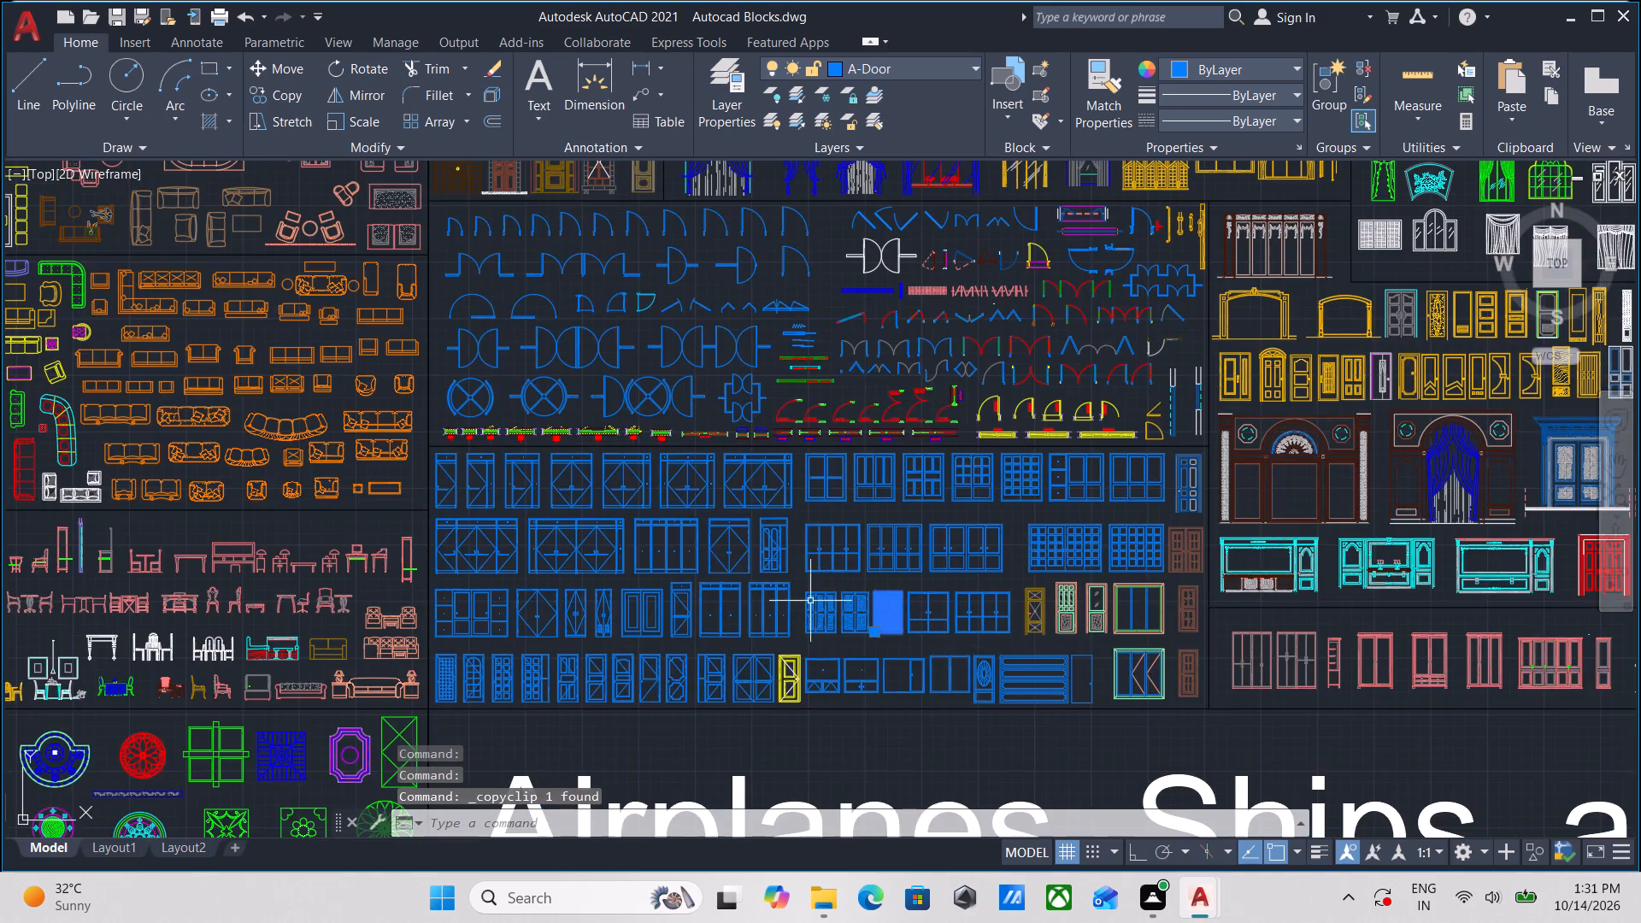
Examine the blue door elevations and the door plan symbols above them for another suitable door.
{"action": "middle_click_drag", "start_coordinate": [809, 597], "coordinate": [853, 753]}
{"action": "middle_click_drag", "start_coordinate": [889, 389], "coordinate": [716, 215]}
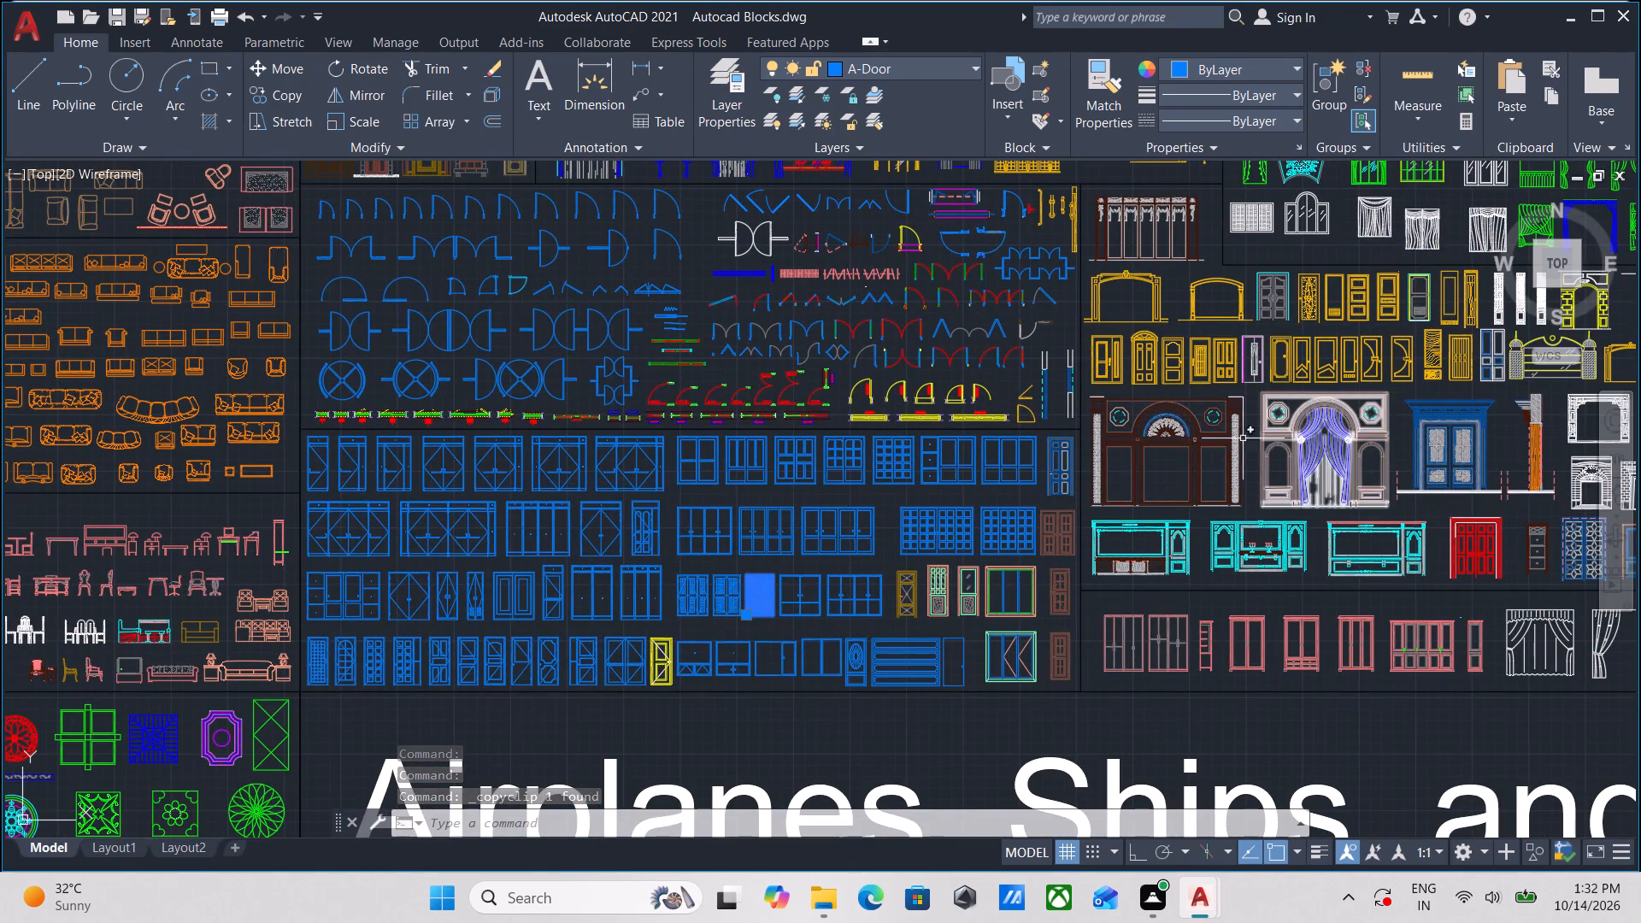
{"action": "scroll", "coordinate": [562, 524], "scroll_direction": "up", "scroll_amount": 1}
{"action": "scroll", "coordinate": [962, 462], "scroll_direction": "up", "scroll_amount": 2}
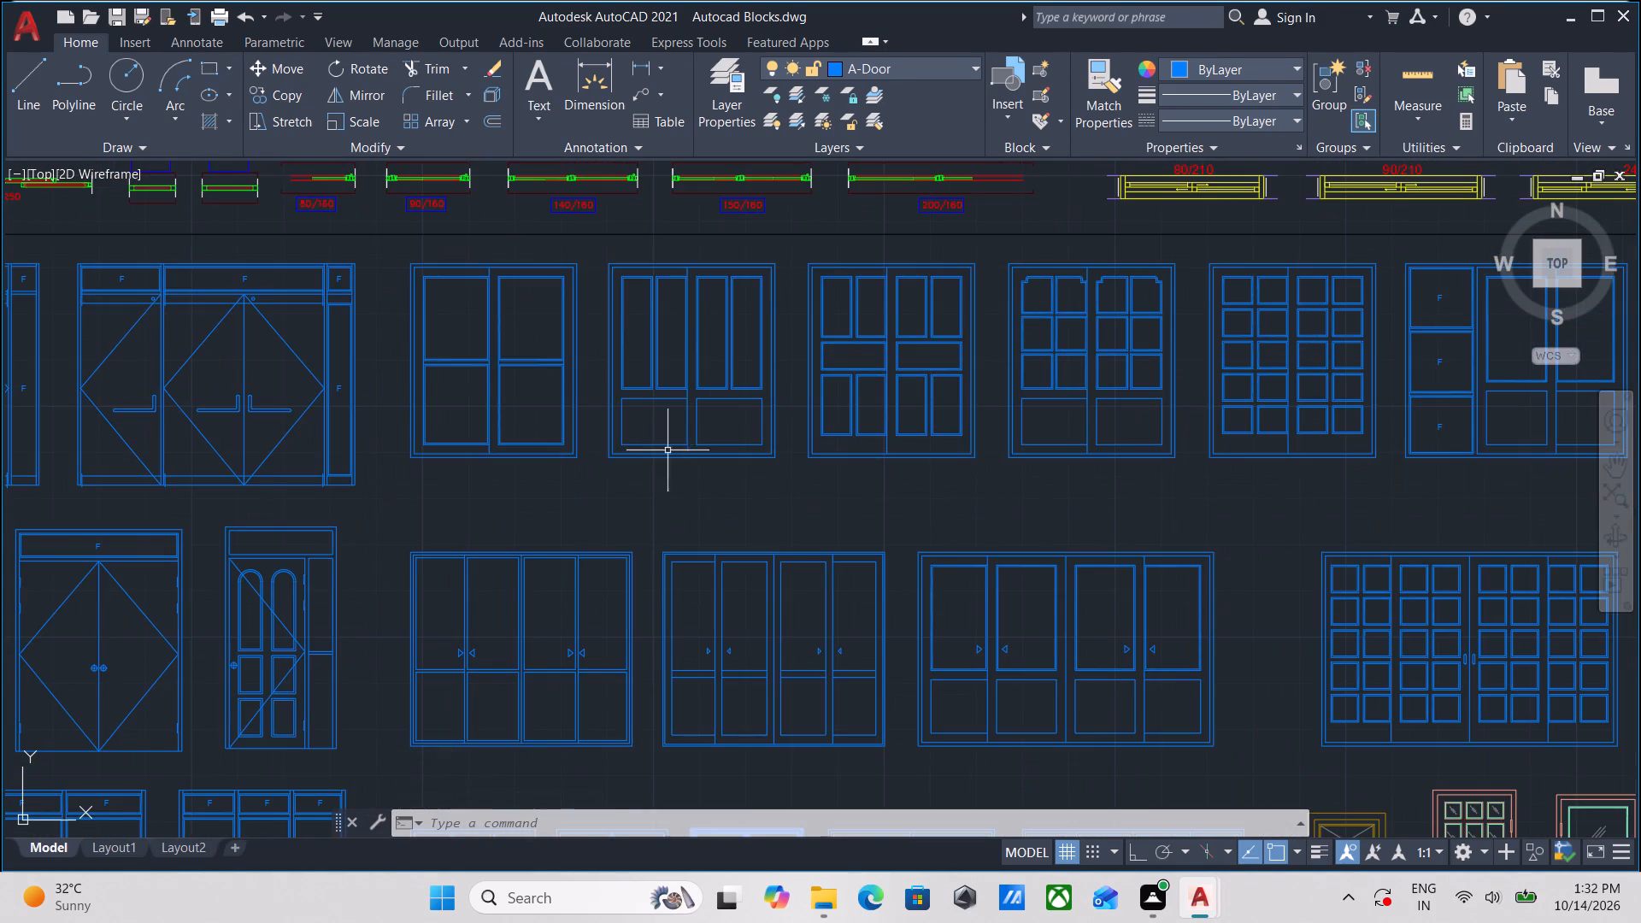
{"action": "scroll", "coordinate": [603, 455], "scroll_direction": "down", "scroll_amount": 2}
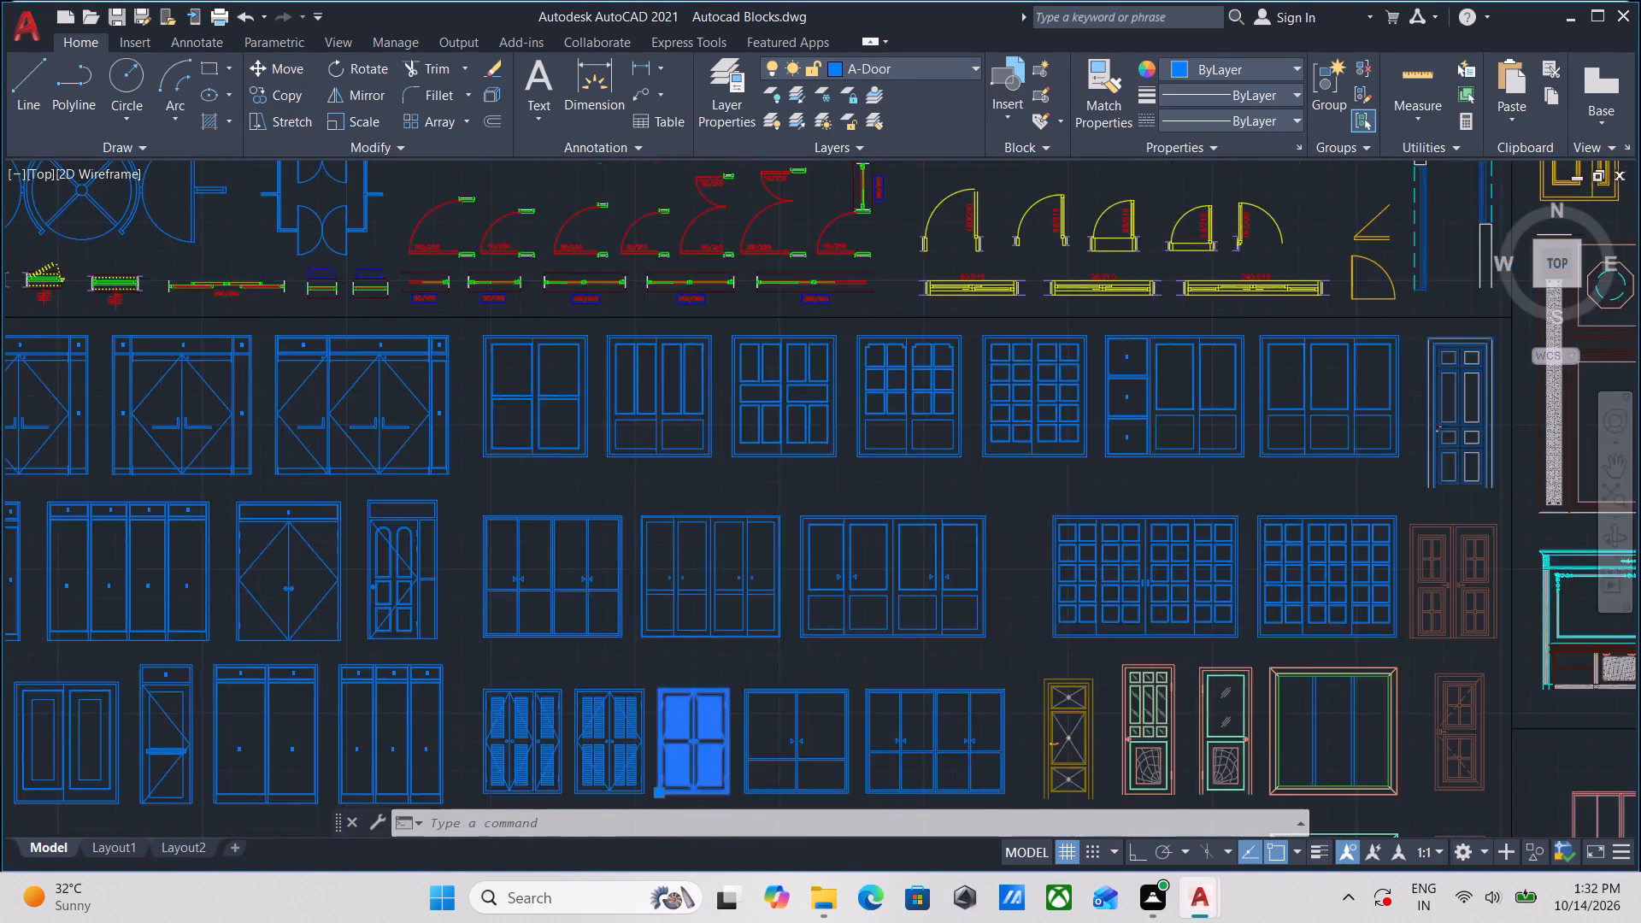
{"action": "scroll", "coordinate": [603, 455], "scroll_direction": "down", "scroll_amount": 1}
{"action": "middle_click_drag", "start_coordinate": [722, 453], "coordinate": [539, 583]}
{"action": "middle_click_drag", "start_coordinate": [878, 382], "coordinate": [690, 502]}
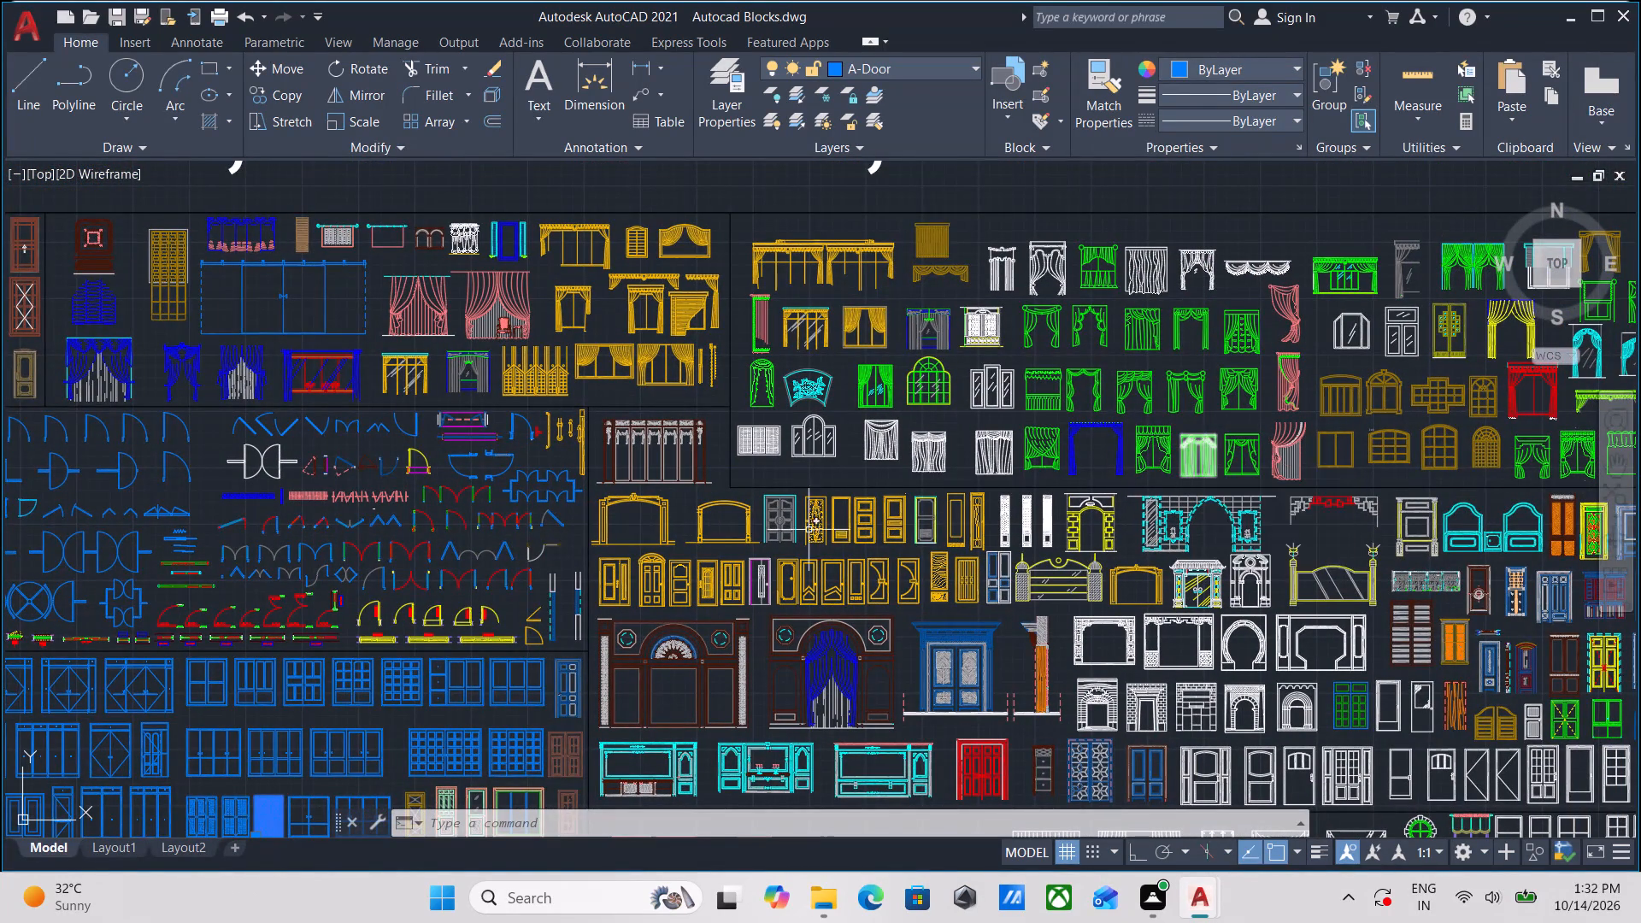
{"action": "middle_click_drag", "start_coordinate": [546, 525], "coordinate": [1007, 414]}
{"action": "scroll", "coordinate": [550, 439], "scroll_direction": "up", "scroll_amount": 2}
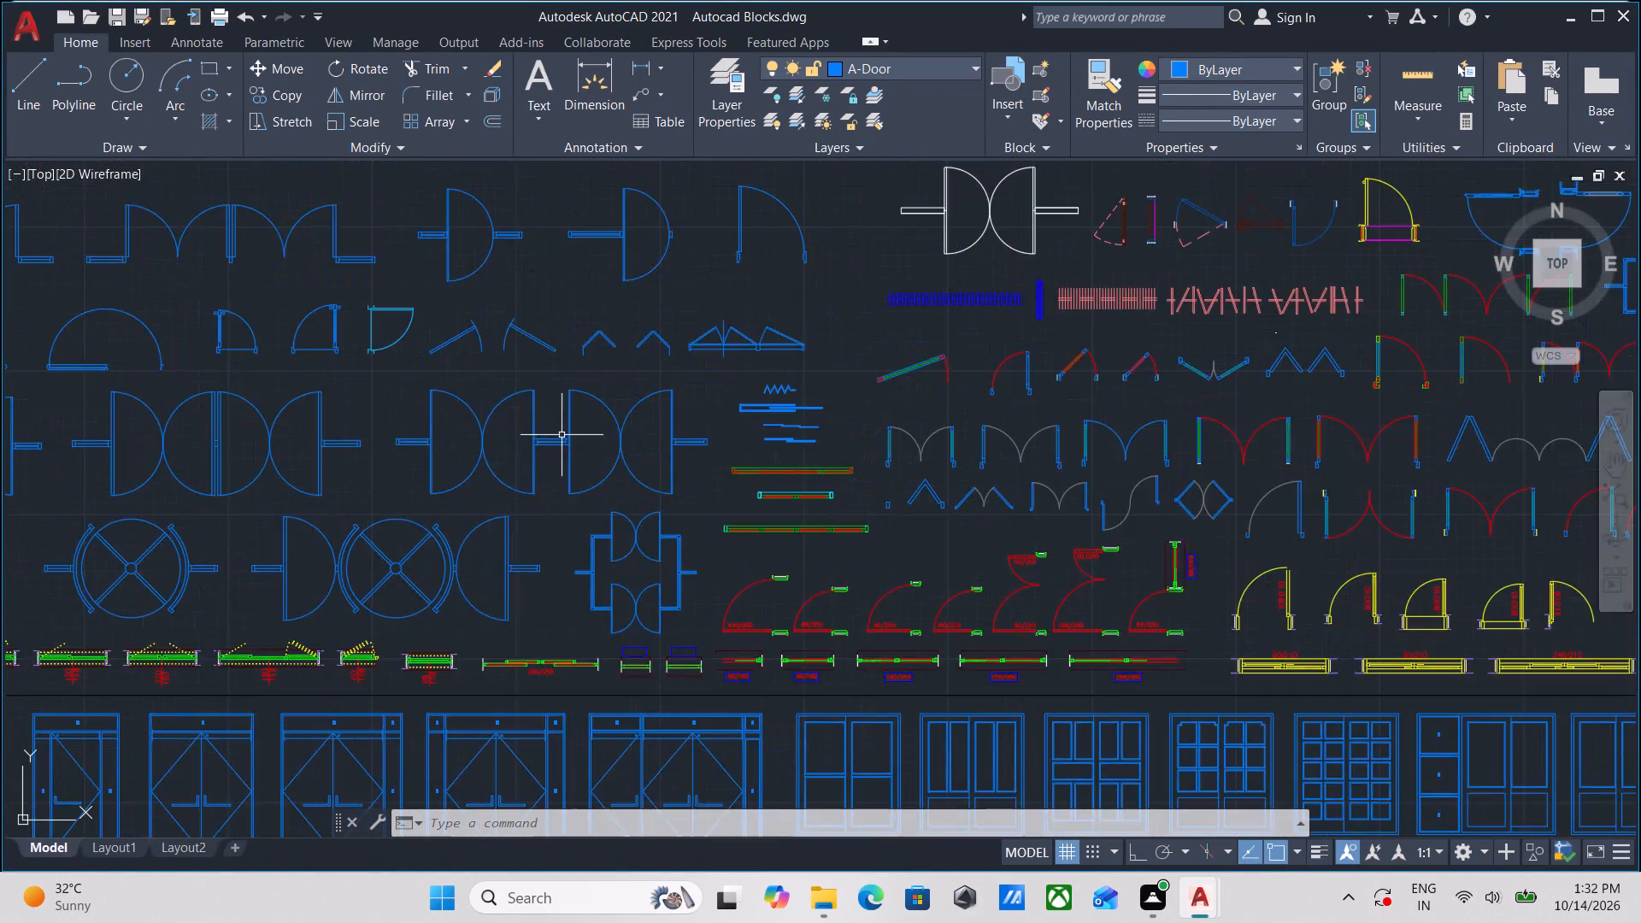
{"action": "scroll", "coordinate": [593, 430], "scroll_direction": "down", "scroll_amount": 1}
{"action": "middle_click_drag", "start_coordinate": [709, 459], "coordinate": [725, 315]}
{"action": "scroll", "coordinate": [749, 451], "scroll_direction": "down", "scroll_amount": 2}
{"action": "middle_click_drag", "start_coordinate": [731, 484], "coordinate": [753, 295]}
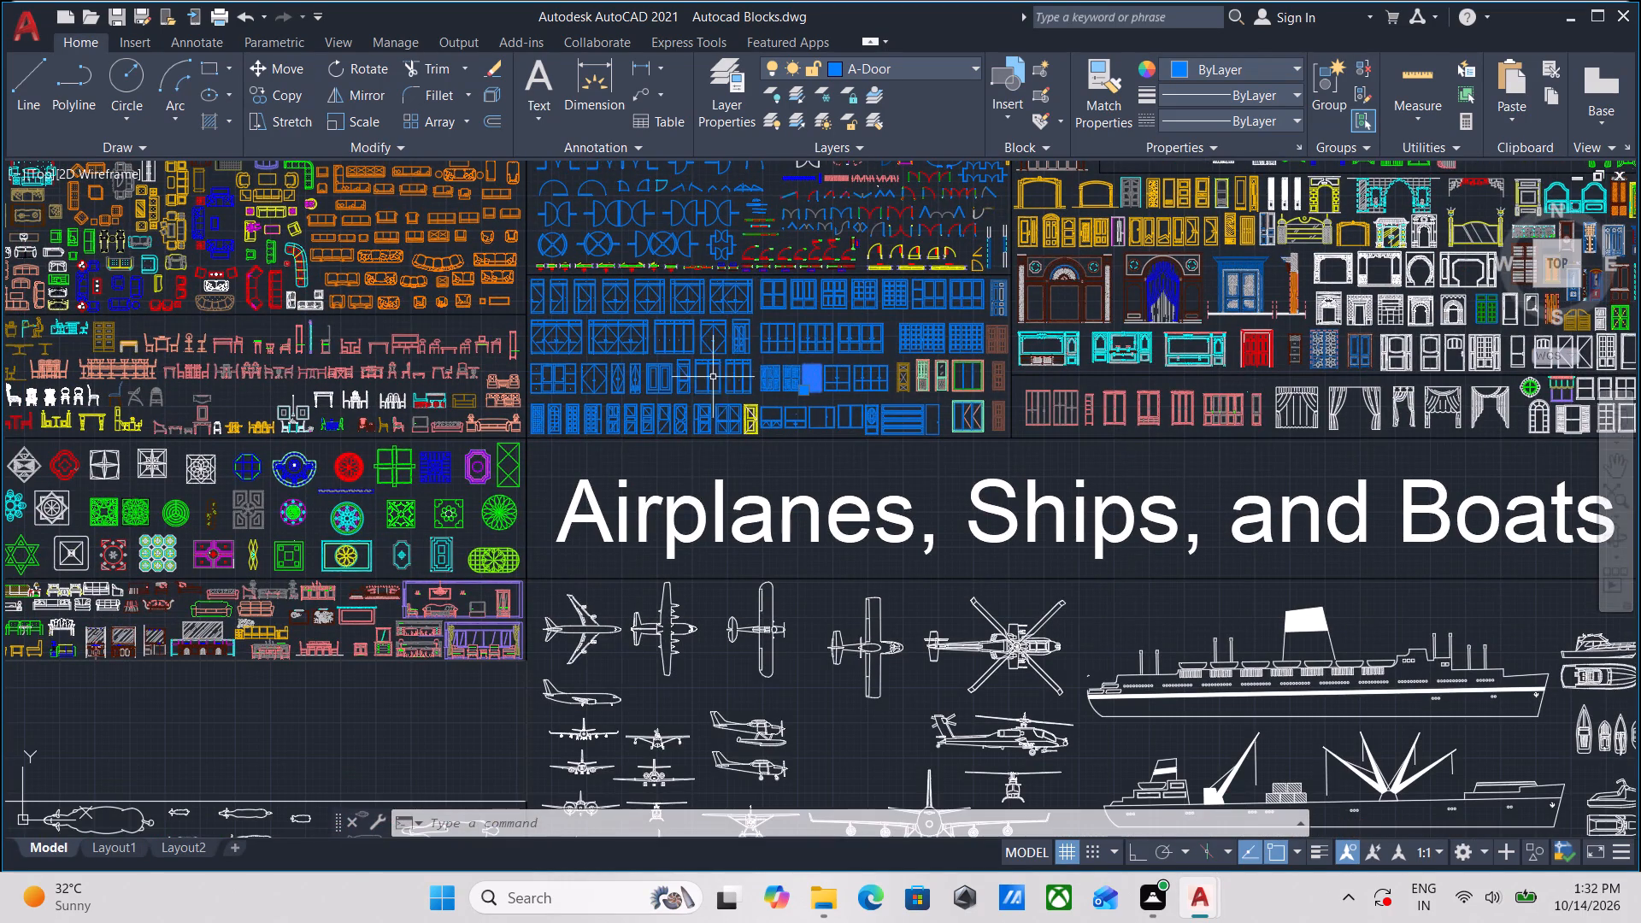
{"action": "middle_click_drag", "start_coordinate": [623, 403], "coordinate": [530, 452]}
{"action": "scroll", "coordinate": [597, 481], "scroll_direction": "up", "scroll_amount": 2}
{"action": "scroll", "coordinate": [671, 470], "scroll_direction": "down", "scroll_amount": 1}
Examine the coloured and white door elevations around the fireplaces, arches and curtains for another suitable door.
{"action": "middle_click_drag", "start_coordinate": [671, 470], "coordinate": [301, 458]}
{"action": "middle_click_drag", "start_coordinate": [890, 483], "coordinate": [454, 493]}
{"action": "scroll", "coordinate": [991, 373], "scroll_direction": "down", "scroll_amount": 1}
{"action": "middle_click_drag", "start_coordinate": [991, 373], "coordinate": [938, 406]}
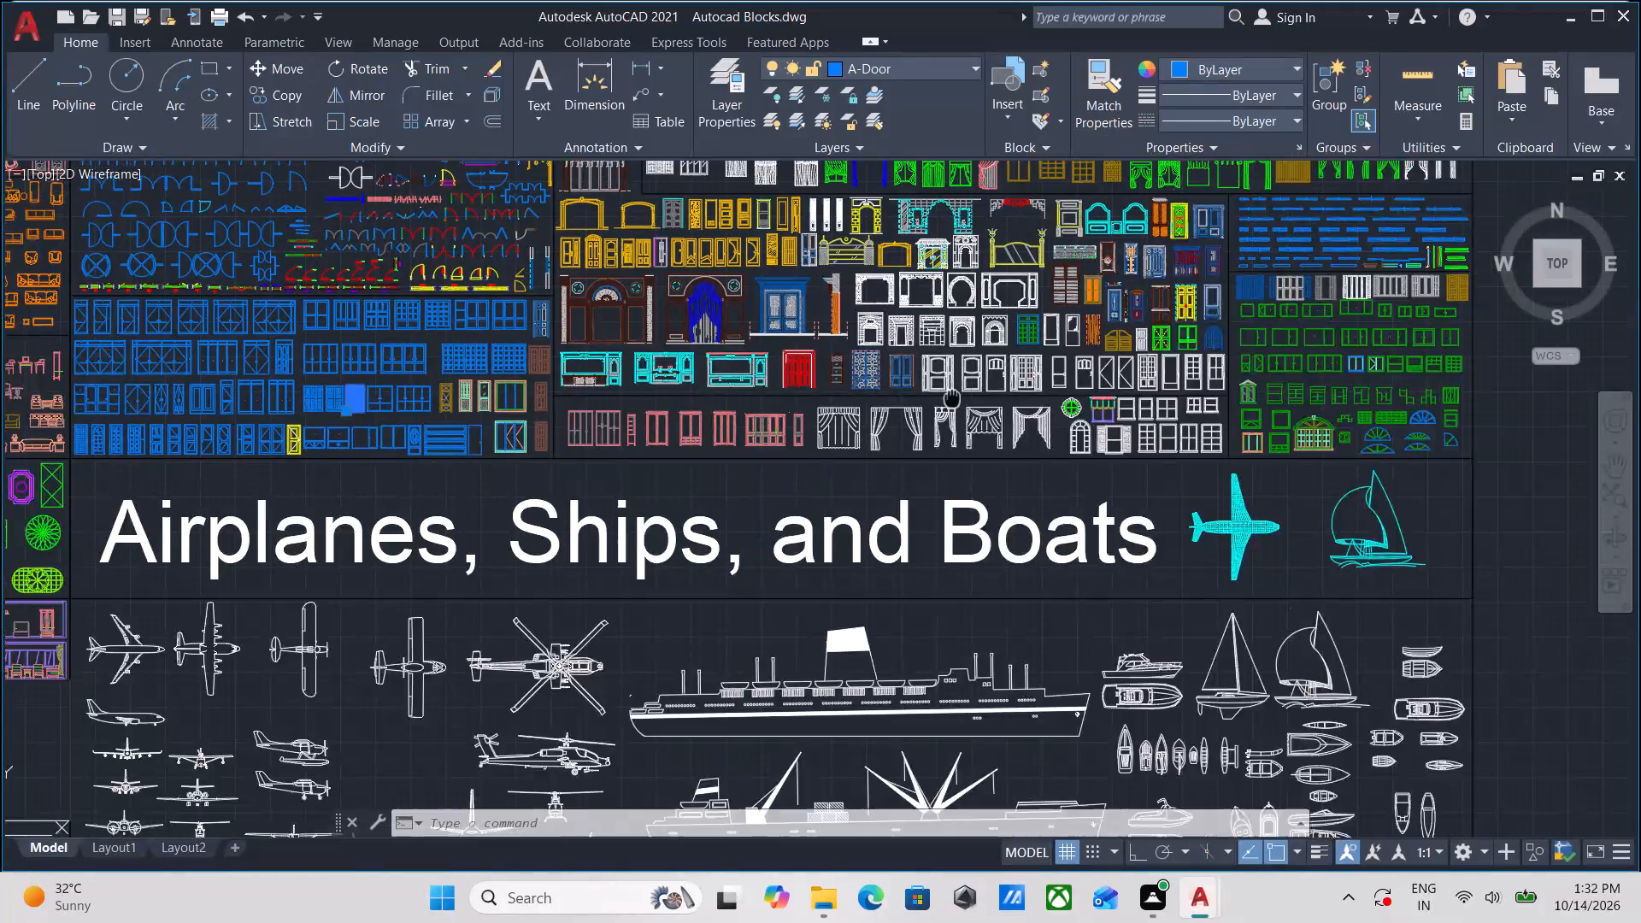
{"action": "middle_click_drag", "start_coordinate": [938, 406], "coordinate": [806, 484]}
{"action": "scroll", "coordinate": [897, 478], "scroll_direction": "up", "scroll_amount": 3}
{"action": "scroll", "coordinate": [897, 478], "scroll_direction": "down", "scroll_amount": 2}
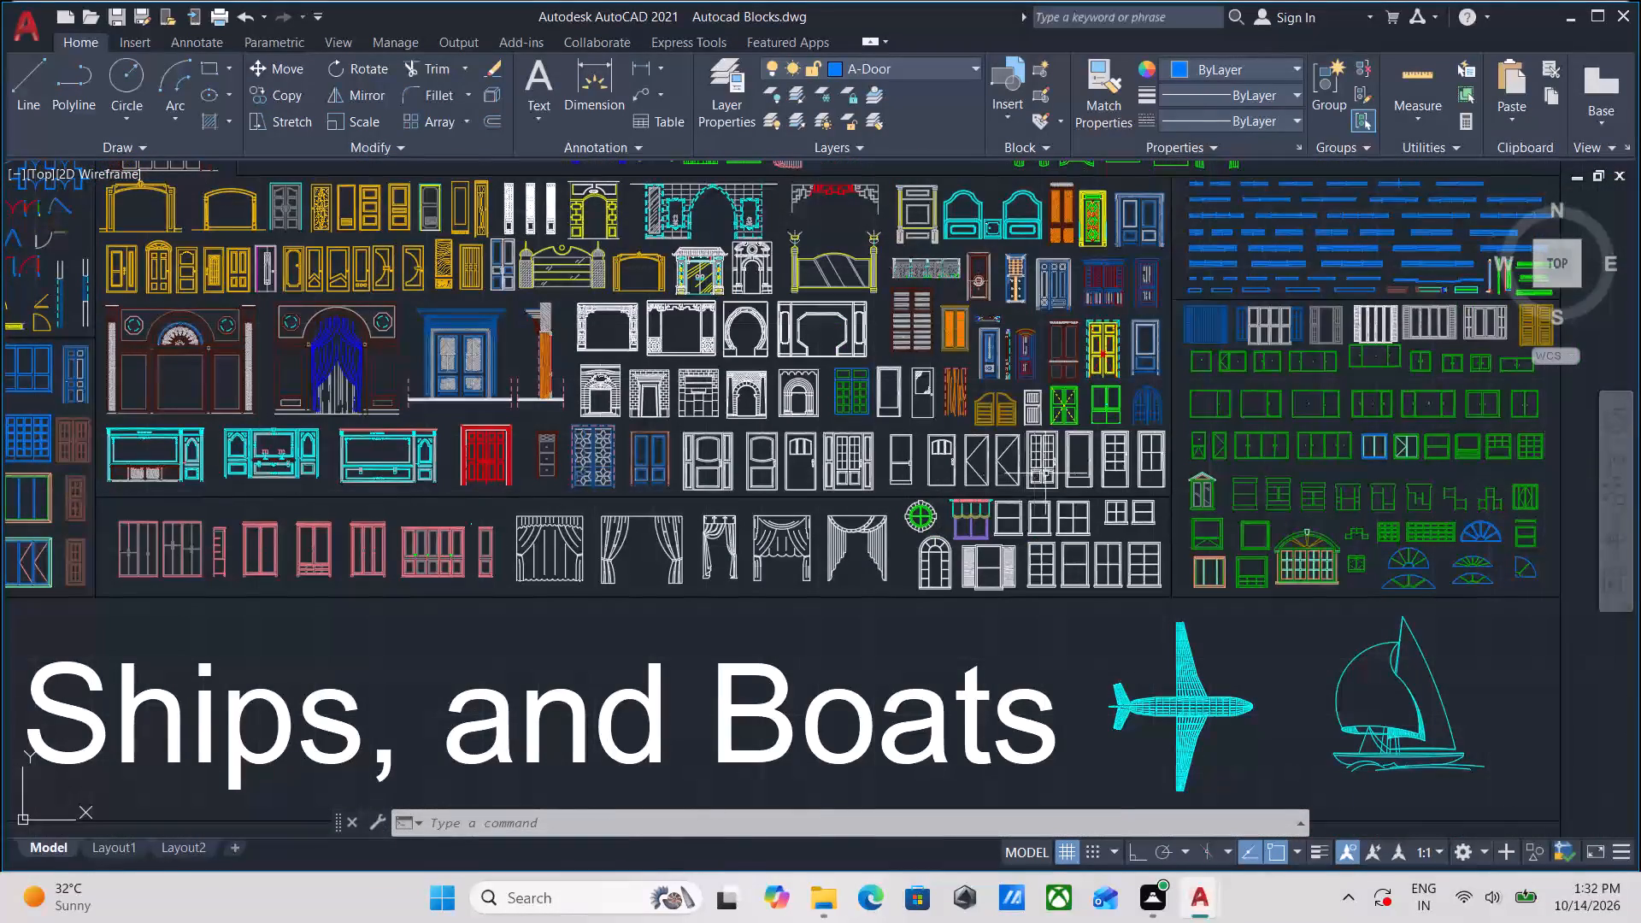
{"action": "middle_click_drag", "start_coordinate": [1052, 472], "coordinate": [1021, 633]}
{"action": "scroll", "coordinate": [994, 567], "scroll_direction": "up", "scroll_amount": 2}
{"action": "middle_click_drag", "start_coordinate": [950, 533], "coordinate": [801, 651]}
{"action": "middle_click_drag", "start_coordinate": [1003, 369], "coordinate": [823, 626]}
{"action": "middle_click_drag", "start_coordinate": [637, 411], "coordinate": [680, 554]}
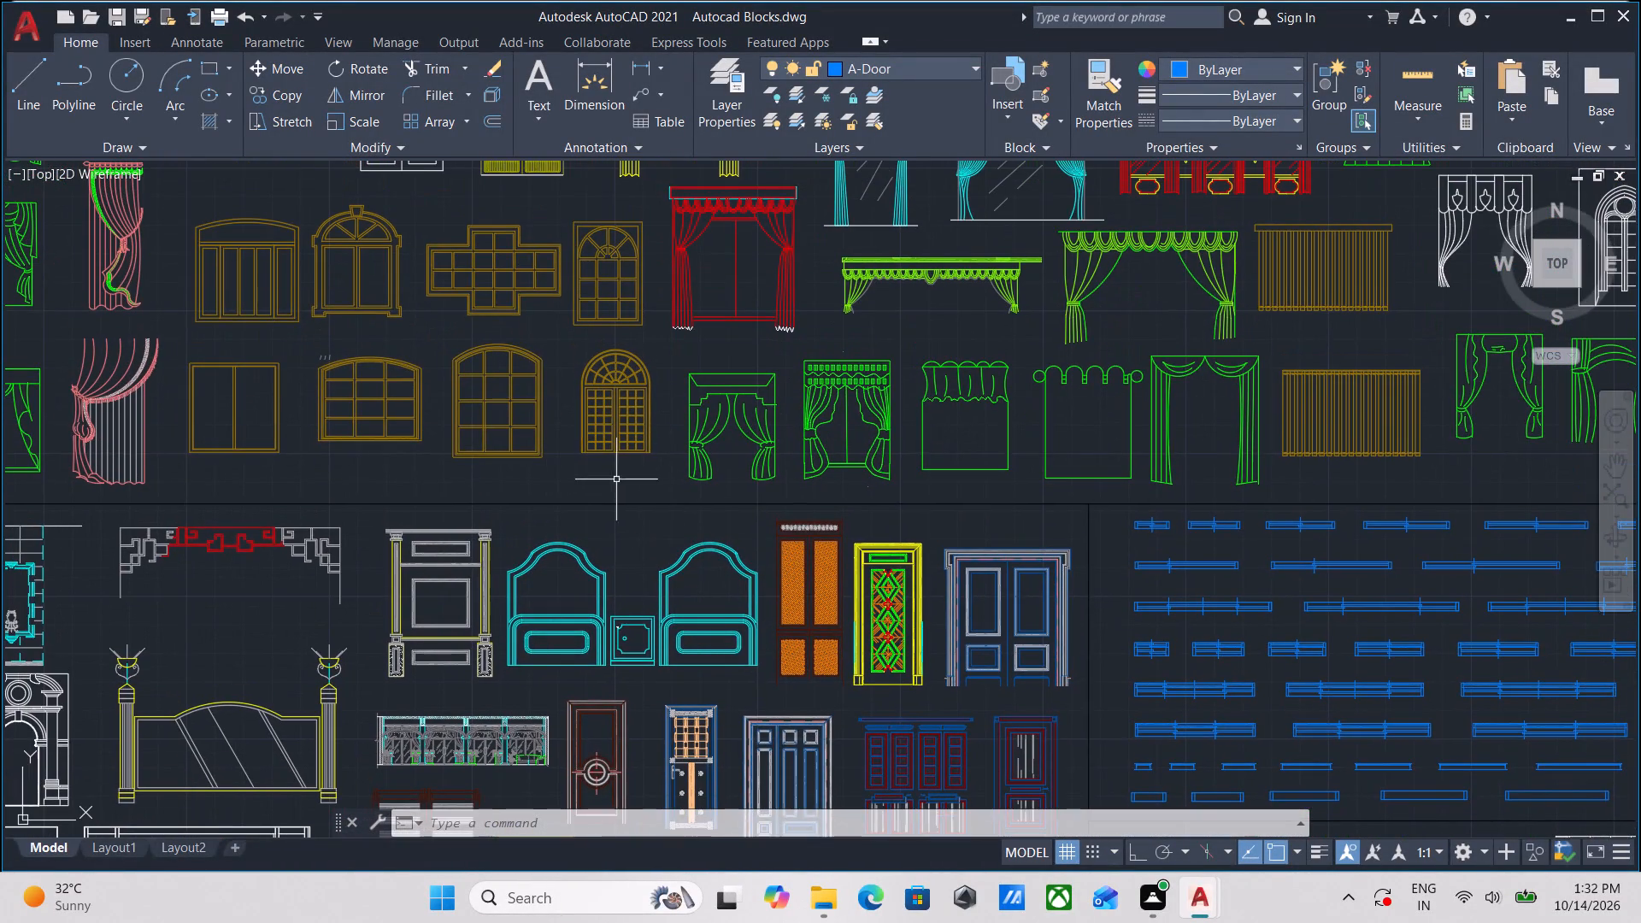
{"action": "scroll", "coordinate": [615, 479], "scroll_direction": "down", "scroll_amount": 1}
{"action": "middle_click_drag", "start_coordinate": [615, 479], "coordinate": [639, 559]}
{"action": "middle_click_drag", "start_coordinate": [635, 567], "coordinate": [975, 373]}
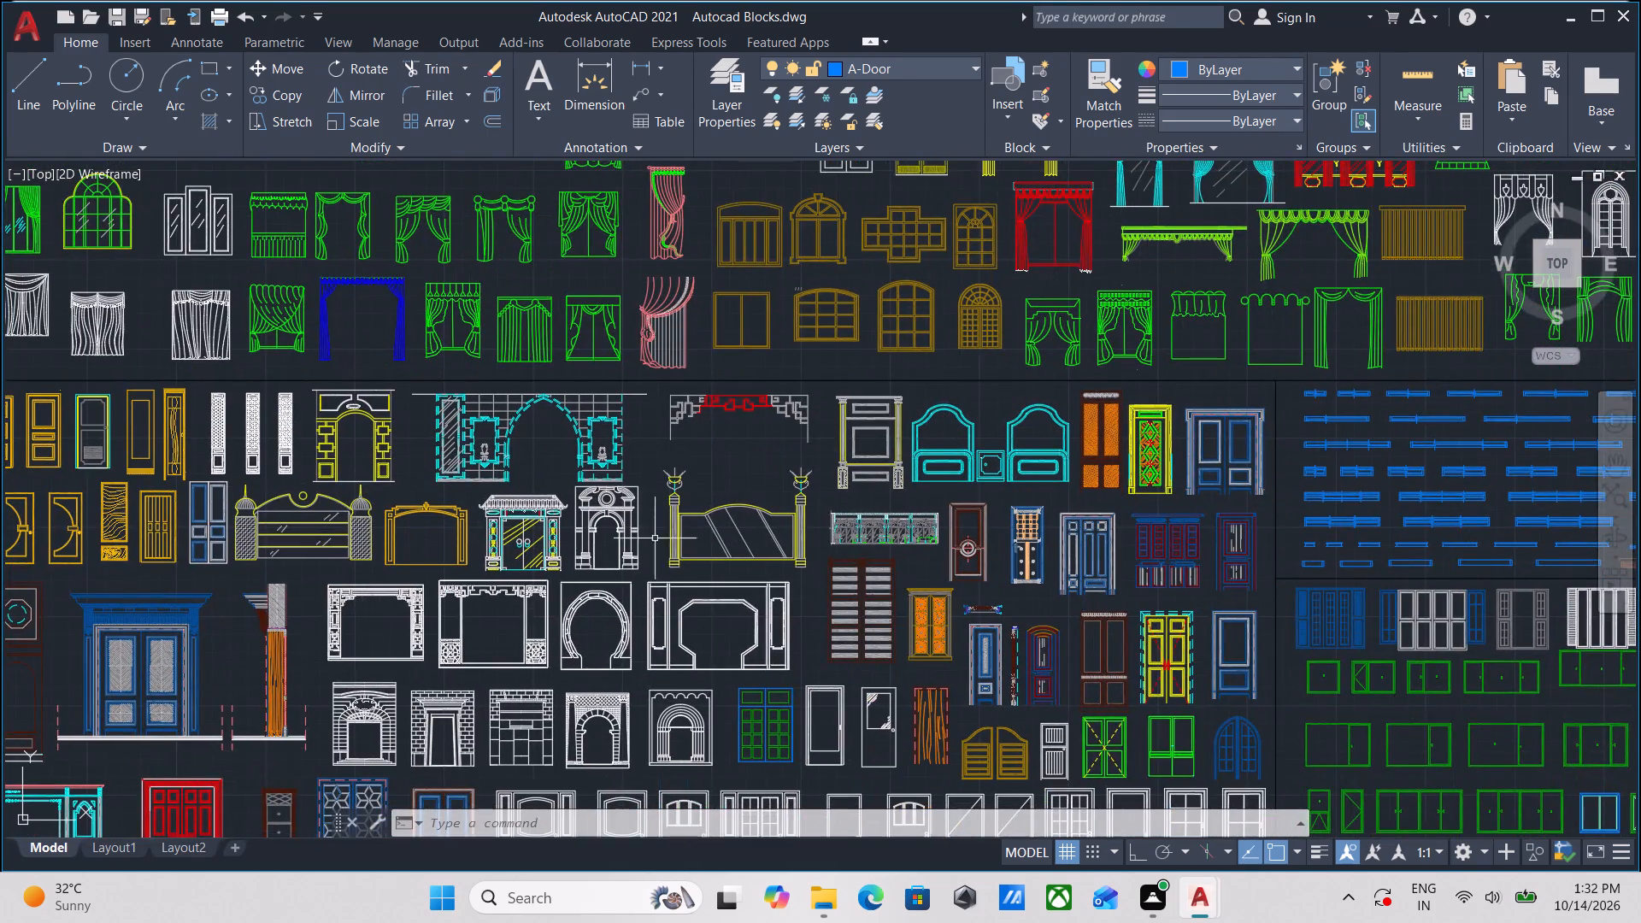
{"action": "middle_click_drag", "start_coordinate": [697, 484], "coordinate": [805, 316]}
{"action": "middle_click_drag", "start_coordinate": [593, 567], "coordinate": [821, 294]}
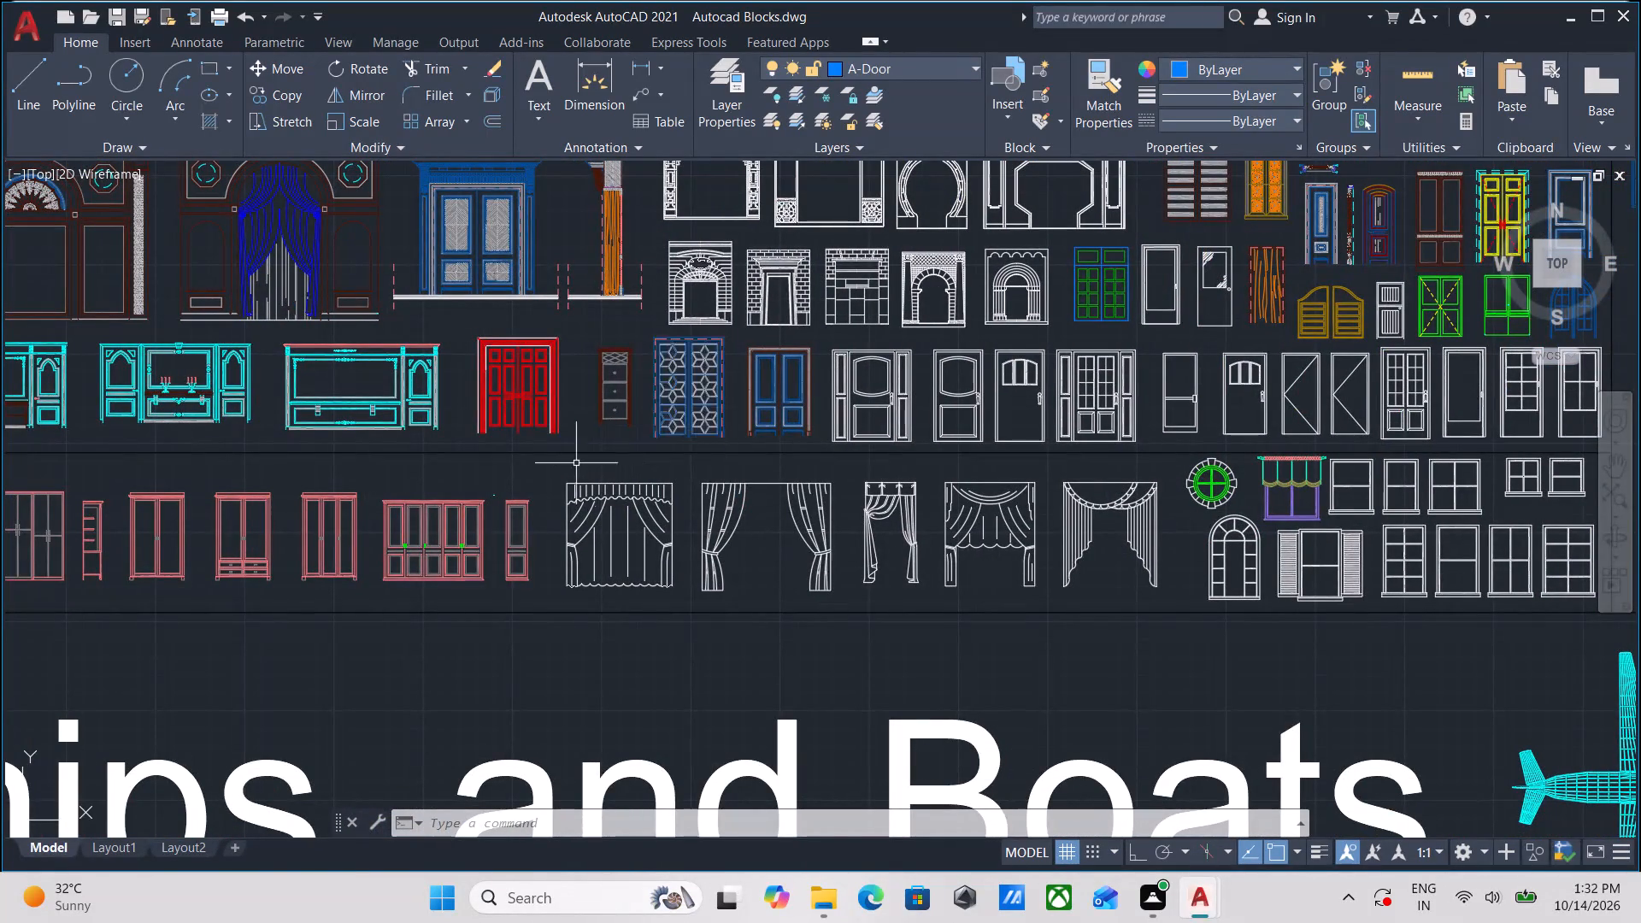
Add the blue double door with the six-pointed star lattice to the selected louvred door and copy them to the clipboard.
{"action": "middle_click_drag", "start_coordinate": [538, 453], "coordinate": [753, 394]}
{"action": "scroll", "coordinate": [879, 373], "scroll_direction": "up", "scroll_amount": 2}
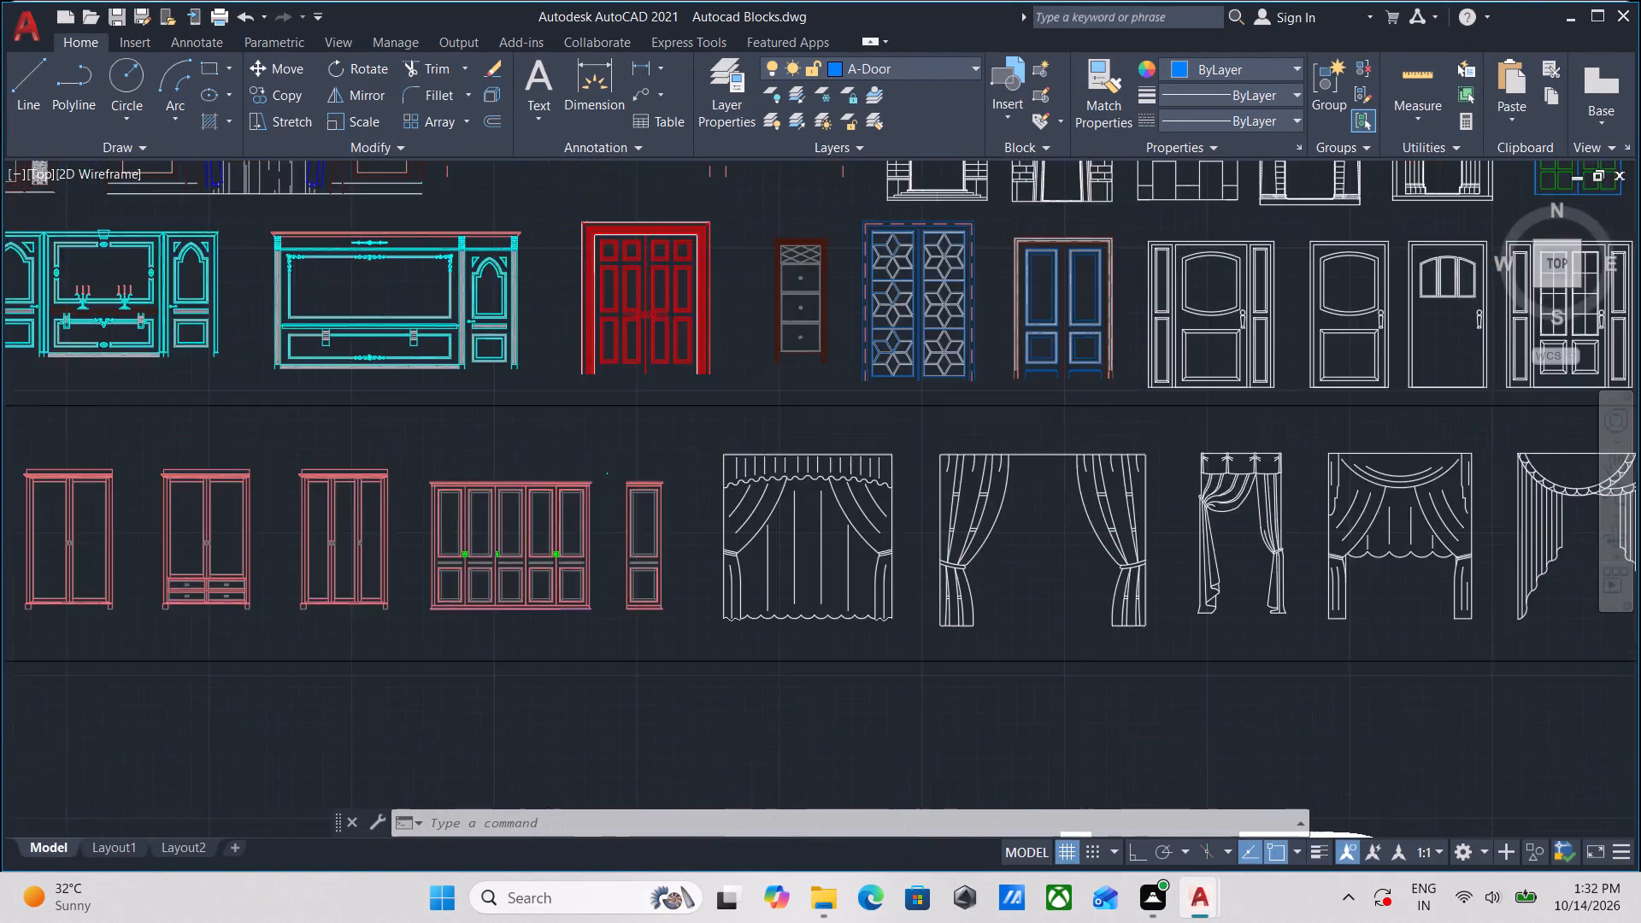
{"action": "scroll", "coordinate": [879, 373], "scroll_direction": "up", "scroll_amount": 1}
{"action": "scroll", "coordinate": [879, 373], "scroll_direction": "down", "scroll_amount": 2}
{"action": "middle_click_drag", "start_coordinate": [879, 373], "coordinate": [856, 475]}
{"action": "scroll", "coordinate": [903, 450], "scroll_direction": "up", "scroll_amount": 1}
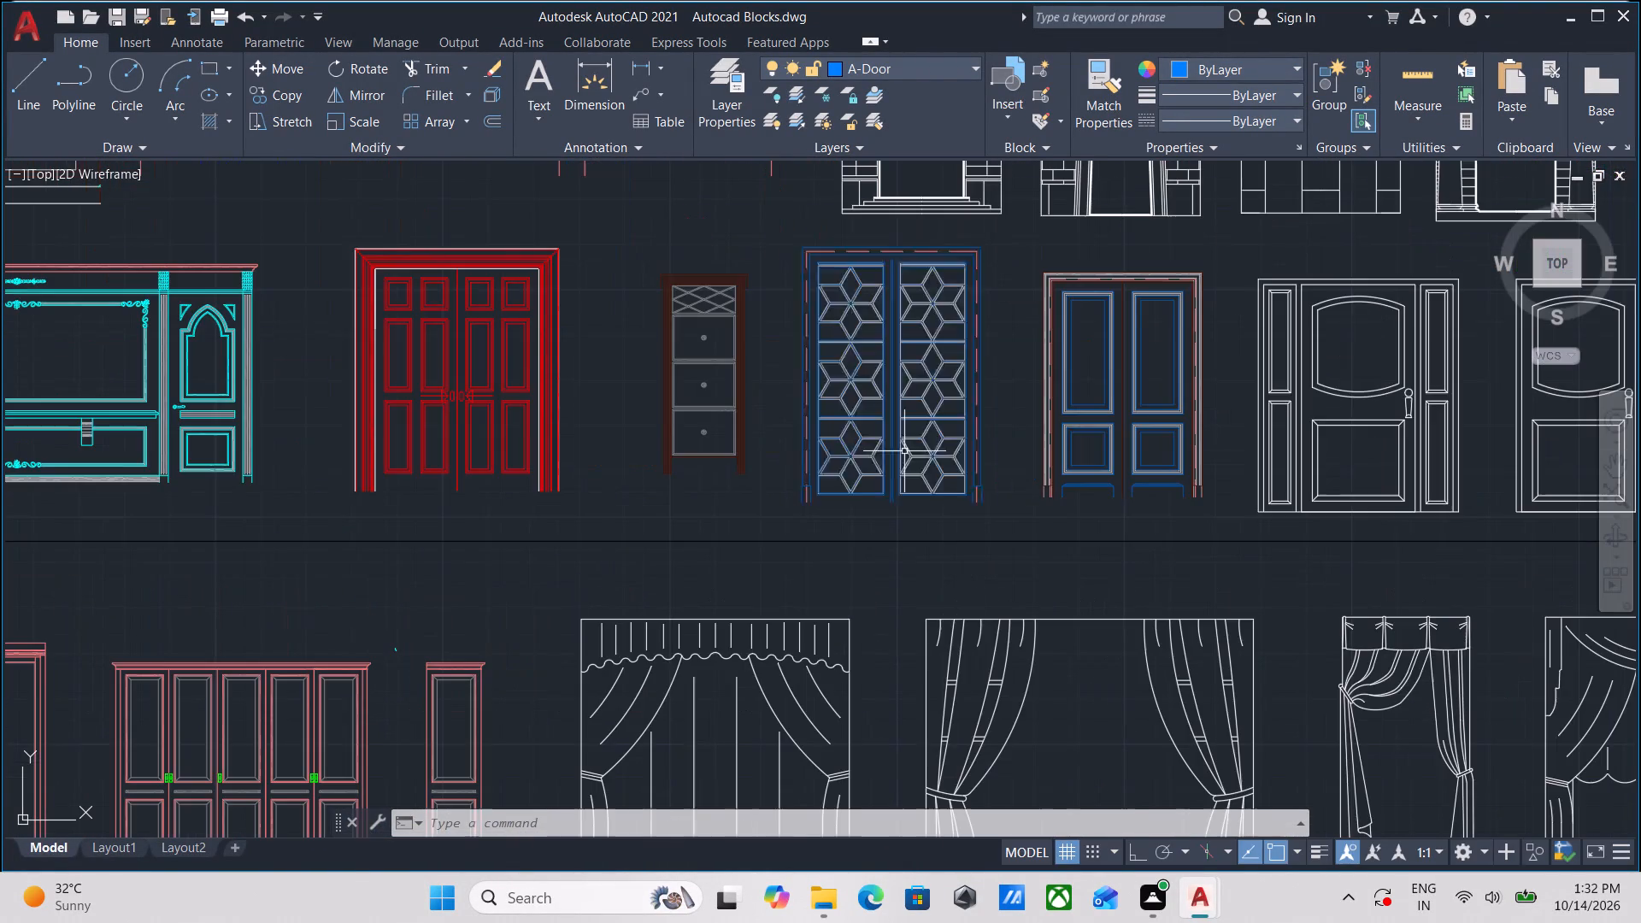
{"action": "scroll", "coordinate": [908, 452], "scroll_direction": "up", "scroll_amount": 1}
{"action": "scroll", "coordinate": [923, 456], "scroll_direction": "down", "scroll_amount": 1}
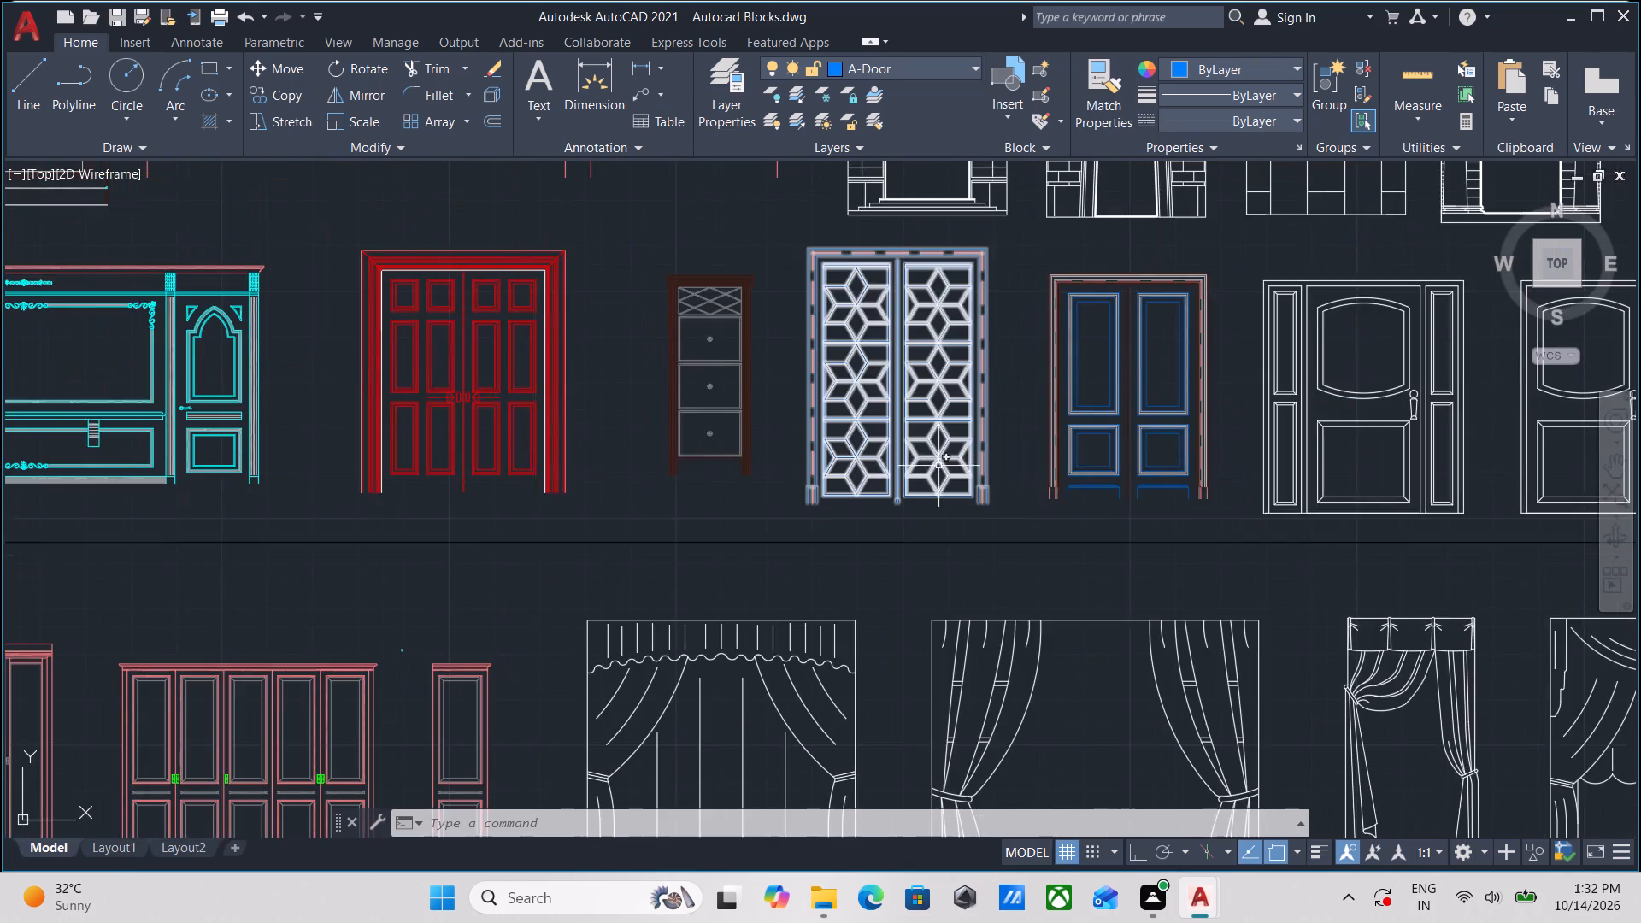
{"action": "scroll", "coordinate": [980, 488], "scroll_direction": "up", "scroll_amount": 3}
{"action": "left_click", "coordinate": [1044, 558]}
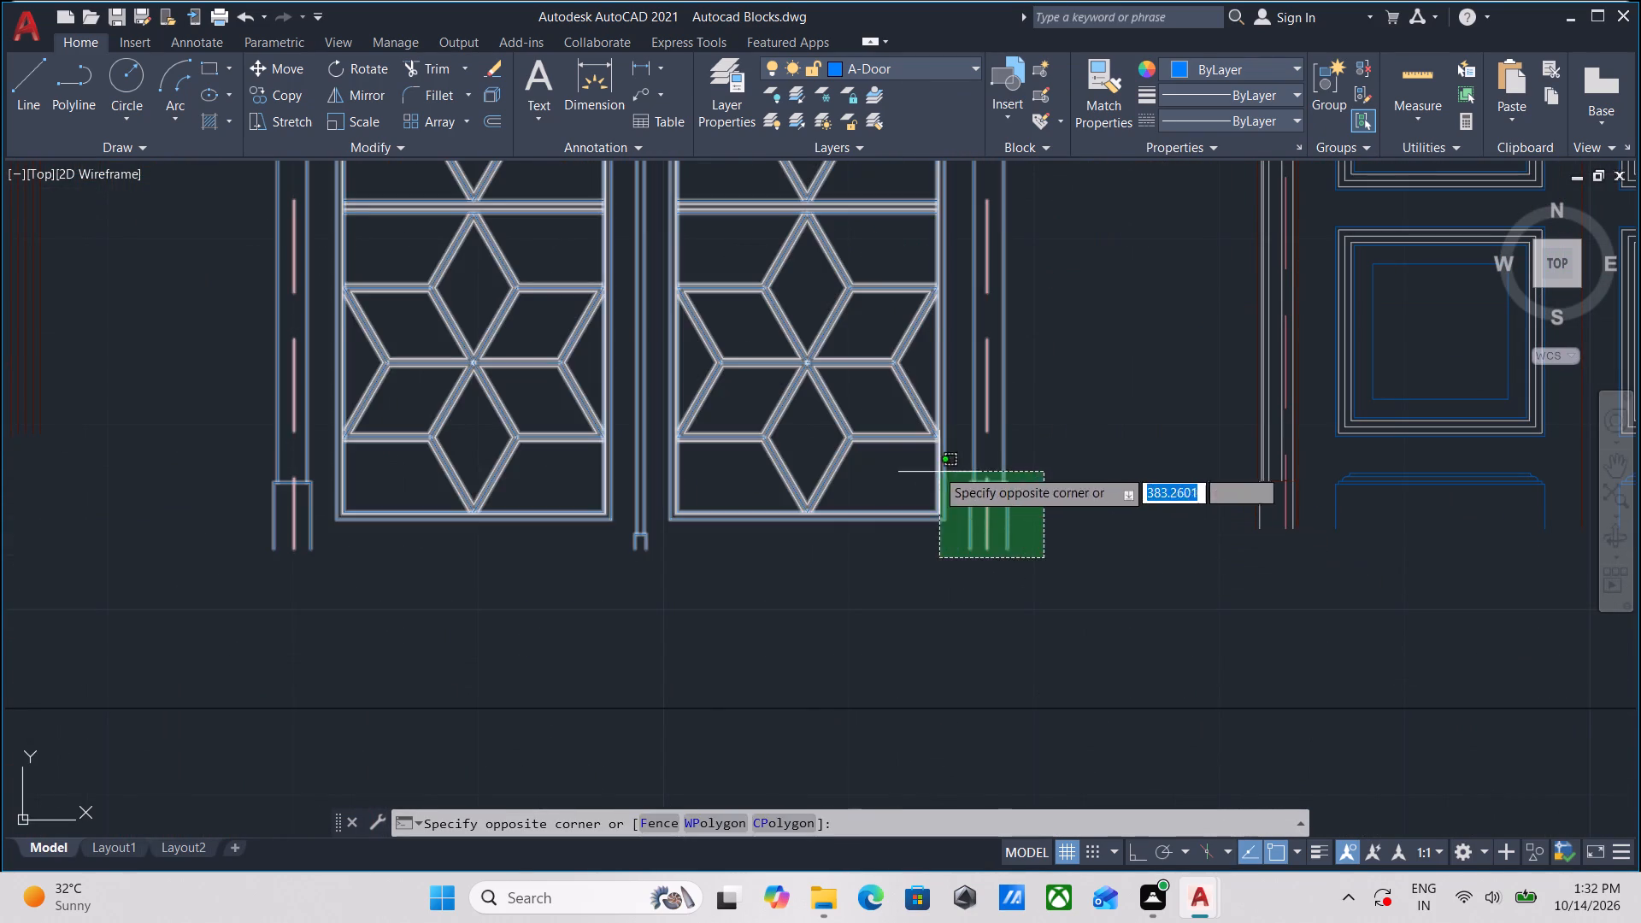
{"action": "left_click", "coordinate": [885, 434]}
{"action": "scroll", "coordinate": [885, 434], "scroll_direction": "down", "scroll_amount": 2}
{"action": "middle_click_drag", "start_coordinate": [885, 434], "coordinate": [1014, 467]}
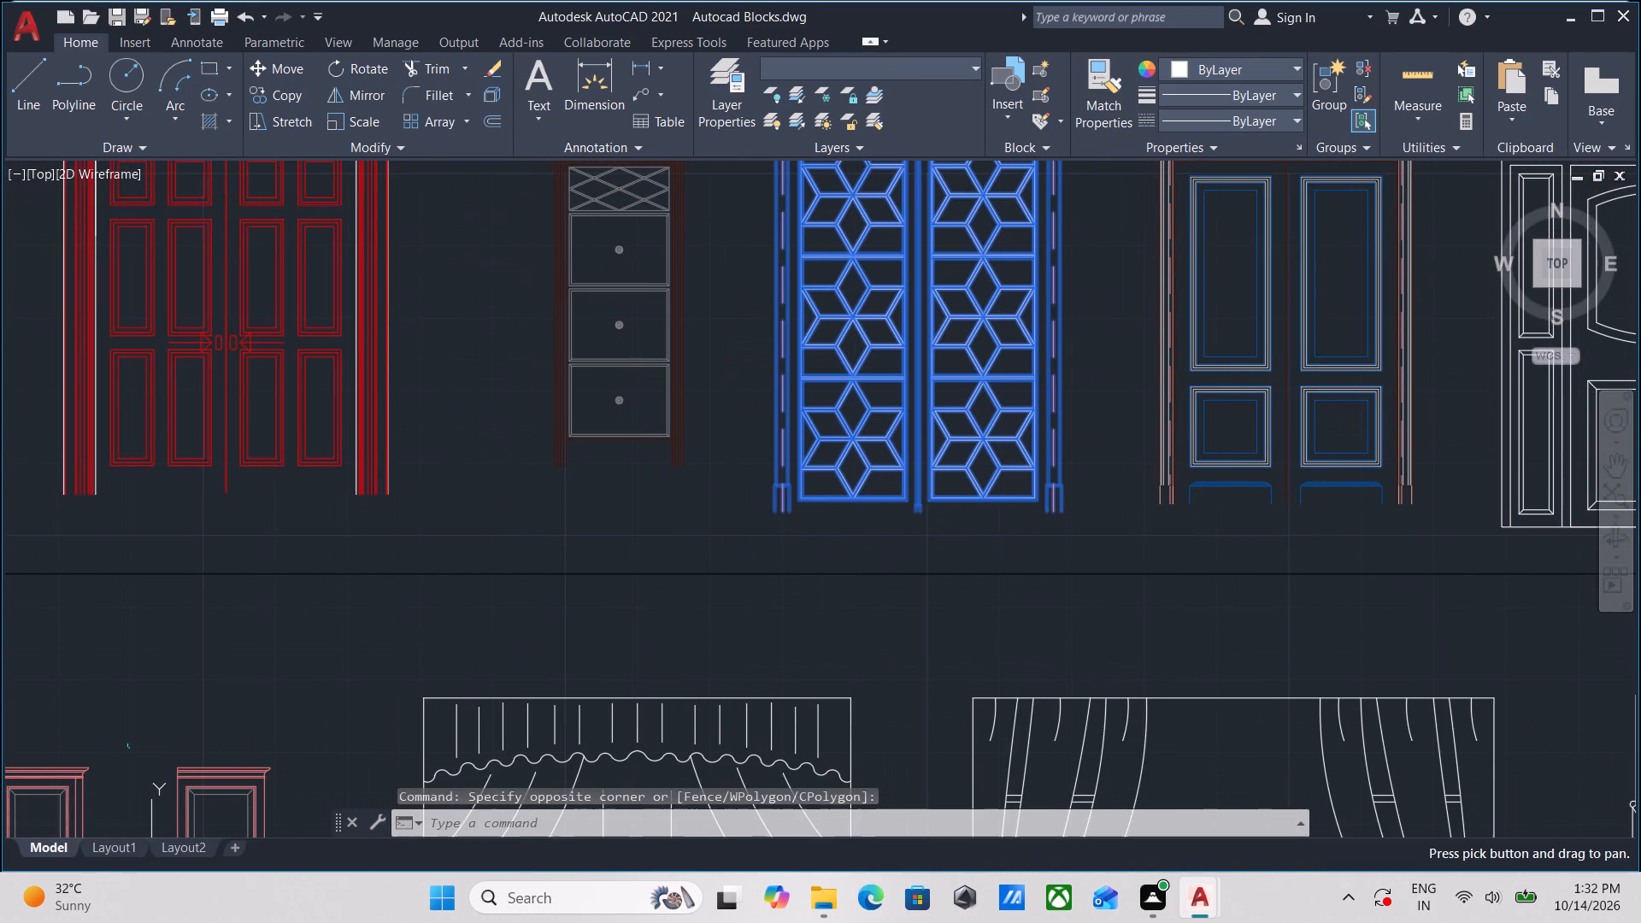
{"action": "key", "text": "ctrl+c"}
Add the red panelled double door beside the narrow drawer cabinet to the current selection.
{"action": "scroll", "coordinate": [996, 463], "scroll_direction": "down", "scroll_amount": 1}
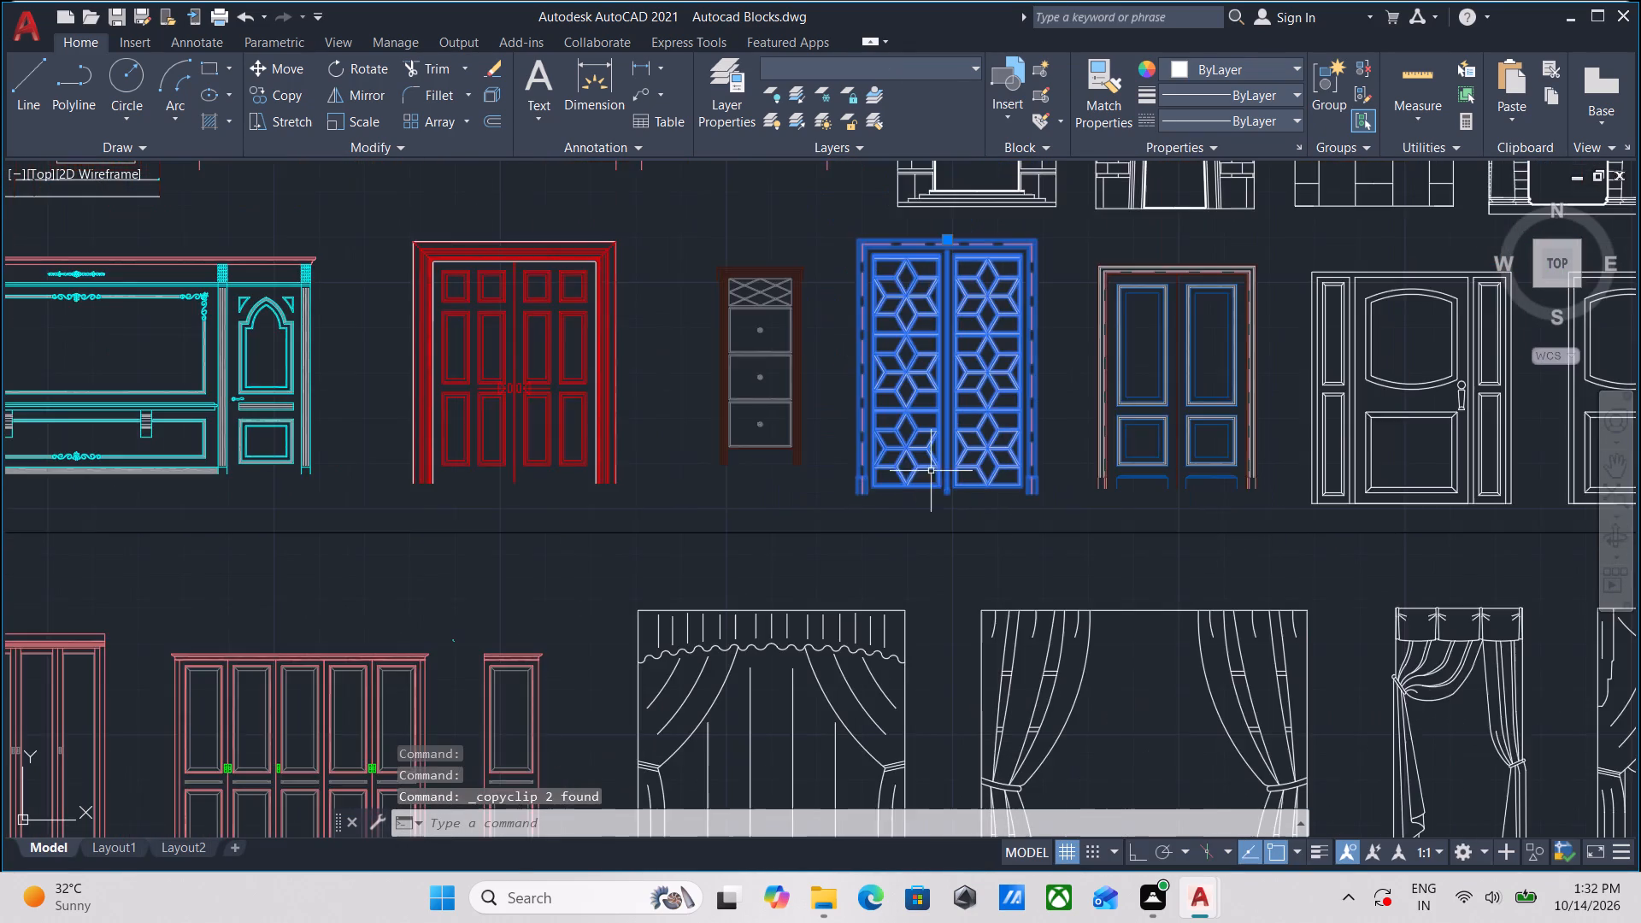
{"action": "scroll", "coordinate": [805, 467], "scroll_direction": "down", "scroll_amount": 2}
{"action": "middle_click_drag", "start_coordinate": [793, 469], "coordinate": [916, 437]}
{"action": "scroll", "coordinate": [843, 425], "scroll_direction": "up", "scroll_amount": 3}
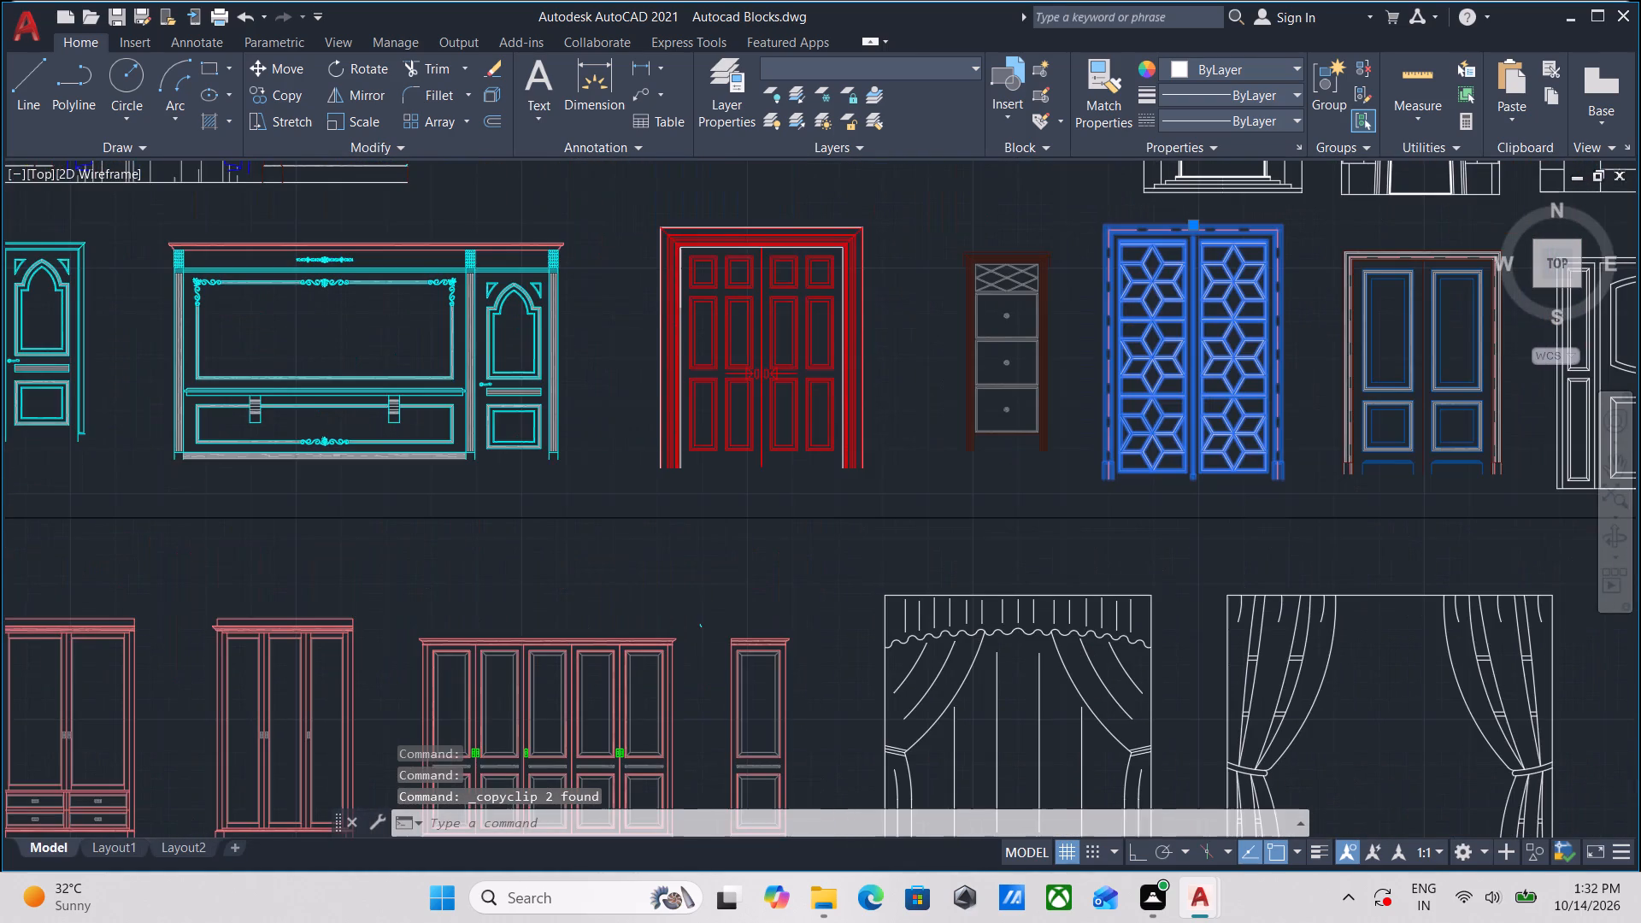
{"action": "scroll", "coordinate": [841, 424], "scroll_direction": "down", "scroll_amount": 1}
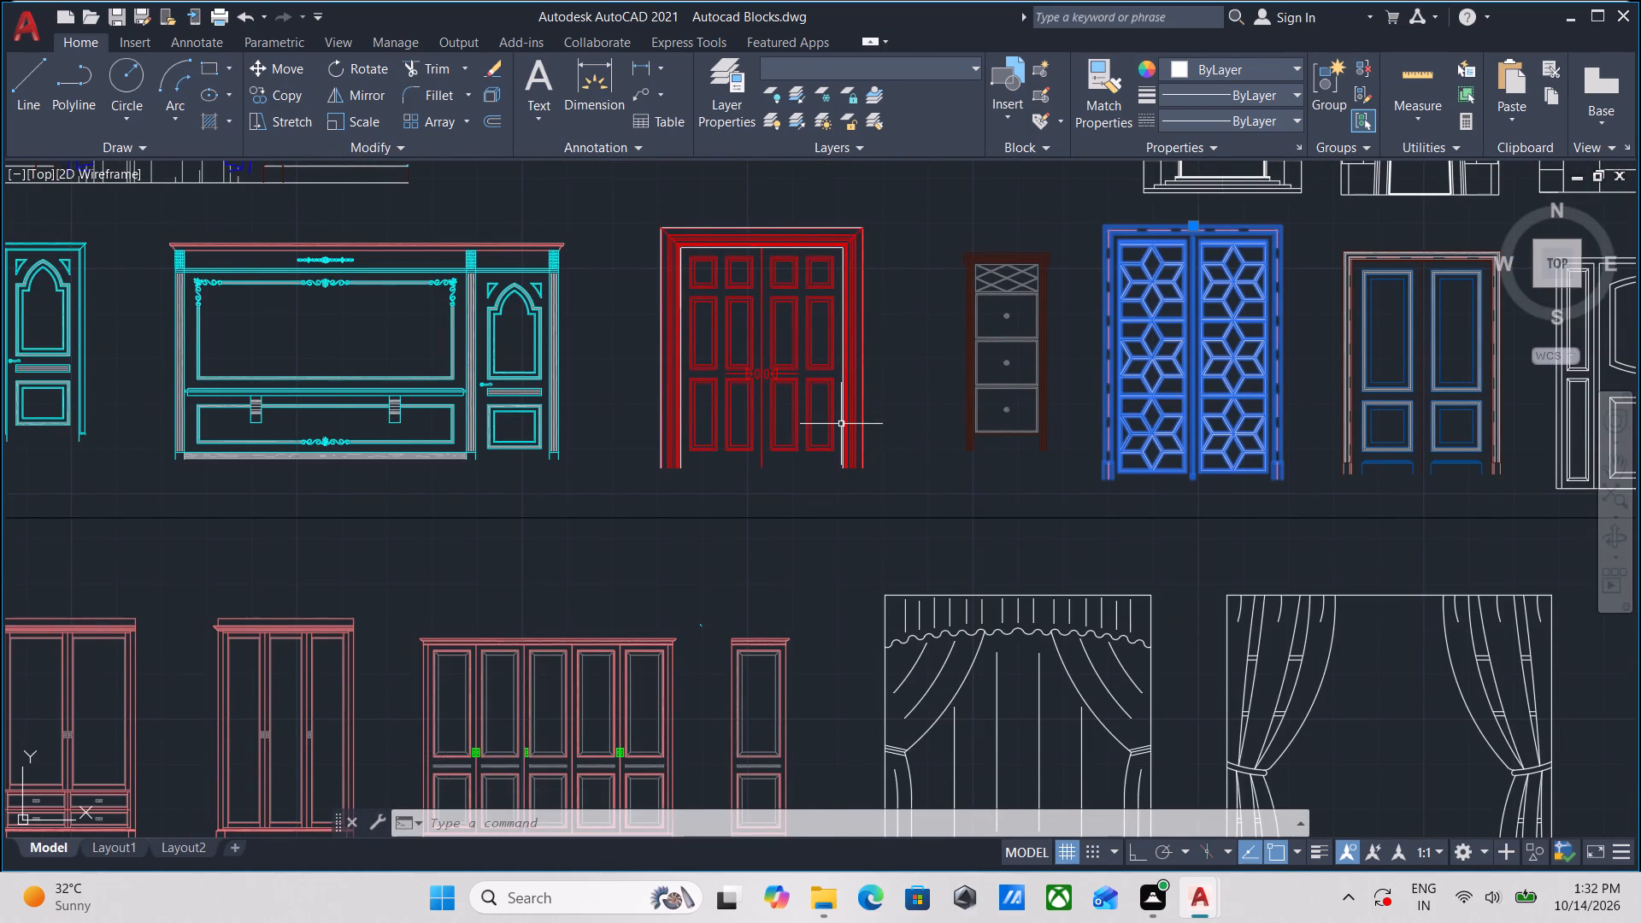
{"action": "scroll", "coordinate": [845, 487], "scroll_direction": "up", "scroll_amount": 2}
{"action": "left_click", "coordinate": [915, 495]}
{"action": "left_click", "coordinate": [794, 382]}
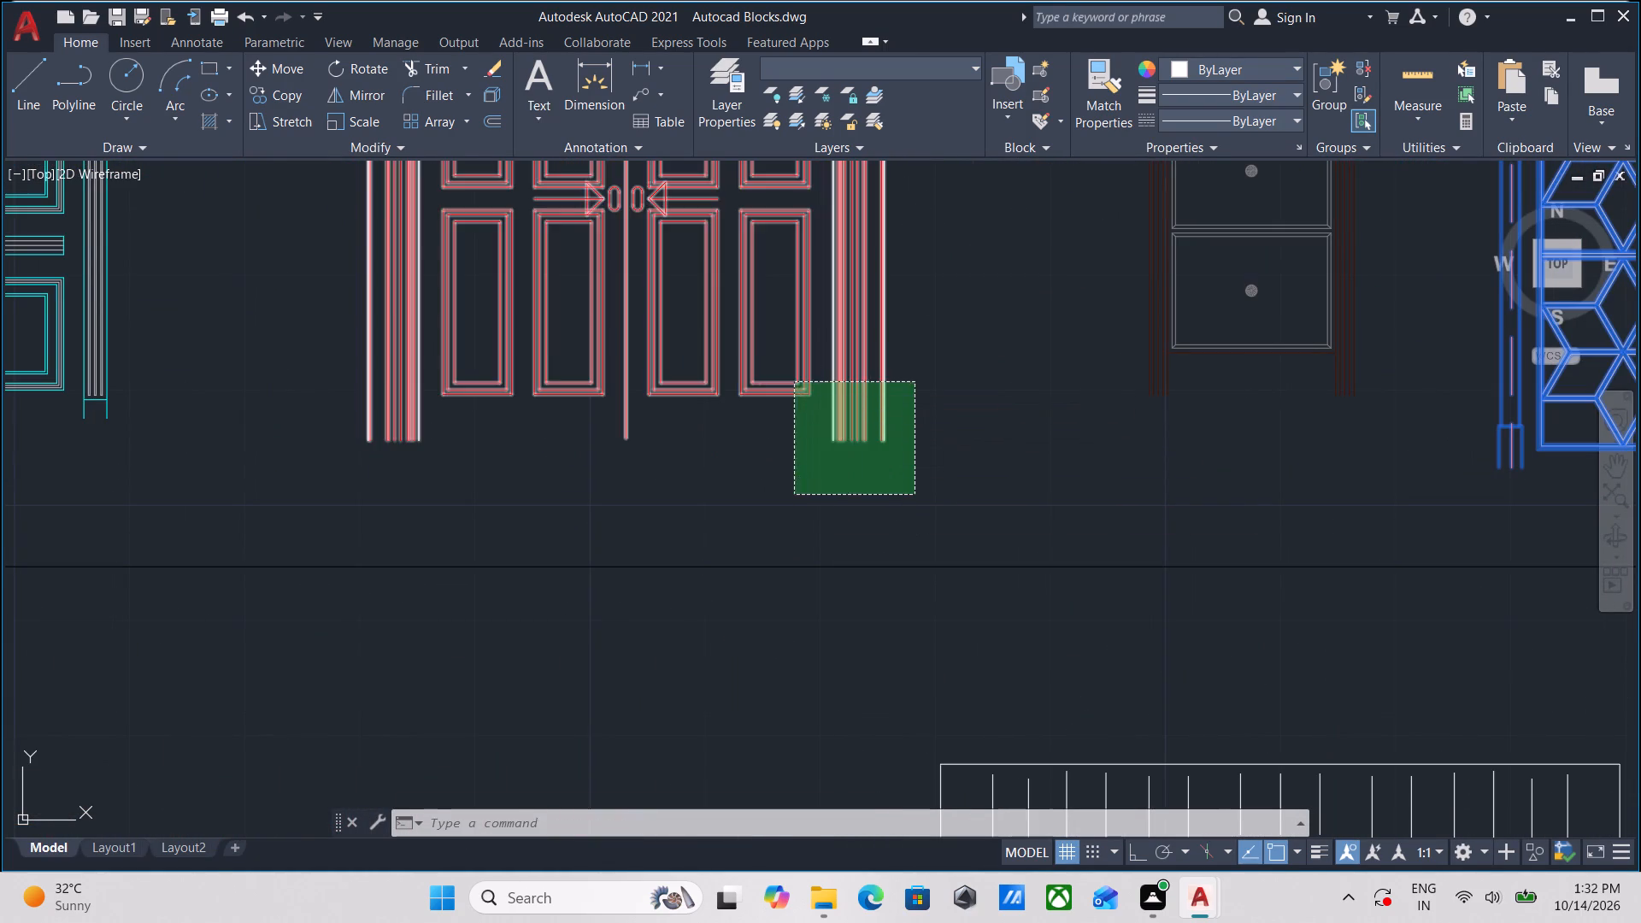
{"action": "scroll", "coordinate": [794, 382], "scroll_direction": "down", "scroll_amount": 1}
{"action": "middle_click_drag", "start_coordinate": [794, 382], "coordinate": [846, 483]}
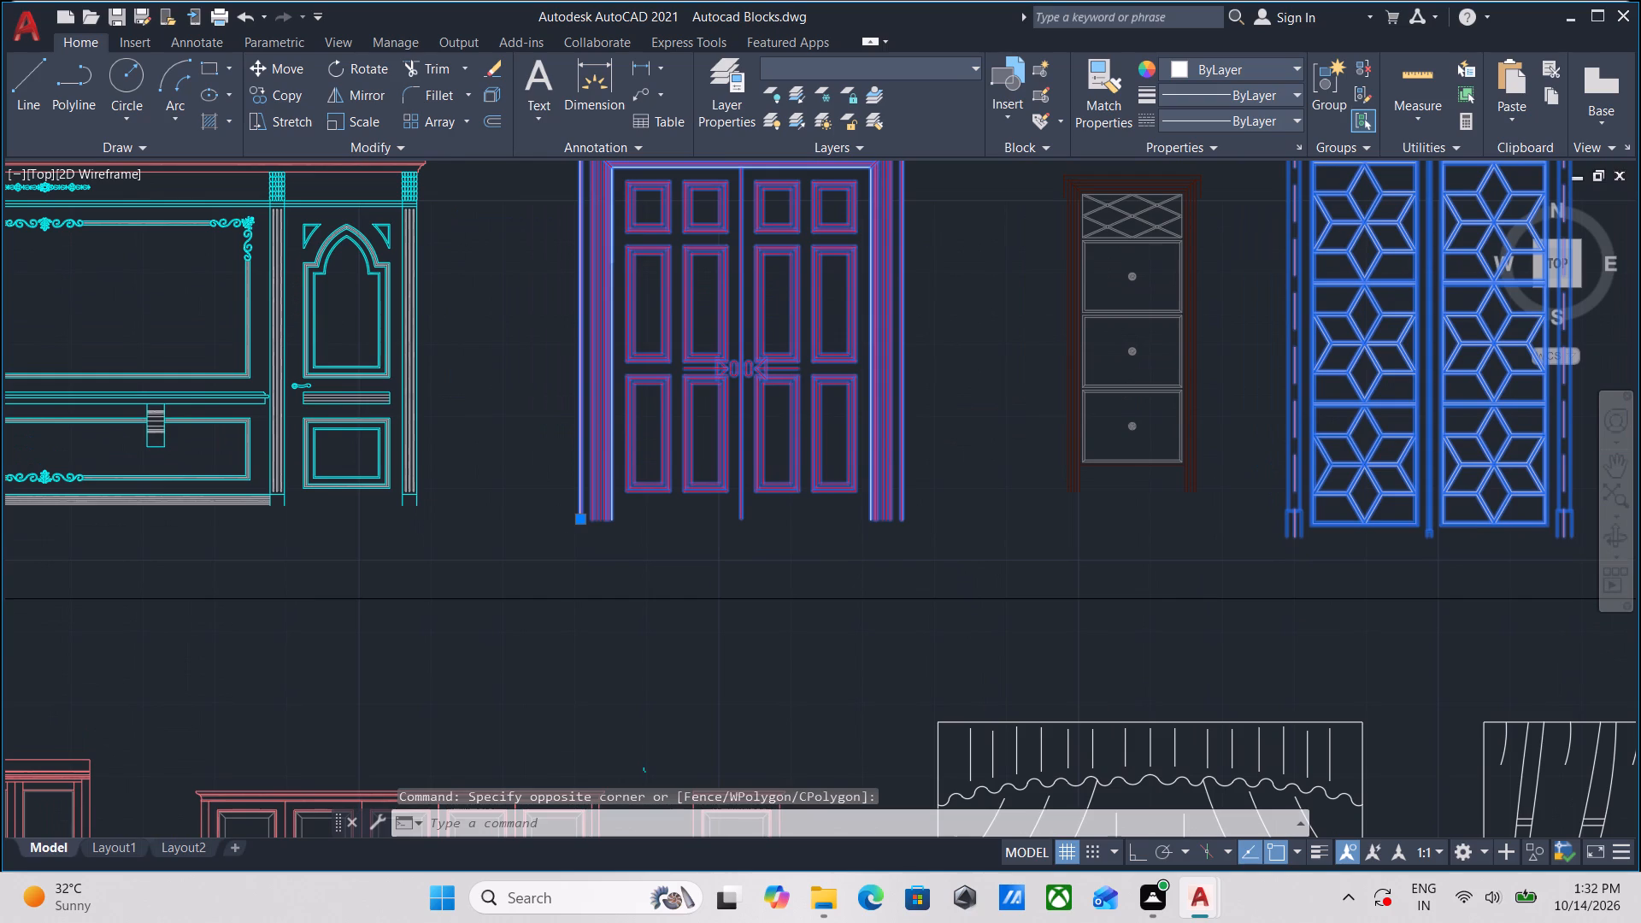
Compare the rows of blue single, double, transom and wardrobe door elevations for further door options.
{"action": "scroll", "coordinate": [846, 483], "scroll_direction": "down", "scroll_amount": 2}
{"action": "middle_click_drag", "start_coordinate": [716, 512], "coordinate": [975, 598]}
{"action": "scroll", "coordinate": [854, 479], "scroll_direction": "down", "scroll_amount": 2}
{"action": "middle_click_drag", "start_coordinate": [854, 479], "coordinate": [968, 684]}
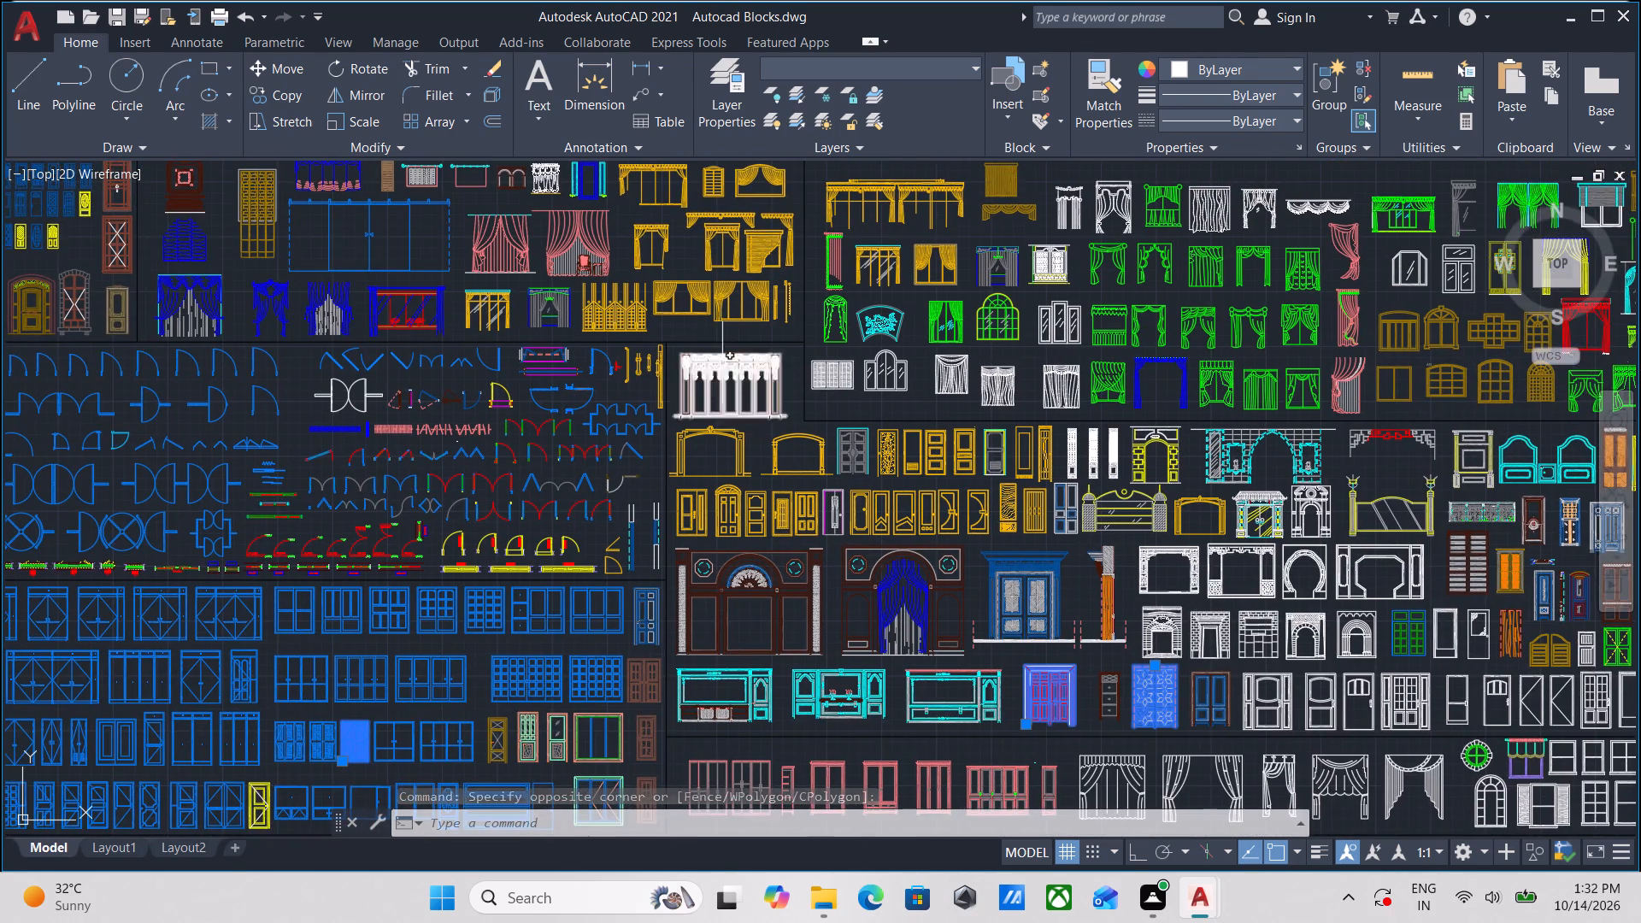
{"action": "middle_click_drag", "start_coordinate": [722, 363], "coordinate": [771, 459]}
{"action": "middle_click_drag", "start_coordinate": [917, 493], "coordinate": [804, 322]}
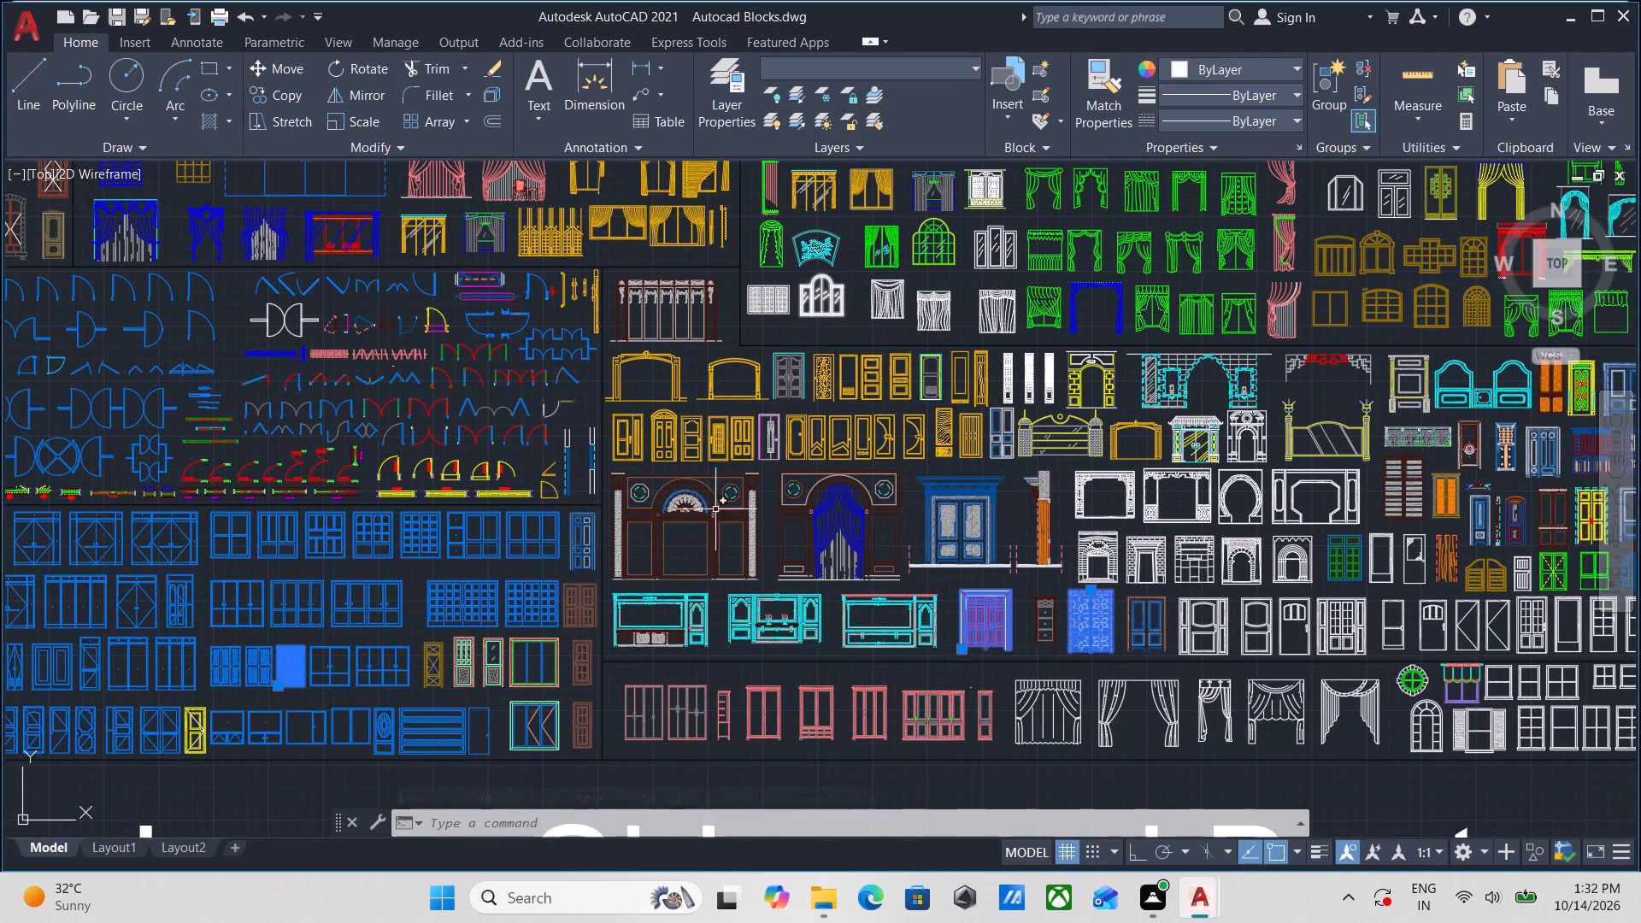
{"action": "middle_click_drag", "start_coordinate": [343, 460], "coordinate": [509, 258]}
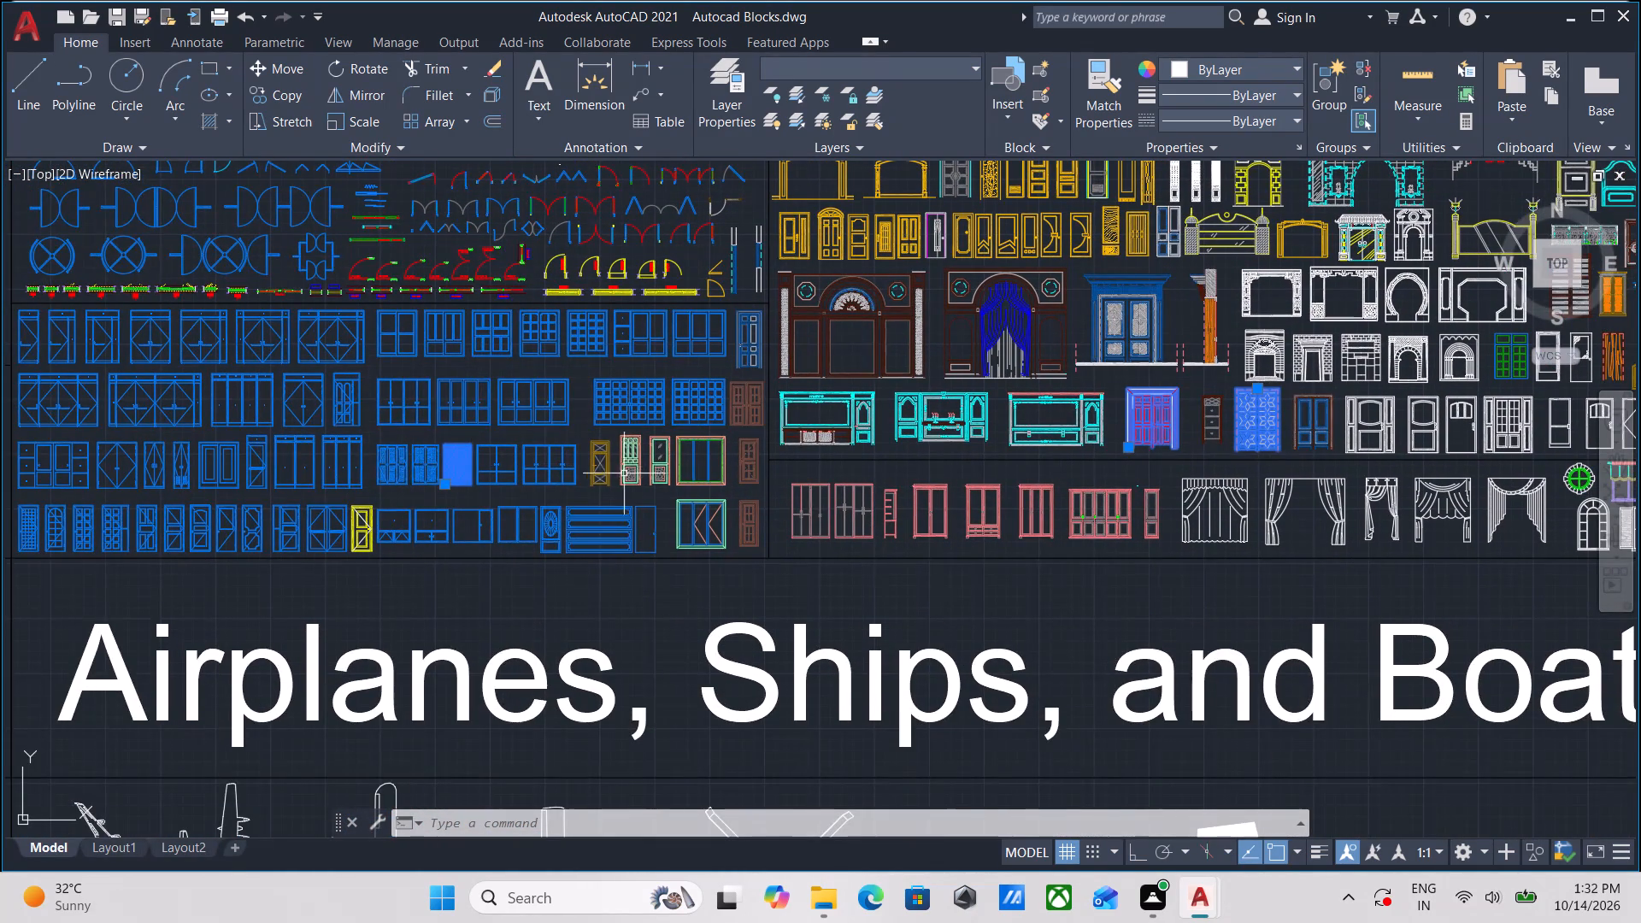
{"action": "scroll", "coordinate": [721, 546], "scroll_direction": "up", "scroll_amount": 3}
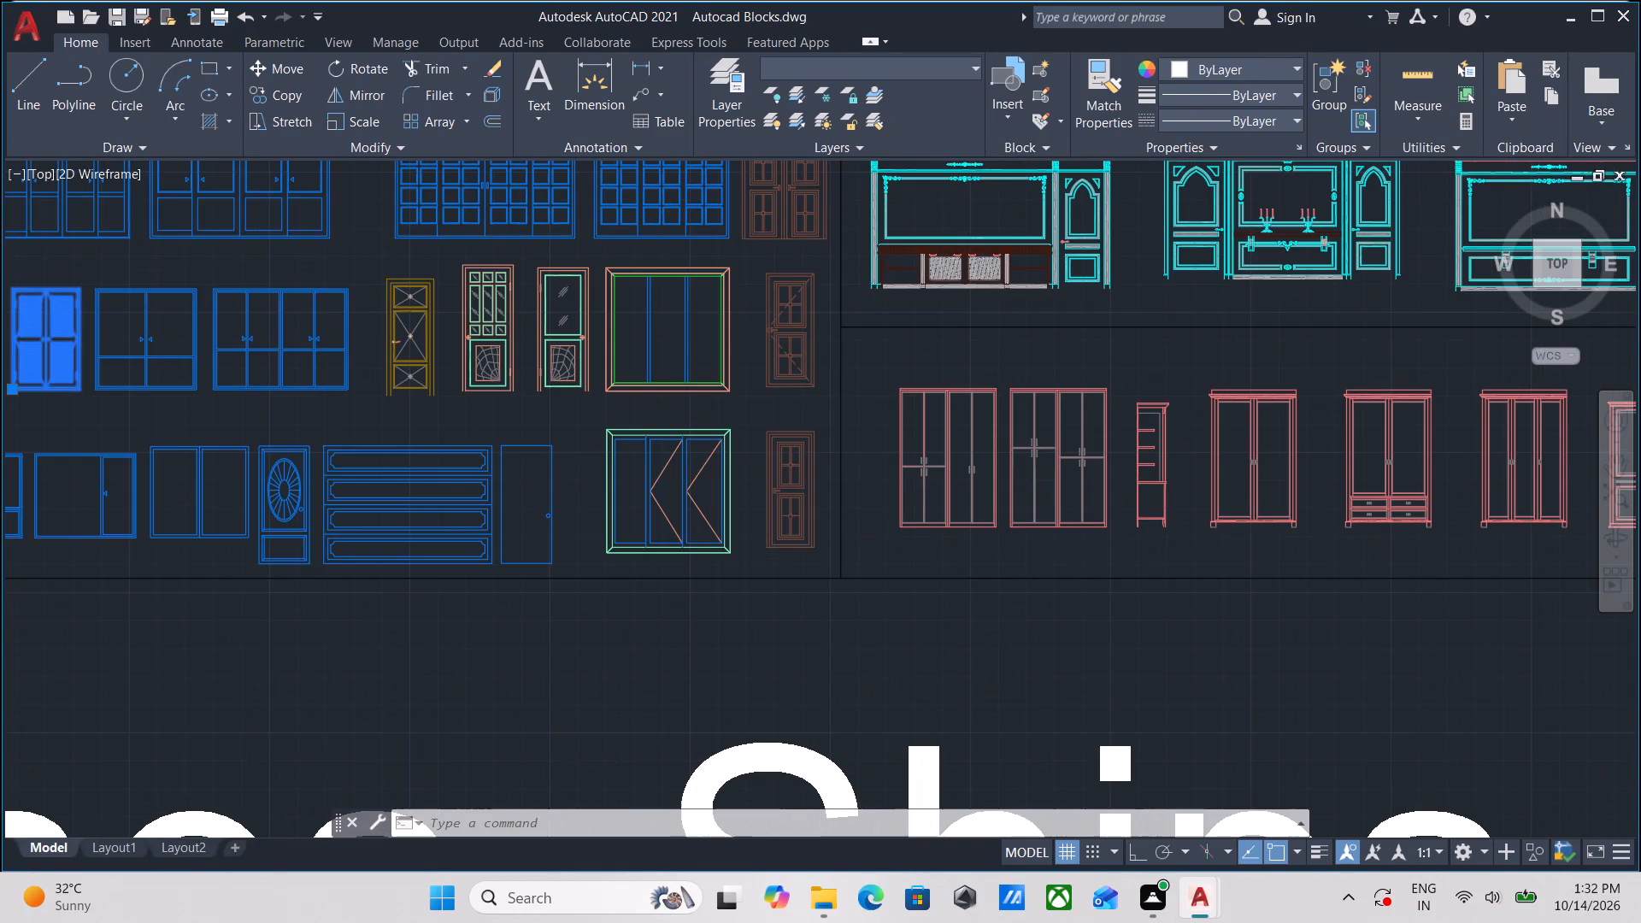
{"action": "scroll", "coordinate": [723, 545], "scroll_direction": "down", "scroll_amount": 3}
{"action": "middle_click_drag", "start_coordinate": [555, 550], "coordinate": [903, 544]}
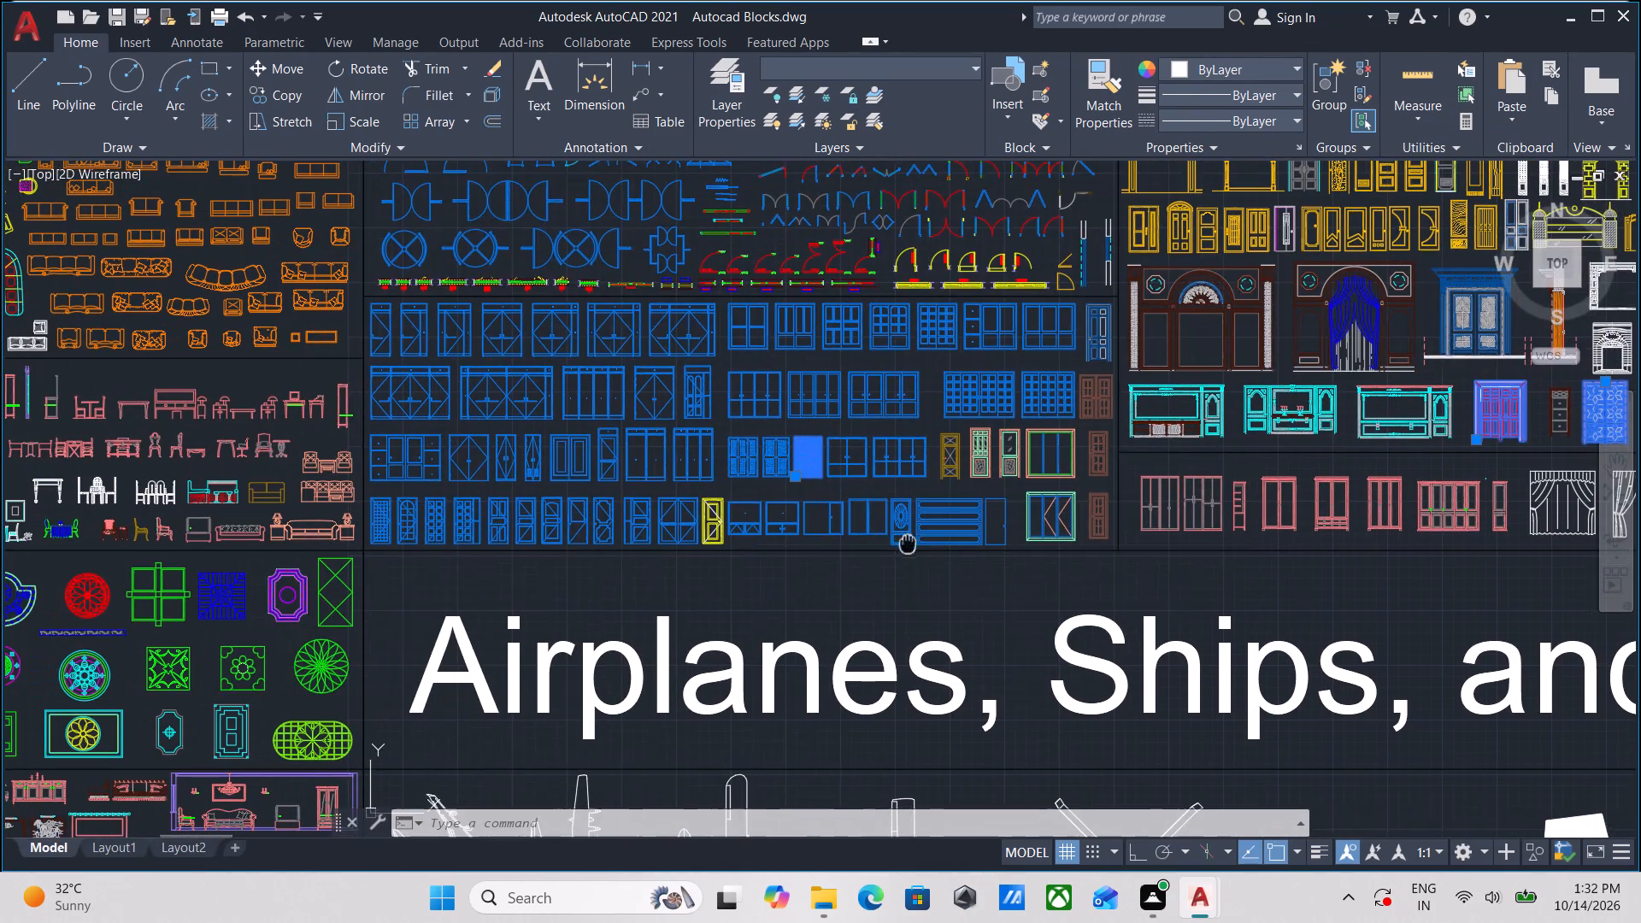
{"action": "scroll", "coordinate": [306, 492], "scroll_direction": "up", "scroll_amount": 1}
{"action": "scroll", "coordinate": [470, 468], "scroll_direction": "up", "scroll_amount": 2}
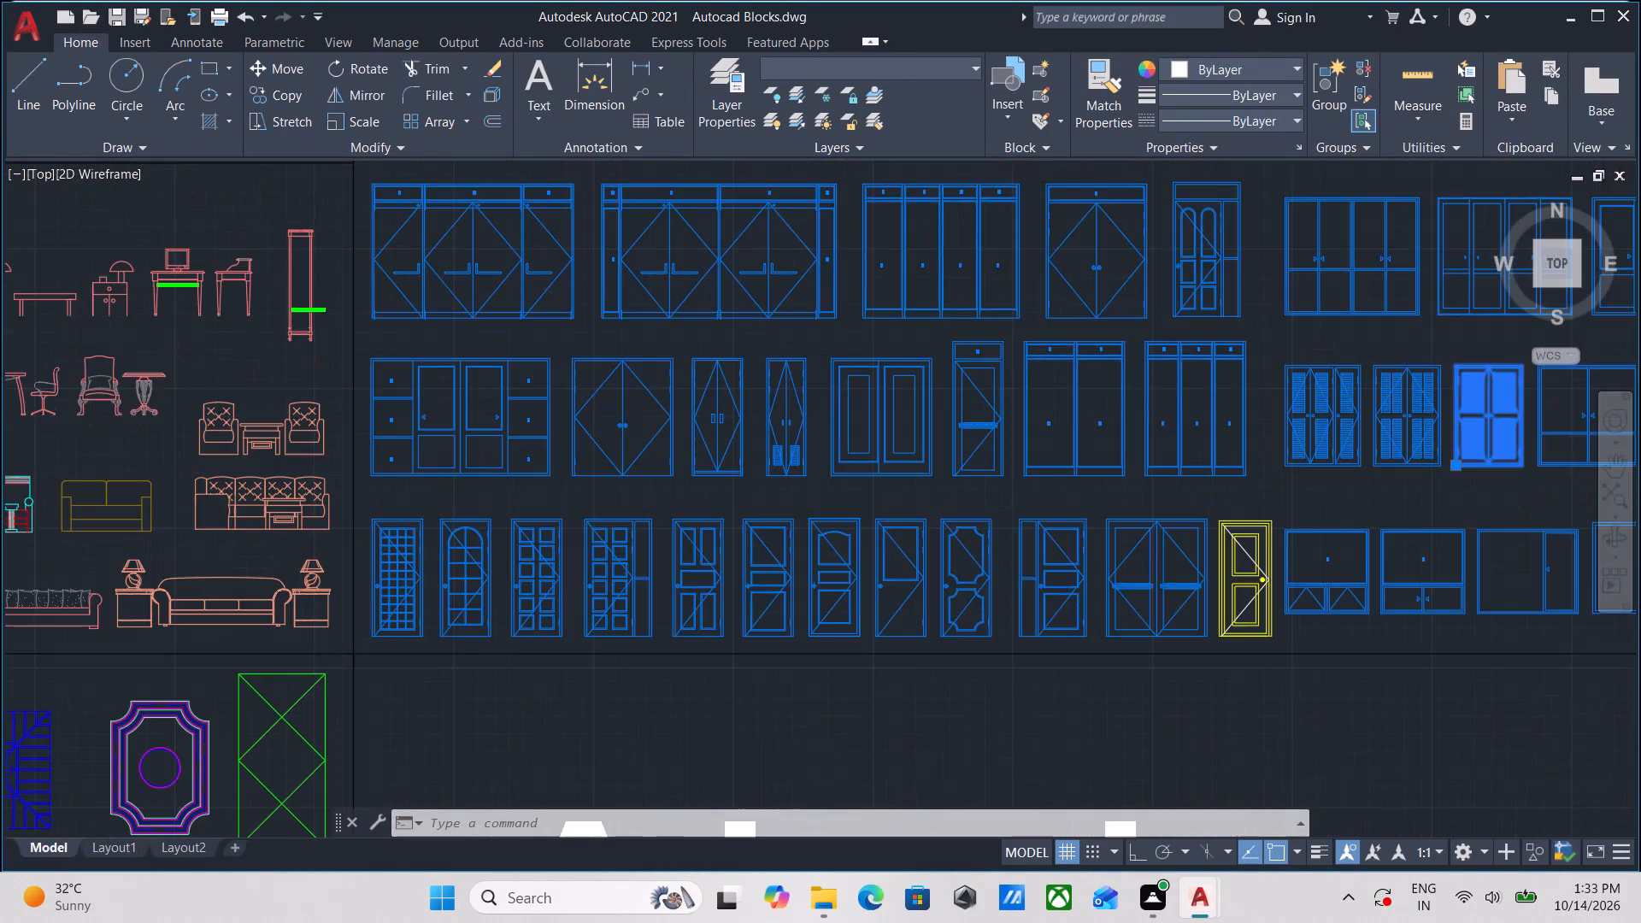
{"action": "middle_click_drag", "start_coordinate": [471, 485], "coordinate": [550, 672]}
{"action": "middle_click_drag", "start_coordinate": [544, 431], "coordinate": [590, 660]}
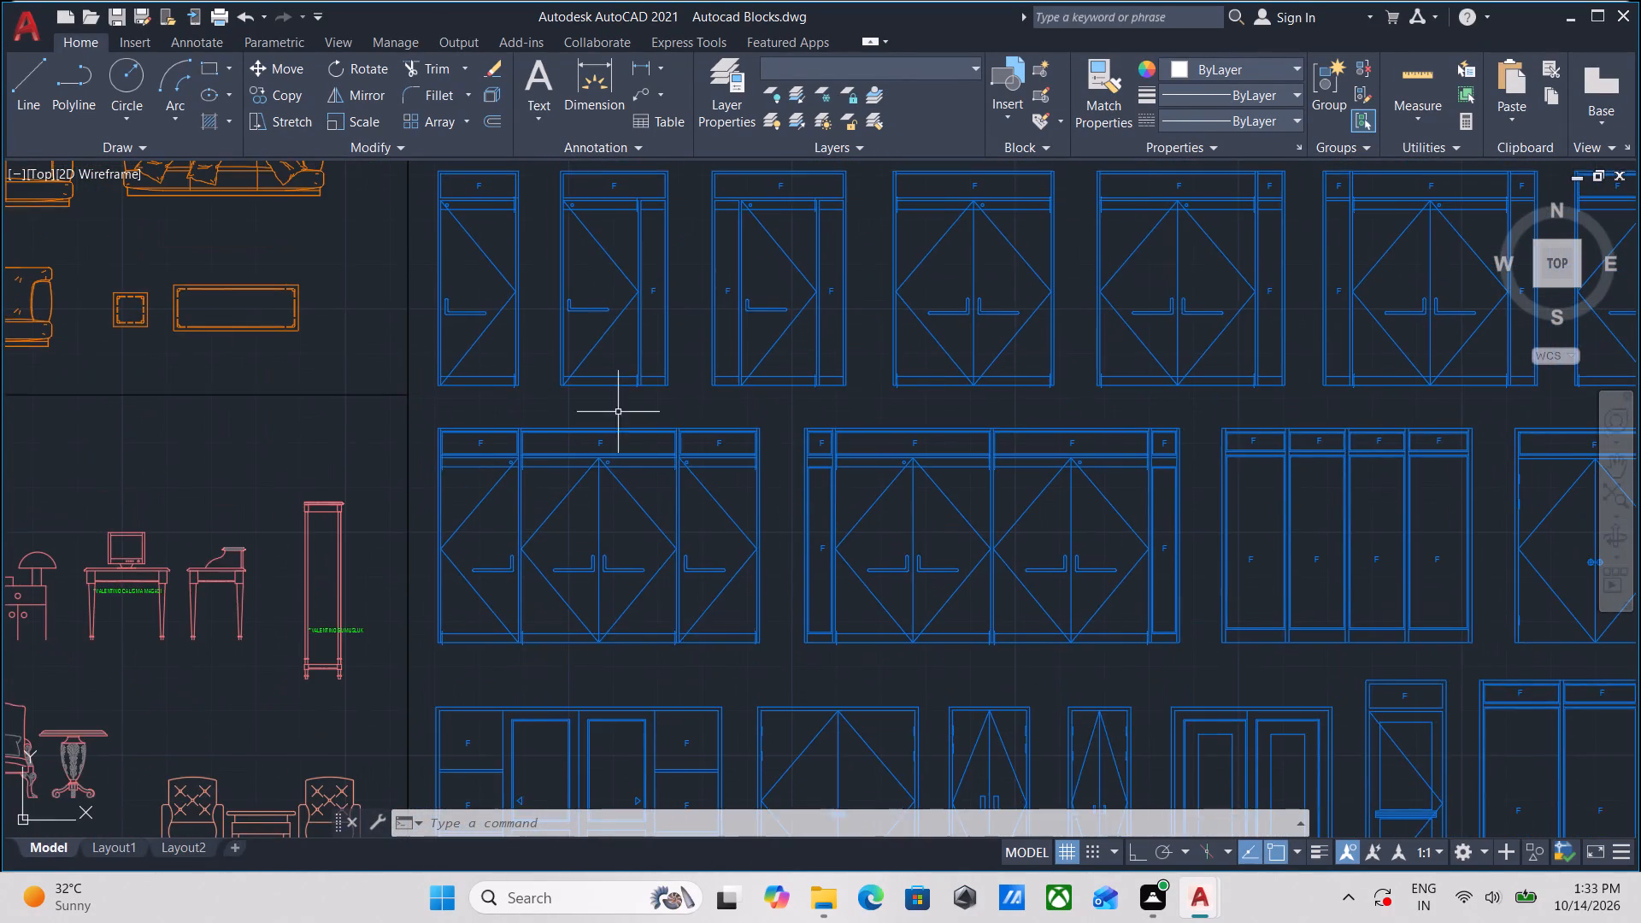
{"action": "middle_click_drag", "start_coordinate": [625, 403], "coordinate": [650, 656]}
{"action": "middle_click_drag", "start_coordinate": [664, 357], "coordinate": [666, 575]}
{"action": "scroll", "coordinate": [782, 466], "scroll_direction": "down", "scroll_amount": 3}
{"action": "scroll", "coordinate": [868, 430], "scroll_direction": "down", "scroll_amount": 1}
Examine the small blue doors and ornate arched entrance doors in the section beneath the Doors, Windows, & Curtains heading.
{"action": "middle_click_drag", "start_coordinate": [868, 430], "coordinate": [864, 433]}
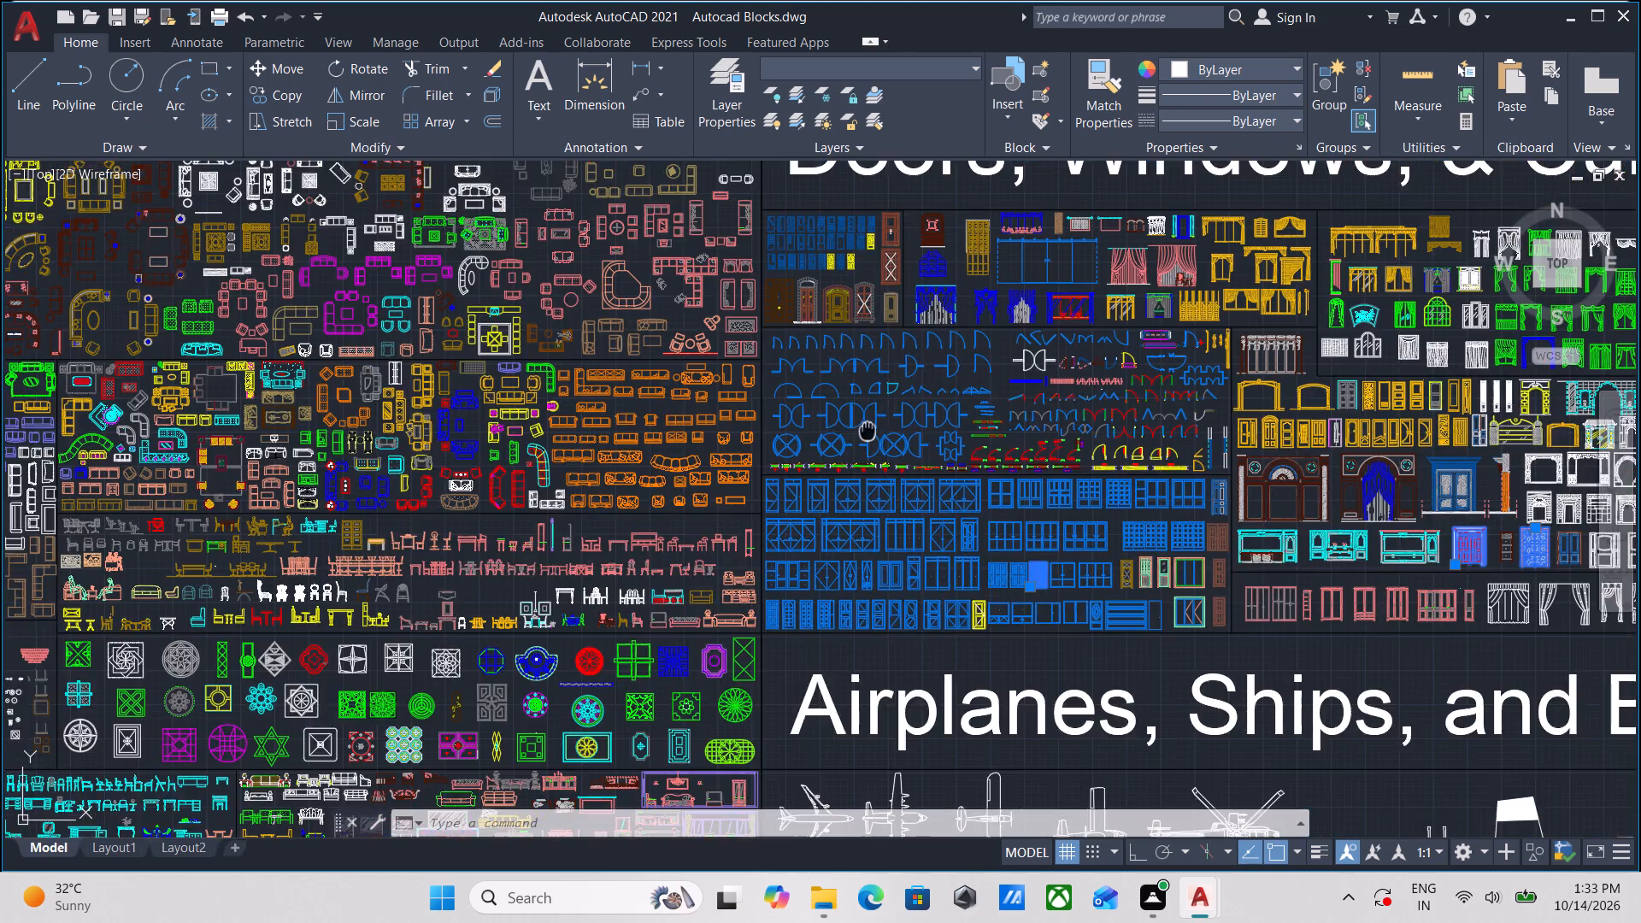
{"action": "middle_click_drag", "start_coordinate": [864, 433], "coordinate": [560, 603]}
{"action": "scroll", "coordinate": [560, 424], "scroll_direction": "up", "scroll_amount": 3}
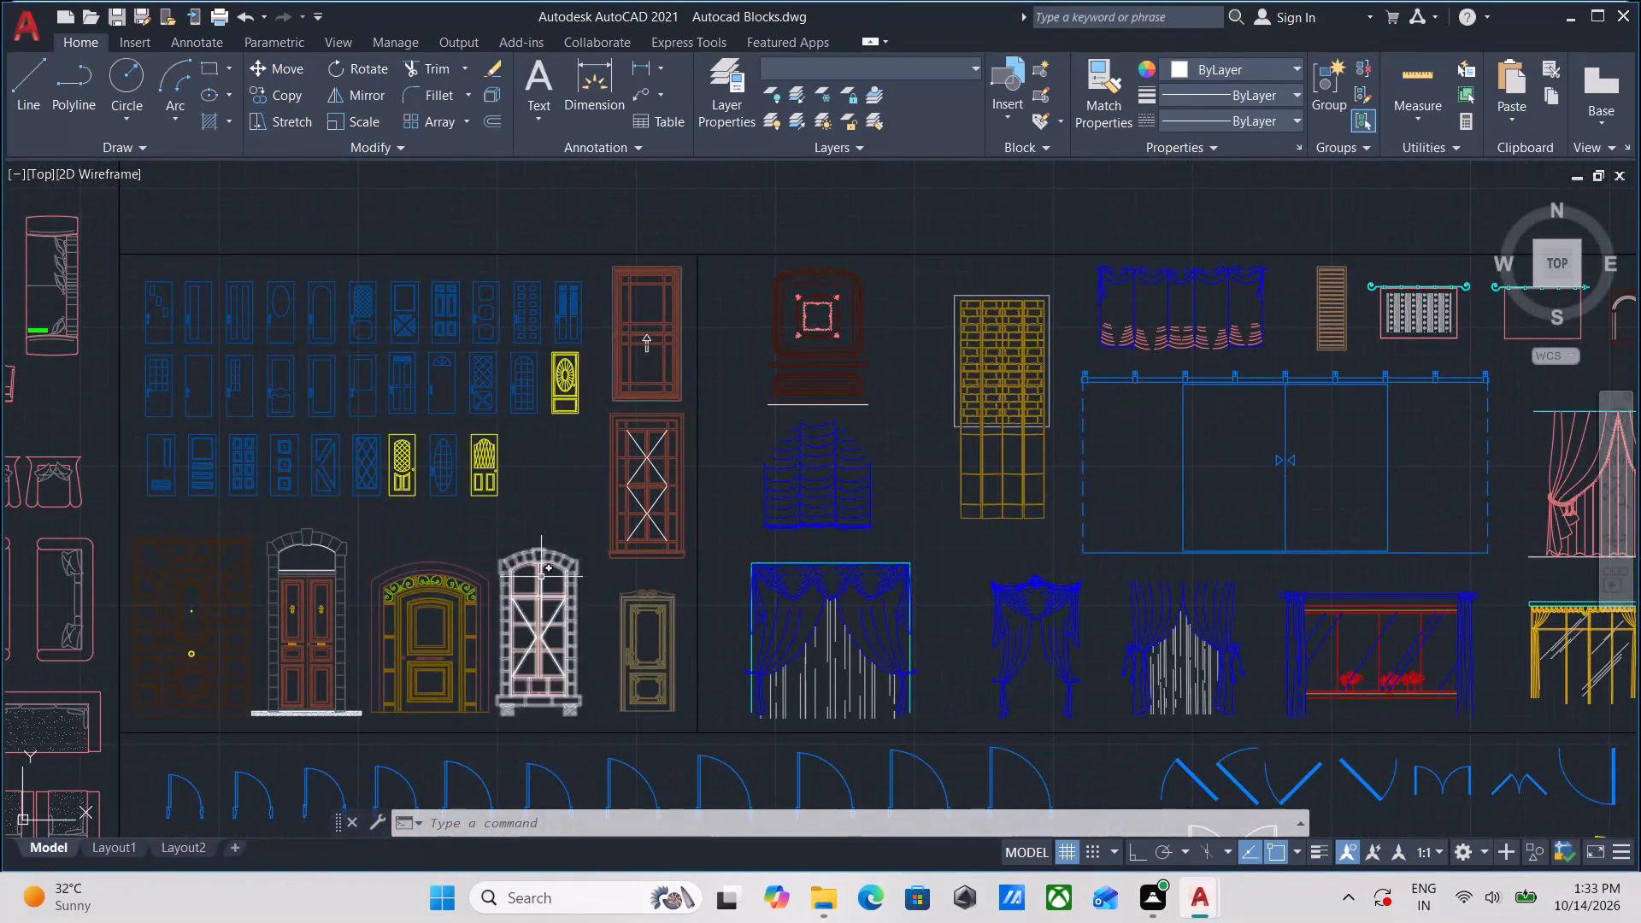
{"action": "scroll", "coordinate": [350, 662], "scroll_direction": "up", "scroll_amount": 1}
{"action": "middle_click_drag", "start_coordinate": [321, 660], "coordinate": [557, 576]}
{"action": "scroll", "coordinate": [551, 589], "scroll_direction": "up", "scroll_amount": 3}
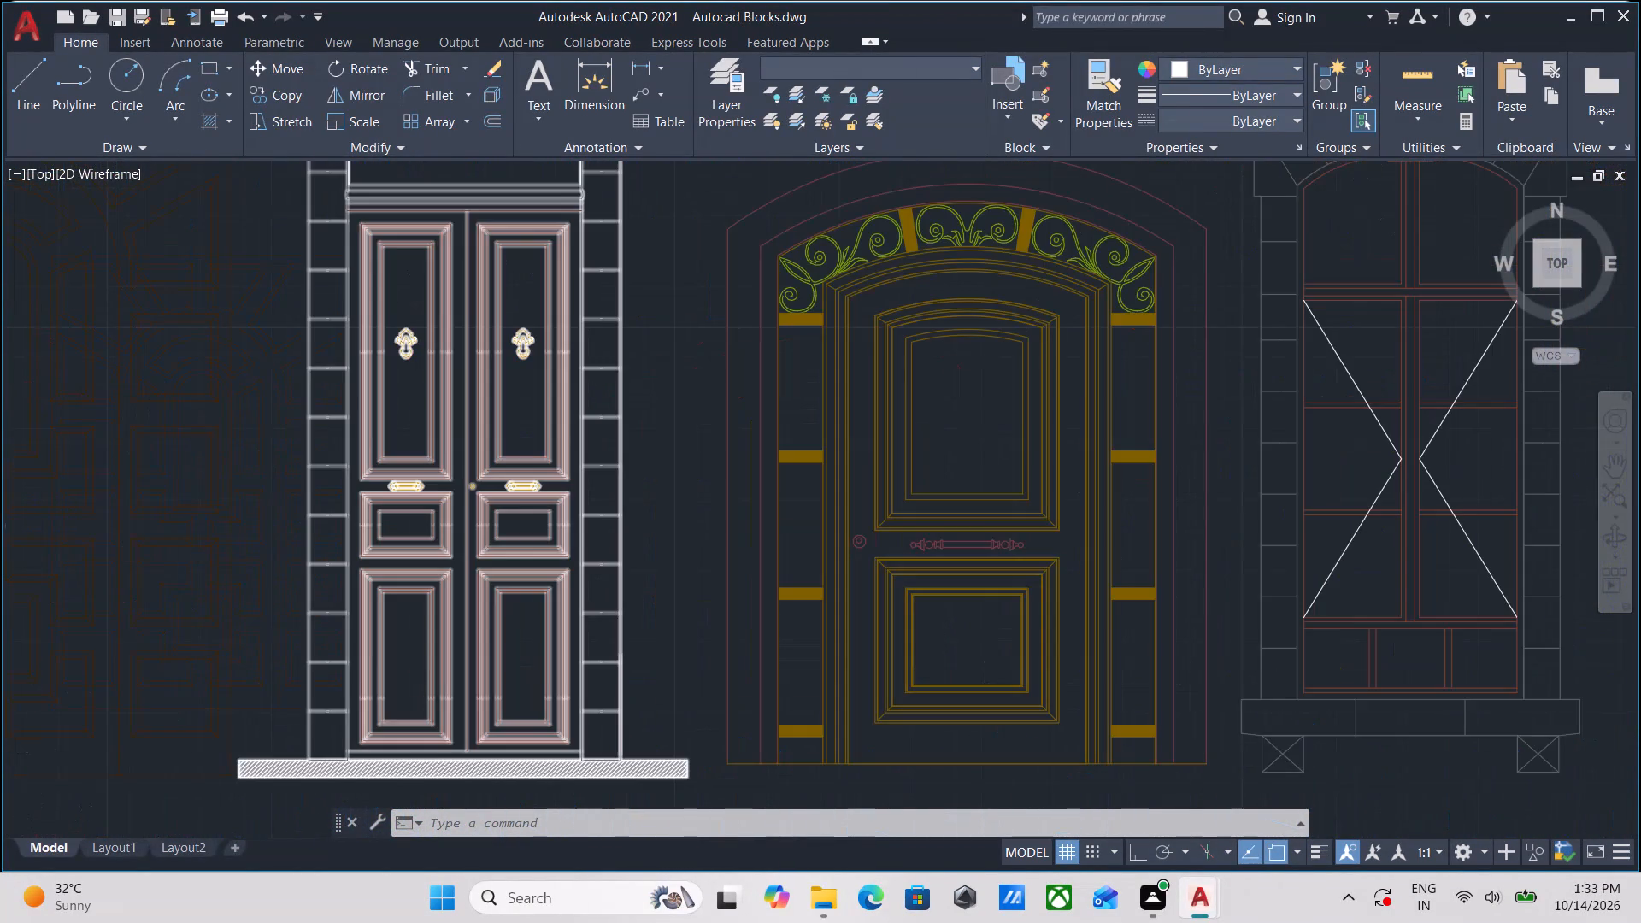
{"action": "scroll", "coordinate": [544, 600], "scroll_direction": "down", "scroll_amount": 2}
{"action": "middle_click_drag", "start_coordinate": [544, 600], "coordinate": [720, 585]}
{"action": "scroll", "coordinate": [733, 579], "scroll_direction": "down", "scroll_amount": 2}
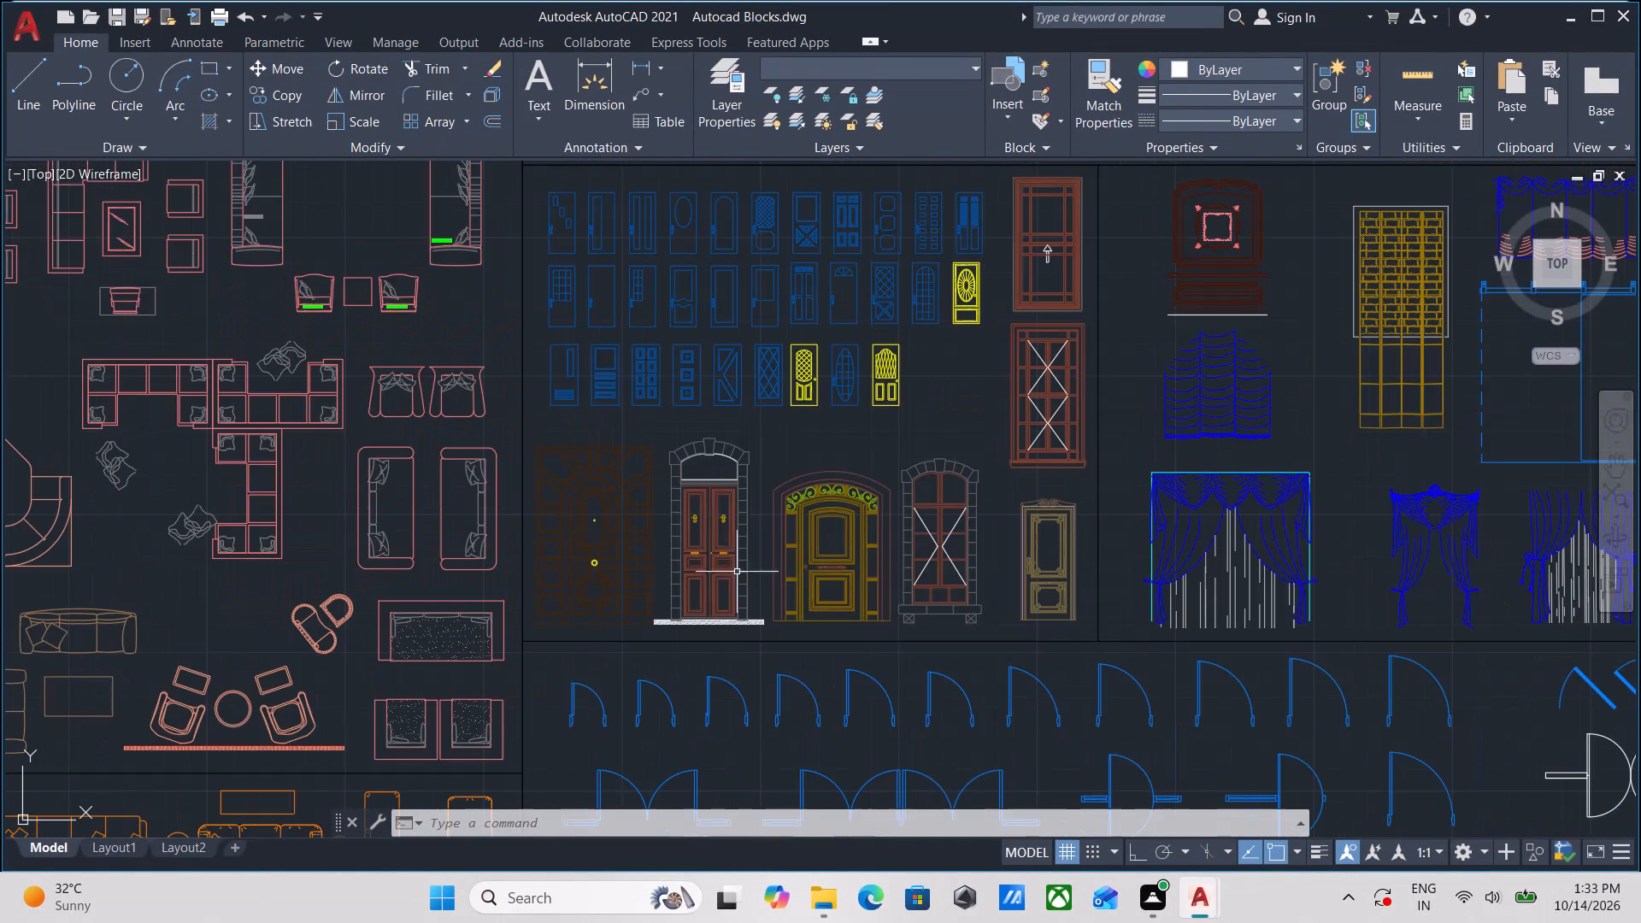
{"action": "middle_click_drag", "start_coordinate": [775, 446], "coordinate": [758, 509]}
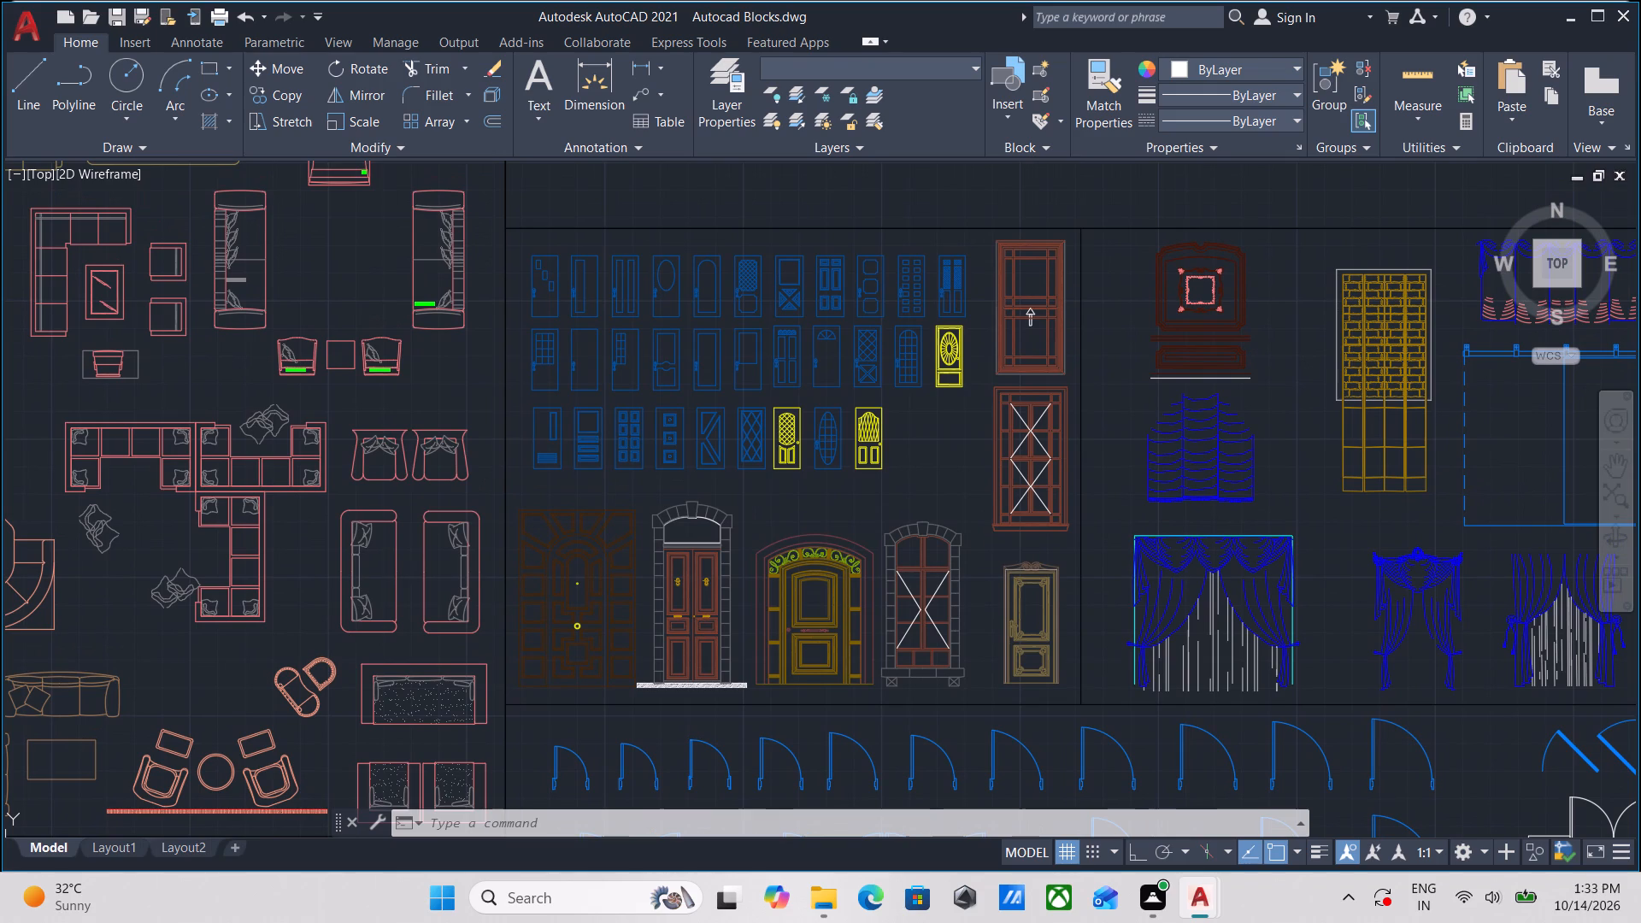
{"action": "middle_click_drag", "start_coordinate": [876, 499], "coordinate": [393, 474]}
{"action": "scroll", "coordinate": [395, 475], "scroll_direction": "down", "scroll_amount": 2}
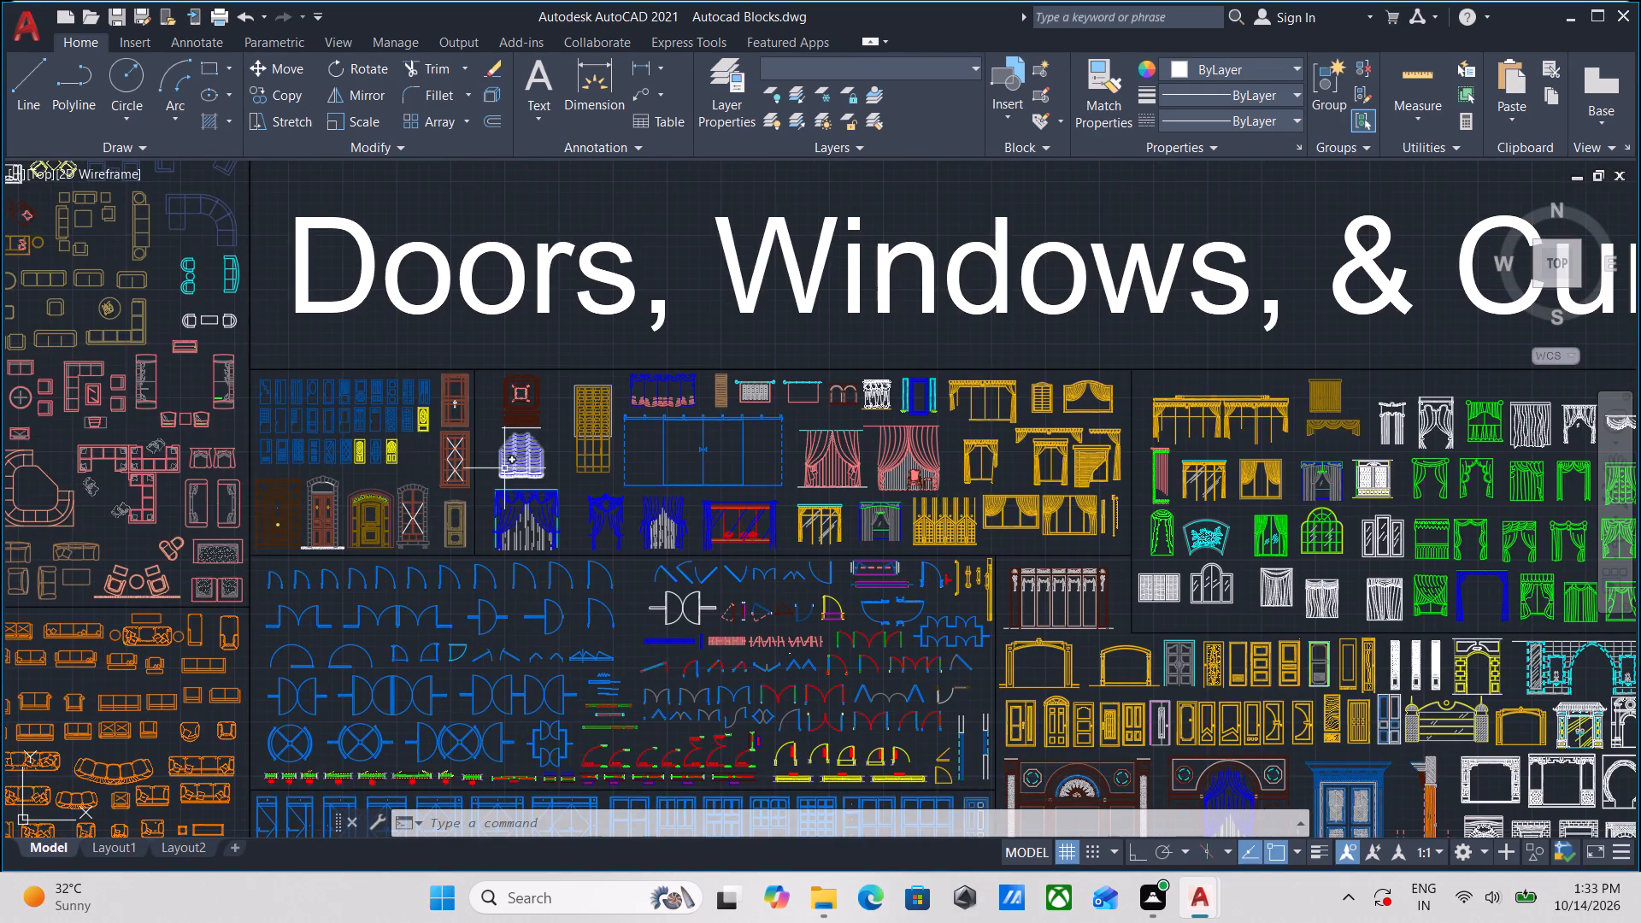
{"action": "scroll", "coordinate": [521, 538], "scroll_direction": "down", "scroll_amount": 1}
{"action": "middle_click_drag", "start_coordinate": [521, 538], "coordinate": [622, 436]}
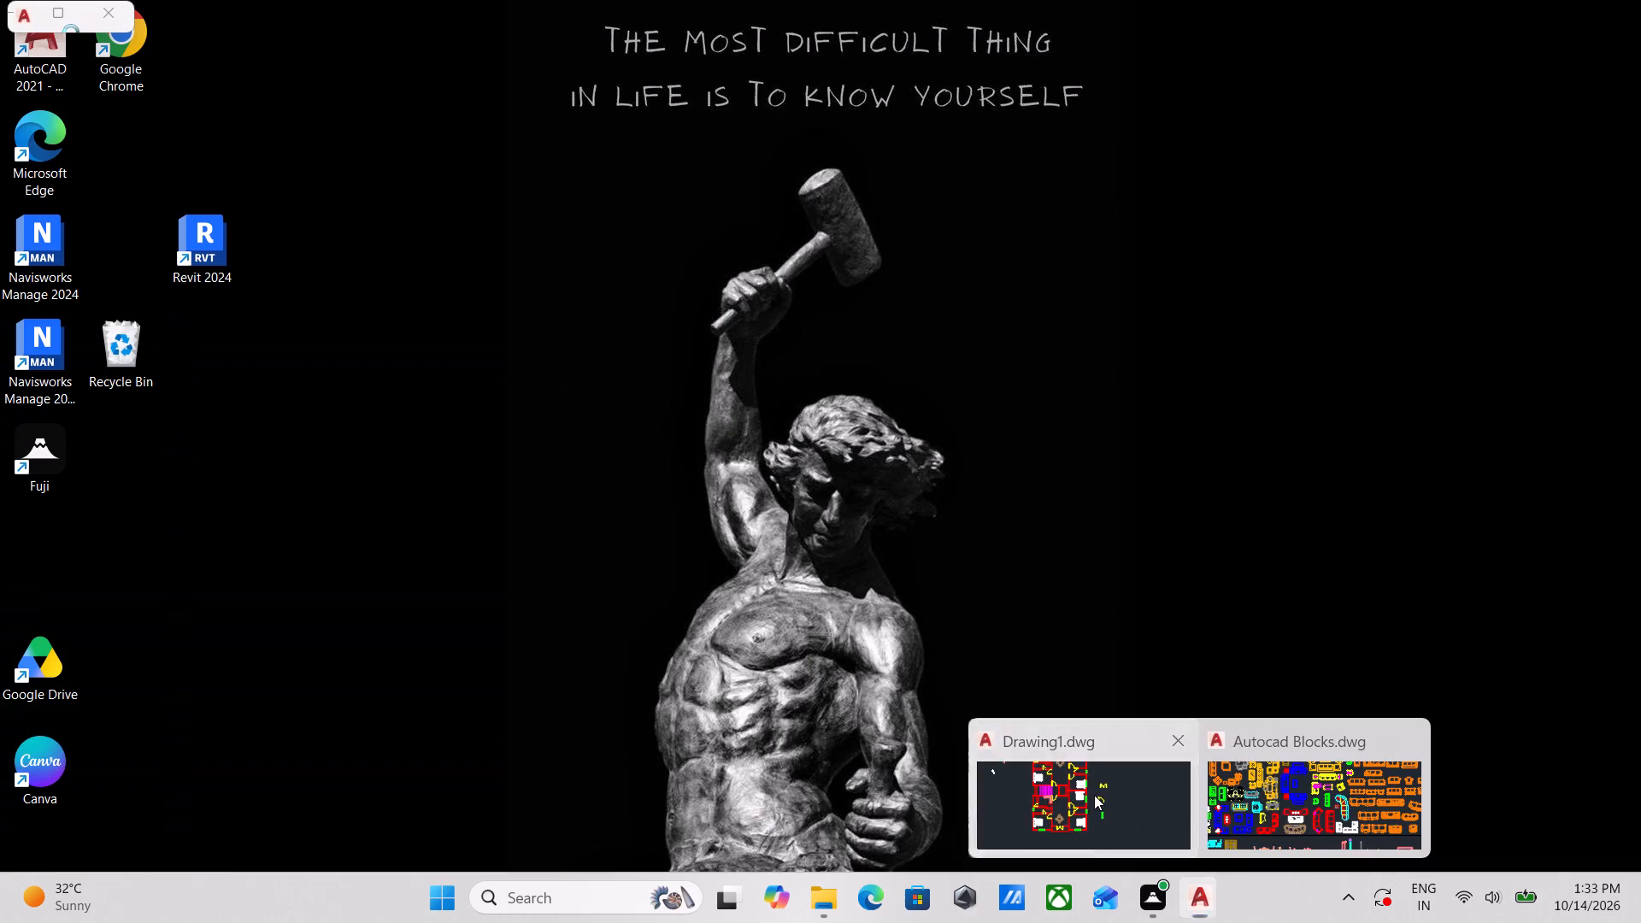
Switch to Drawing1 and find the empty area beside the vertical elevation guide lines.
{"action": "left_click", "coordinate": [1094, 795]}
{"action": "scroll", "coordinate": [708, 491], "scroll_direction": "down", "scroll_amount": 3}
{"action": "scroll", "coordinate": [678, 534], "scroll_direction": "up", "scroll_amount": 6}
{"action": "scroll", "coordinate": [728, 499], "scroll_direction": "down", "scroll_amount": 2}
{"action": "middle_click_drag", "start_coordinate": [728, 499], "coordinate": [612, 647]}
{"action": "scroll", "coordinate": [517, 517], "scroll_direction": "down", "scroll_amount": 2}
{"action": "middle_click_drag", "start_coordinate": [517, 519], "coordinate": [571, 676]}
{"action": "scroll", "coordinate": [667, 753], "scroll_direction": "up", "scroll_amount": 2}
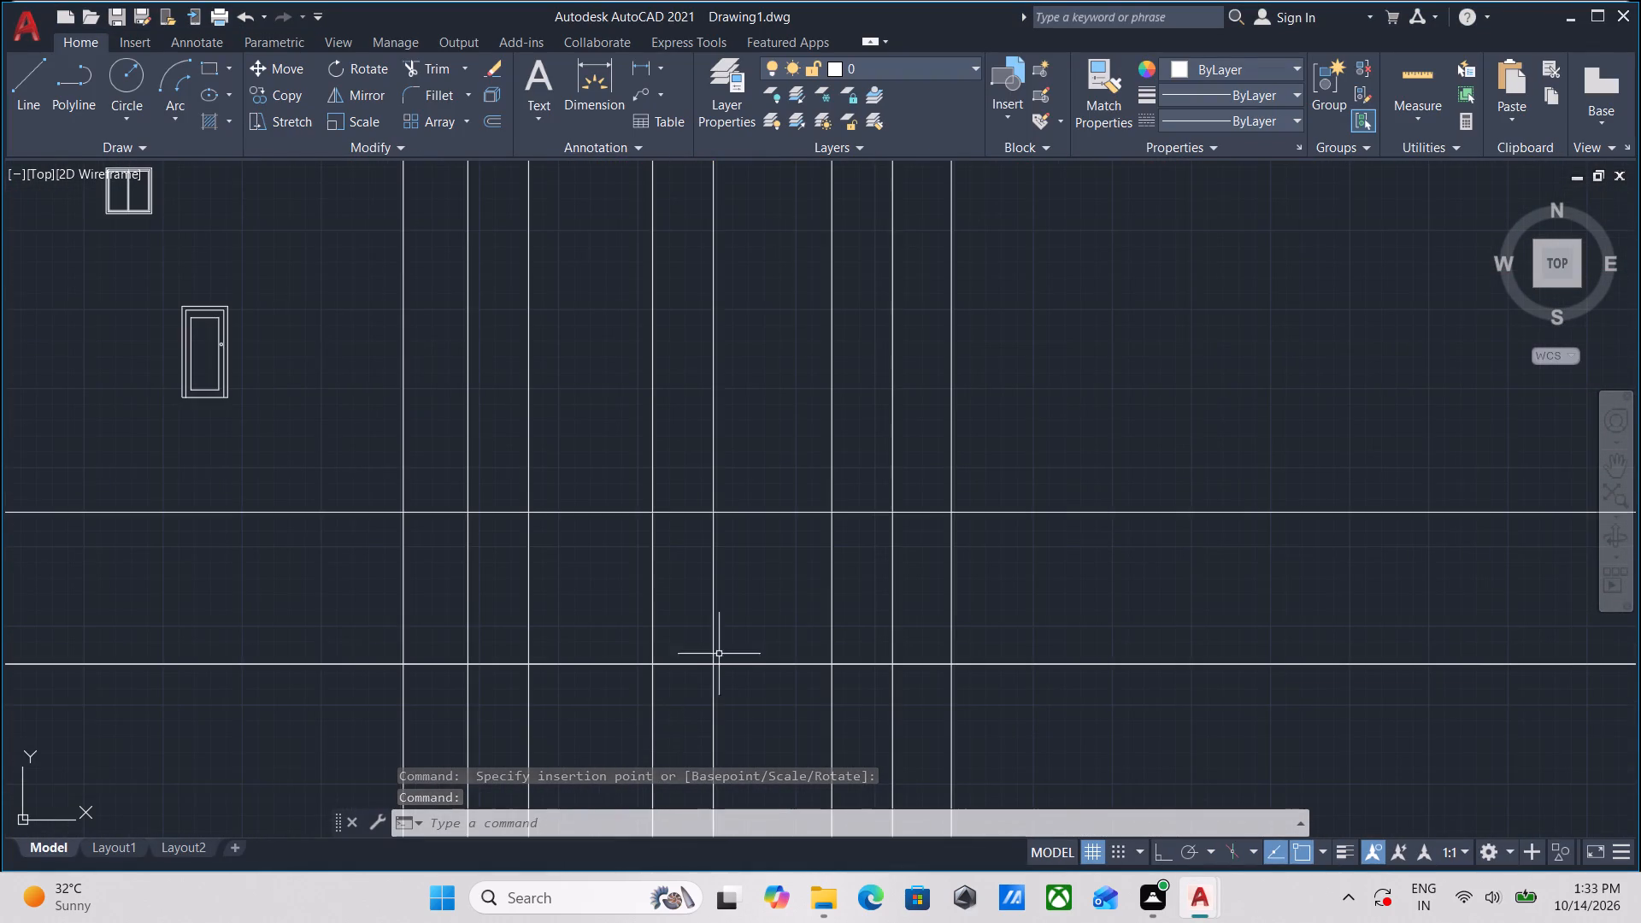
{"action": "middle_click_drag", "start_coordinate": [808, 601], "coordinate": [613, 636]}
{"action": "scroll", "coordinate": [1003, 530], "scroll_direction": "down", "scroll_amount": 1}
{"action": "middle_click_drag", "start_coordinate": [1003, 530], "coordinate": [824, 625]}
{"action": "middle_click_drag", "start_coordinate": [1002, 520], "coordinate": [816, 557]}
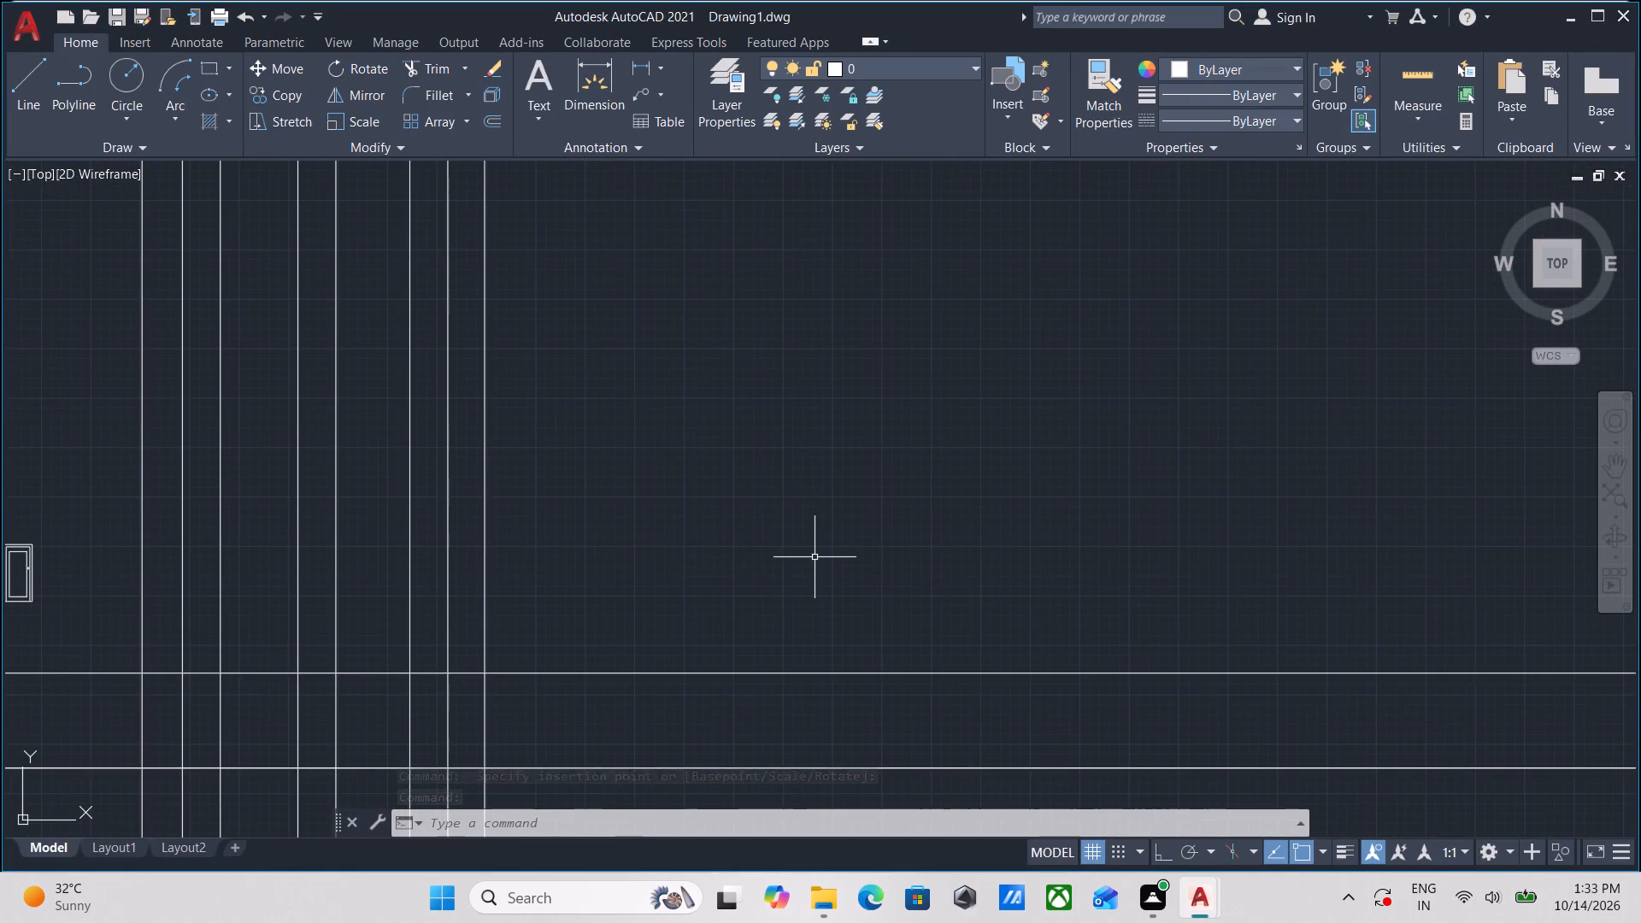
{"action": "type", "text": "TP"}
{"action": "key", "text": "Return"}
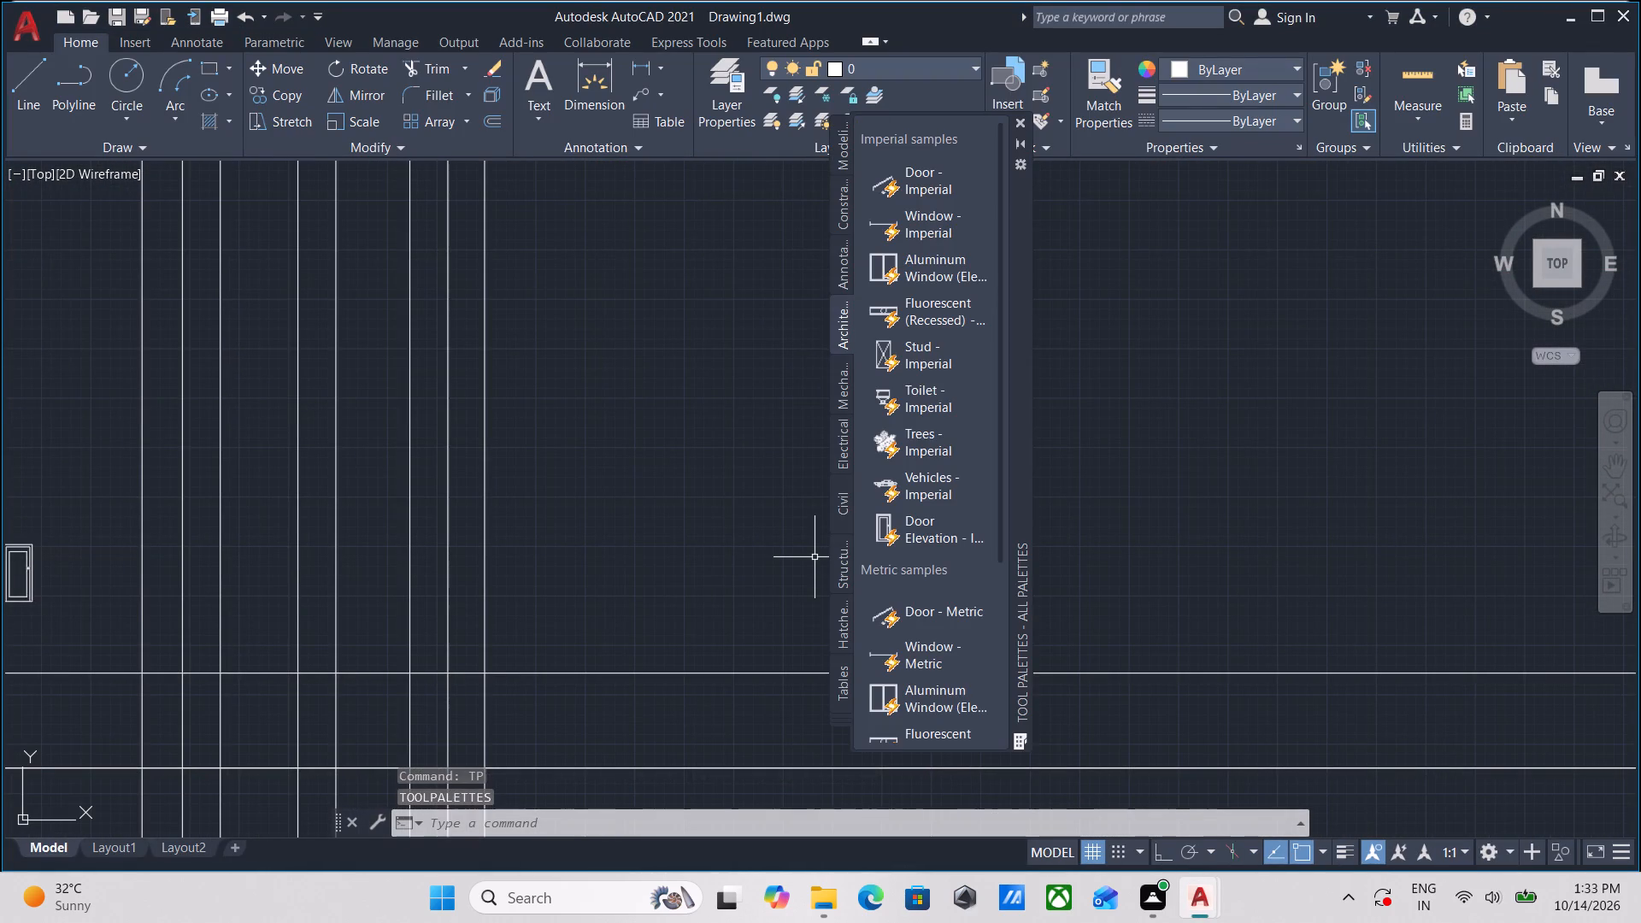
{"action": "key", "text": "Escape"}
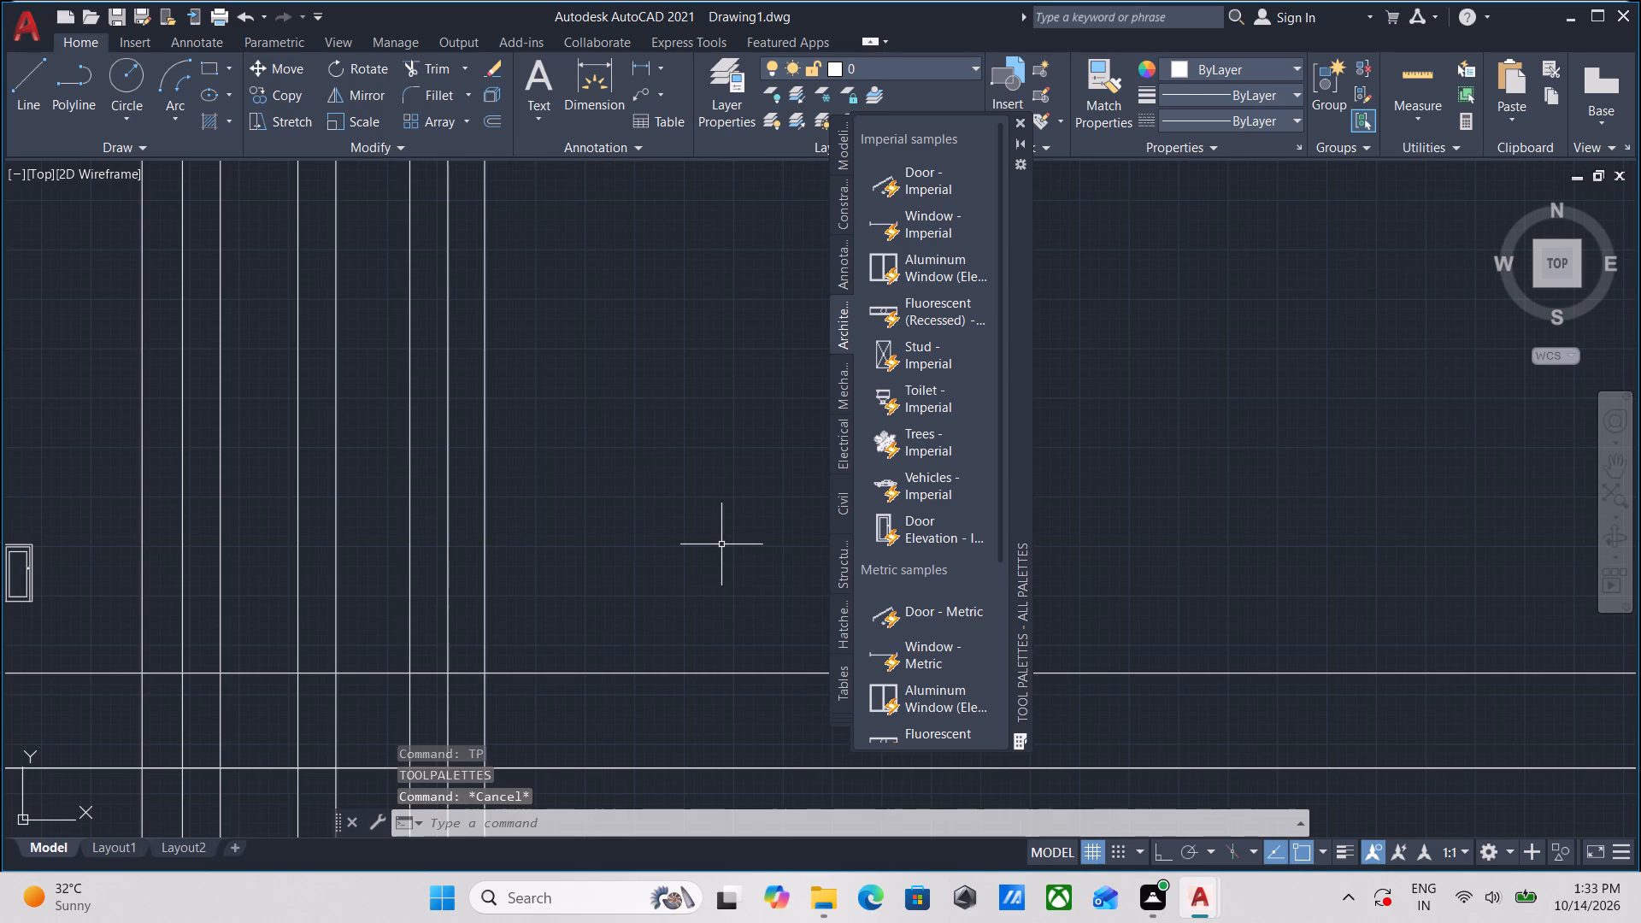
Paste the copied door elevations into the empty area beside the guide lines and close the tool palettes.
{"action": "key", "text": "ctrl+v"}
{"action": "scroll", "coordinate": [682, 544], "scroll_direction": "up", "scroll_amount": 2}
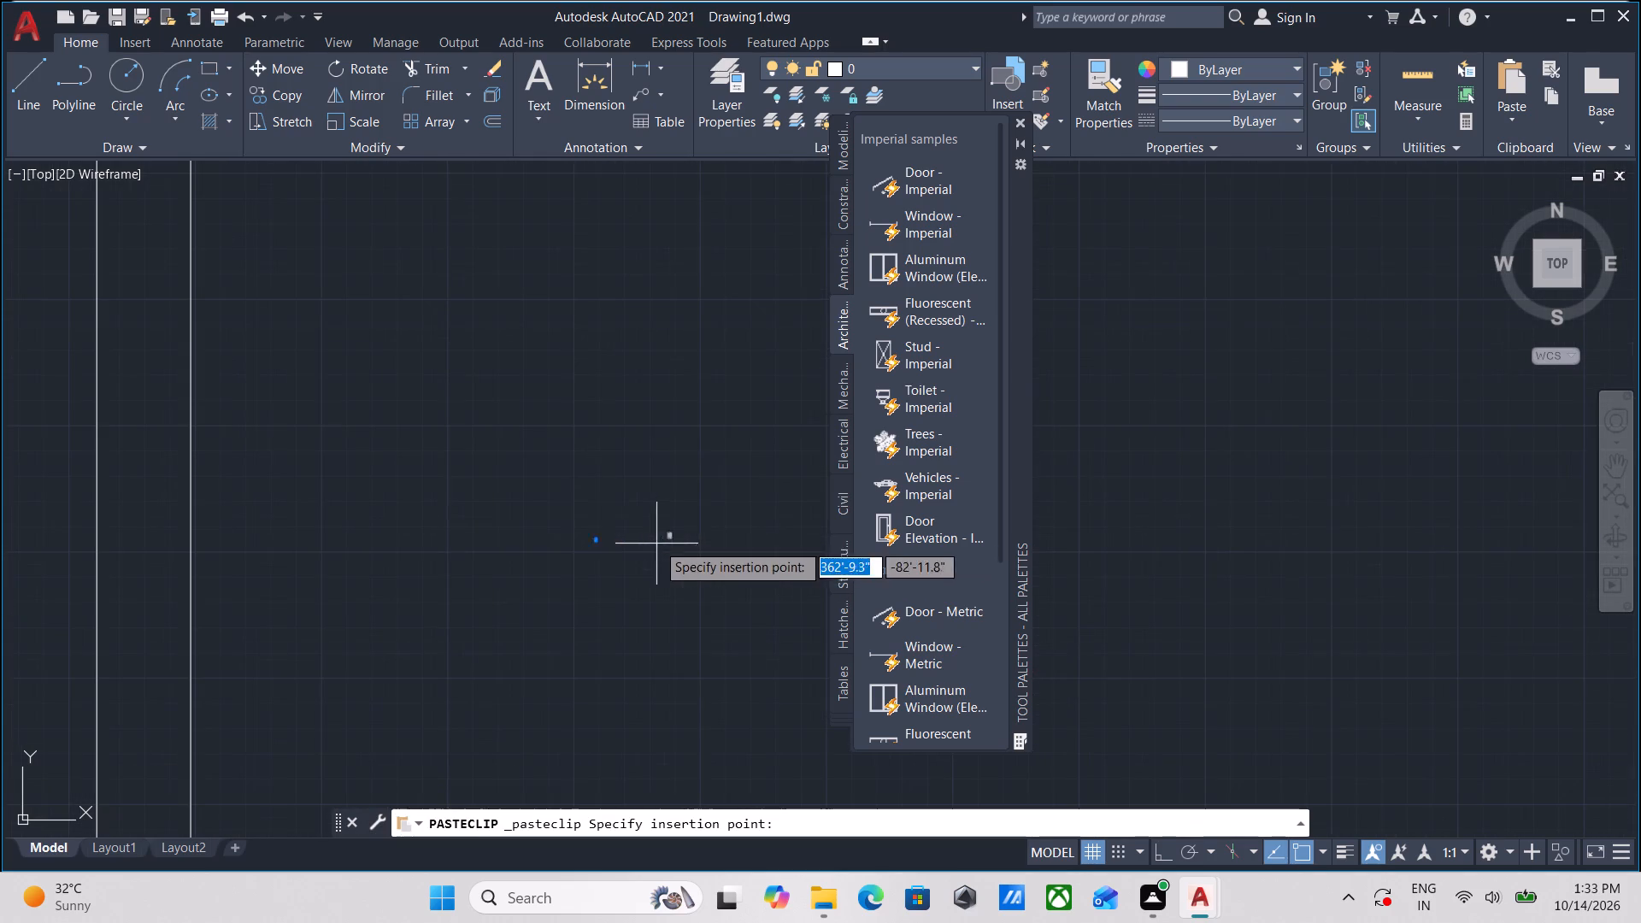
{"action": "left_click", "coordinate": [631, 531]}
{"action": "scroll", "coordinate": [631, 531], "scroll_direction": "up", "scroll_amount": 3}
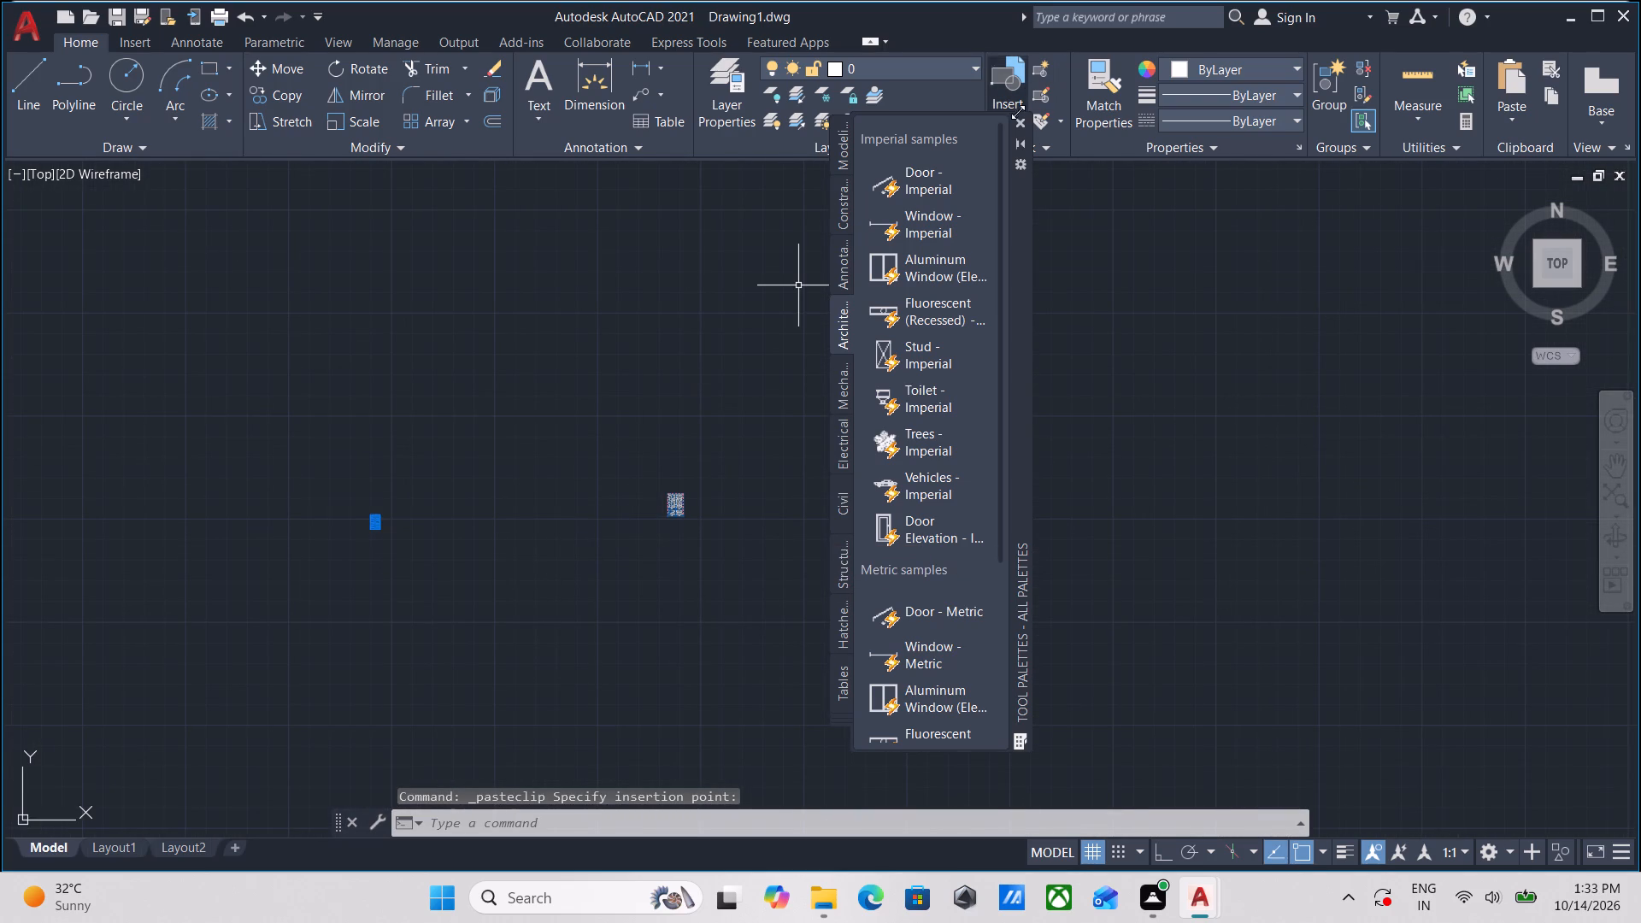
{"action": "left_click", "coordinate": [1019, 120]}
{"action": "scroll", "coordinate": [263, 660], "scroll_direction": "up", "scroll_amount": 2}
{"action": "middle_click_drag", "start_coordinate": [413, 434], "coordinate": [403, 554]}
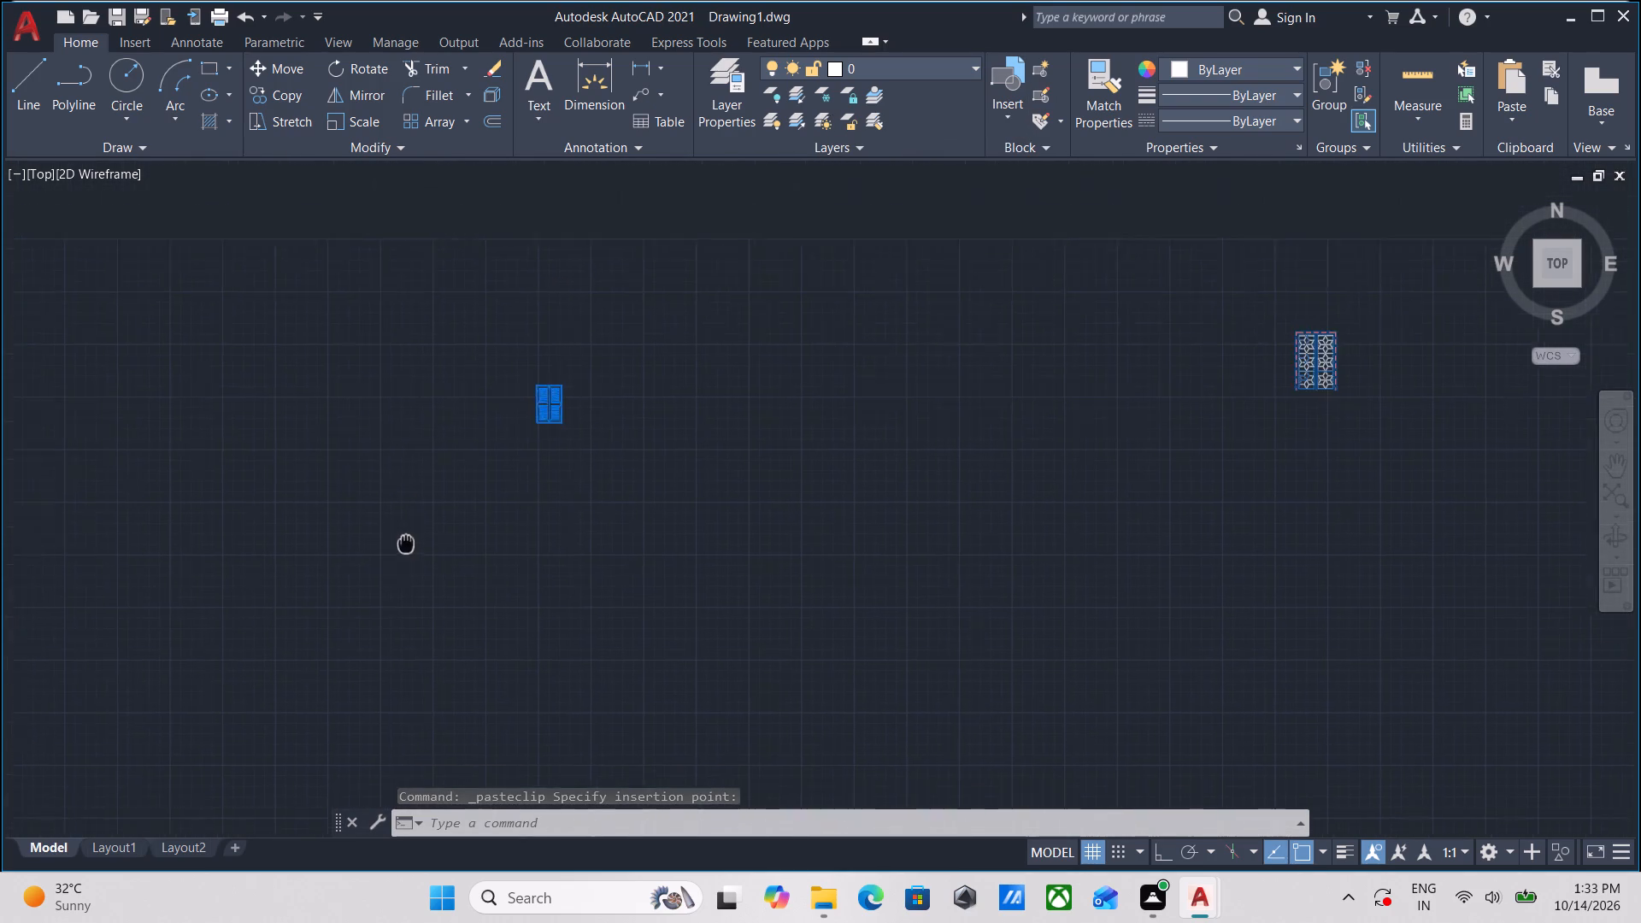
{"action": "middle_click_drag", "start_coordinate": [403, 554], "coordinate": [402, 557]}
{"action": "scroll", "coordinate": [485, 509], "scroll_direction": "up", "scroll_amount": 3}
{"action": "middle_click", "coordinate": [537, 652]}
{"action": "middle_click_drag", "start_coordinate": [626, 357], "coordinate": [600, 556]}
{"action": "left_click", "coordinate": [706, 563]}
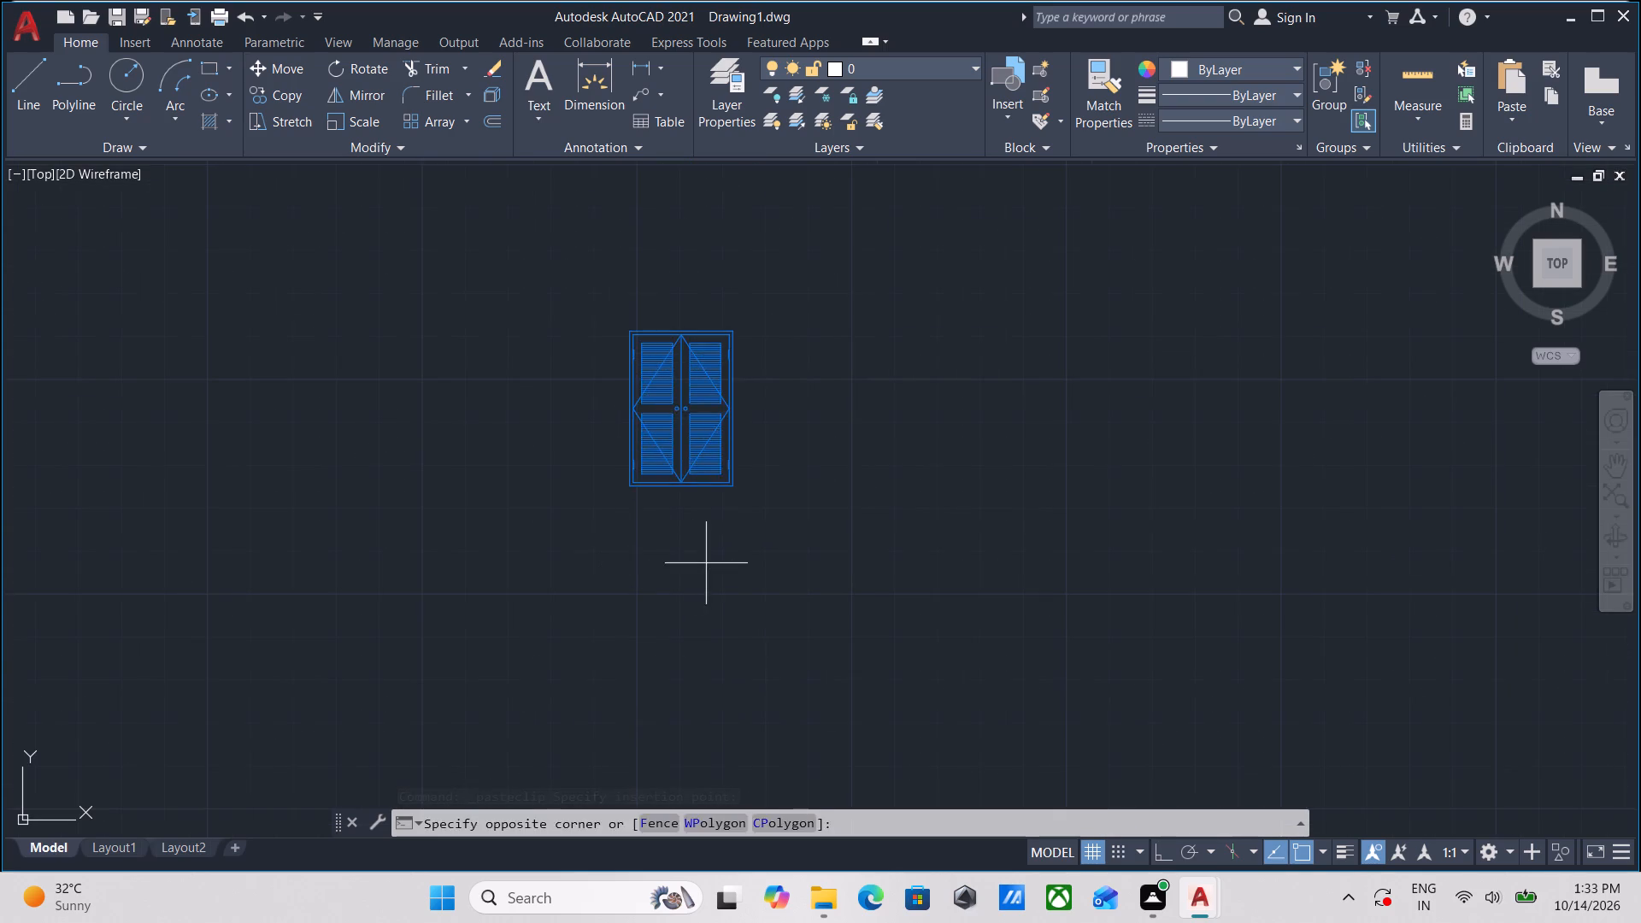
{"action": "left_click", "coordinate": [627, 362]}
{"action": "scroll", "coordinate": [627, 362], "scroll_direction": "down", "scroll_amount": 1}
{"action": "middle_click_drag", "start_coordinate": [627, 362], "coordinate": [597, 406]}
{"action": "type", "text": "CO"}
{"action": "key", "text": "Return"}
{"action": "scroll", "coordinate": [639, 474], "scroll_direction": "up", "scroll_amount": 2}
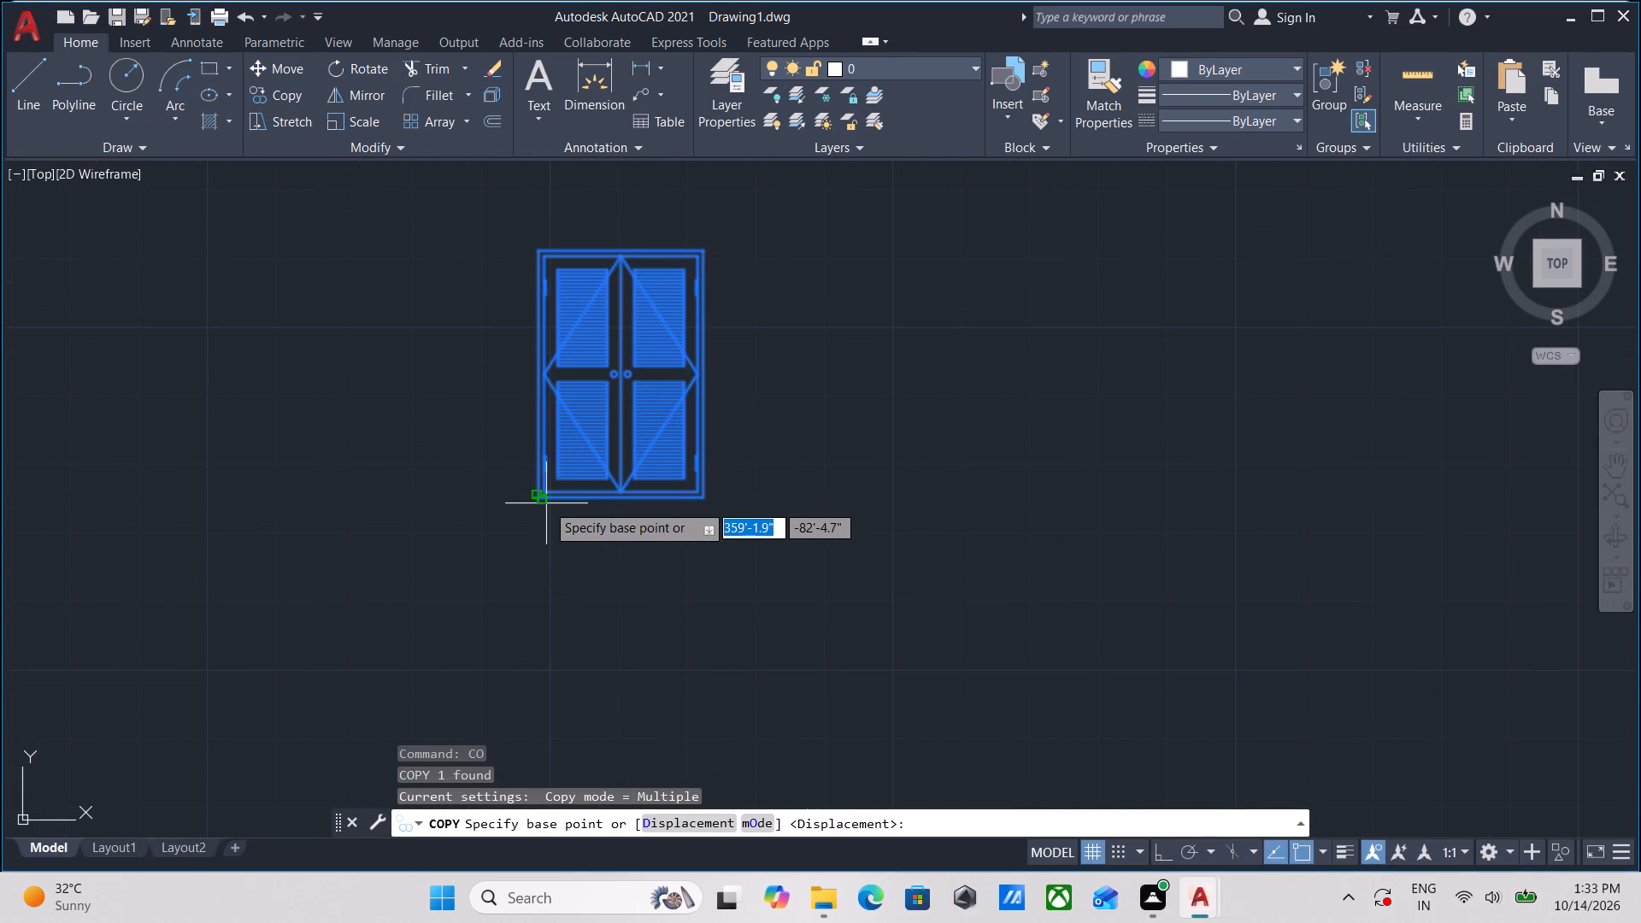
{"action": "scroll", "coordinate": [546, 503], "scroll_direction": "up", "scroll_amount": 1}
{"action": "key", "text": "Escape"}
Scale the louvred double door from its lower-left corner by reference, using its bottom edge as reference and 4' as new length.
{"action": "left_click_drag", "start_coordinate": [728, 560], "coordinate": [703, 526]}
{"action": "left_click", "coordinate": [602, 367]}
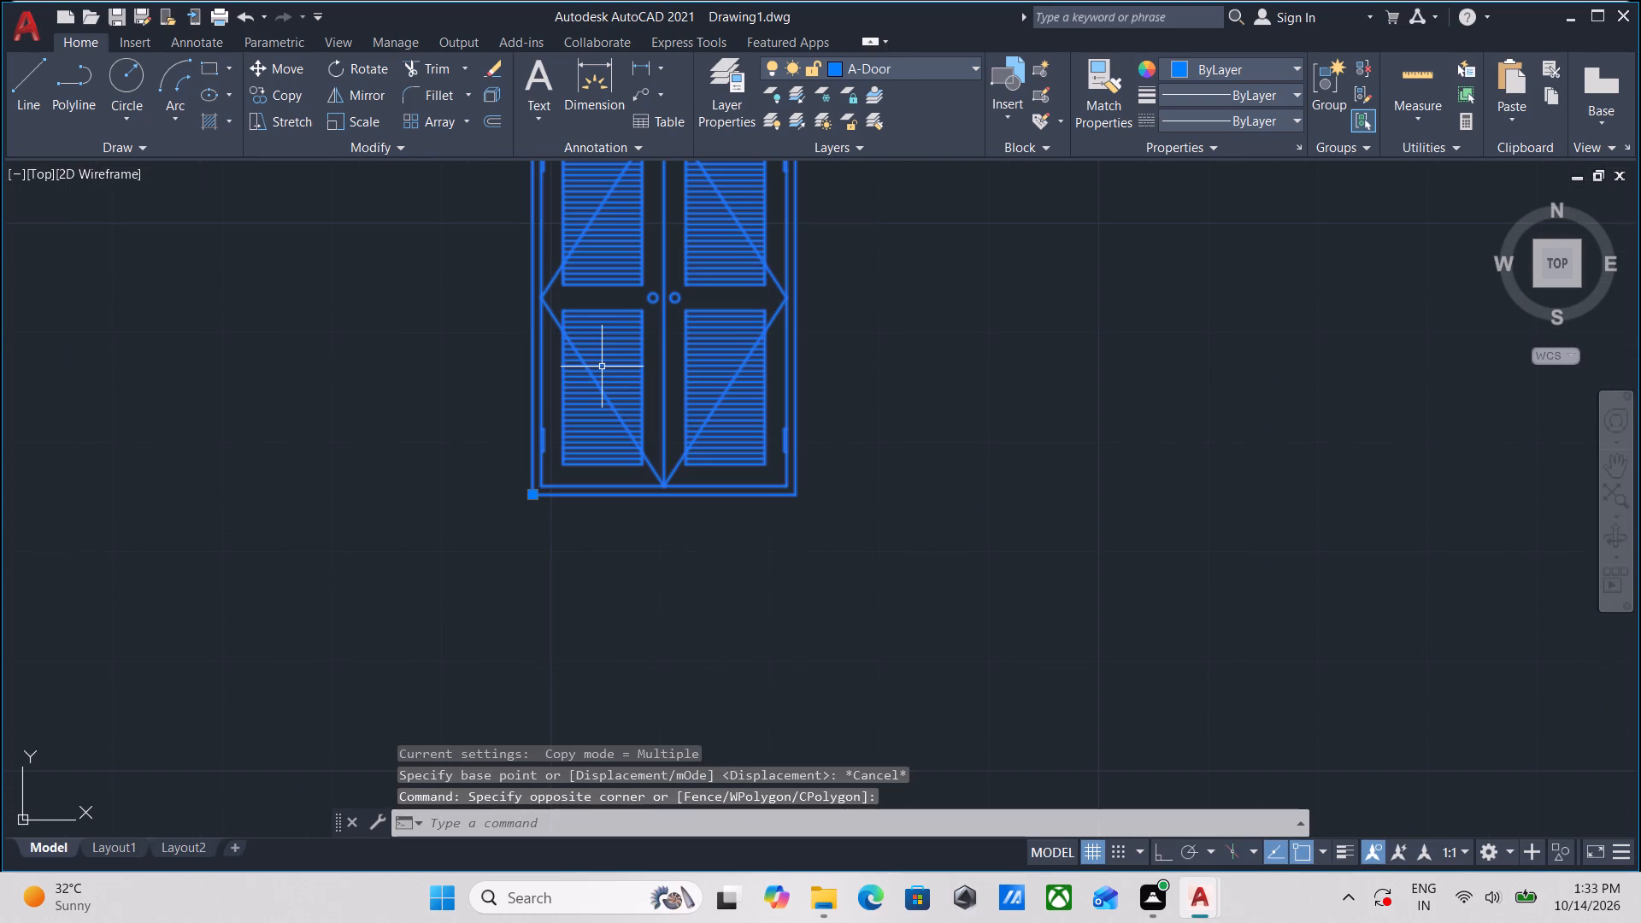
{"action": "type", "text": "SCAL"}
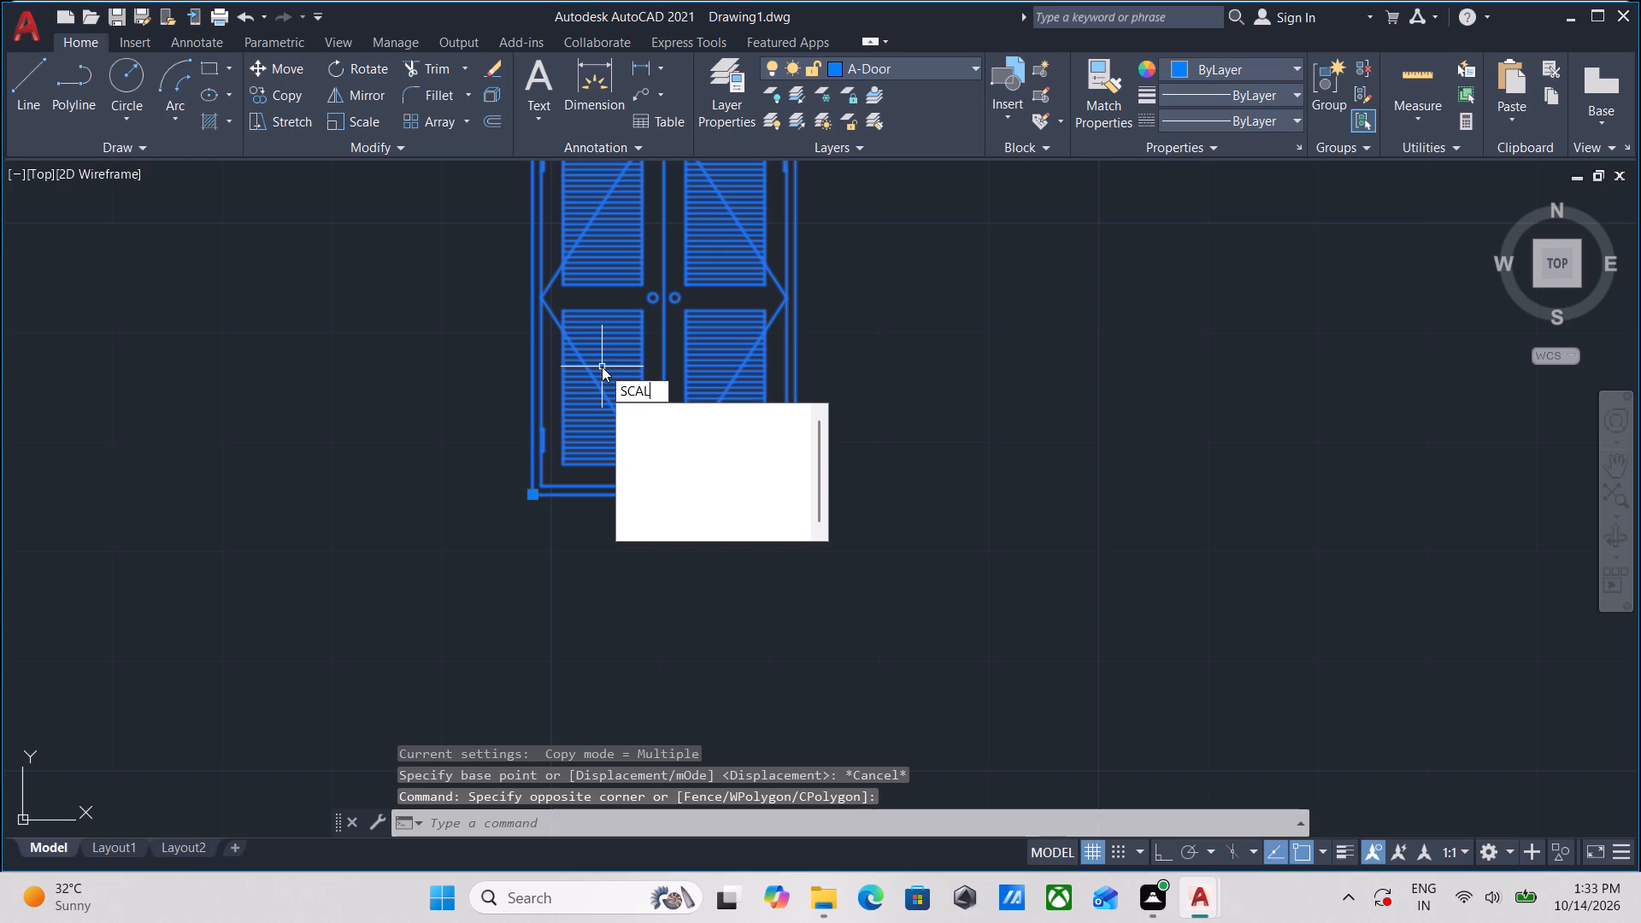
{"action": "key", "text": "e"}
{"action": "key", "text": "Return"}
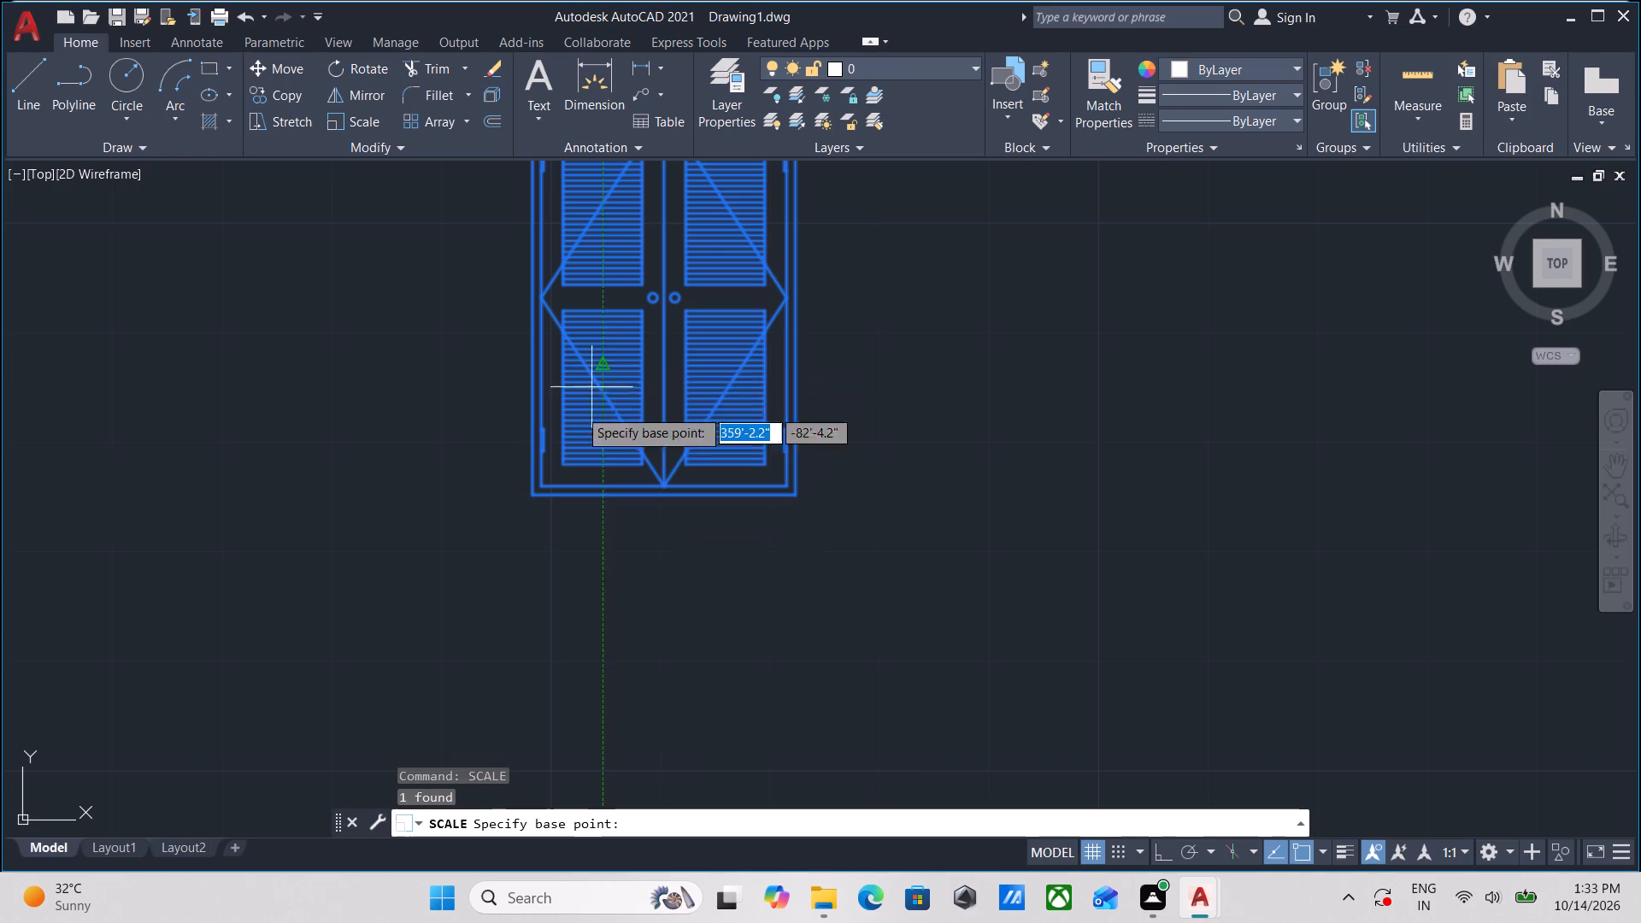
{"action": "scroll", "coordinate": [542, 458], "scroll_direction": "up", "scroll_amount": 2}
{"action": "left_click", "coordinate": [515, 552]}
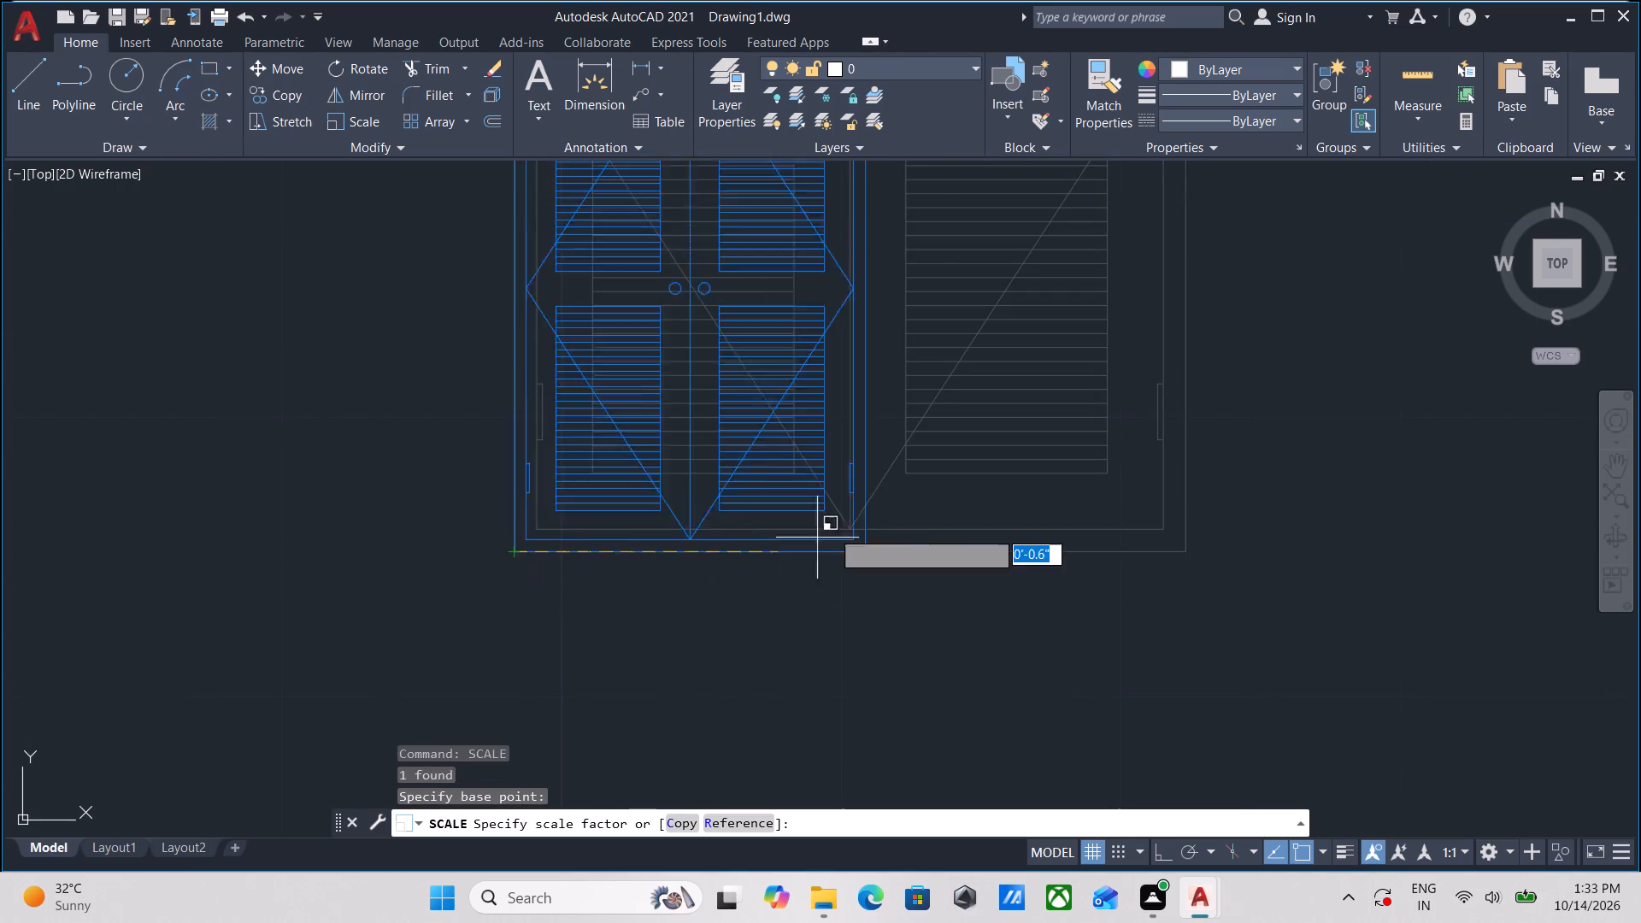
{"action": "middle_click_drag", "start_coordinate": [831, 530], "coordinate": [691, 561]}
{"action": "key", "text": "F8"}
{"action": "scroll", "coordinate": [805, 621], "scroll_direction": "down", "scroll_amount": 1}
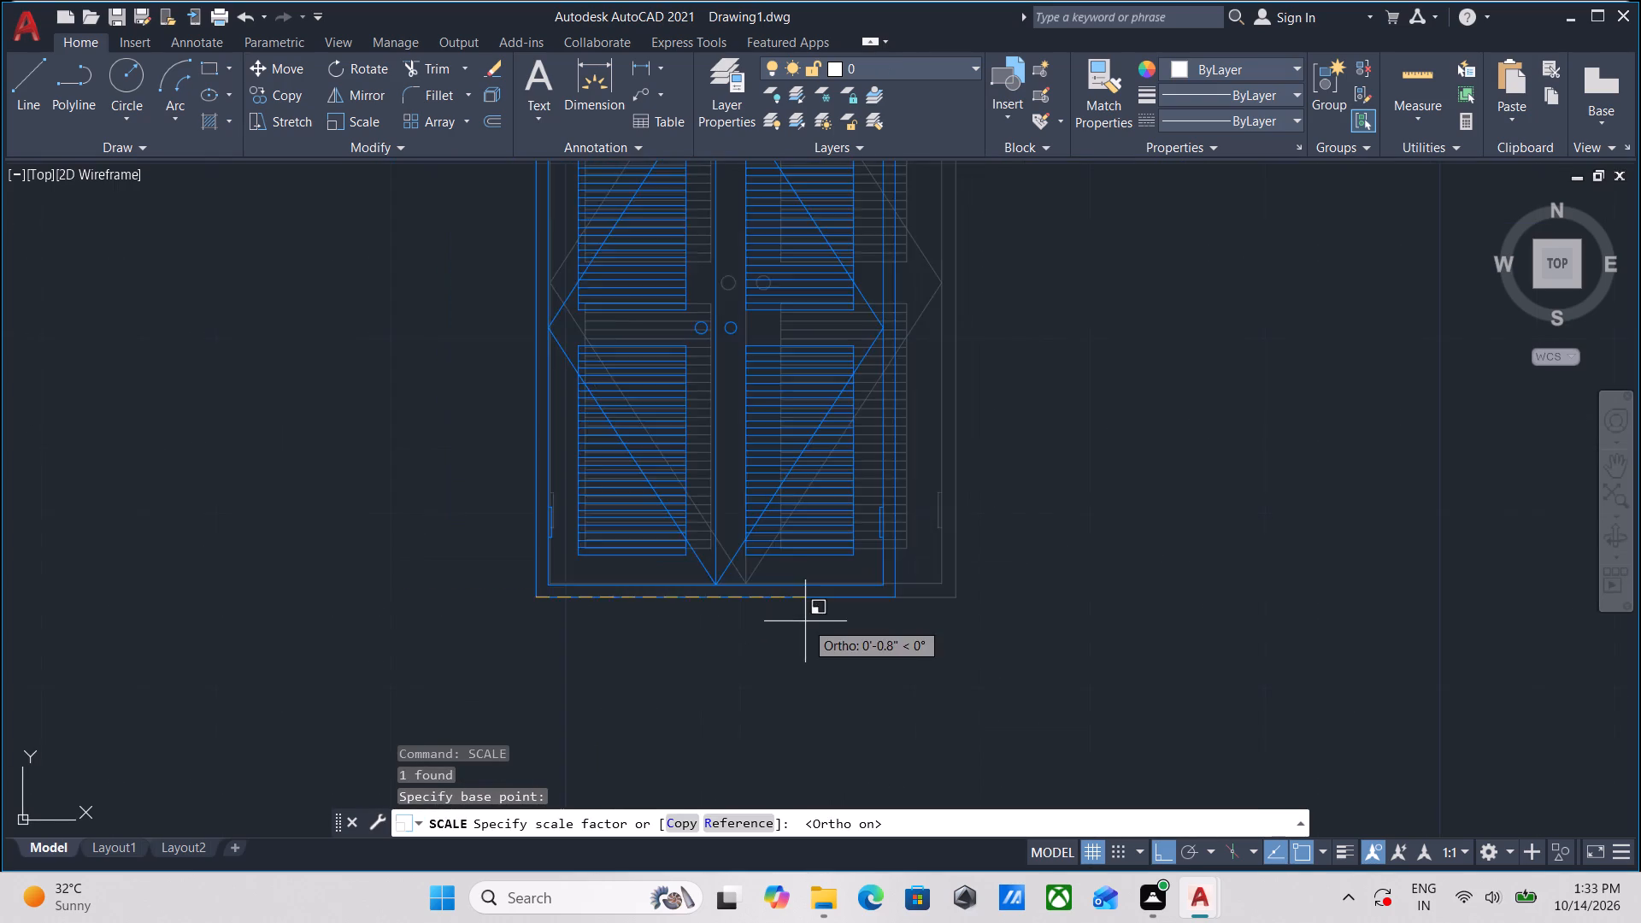
{"action": "middle_click_drag", "start_coordinate": [805, 621], "coordinate": [725, 644]}
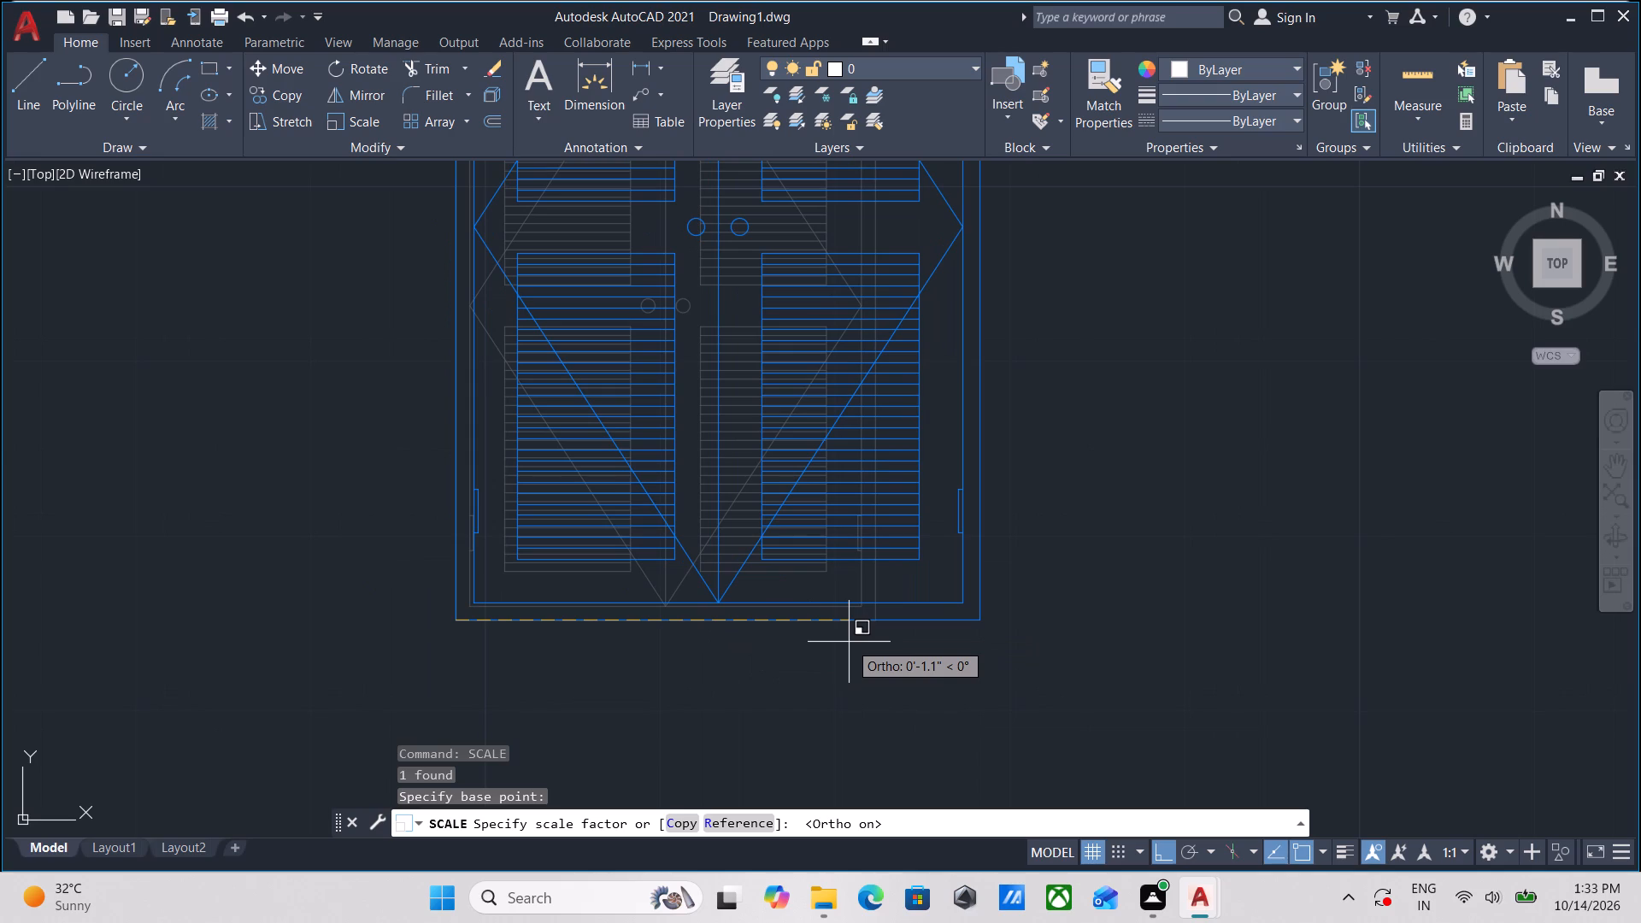
{"action": "type", "text": "SCA"}
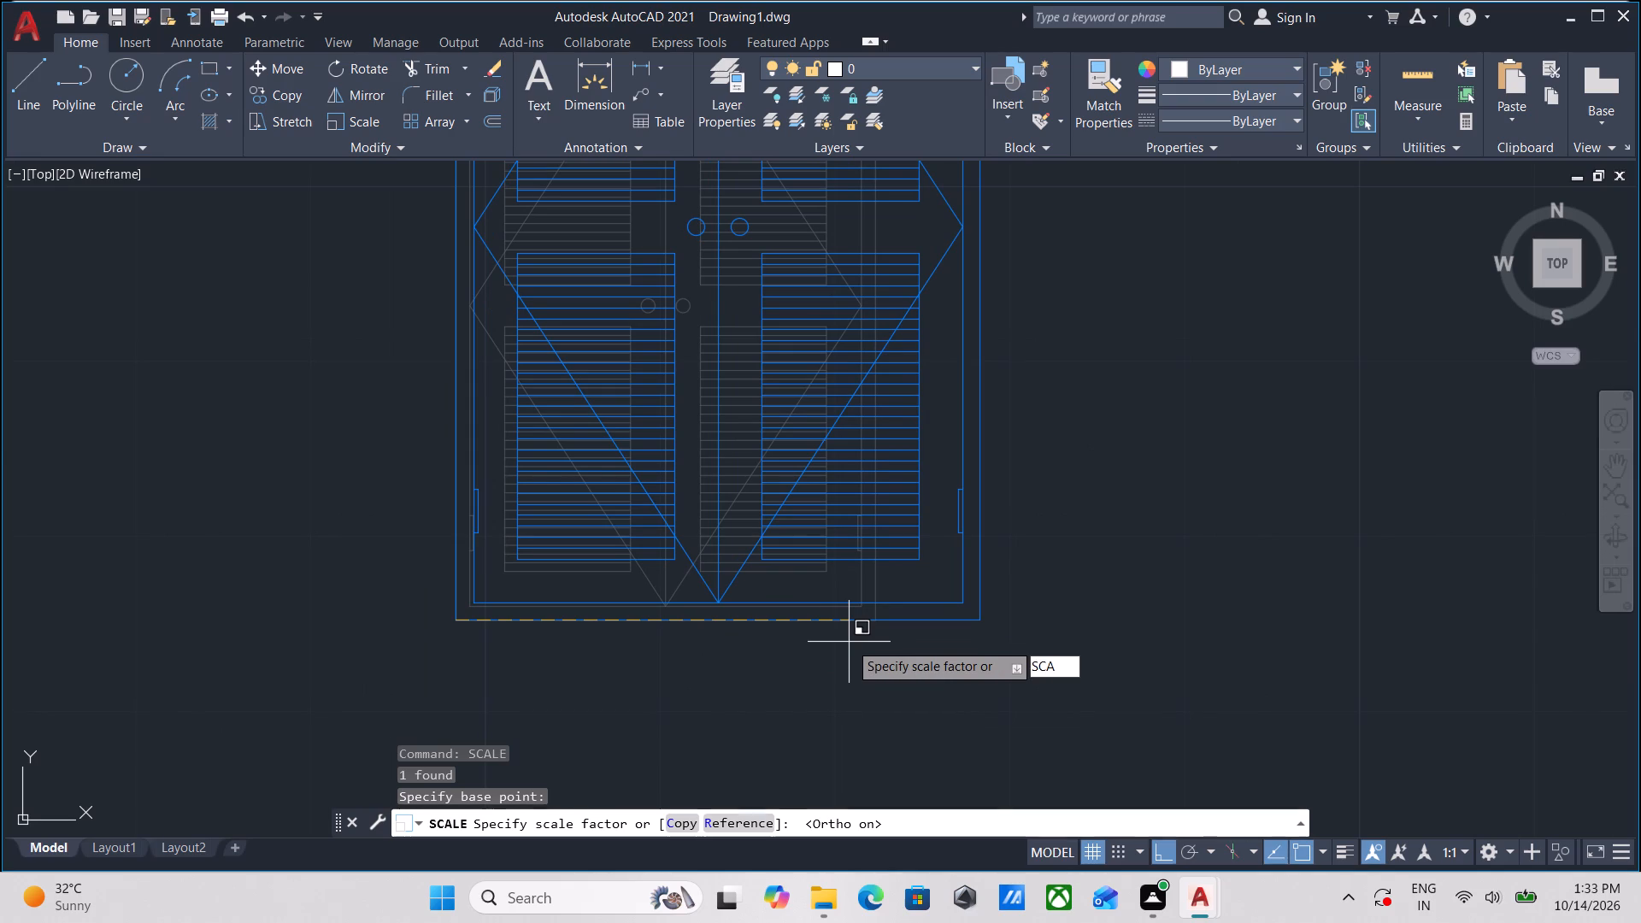
{"action": "key", "text": "BackSpace"}
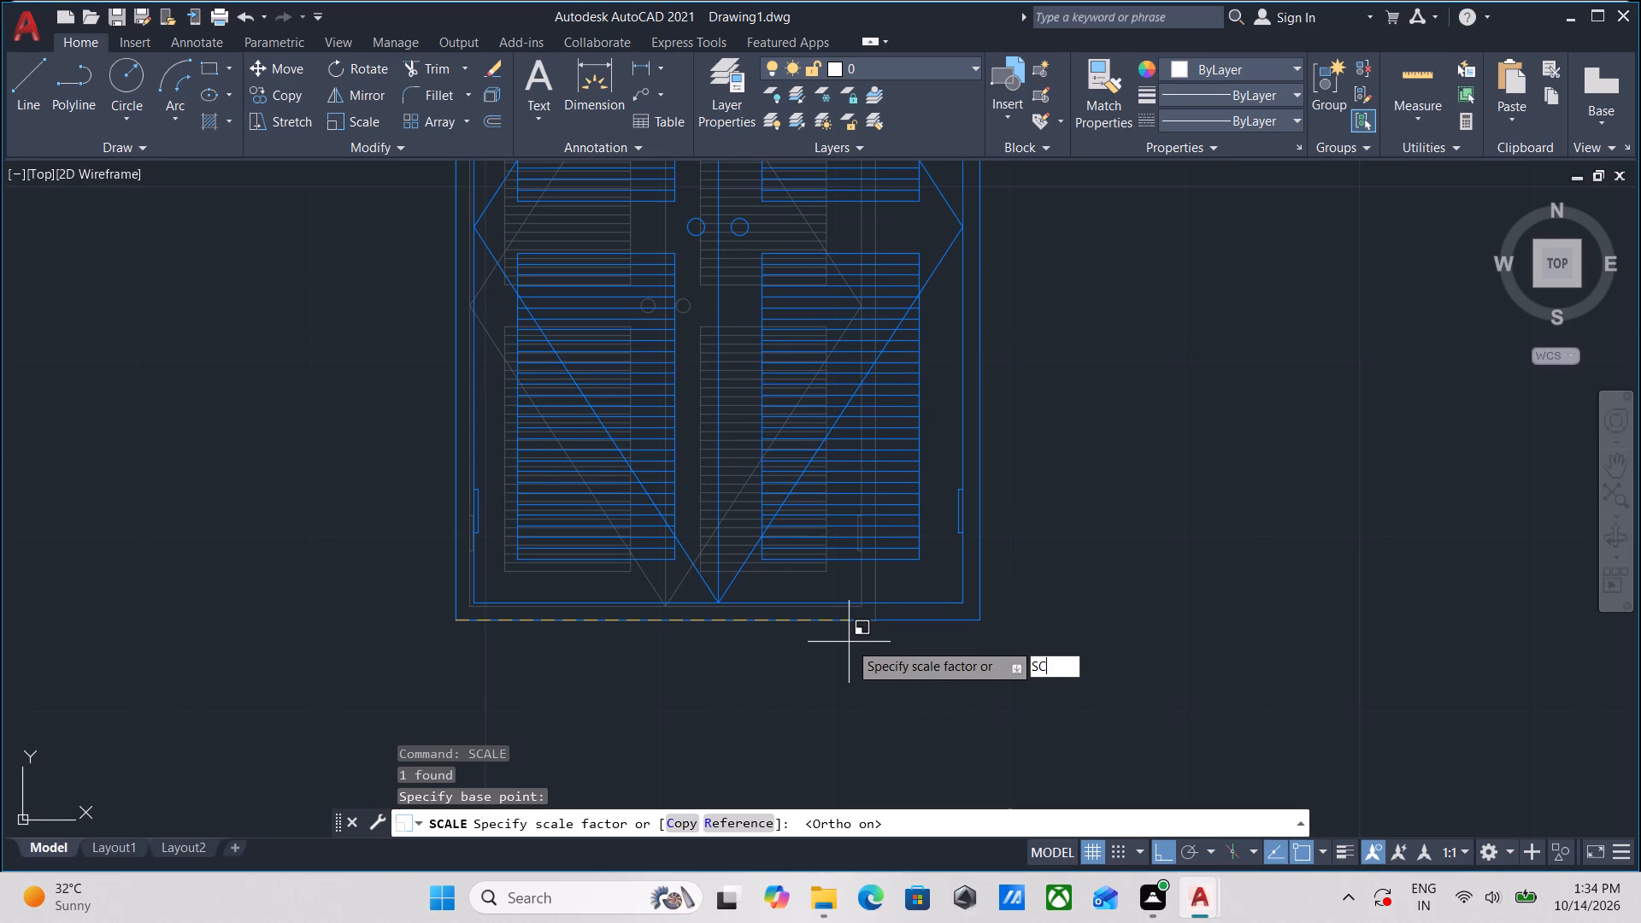
{"action": "key", "text": "BackSpace"}
{"action": "key", "text": "BackSpace"}
{"action": "key", "text": "r"}
{"action": "key", "text": "Return"}
{"action": "scroll", "coordinate": [545, 640], "scroll_direction": "up", "scroll_amount": 3}
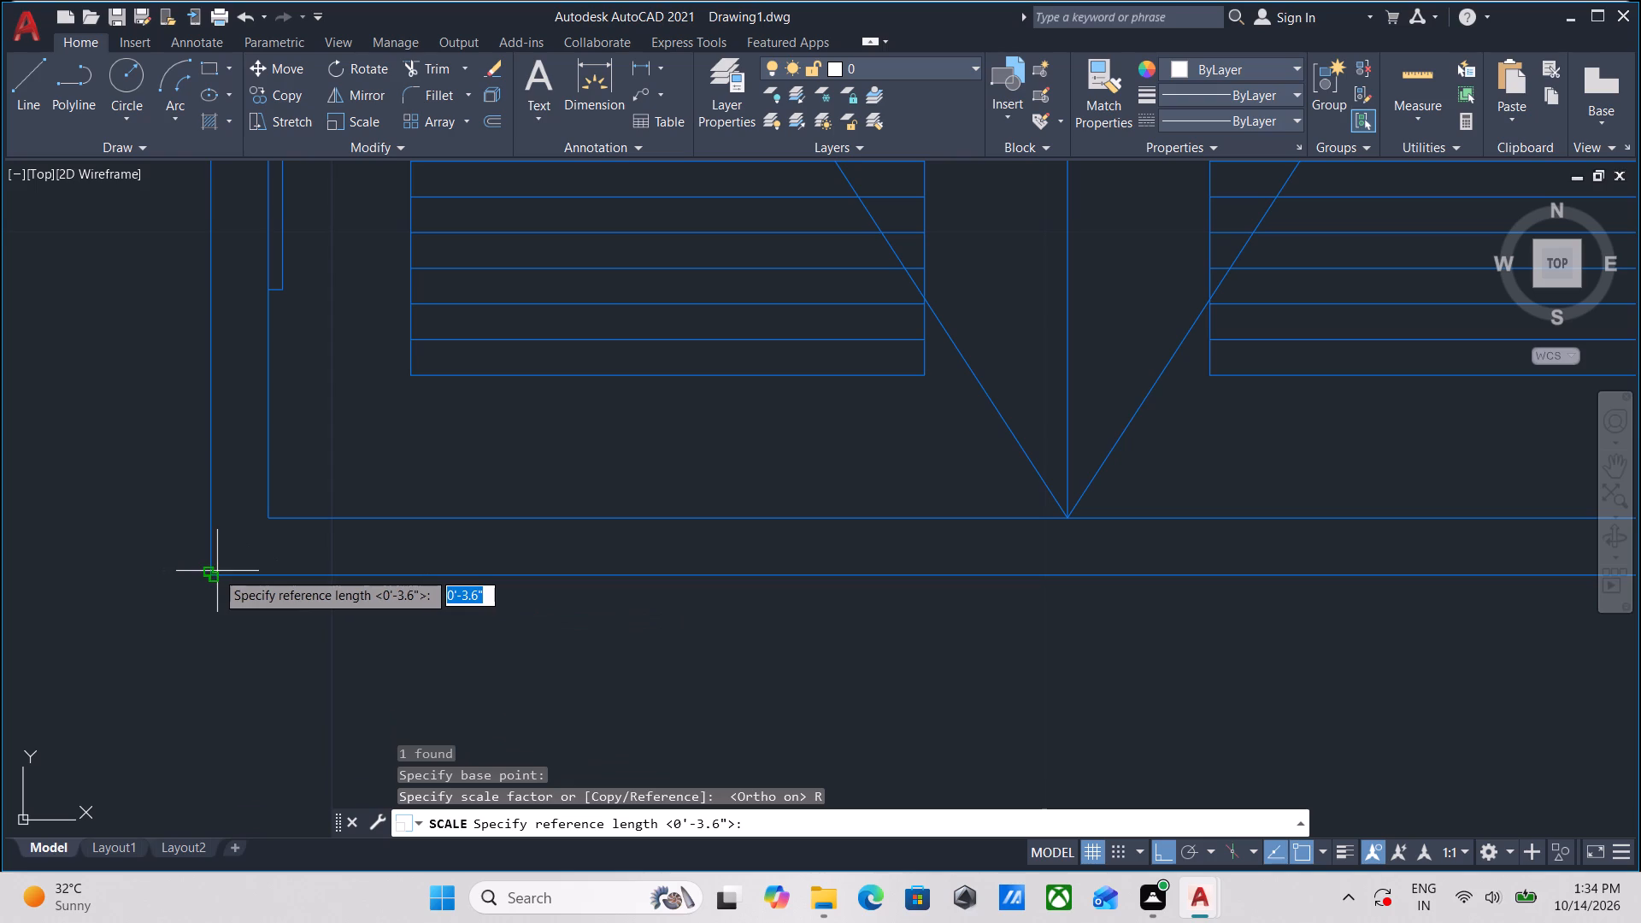
{"action": "left_click", "coordinate": [205, 571]}
{"action": "middle_click_drag", "start_coordinate": [738, 564], "coordinate": [50, 559]}
{"action": "scroll", "coordinate": [368, 558], "scroll_direction": "down", "scroll_amount": 3}
{"action": "middle_click_drag", "start_coordinate": [604, 573], "coordinate": [537, 593]}
{"action": "scroll", "coordinate": [537, 593], "scroll_direction": "up", "scroll_amount": 1}
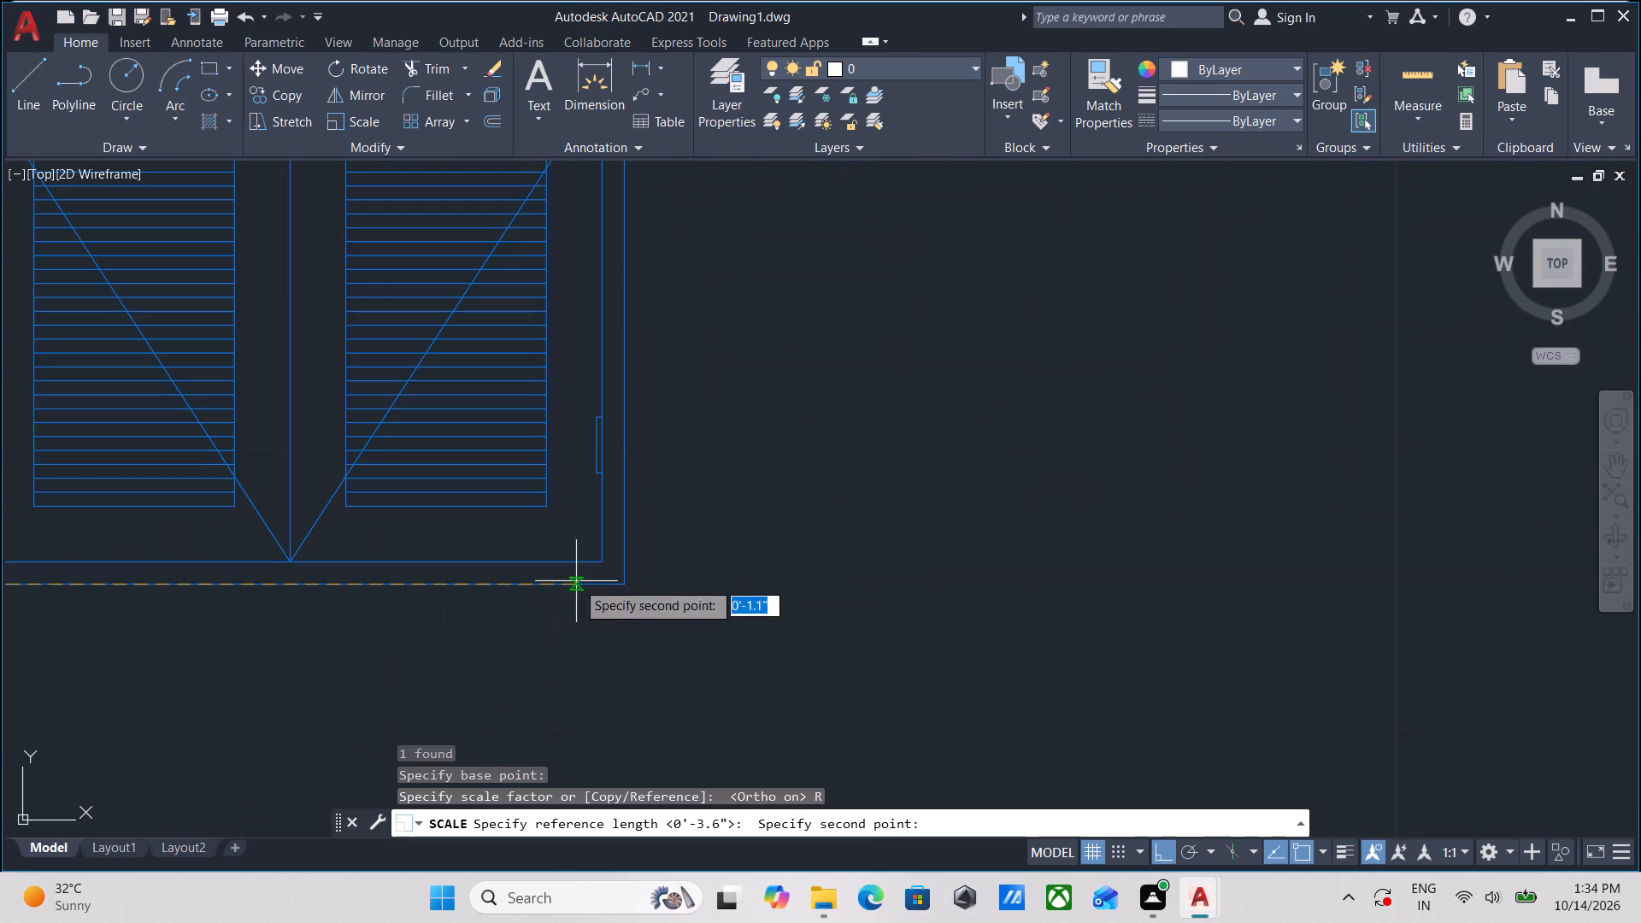
{"action": "left_click", "coordinate": [628, 585]}
{"action": "scroll", "coordinate": [628, 585], "scroll_direction": "down", "scroll_amount": 2}
{"action": "middle_click_drag", "start_coordinate": [637, 585], "coordinate": [639, 585]}
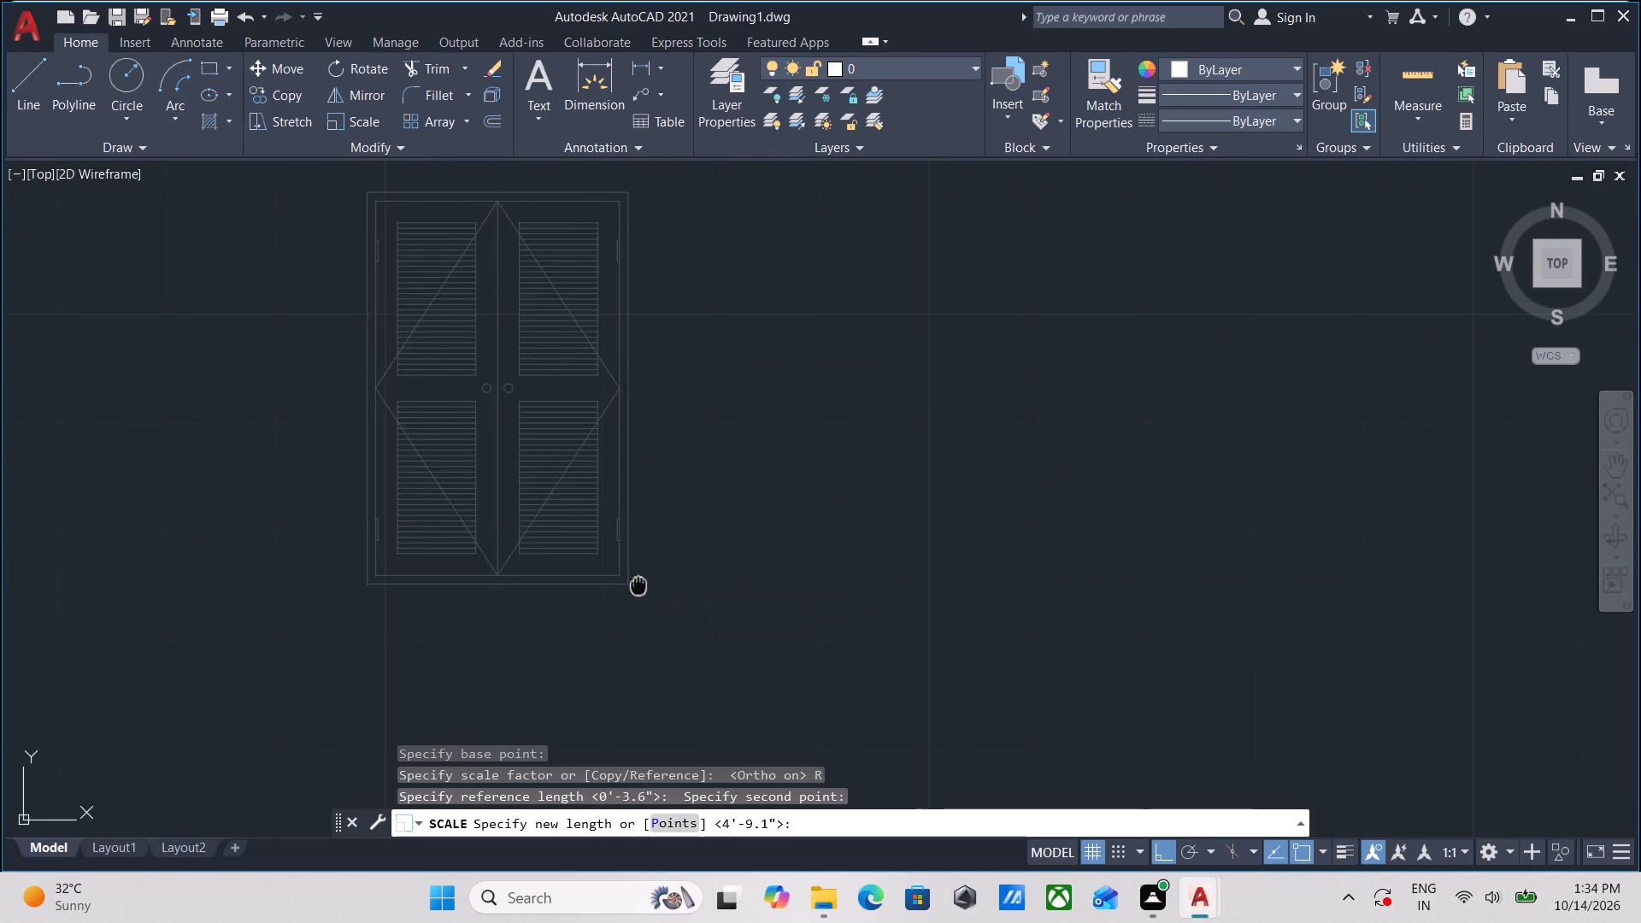
{"action": "middle_click_drag", "start_coordinate": [639, 585], "coordinate": [693, 586]}
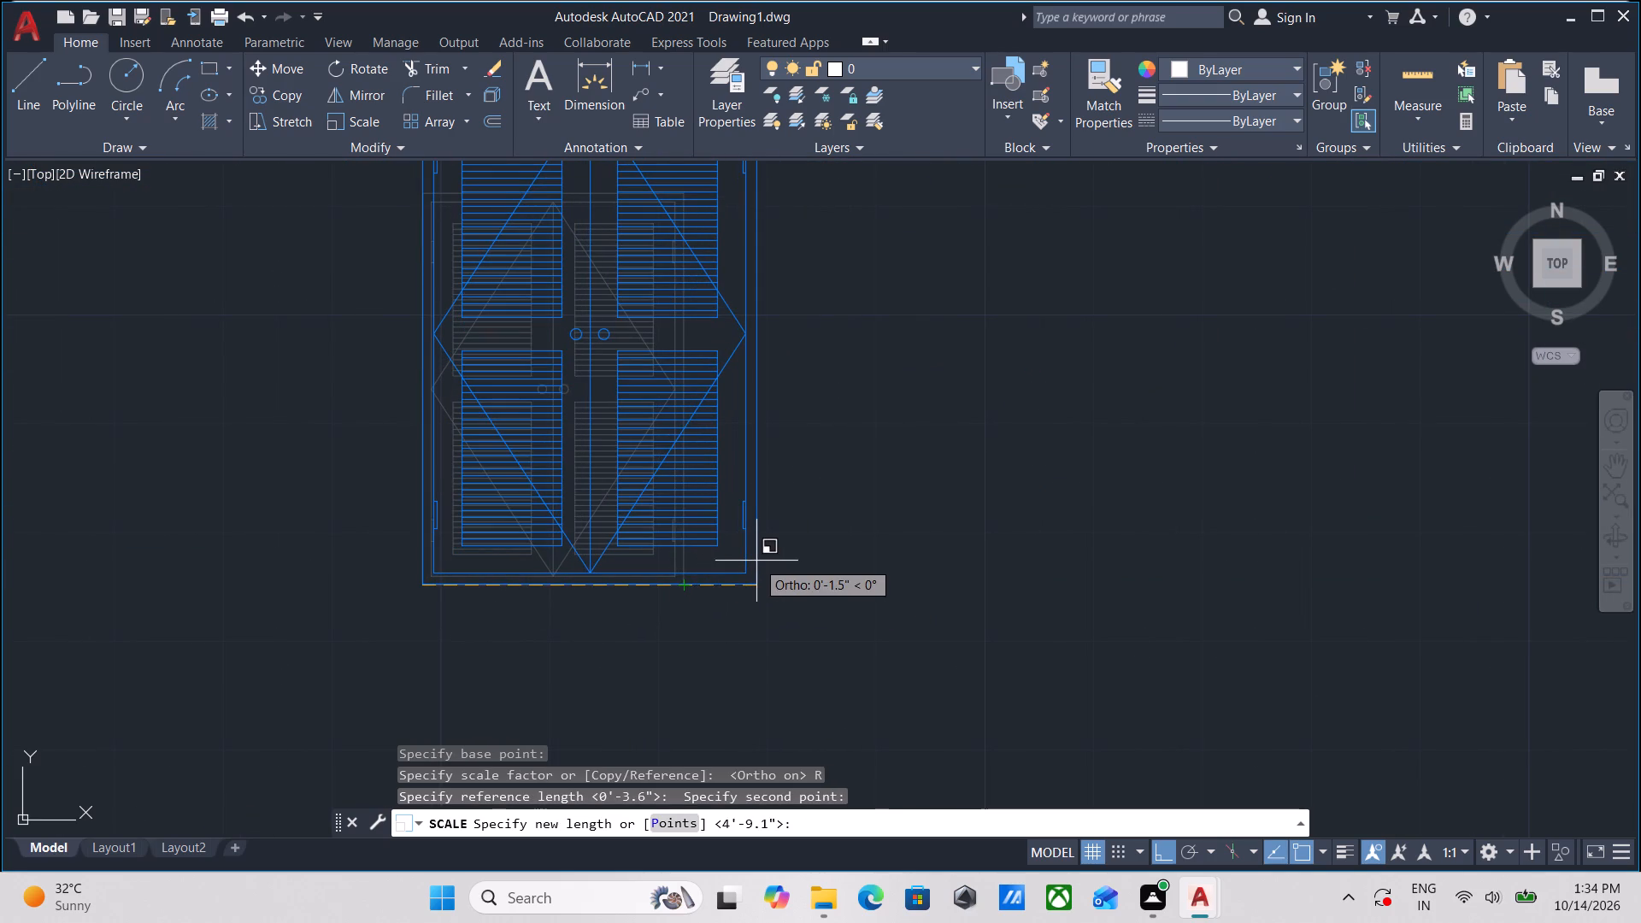
{"action": "type", "text": "4'"}
{"action": "key", "text": "Return"}
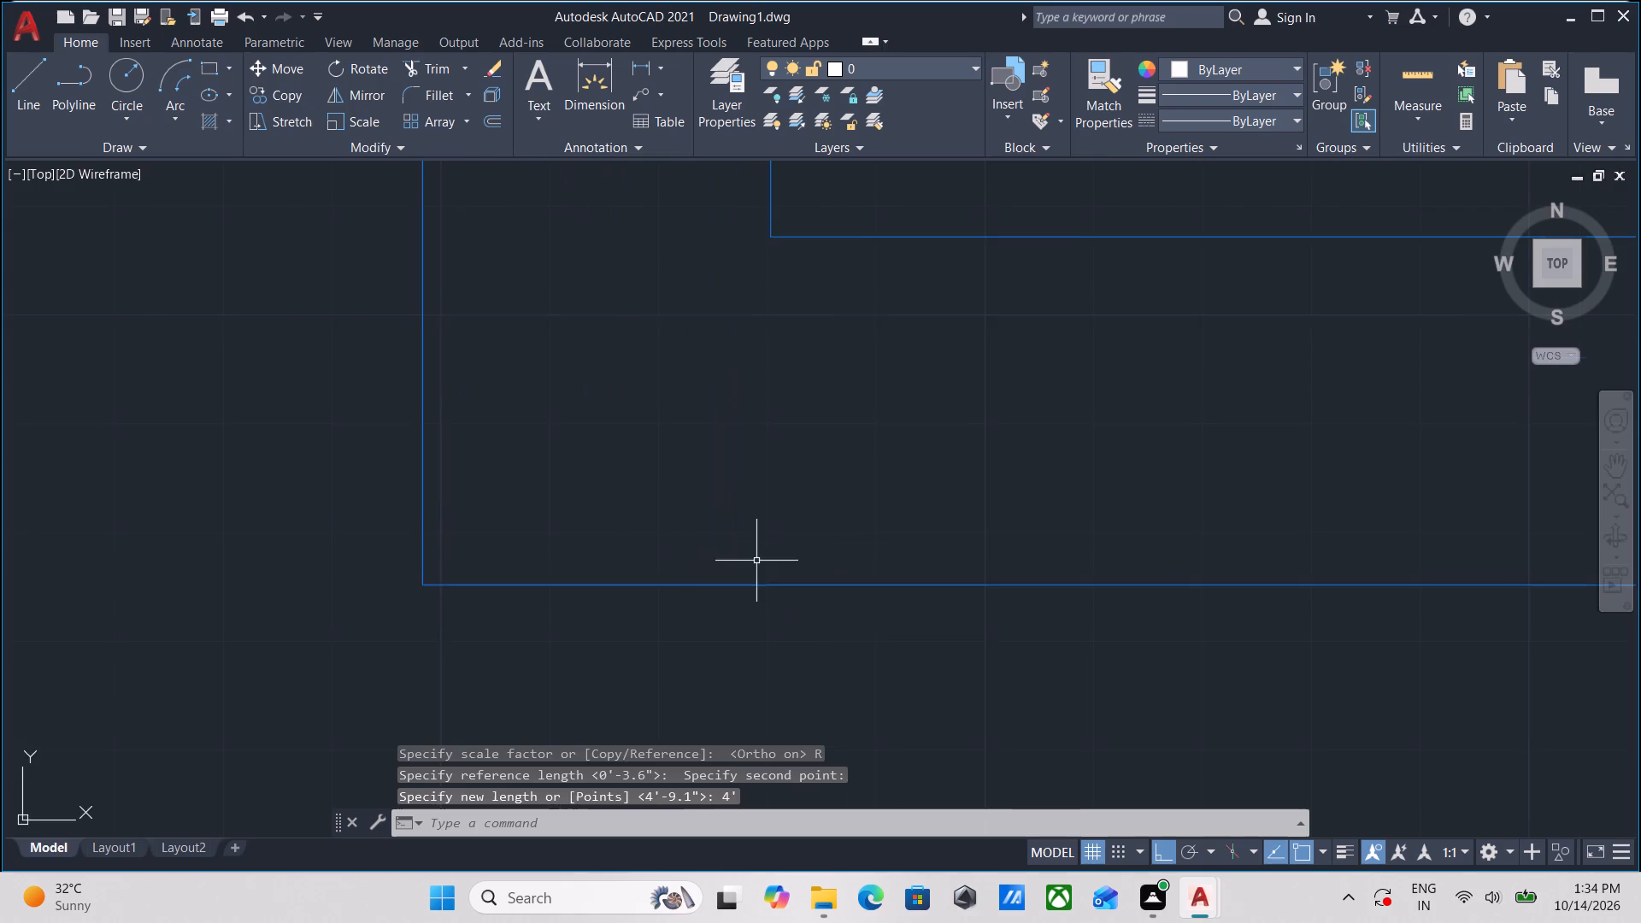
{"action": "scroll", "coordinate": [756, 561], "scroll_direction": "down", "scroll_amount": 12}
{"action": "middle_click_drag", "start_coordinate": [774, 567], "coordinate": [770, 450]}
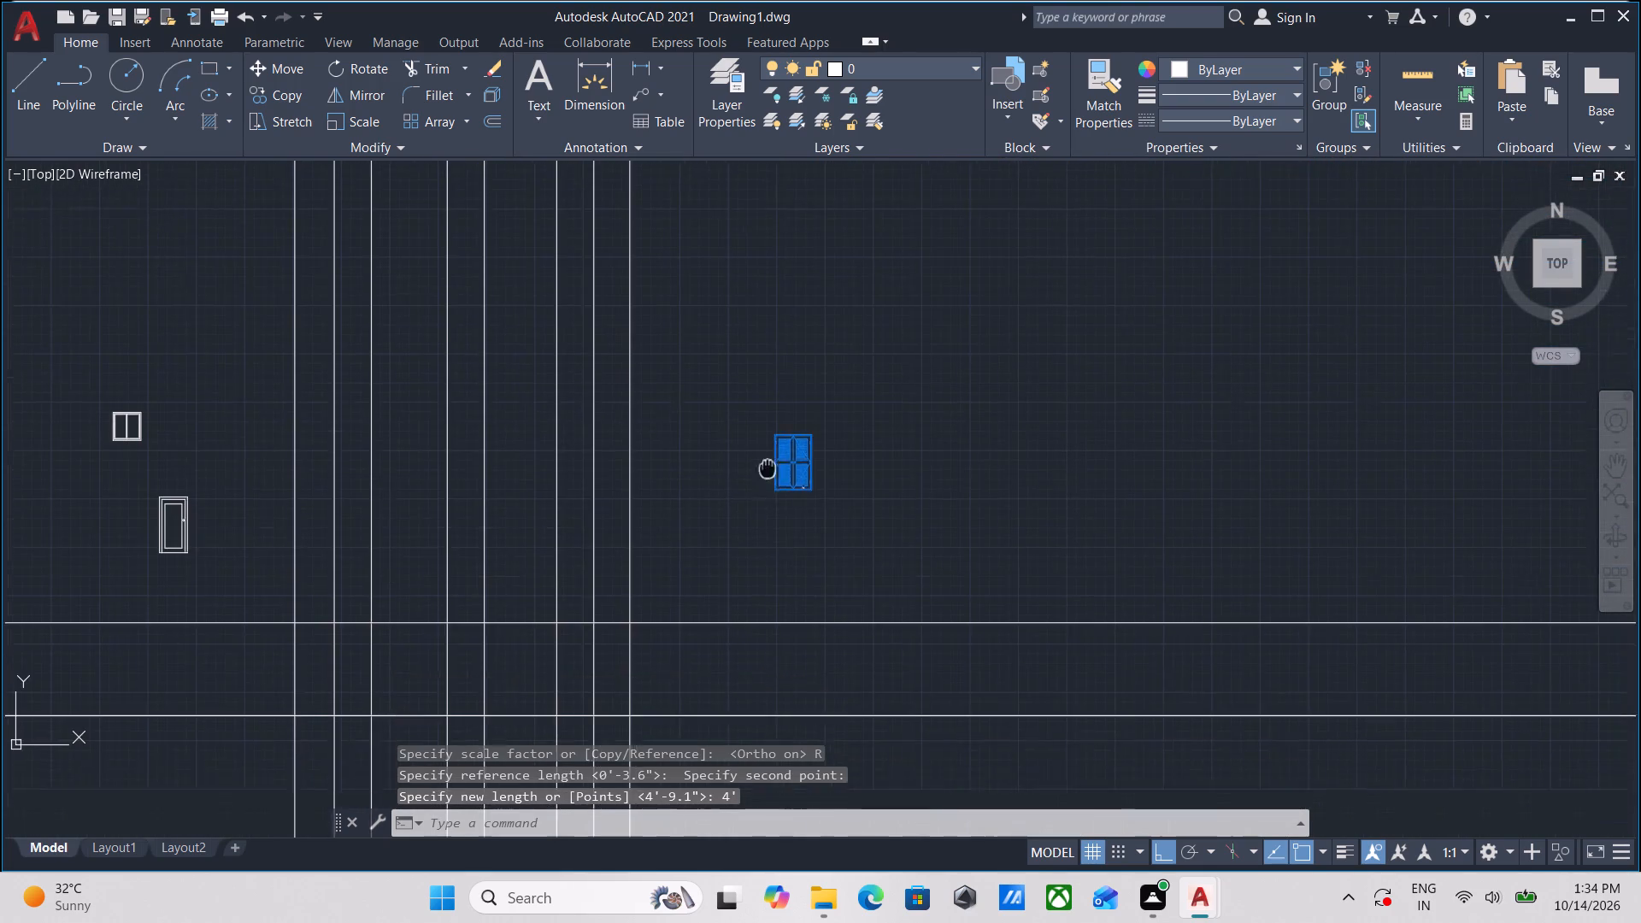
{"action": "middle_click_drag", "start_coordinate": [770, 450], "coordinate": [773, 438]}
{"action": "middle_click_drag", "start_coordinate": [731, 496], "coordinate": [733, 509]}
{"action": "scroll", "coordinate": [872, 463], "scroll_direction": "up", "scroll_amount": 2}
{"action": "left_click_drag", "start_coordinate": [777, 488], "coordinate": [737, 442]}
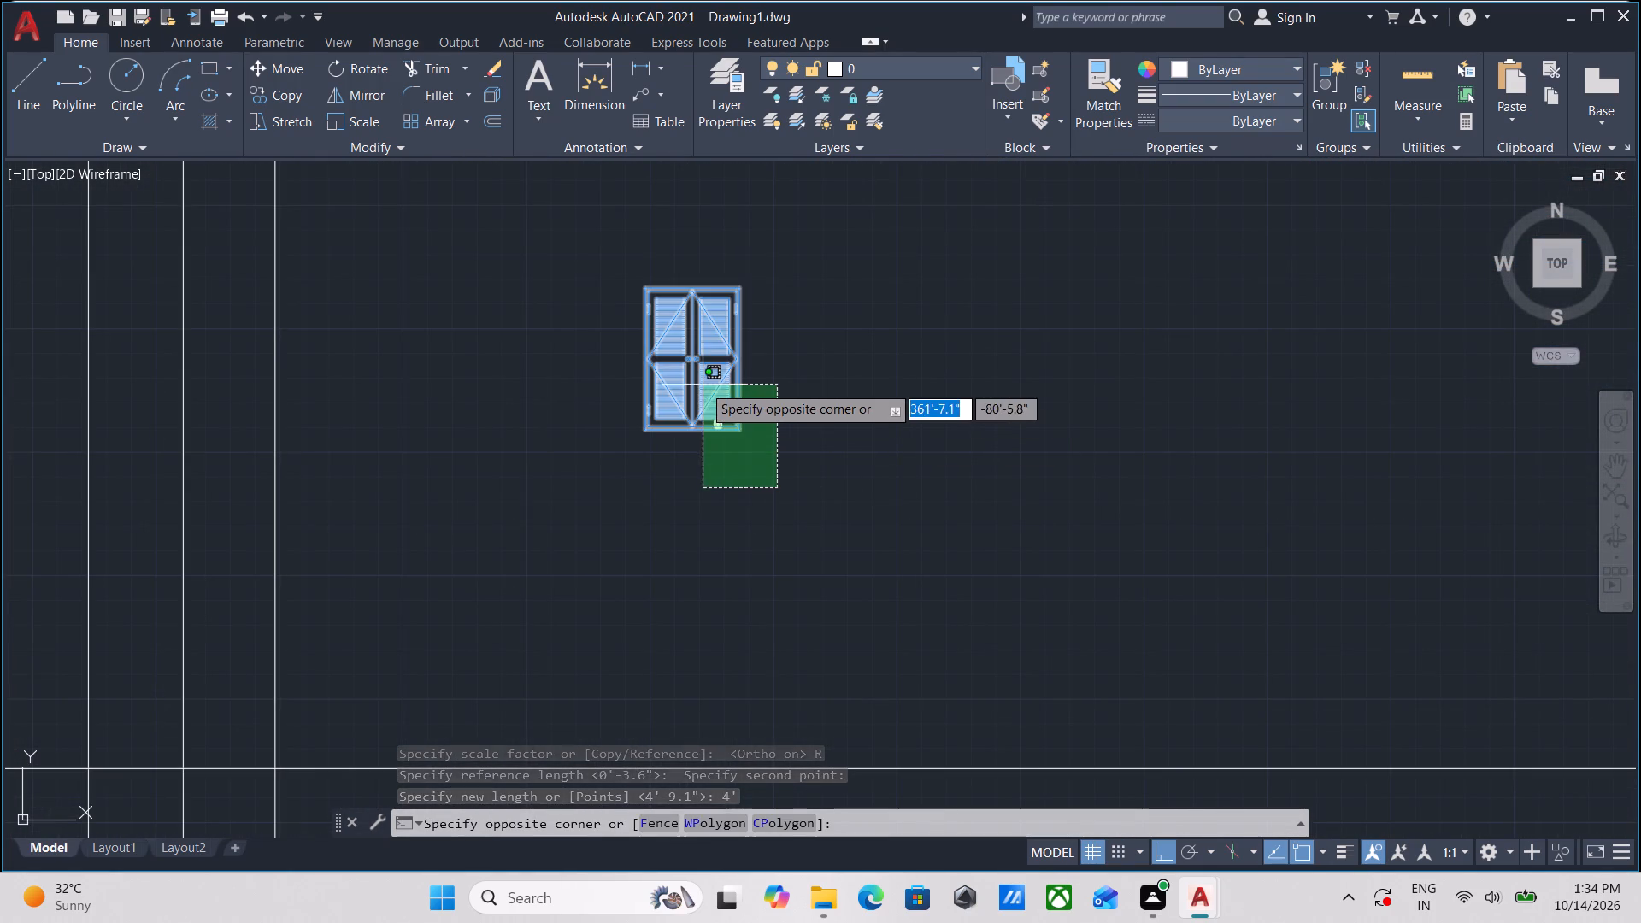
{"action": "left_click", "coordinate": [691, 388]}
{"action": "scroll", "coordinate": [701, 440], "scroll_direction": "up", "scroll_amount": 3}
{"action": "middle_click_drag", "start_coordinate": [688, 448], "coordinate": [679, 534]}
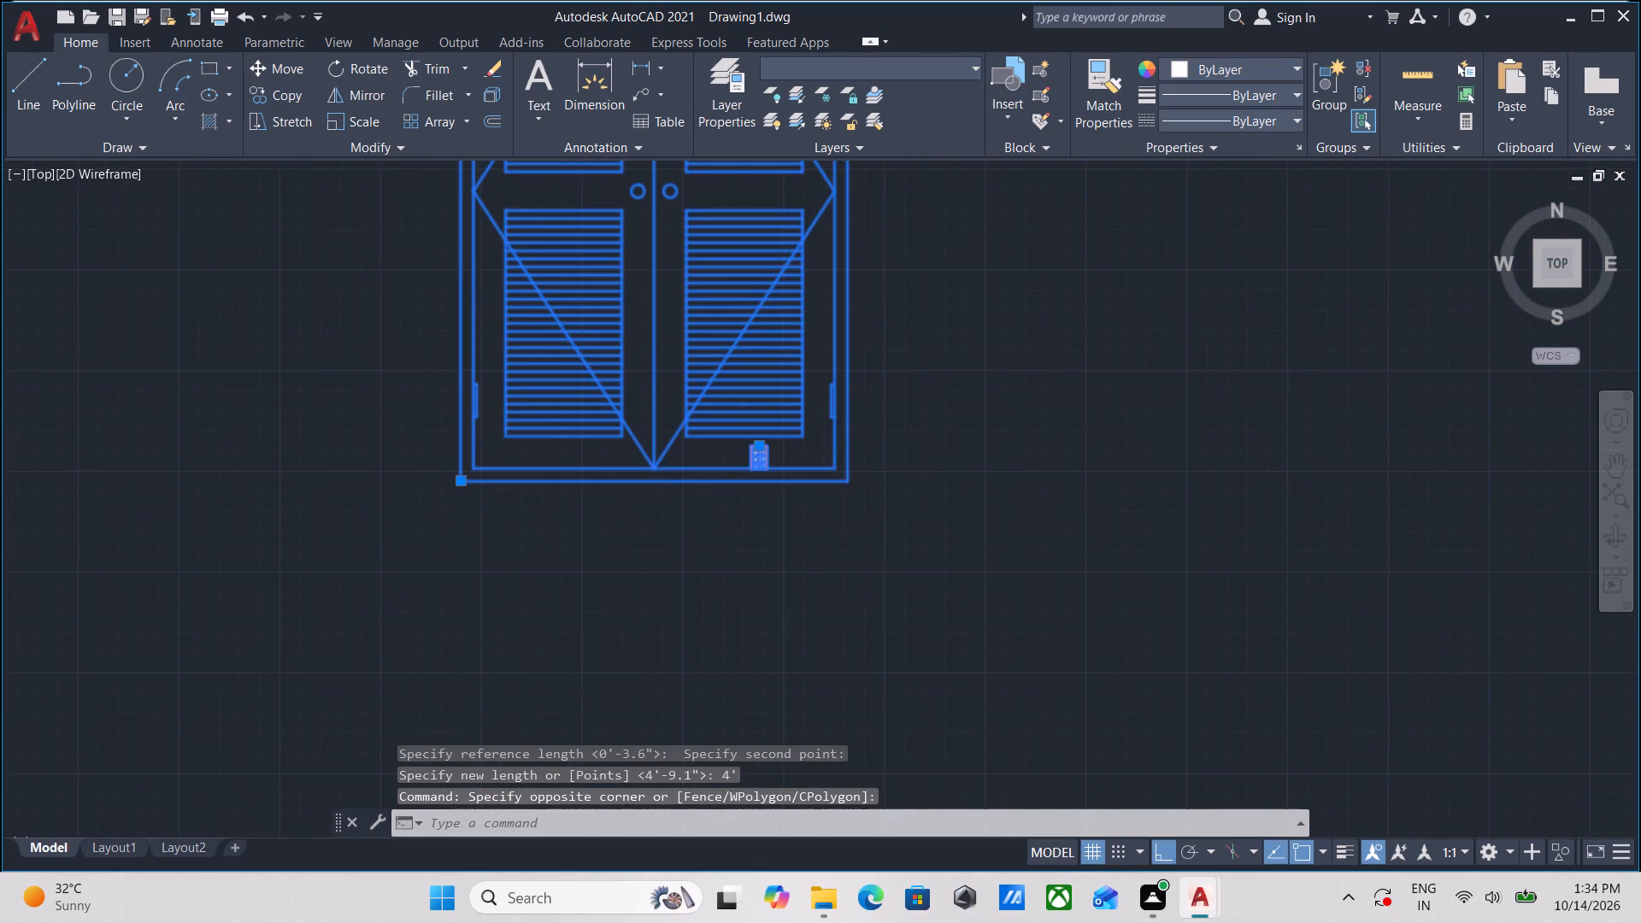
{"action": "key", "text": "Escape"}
Move the louvred double door by its lower-left corner to where the lower horizontal line meets the fourth vertical guide line, with Ortho off.
{"action": "left_click_drag", "start_coordinate": [382, 331], "coordinate": [473, 441]}
{"action": "left_click", "coordinate": [534, 563]}
{"action": "left_click_drag", "start_coordinate": [536, 565], "coordinate": [511, 503]}
{"action": "left_click", "coordinate": [386, 396]}
{"action": "middle_click_drag", "start_coordinate": [403, 423], "coordinate": [411, 440]}
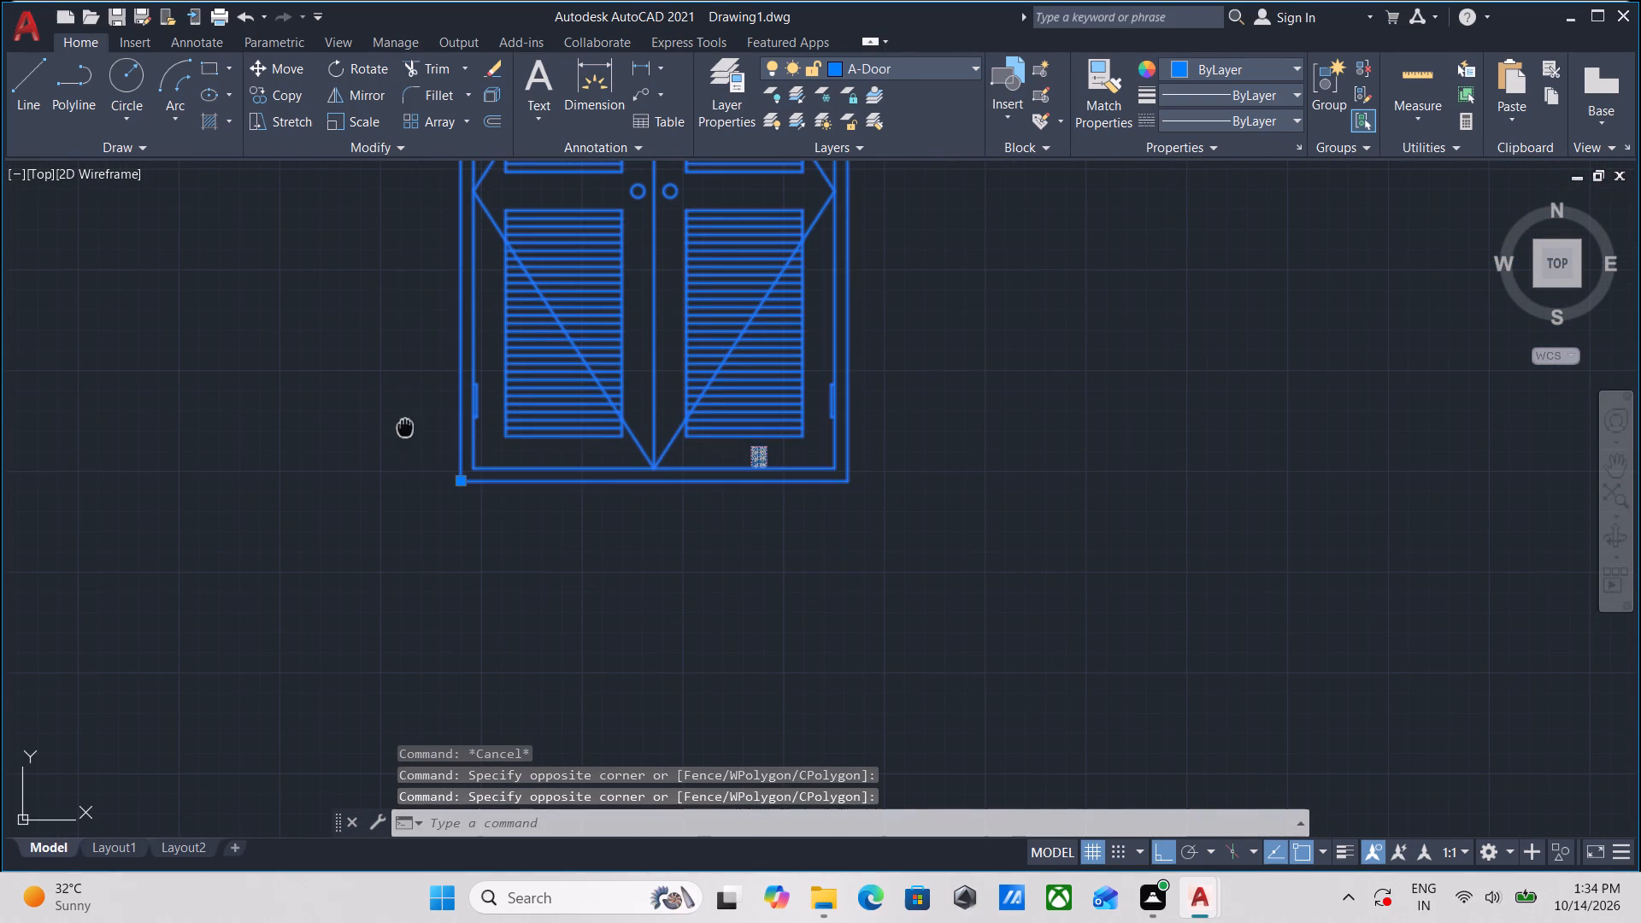
{"action": "middle_click_drag", "start_coordinate": [411, 440], "coordinate": [428, 469]}
{"action": "key", "text": "m"}
{"action": "key", "text": "Return"}
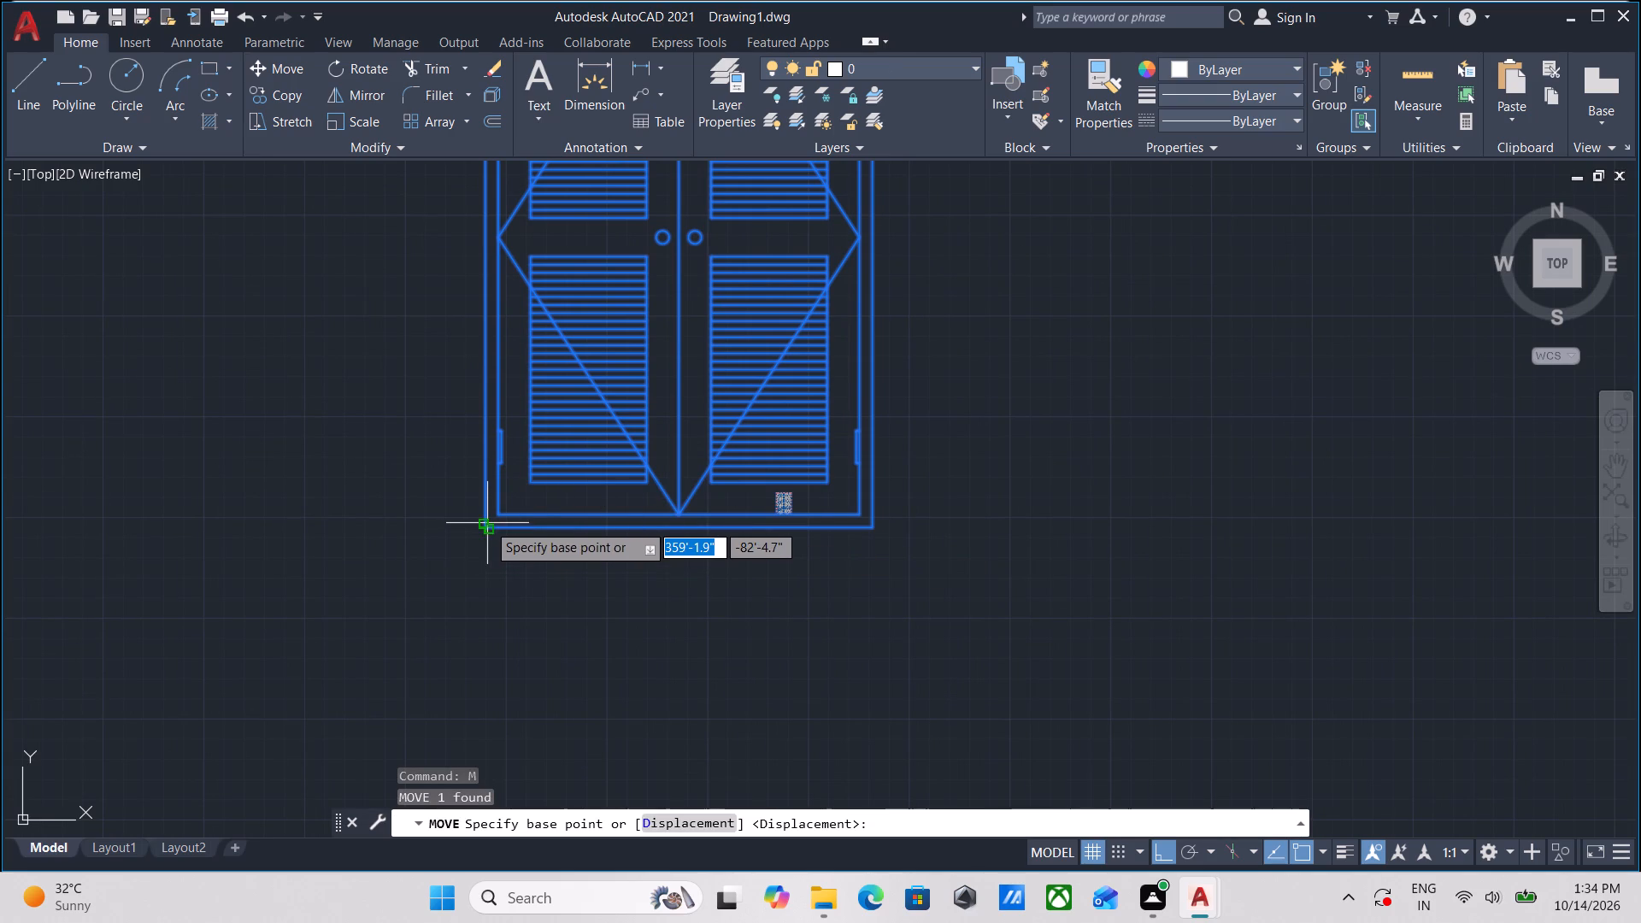
{"action": "scroll", "coordinate": [484, 509], "scroll_direction": "down", "scroll_amount": 3}
{"action": "middle_click_drag", "start_coordinate": [484, 509], "coordinate": [486, 545]}
{"action": "scroll", "coordinate": [486, 528], "scroll_direction": "up", "scroll_amount": 4}
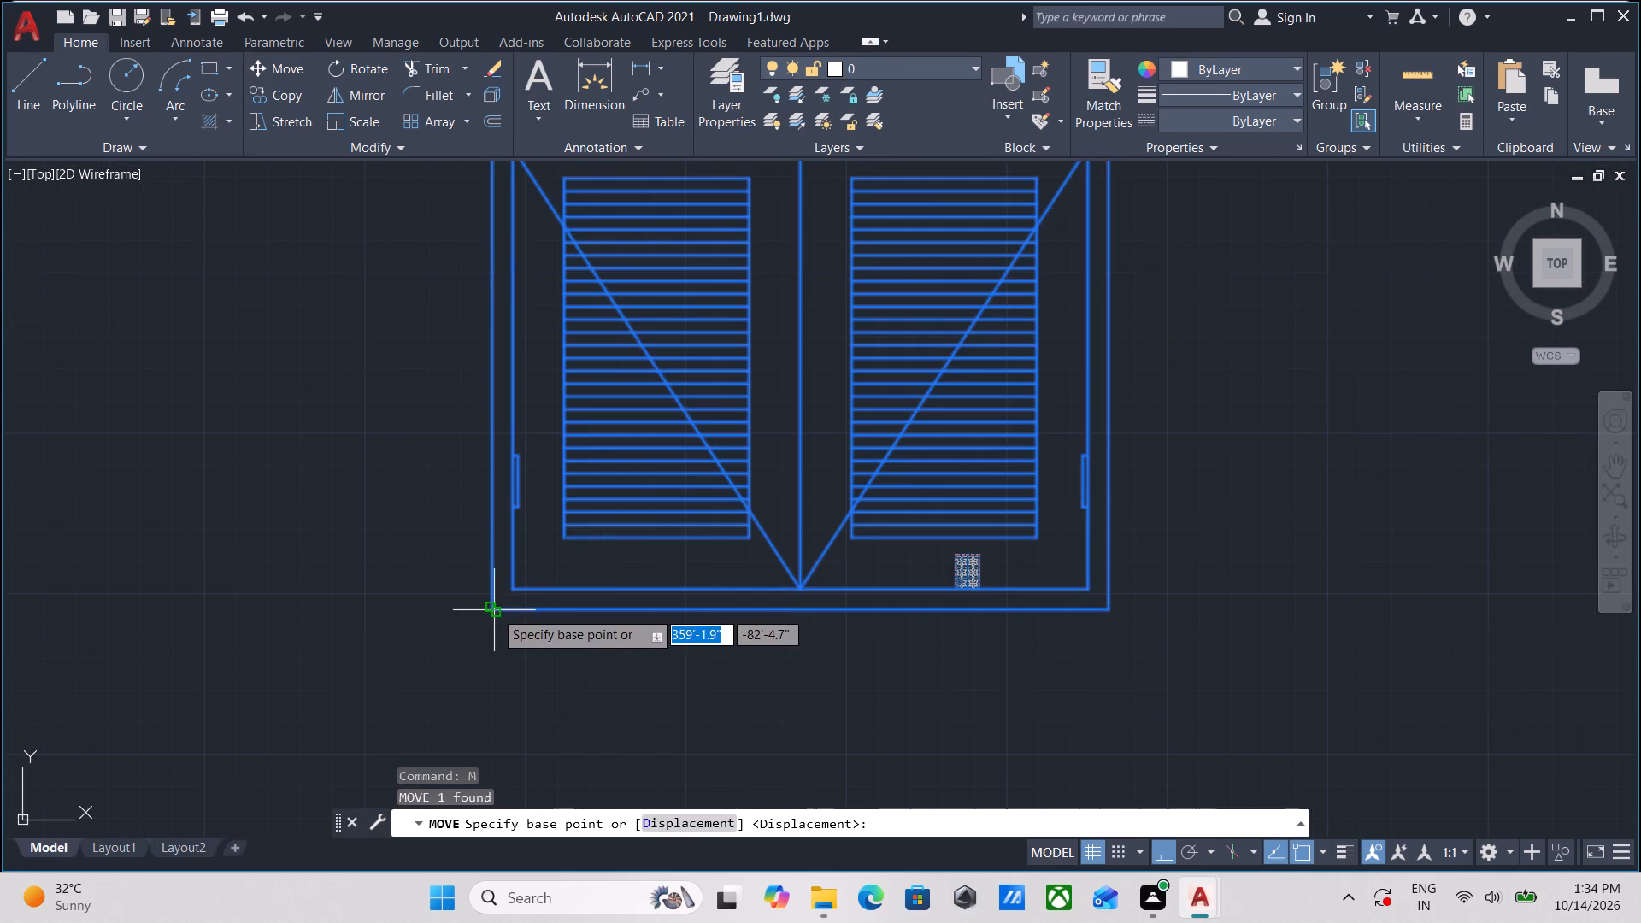
{"action": "left_click", "coordinate": [494, 610]}
{"action": "key", "text": "F8"}
{"action": "scroll", "coordinate": [357, 633], "scroll_direction": "down", "scroll_amount": 2}
{"action": "middle_click_drag", "start_coordinate": [370, 624], "coordinate": [406, 600]}
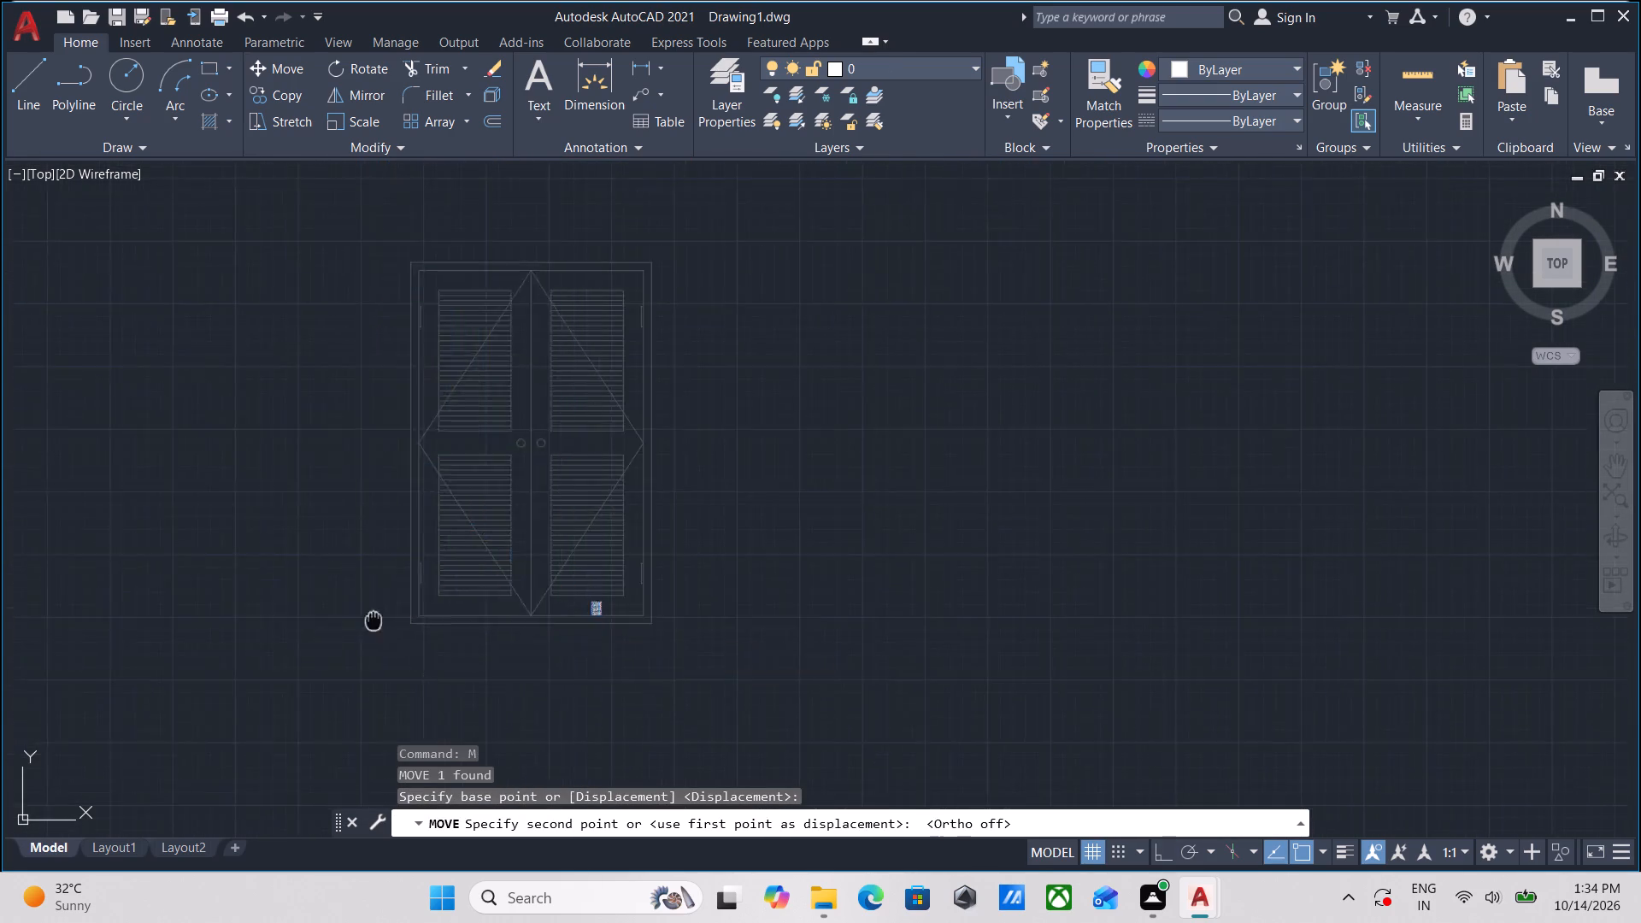
{"action": "scroll", "coordinate": [406, 600], "scroll_direction": "down", "scroll_amount": 1}
{"action": "middle_click_drag", "start_coordinate": [406, 600], "coordinate": [707, 400]}
{"action": "scroll", "coordinate": [615, 490], "scroll_direction": "down", "scroll_amount": 2}
{"action": "middle_click_drag", "start_coordinate": [590, 509], "coordinate": [939, 287]}
{"action": "middle_click_drag", "start_coordinate": [485, 538], "coordinate": [608, 485]}
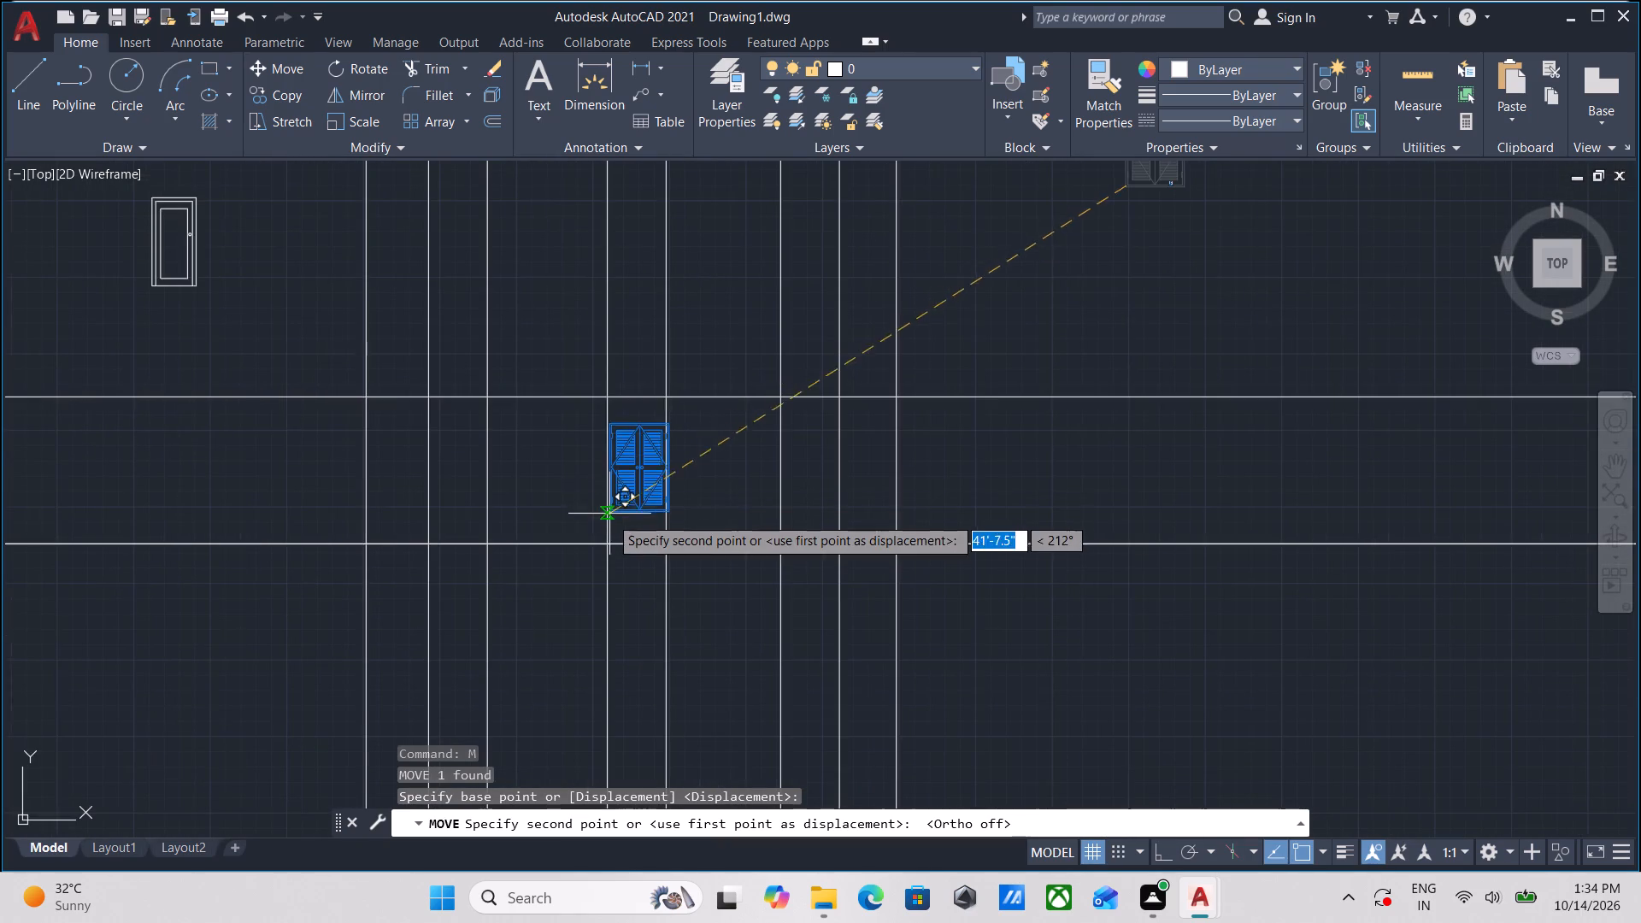
{"action": "scroll", "coordinate": [609, 529], "scroll_direction": "up", "scroll_amount": 3}
{"action": "scroll", "coordinate": [606, 568], "scroll_direction": "down", "scroll_amount": 2}
{"action": "middle_click", "coordinate": [606, 568]}
{"action": "scroll", "coordinate": [606, 568], "scroll_direction": "down", "scroll_amount": 3}
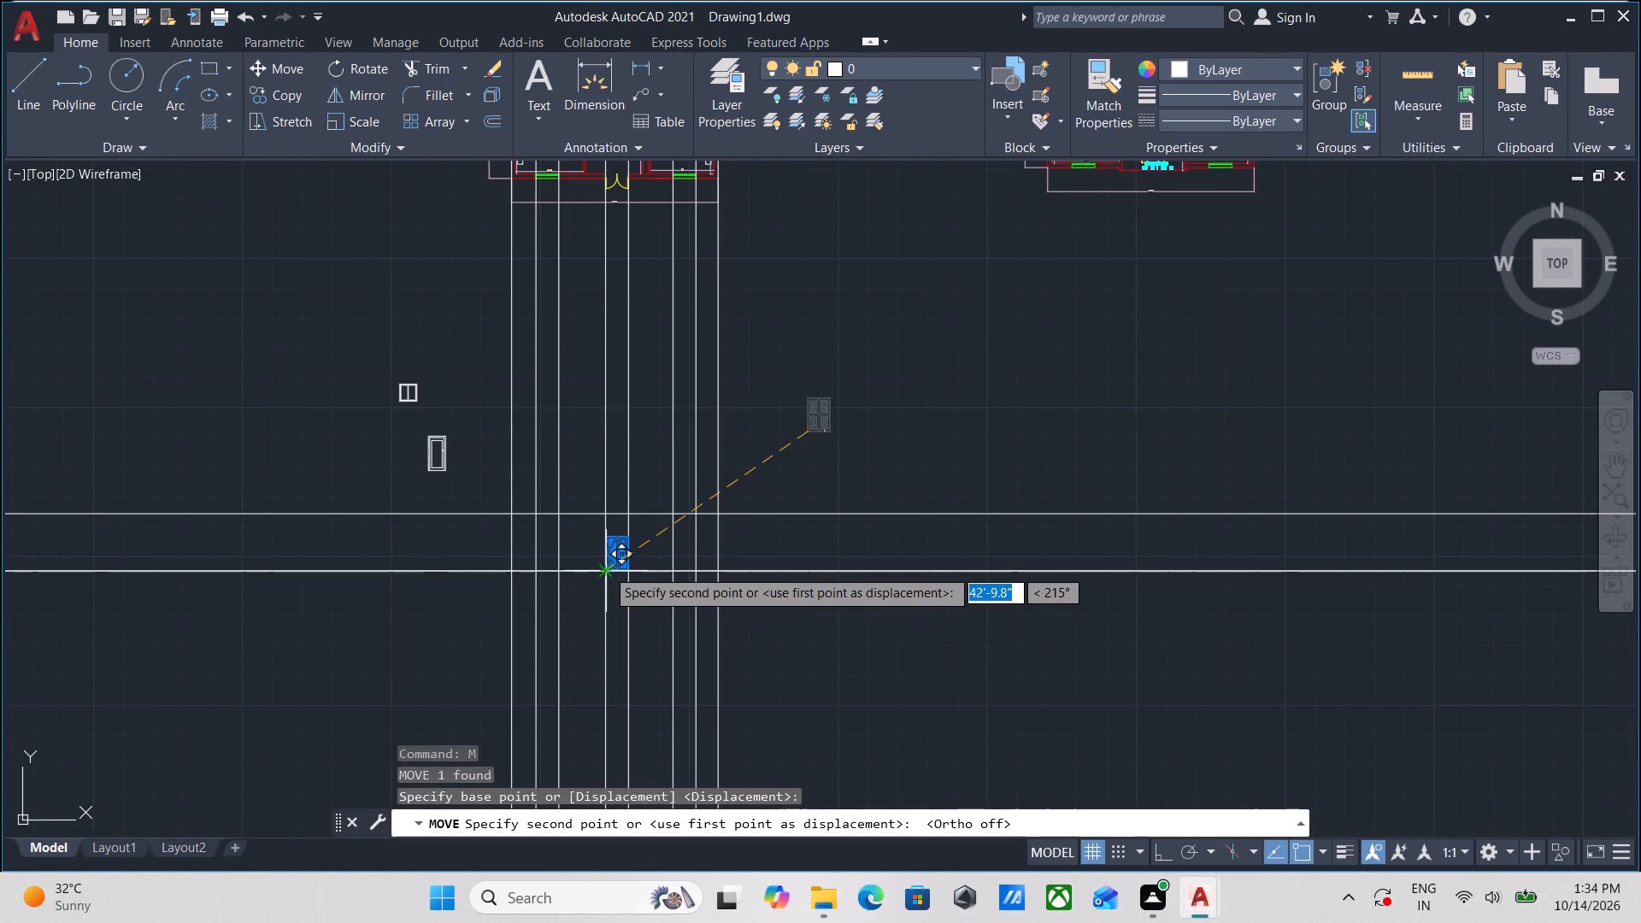
{"action": "scroll", "coordinate": [606, 568], "scroll_direction": "up", "scroll_amount": 7}
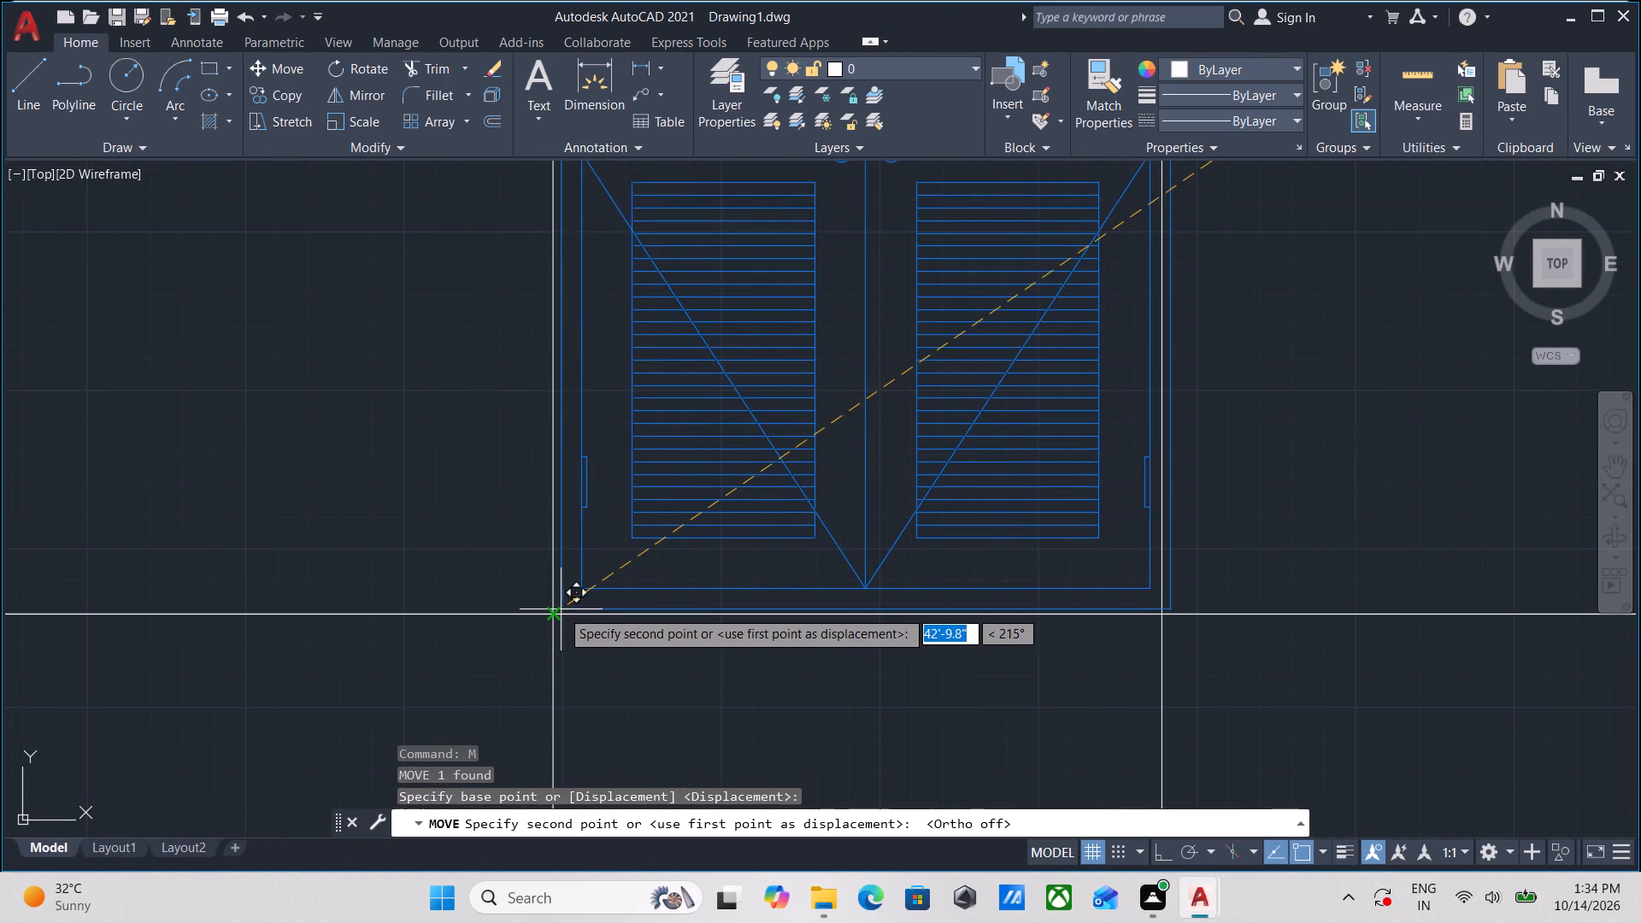
{"action": "left_click", "coordinate": [555, 609]}
Examine the placed louvred door's position relative to the guide lines and the floor plans above.
{"action": "scroll", "coordinate": [591, 566], "scroll_direction": "down", "scroll_amount": 3}
{"action": "middle_click_drag", "start_coordinate": [591, 566], "coordinate": [562, 628]}
{"action": "scroll", "coordinate": [577, 488], "scroll_direction": "down", "scroll_amount": 2}
{"action": "middle_click_drag", "start_coordinate": [577, 488], "coordinate": [556, 546]}
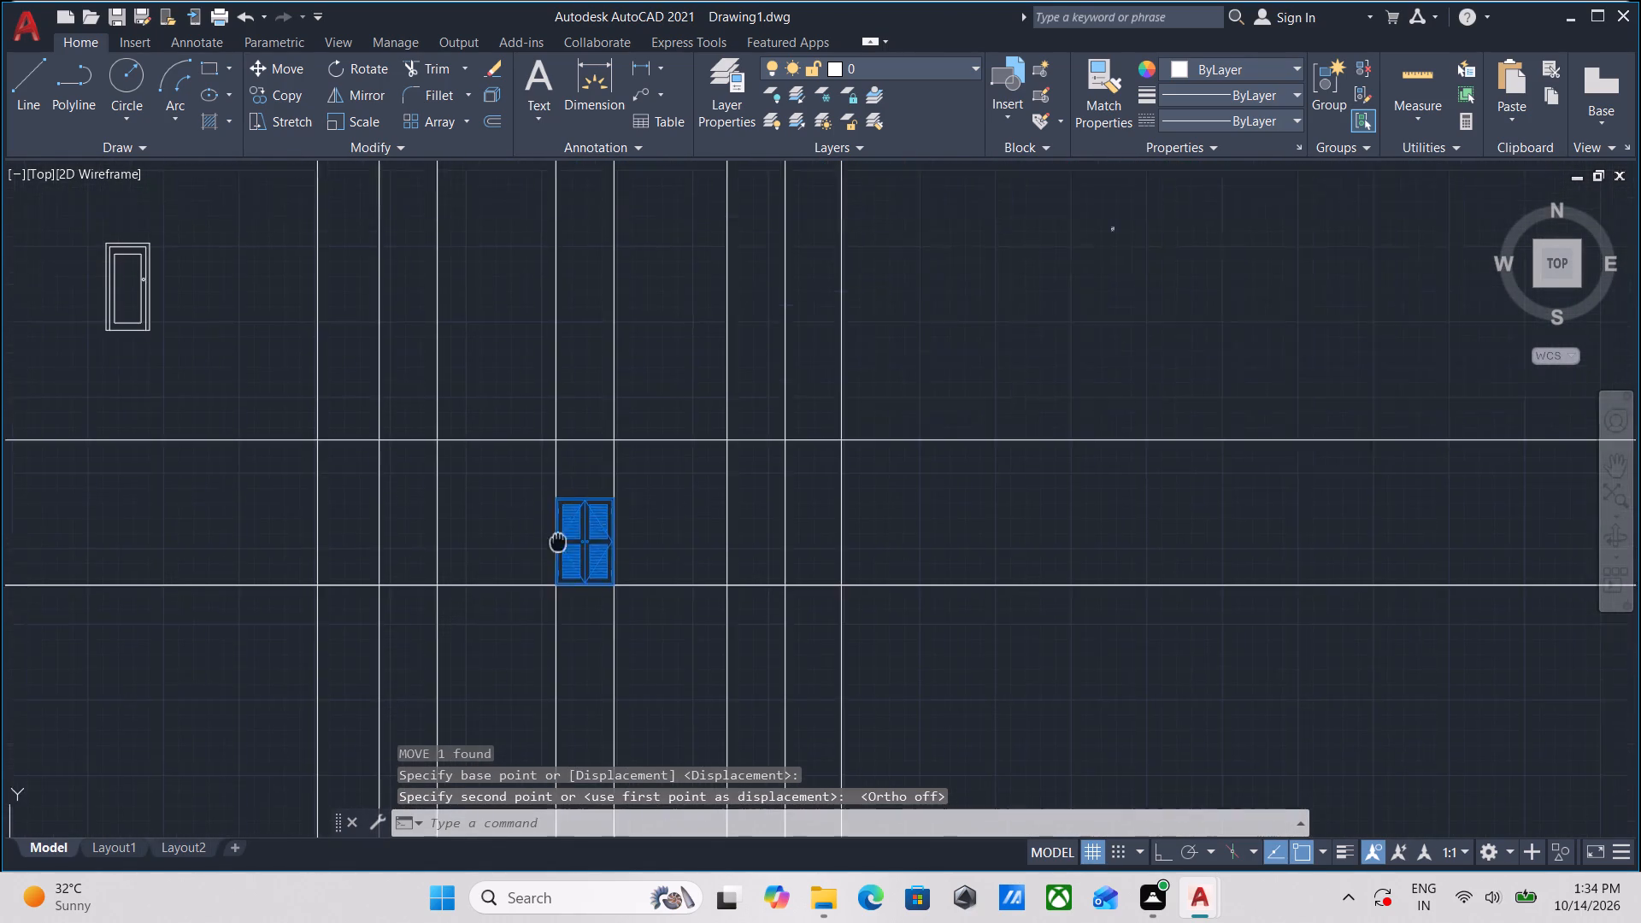
{"action": "middle_click_drag", "start_coordinate": [556, 546], "coordinate": [532, 611]}
{"action": "scroll", "coordinate": [548, 409], "scroll_direction": "down", "scroll_amount": 1}
{"action": "middle_click_drag", "start_coordinate": [548, 409], "coordinate": [509, 544]}
{"action": "scroll", "coordinate": [572, 427], "scroll_direction": "down", "scroll_amount": 2}
{"action": "middle_click_drag", "start_coordinate": [572, 428], "coordinate": [538, 517]}
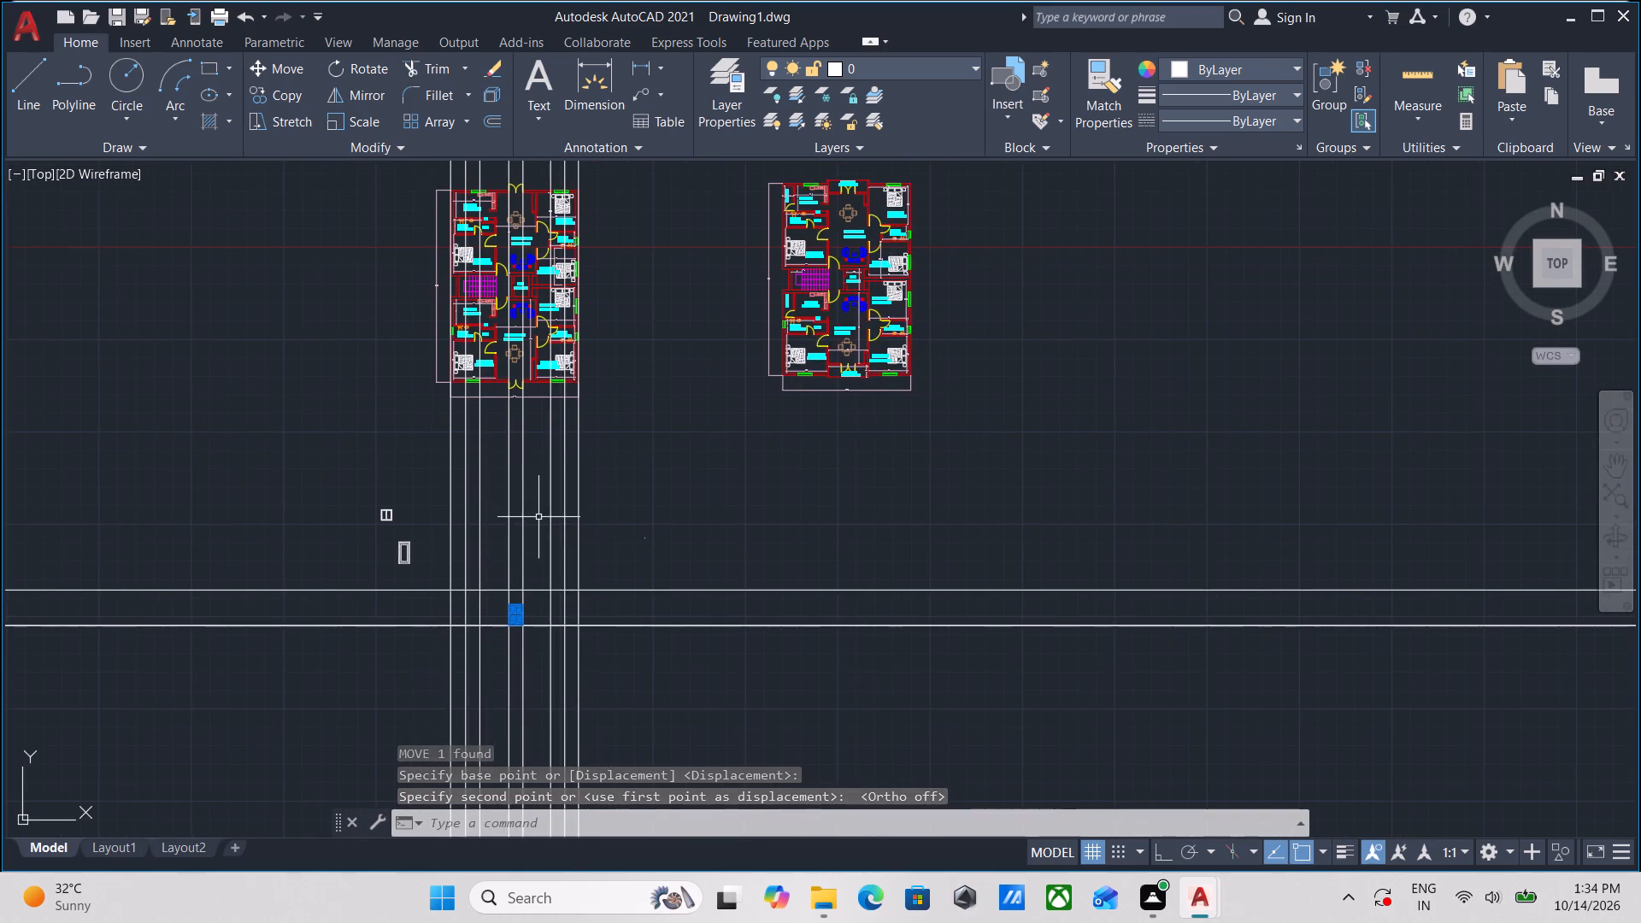
Examine the pasted window and door blocks, the placed louvred door and the guide lines below the floor plan.
{"action": "scroll", "coordinate": [528, 501], "scroll_direction": "up", "scroll_amount": 2}
{"action": "middle_click_drag", "start_coordinate": [520, 484], "coordinate": [520, 510]}
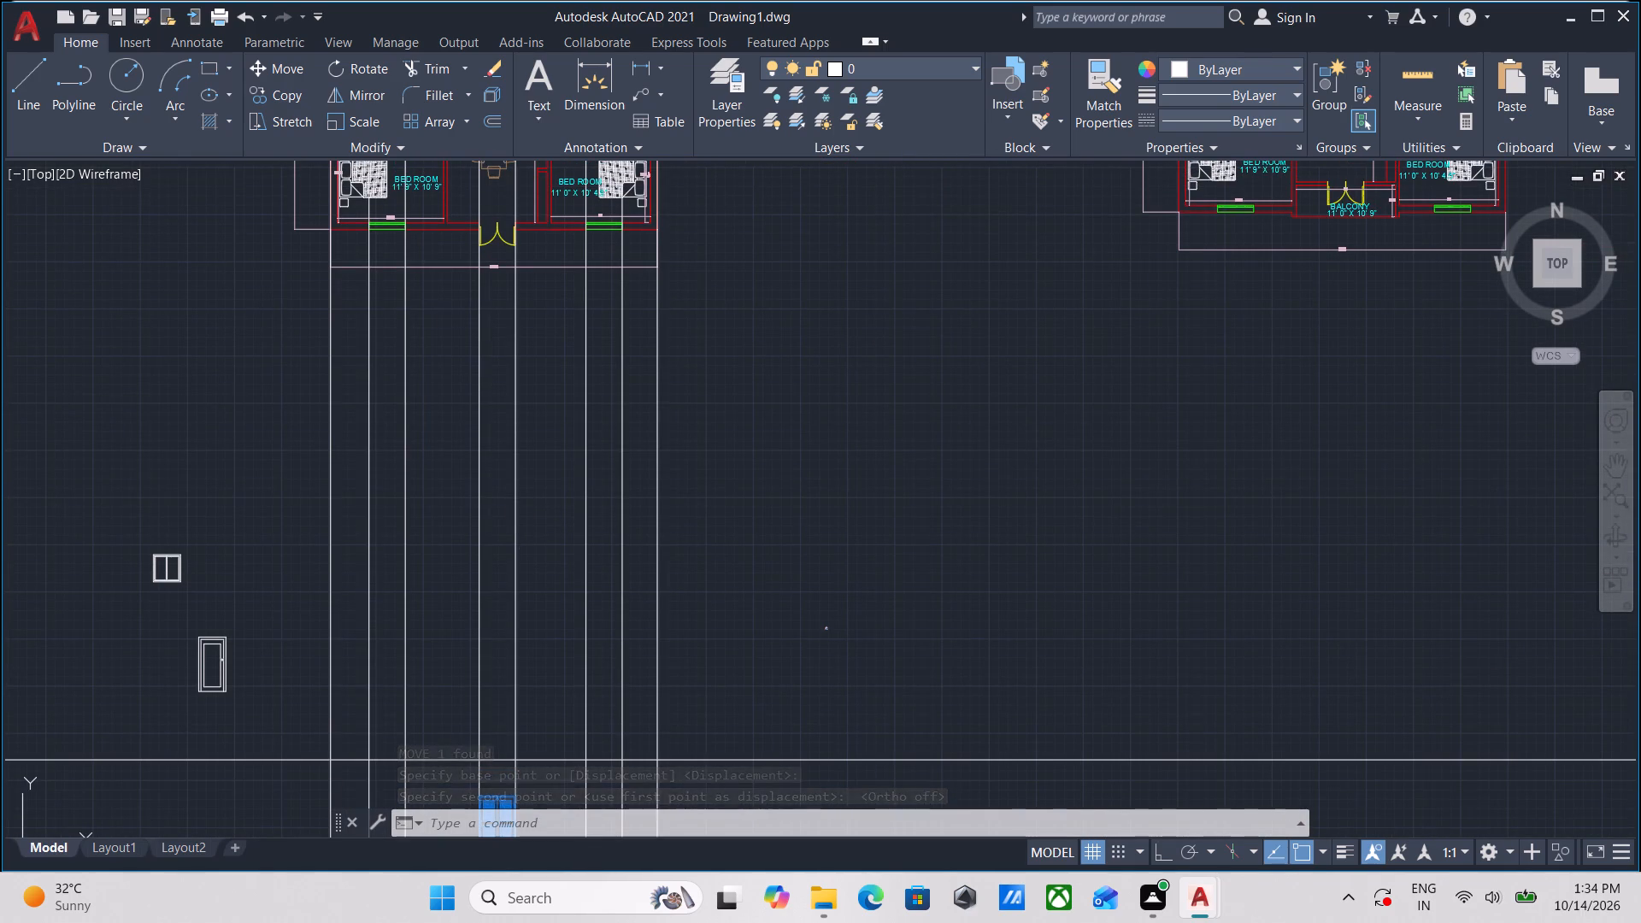
{"action": "middle_click_drag", "start_coordinate": [520, 510], "coordinate": [628, 333]}
{"action": "scroll", "coordinate": [321, 398], "scroll_direction": "up", "scroll_amount": 2}
{"action": "scroll", "coordinate": [166, 396], "scroll_direction": "up", "scroll_amount": 2}
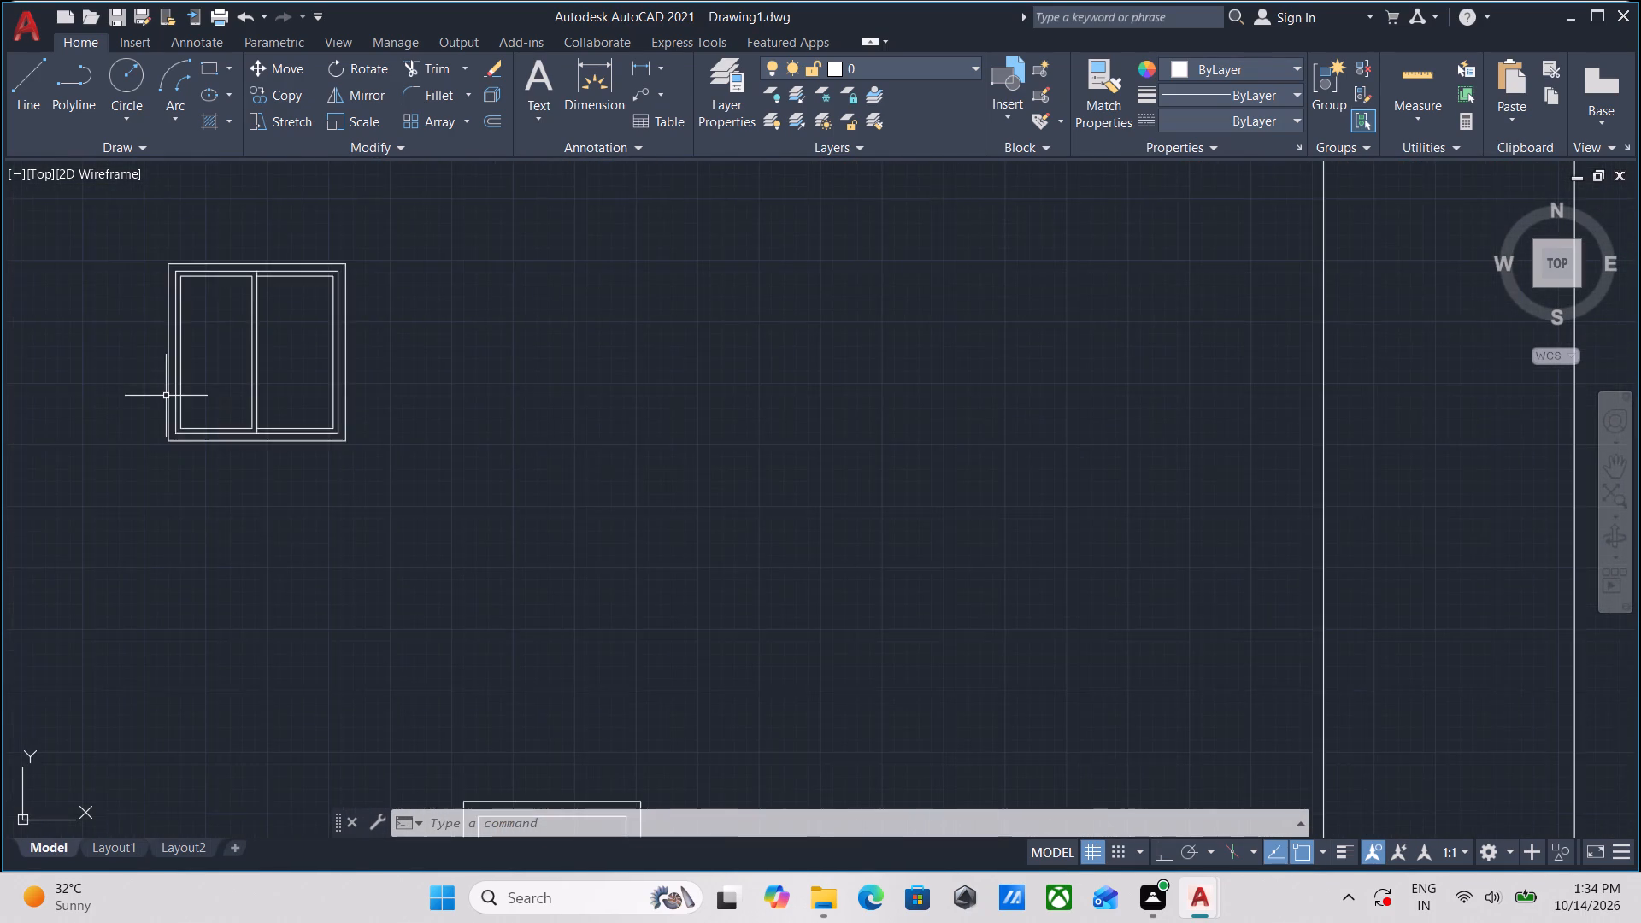
{"action": "scroll", "coordinate": [166, 396], "scroll_direction": "down", "scroll_amount": 2}
{"action": "middle_click_drag", "start_coordinate": [170, 397], "coordinate": [427, 444]}
{"action": "scroll", "coordinate": [478, 448], "scroll_direction": "up", "scroll_amount": 2}
{"action": "left_click", "coordinate": [529, 514]}
{"action": "left_click", "coordinate": [401, 403]}
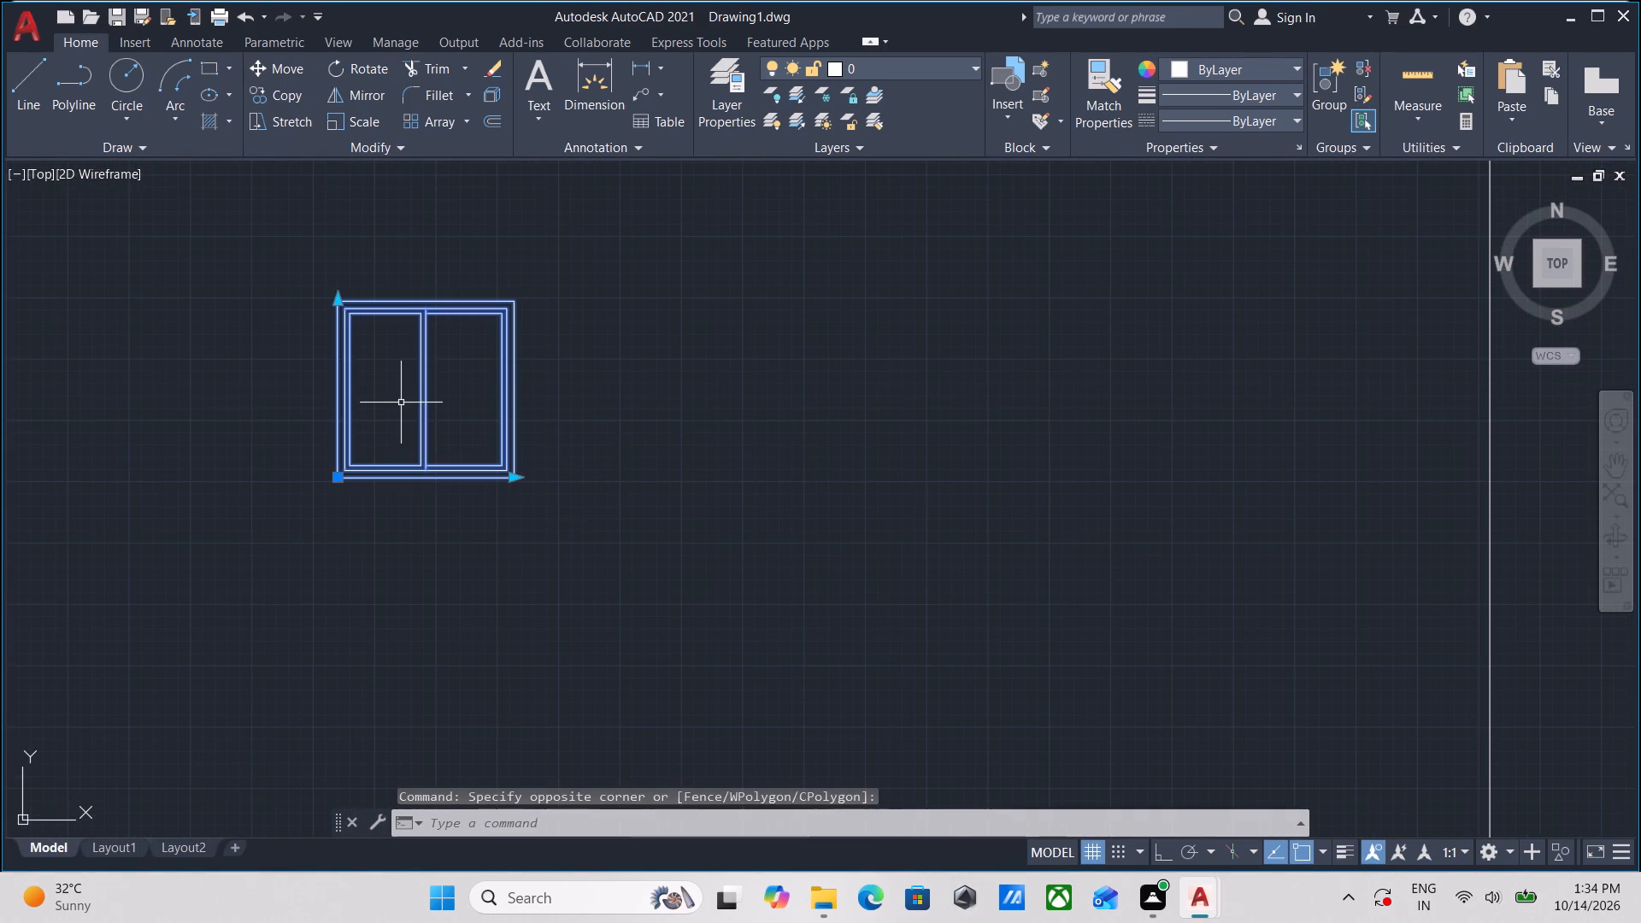
{"action": "scroll", "coordinate": [401, 403], "scroll_direction": "down", "scroll_amount": 1}
{"action": "key", "text": "Escape"}
{"action": "scroll", "coordinate": [401, 403], "scroll_direction": "down", "scroll_amount": 4}
{"action": "middle_click_drag", "start_coordinate": [487, 364], "coordinate": [503, 351]}
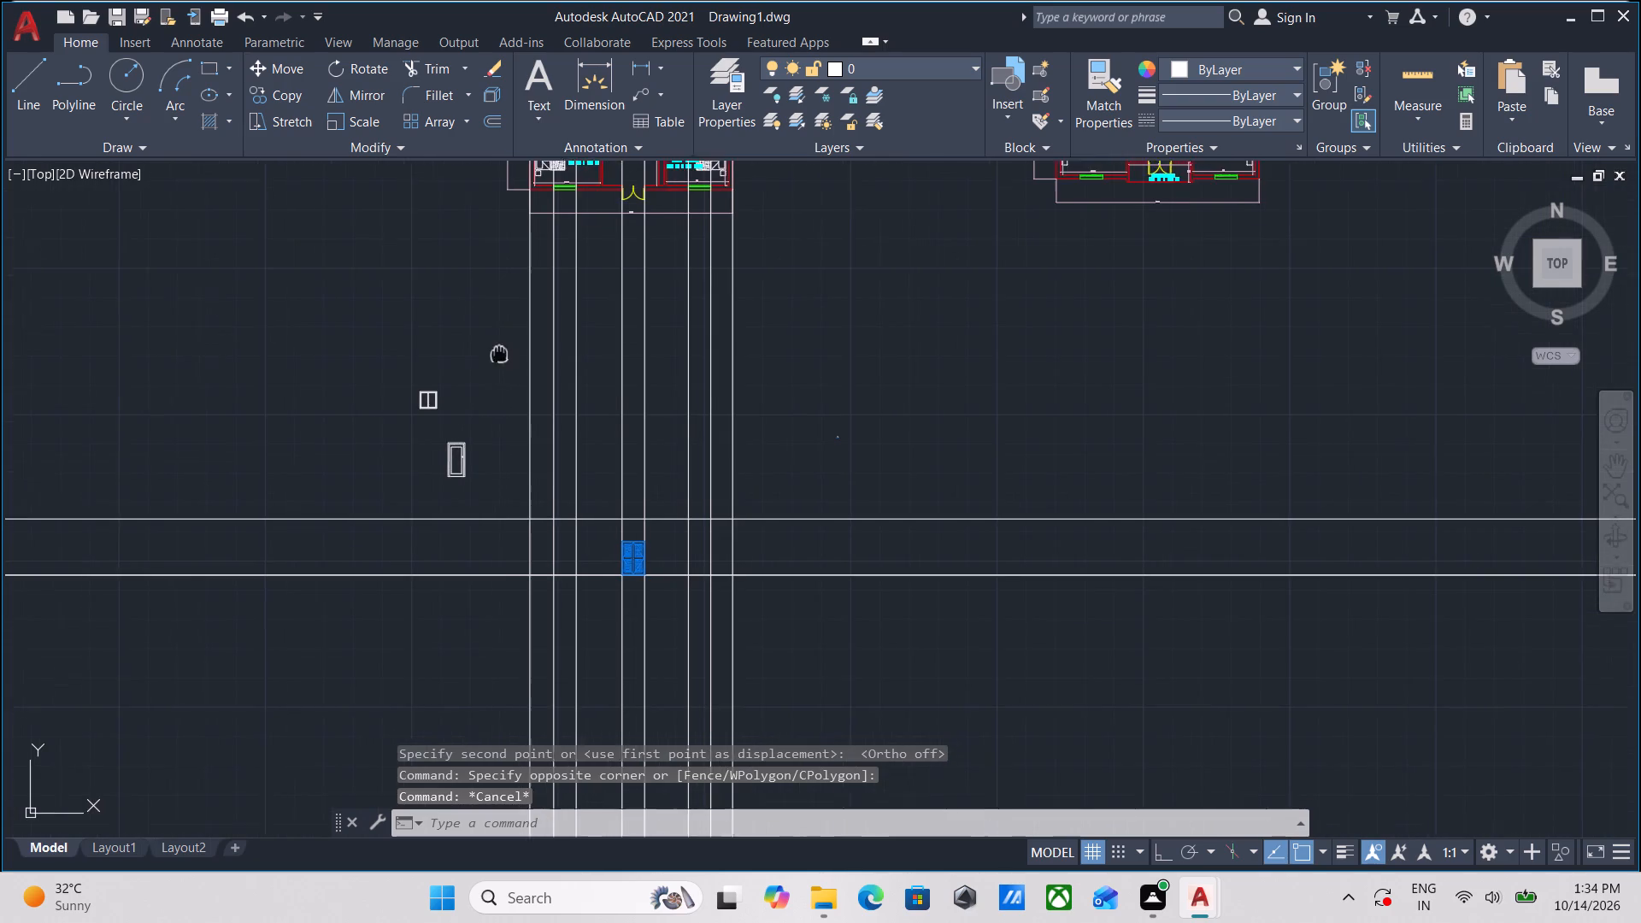
{"action": "middle_click_drag", "start_coordinate": [503, 351], "coordinate": [546, 310]}
{"action": "scroll", "coordinate": [493, 375], "scroll_direction": "up", "scroll_amount": 2}
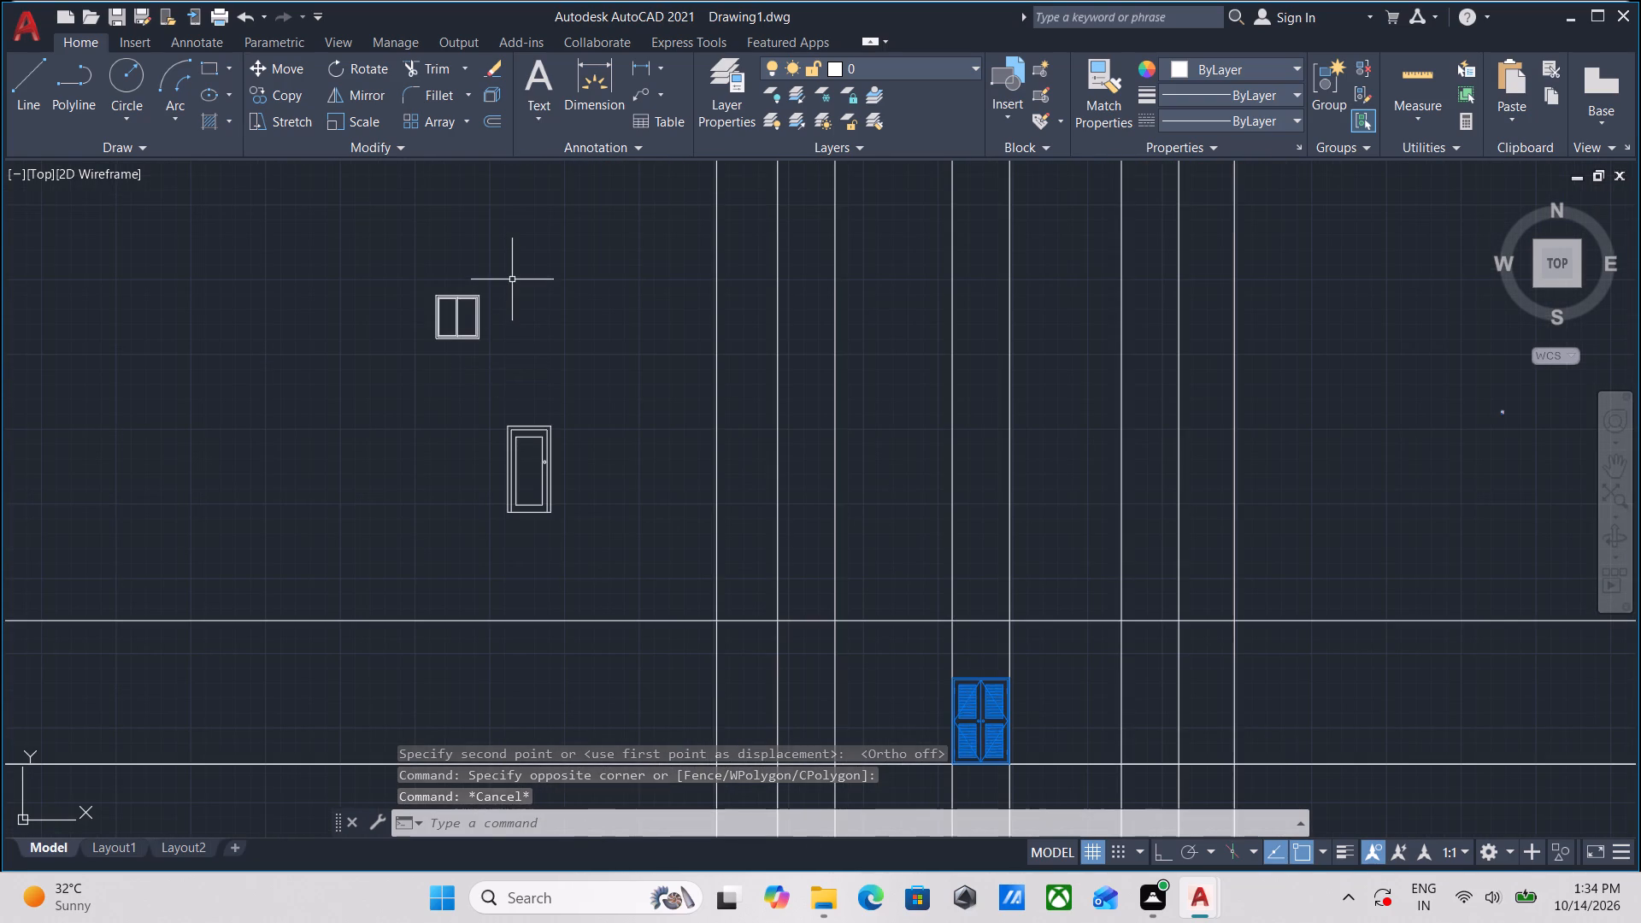
{"action": "scroll", "coordinate": [979, 750], "scroll_direction": "up", "scroll_amount": 4}
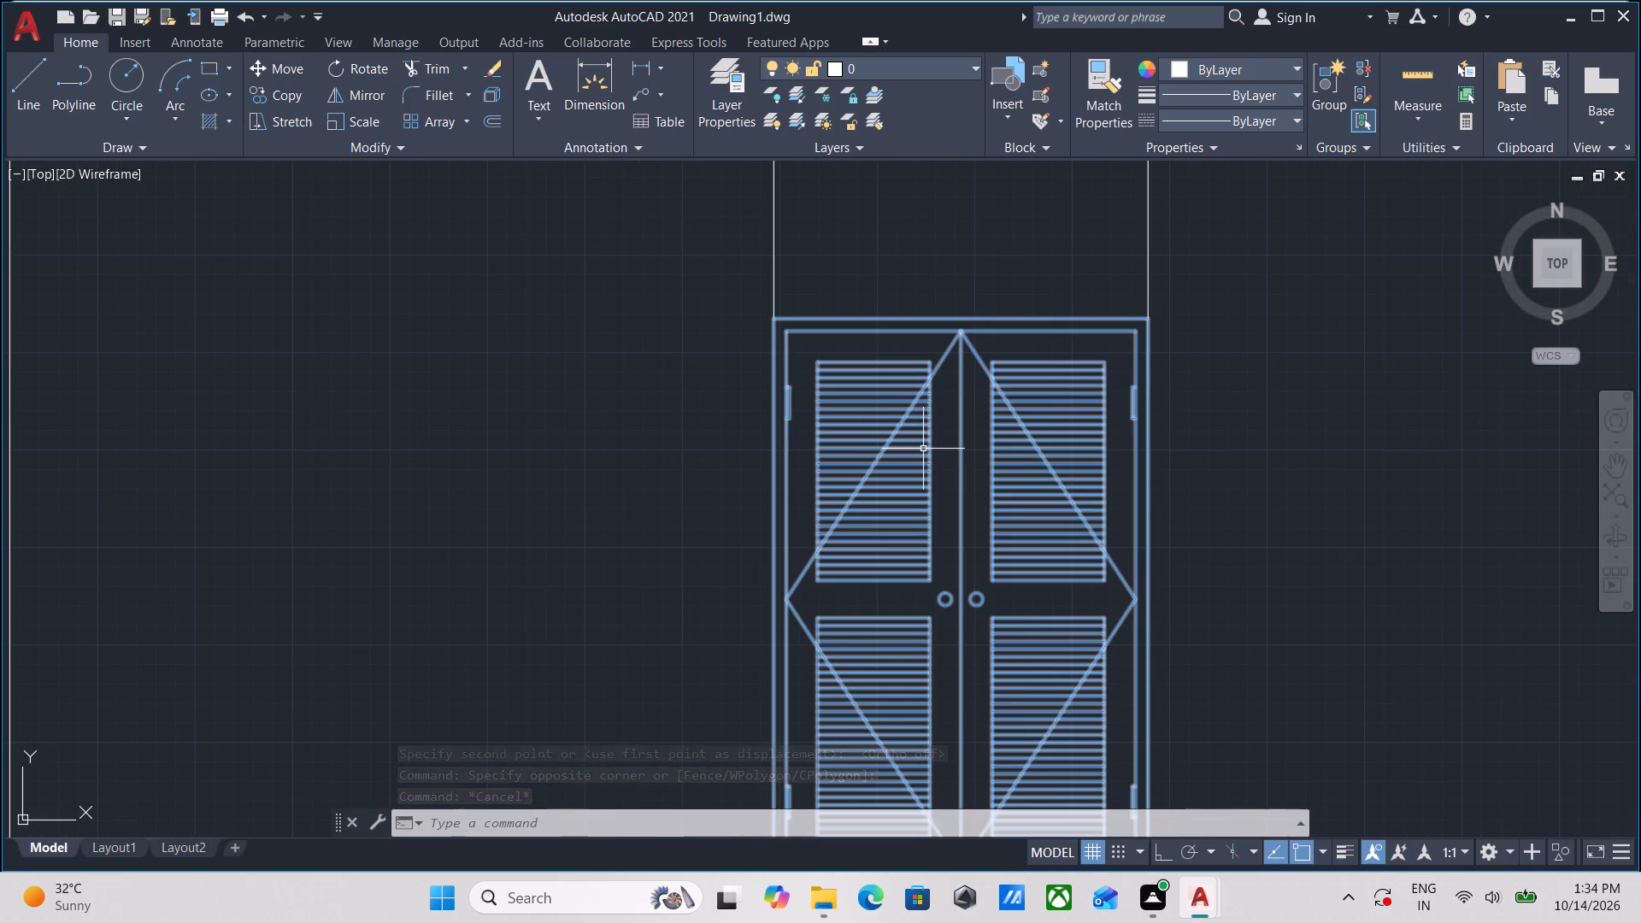
{"action": "scroll", "coordinate": [923, 449], "scroll_direction": "down", "scroll_amount": 5}
{"action": "middle_click_drag", "start_coordinate": [941, 396], "coordinate": [772, 641]}
{"action": "scroll", "coordinate": [802, 461], "scroll_direction": "down", "scroll_amount": 1}
{"action": "middle_click_drag", "start_coordinate": [802, 465], "coordinate": [744, 676]}
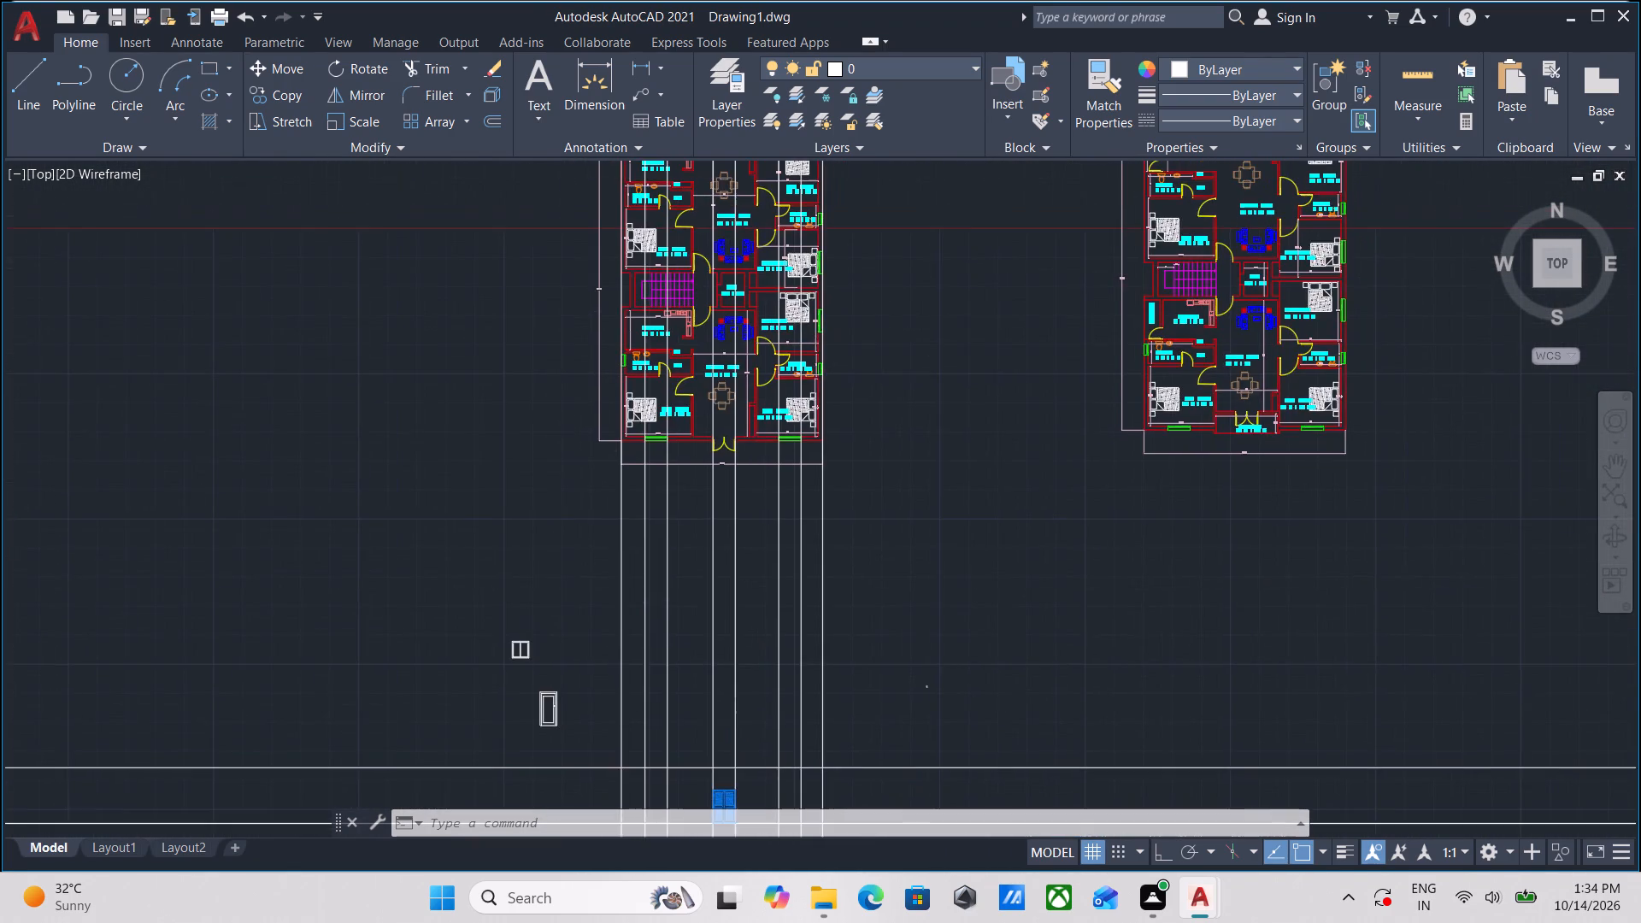
{"action": "scroll", "coordinate": [641, 440], "scroll_direction": "up", "scroll_amount": 3}
{"action": "scroll", "coordinate": [641, 438], "scroll_direction": "down", "scroll_amount": 2}
{"action": "middle_click_drag", "start_coordinate": [601, 551], "coordinate": [689, 353]}
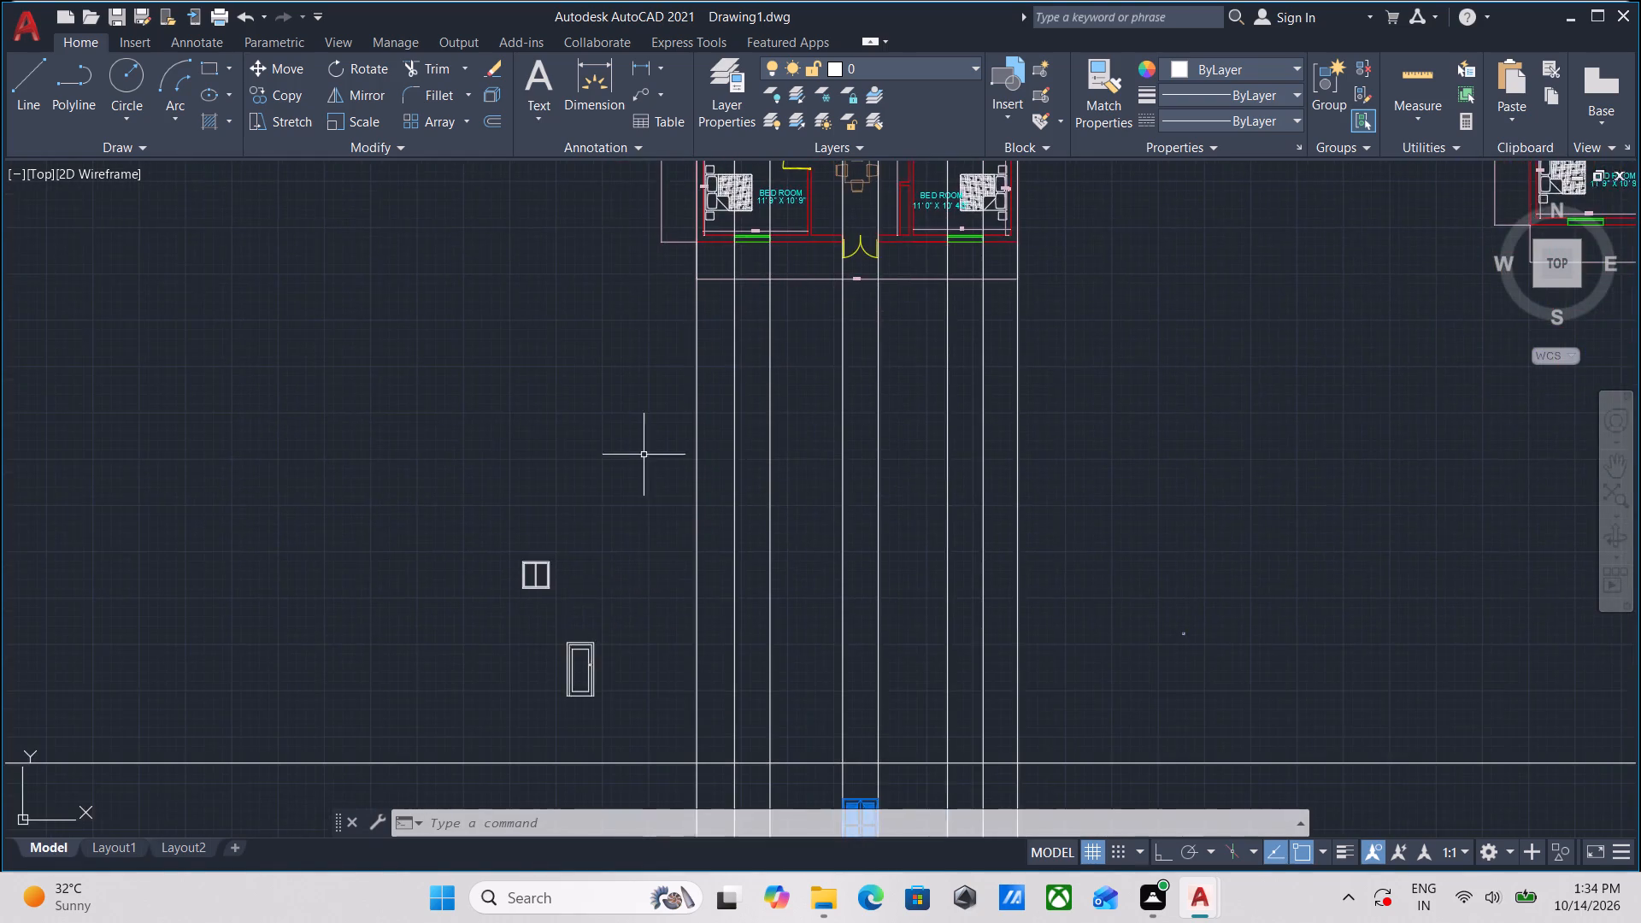
Stretch the two-pane window block wider and taller with its size grips, making it a square as wide as the louvred door.
{"action": "scroll", "coordinate": [527, 621], "scroll_direction": "up", "scroll_amount": 2}
{"action": "left_click", "coordinate": [561, 553]}
{"action": "left_click", "coordinate": [528, 497]}
{"action": "scroll", "coordinate": [552, 556], "scroll_direction": "up", "scroll_amount": 2}
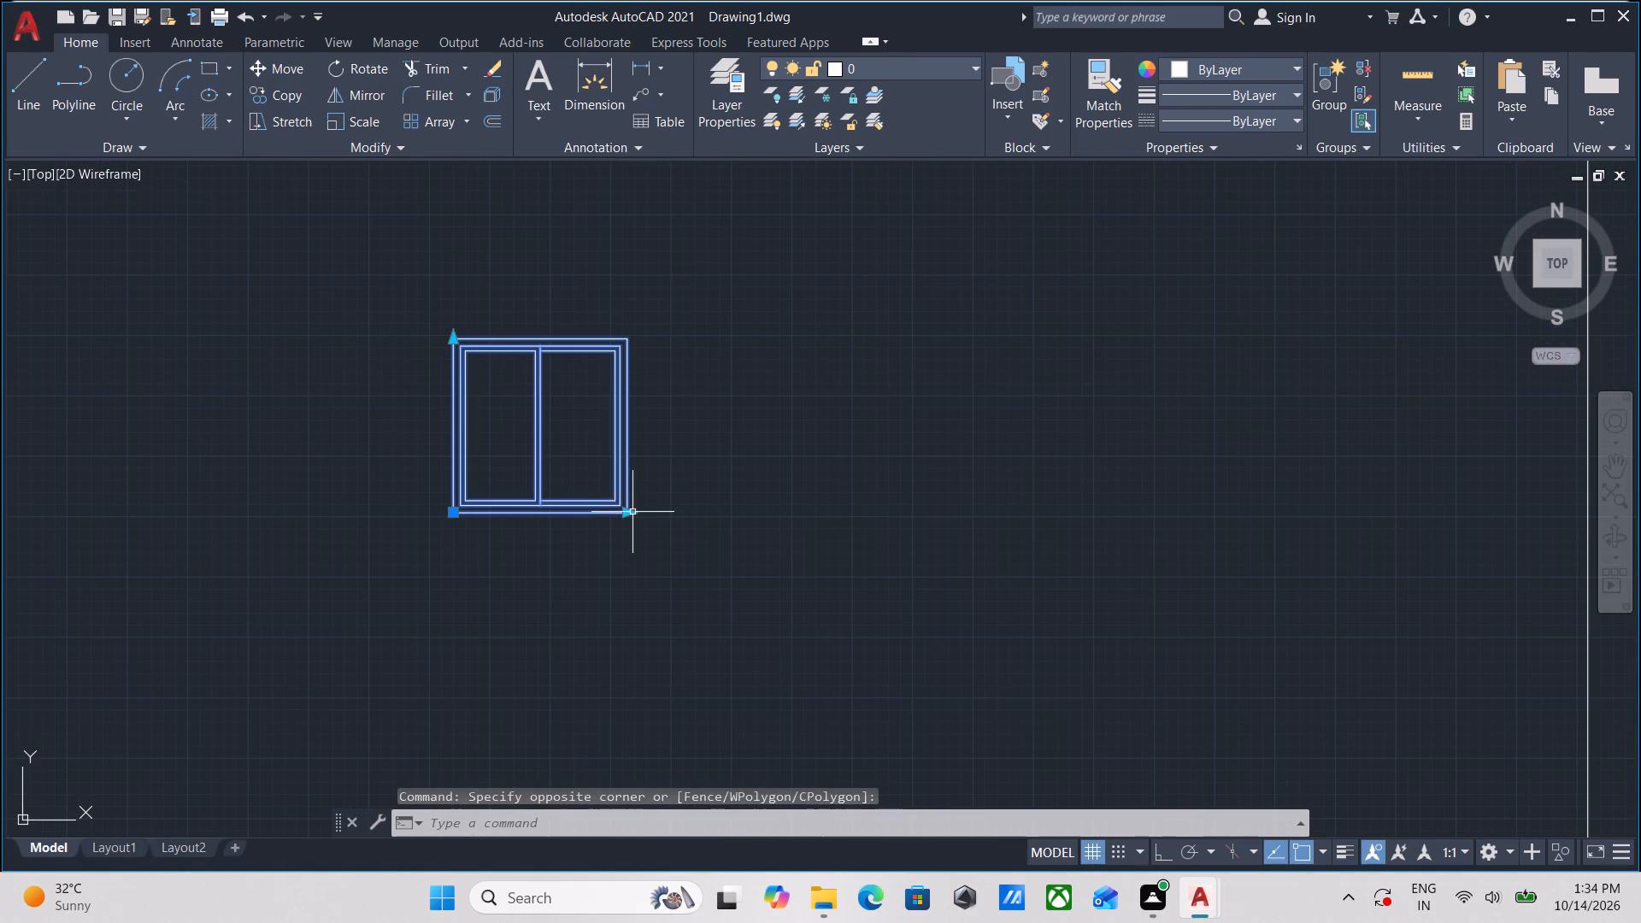
{"action": "left_click", "coordinate": [629, 513]}
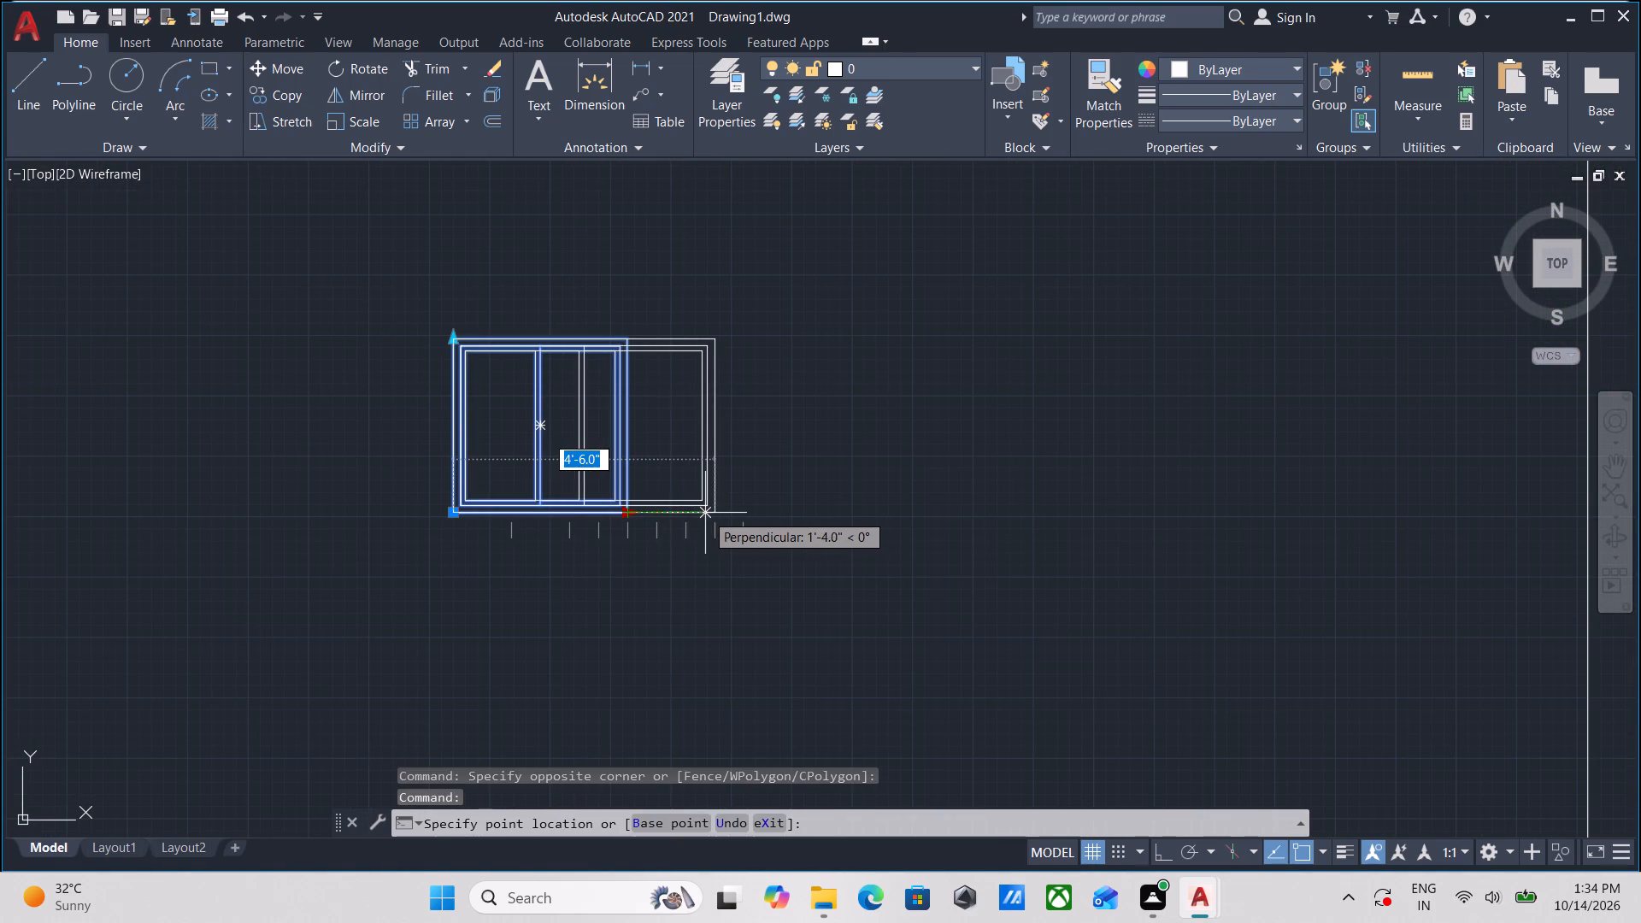
{"action": "left_click", "coordinate": [671, 514]}
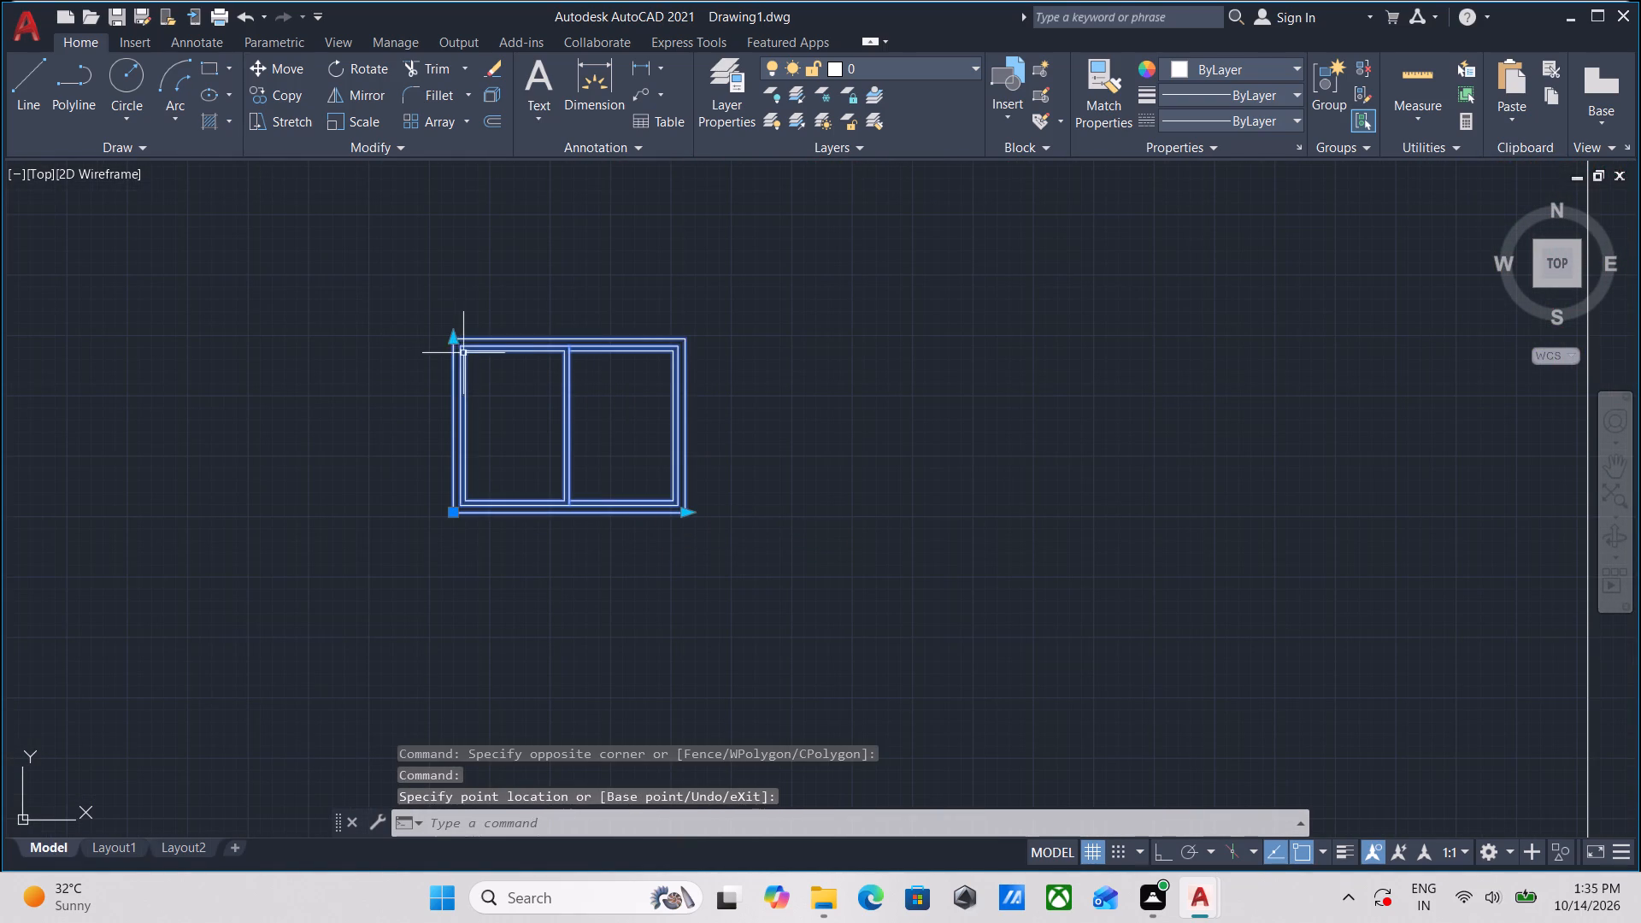
{"action": "left_click", "coordinate": [450, 339]}
{"action": "left_click", "coordinate": [460, 271]}
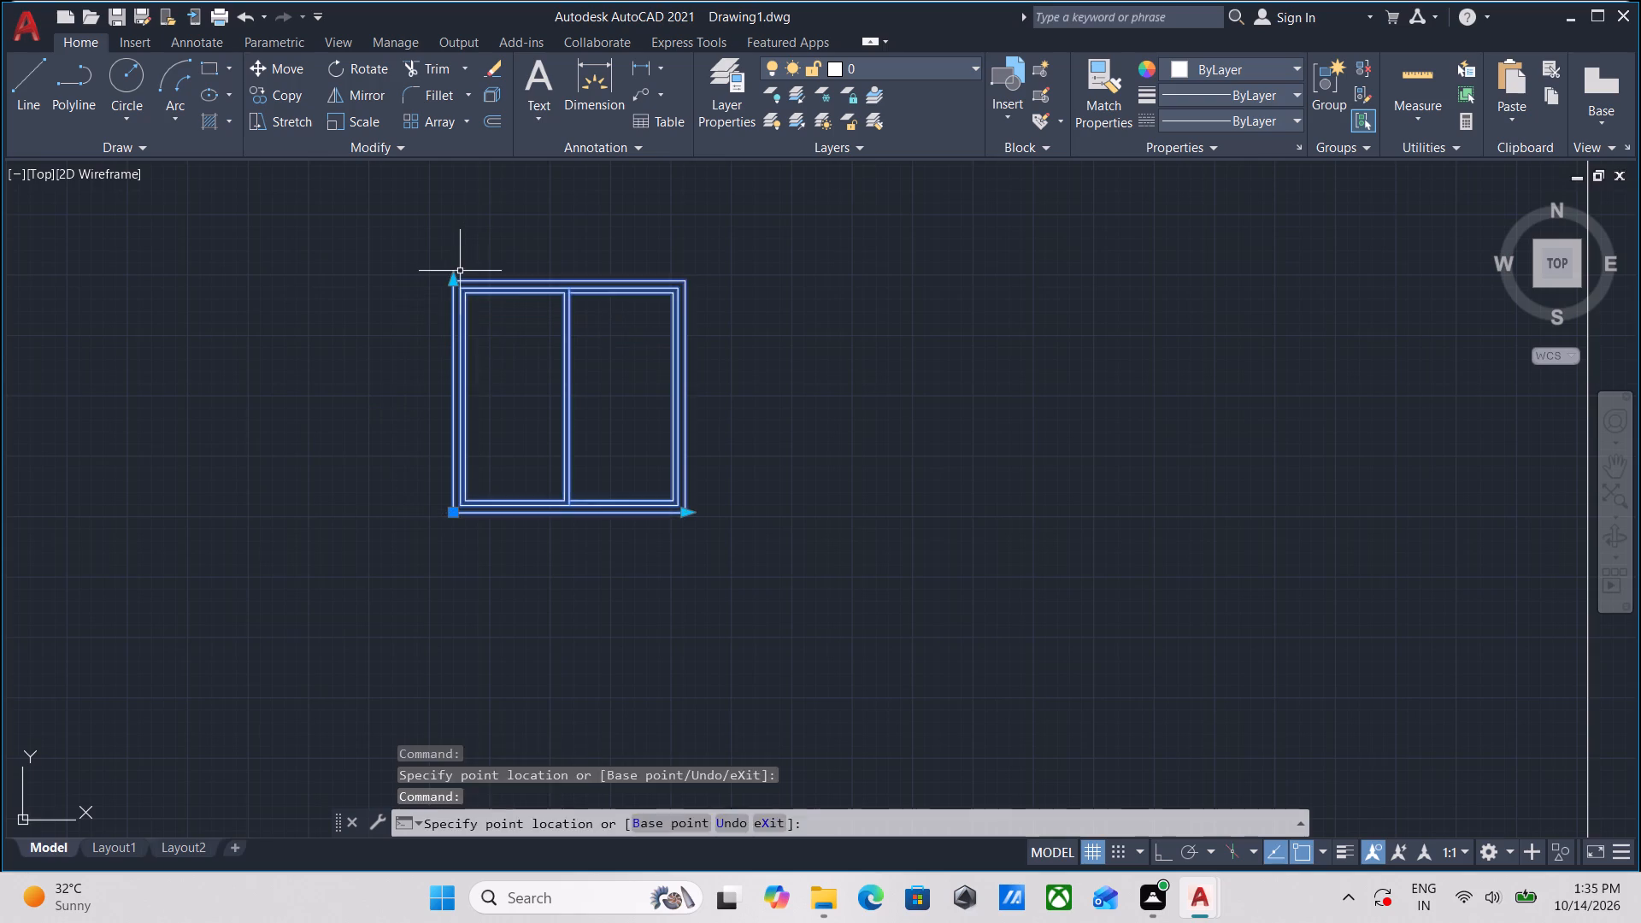
{"action": "scroll", "coordinate": [485, 299], "scroll_direction": "down", "scroll_amount": 2}
{"action": "key", "text": "Escape"}
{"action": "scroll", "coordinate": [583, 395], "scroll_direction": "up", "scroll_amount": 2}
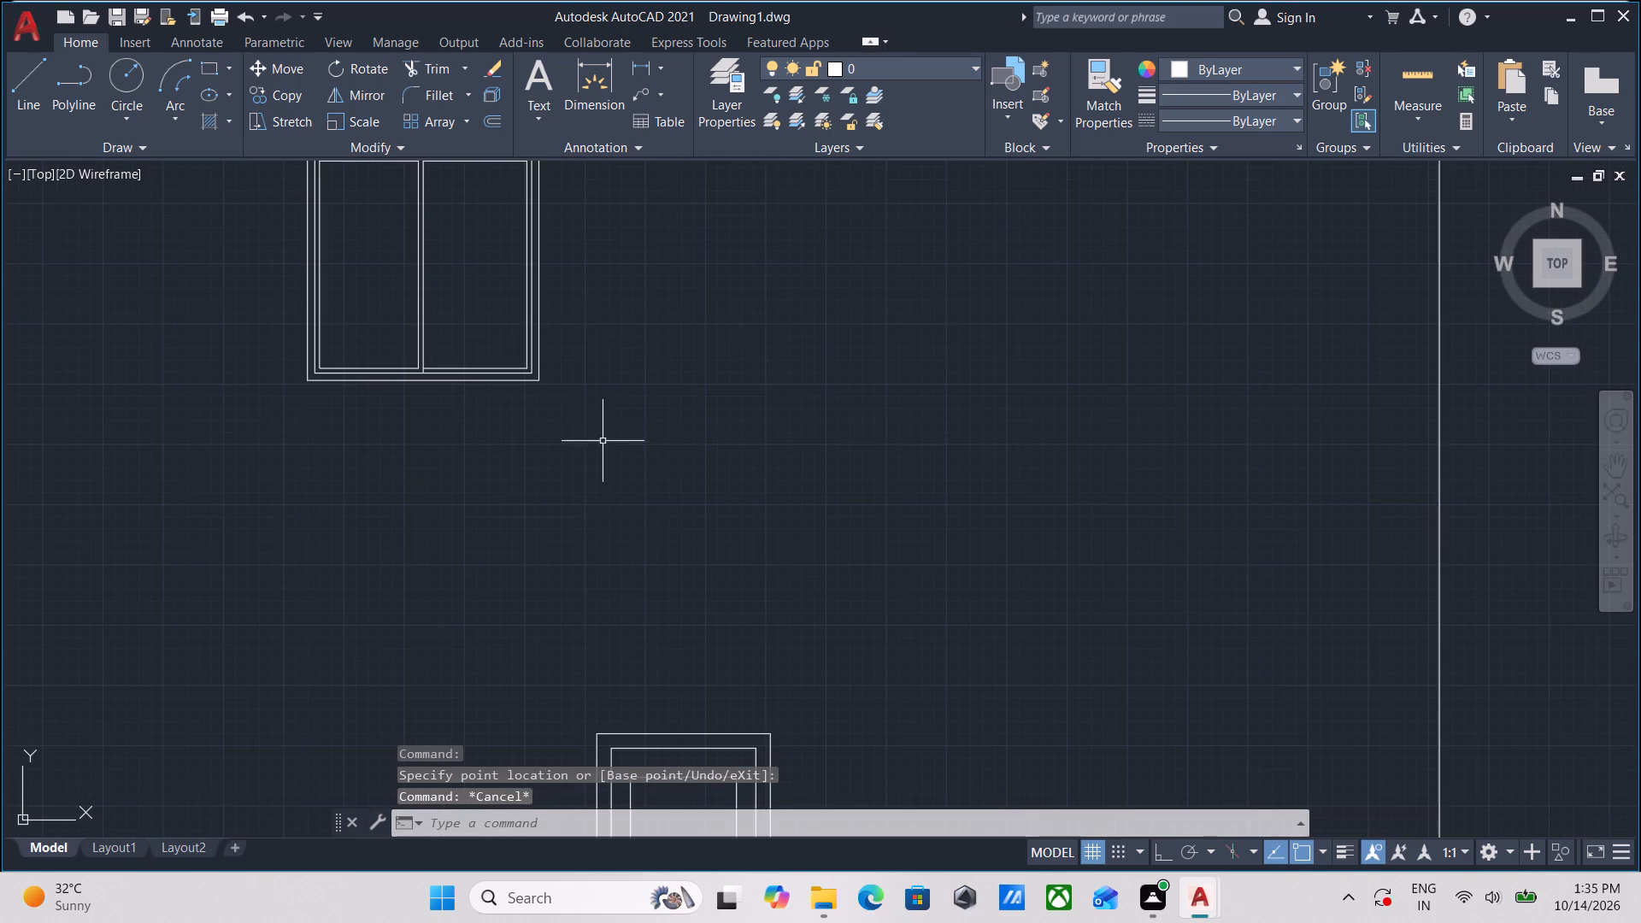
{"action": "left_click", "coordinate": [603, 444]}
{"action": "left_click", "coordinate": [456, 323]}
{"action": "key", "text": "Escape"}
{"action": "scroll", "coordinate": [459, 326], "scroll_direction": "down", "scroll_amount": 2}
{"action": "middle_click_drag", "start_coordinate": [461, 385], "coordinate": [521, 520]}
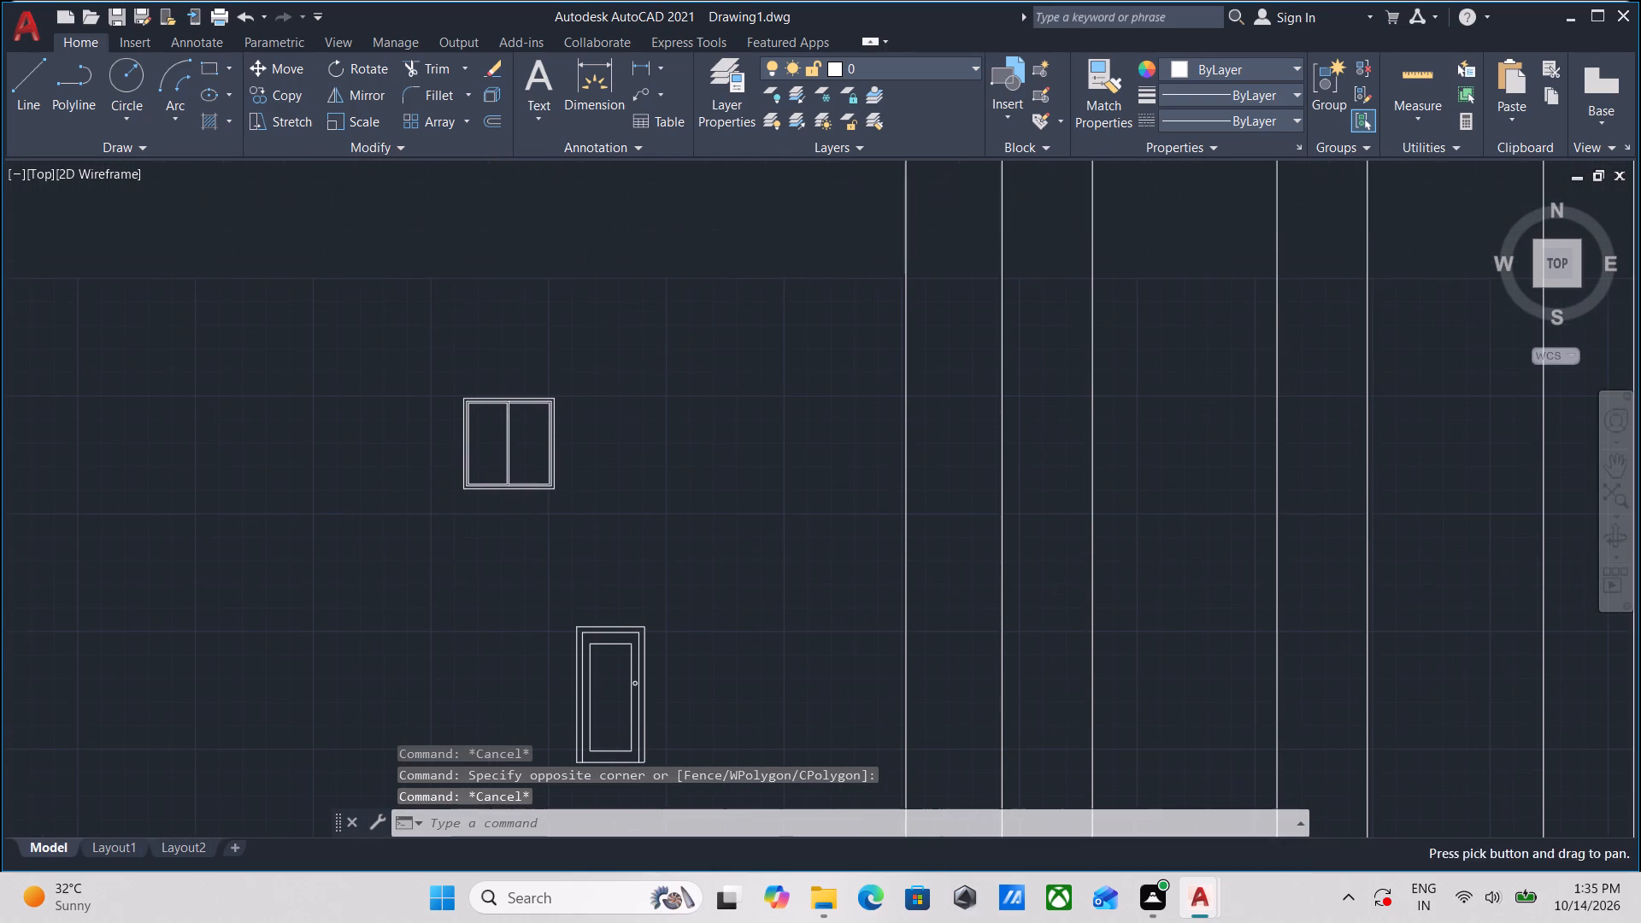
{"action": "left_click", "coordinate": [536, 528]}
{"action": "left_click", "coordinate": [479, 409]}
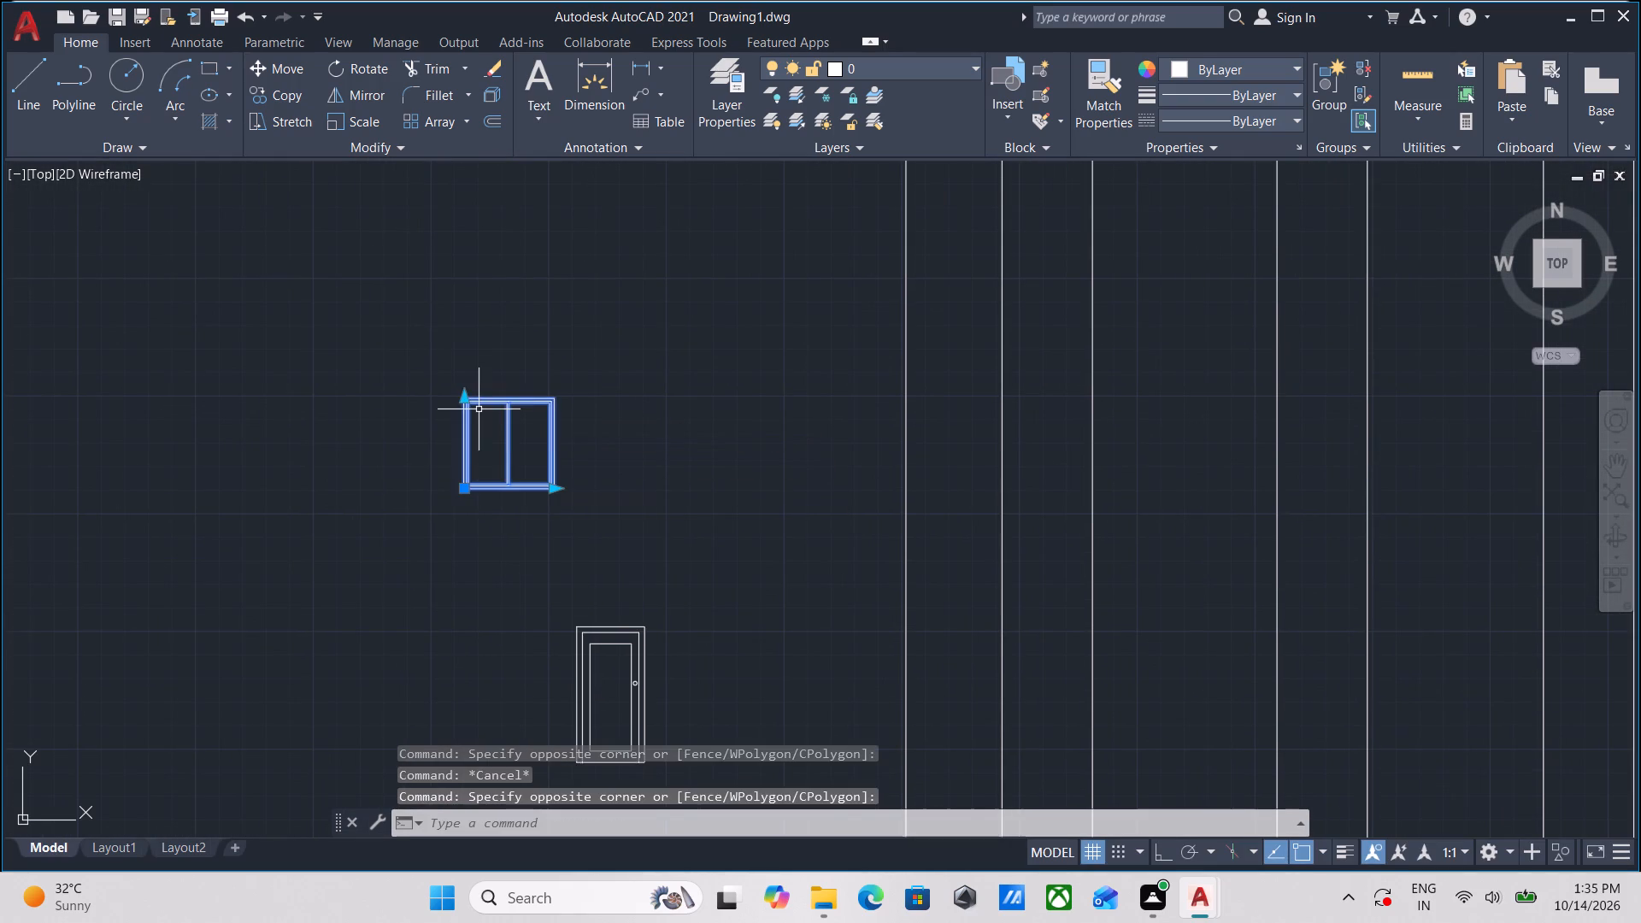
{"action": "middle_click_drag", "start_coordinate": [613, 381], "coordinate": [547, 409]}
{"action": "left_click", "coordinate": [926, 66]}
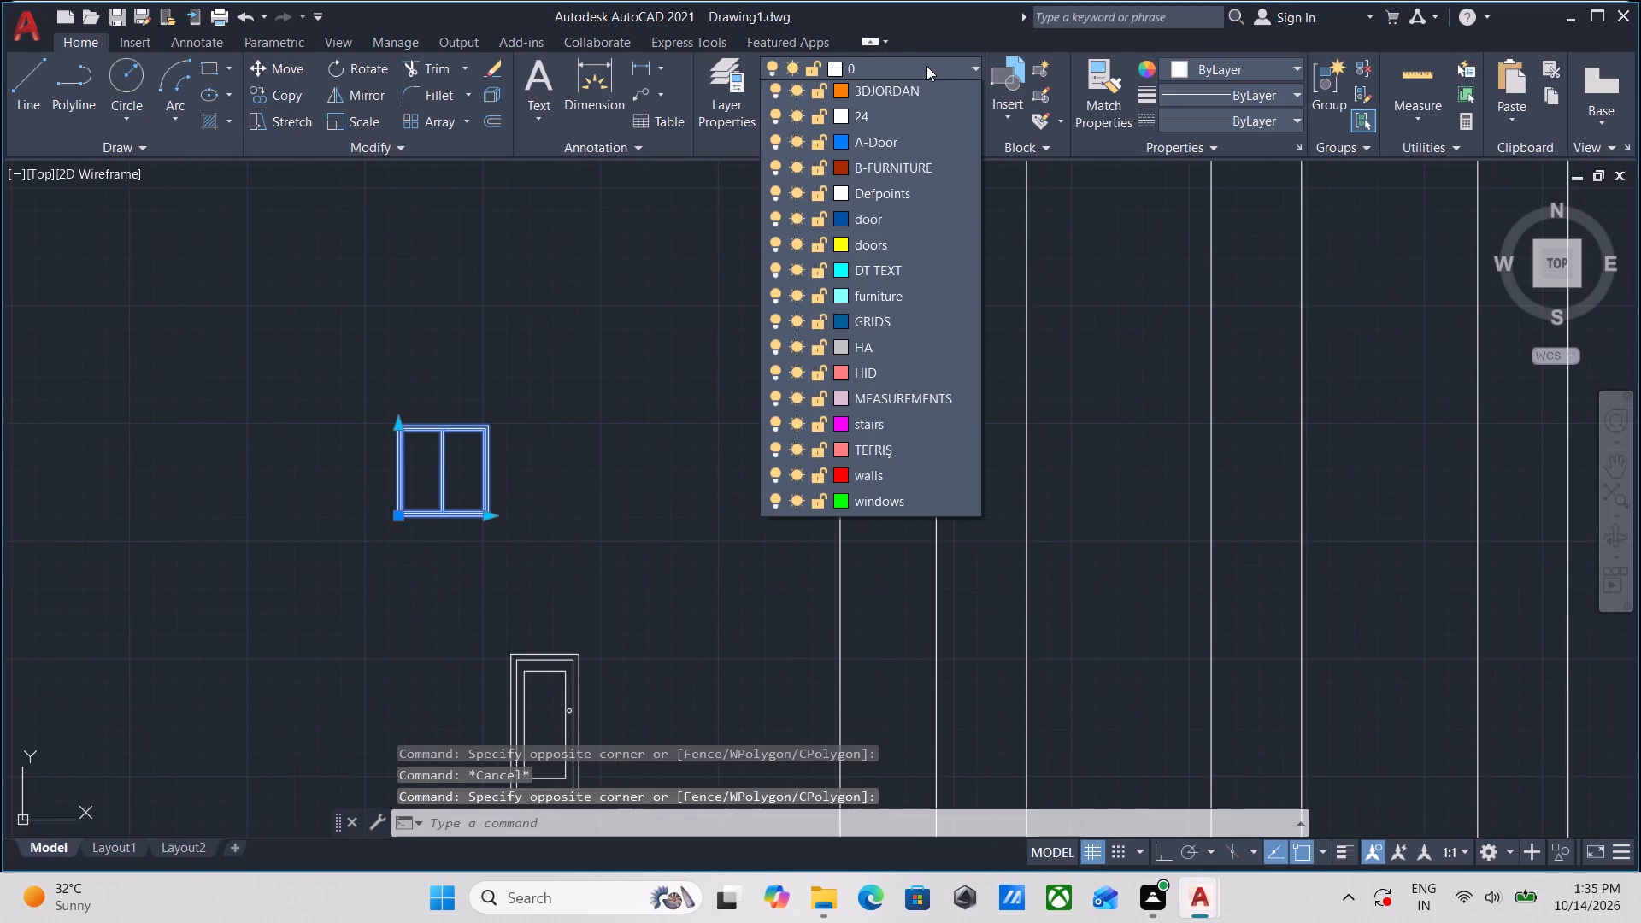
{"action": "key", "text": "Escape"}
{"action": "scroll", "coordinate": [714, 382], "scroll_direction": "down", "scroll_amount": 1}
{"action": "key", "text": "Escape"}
Match the properties of the blue louvred double door onto the two-pane window block.
{"action": "middle_click", "coordinate": [673, 366]}
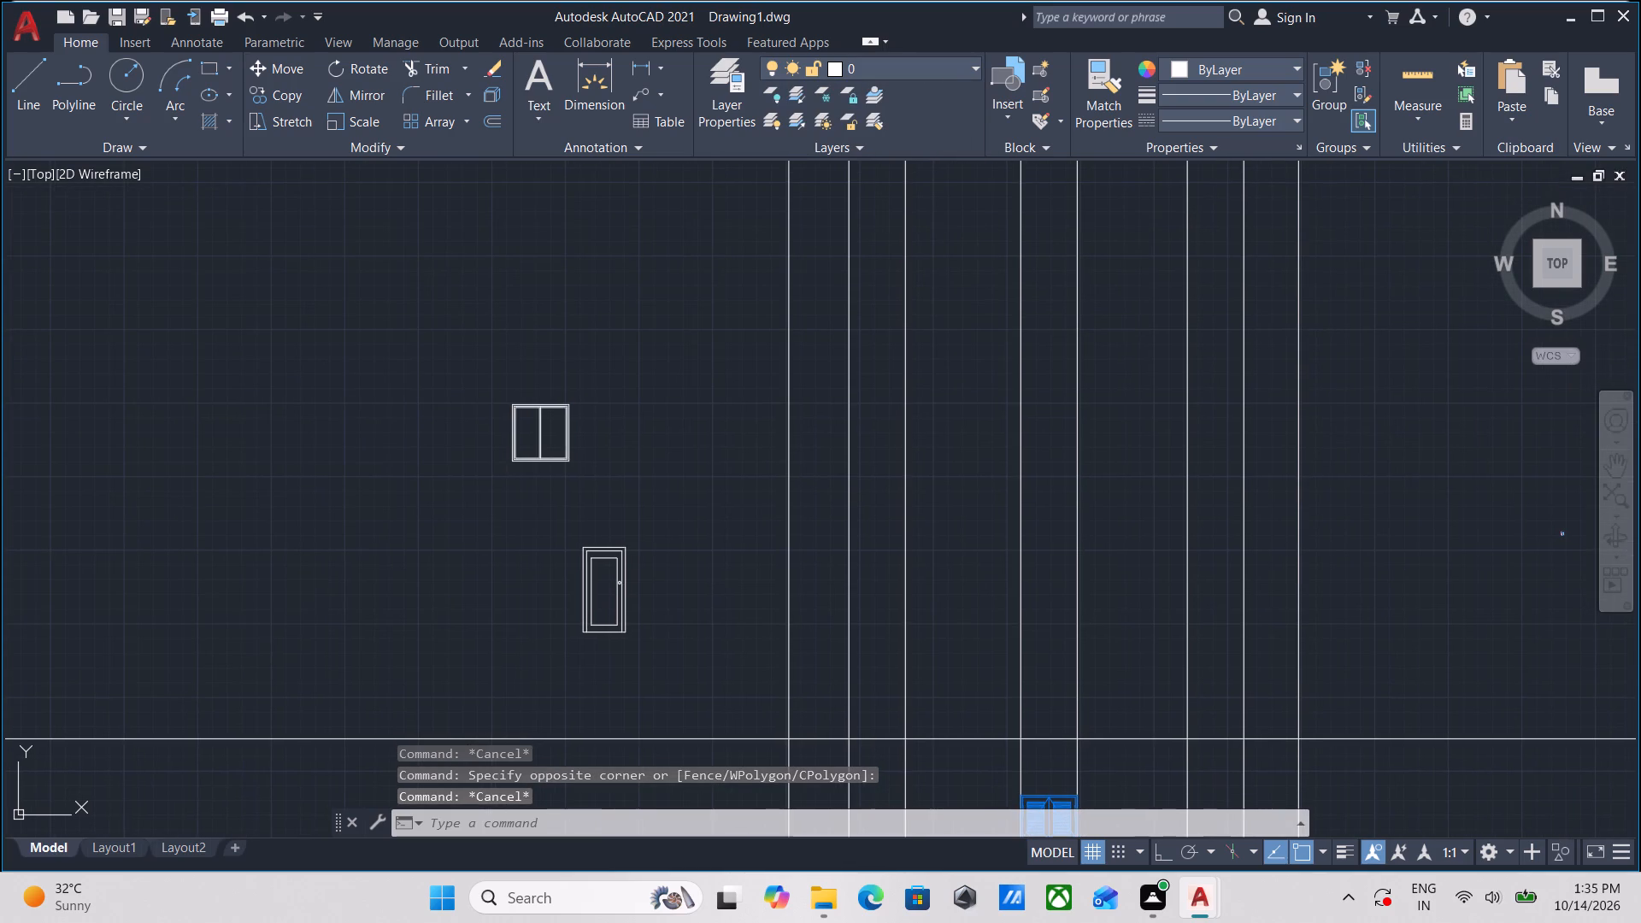
{"action": "type", "text": "MA"}
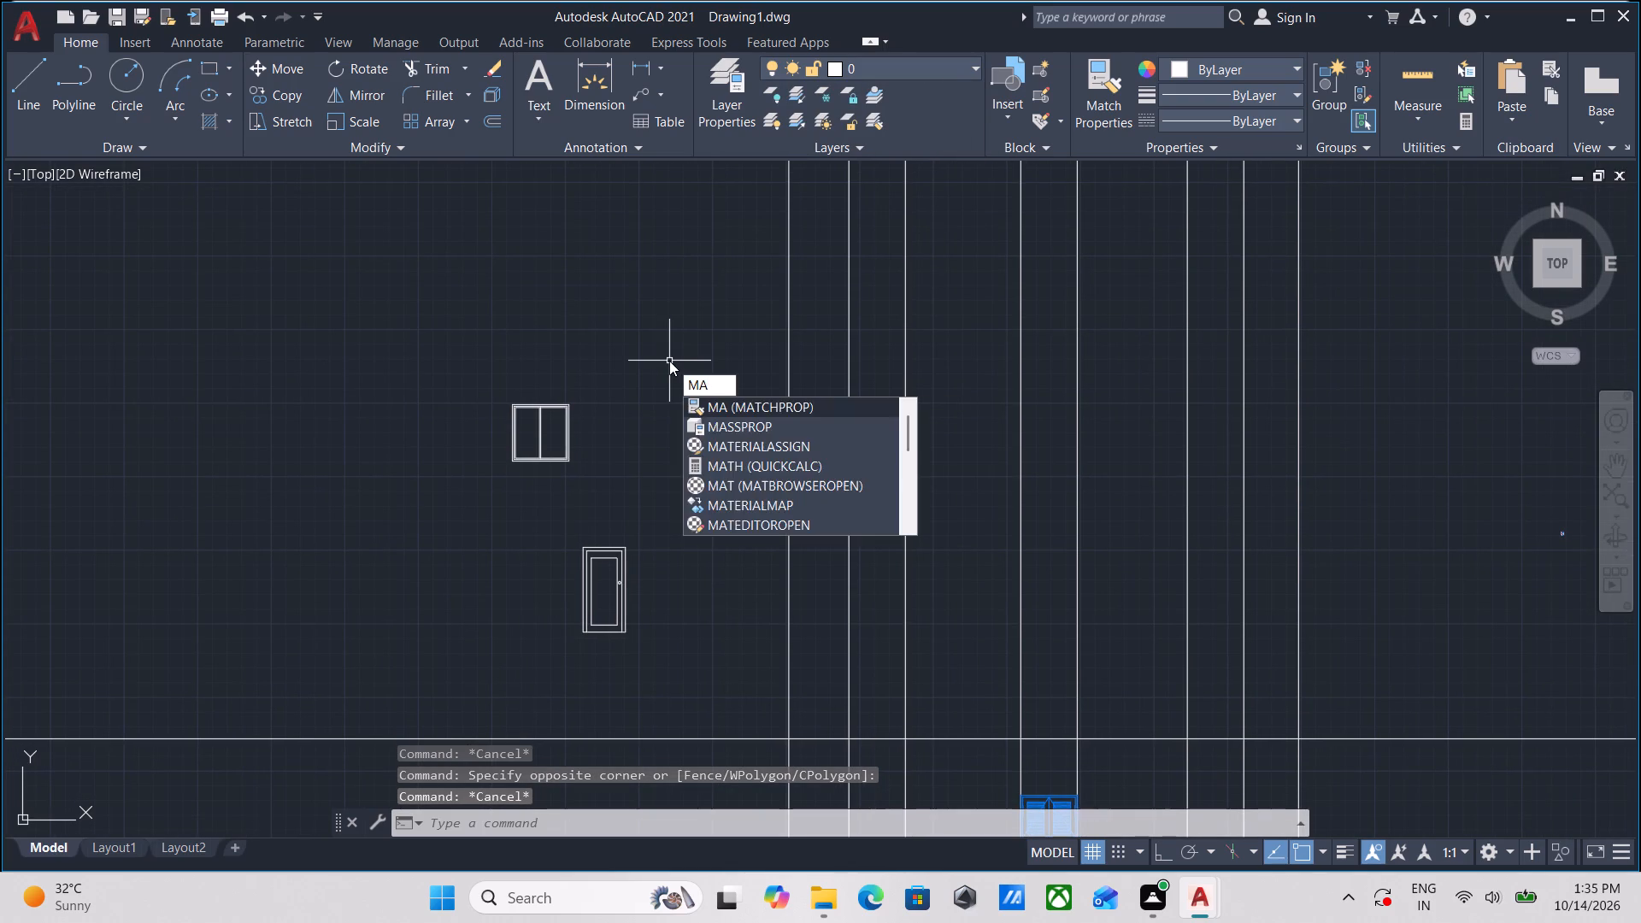
{"action": "key", "text": "Return"}
{"action": "middle_click_drag", "start_coordinate": [722, 457], "coordinate": [527, 137]}
{"action": "scroll", "coordinate": [766, 501], "scroll_direction": "up", "scroll_amount": 2}
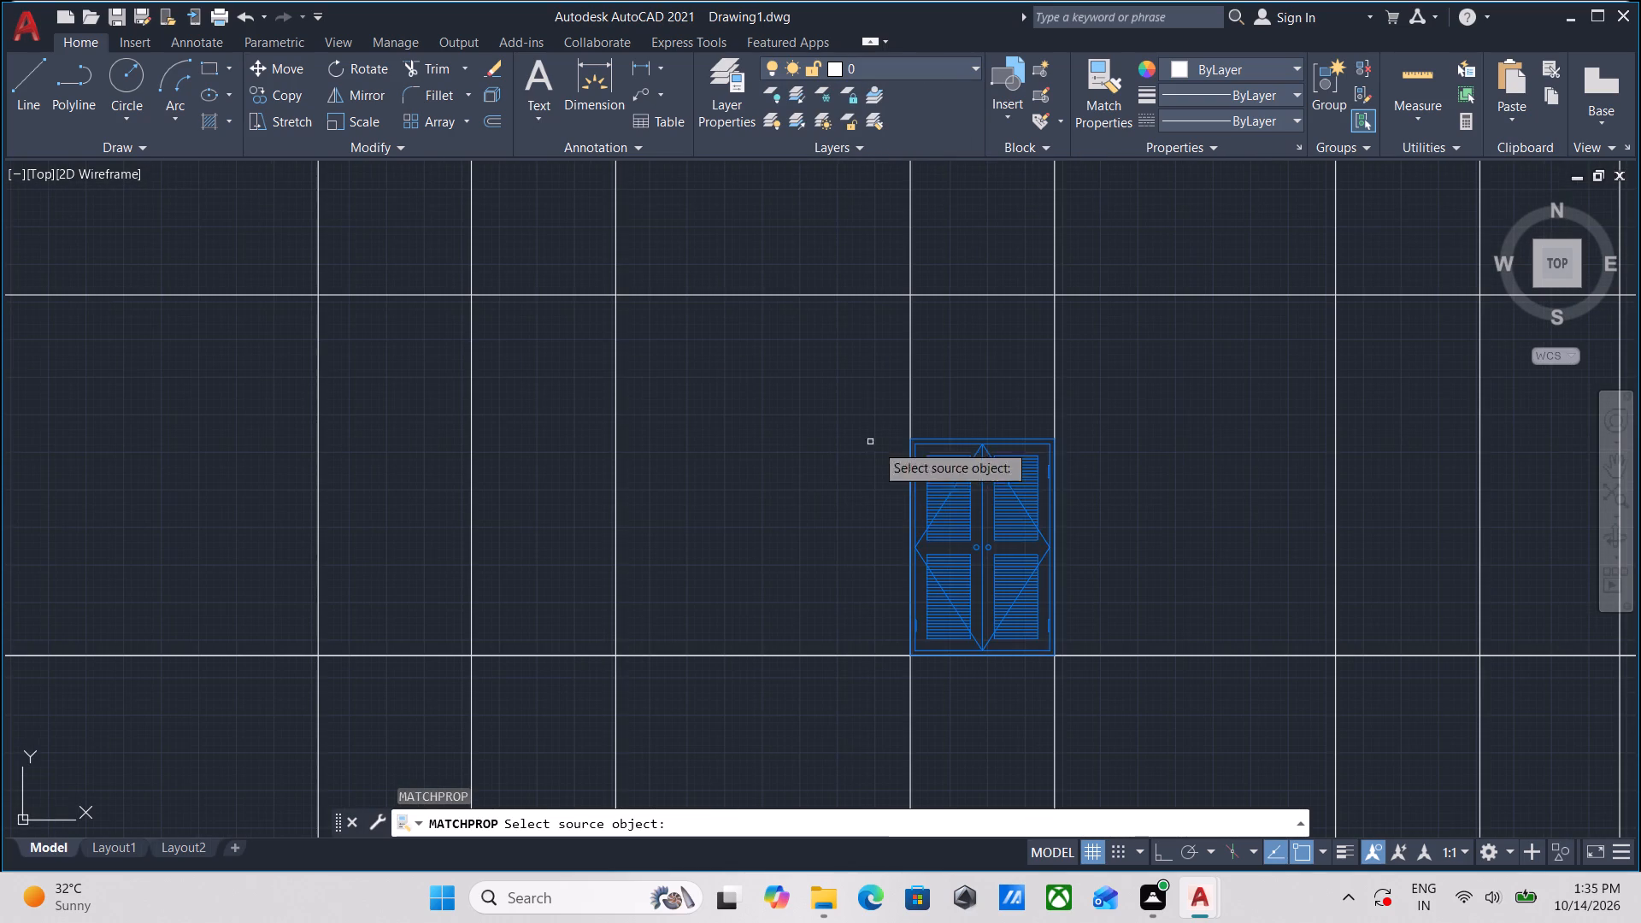
{"action": "left_click", "coordinate": [953, 442]}
{"action": "middle_click_drag", "start_coordinate": [233, 390], "coordinate": [560, 634]}
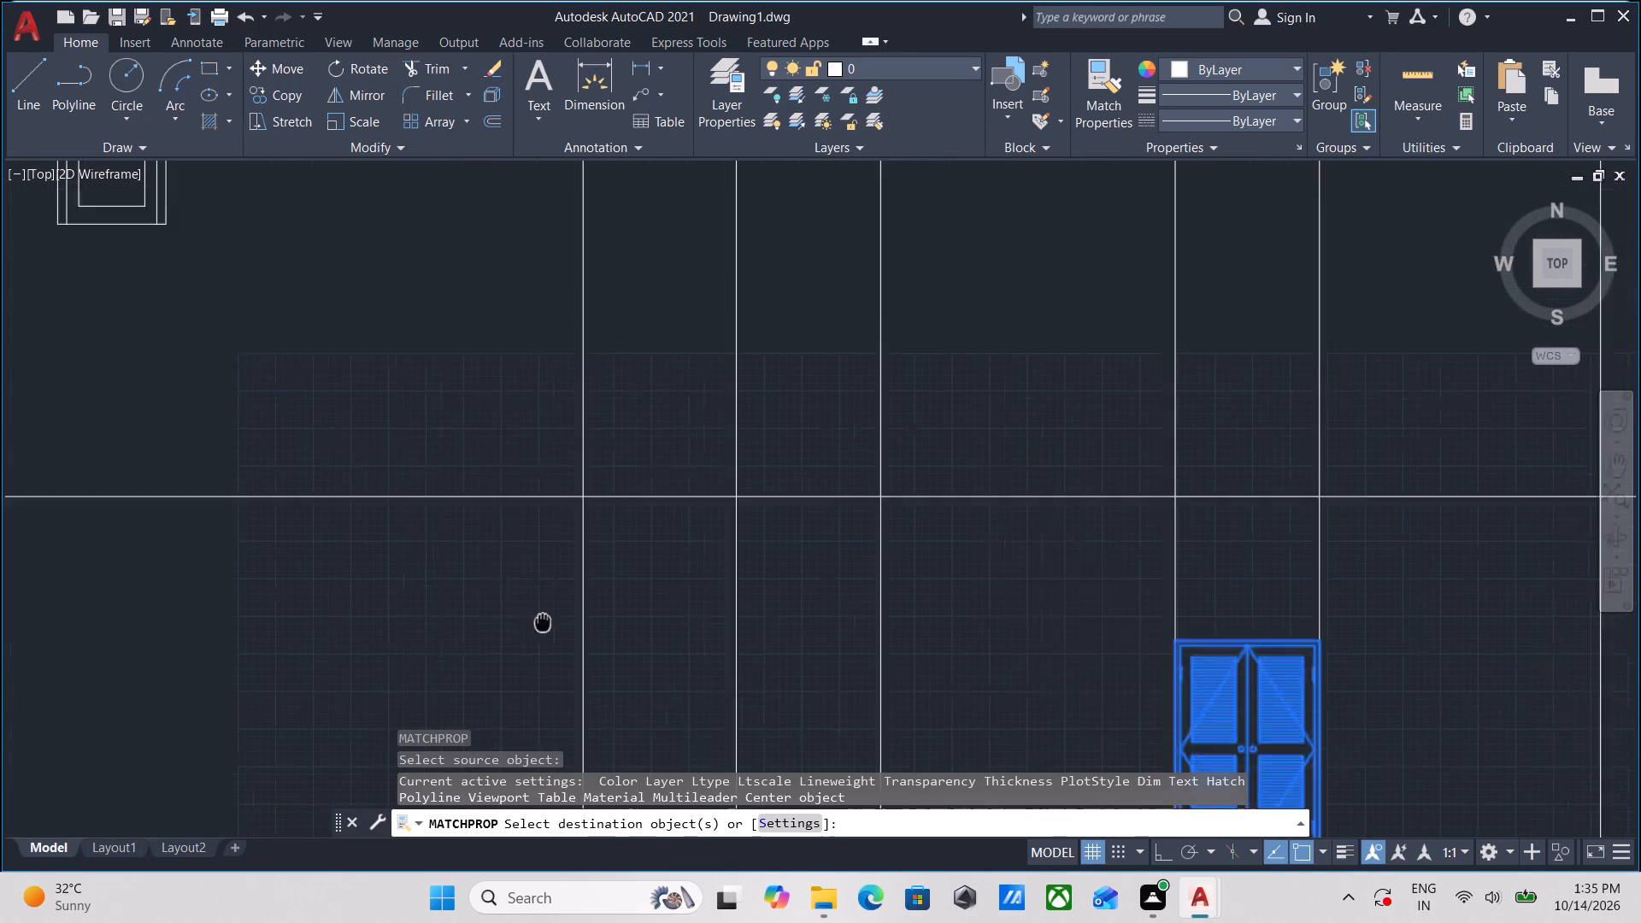
{"action": "middle_click_drag", "start_coordinate": [560, 634], "coordinate": [575, 643]}
{"action": "middle_click_drag", "start_coordinate": [340, 409], "coordinate": [470, 598]}
{"action": "scroll", "coordinate": [406, 505], "scroll_direction": "down", "scroll_amount": 1}
{"action": "middle_click_drag", "start_coordinate": [432, 555], "coordinate": [489, 708]}
{"action": "left_click", "coordinate": [350, 321]}
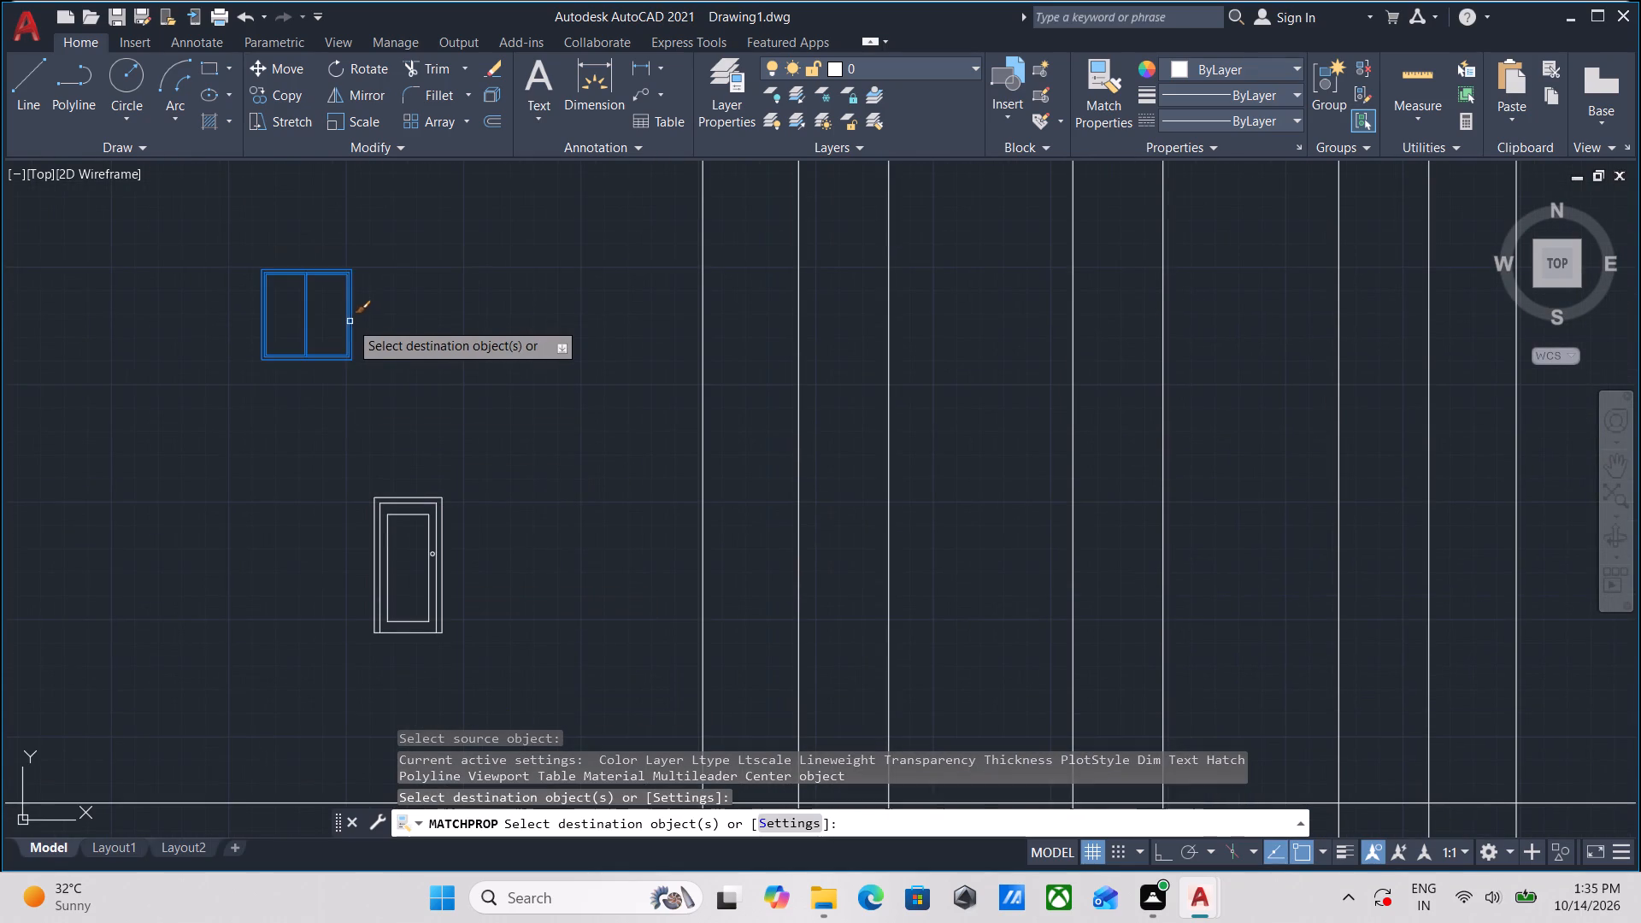
{"action": "scroll", "coordinate": [297, 336], "scroll_direction": "down", "scroll_amount": 2}
{"action": "key", "text": "Escape"}
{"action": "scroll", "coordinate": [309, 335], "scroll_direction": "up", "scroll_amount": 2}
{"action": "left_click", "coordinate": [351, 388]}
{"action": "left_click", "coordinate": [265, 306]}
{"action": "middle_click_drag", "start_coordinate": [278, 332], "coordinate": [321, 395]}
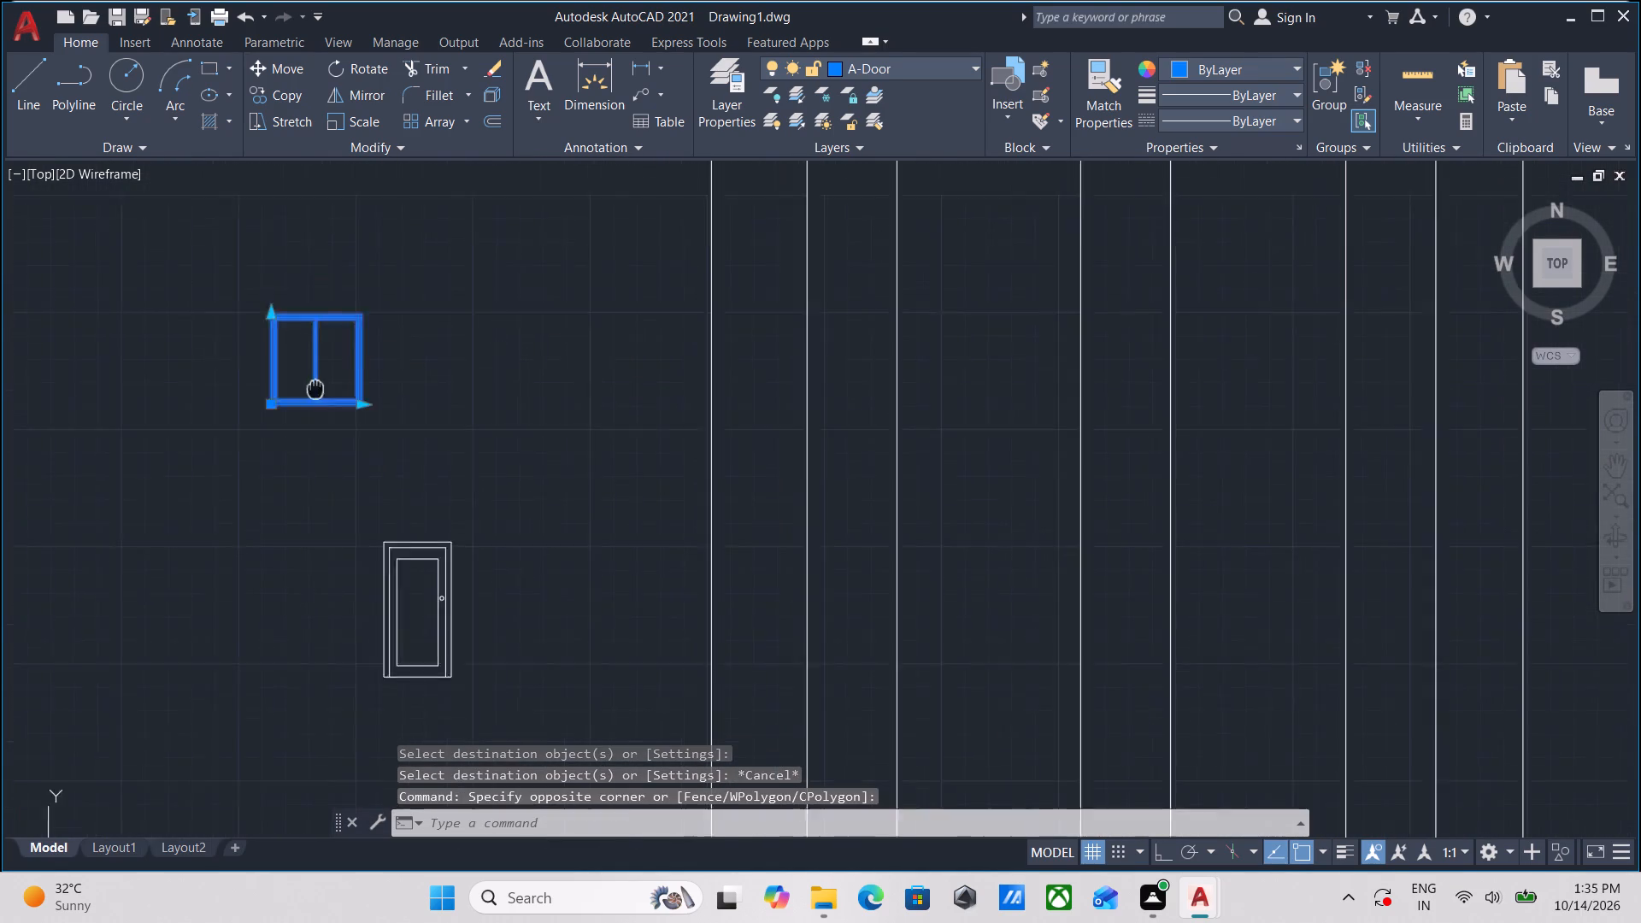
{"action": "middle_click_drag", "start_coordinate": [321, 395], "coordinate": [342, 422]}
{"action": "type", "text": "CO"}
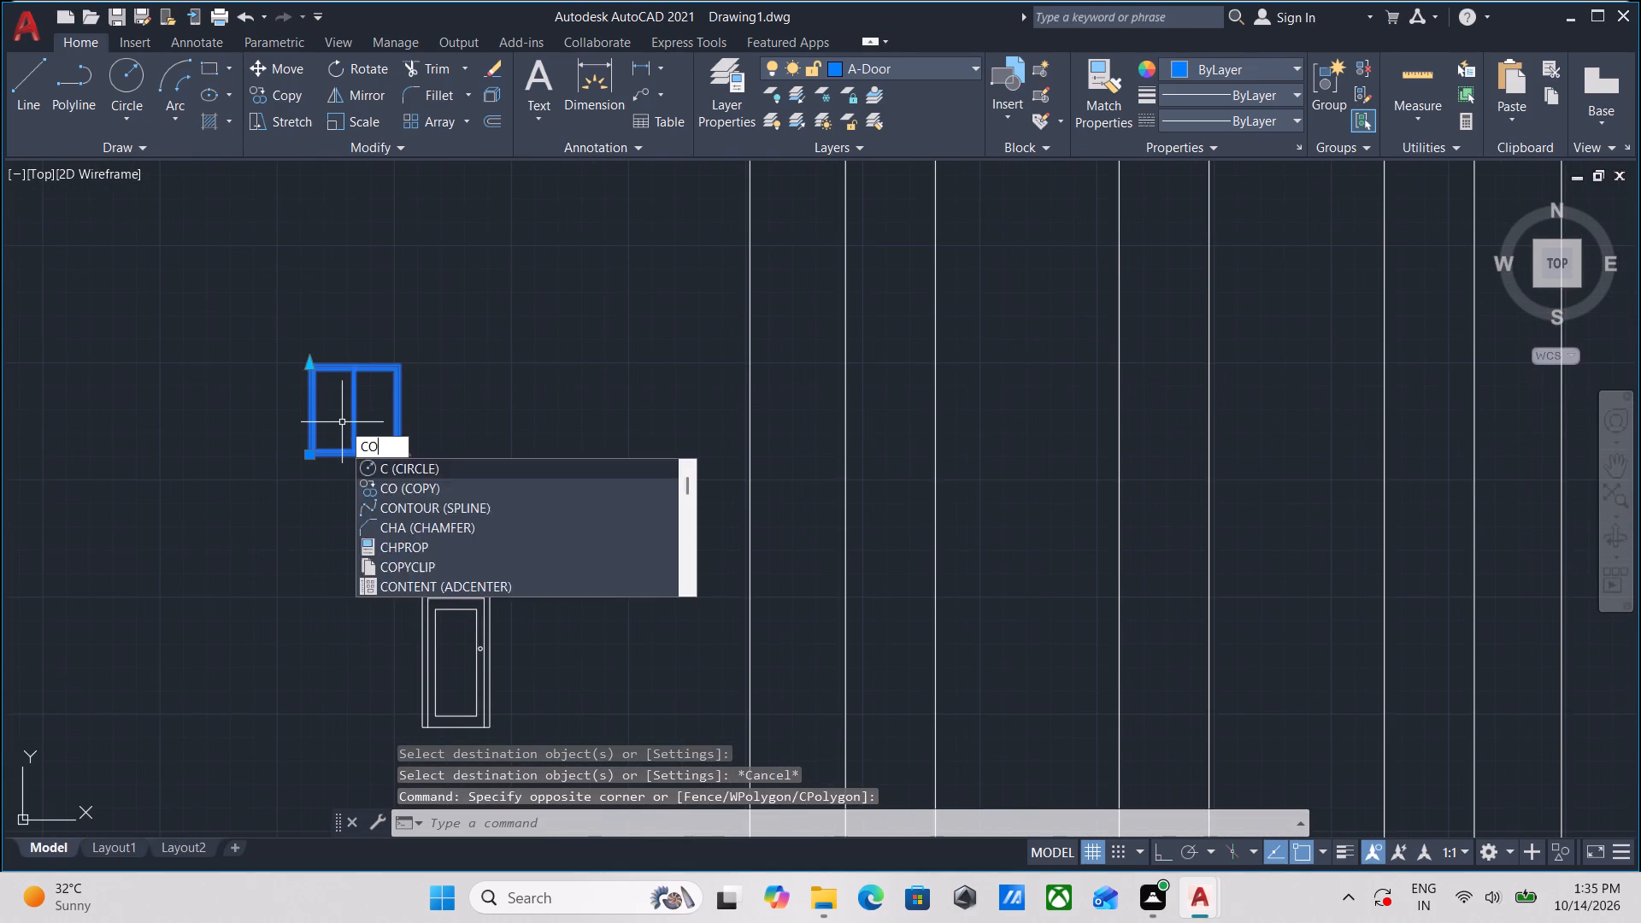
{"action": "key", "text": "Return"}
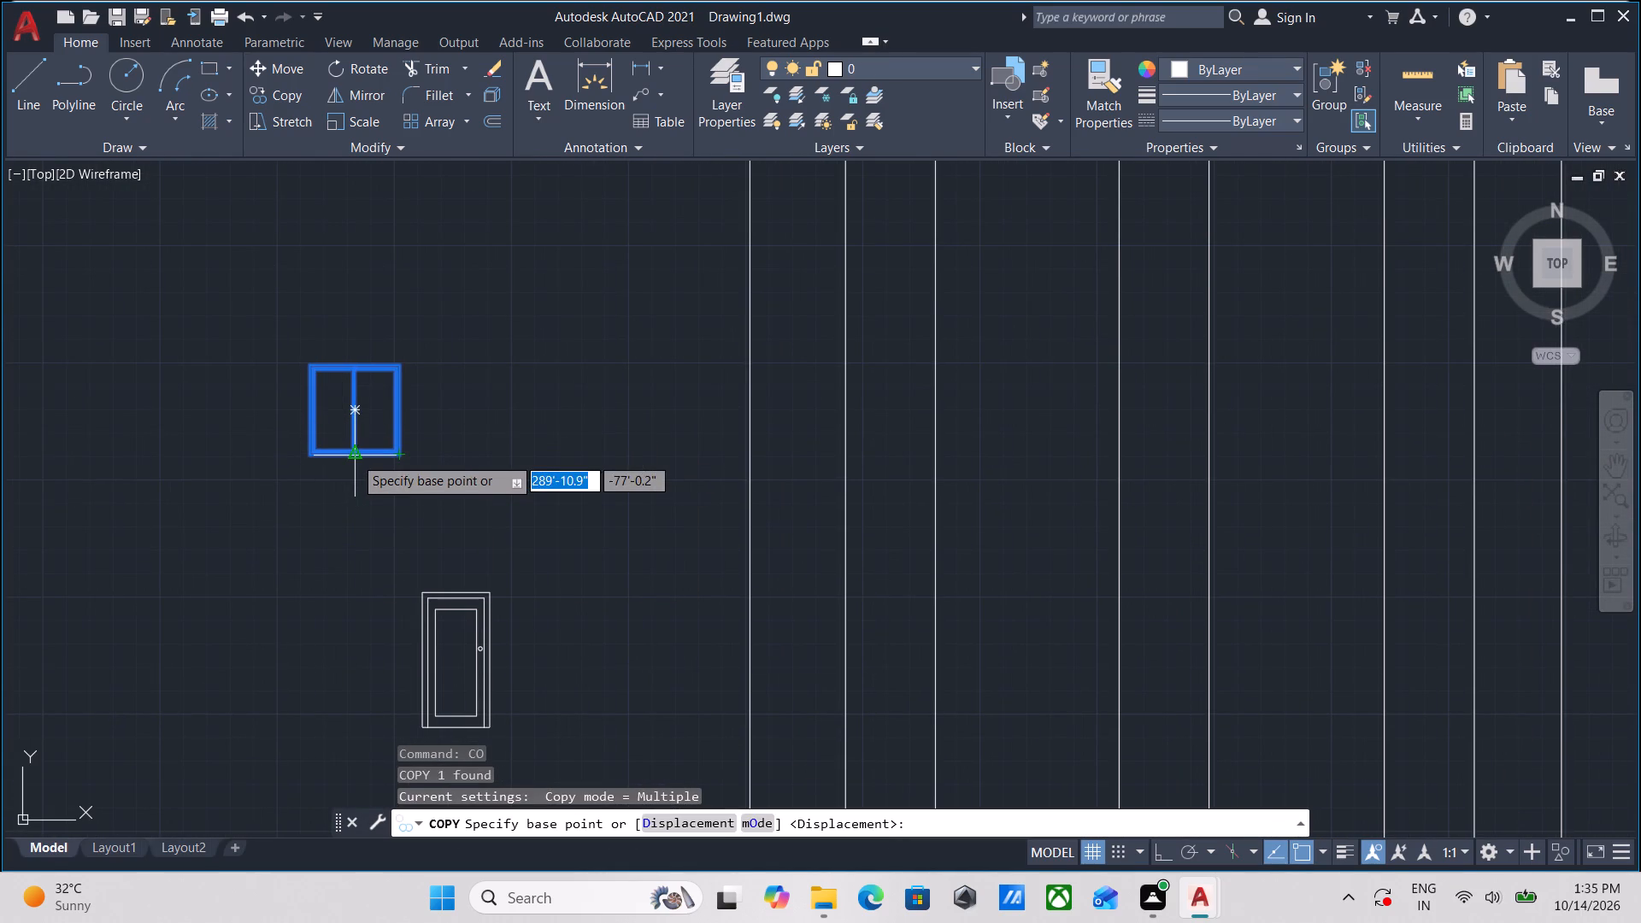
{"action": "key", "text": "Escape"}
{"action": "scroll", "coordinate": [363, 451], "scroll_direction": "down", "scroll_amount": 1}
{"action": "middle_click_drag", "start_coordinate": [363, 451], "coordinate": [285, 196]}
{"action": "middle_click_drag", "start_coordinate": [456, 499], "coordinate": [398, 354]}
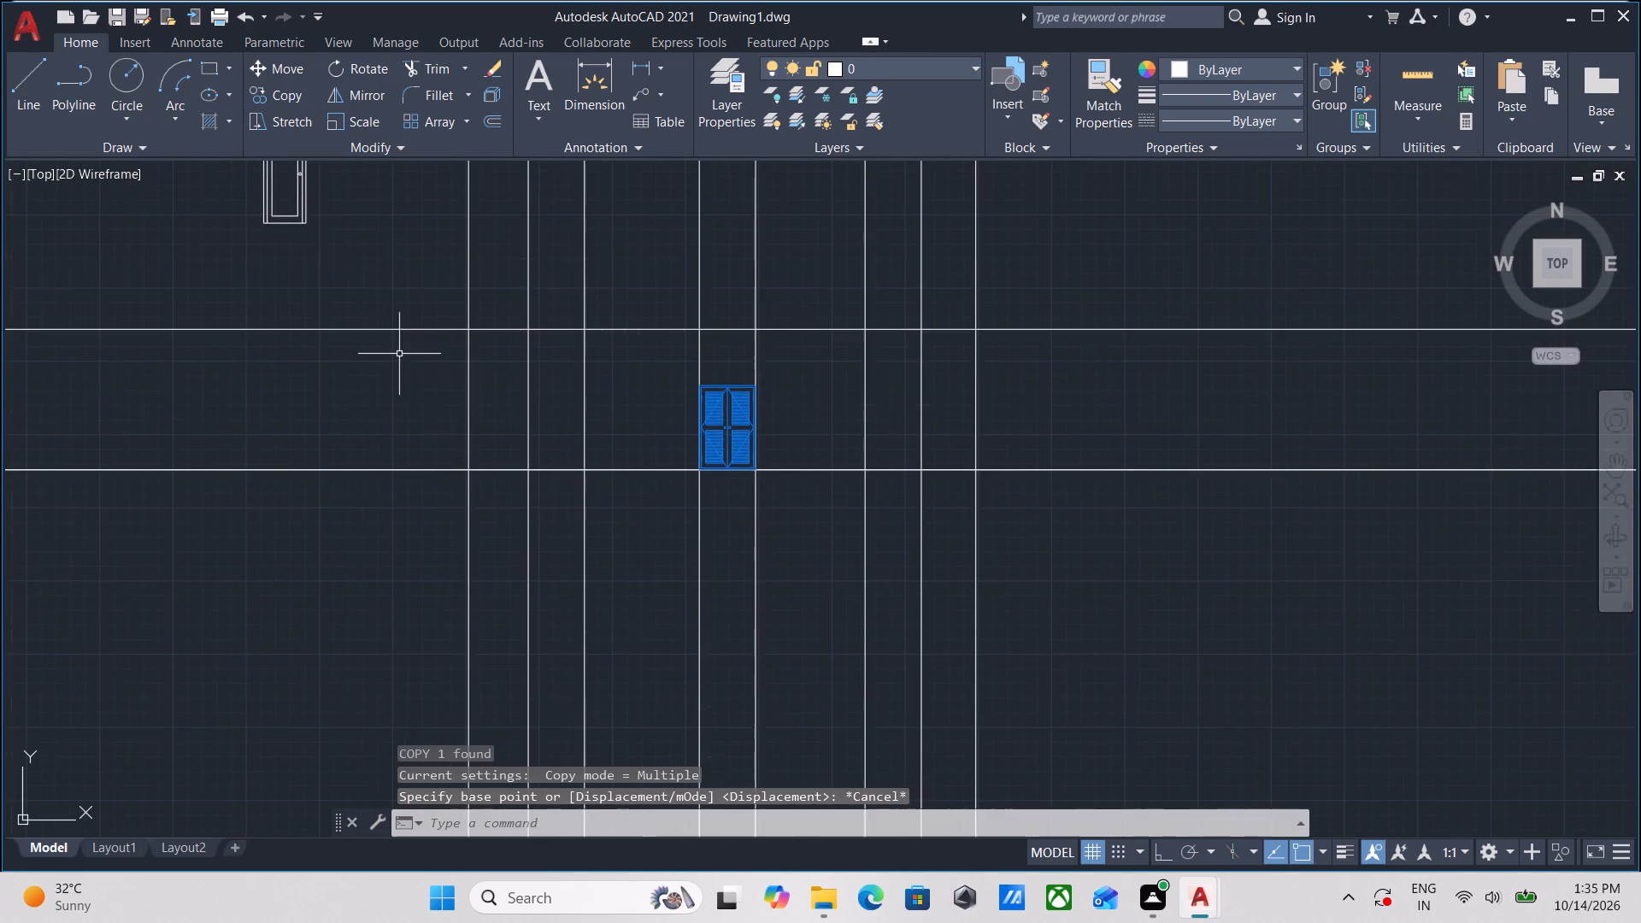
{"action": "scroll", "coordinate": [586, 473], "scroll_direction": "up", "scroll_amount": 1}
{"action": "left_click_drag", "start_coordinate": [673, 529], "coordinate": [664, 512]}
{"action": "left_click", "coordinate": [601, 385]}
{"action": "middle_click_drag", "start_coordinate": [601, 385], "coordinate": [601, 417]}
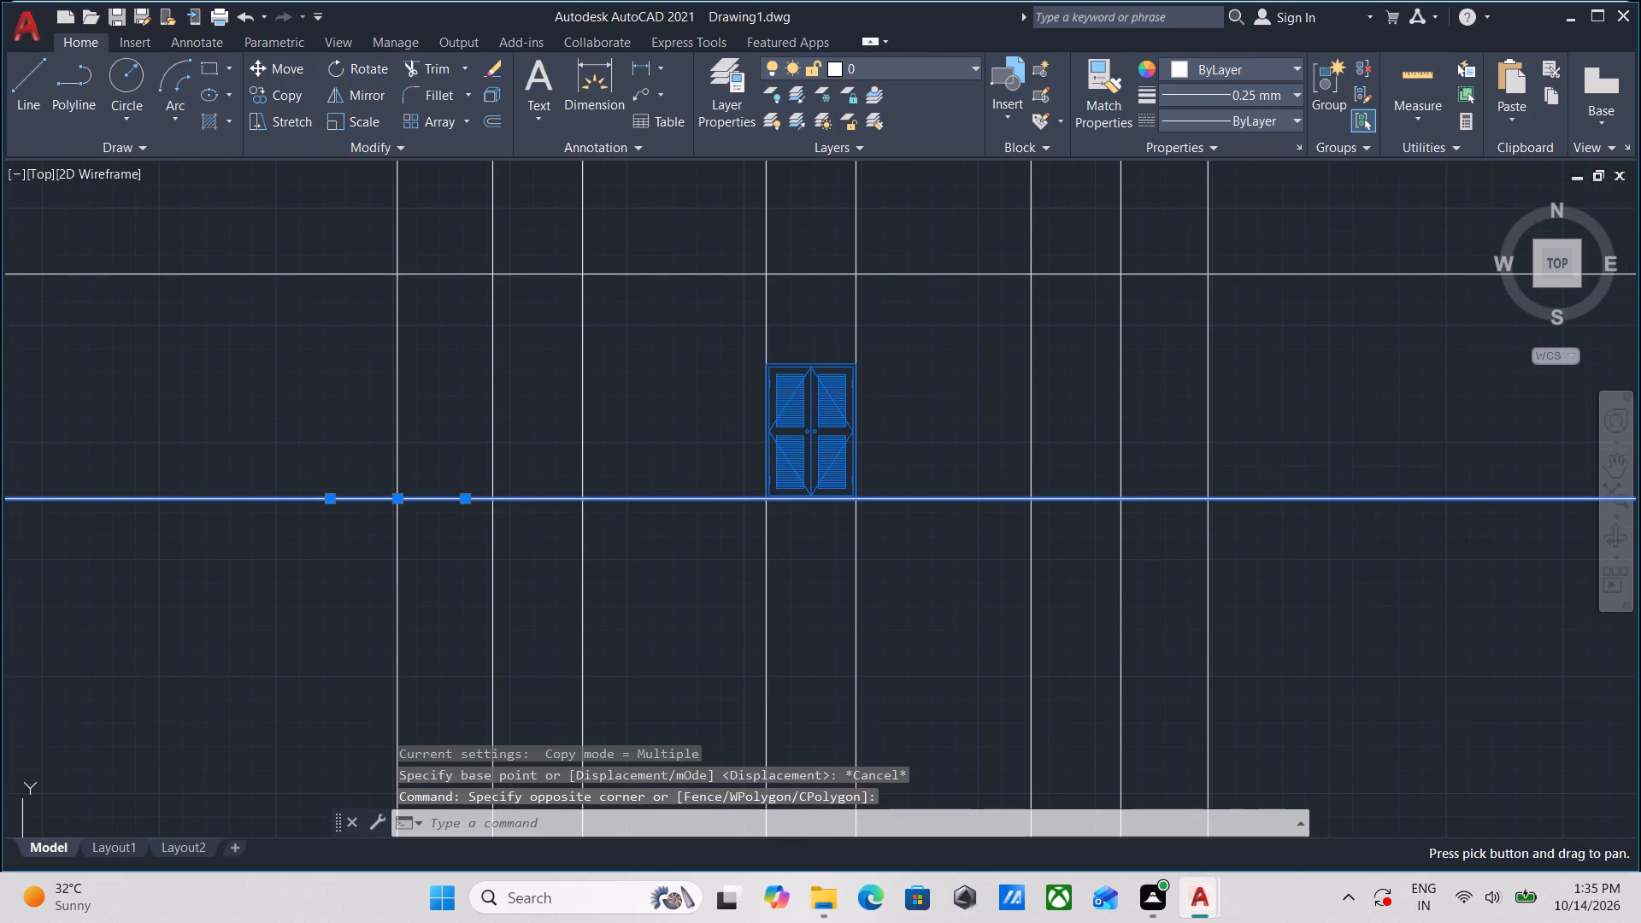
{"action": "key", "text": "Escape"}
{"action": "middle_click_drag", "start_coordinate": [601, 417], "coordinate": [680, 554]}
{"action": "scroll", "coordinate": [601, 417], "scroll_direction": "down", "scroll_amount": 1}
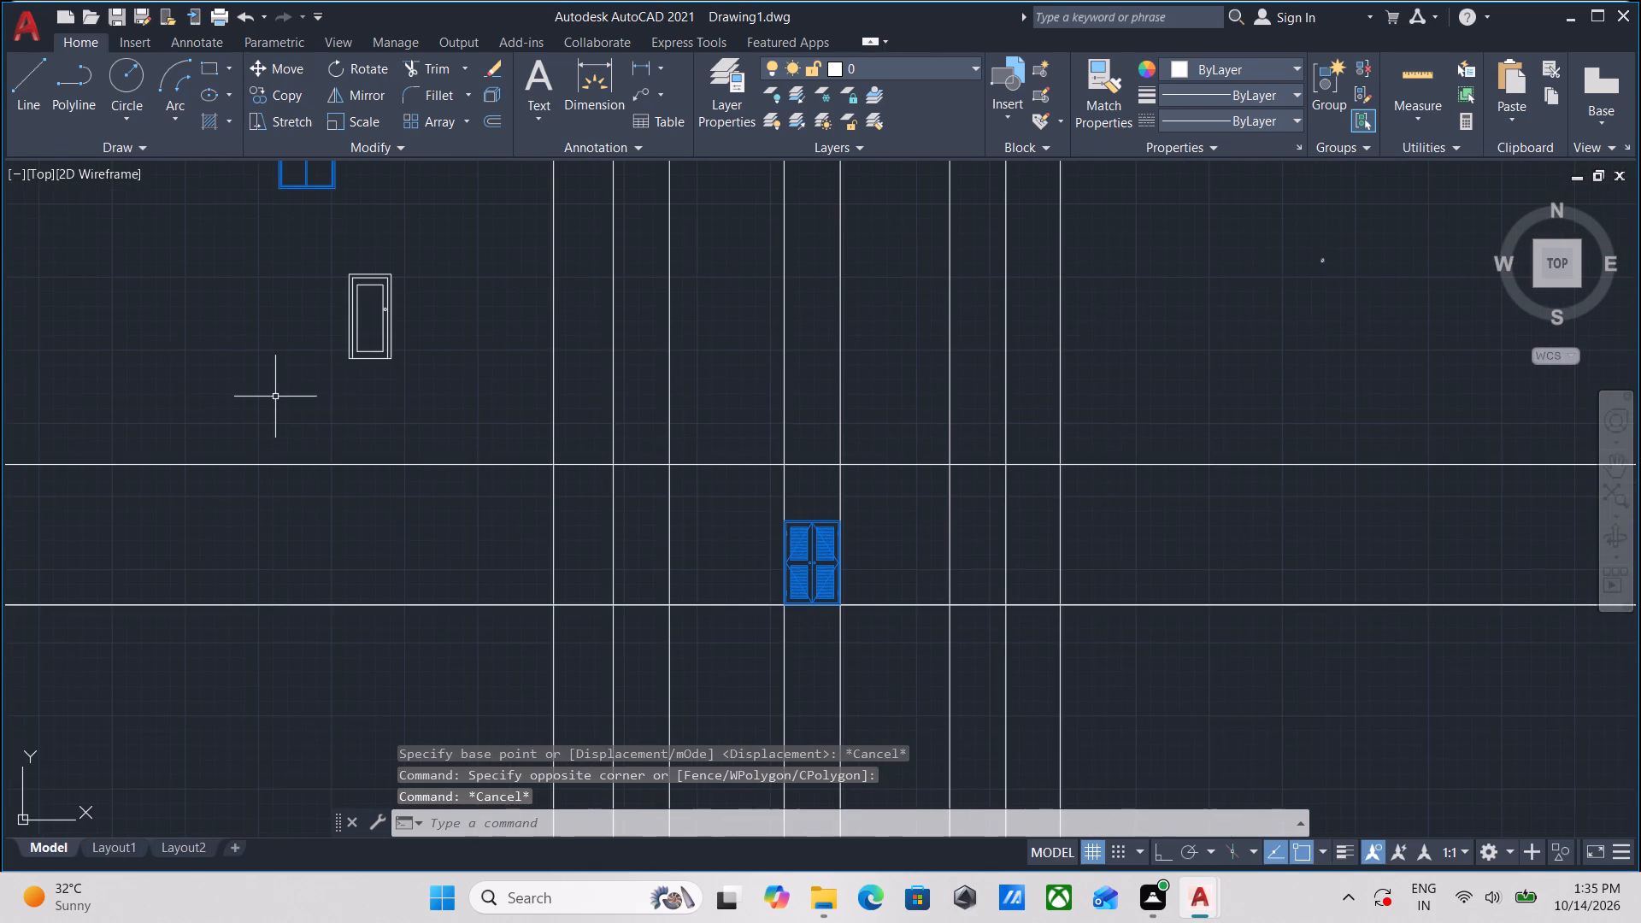
Offset the lower horizontal line at the louvred door's base 3' upward.
{"action": "scroll", "coordinate": [608, 591], "scroll_direction": "up", "scroll_amount": 1}
{"action": "left_click", "coordinate": [795, 692]}
{"action": "left_click", "coordinate": [745, 607]}
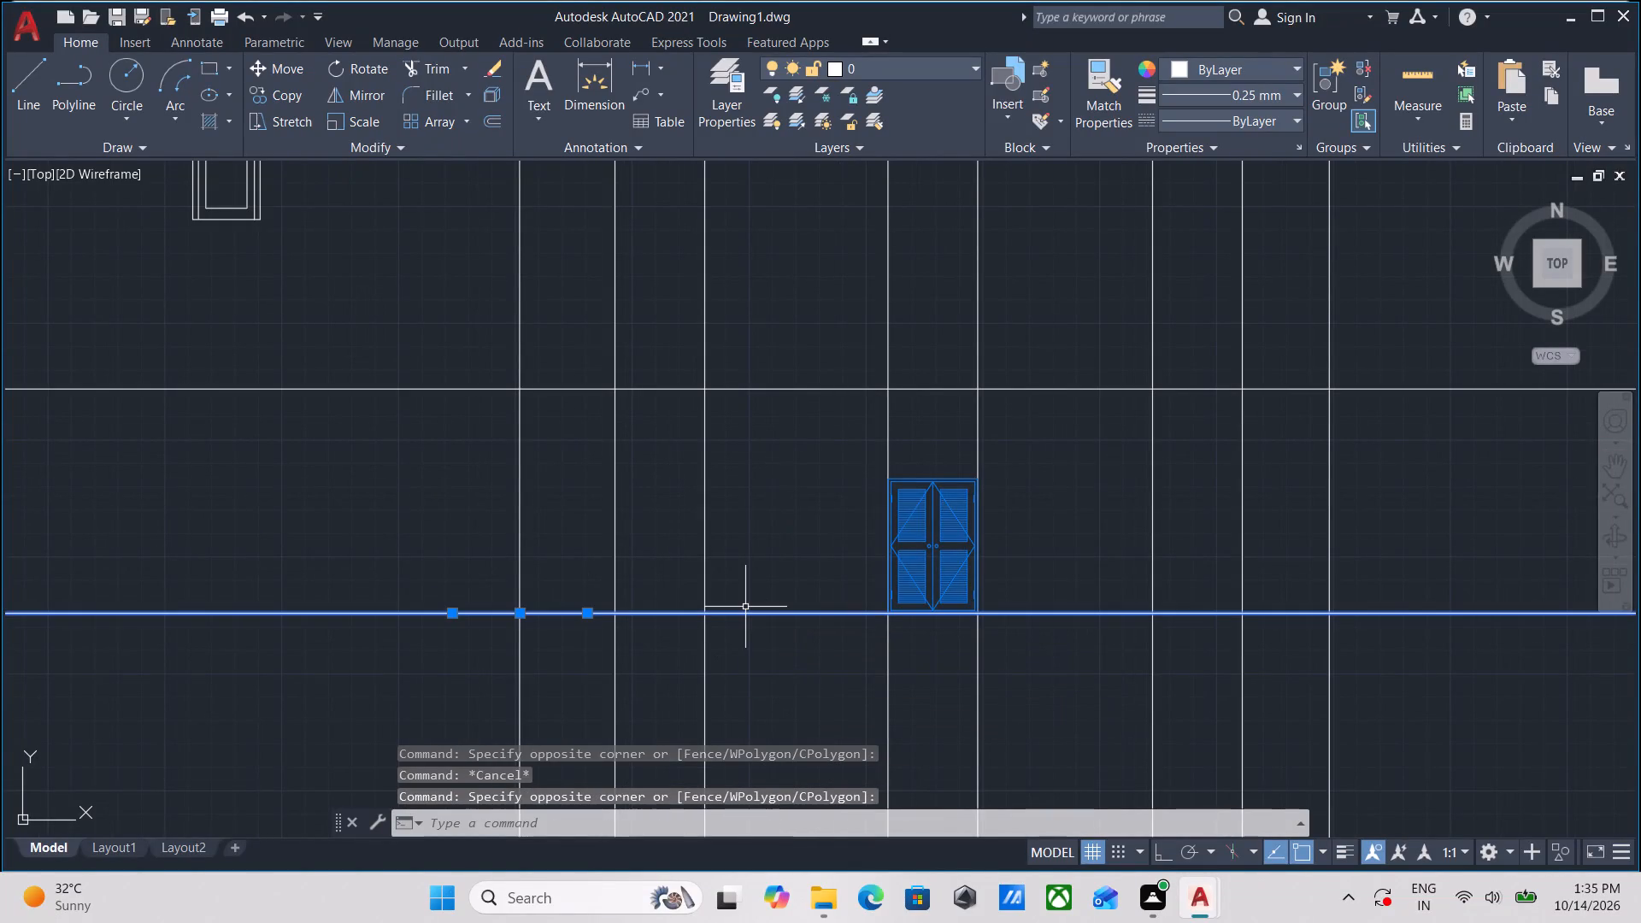
{"action": "key", "text": "o"}
{"action": "key", "text": "Return"}
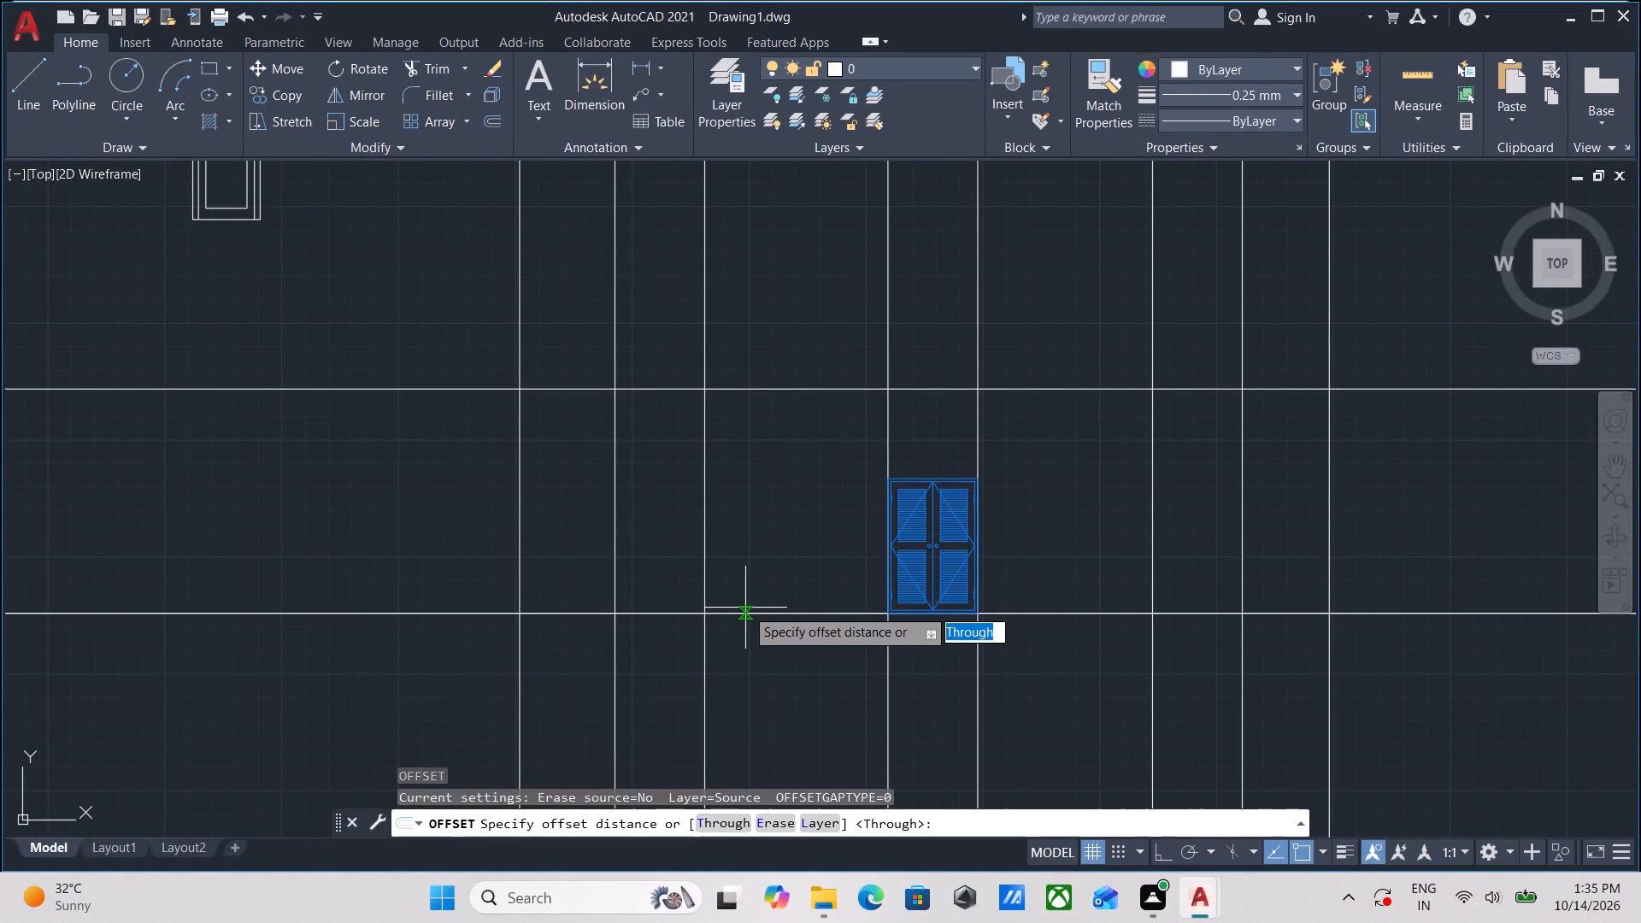
{"action": "scroll", "coordinate": [748, 611], "scroll_direction": "up", "scroll_amount": 2}
{"action": "left_click", "coordinate": [770, 619]}
{"action": "left_click", "coordinate": [748, 507]}
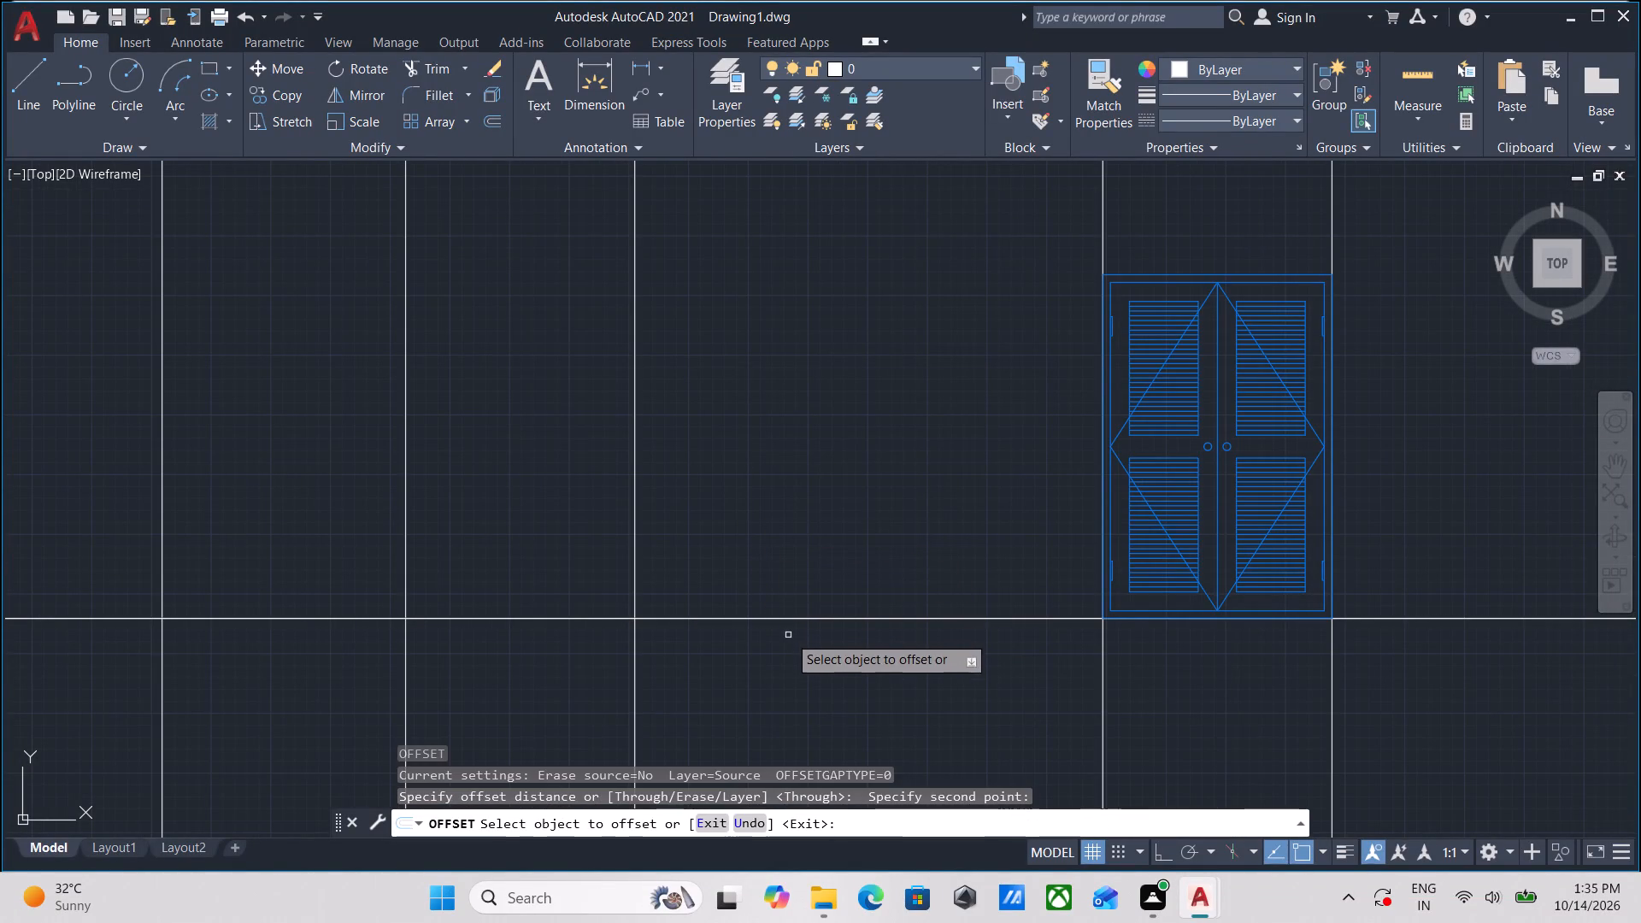
{"action": "left_click", "coordinate": [783, 617]}
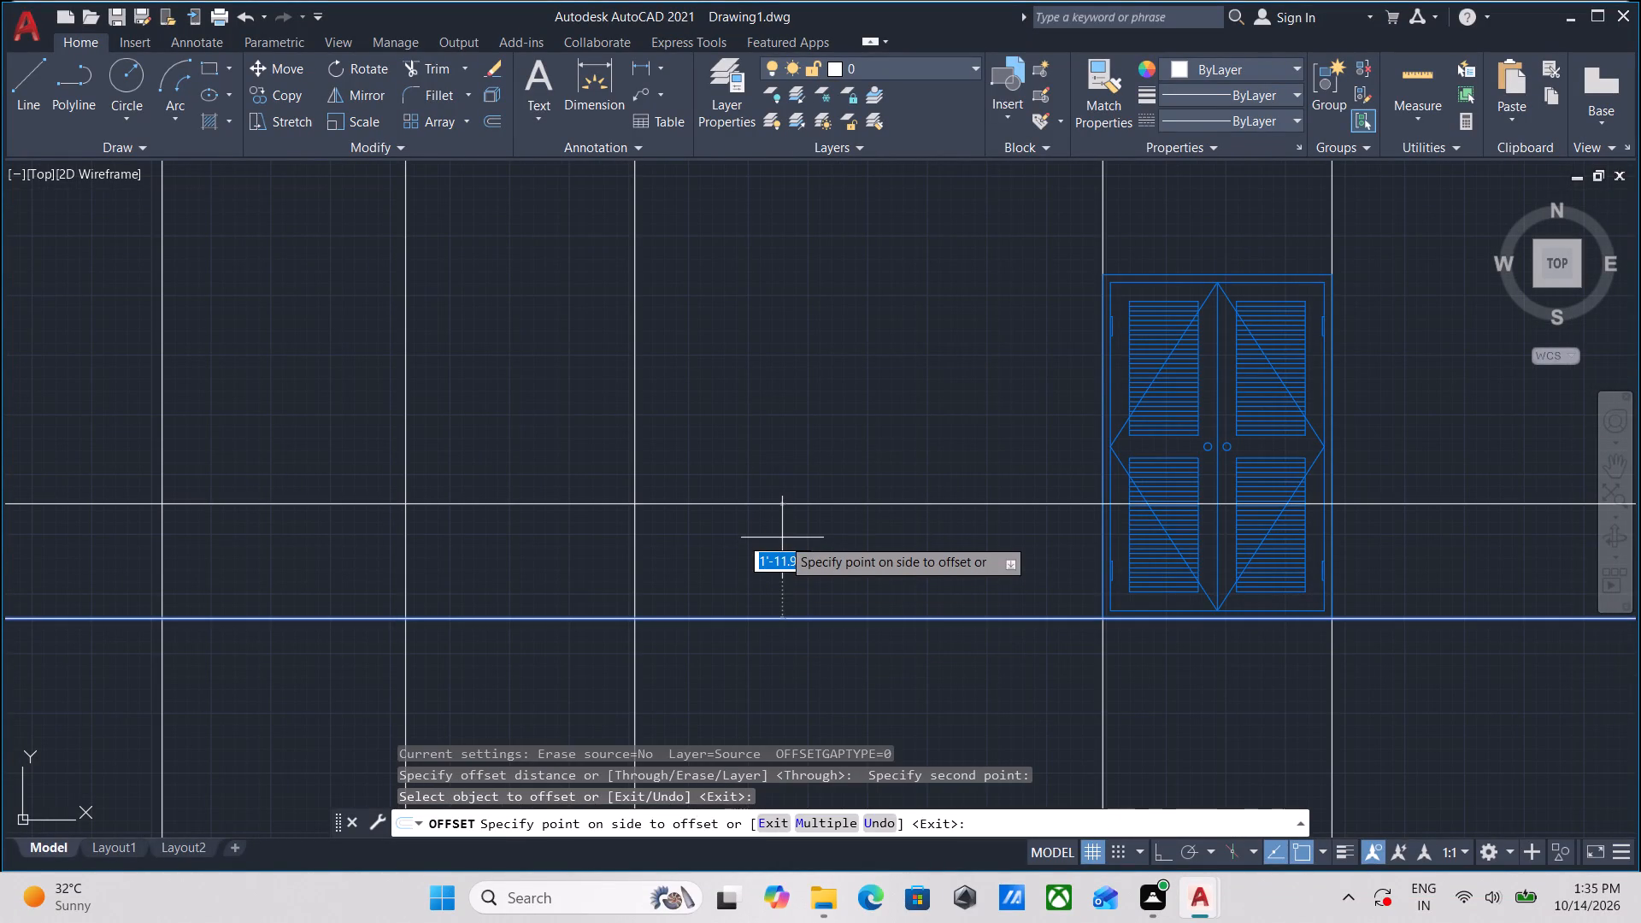
{"action": "type", "text": "3'"}
{"action": "key", "text": "Return"}
{"action": "scroll", "coordinate": [782, 538], "scroll_direction": "down", "scroll_amount": 1}
{"action": "middle_click_drag", "start_coordinate": [782, 538], "coordinate": [832, 640]}
{"action": "scroll", "coordinate": [738, 595], "scroll_direction": "down", "scroll_amount": 1}
{"action": "middle_click_drag", "start_coordinate": [738, 595], "coordinate": [791, 670]}
{"action": "middle_click_drag", "start_coordinate": [423, 348], "coordinate": [561, 525]}
{"action": "scroll", "coordinate": [429, 353], "scroll_direction": "down", "scroll_amount": 1}
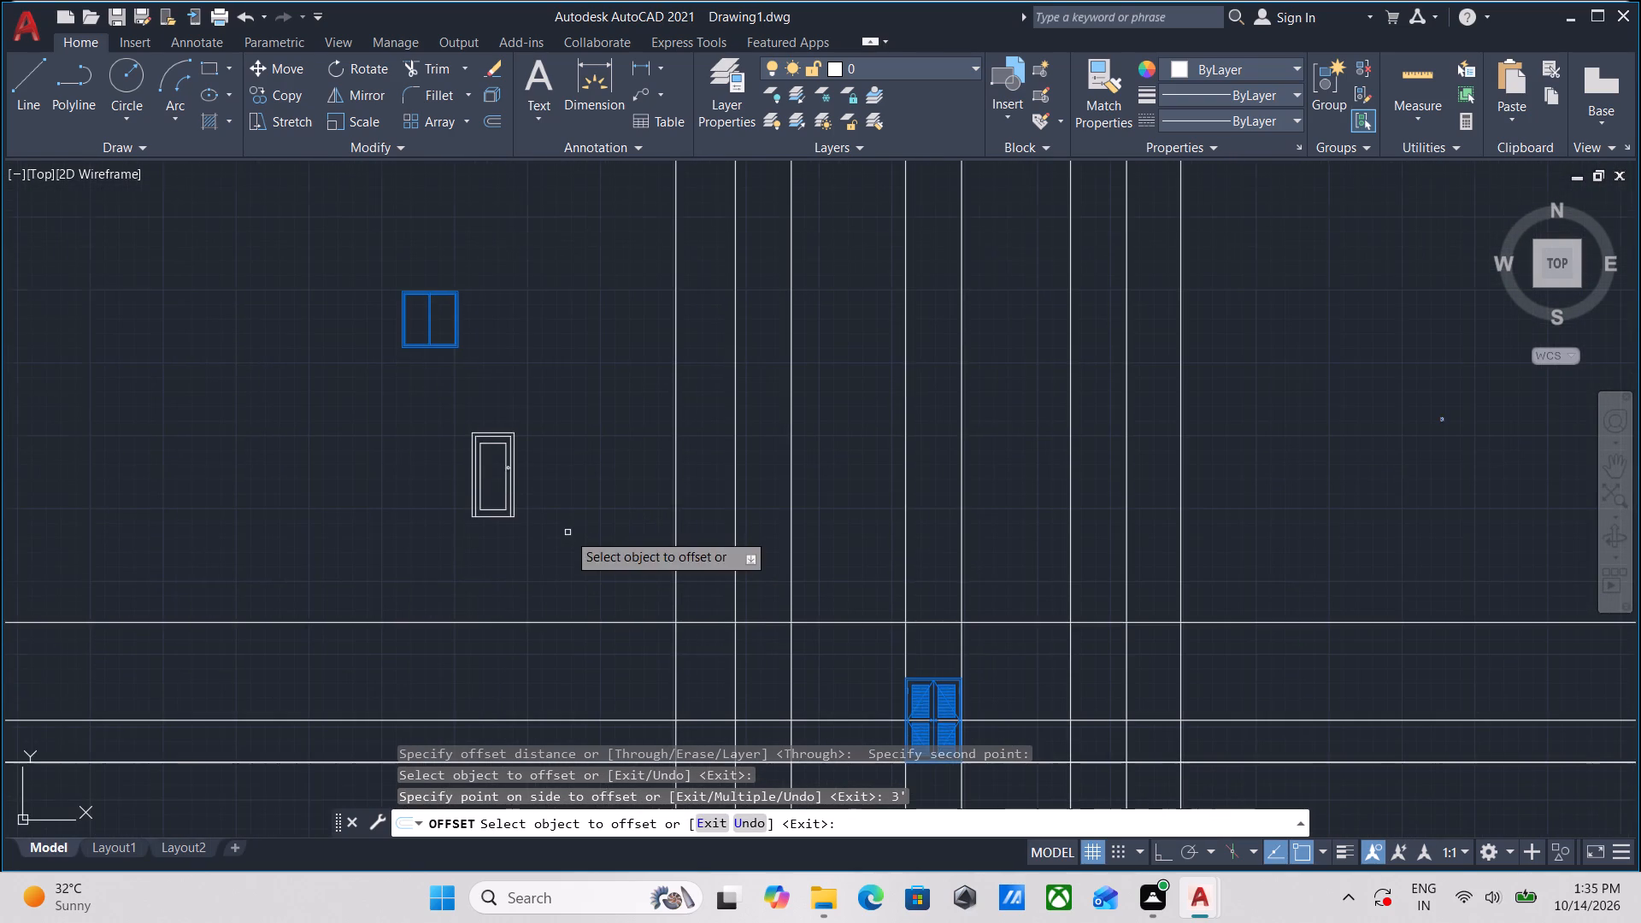
{"action": "key", "text": "Escape"}
{"action": "scroll", "coordinate": [455, 361], "scroll_direction": "up", "scroll_amount": 2}
{"action": "key", "text": "Escape"}
Copy the blue two-pane window by its lower-left corner onto the 3' sill line between the guide lines left of the louvred door.
{"action": "left_click", "coordinate": [466, 362]}
{"action": "left_click", "coordinate": [387, 270]}
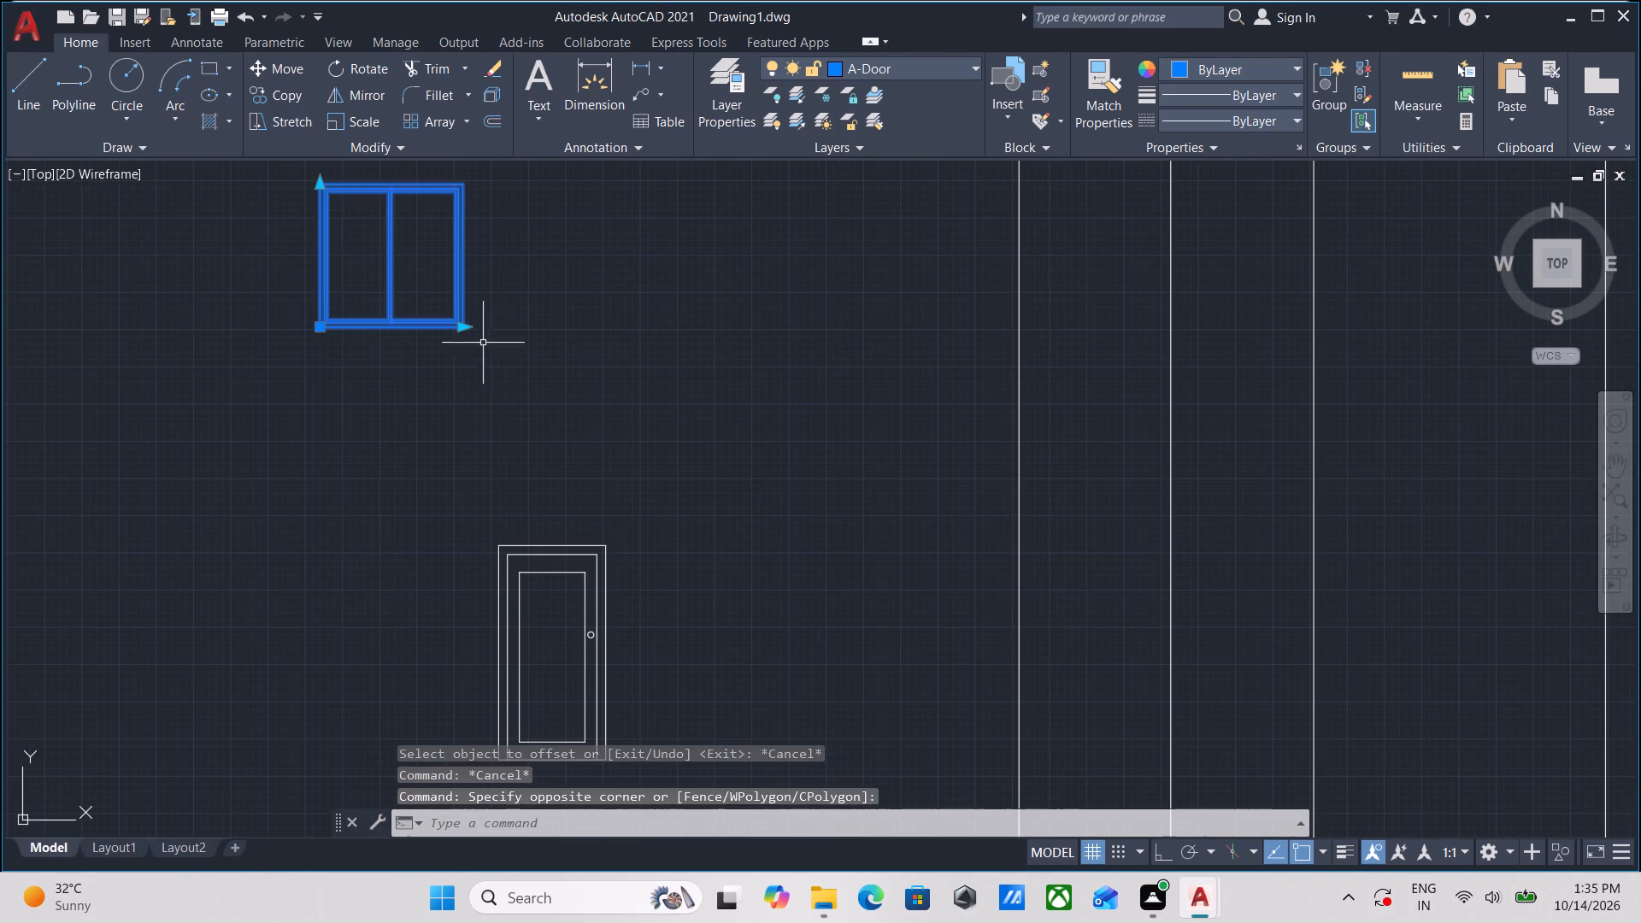
{"action": "middle_click_drag", "start_coordinate": [485, 350], "coordinate": [508, 358]}
{"action": "scroll", "coordinate": [506, 358], "scroll_direction": "down", "scroll_amount": 1}
{"action": "middle_click_drag", "start_coordinate": [506, 358], "coordinate": [301, 251]}
{"action": "scroll", "coordinate": [301, 251], "scroll_direction": "down", "scroll_amount": 1}
{"action": "middle_click", "coordinate": [301, 251]}
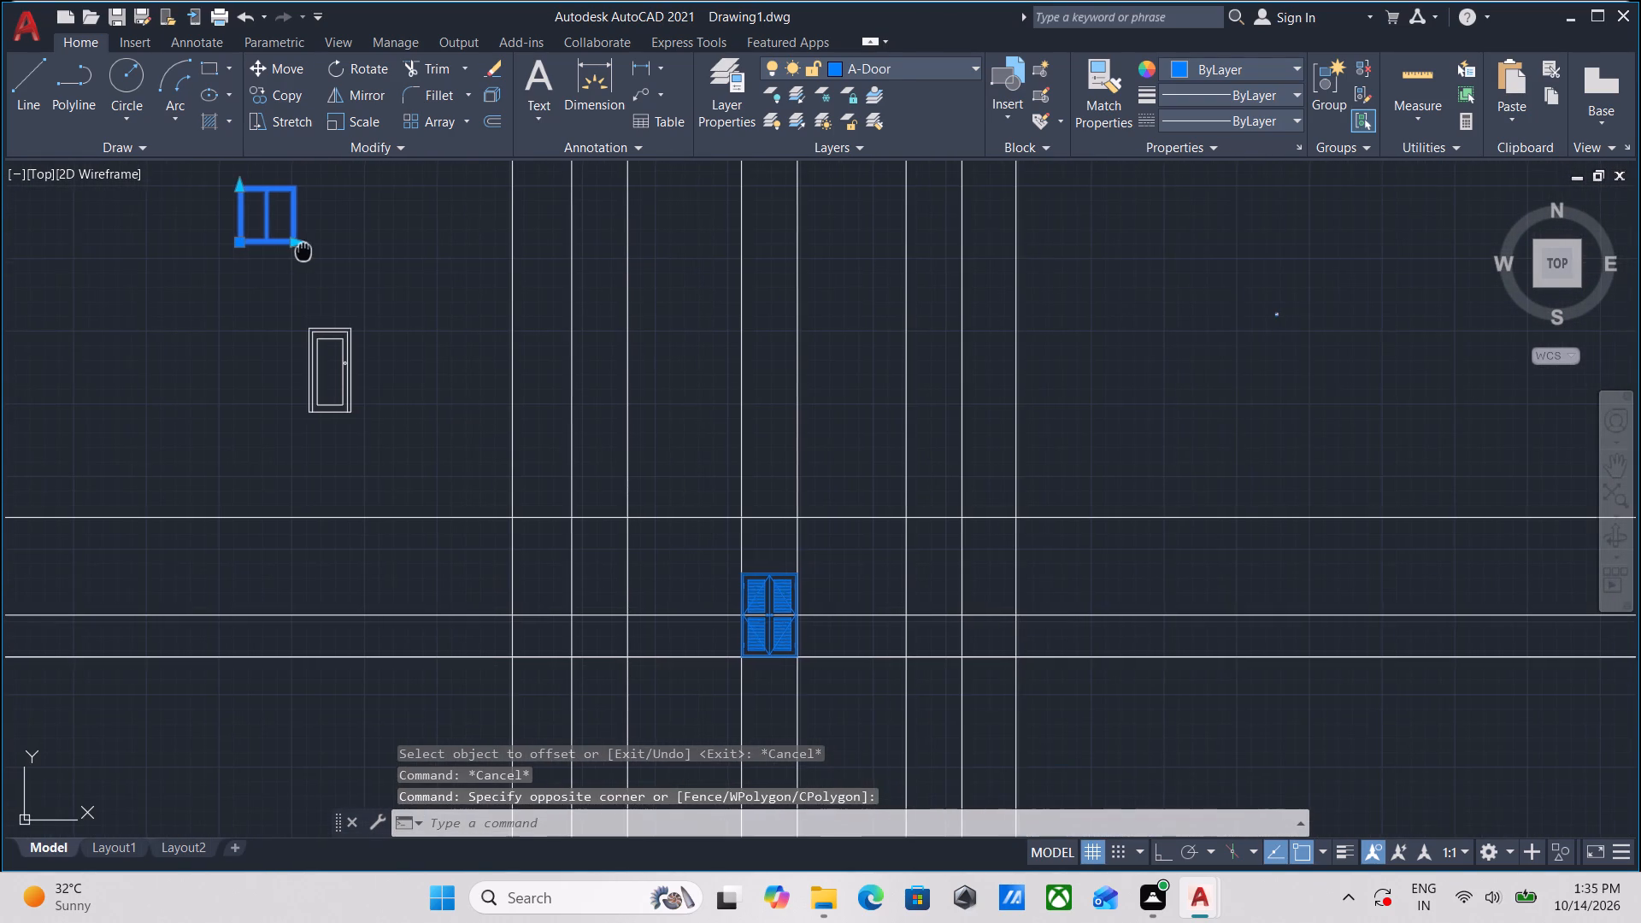
{"action": "scroll", "coordinate": [303, 251], "scroll_direction": "down", "scroll_amount": 4}
{"action": "middle_click_drag", "start_coordinate": [403, 334], "coordinate": [530, 555]}
{"action": "scroll", "coordinate": [569, 502], "scroll_direction": "up", "scroll_amount": 2}
{"action": "middle_click_drag", "start_coordinate": [540, 513], "coordinate": [615, 379]}
{"action": "scroll", "coordinate": [438, 479], "scroll_direction": "up", "scroll_amount": 2}
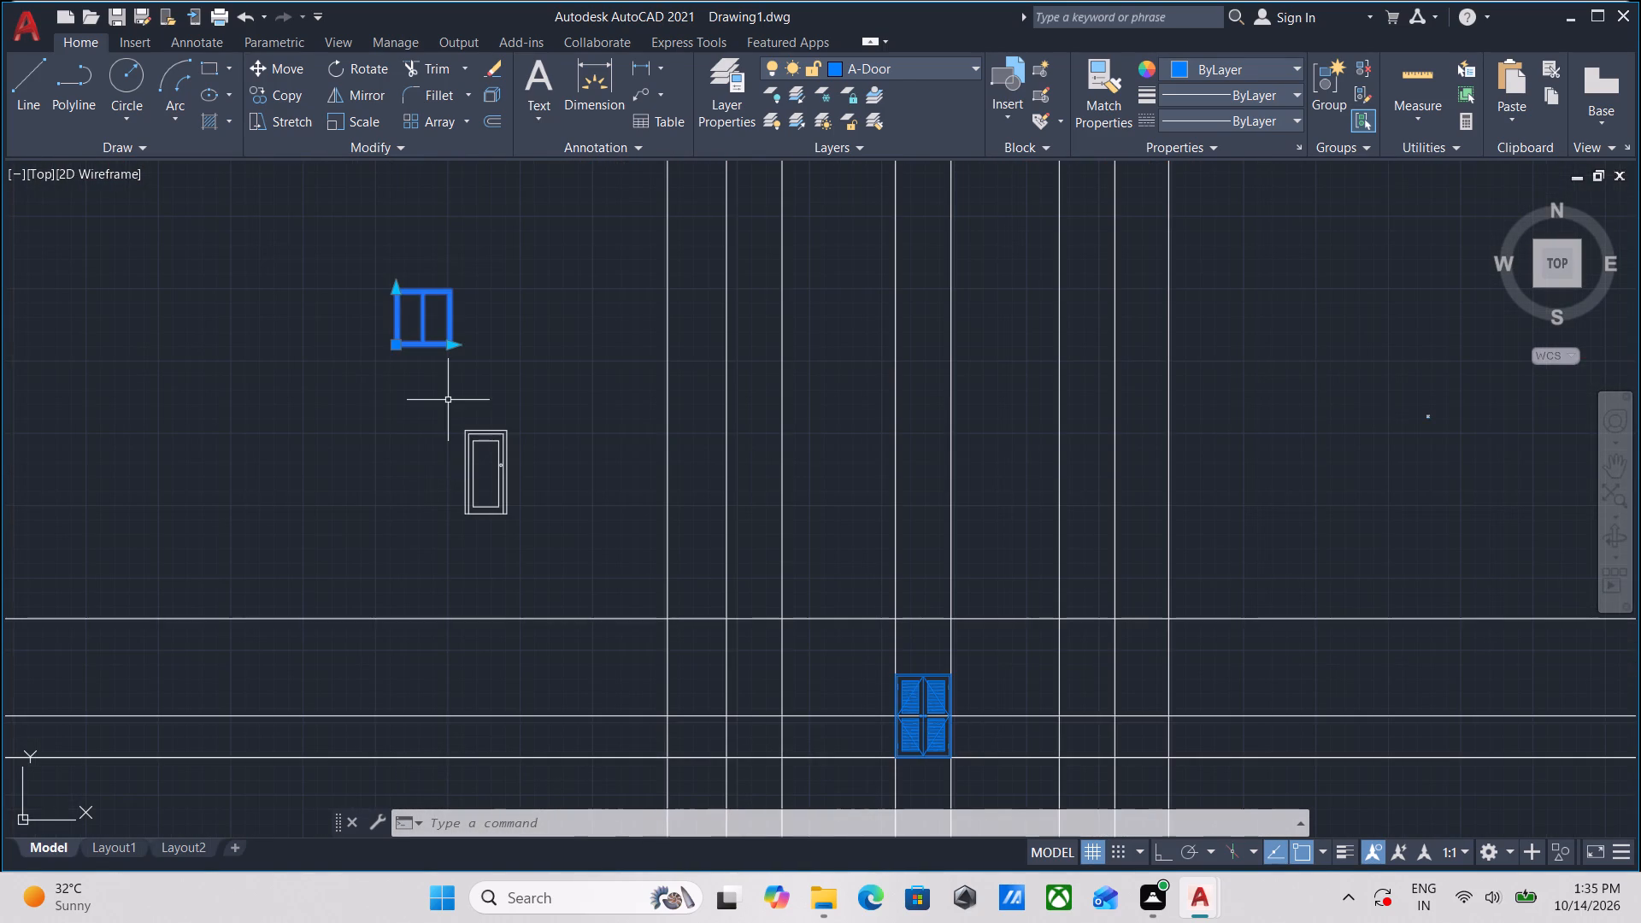
{"action": "type", "text": "CO"}
{"action": "key", "text": "Return"}
{"action": "scroll", "coordinate": [419, 364], "scroll_direction": "up", "scroll_amount": 3}
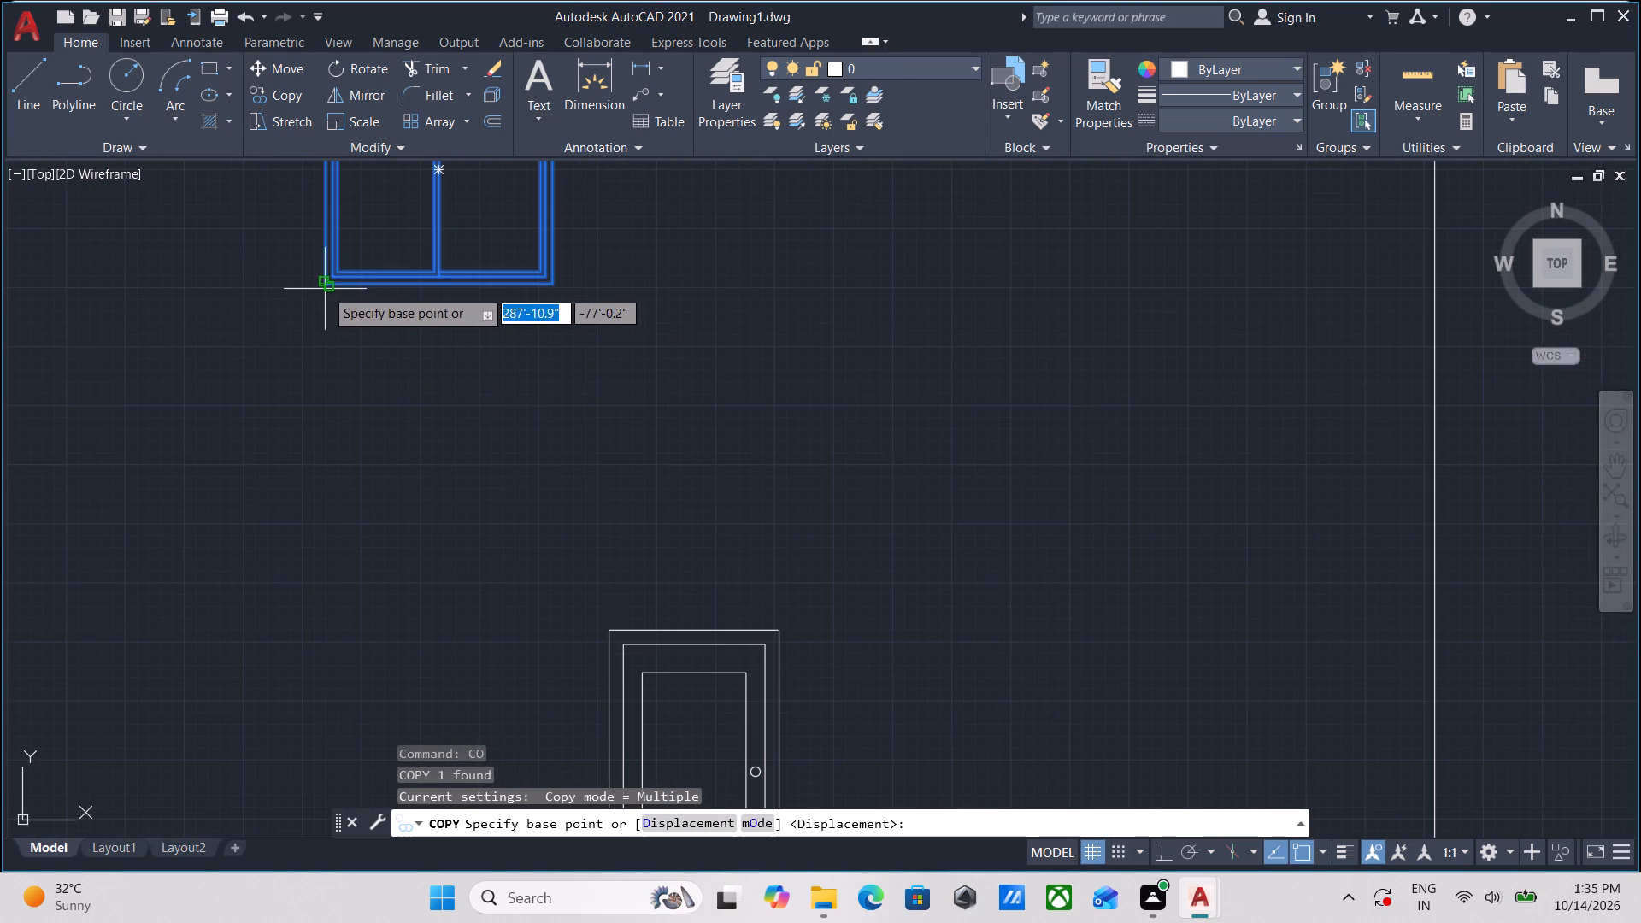
{"action": "left_click", "coordinate": [325, 289]}
{"action": "scroll", "coordinate": [668, 550], "scroll_direction": "down", "scroll_amount": 2}
{"action": "middle_click_drag", "start_coordinate": [668, 550], "coordinate": [458, 285]}
{"action": "scroll", "coordinate": [545, 369], "scroll_direction": "down", "scroll_amount": 1}
{"action": "middle_click_drag", "start_coordinate": [557, 401], "coordinate": [485, 300]}
{"action": "scroll", "coordinate": [626, 418], "scroll_direction": "down", "scroll_amount": 3}
{"action": "middle_click_drag", "start_coordinate": [626, 433], "coordinate": [624, 508]}
{"action": "scroll", "coordinate": [675, 551], "scroll_direction": "up", "scroll_amount": 3}
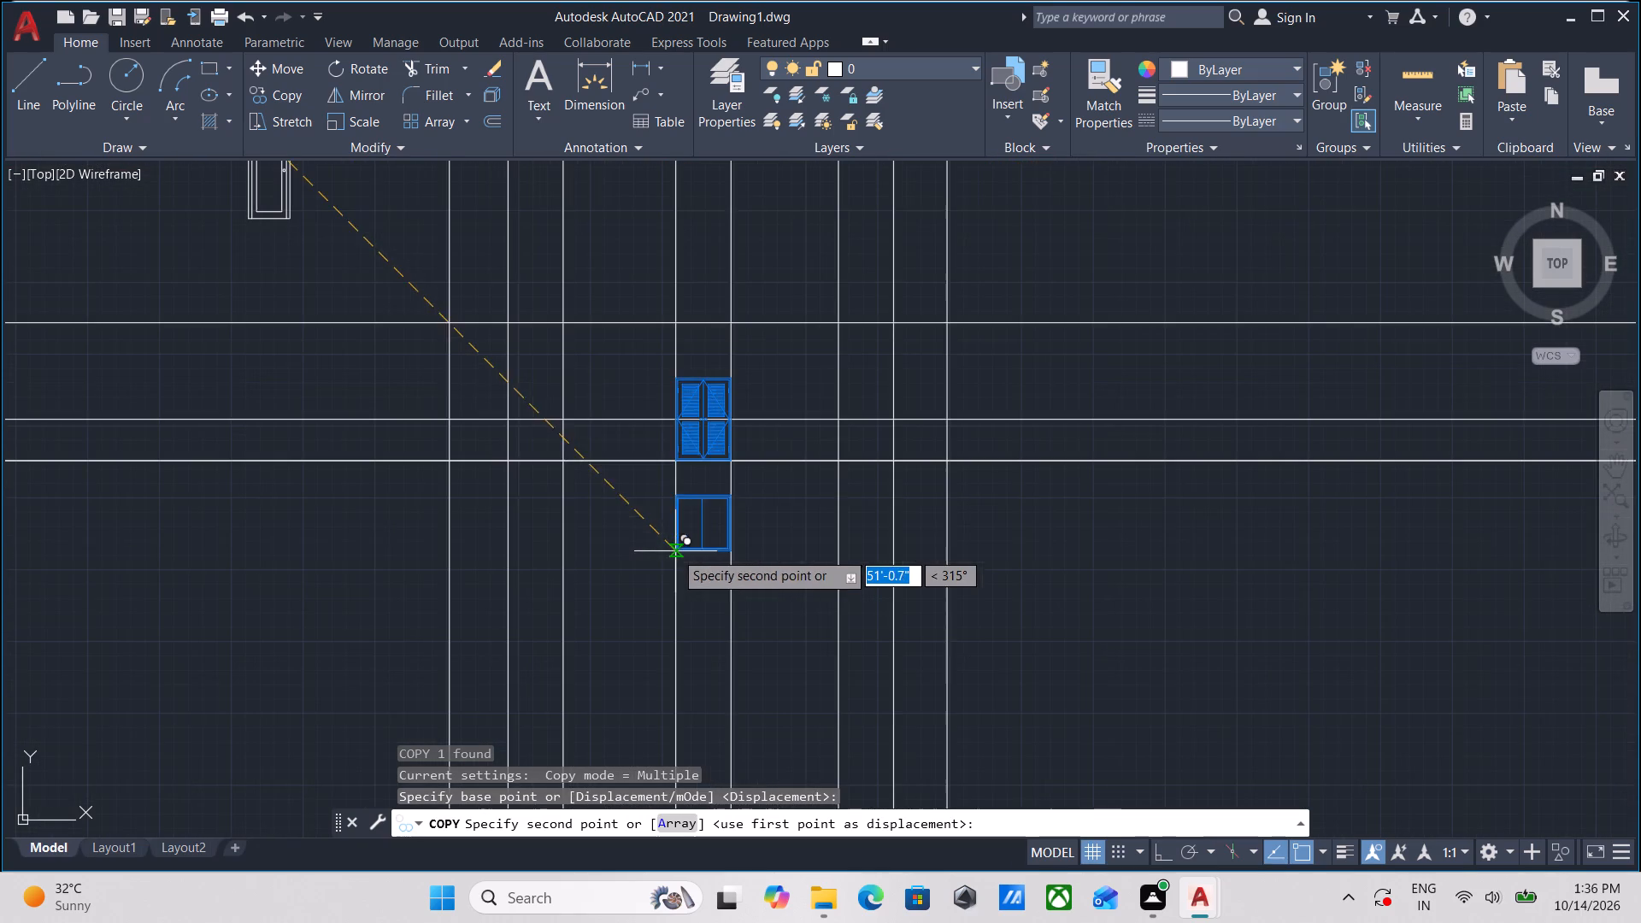
{"action": "middle_click_drag", "start_coordinate": [480, 401], "coordinate": [574, 514]}
{"action": "scroll", "coordinate": [608, 503], "scroll_direction": "up", "scroll_amount": 2}
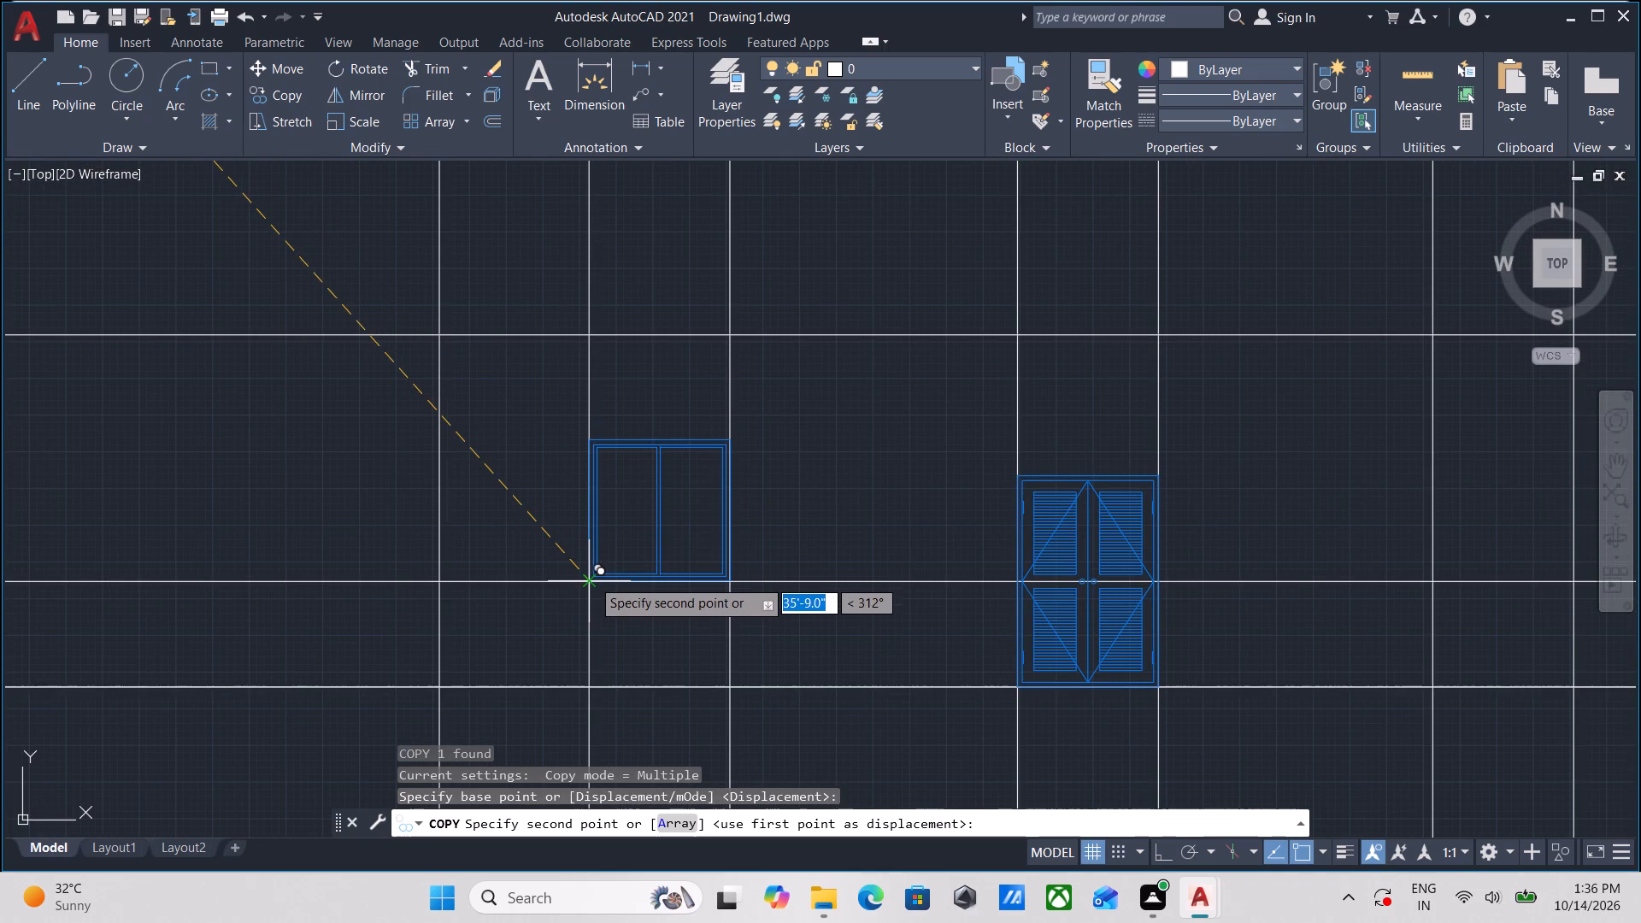
{"action": "left_click", "coordinate": [591, 587]}
Place a second copy of the window on the sill line between the guide lines right of the louvred door.
{"action": "scroll", "coordinate": [613, 474], "scroll_direction": "down", "scroll_amount": 2}
{"action": "middle_click_drag", "start_coordinate": [613, 474], "coordinate": [568, 561]}
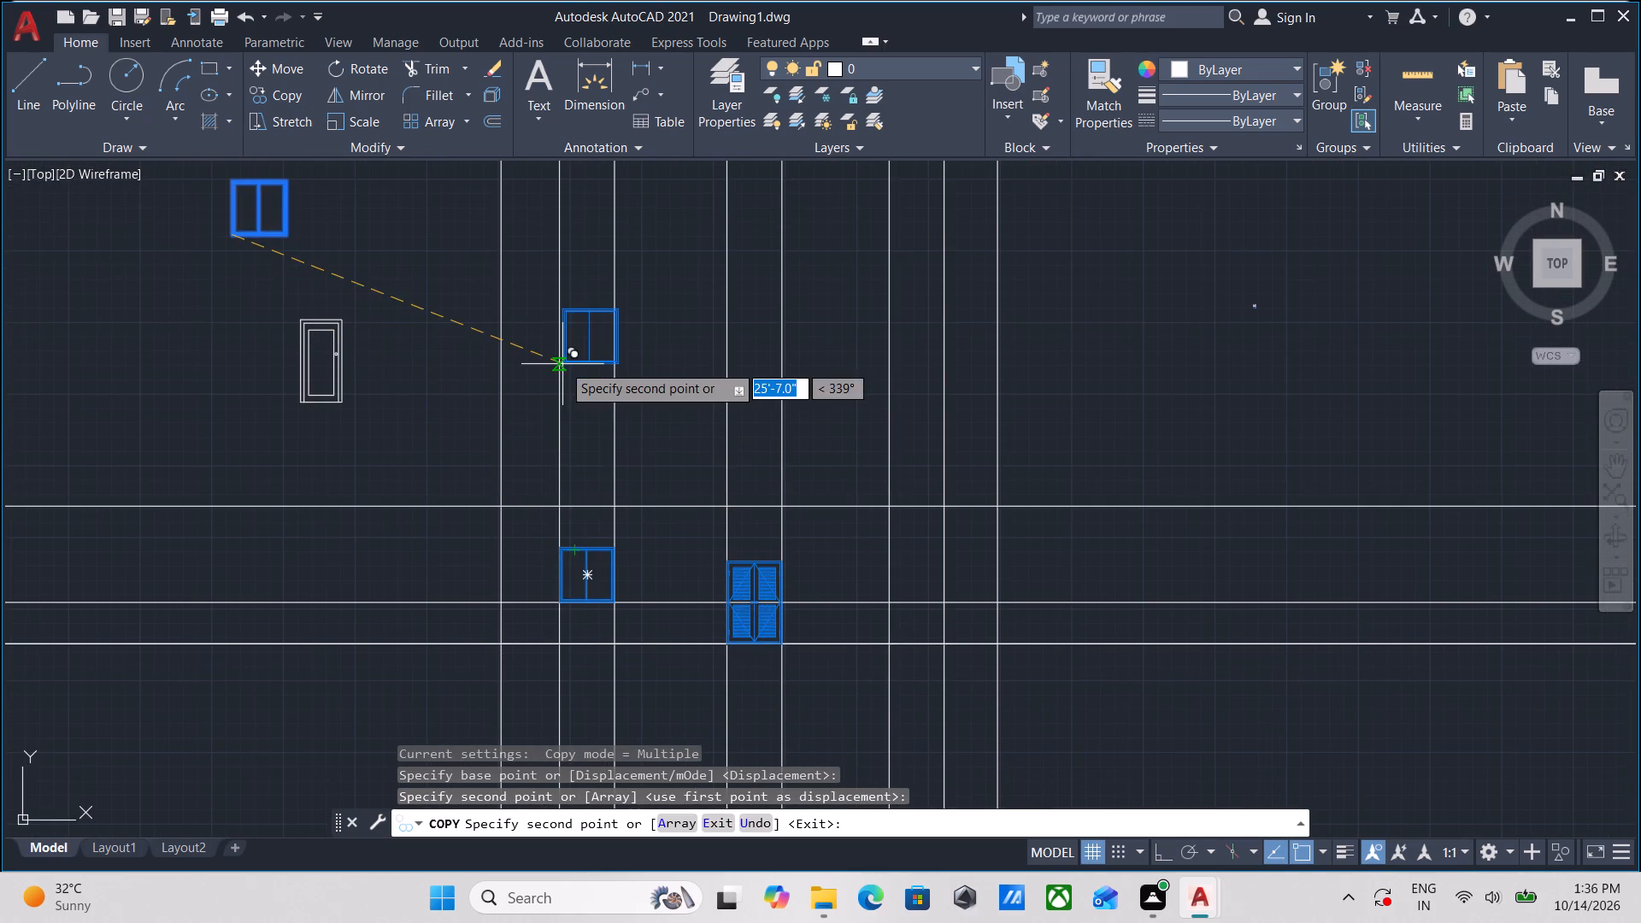
{"action": "middle_click_drag", "start_coordinate": [562, 364], "coordinate": [562, 443]}
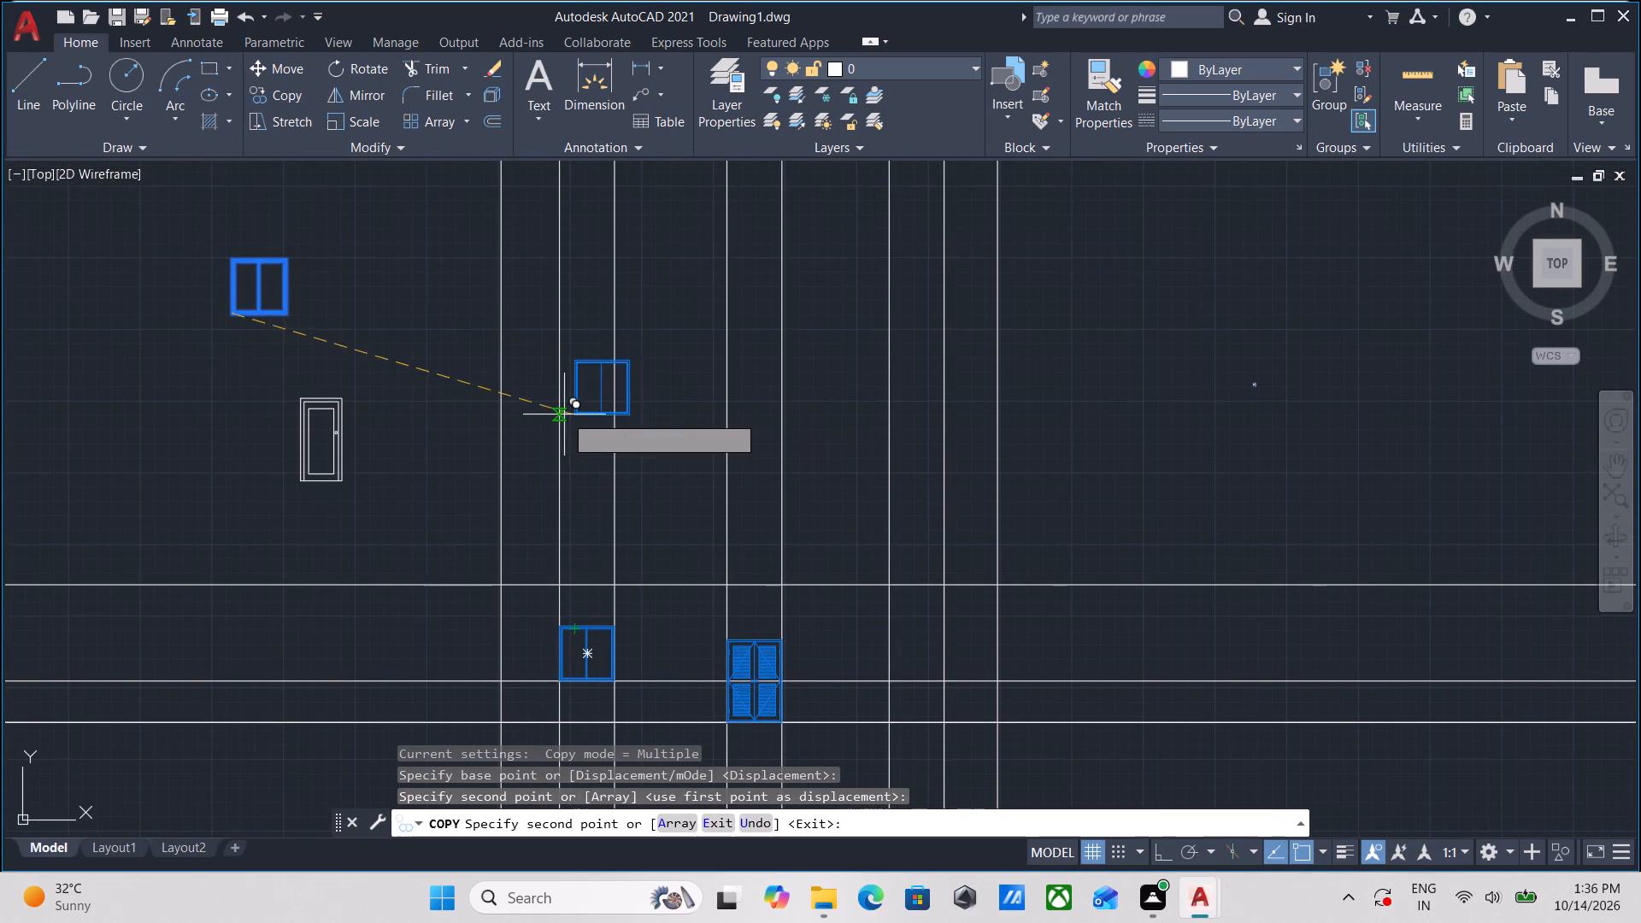
{"action": "scroll", "coordinate": [564, 414], "scroll_direction": "down", "scroll_amount": 2}
{"action": "middle_click_drag", "start_coordinate": [564, 414], "coordinate": [566, 526]}
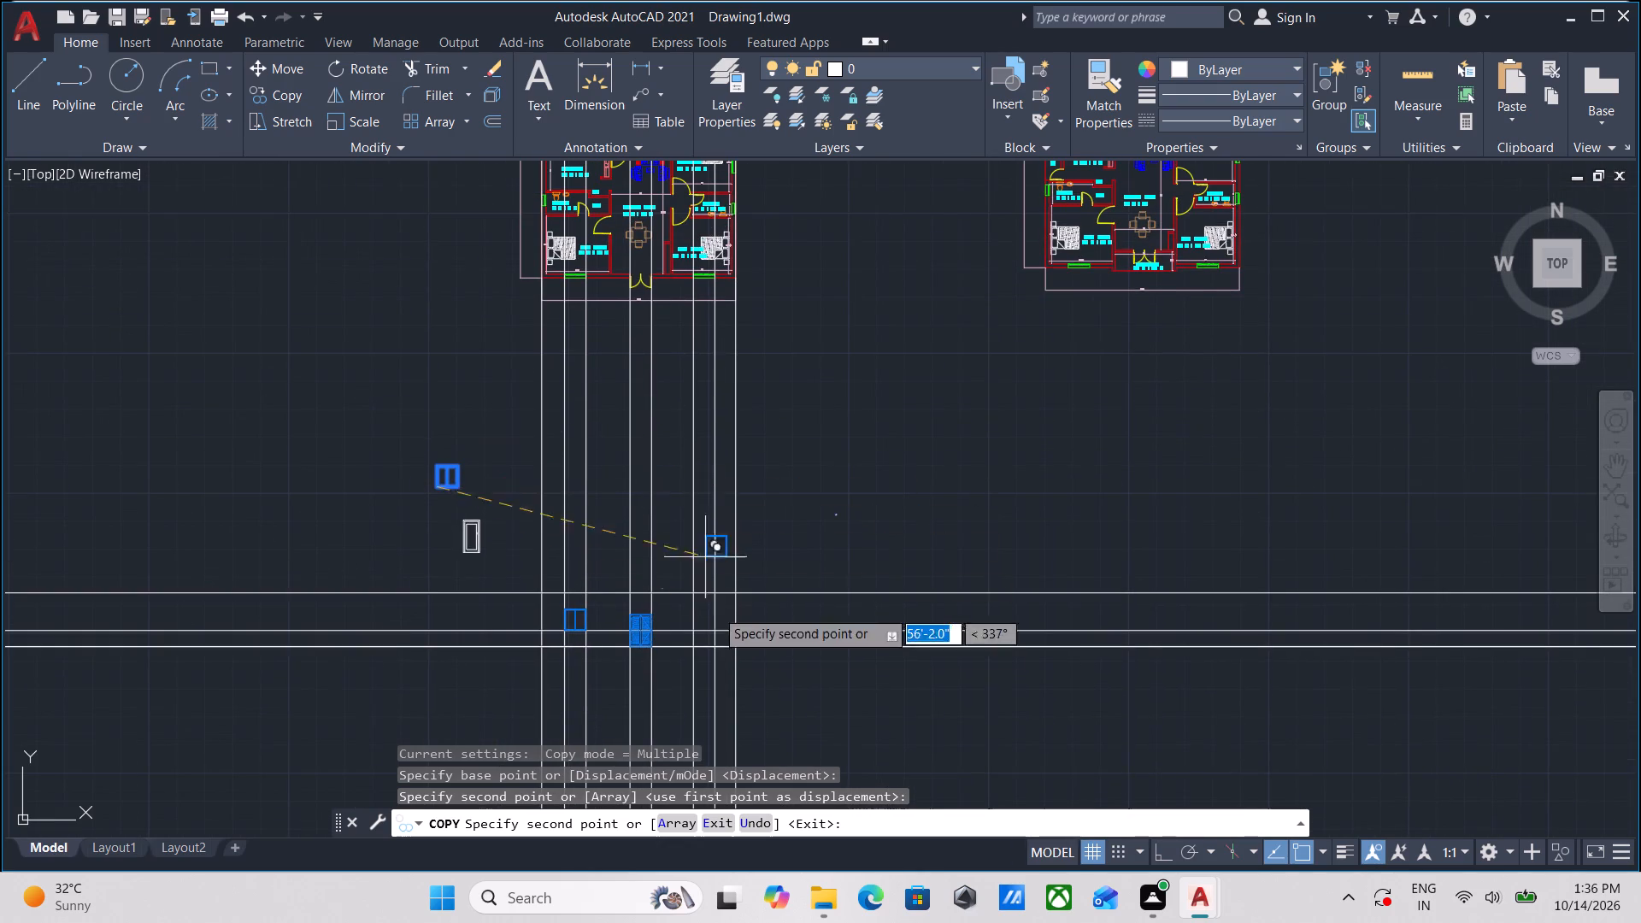
{"action": "middle_click_drag", "start_coordinate": [714, 665], "coordinate": [718, 587]}
{"action": "scroll", "coordinate": [725, 517], "scroll_direction": "up", "scroll_amount": 3}
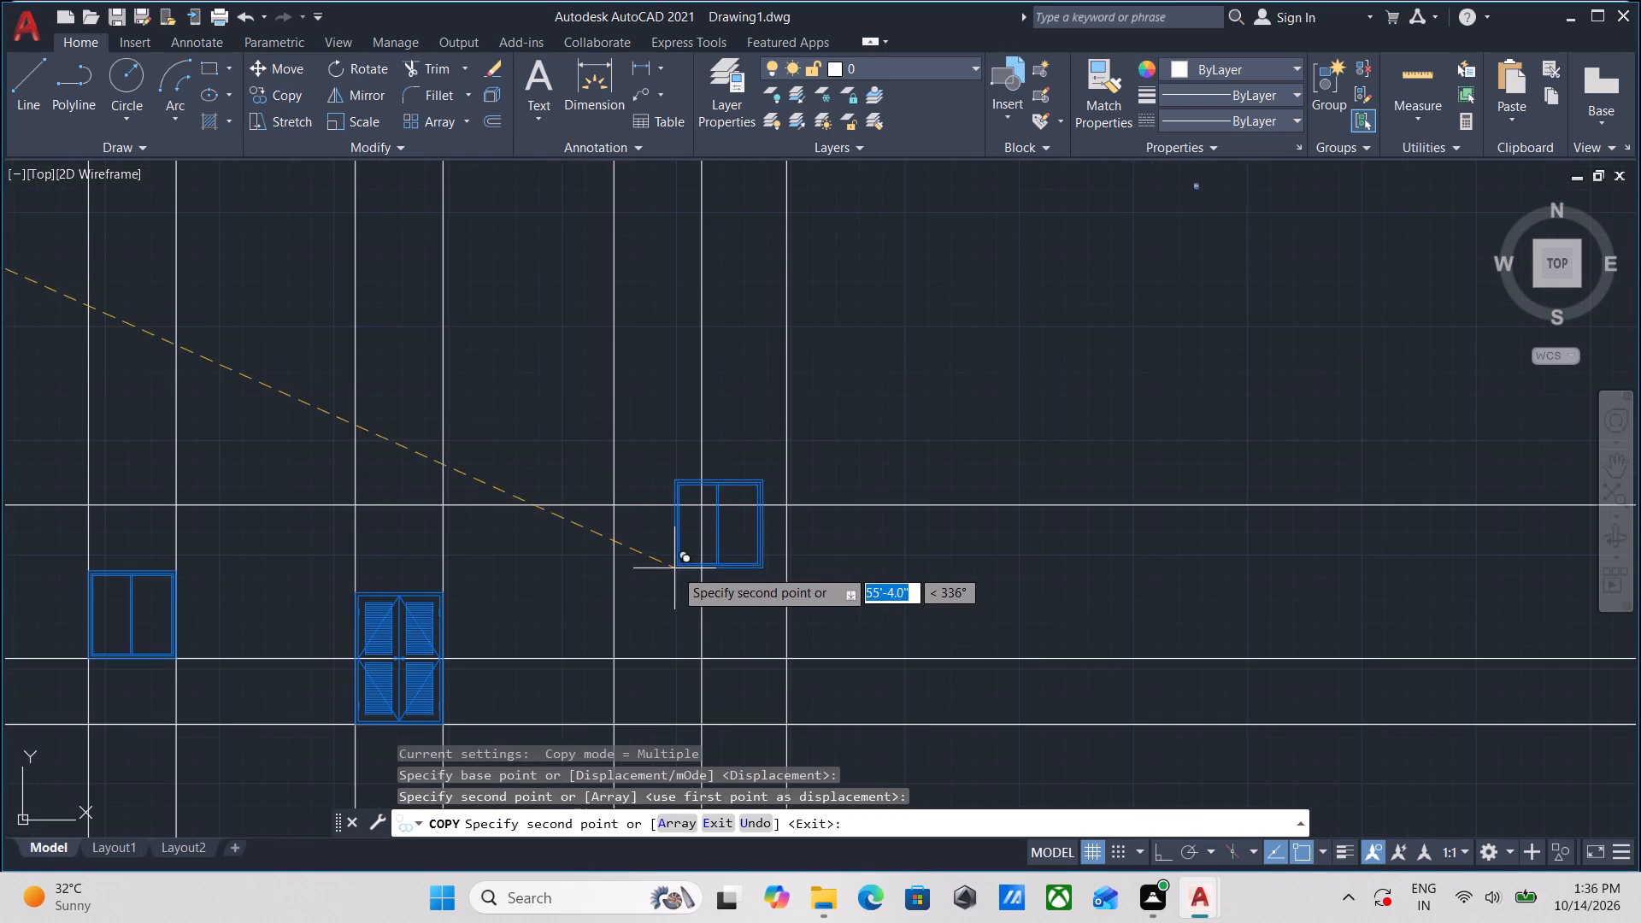
{"action": "scroll", "coordinate": [674, 568], "scroll_direction": "down", "scroll_amount": 1}
{"action": "middle_click_drag", "start_coordinate": [636, 562], "coordinate": [679, 538]}
{"action": "scroll", "coordinate": [724, 540], "scroll_direction": "down", "scroll_amount": 2}
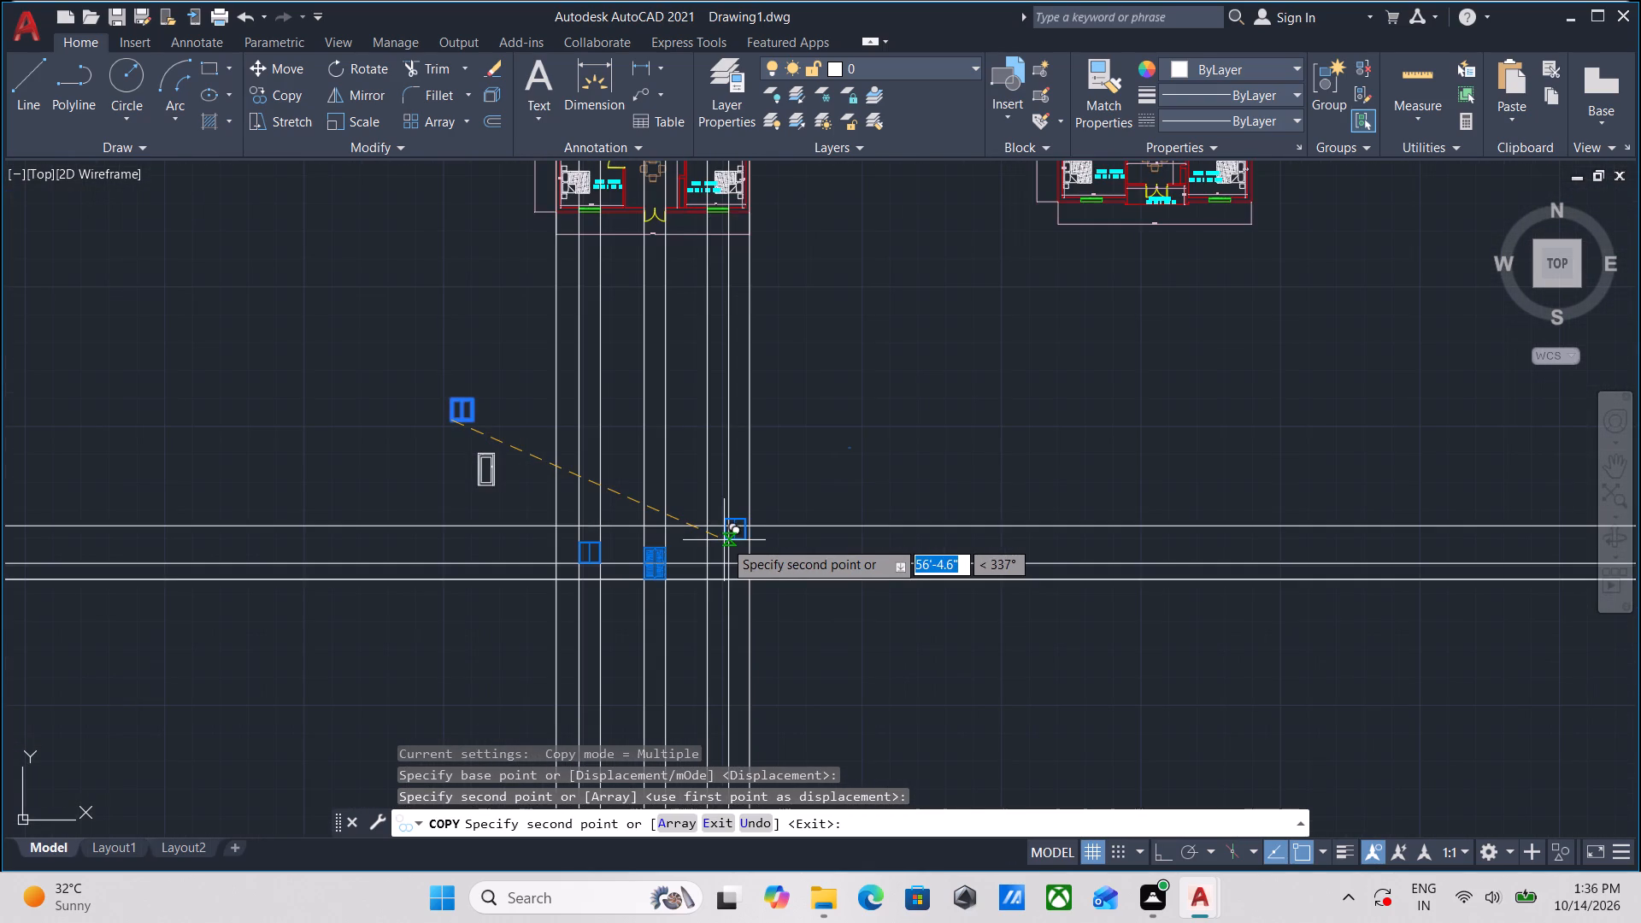
{"action": "scroll", "coordinate": [735, 606], "scroll_direction": "up", "scroll_amount": 2}
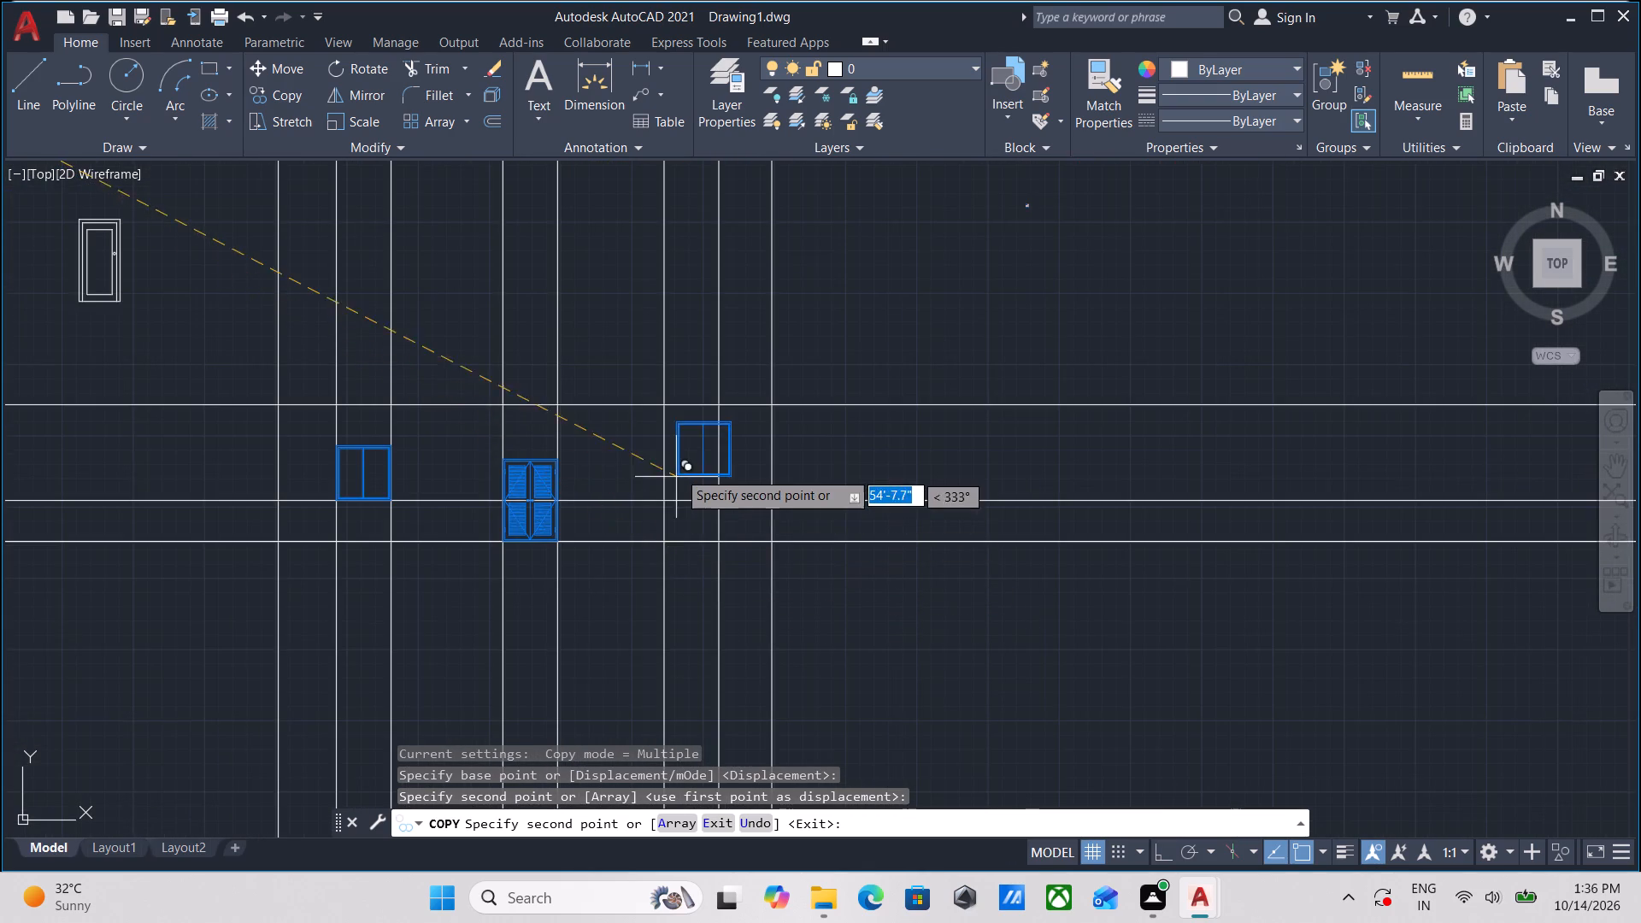
{"action": "scroll", "coordinate": [679, 463], "scroll_direction": "up", "scroll_amount": 3}
{"action": "scroll", "coordinate": [621, 524], "scroll_direction": "down", "scroll_amount": 2}
{"action": "middle_click_drag", "start_coordinate": [632, 525], "coordinate": [685, 525]}
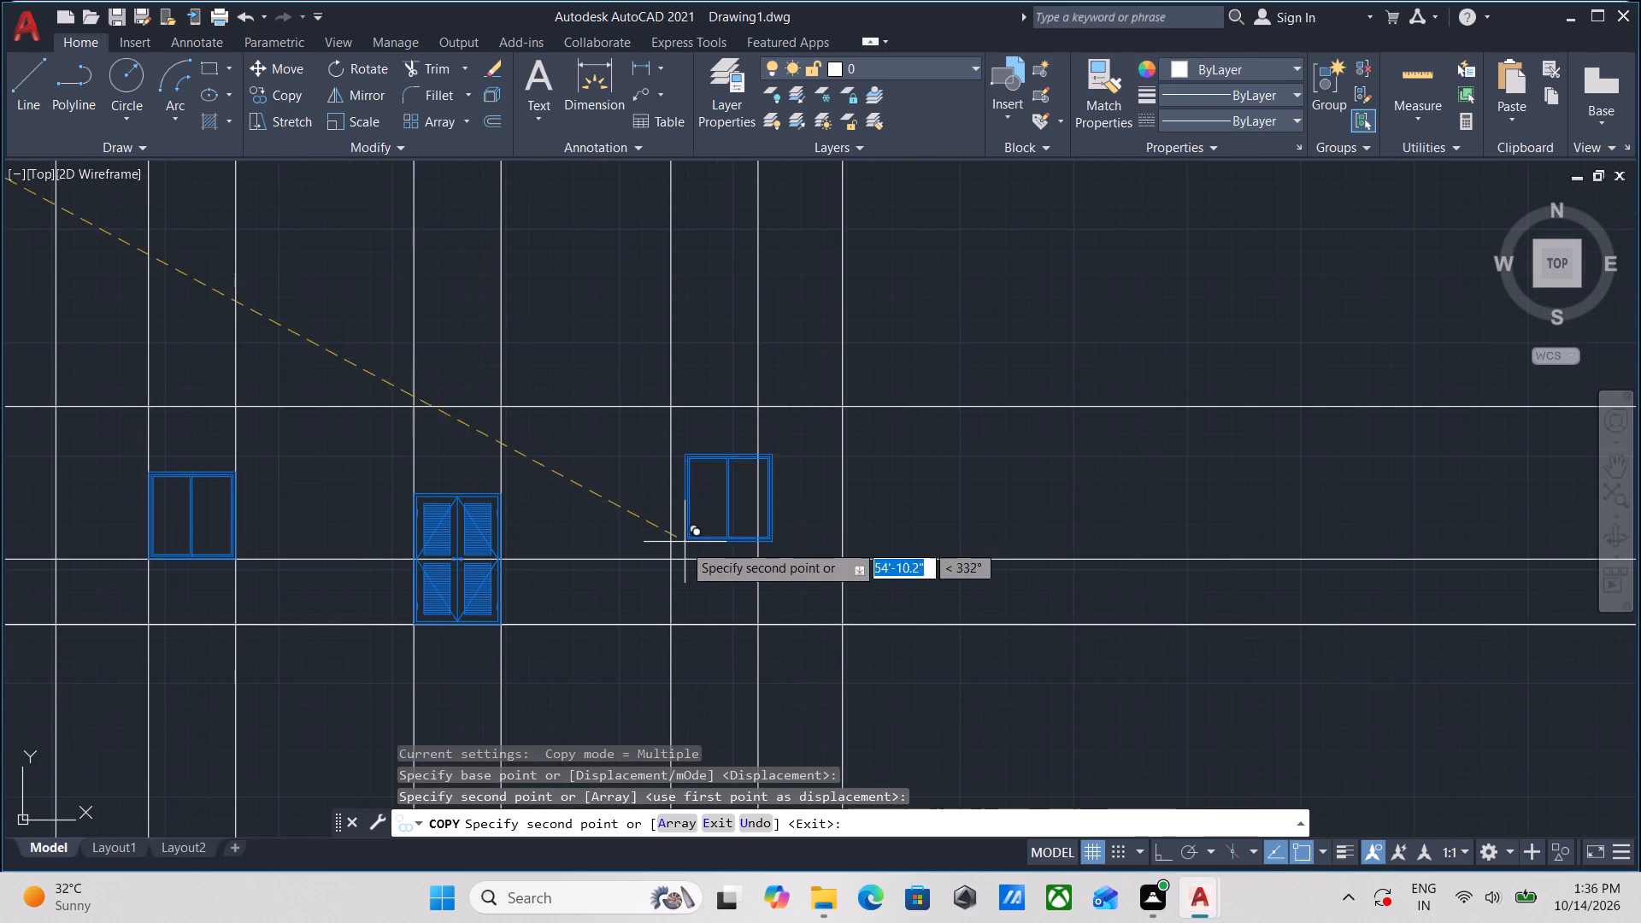
{"action": "left_click", "coordinate": [670, 563]}
Examine the floor plans above and the door, windows and guide lines of the elevation, ending the Copy command.
{"action": "scroll", "coordinate": [571, 461], "scroll_direction": "down", "scroll_amount": 1}
{"action": "middle_click_drag", "start_coordinate": [571, 461], "coordinate": [649, 616]}
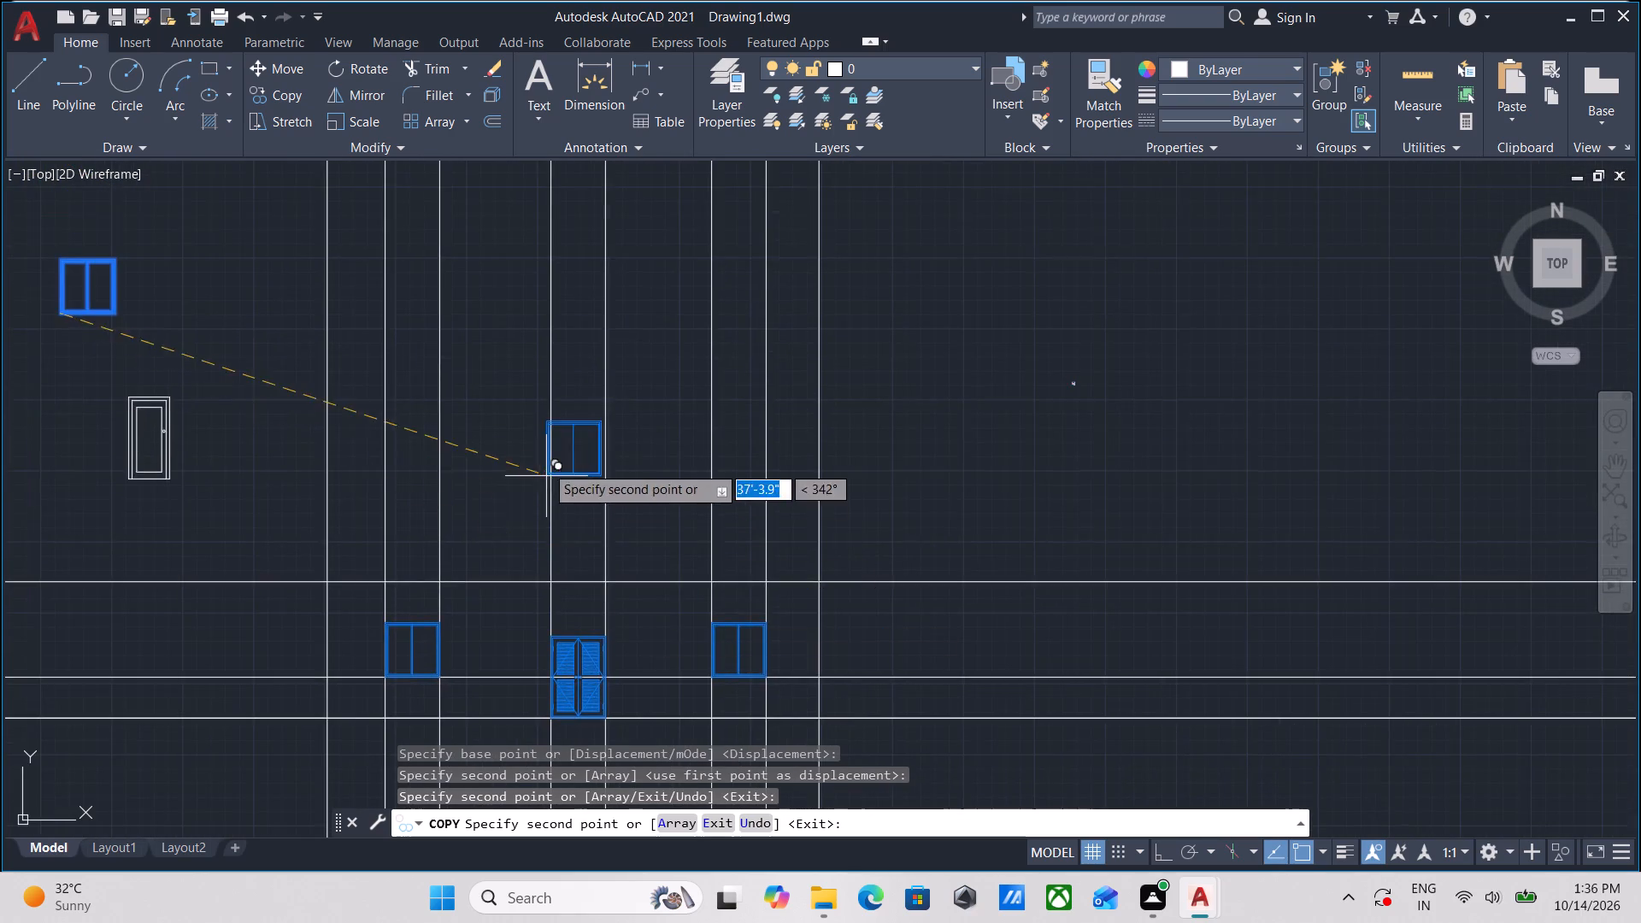
{"action": "scroll", "coordinate": [544, 462], "scroll_direction": "down", "scroll_amount": 1}
{"action": "middle_click_drag", "start_coordinate": [544, 462], "coordinate": [567, 591]}
{"action": "scroll", "coordinate": [512, 512], "scroll_direction": "down", "scroll_amount": 1}
{"action": "middle_click_drag", "start_coordinate": [512, 512], "coordinate": [538, 483]}
{"action": "middle_click_drag", "start_coordinate": [538, 483], "coordinate": [543, 588]}
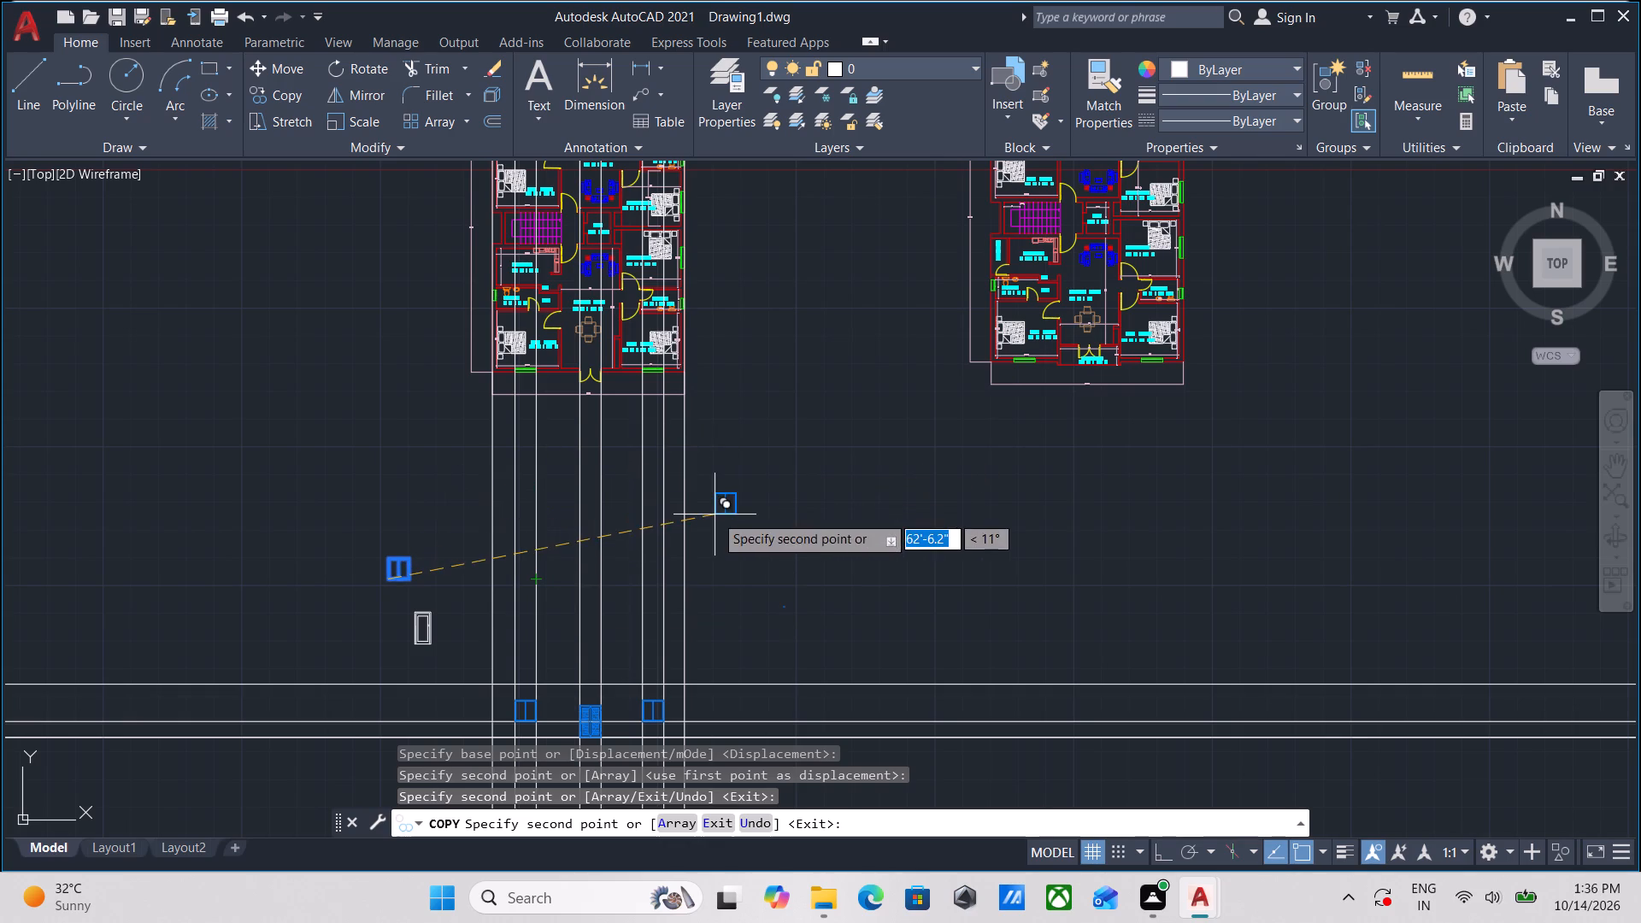
{"action": "middle_click_drag", "start_coordinate": [714, 514], "coordinate": [621, 568]}
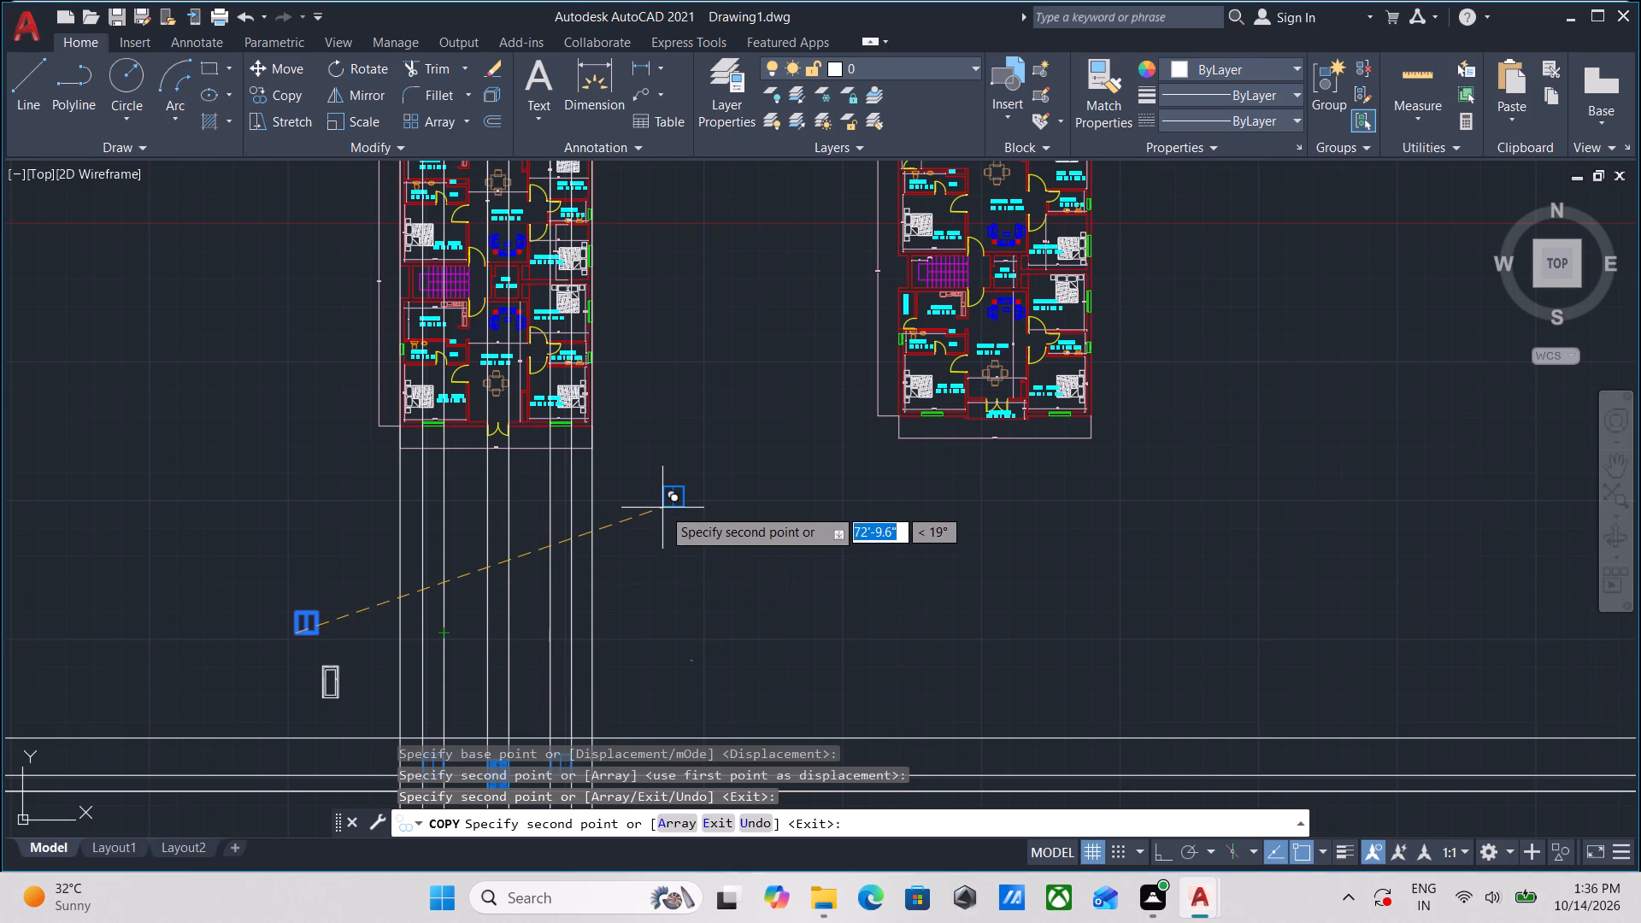
{"action": "middle_click_drag", "start_coordinate": [661, 509], "coordinate": [694, 429]}
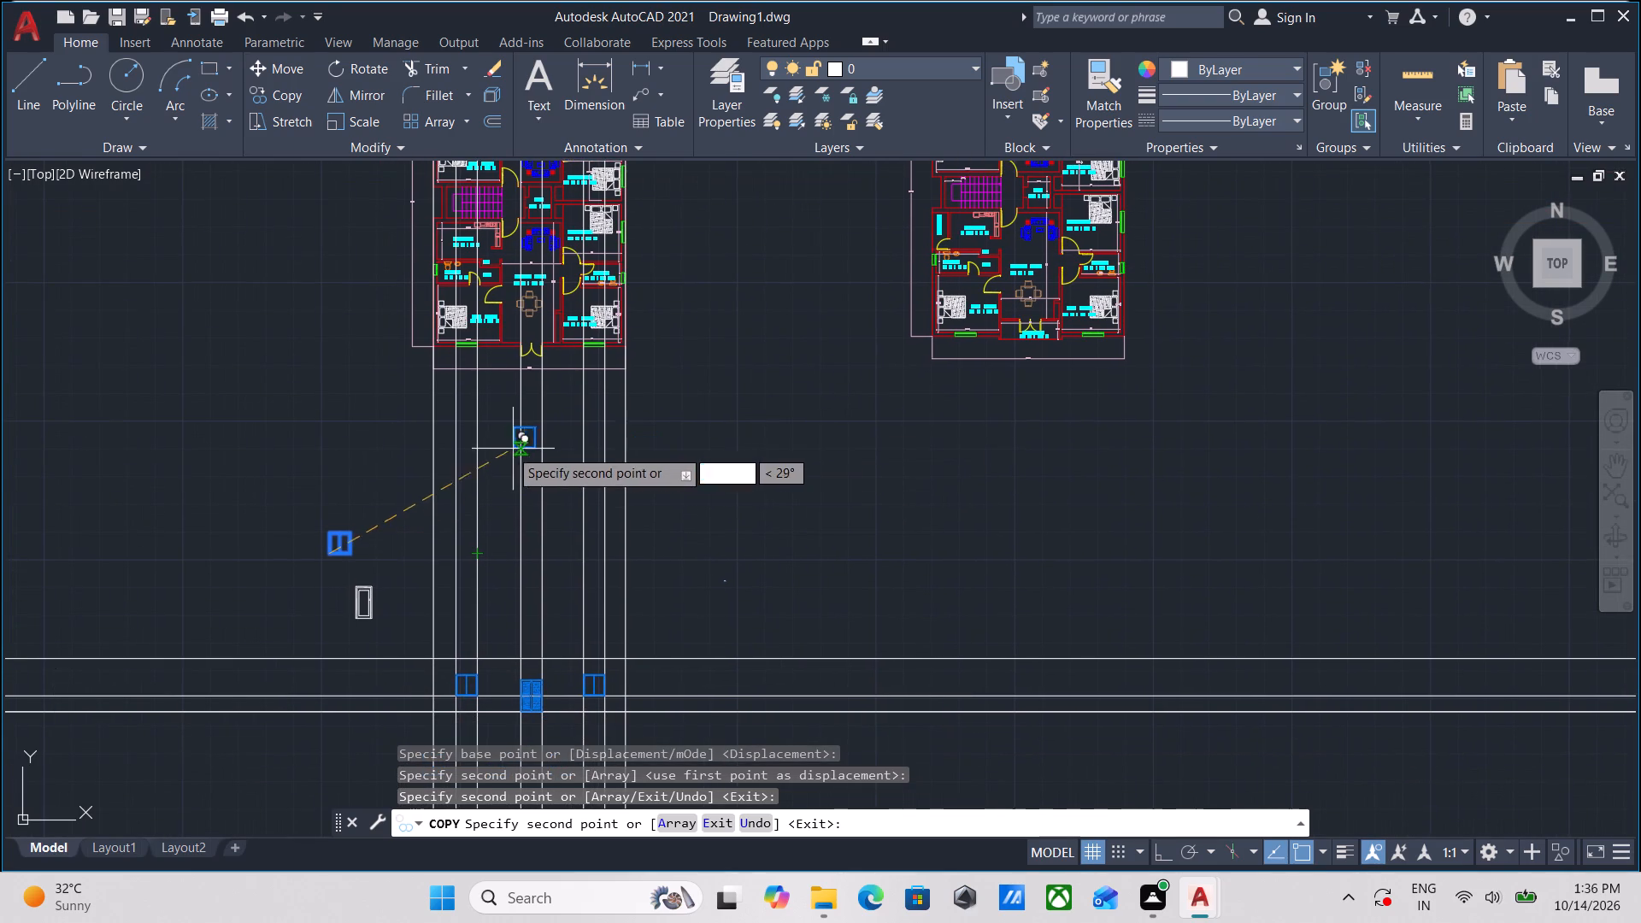
{"action": "scroll", "coordinate": [489, 450], "scroll_direction": "up", "scroll_amount": 2}
{"action": "scroll", "coordinate": [489, 450], "scroll_direction": "down", "scroll_amount": 2}
{"action": "middle_click_drag", "start_coordinate": [489, 450], "coordinate": [506, 318]}
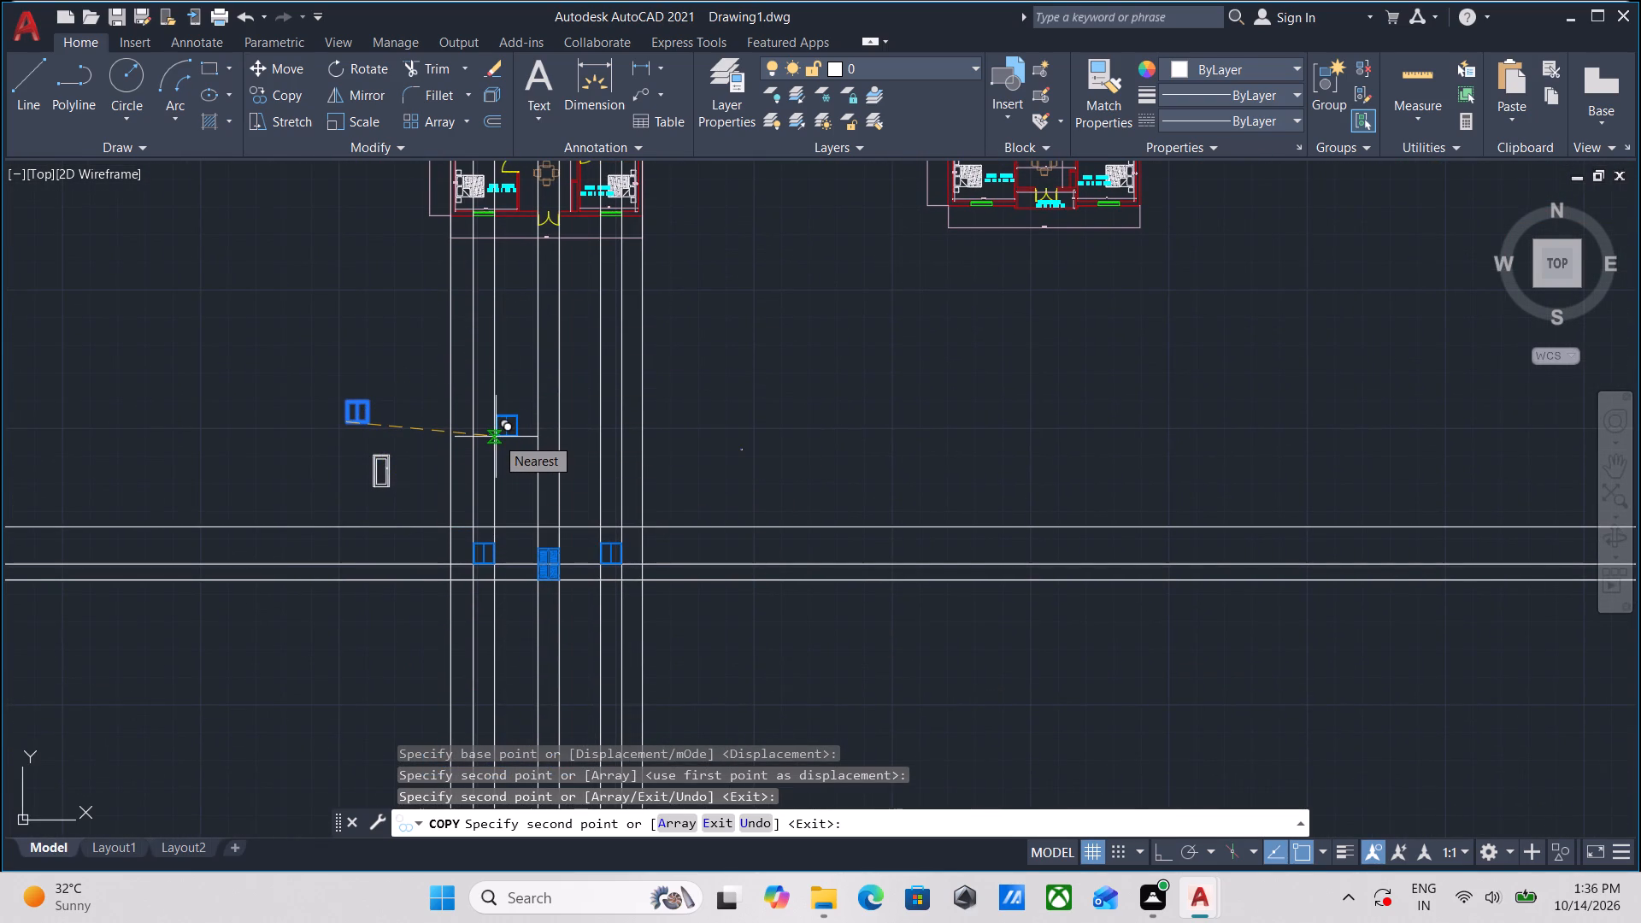
{"action": "middle_click_drag", "start_coordinate": [496, 437], "coordinate": [503, 610]}
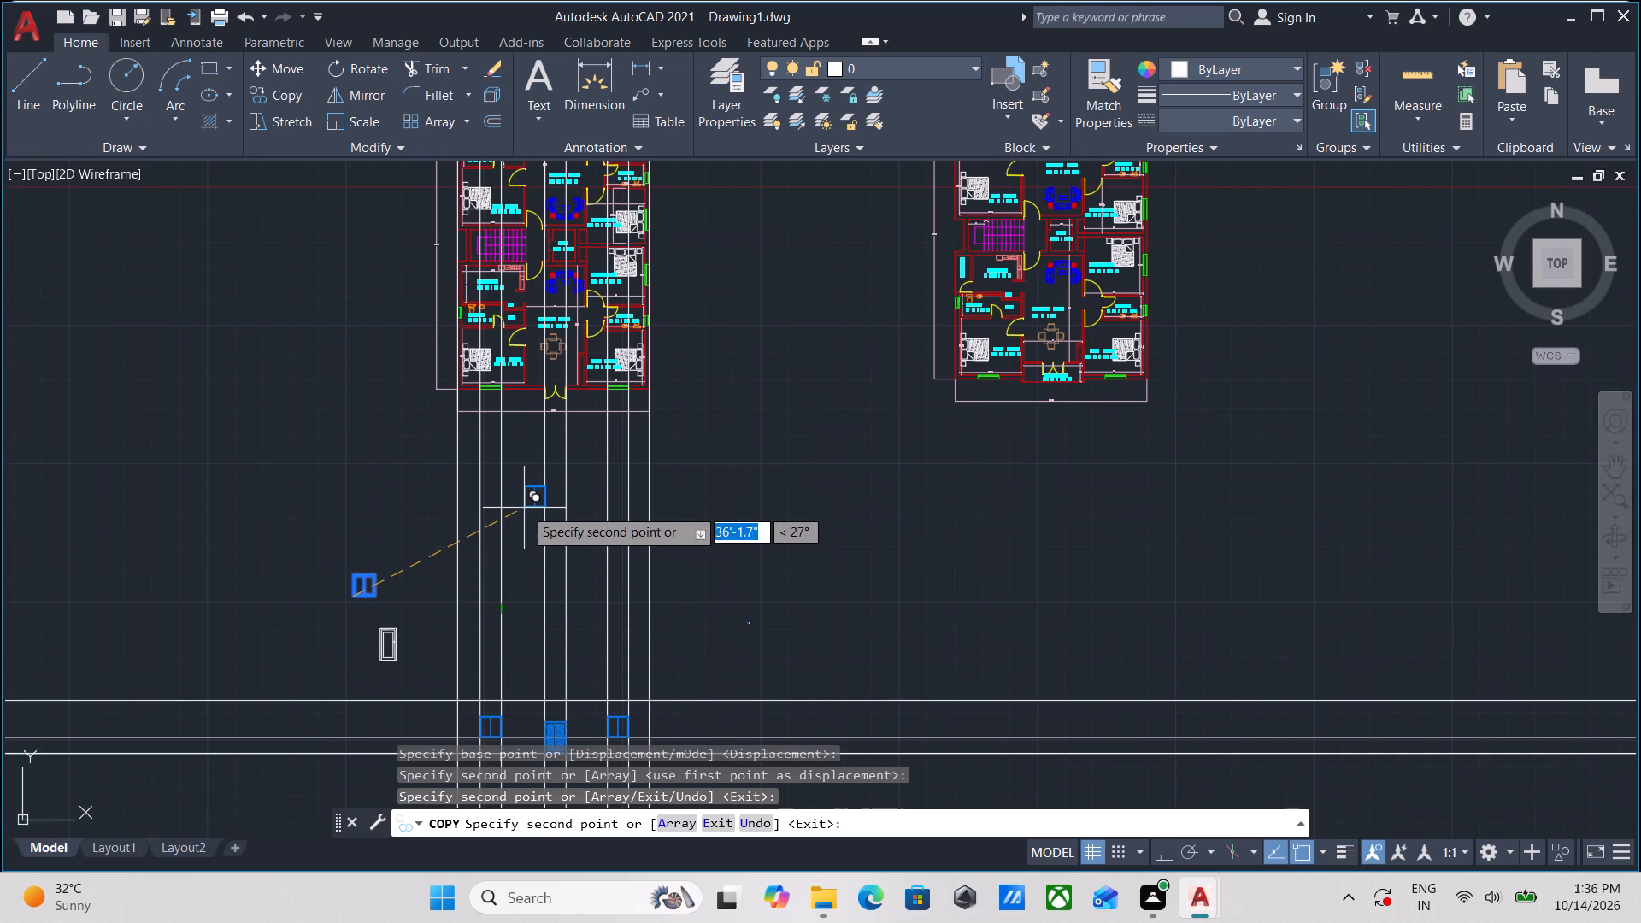
{"action": "middle_click_drag", "start_coordinate": [502, 596], "coordinate": [518, 396]}
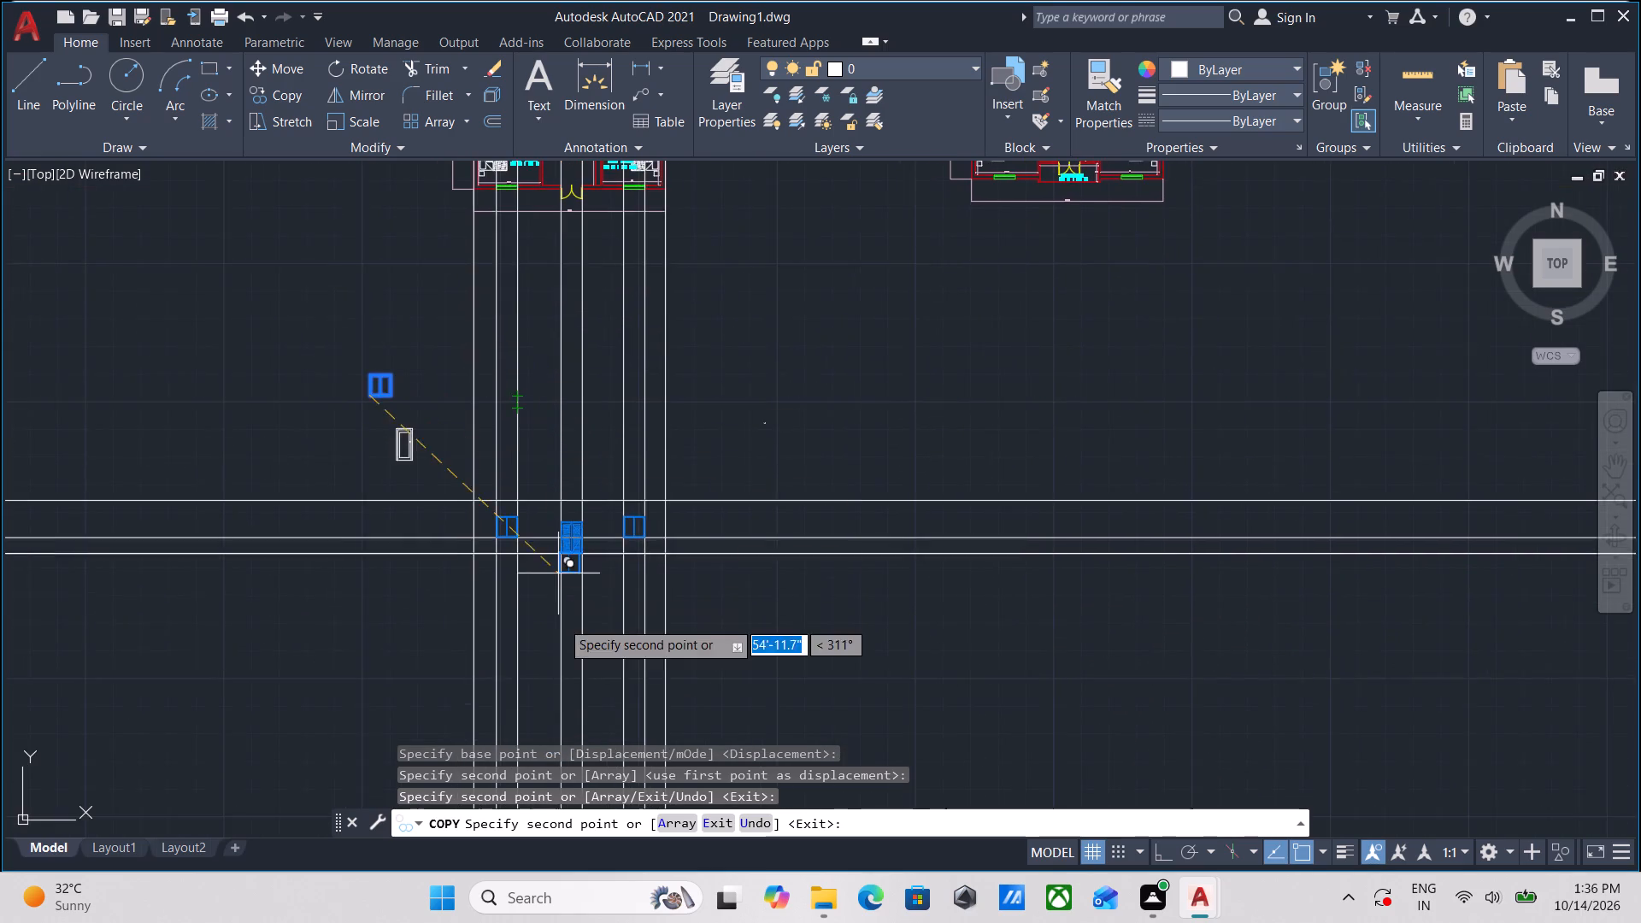
{"action": "scroll", "coordinate": [561, 613], "scroll_direction": "up", "scroll_amount": 3}
{"action": "middle_click_drag", "start_coordinate": [564, 490], "coordinate": [561, 625]}
{"action": "scroll", "coordinate": [559, 611], "scroll_direction": "up", "scroll_amount": 2}
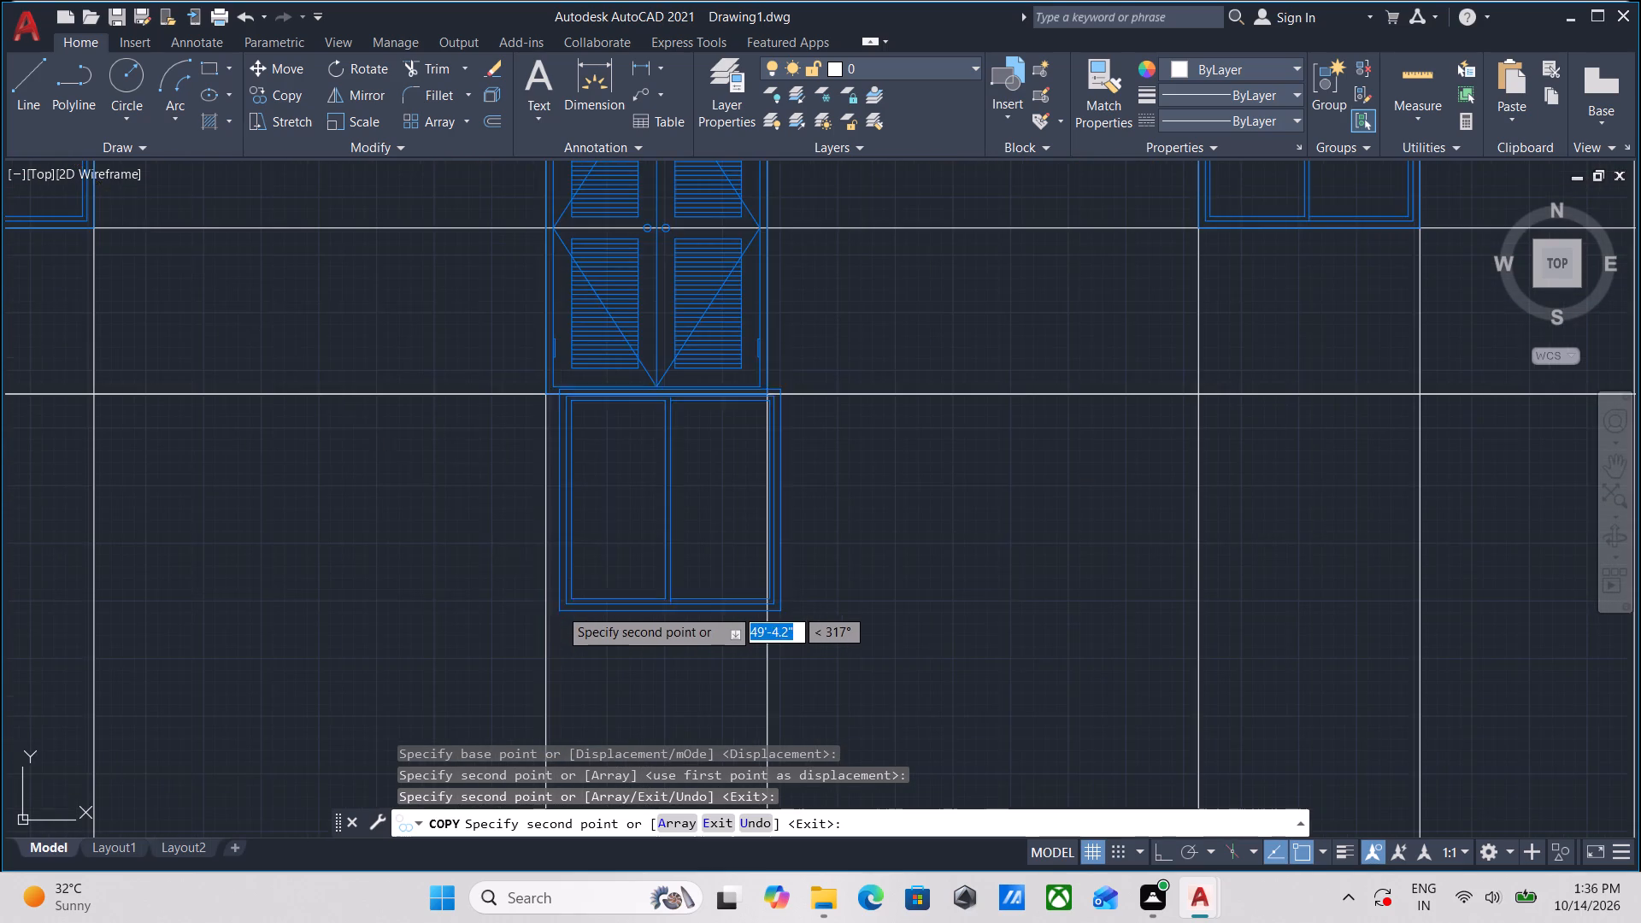
{"action": "scroll", "coordinate": [564, 597], "scroll_direction": "down", "scroll_amount": 2}
{"action": "scroll", "coordinate": [490, 637], "scroll_direction": "down", "scroll_amount": 1}
{"action": "middle_click_drag", "start_coordinate": [490, 637], "coordinate": [534, 700]}
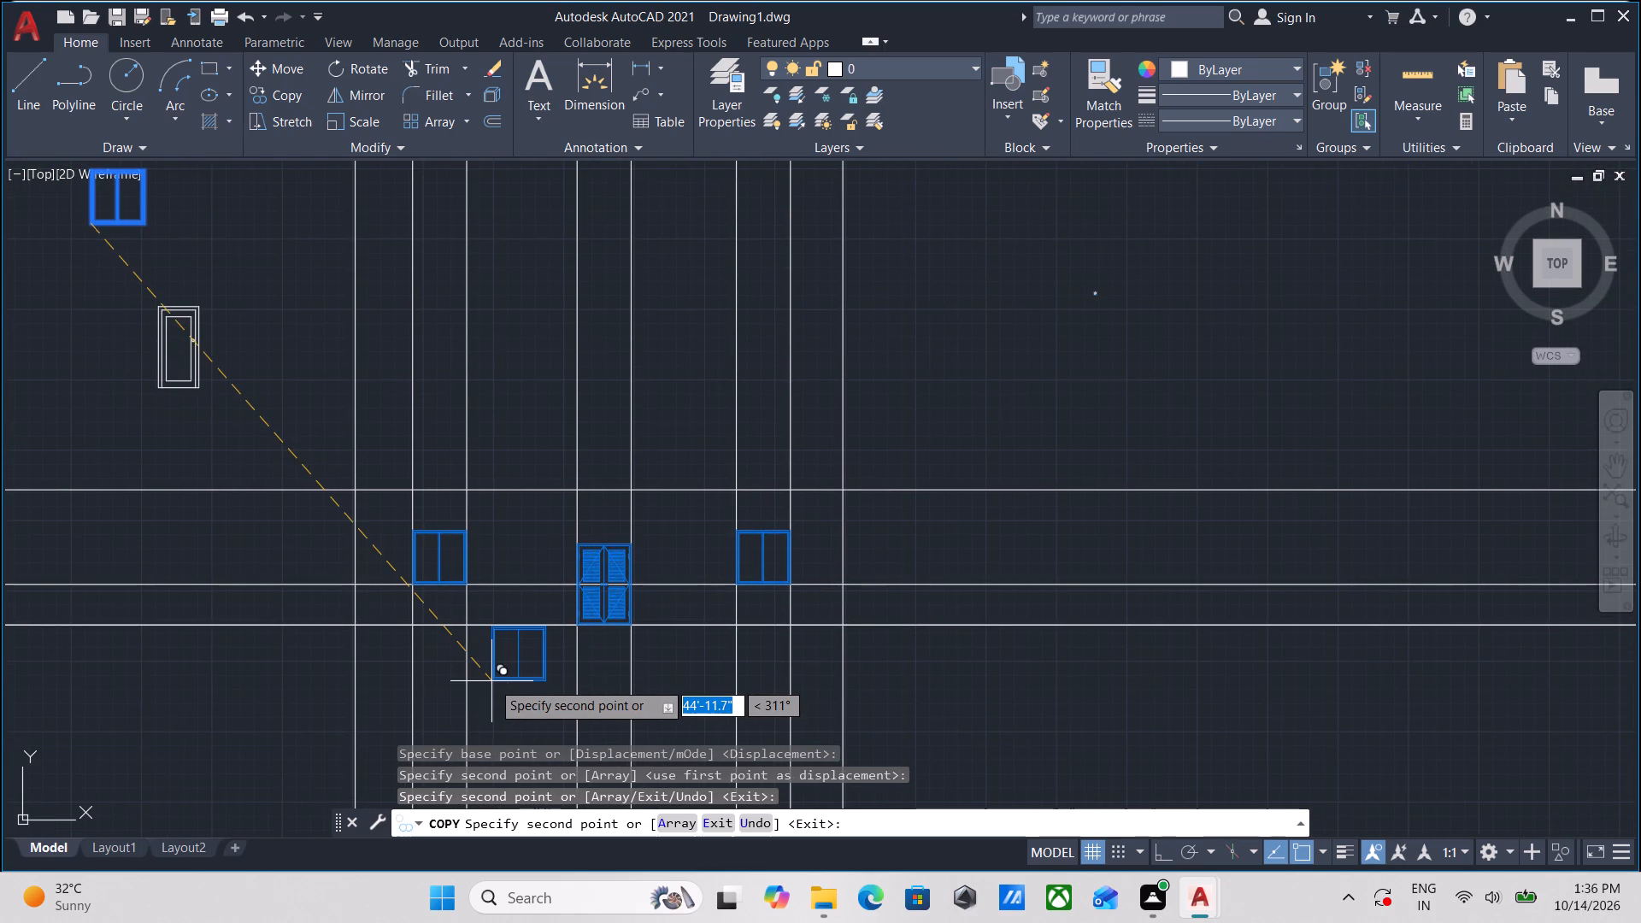
{"action": "scroll", "coordinate": [491, 681], "scroll_direction": "down", "scroll_amount": 1}
{"action": "middle_click_drag", "start_coordinate": [491, 681], "coordinate": [497, 761]}
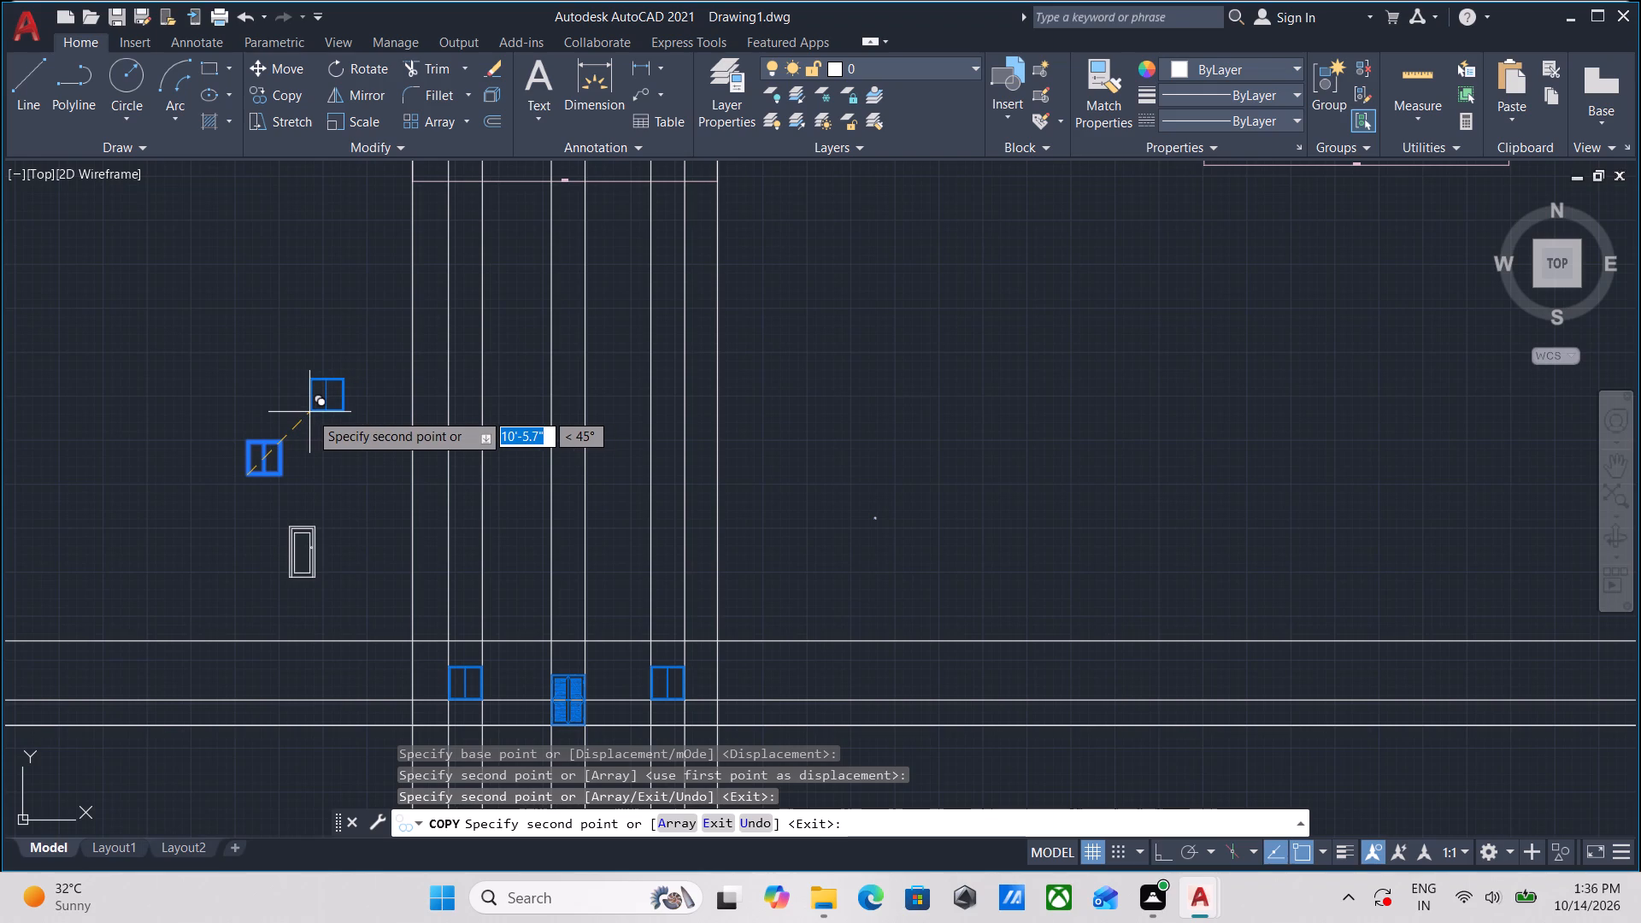
{"action": "key", "text": "Escape"}
Trim all guide line ends projecting beyond the elevation's outer rectangle on the right, bottom, left and top.
{"action": "middle_click_drag", "start_coordinate": [356, 517], "coordinate": [339, 336]}
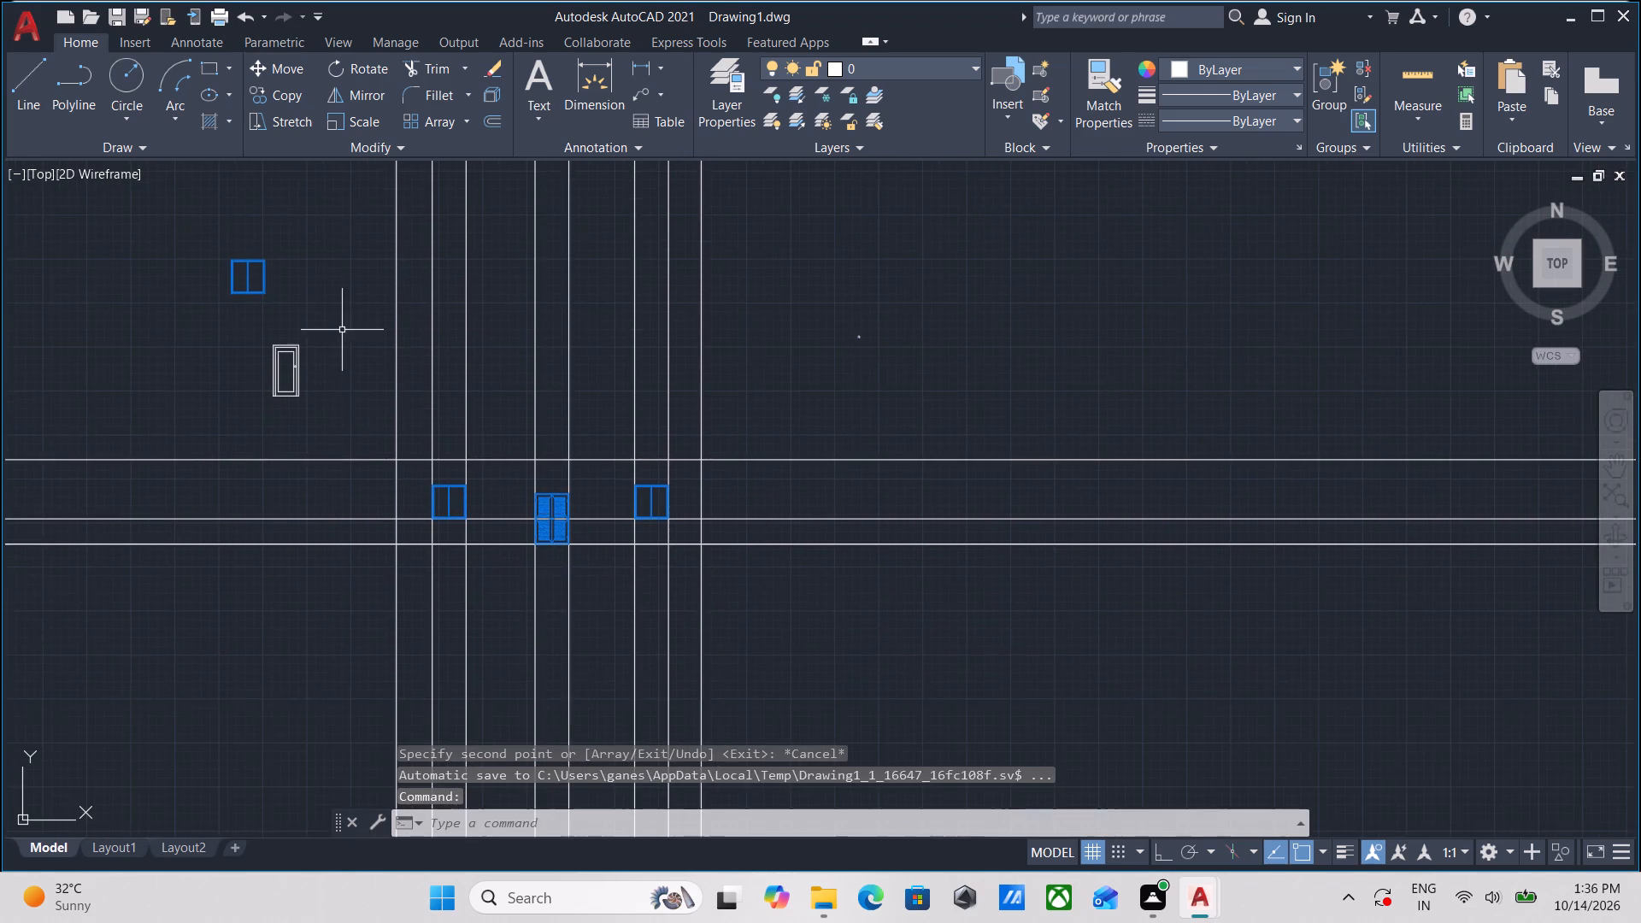
{"action": "middle_click_drag", "start_coordinate": [346, 491], "coordinate": [425, 461]}
{"action": "middle_click_drag", "start_coordinate": [419, 464], "coordinate": [409, 514]}
{"action": "middle_click_drag", "start_coordinate": [450, 568], "coordinate": [349, 537]}
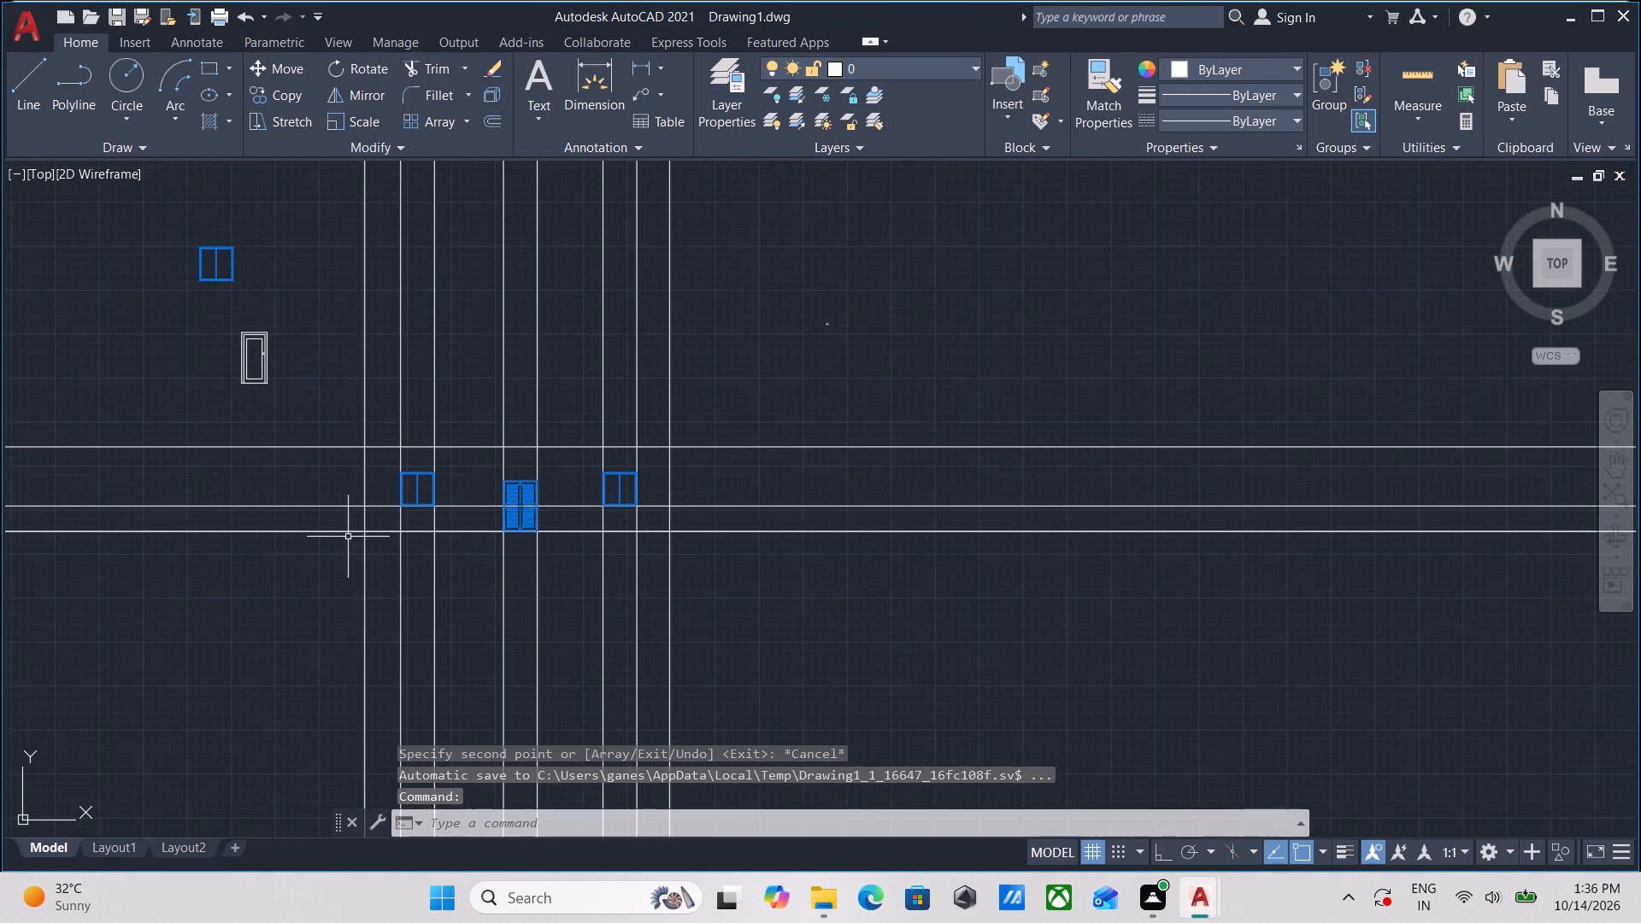
{"action": "middle_click_drag", "start_coordinate": [548, 594], "coordinate": [417, 615]}
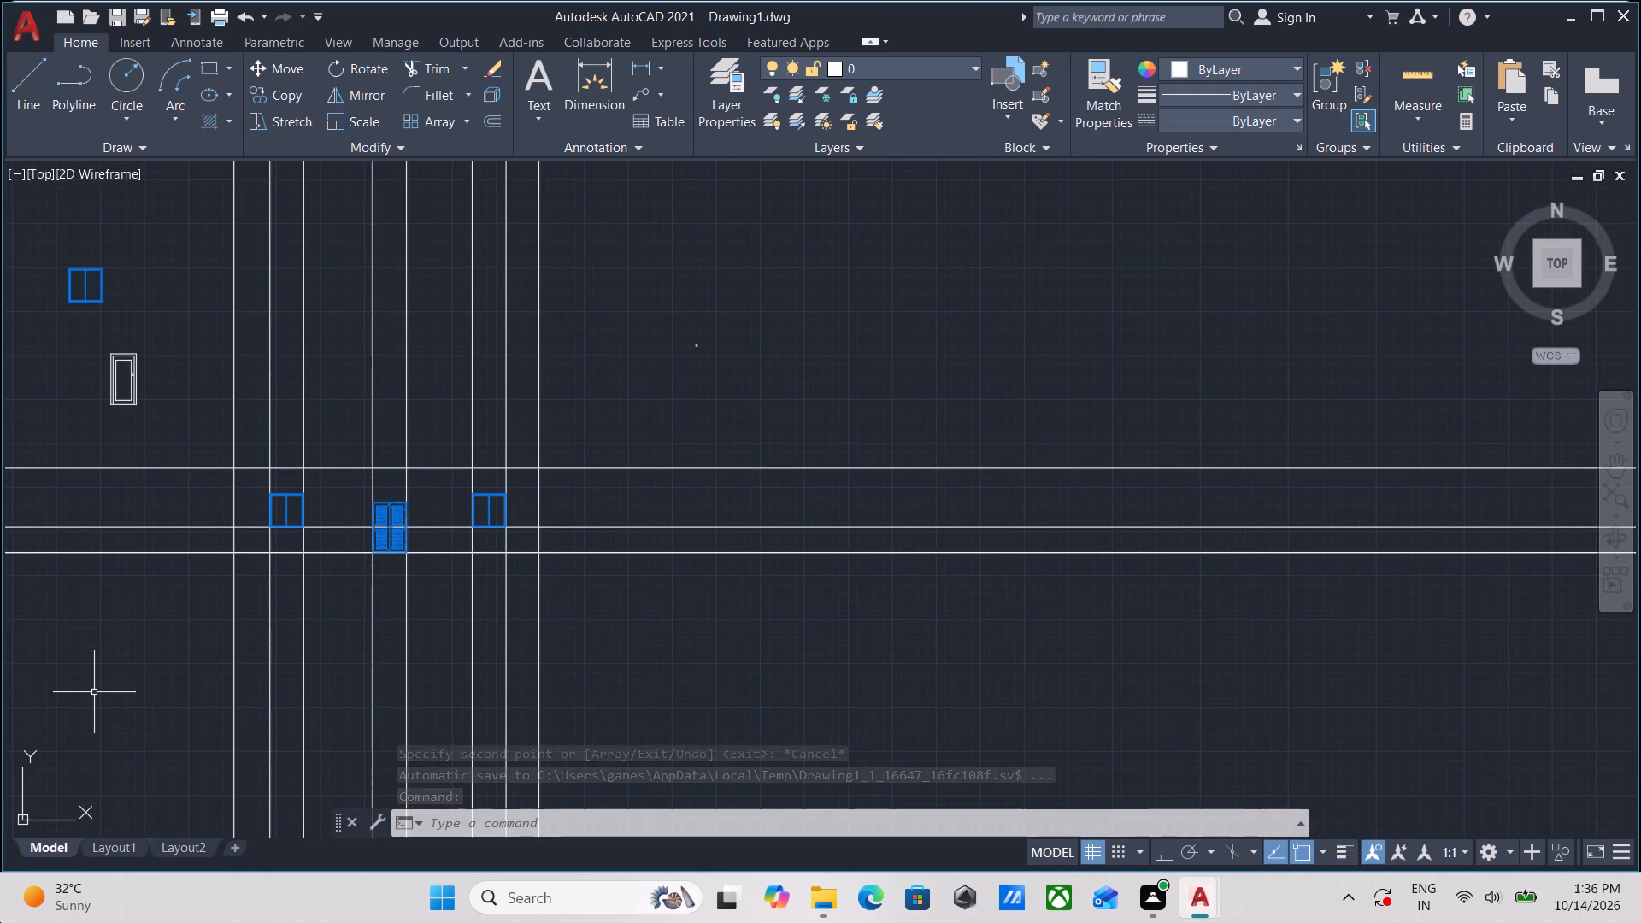
{"action": "type", "text": "TR"}
{"action": "key", "text": "Return"}
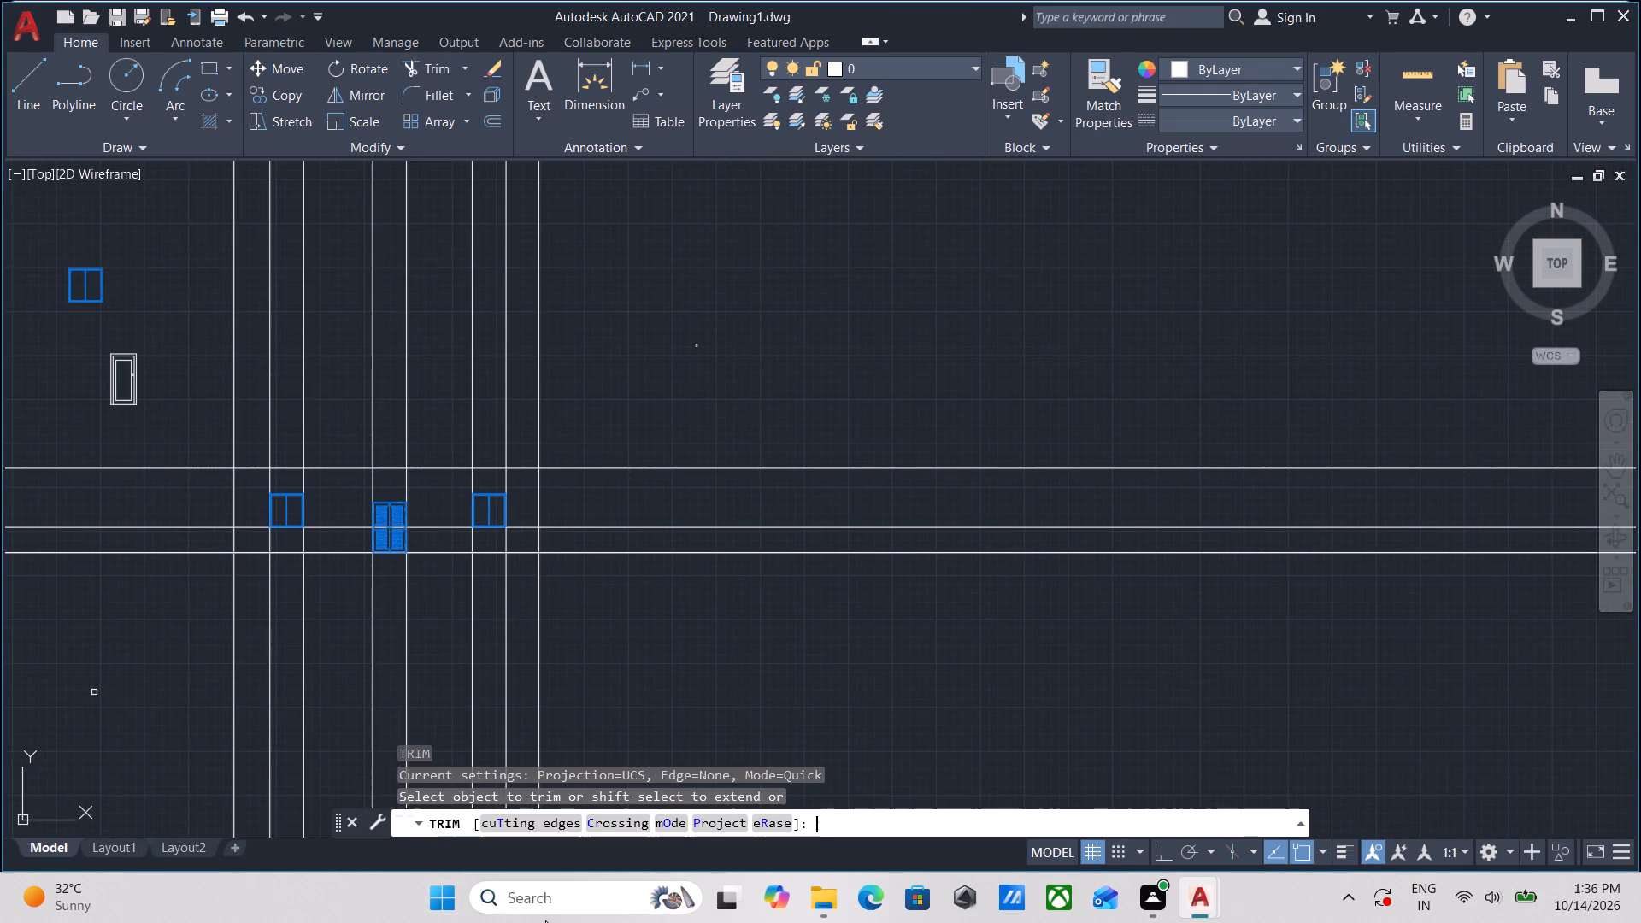
{"action": "left_click", "coordinate": [721, 411]}
{"action": "left_click", "coordinate": [735, 691]}
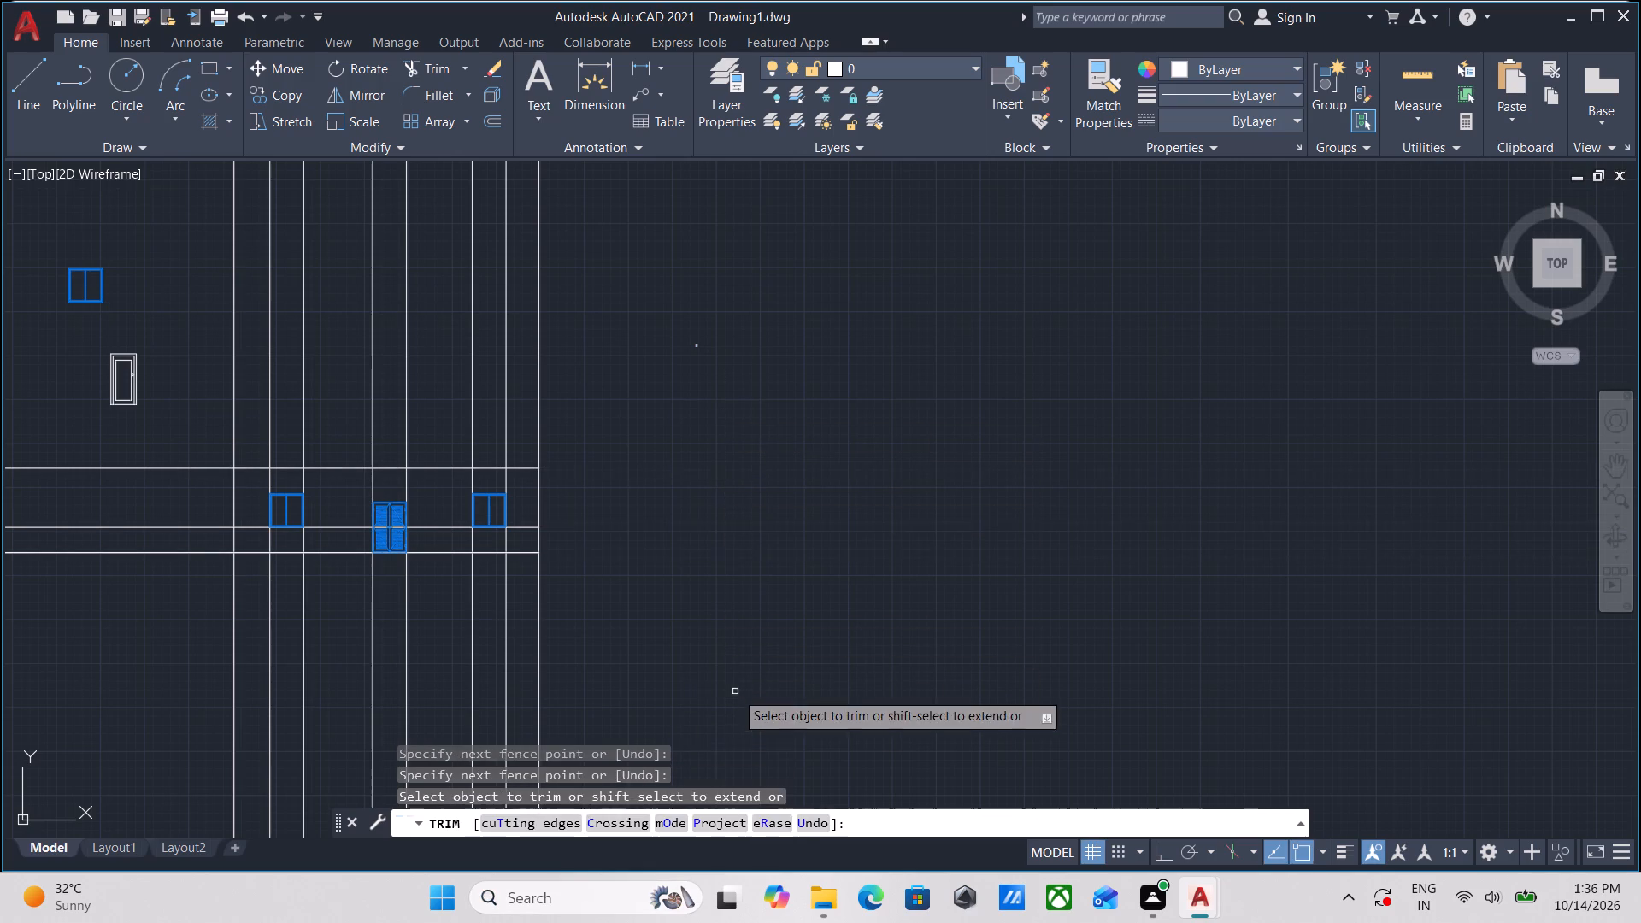
{"action": "middle_click_drag", "start_coordinate": [705, 635], "coordinate": [849, 557]}
{"action": "left_click", "coordinate": [820, 569]}
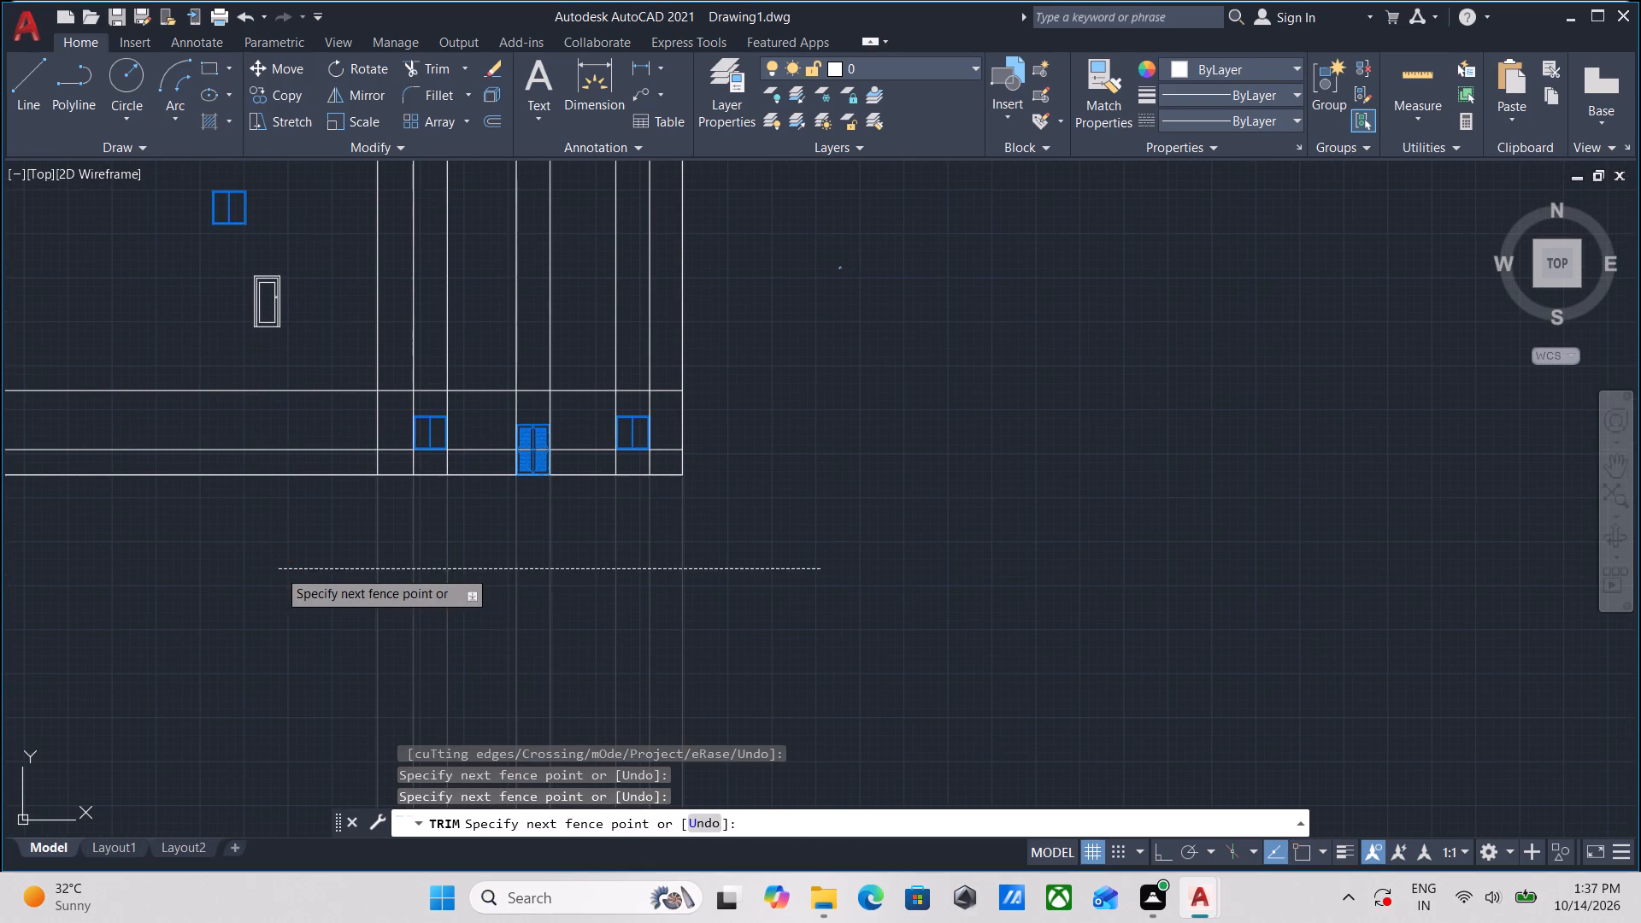
{"action": "left_click", "coordinate": [278, 569]}
{"action": "middle_click_drag", "start_coordinate": [314, 561], "coordinate": [503, 726]}
{"action": "left_click", "coordinate": [435, 709]}
{"action": "left_click", "coordinate": [467, 536]}
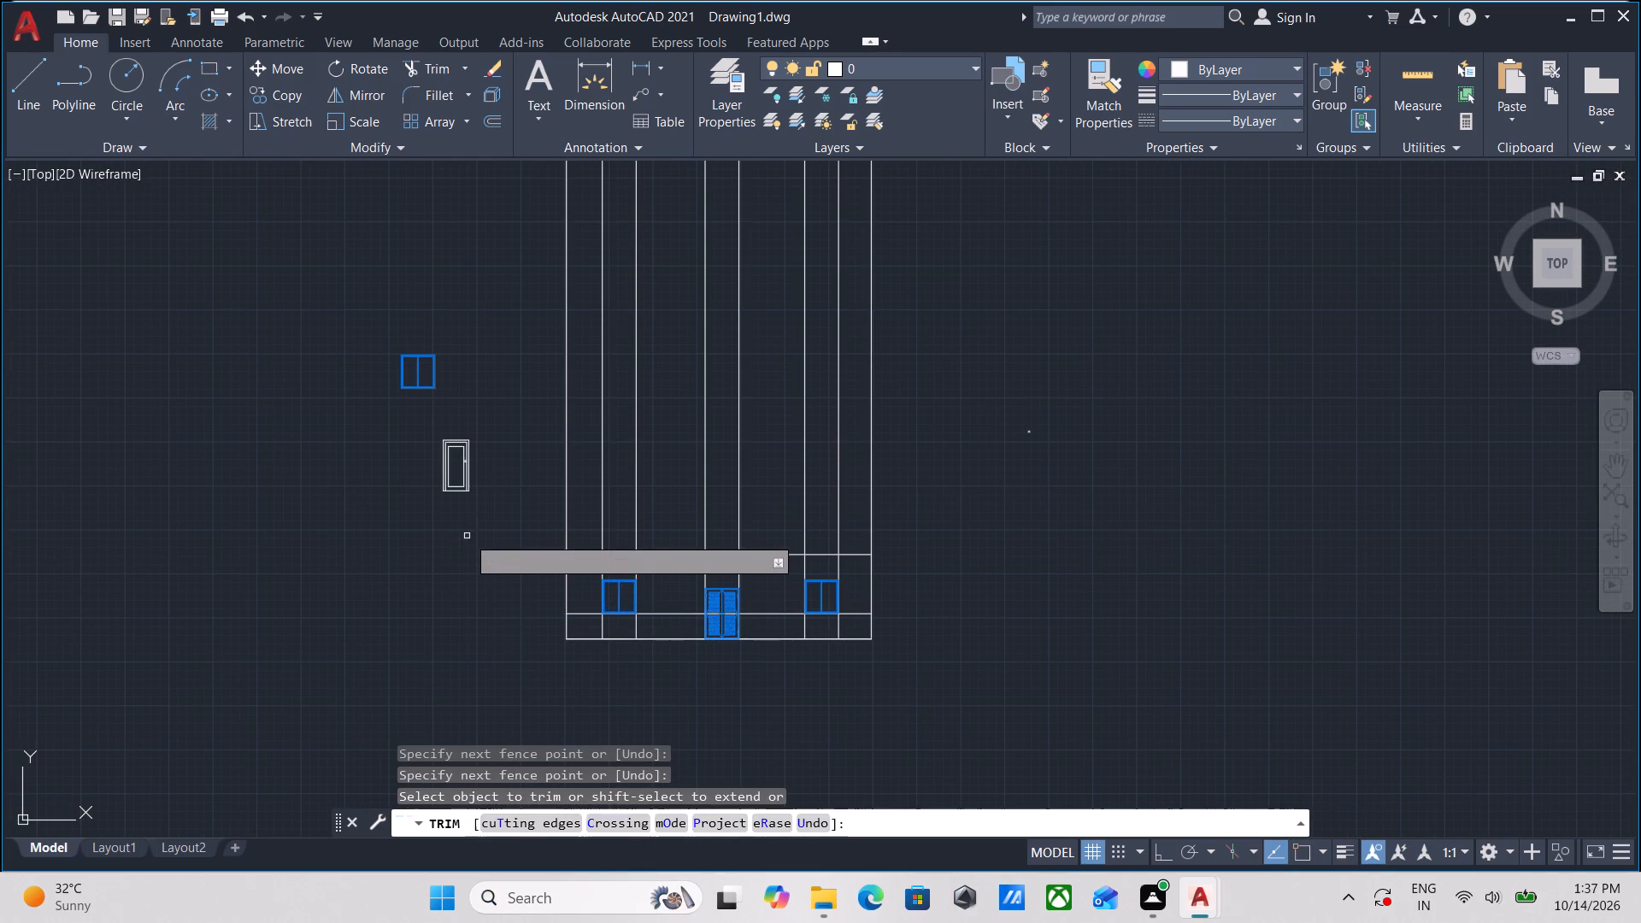
{"action": "left_click", "coordinate": [957, 524]}
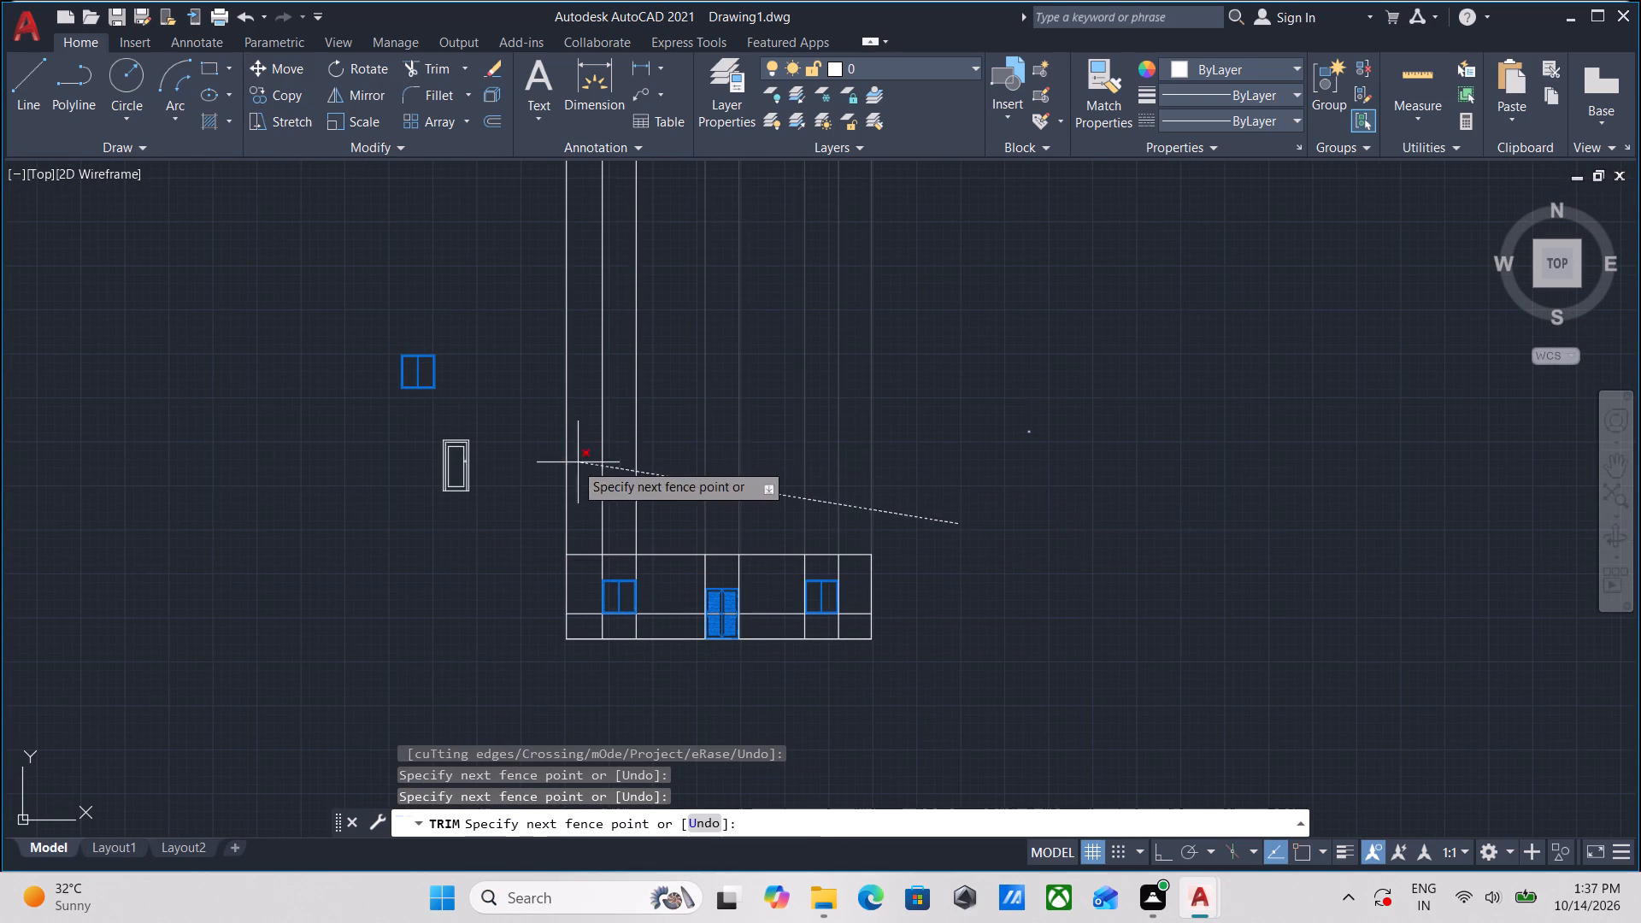
{"action": "left_click", "coordinate": [534, 473]}
{"action": "key", "text": "Escape"}
Examine the trimmed elevation and the ground floor and 1,2,3,4 floors plans.
{"action": "left_click", "coordinate": [902, 751]}
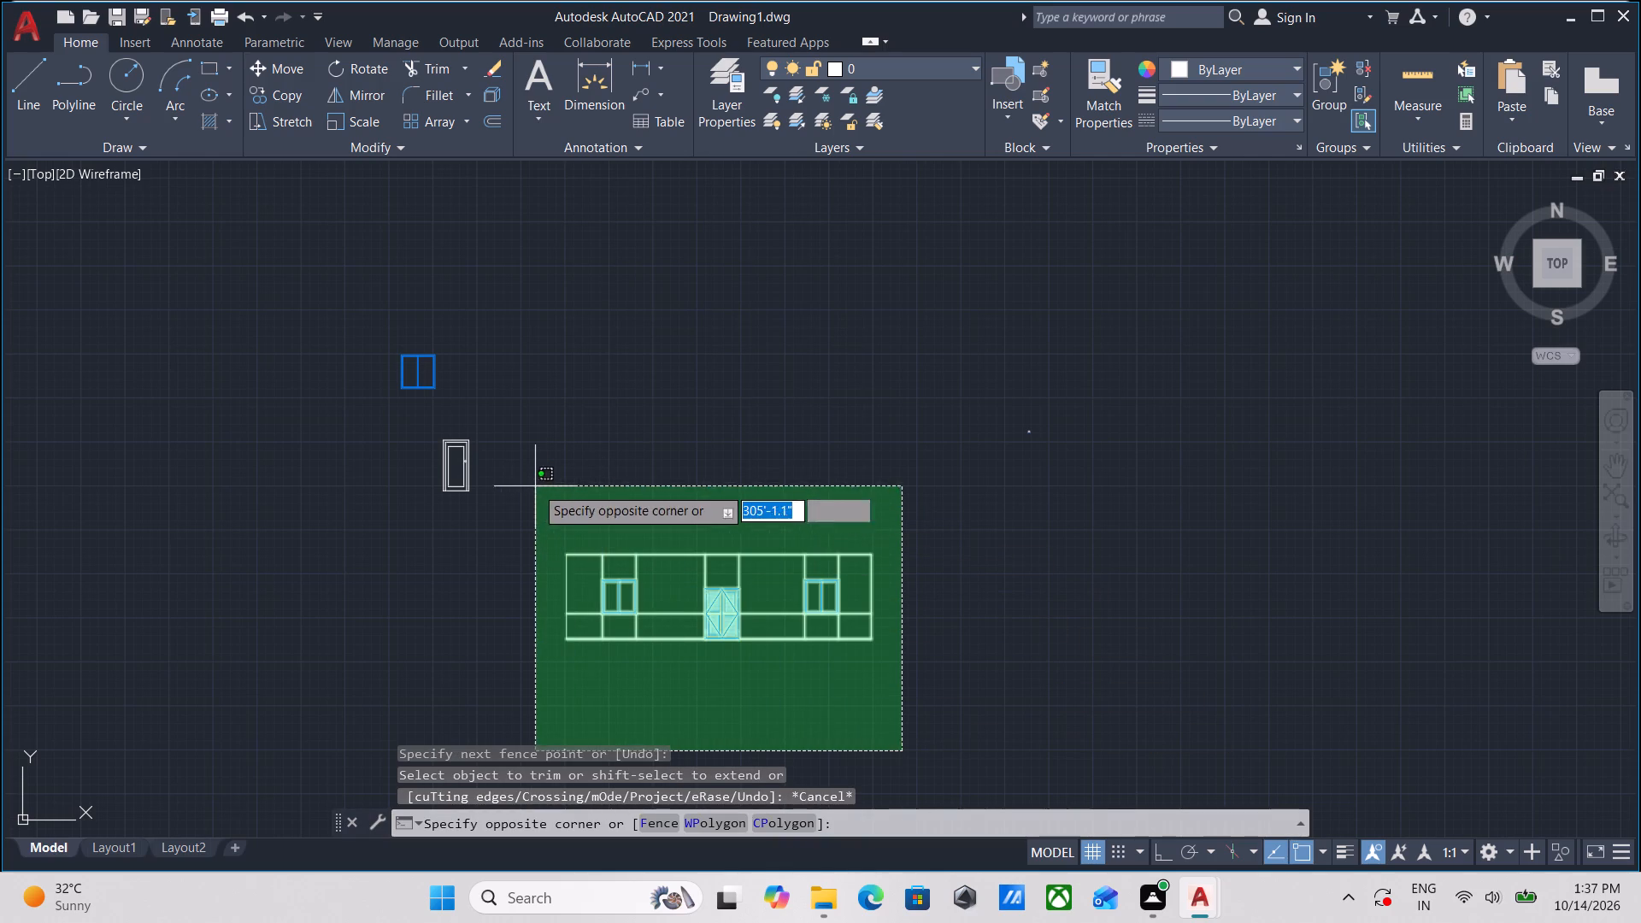
{"action": "key", "text": "Escape"}
{"action": "scroll", "coordinate": [749, 500], "scroll_direction": "down", "scroll_amount": 2}
{"action": "middle_click_drag", "start_coordinate": [749, 500], "coordinate": [684, 585]}
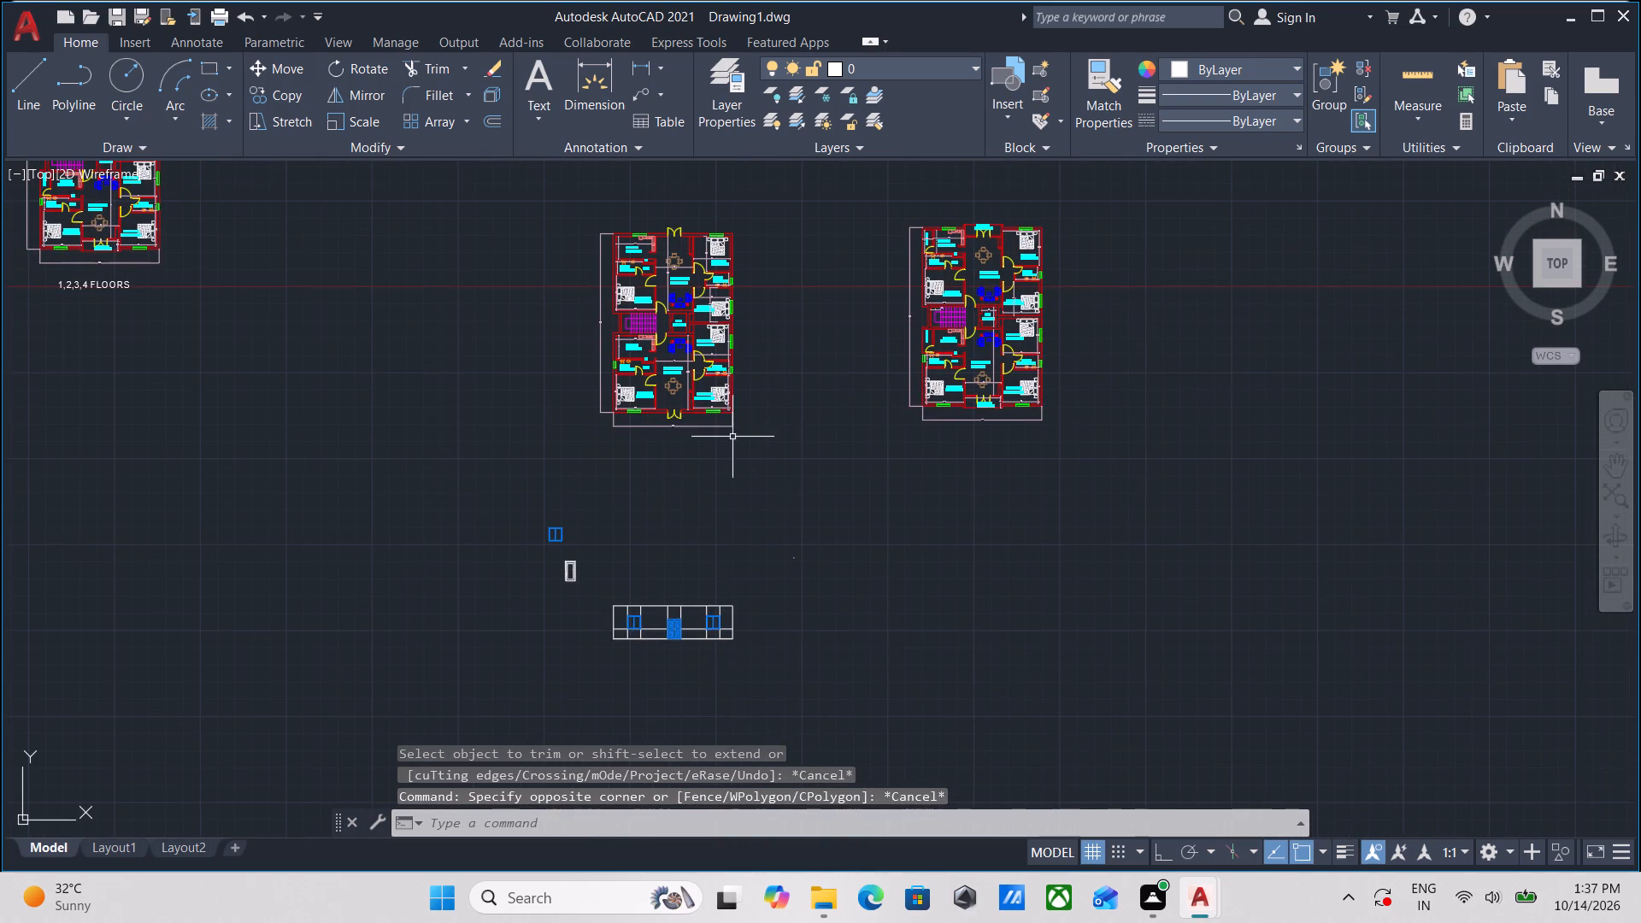
{"action": "middle_click_drag", "start_coordinate": [738, 397], "coordinate": [844, 405]}
{"action": "middle_click_drag", "start_coordinate": [495, 366], "coordinate": [850, 426]}
{"action": "middle_click_drag", "start_coordinate": [1048, 517], "coordinate": [995, 554]}
{"action": "scroll", "coordinate": [328, 376], "scroll_direction": "up", "scroll_amount": 2}
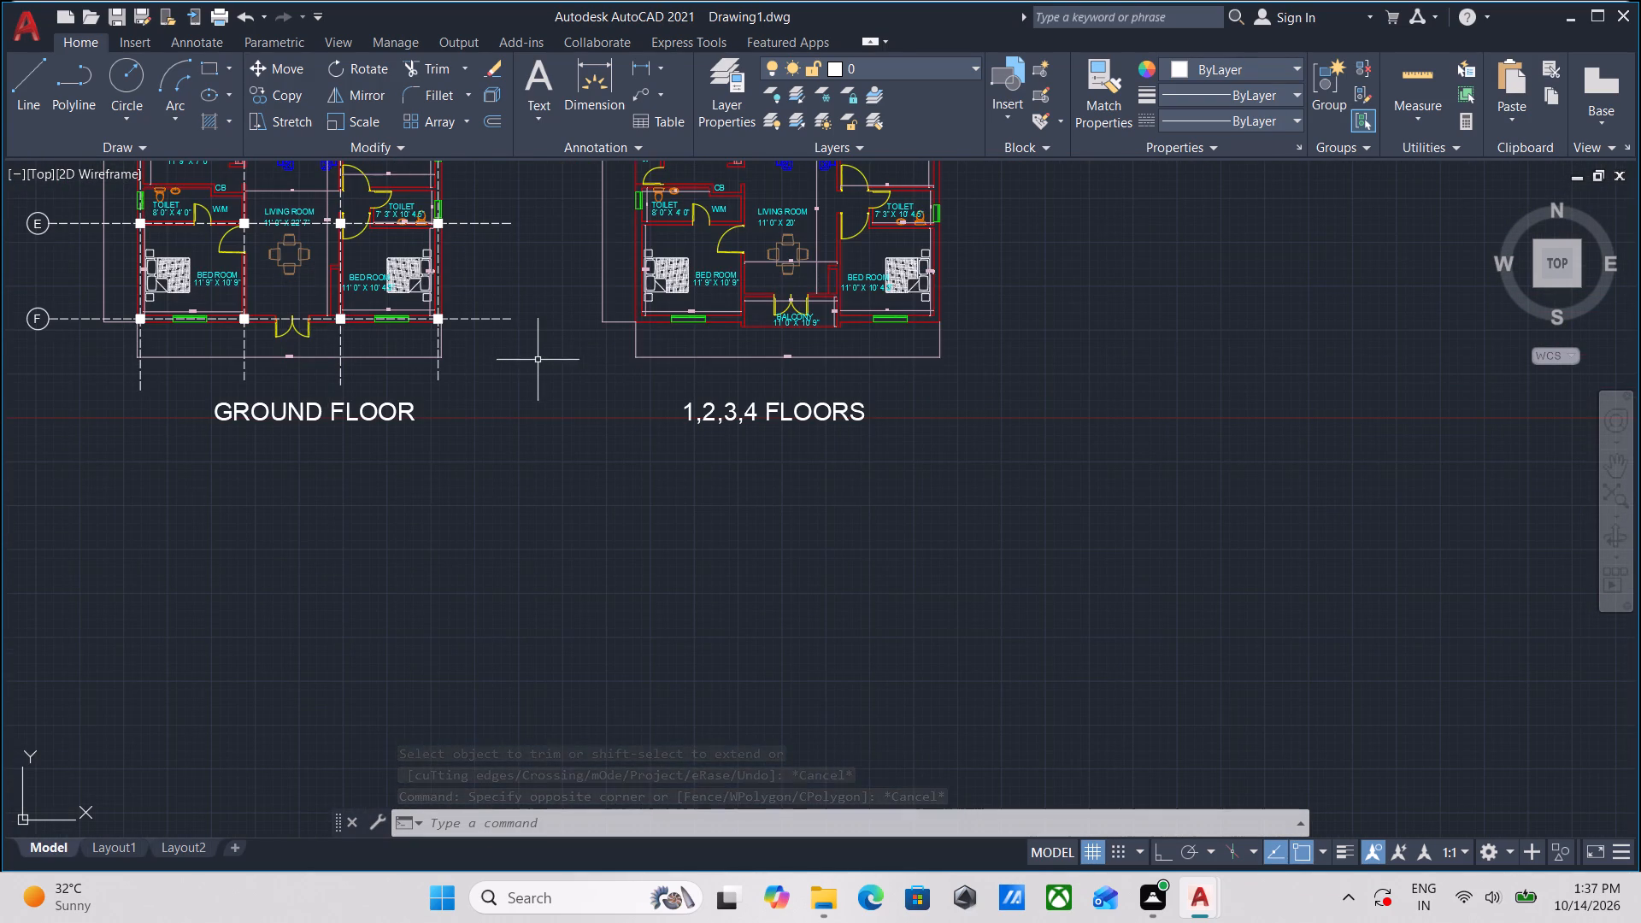
{"action": "middle_click_drag", "start_coordinate": [585, 423], "coordinate": [350, 373]}
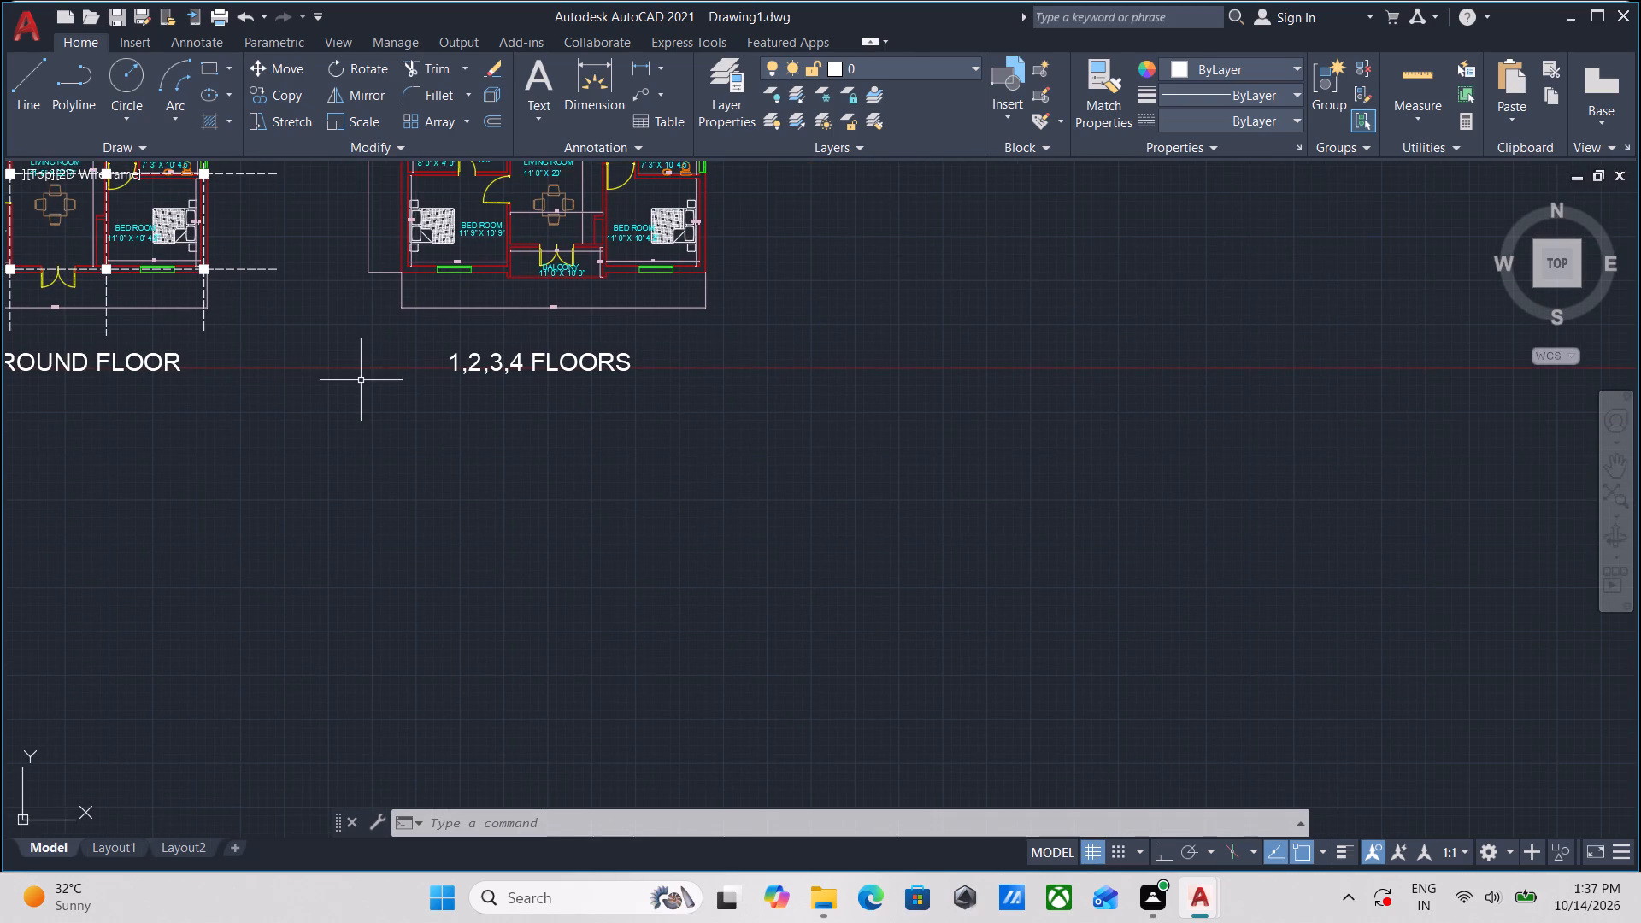
Trim the sill line beyond the elevation's right window and the guide lines above that window and the louvred door.
{"action": "scroll", "coordinate": [361, 380], "scroll_direction": "down", "scroll_amount": 1}
{"action": "middle_click_drag", "start_coordinate": [723, 531], "coordinate": [497, 328]}
{"action": "middle_click_drag", "start_coordinate": [1085, 724], "coordinate": [796, 610]}
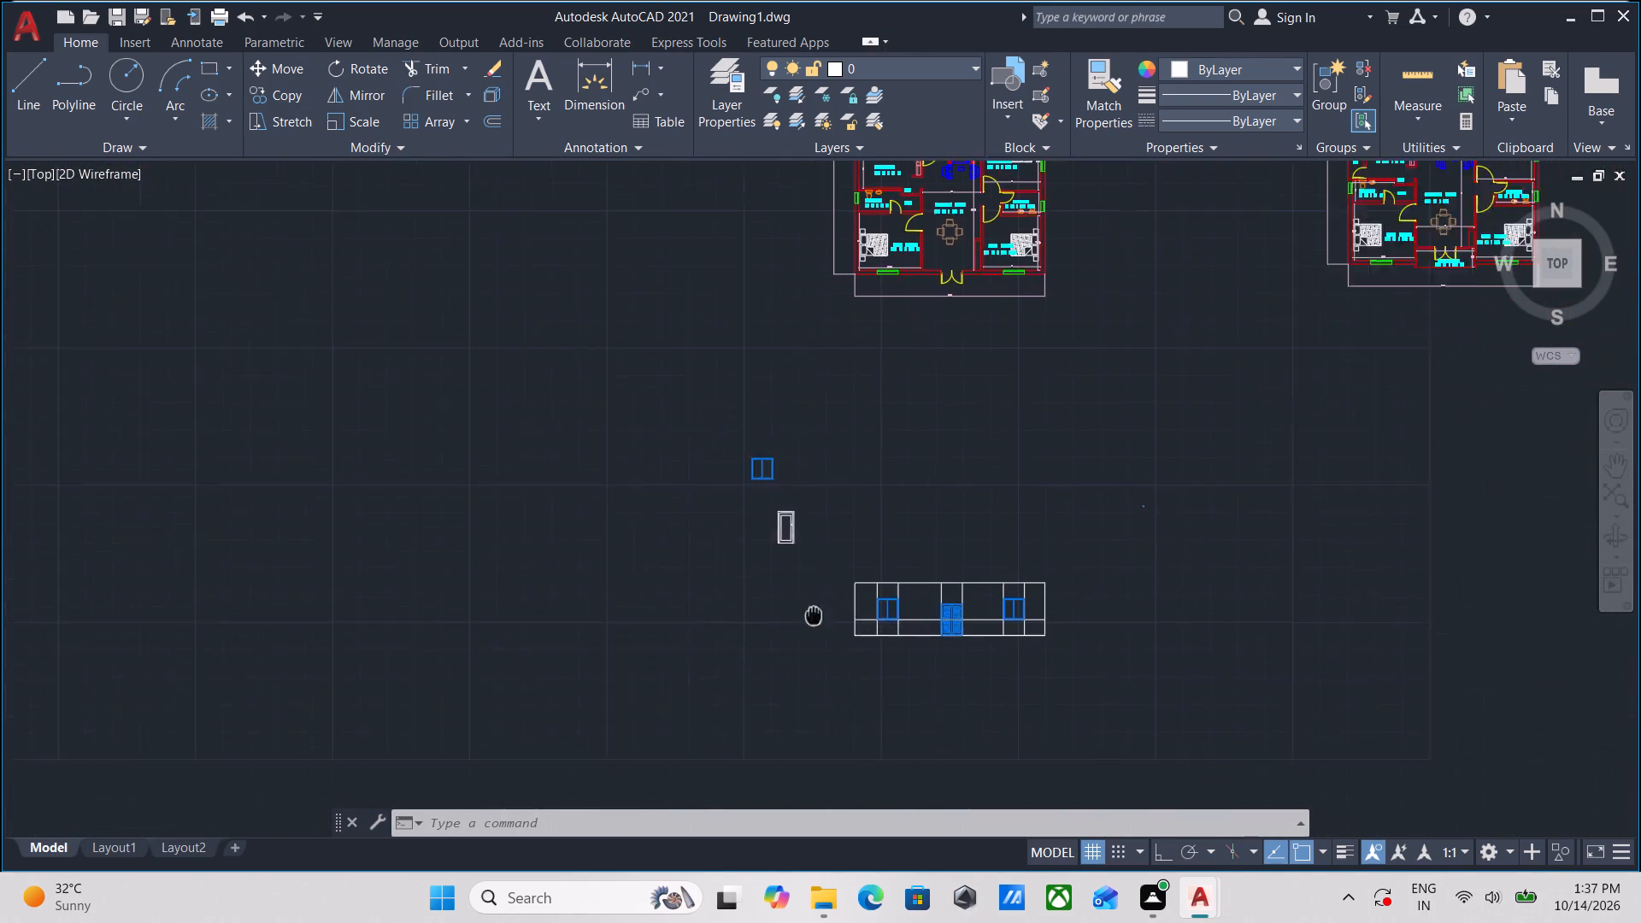
{"action": "middle_click_drag", "start_coordinate": [796, 610], "coordinate": [754, 600]}
{"action": "scroll", "coordinate": [938, 602], "scroll_direction": "up", "scroll_amount": 3}
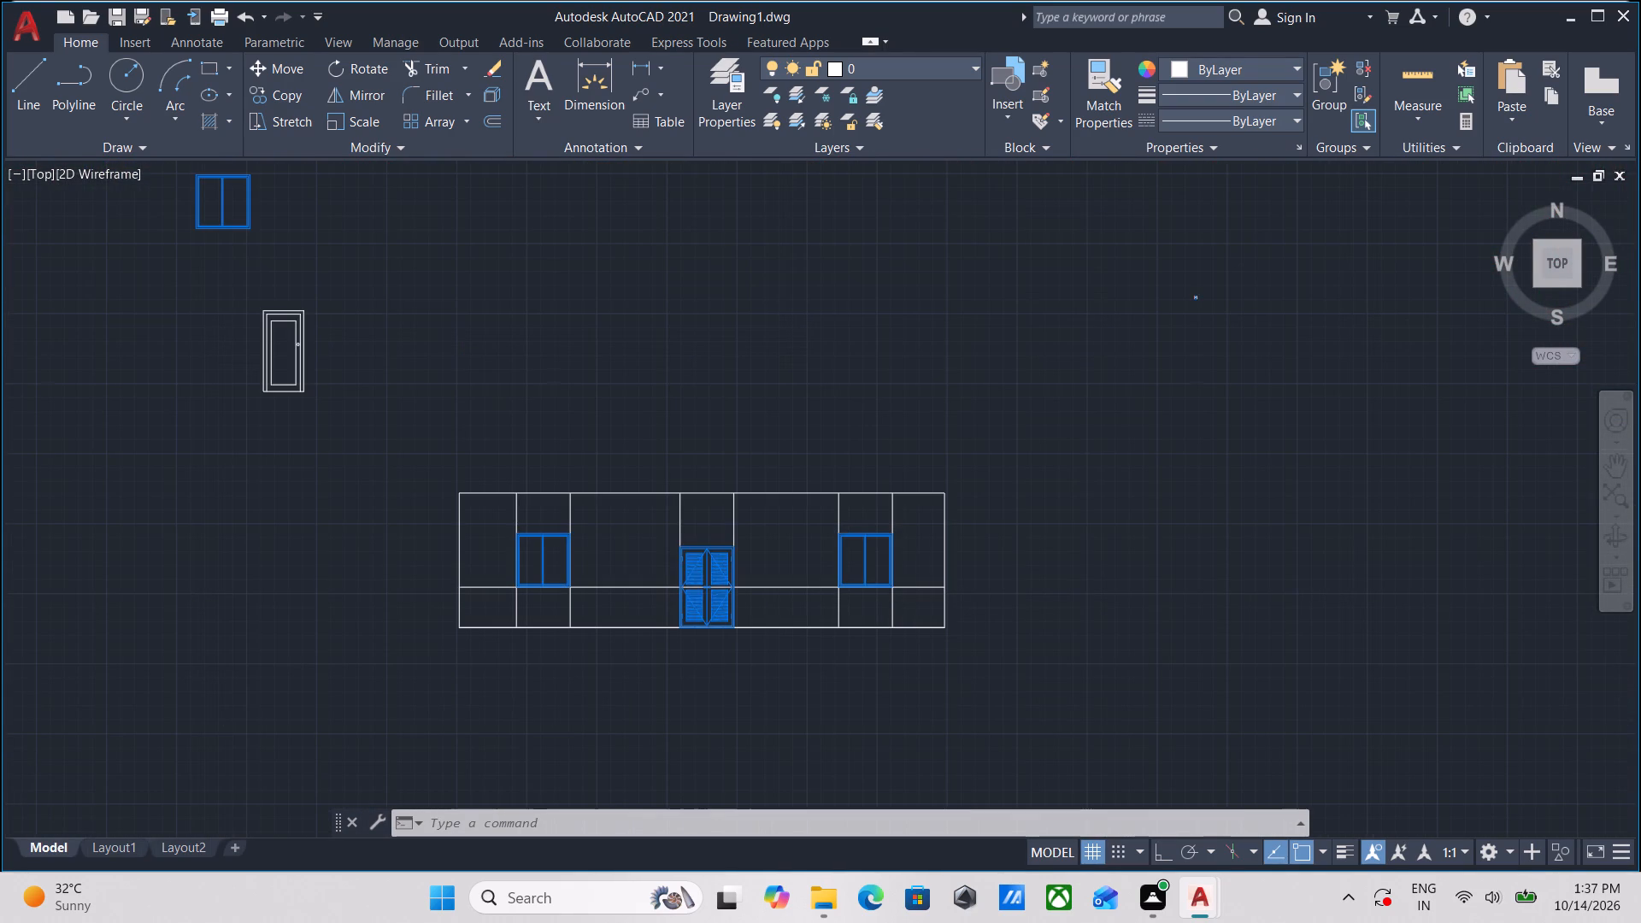
{"action": "scroll", "coordinate": [917, 597], "scroll_direction": "down", "scroll_amount": 1}
{"action": "middle_click_drag", "start_coordinate": [917, 597], "coordinate": [915, 614]}
{"action": "scroll", "coordinate": [915, 614], "scroll_direction": "up", "scroll_amount": 1}
{"action": "key", "text": "r"}
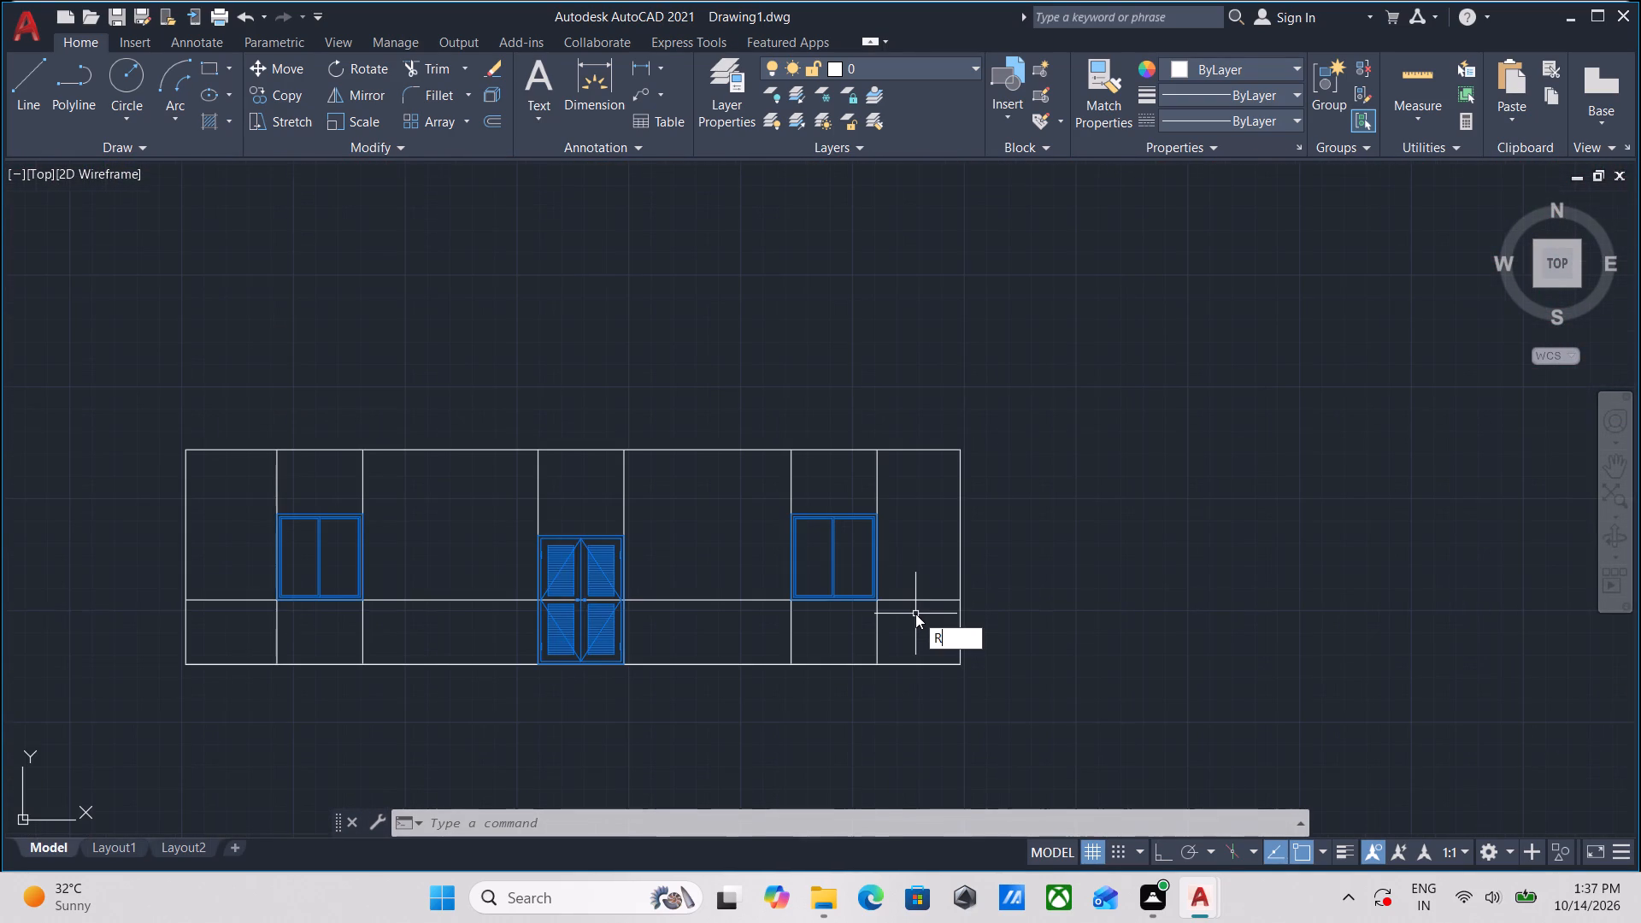
{"action": "key", "text": "BackSpace"}
{"action": "type", "text": "TR"}
{"action": "key", "text": "Return"}
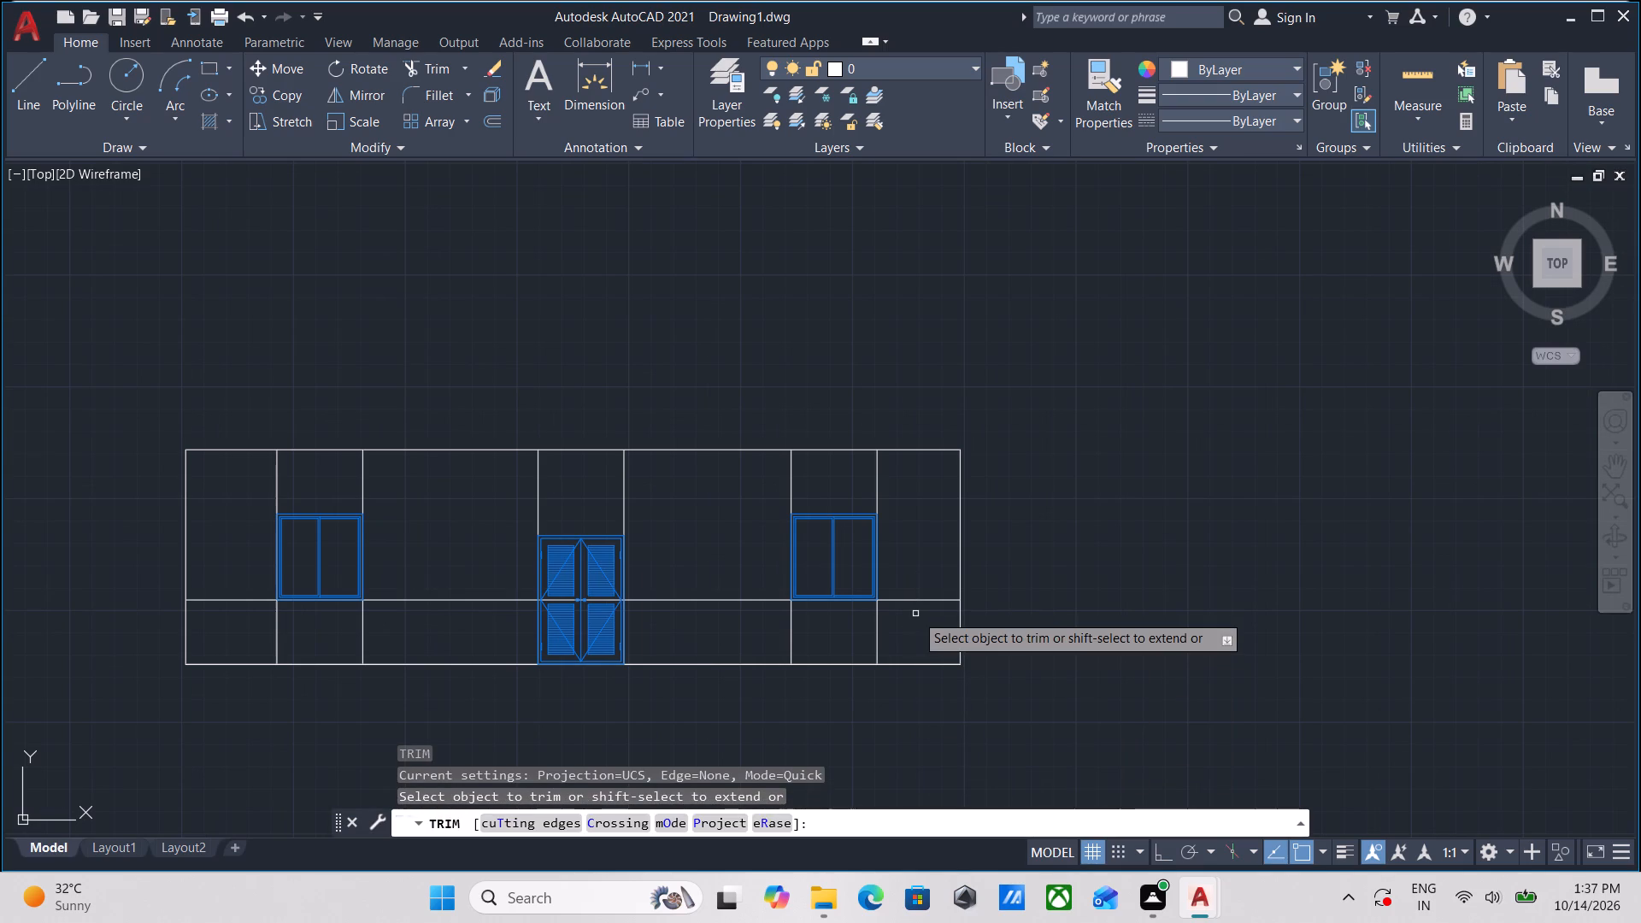
{"action": "left_click", "coordinate": [915, 614]}
{"action": "left_click", "coordinate": [906, 546]}
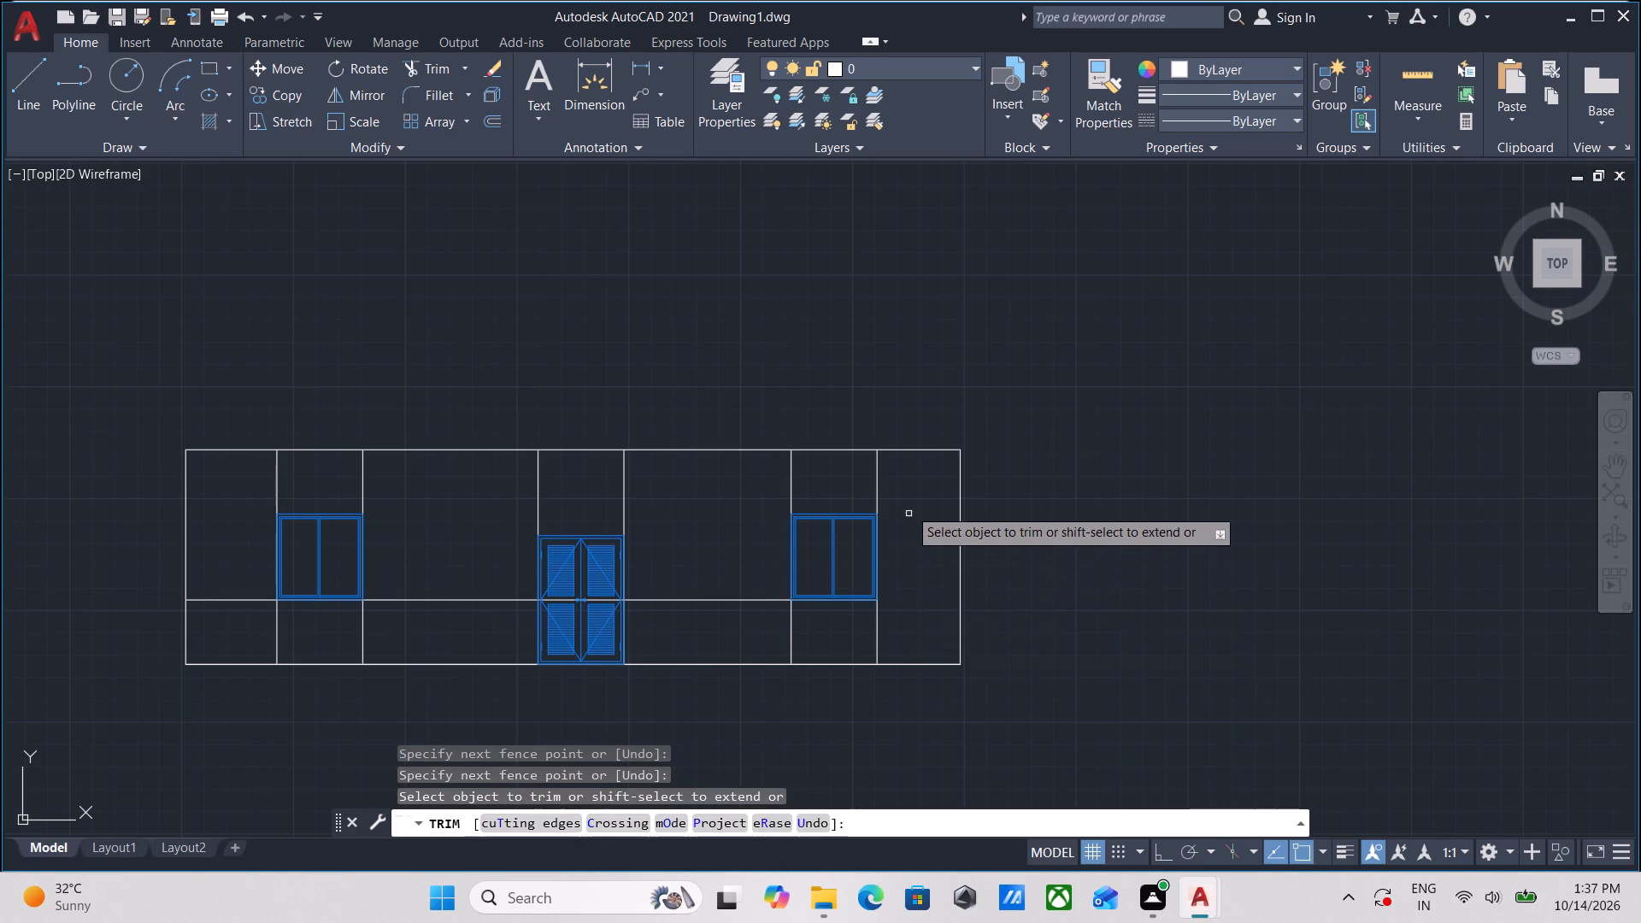
{"action": "left_click", "coordinate": [896, 483]}
{"action": "left_click", "coordinate": [462, 489]}
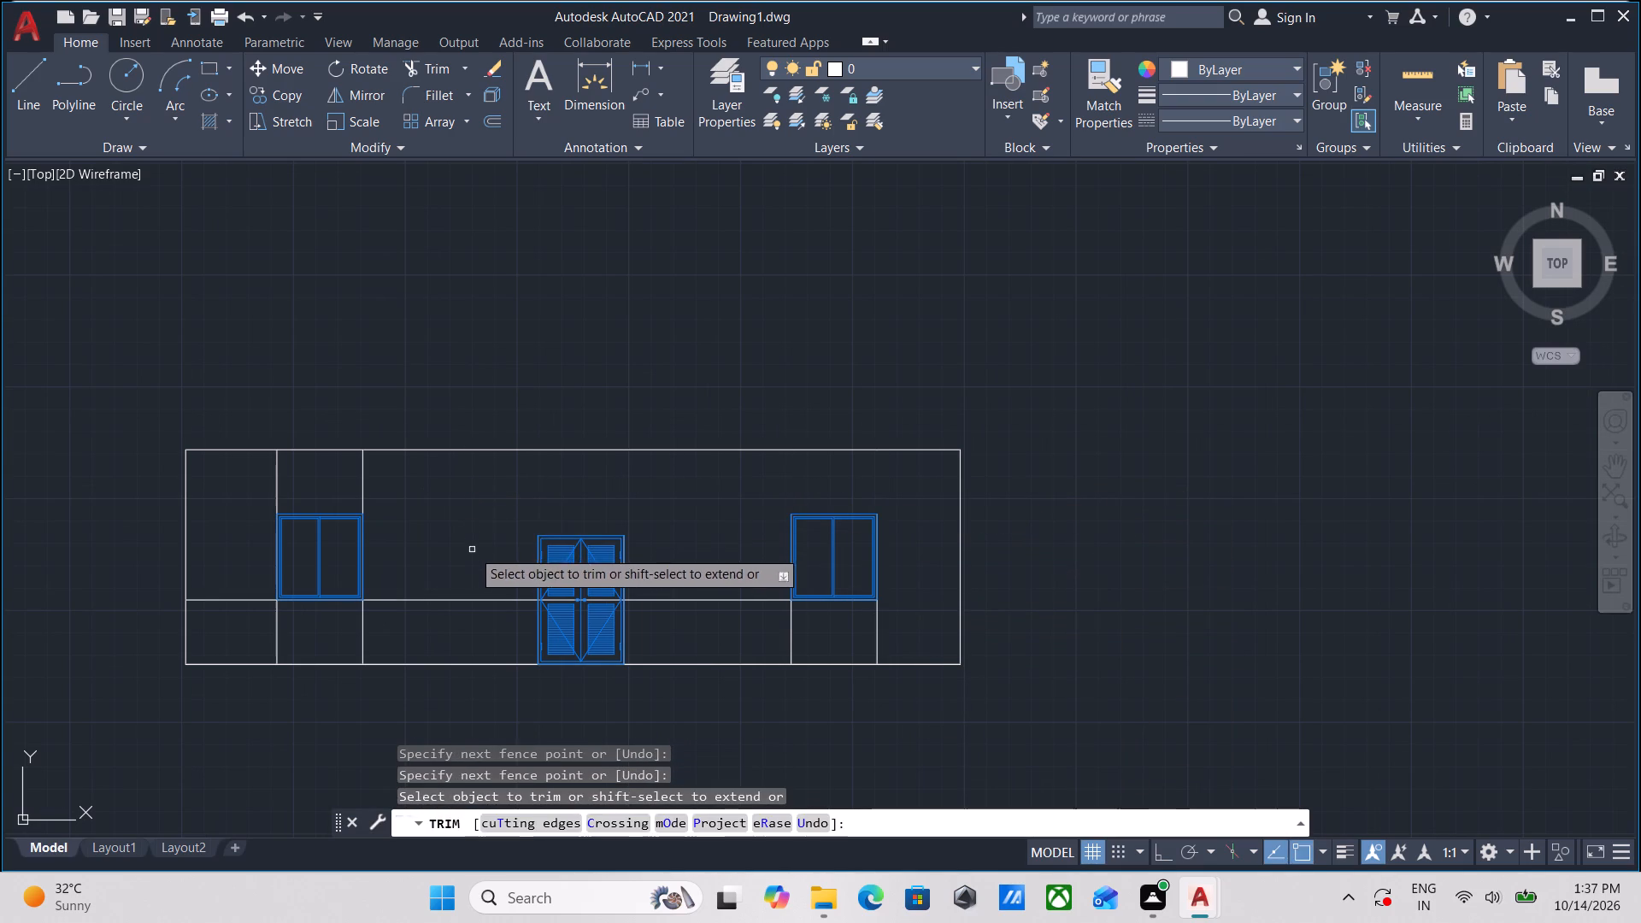
Trim the sill line on both sides of the elevation's left window and the vertical guides below and above it.
{"action": "left_click", "coordinate": [471, 550]}
{"action": "left_click", "coordinate": [448, 626]}
{"action": "left_click", "coordinate": [401, 622]}
{"action": "left_click", "coordinate": [237, 621]}
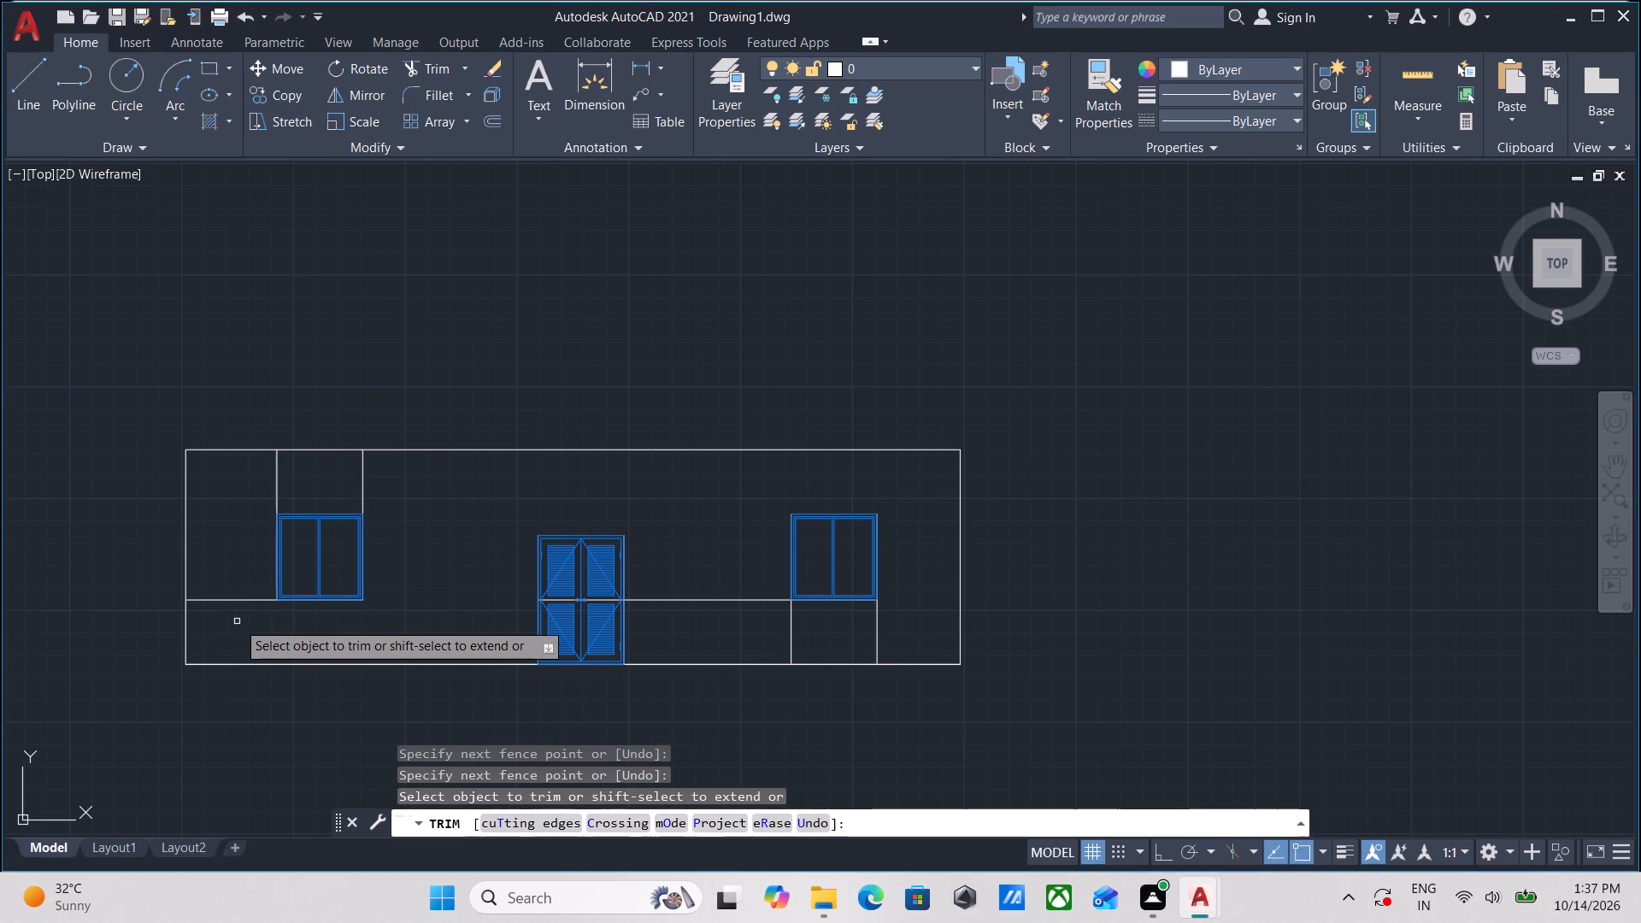
{"action": "left_click", "coordinate": [237, 621]}
{"action": "left_click", "coordinate": [229, 566]}
{"action": "left_click", "coordinate": [223, 616]}
{"action": "left_click", "coordinate": [227, 479]}
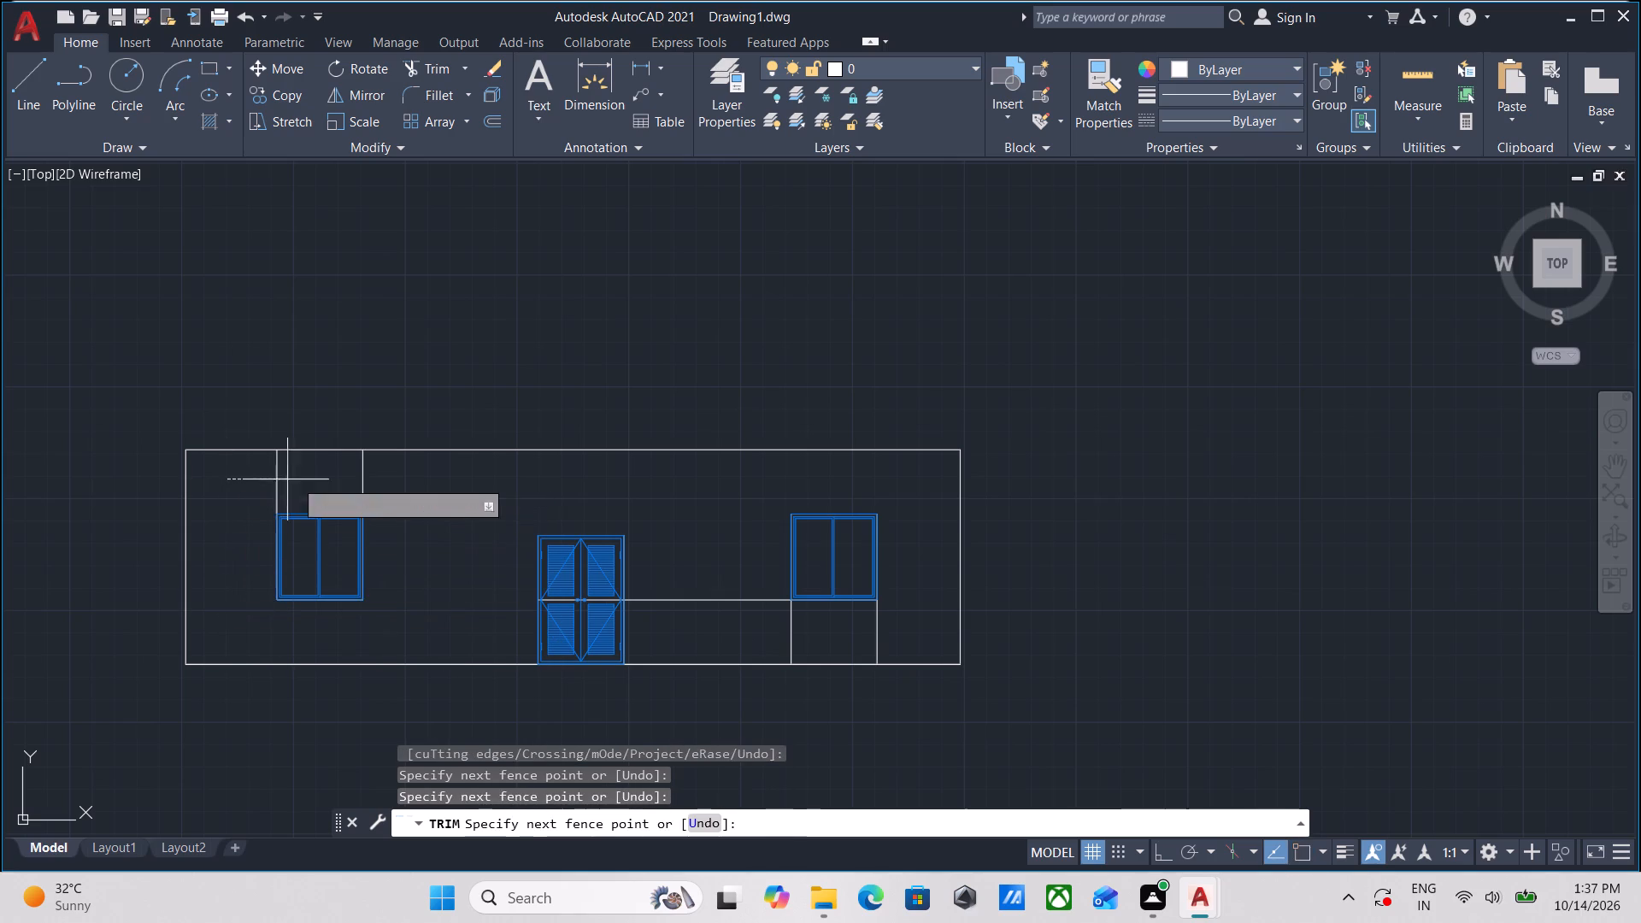
{"action": "left_click", "coordinate": [419, 476]}
Trim the sill line between the door and the right window, plus the two guides below that window.
{"action": "left_click", "coordinate": [726, 567]}
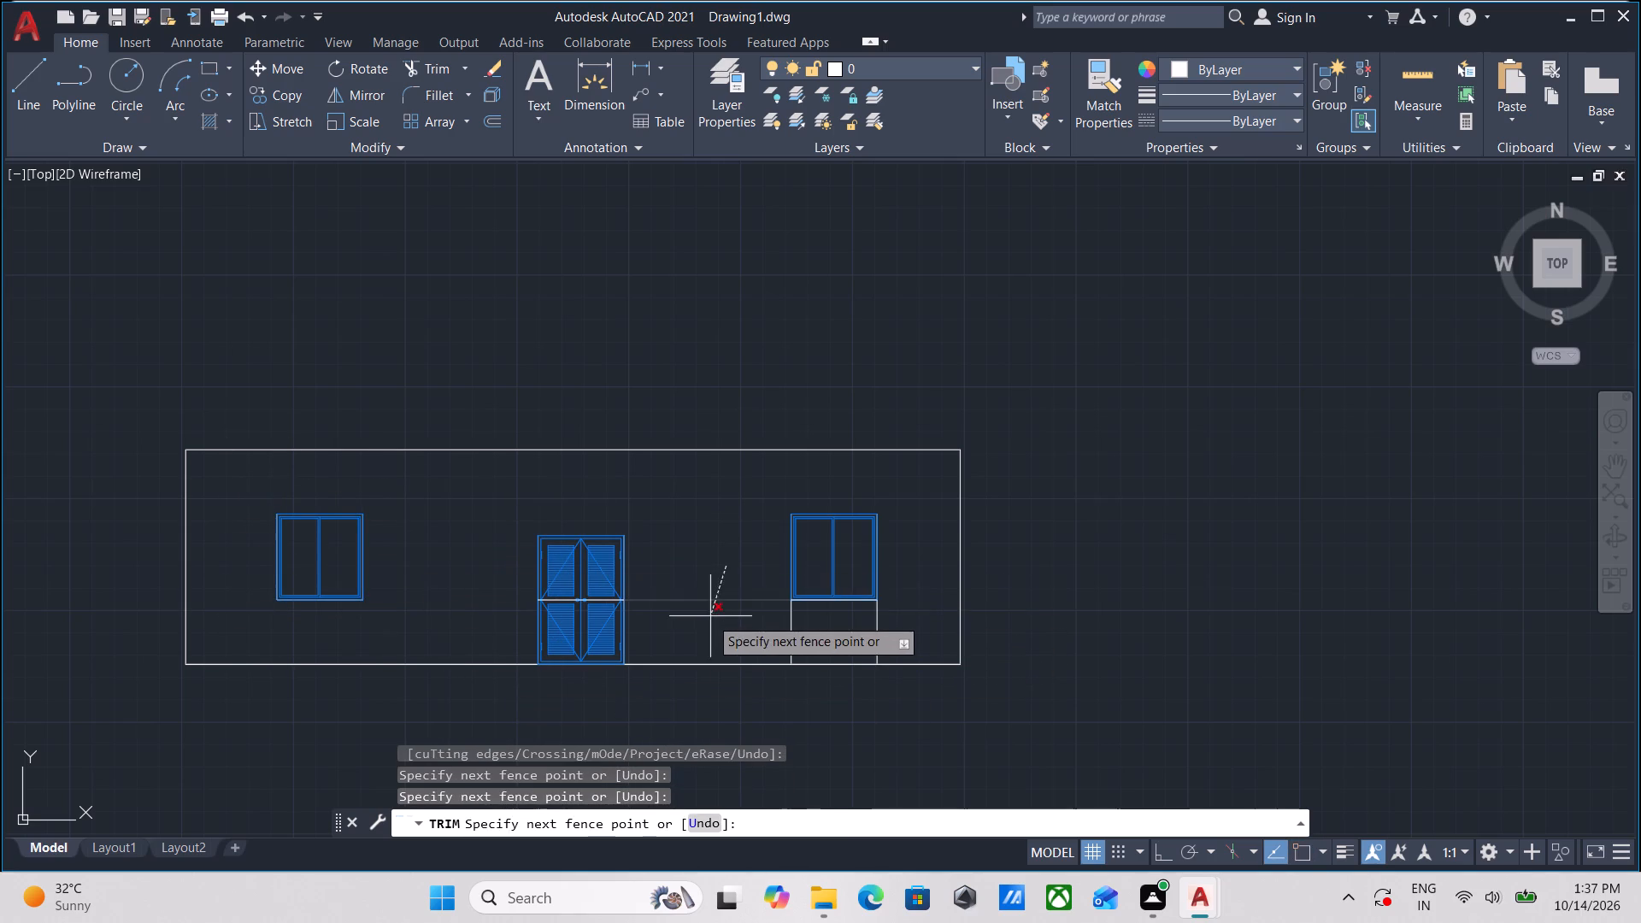
{"action": "left_click", "coordinate": [707, 620]}
{"action": "scroll", "coordinate": [655, 619], "scroll_direction": "up", "scroll_amount": 3}
{"action": "middle_click_drag", "start_coordinate": [1041, 655], "coordinate": [774, 585]}
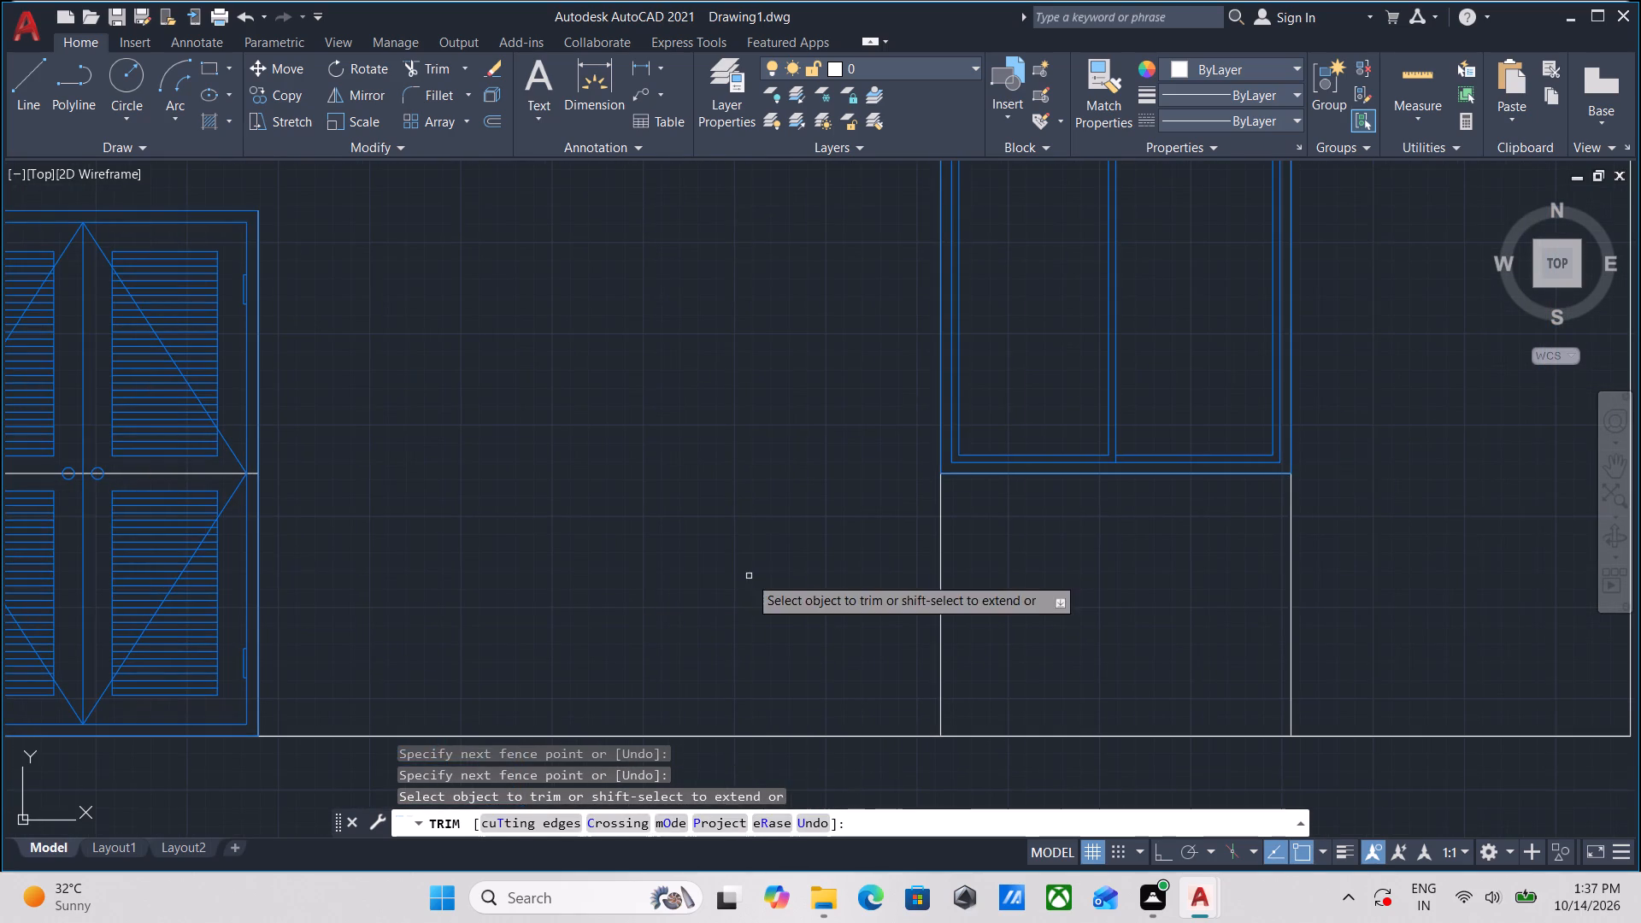
{"action": "left_click", "coordinate": [749, 576]}
{"action": "left_click", "coordinate": [1403, 532]}
{"action": "key", "text": "Escape"}
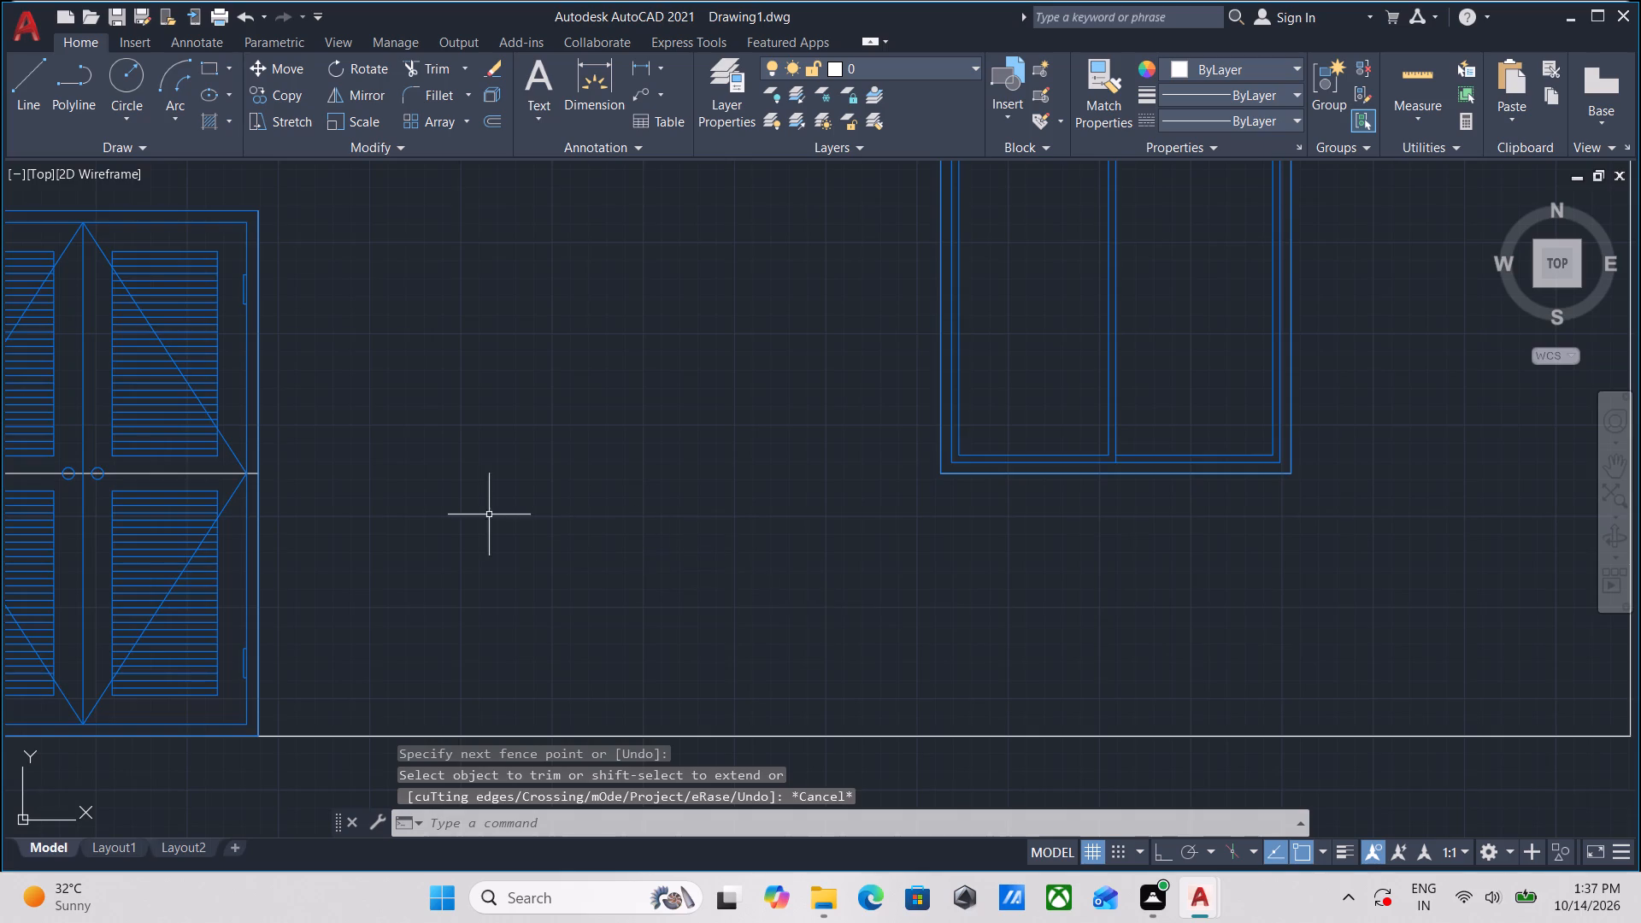
Erase the leftover piece of sill line crossing the middle of the louvred door.
{"action": "scroll", "coordinate": [391, 498], "scroll_direction": "up", "scroll_amount": 1}
{"action": "middle_click_drag", "start_coordinate": [391, 498], "coordinate": [1111, 580]}
{"action": "scroll", "coordinate": [850, 535], "scroll_direction": "up", "scroll_amount": 2}
{"action": "left_click", "coordinate": [873, 572]}
{"action": "left_click", "coordinate": [839, 532]}
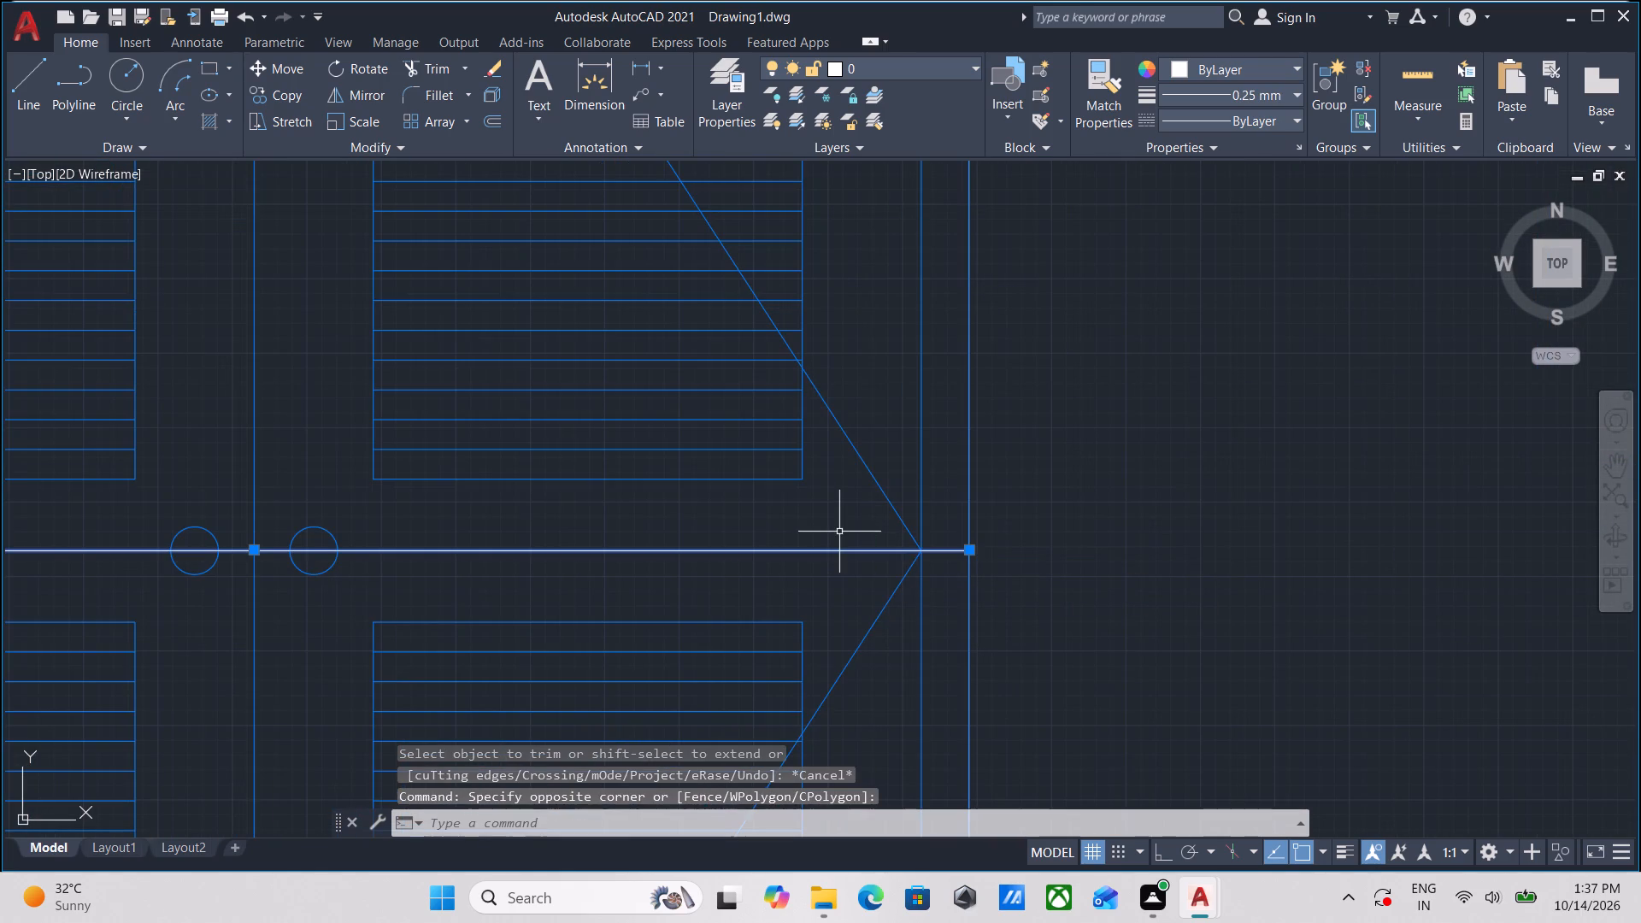
{"action": "right_click", "coordinate": [839, 532]}
{"action": "left_click", "coordinate": [922, 138]}
Copy the whole storey elevation 10'-0" straight up, from its lower-left corner to its upper-left corner.
{"action": "scroll", "coordinate": [922, 138], "scroll_direction": "down", "scroll_amount": 4}
{"action": "scroll", "coordinate": [1039, 397], "scroll_direction": "down", "scroll_amount": 5}
{"action": "middle_click_drag", "start_coordinate": [1094, 397], "coordinate": [861, 461]}
{"action": "key", "text": "Tab"}
{"action": "left_click", "coordinate": [1282, 629]}
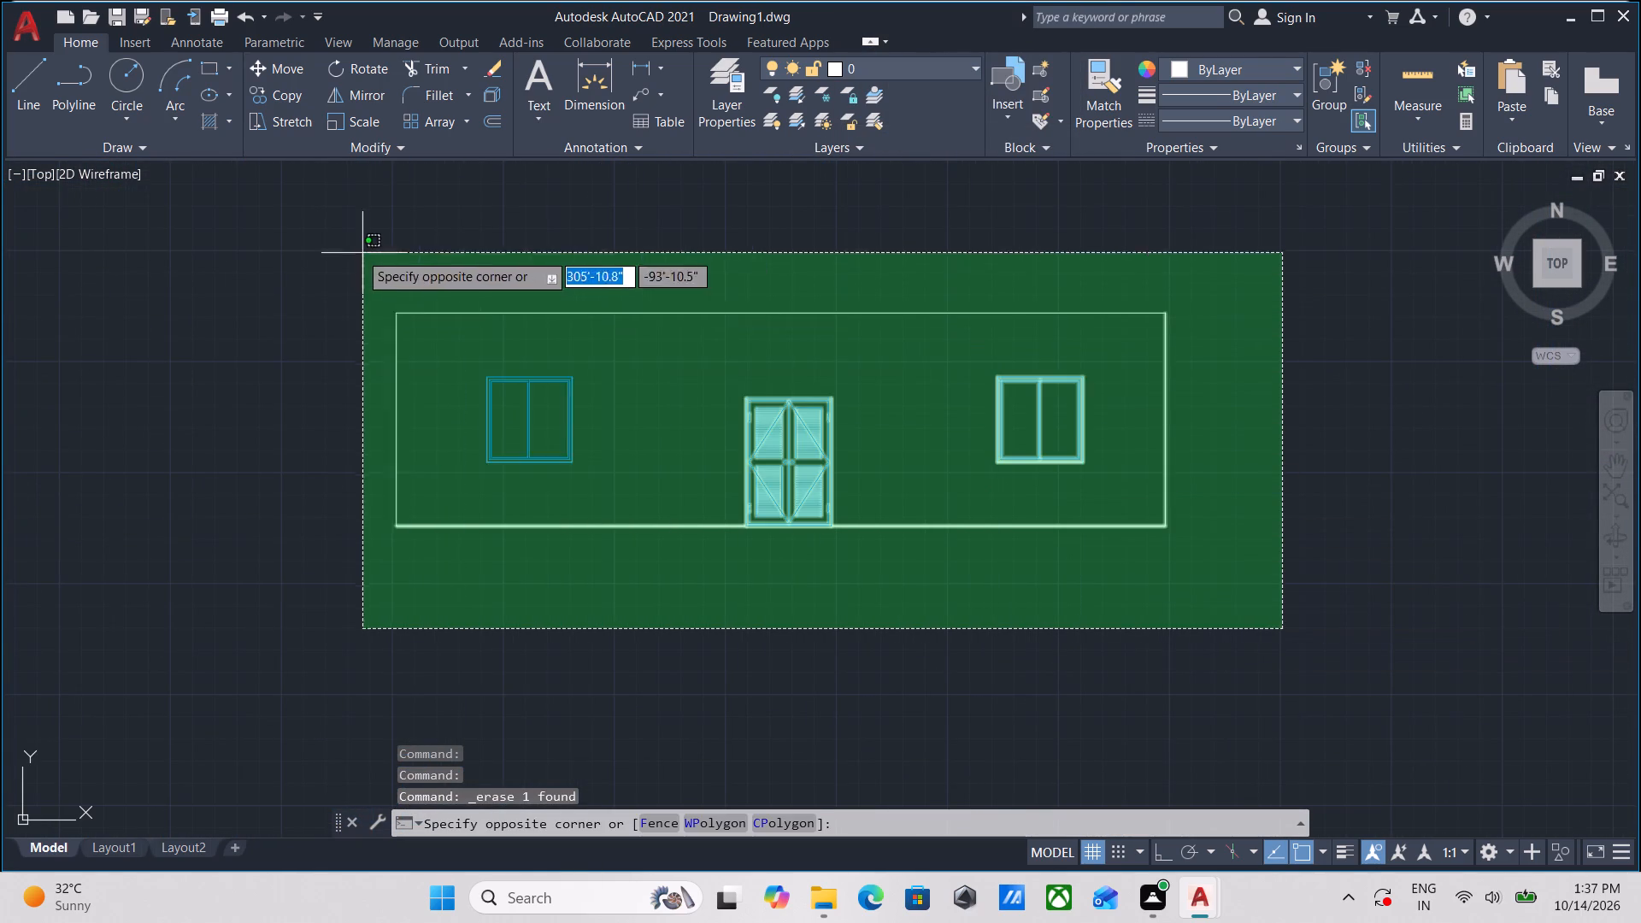
{"action": "left_click", "coordinate": [317, 251]}
{"action": "middle_click_drag", "start_coordinate": [494, 307], "coordinate": [573, 429]}
{"action": "type", "text": "CO"}
{"action": "key", "text": "Return"}
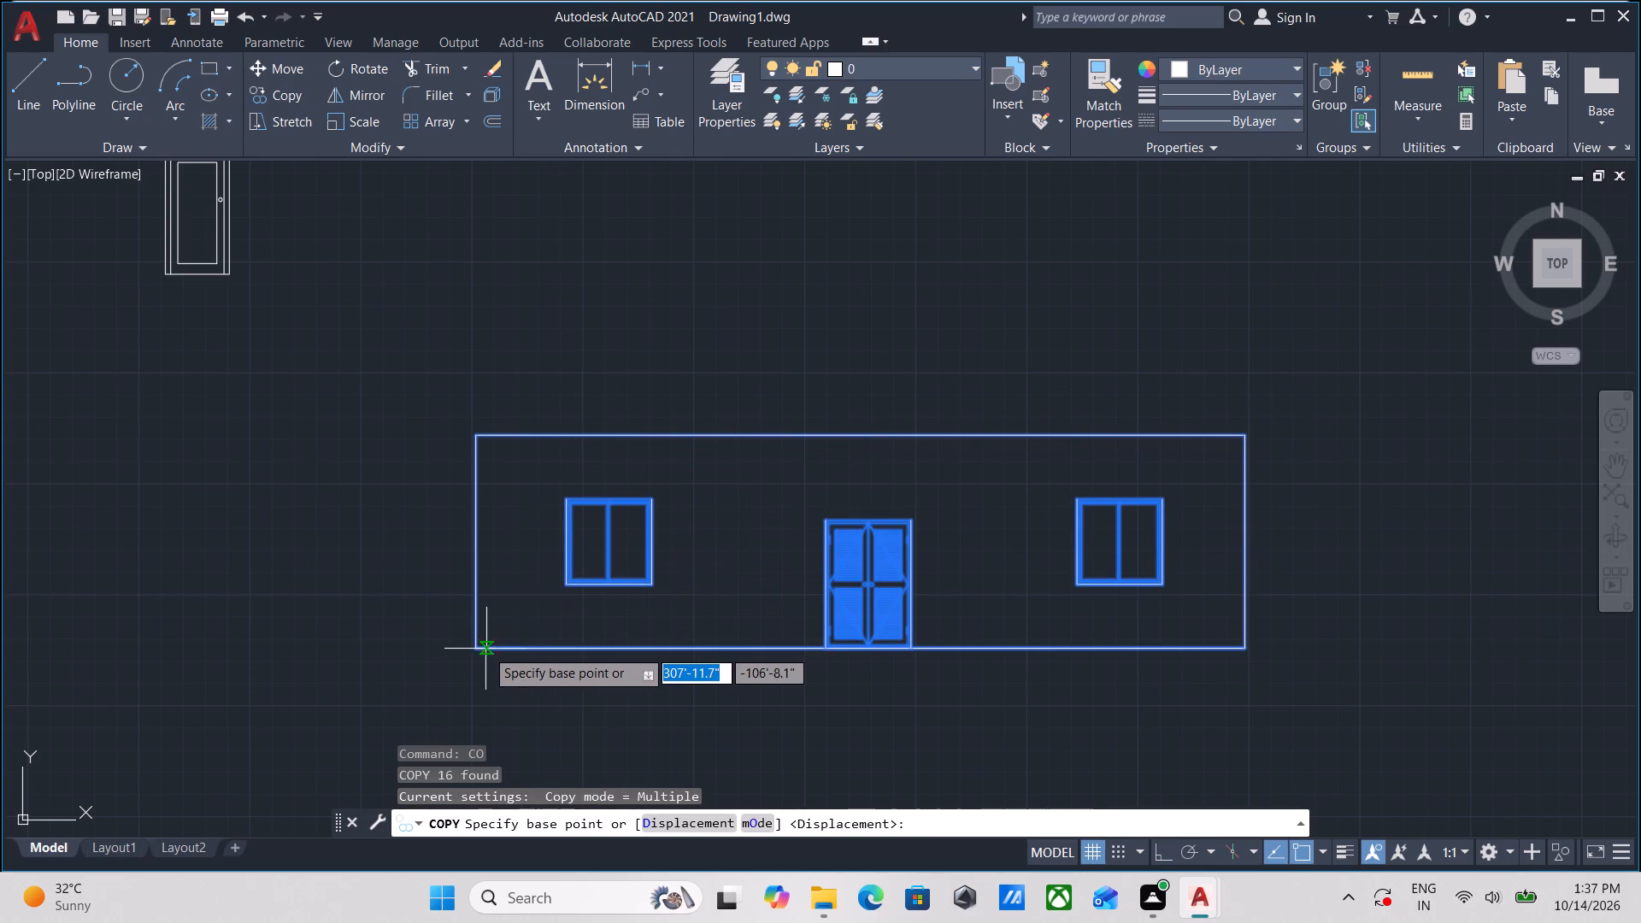
{"action": "left_click", "coordinate": [483, 649]}
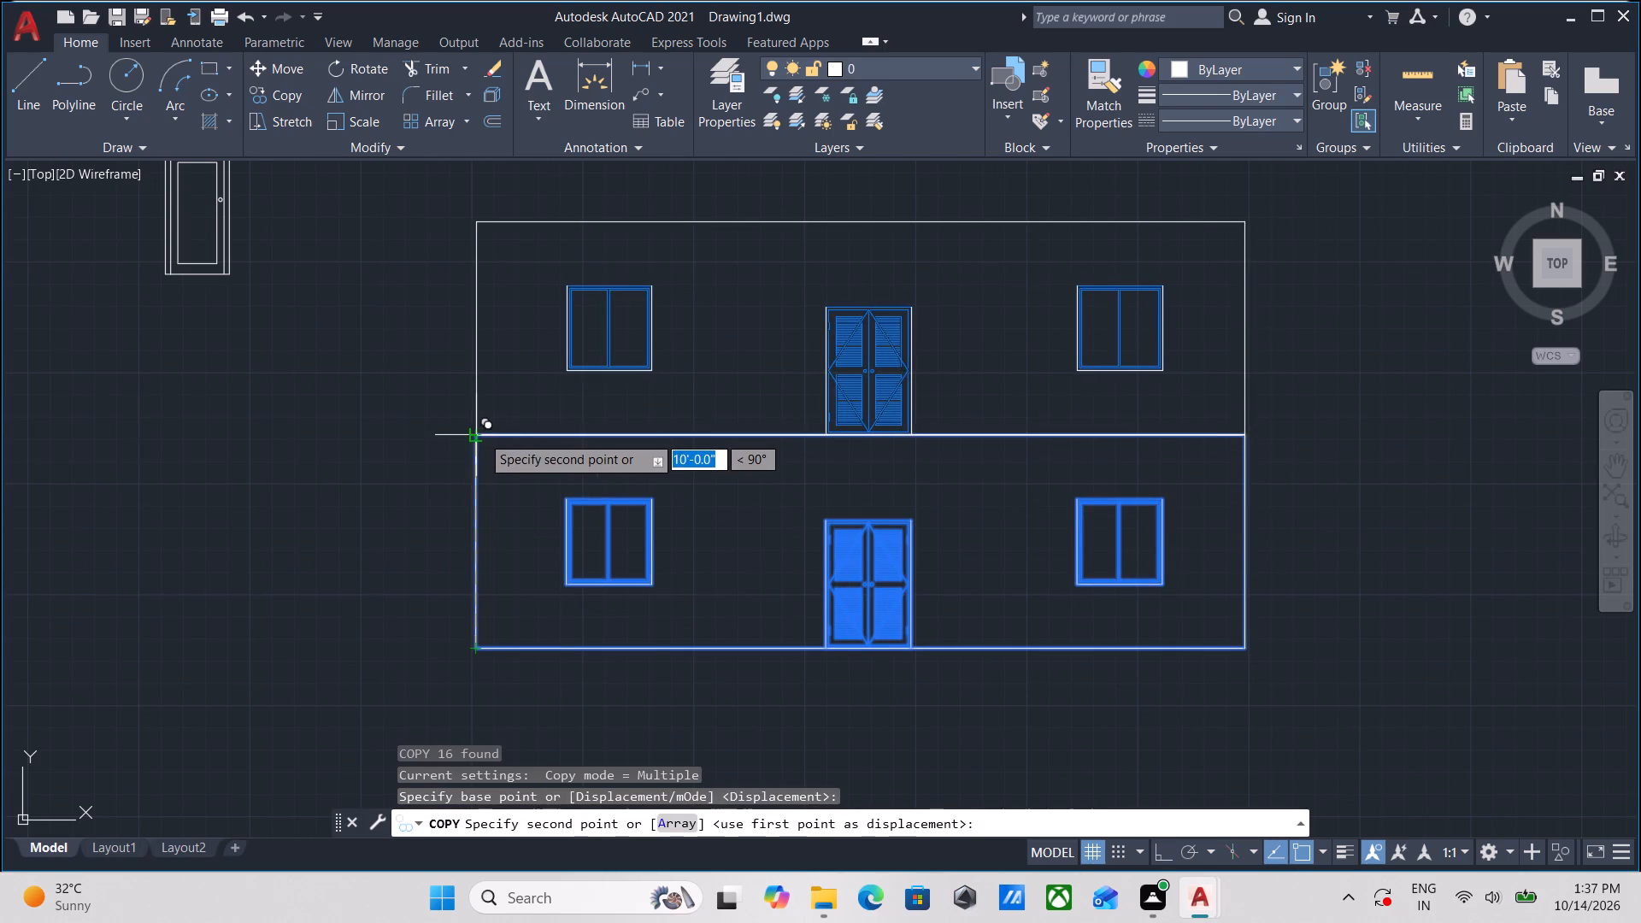
{"action": "left_click", "coordinate": [481, 435]}
{"action": "scroll", "coordinate": [542, 360], "scroll_direction": "down", "scroll_amount": 1}
{"action": "middle_click_drag", "start_coordinate": [542, 368], "coordinate": [530, 460]}
{"action": "key", "text": "Escape"}
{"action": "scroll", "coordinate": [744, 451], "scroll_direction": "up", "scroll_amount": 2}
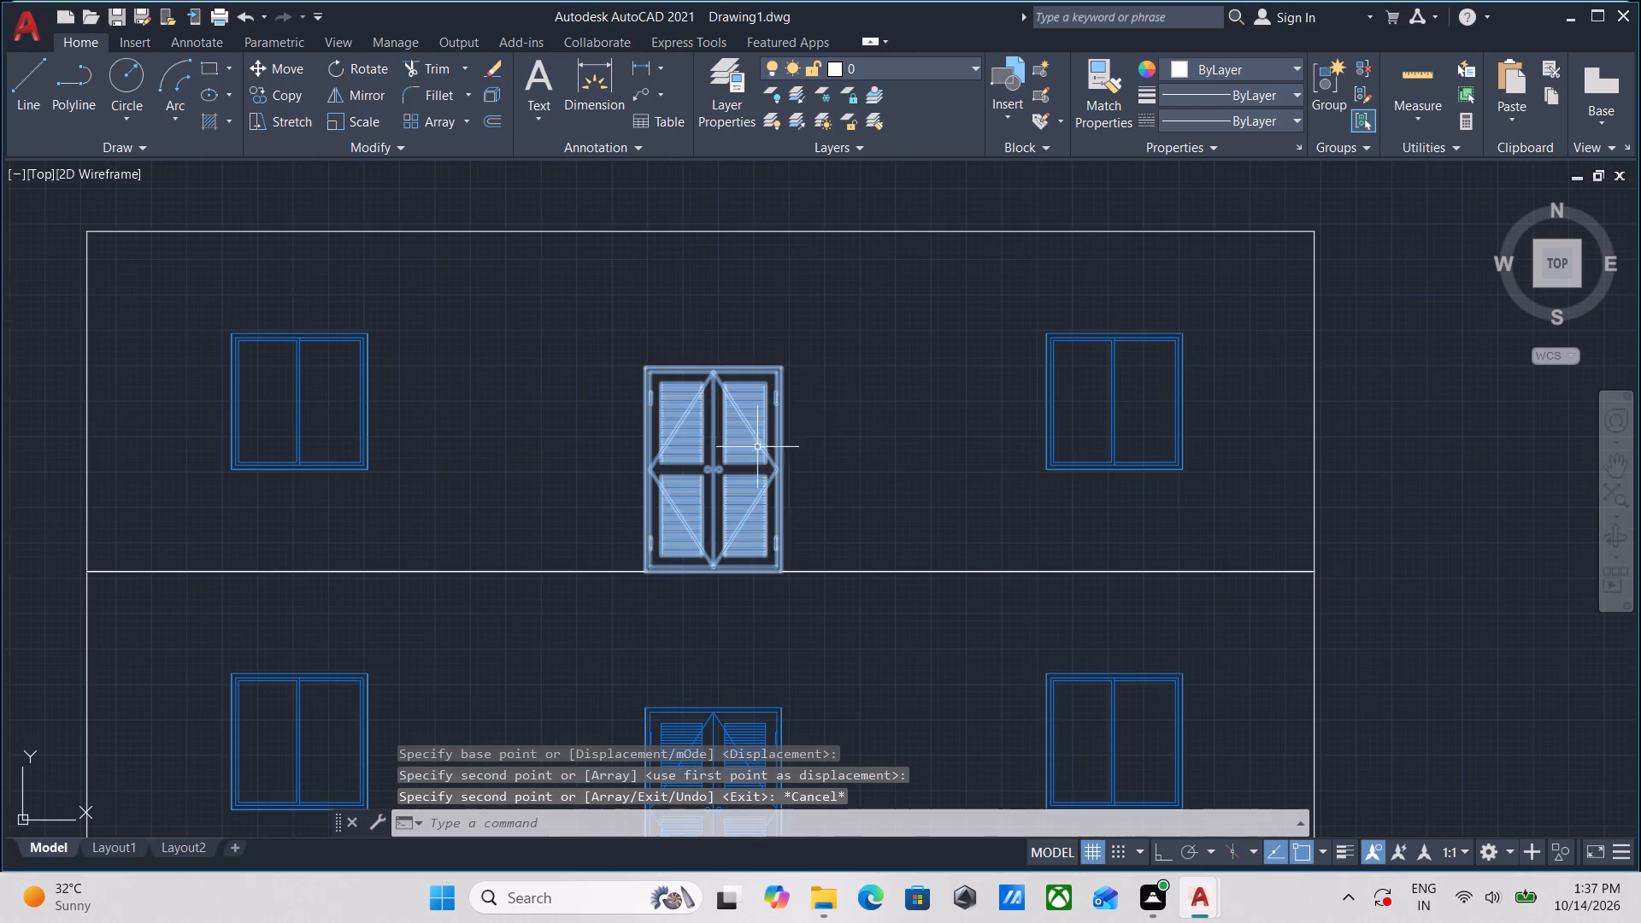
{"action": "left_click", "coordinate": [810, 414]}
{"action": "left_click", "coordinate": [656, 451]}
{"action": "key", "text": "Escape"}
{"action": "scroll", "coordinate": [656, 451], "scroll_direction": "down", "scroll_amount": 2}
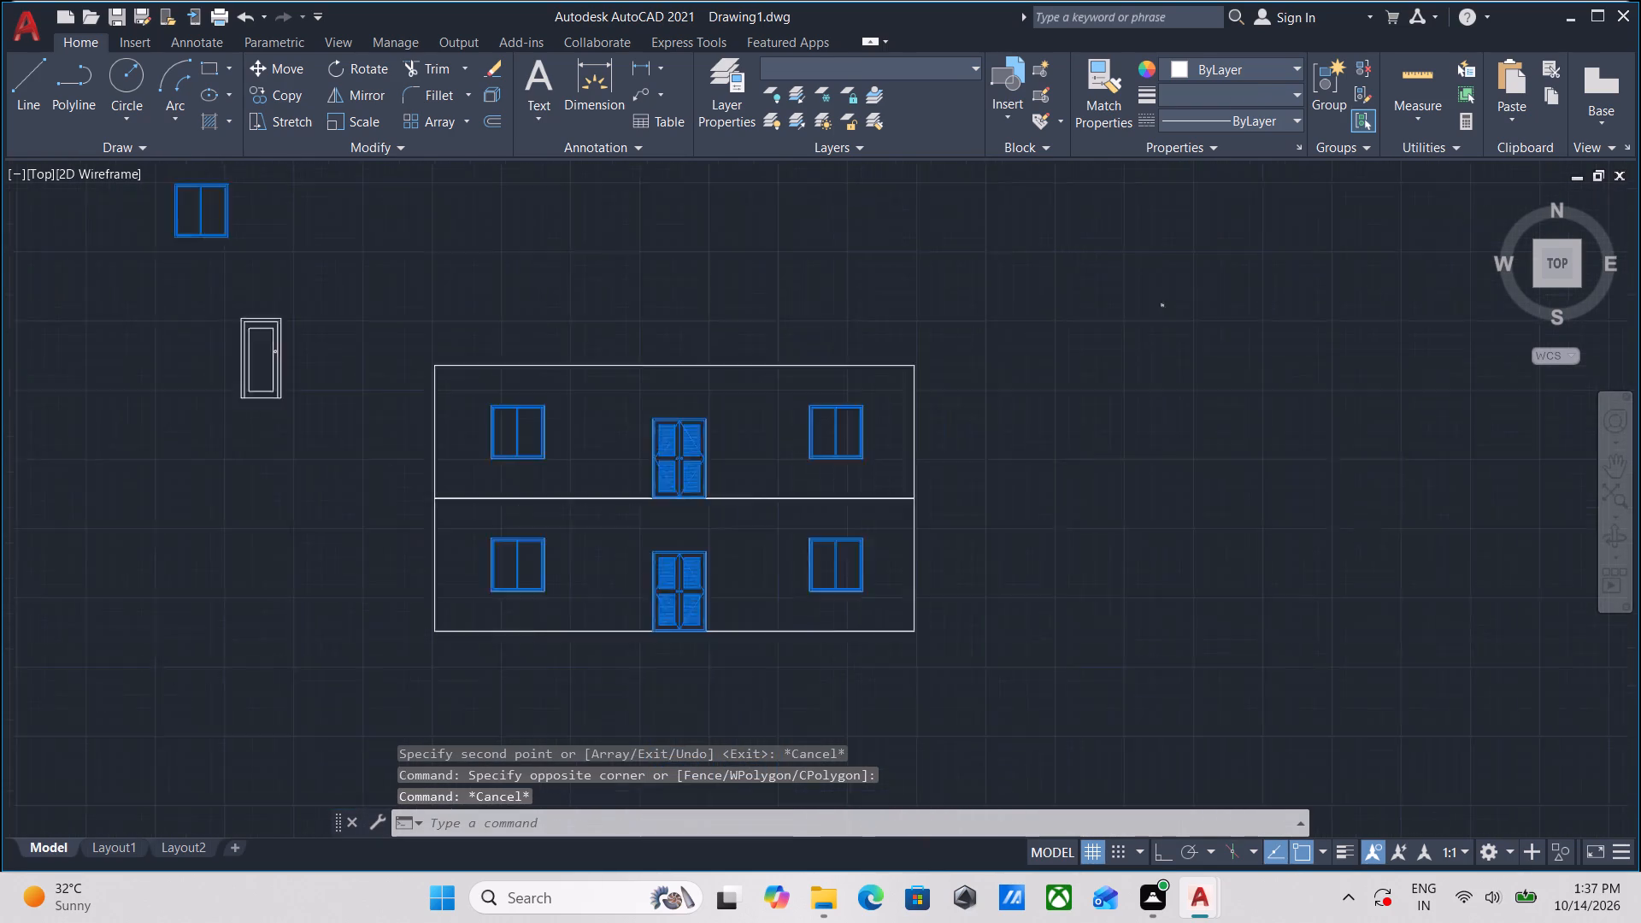
Group all objects of the ground floor plan, including its outer dimensions, into one unnamed group.
{"action": "scroll", "coordinate": [717, 421], "scroll_direction": "down", "scroll_amount": 3}
{"action": "middle_click_drag", "start_coordinate": [763, 384], "coordinate": [753, 511]}
{"action": "scroll", "coordinate": [760, 380], "scroll_direction": "up", "scroll_amount": 2}
{"action": "scroll", "coordinate": [803, 397], "scroll_direction": "down", "scroll_amount": 1}
{"action": "middle_click_drag", "start_coordinate": [803, 397], "coordinate": [799, 397]}
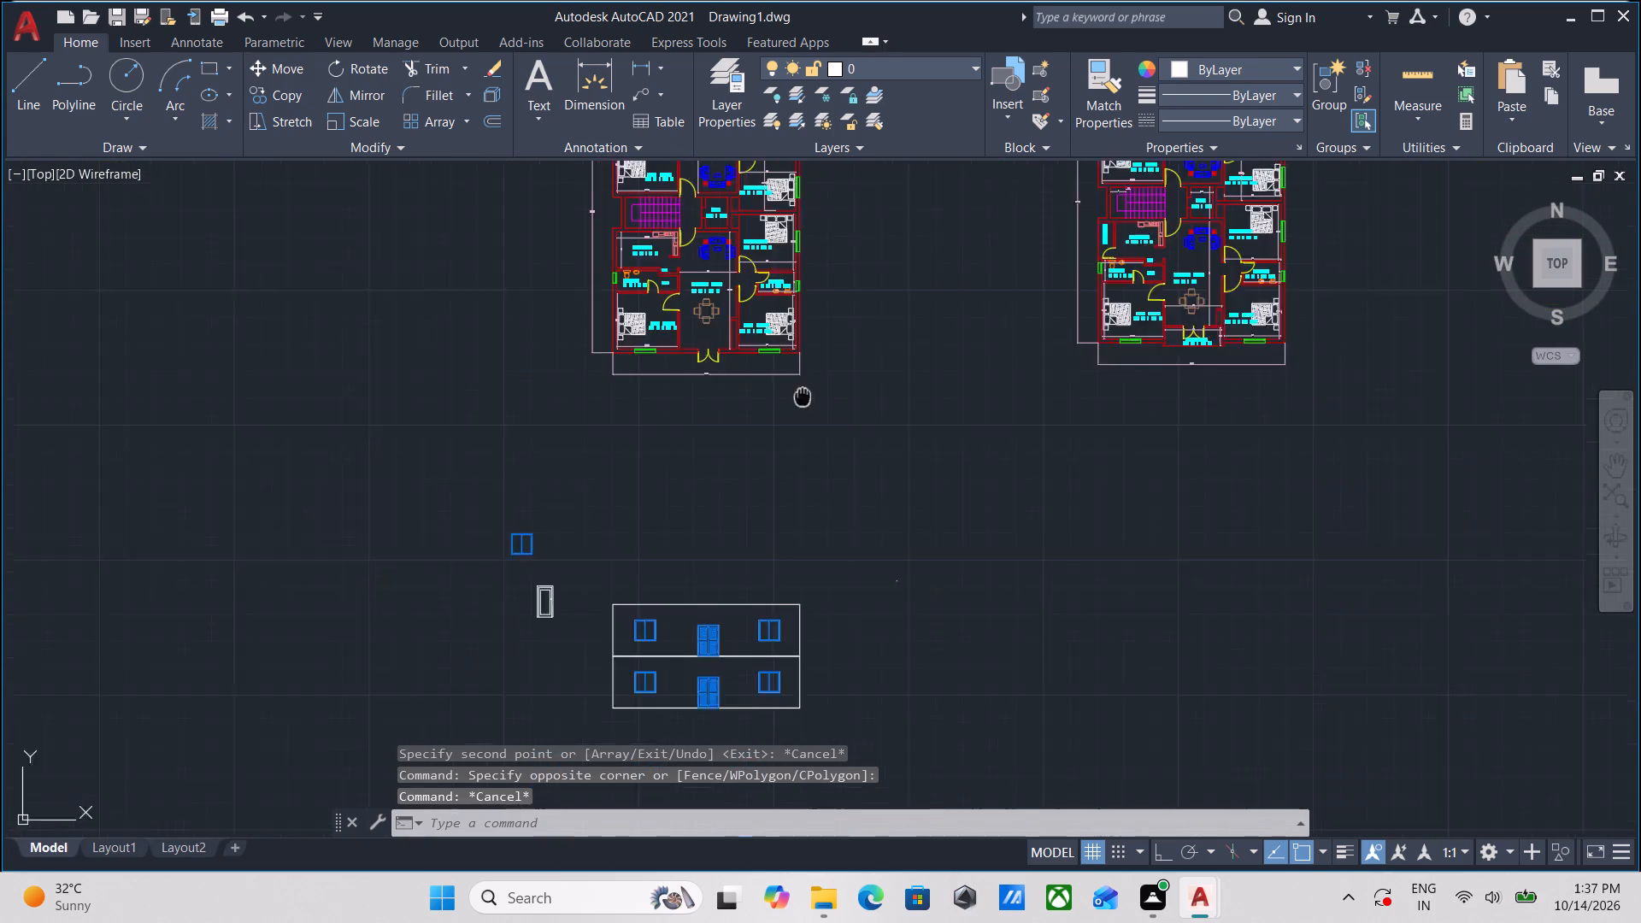
{"action": "middle_click_drag", "start_coordinate": [799, 397], "coordinate": [671, 438]}
{"action": "left_click", "coordinate": [688, 439]}
{"action": "middle_click_drag", "start_coordinate": [415, 205], "coordinate": [425, 288]}
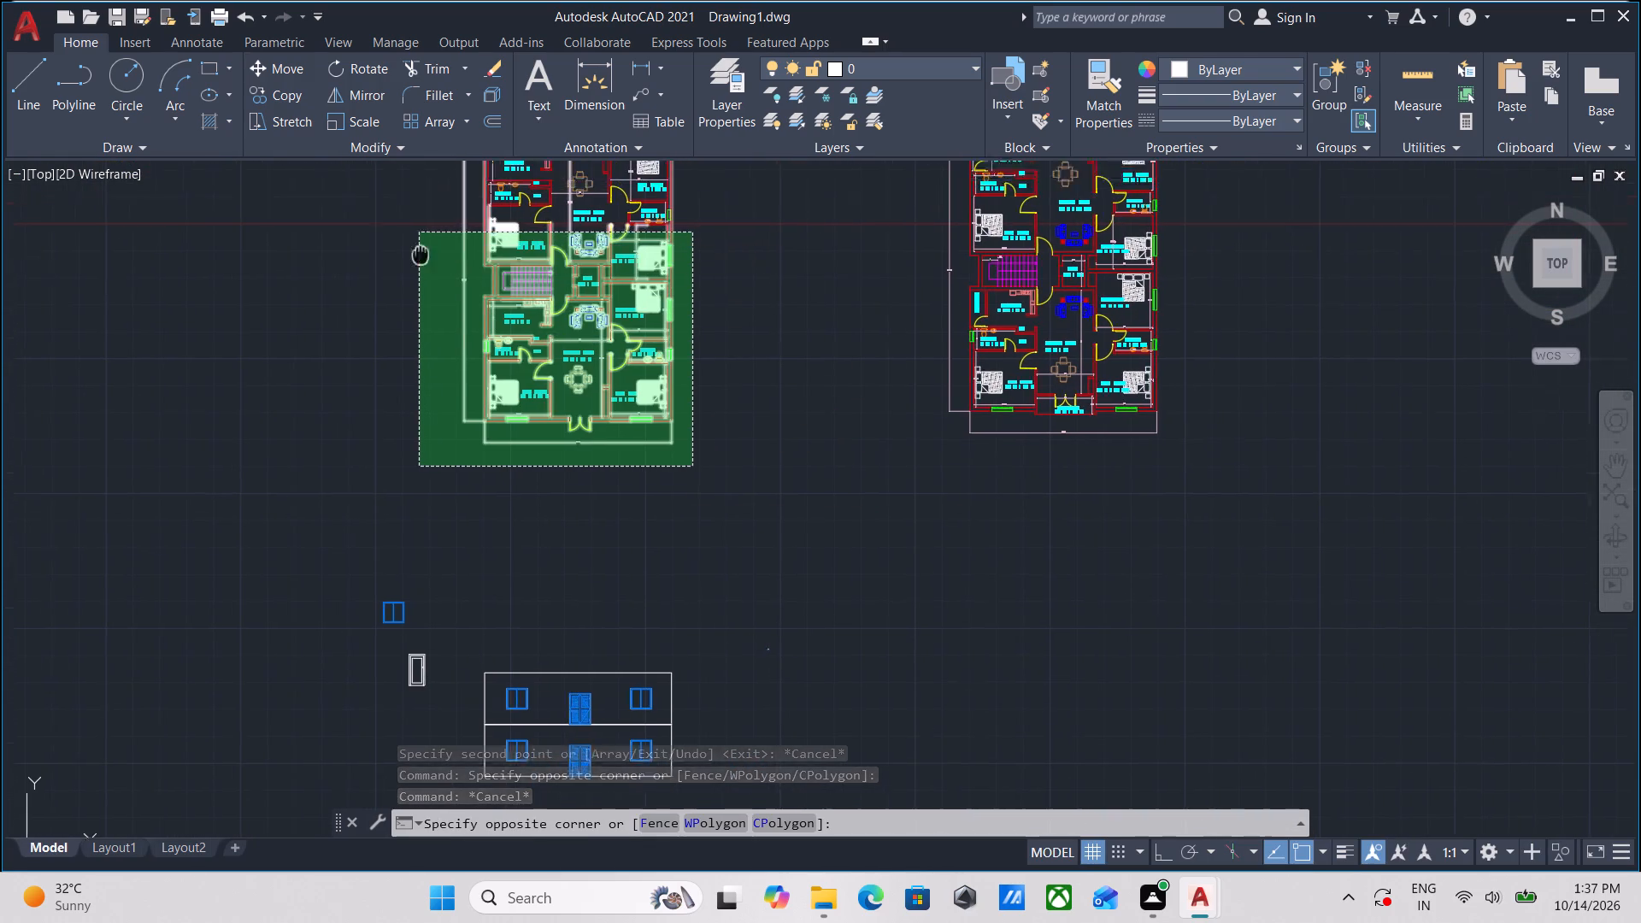
{"action": "middle_click_drag", "start_coordinate": [425, 288], "coordinate": [429, 417]}
{"action": "left_click", "coordinate": [431, 262]}
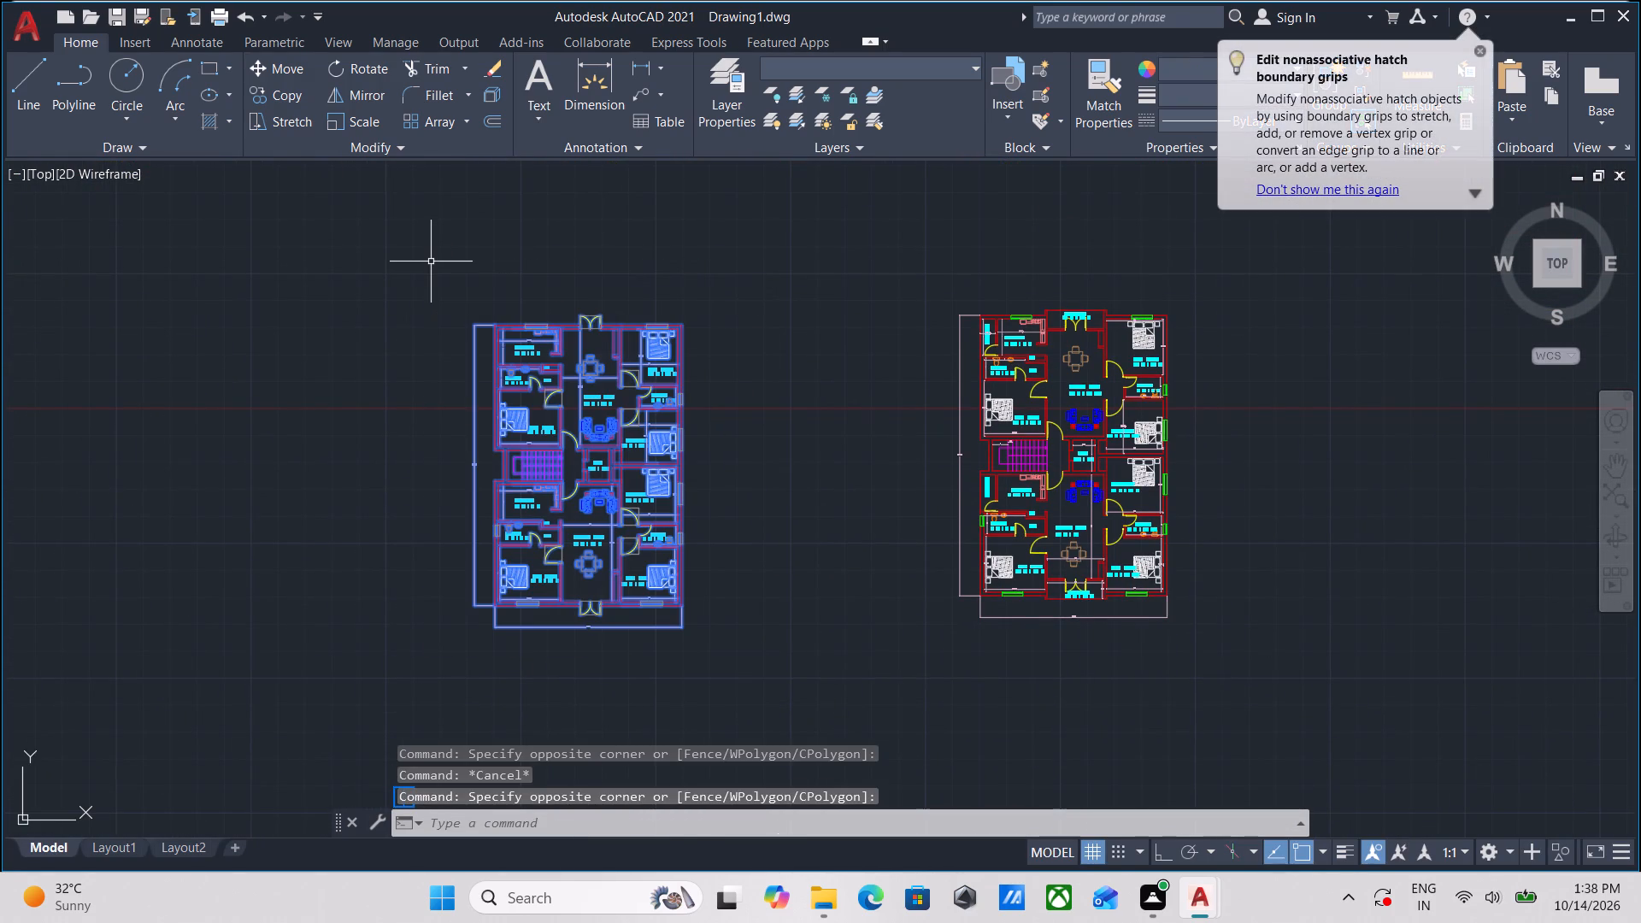
{"action": "key", "text": "g"}
{"action": "key", "text": "Return"}
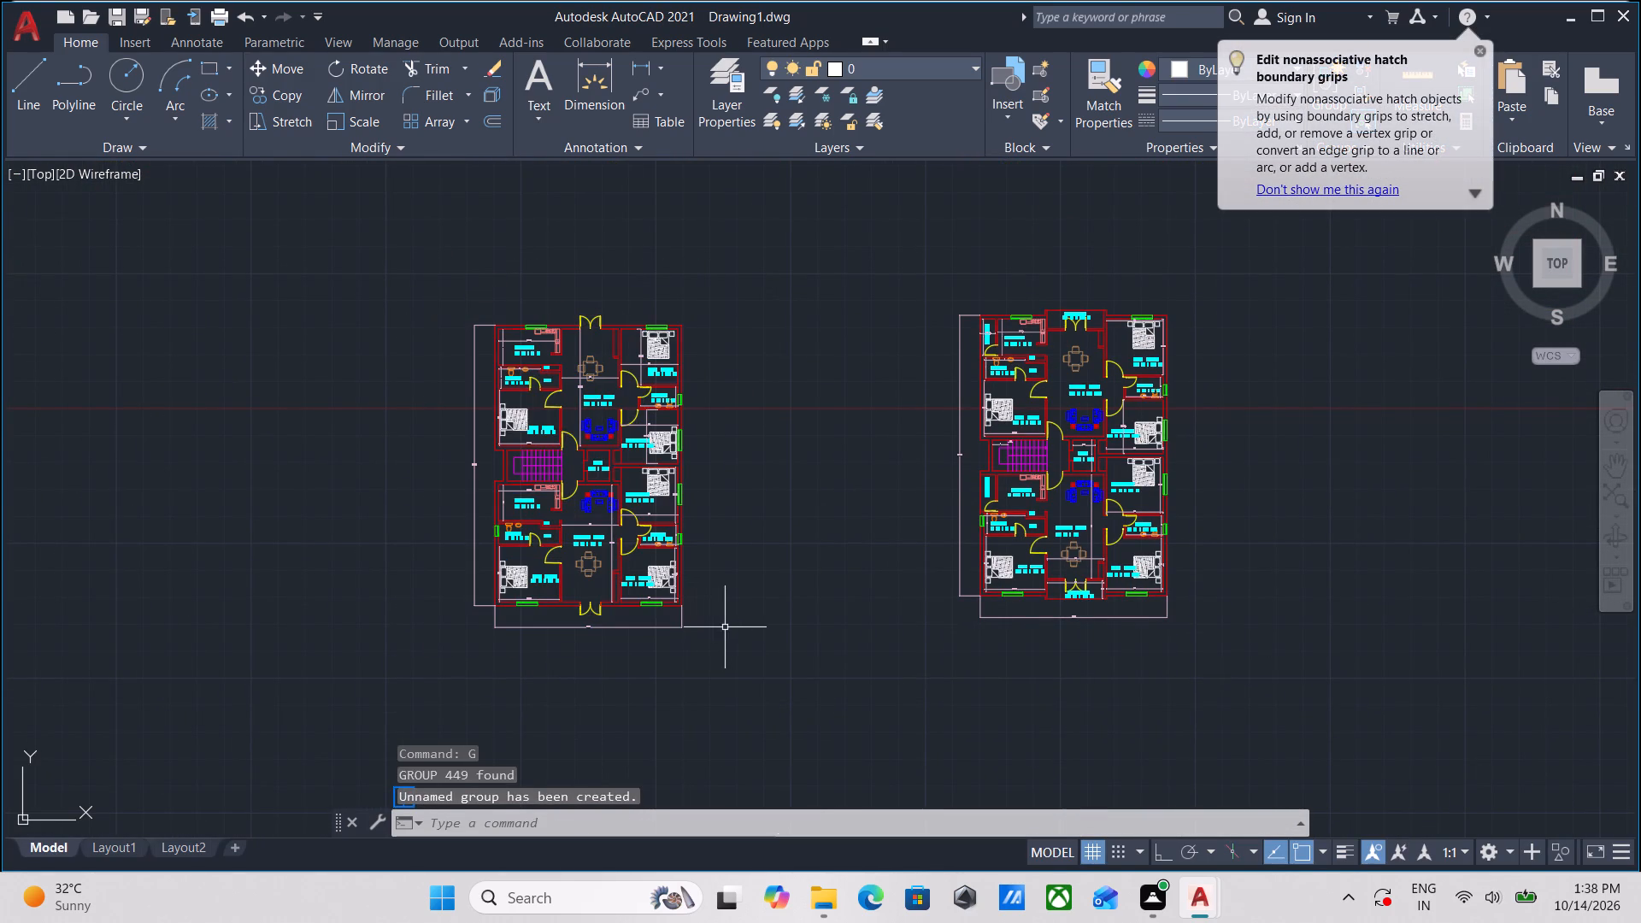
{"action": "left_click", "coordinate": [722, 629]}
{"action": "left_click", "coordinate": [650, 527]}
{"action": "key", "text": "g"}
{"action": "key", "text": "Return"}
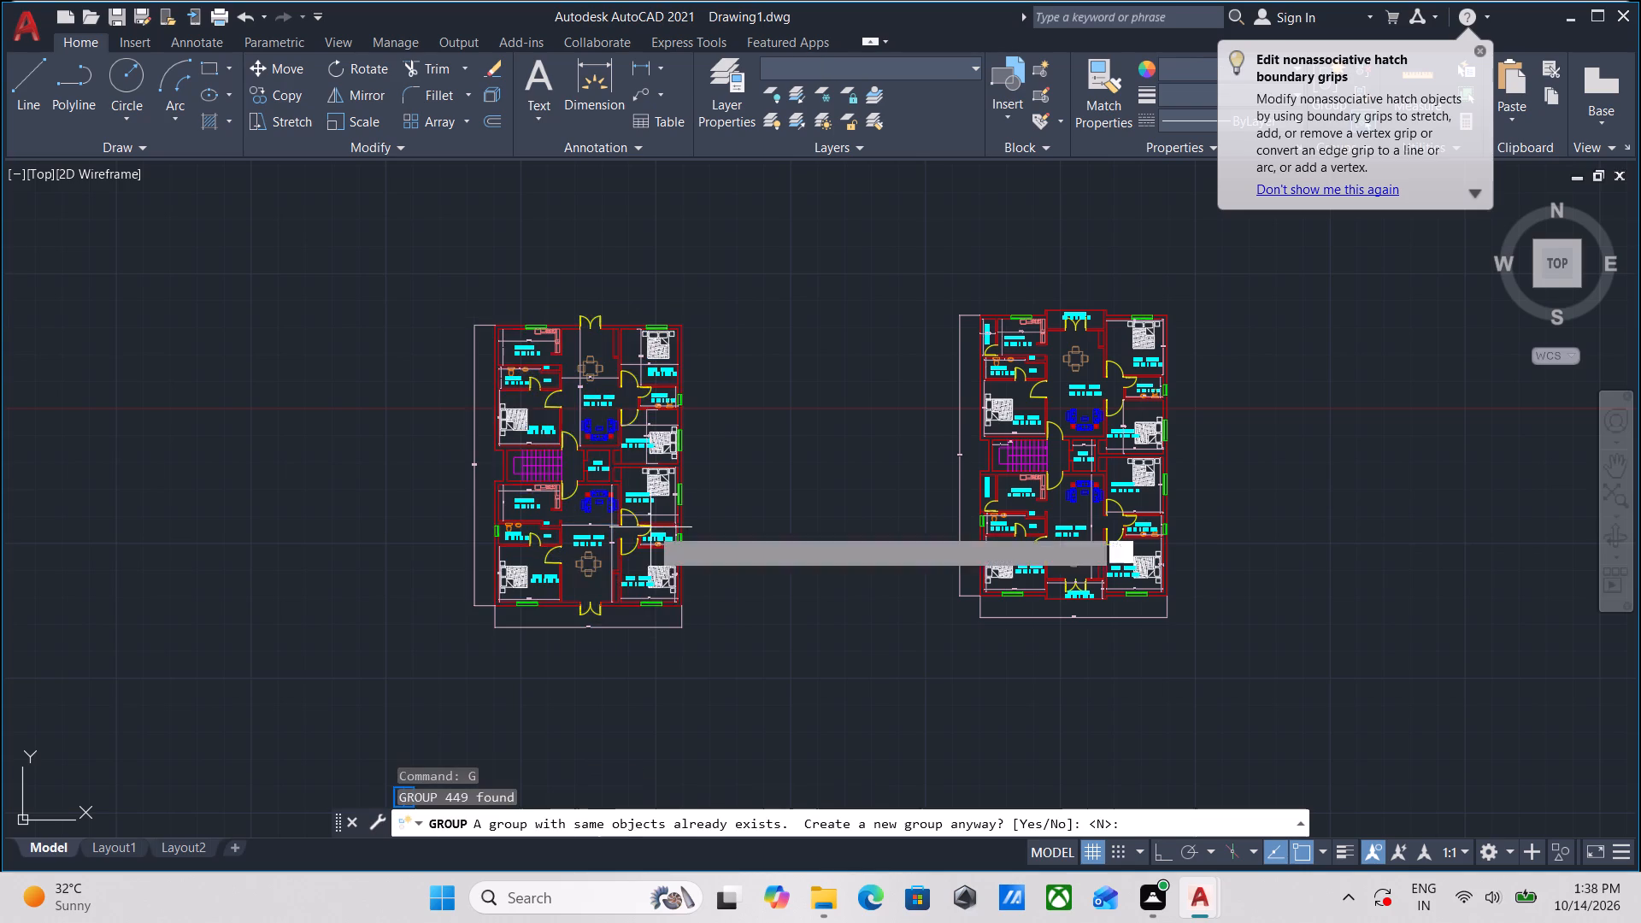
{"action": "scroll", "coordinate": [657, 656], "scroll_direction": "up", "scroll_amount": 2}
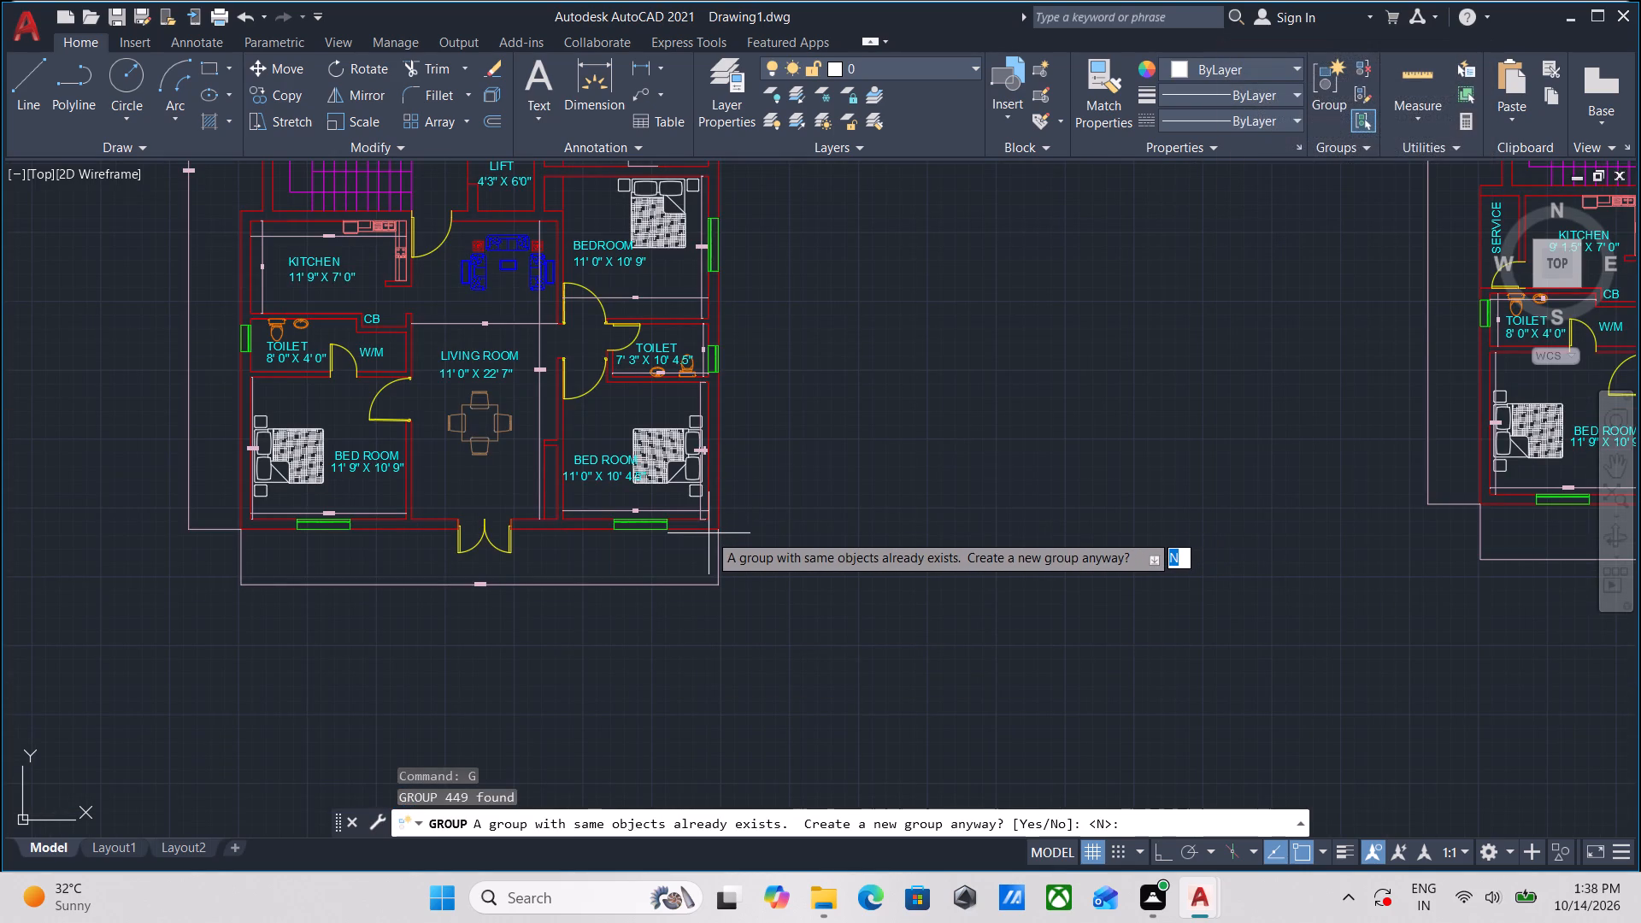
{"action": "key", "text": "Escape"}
Move the grouped ground floor plan by its building's lower-left corner to the free space above the 1,2,3,4 floors plan.
{"action": "scroll", "coordinate": [709, 533], "scroll_direction": "down", "scroll_amount": 2}
{"action": "left_click_drag", "start_coordinate": [743, 605], "coordinate": [735, 596]}
{"action": "left_click", "coordinate": [609, 435]}
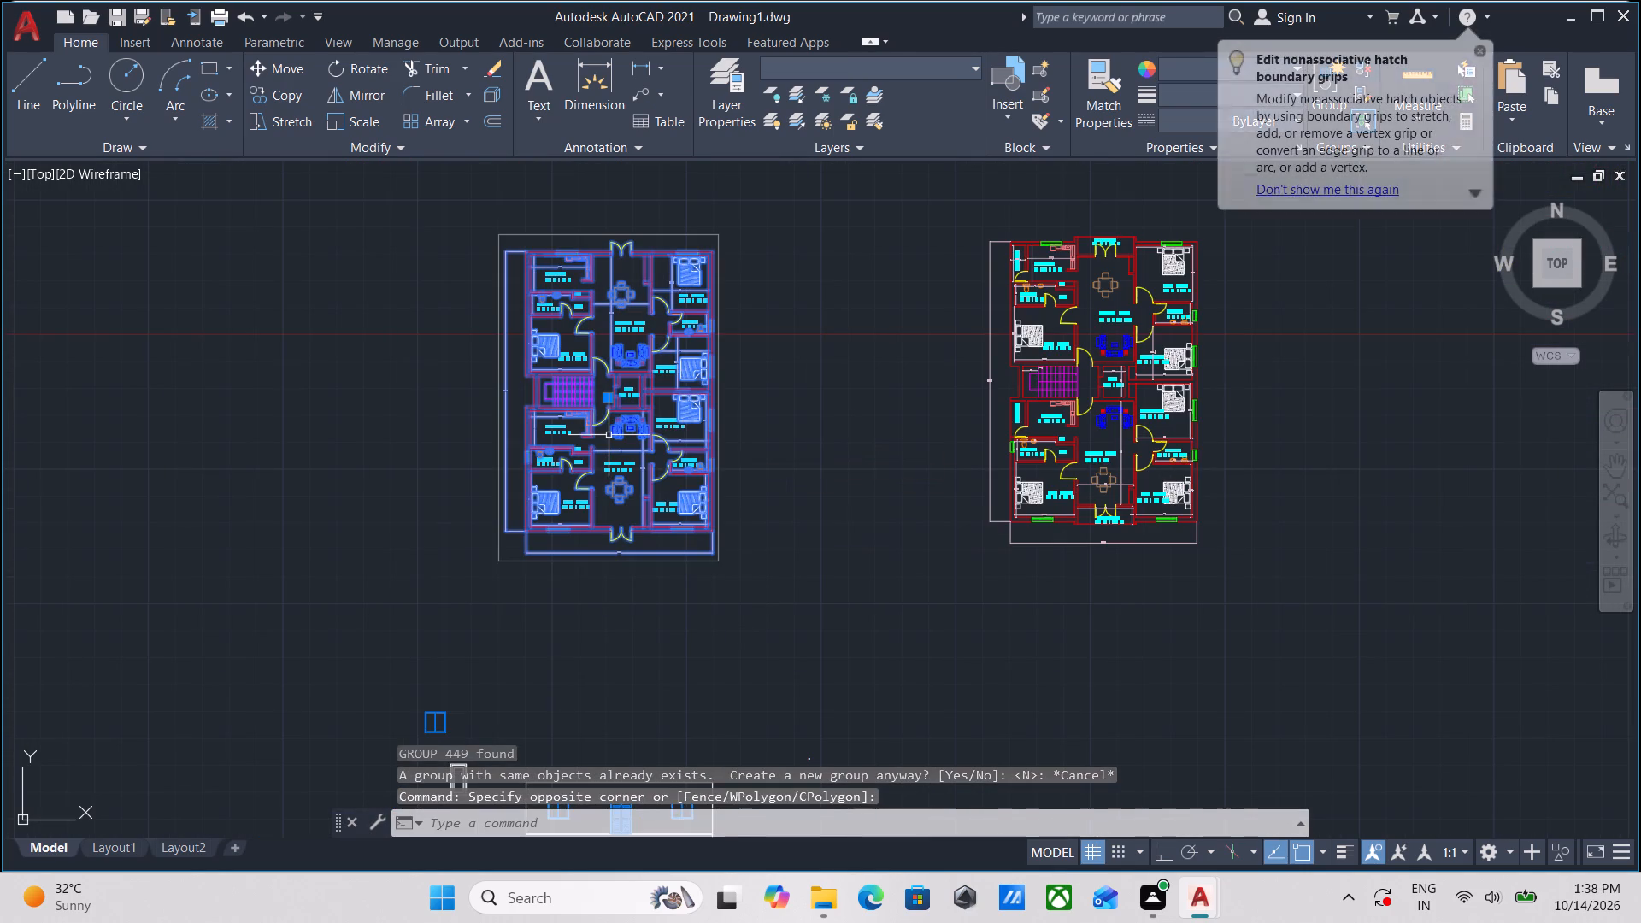
{"action": "key", "text": "m"}
{"action": "key", "text": "Return"}
{"action": "scroll", "coordinate": [569, 567], "scroll_direction": "up", "scroll_amount": 2}
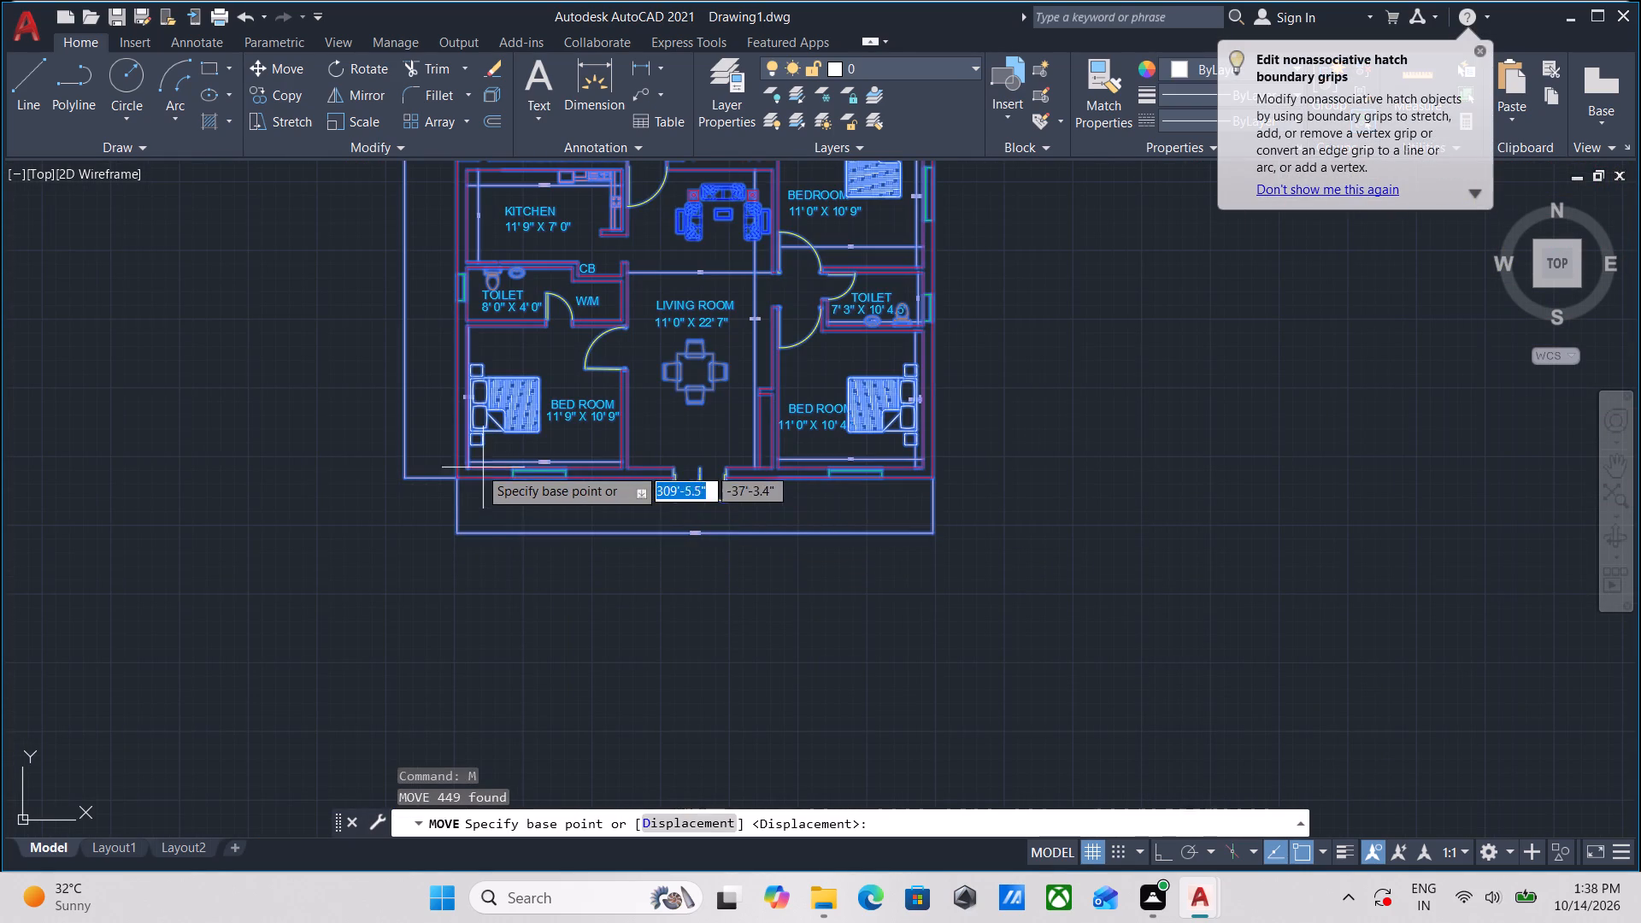
{"action": "left_click", "coordinate": [454, 477]}
{"action": "middle_click_drag", "start_coordinate": [718, 289], "coordinate": [327, 483]}
{"action": "scroll", "coordinate": [568, 447], "scroll_direction": "down", "scroll_amount": 2}
{"action": "middle_click_drag", "start_coordinate": [568, 447], "coordinate": [359, 597]}
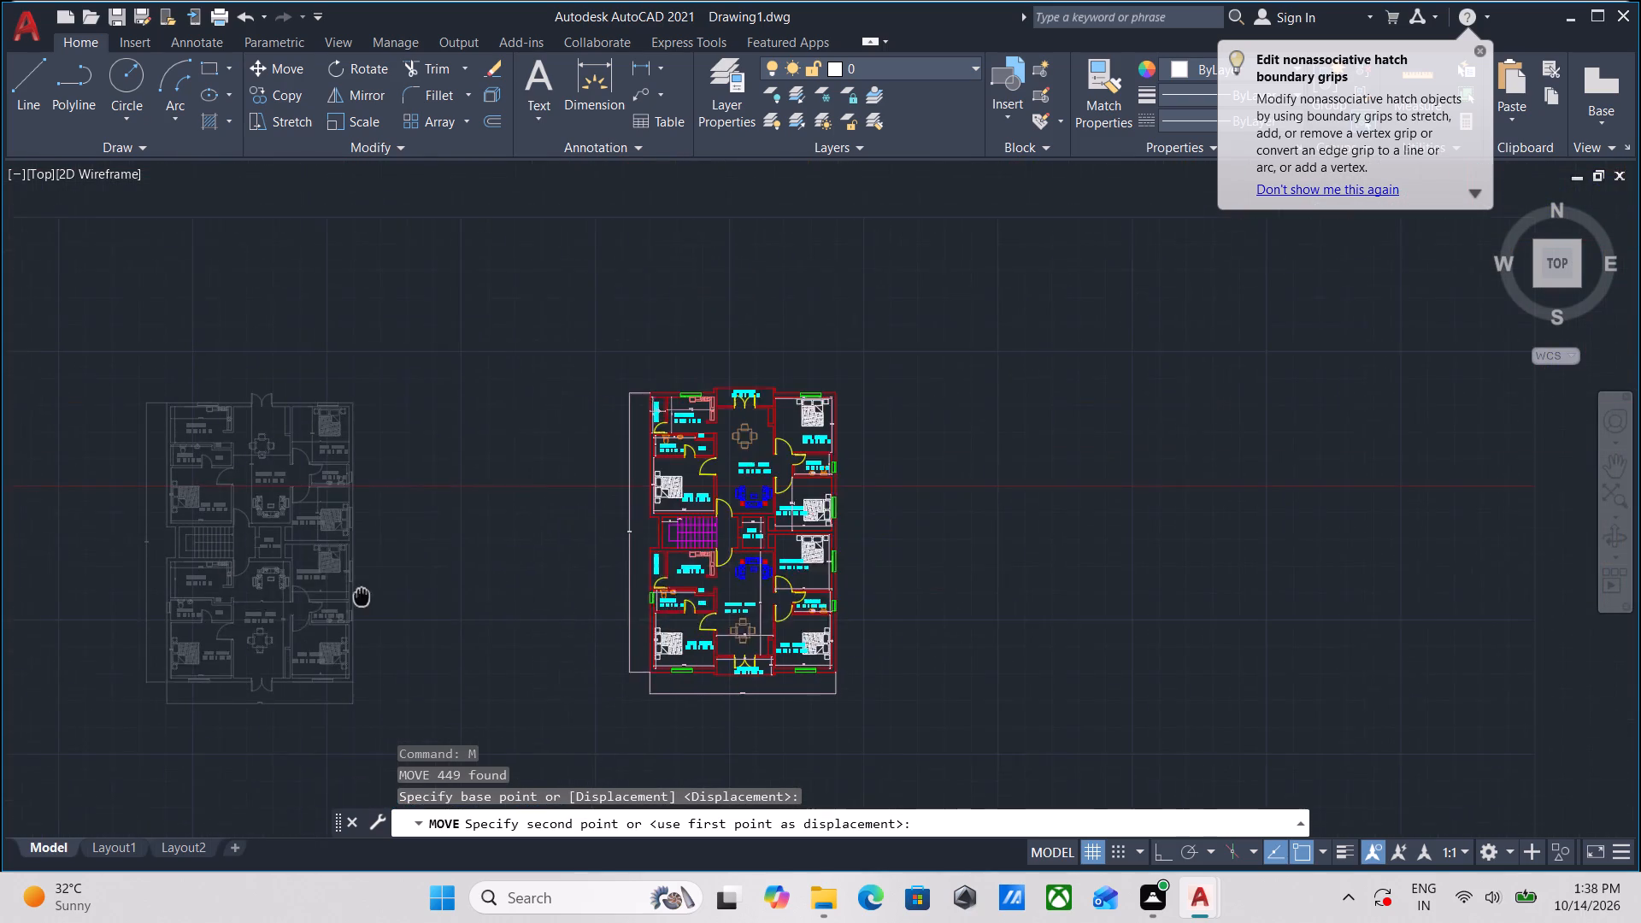
{"action": "middle_click_drag", "start_coordinate": [359, 597], "coordinate": [358, 597]}
{"action": "left_click", "coordinate": [672, 340]}
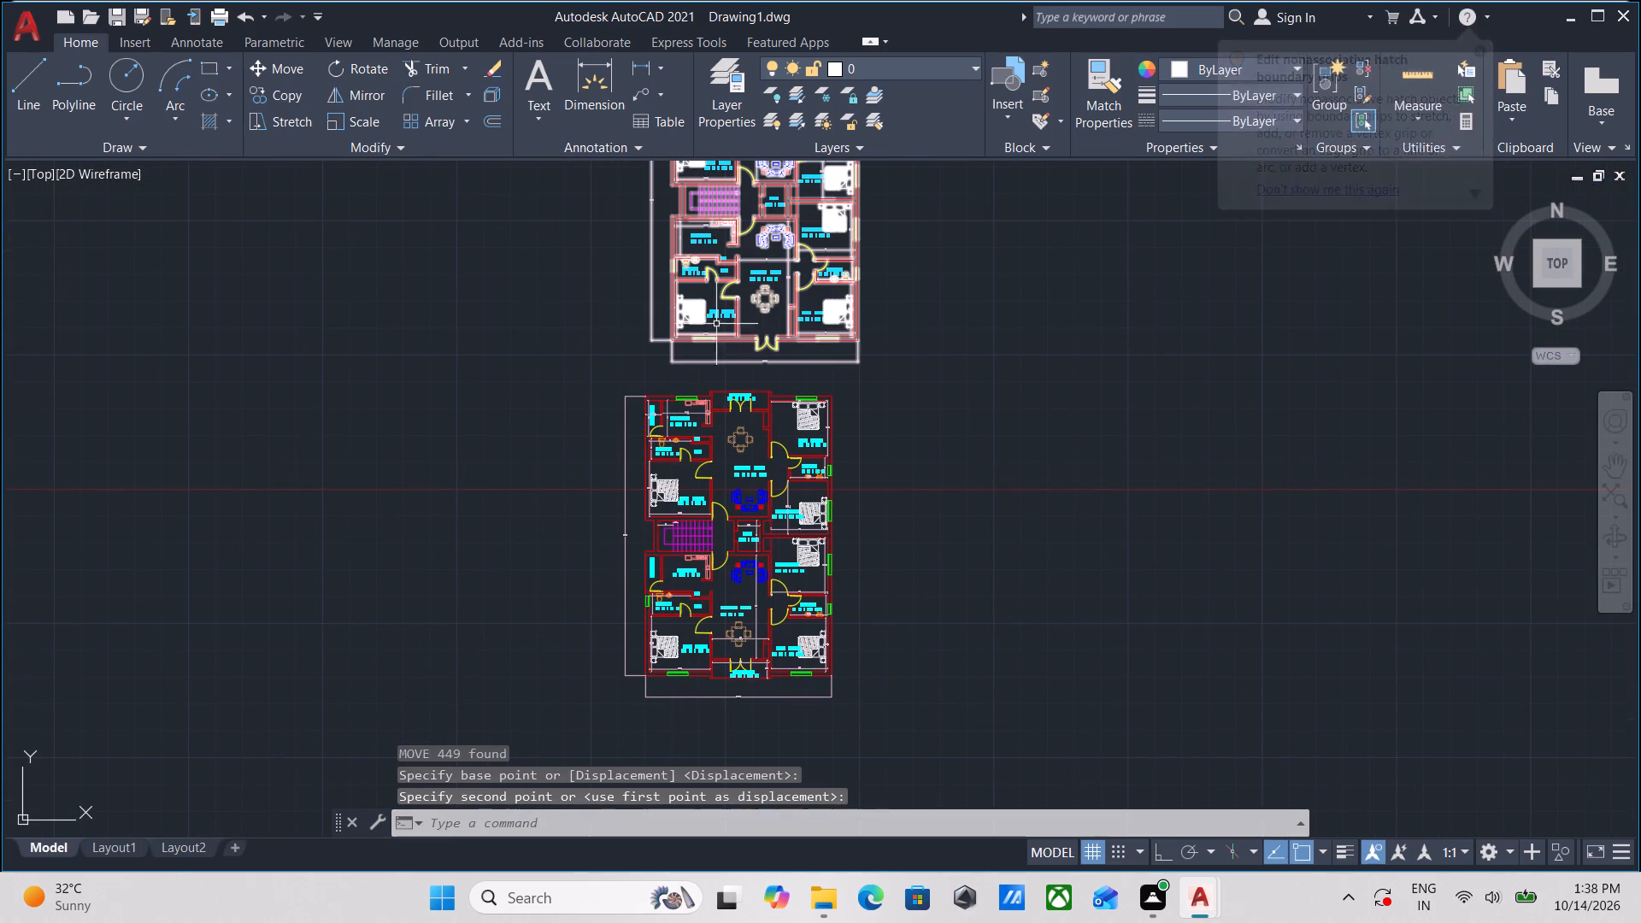
{"action": "key", "text": "Escape"}
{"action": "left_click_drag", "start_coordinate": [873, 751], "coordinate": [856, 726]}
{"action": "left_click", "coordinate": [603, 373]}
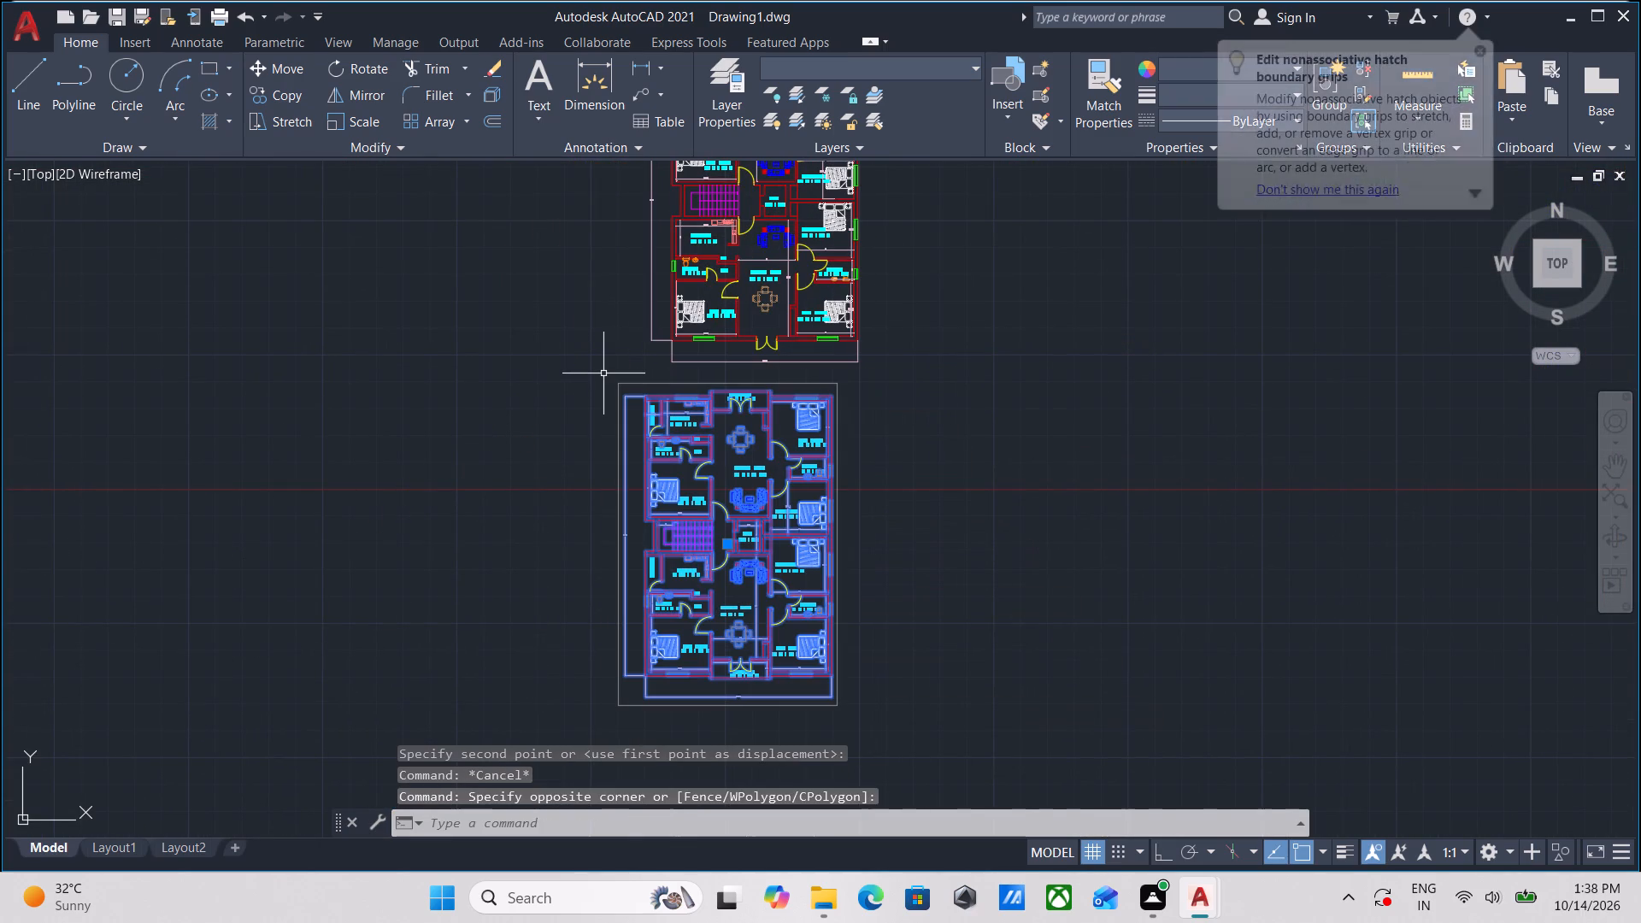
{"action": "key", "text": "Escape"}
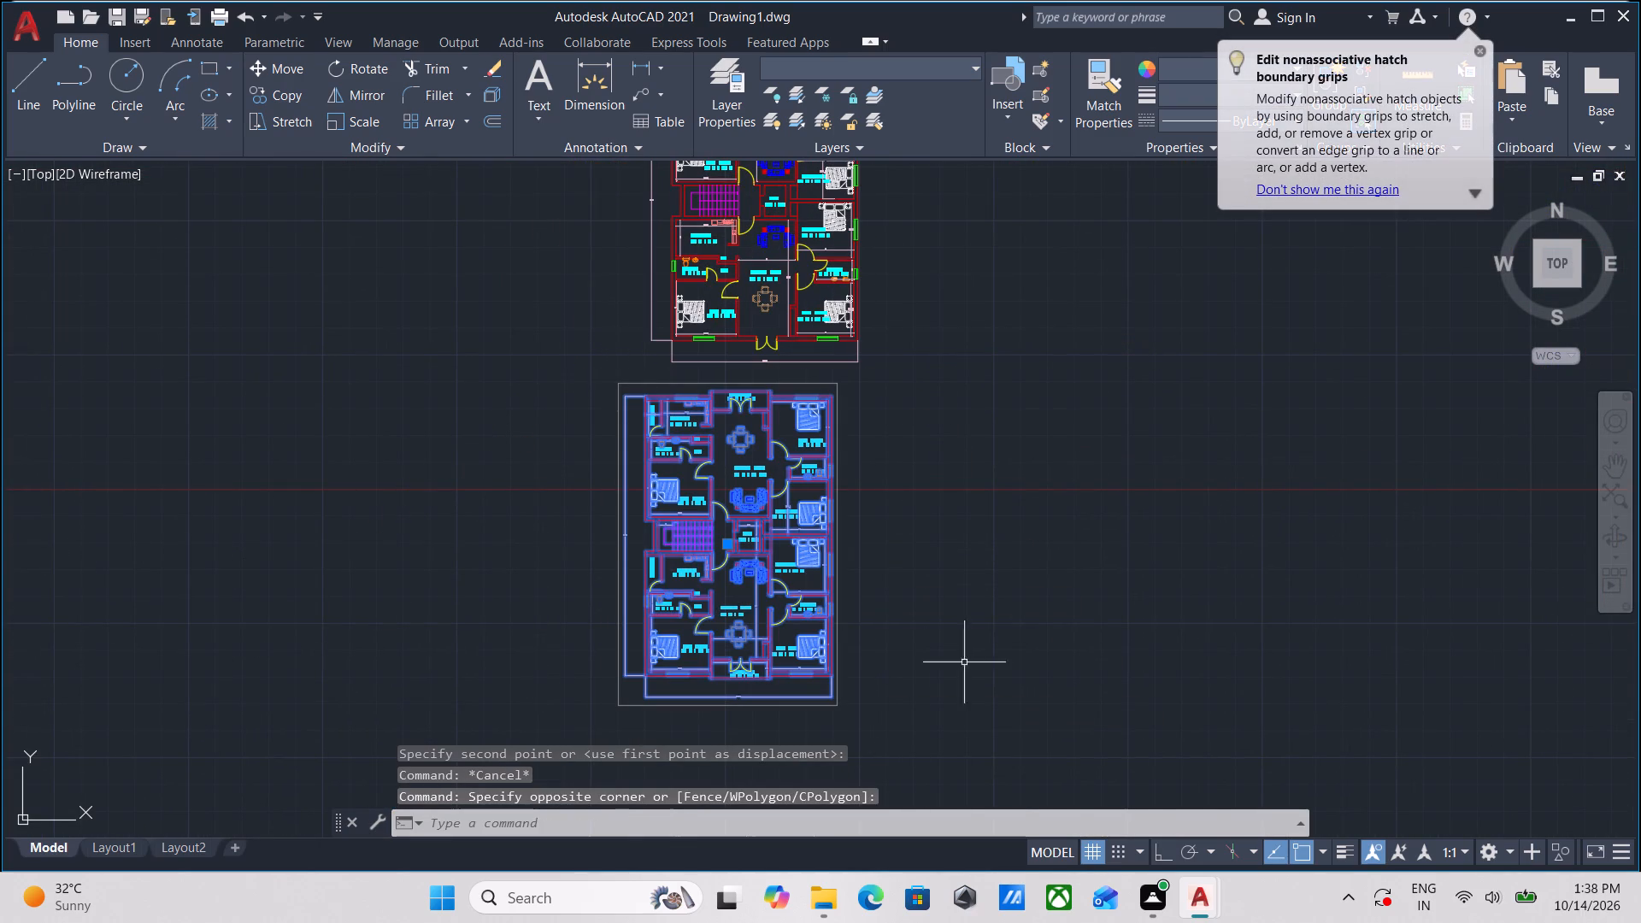
Draw a vertical construction line along the right edge of the two-storey elevation with Ortho turned on.
{"action": "middle_click_drag", "start_coordinate": [1020, 668], "coordinate": [968, 471]}
{"action": "middle_click_drag", "start_coordinate": [636, 653], "coordinate": [719, 619]}
{"action": "middle_click_drag", "start_coordinate": [479, 631], "coordinate": [590, 525]}
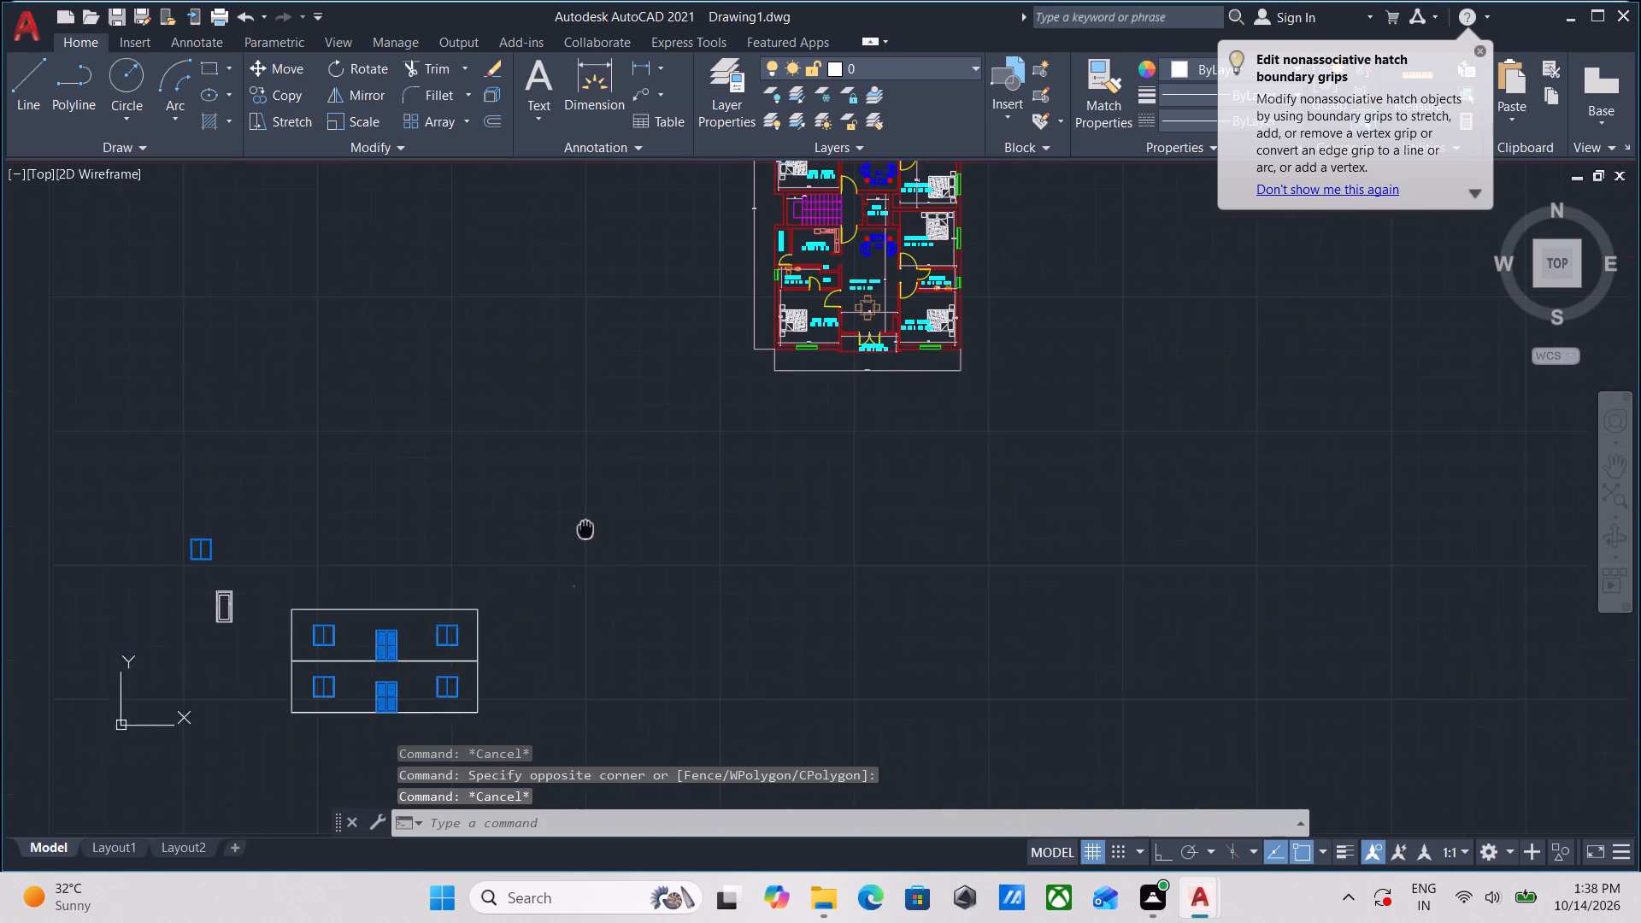
{"action": "middle_click_drag", "start_coordinate": [590, 525], "coordinate": [594, 522]}
{"action": "middle_click_drag", "start_coordinate": [579, 533], "coordinate": [673, 526]}
{"action": "type", "text": "XL"}
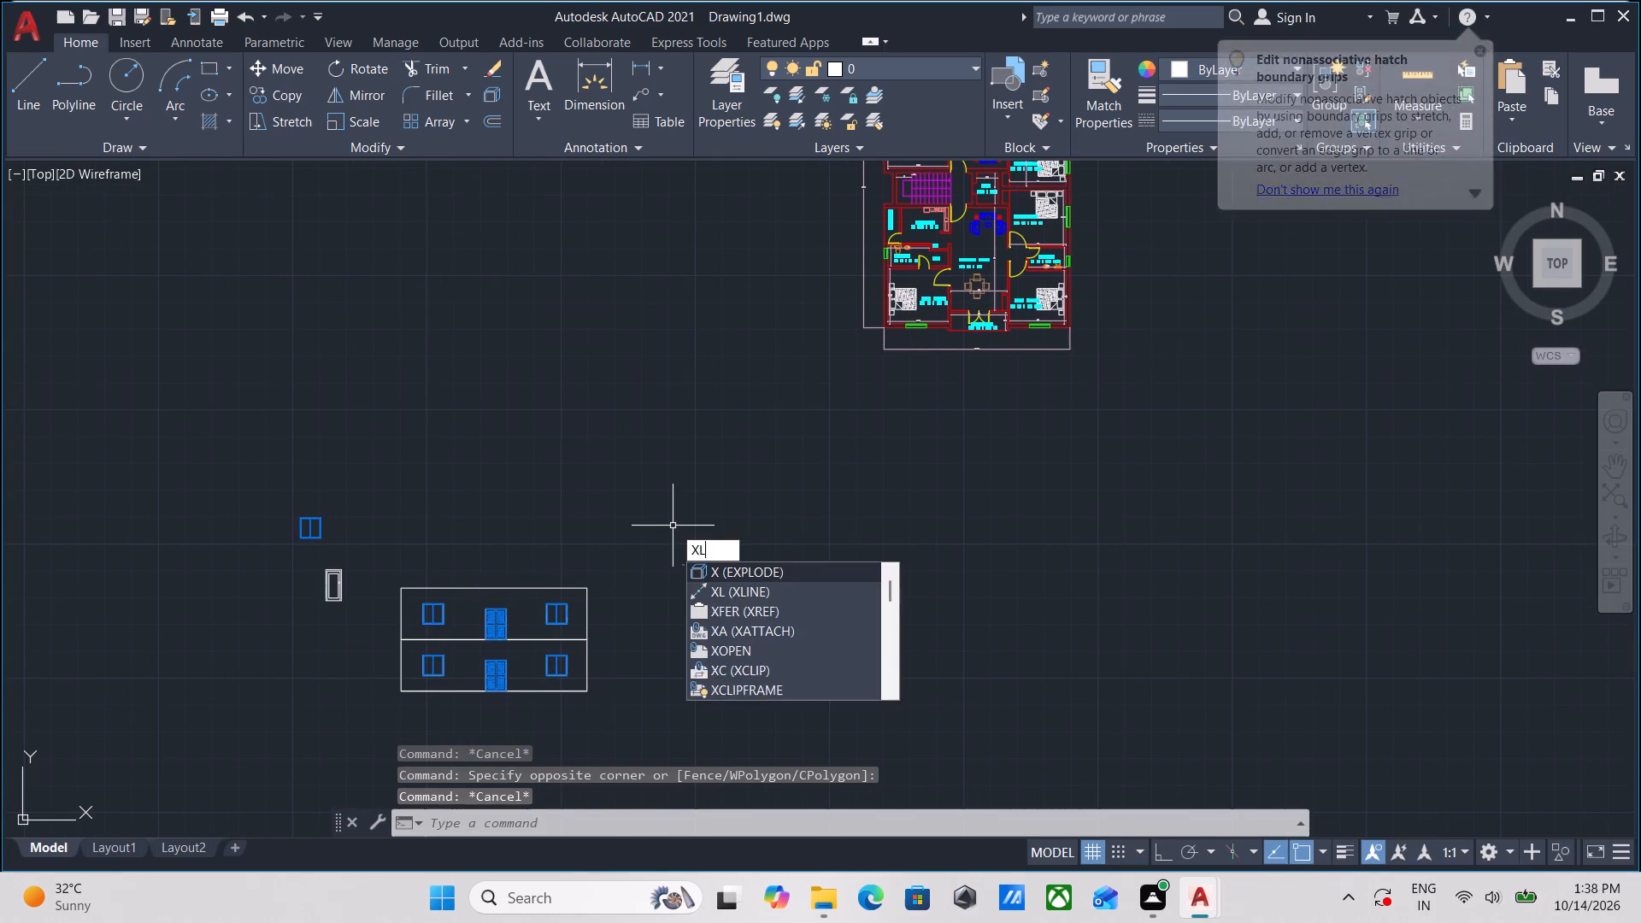
{"action": "key", "text": "Return"}
{"action": "scroll", "coordinate": [540, 649], "scroll_direction": "up", "scroll_amount": 2}
{"action": "left_click", "coordinate": [638, 649]}
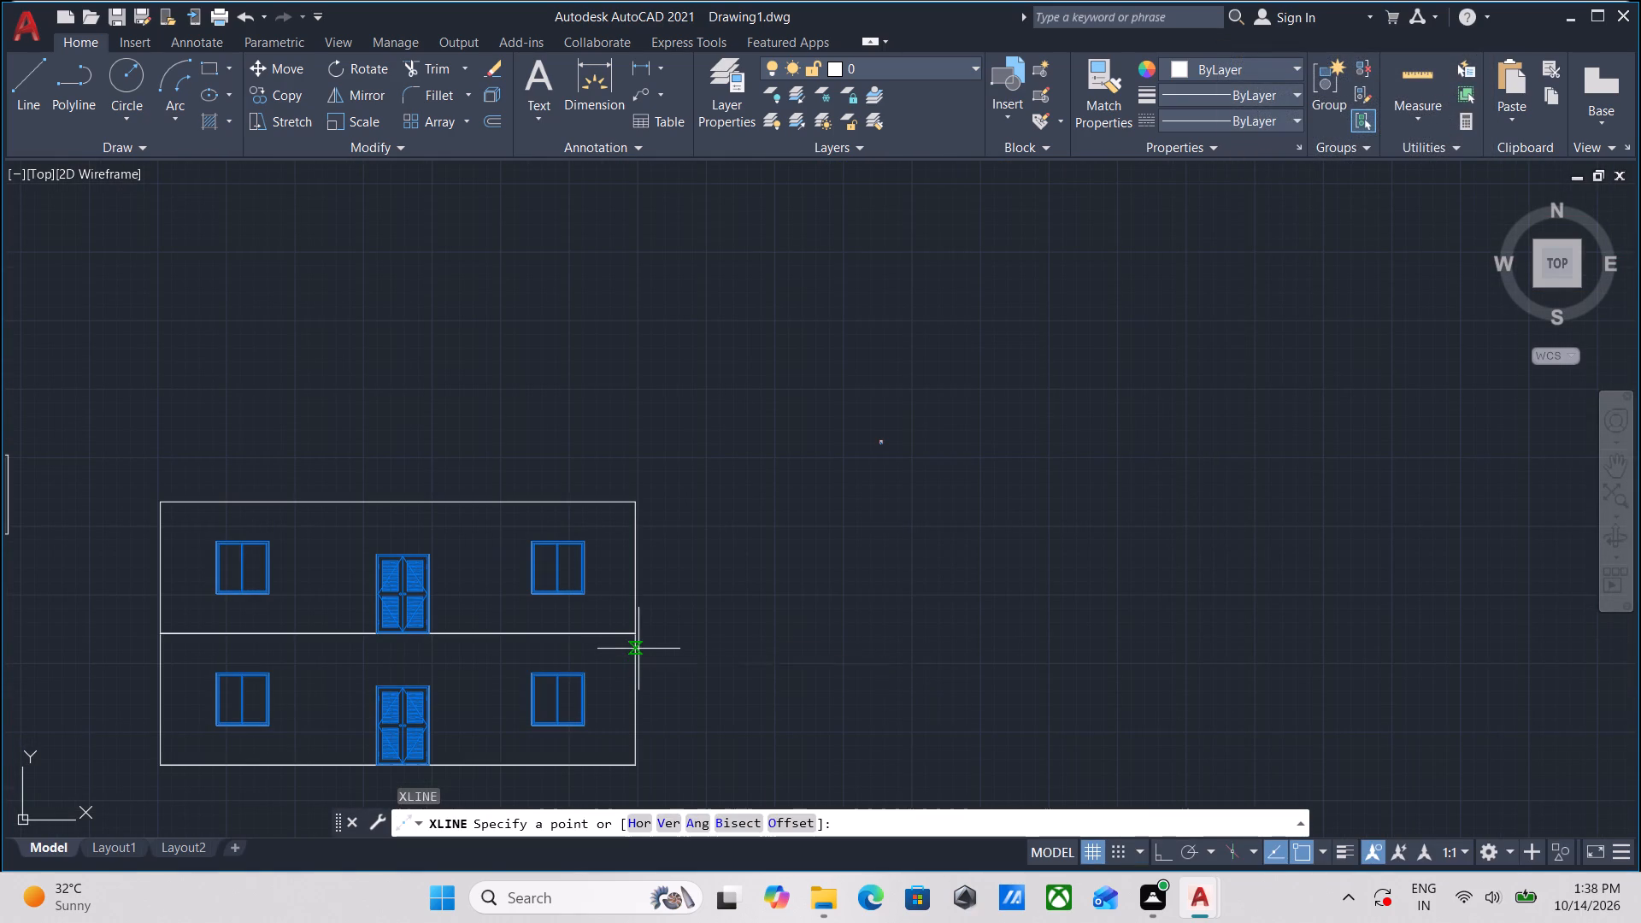
{"action": "key", "text": "F8"}
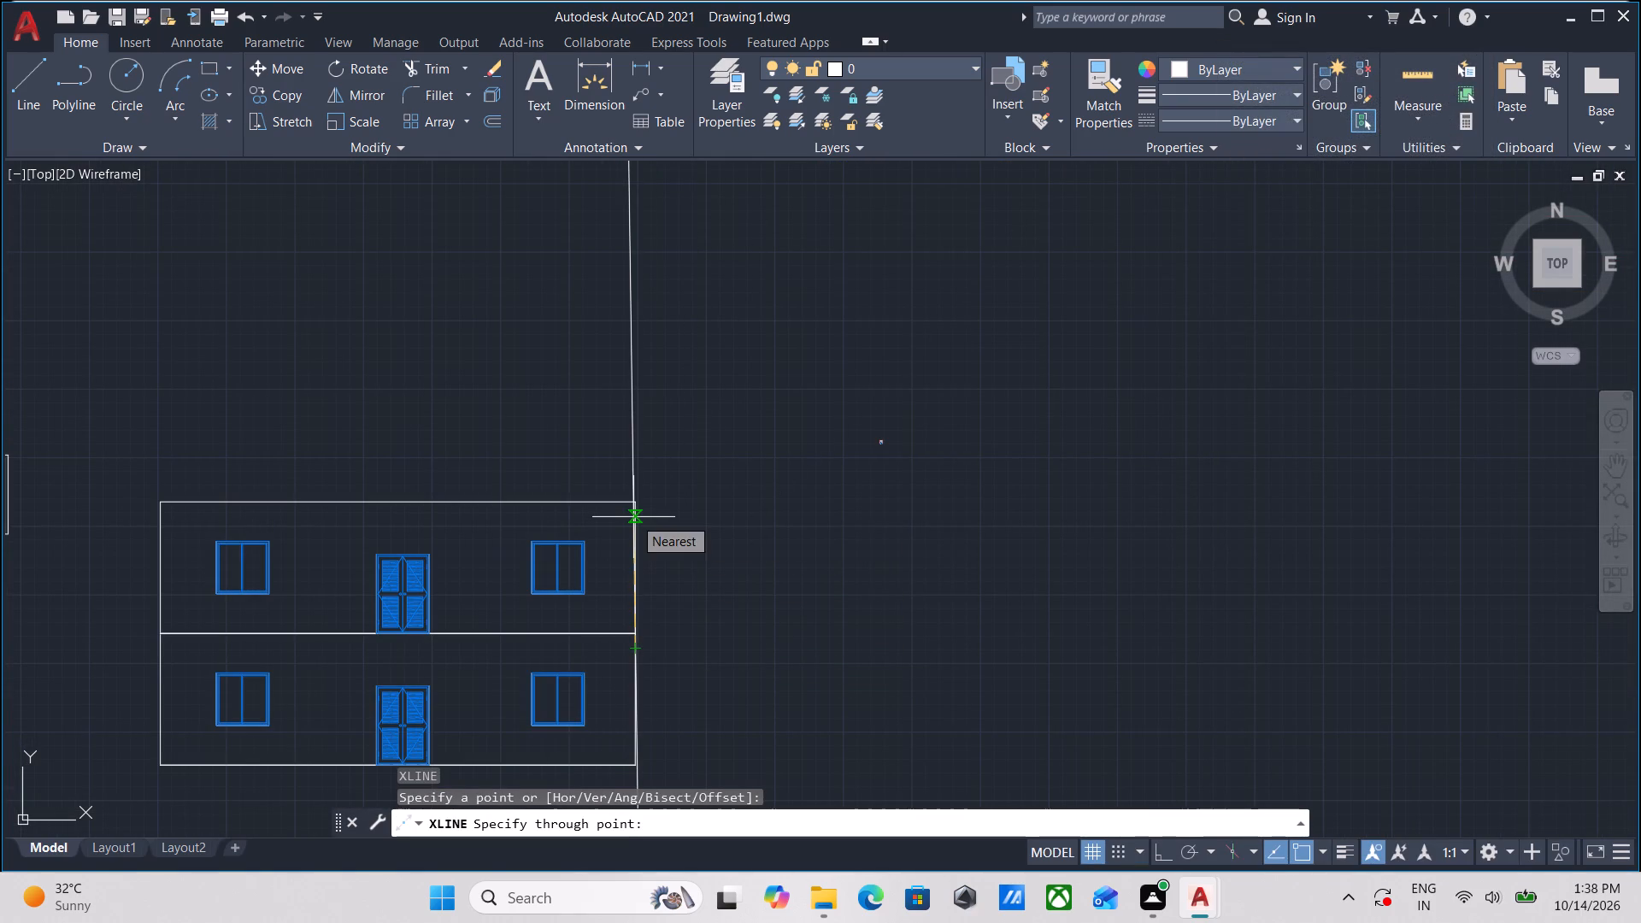
{"action": "left_click", "coordinate": [650, 350]}
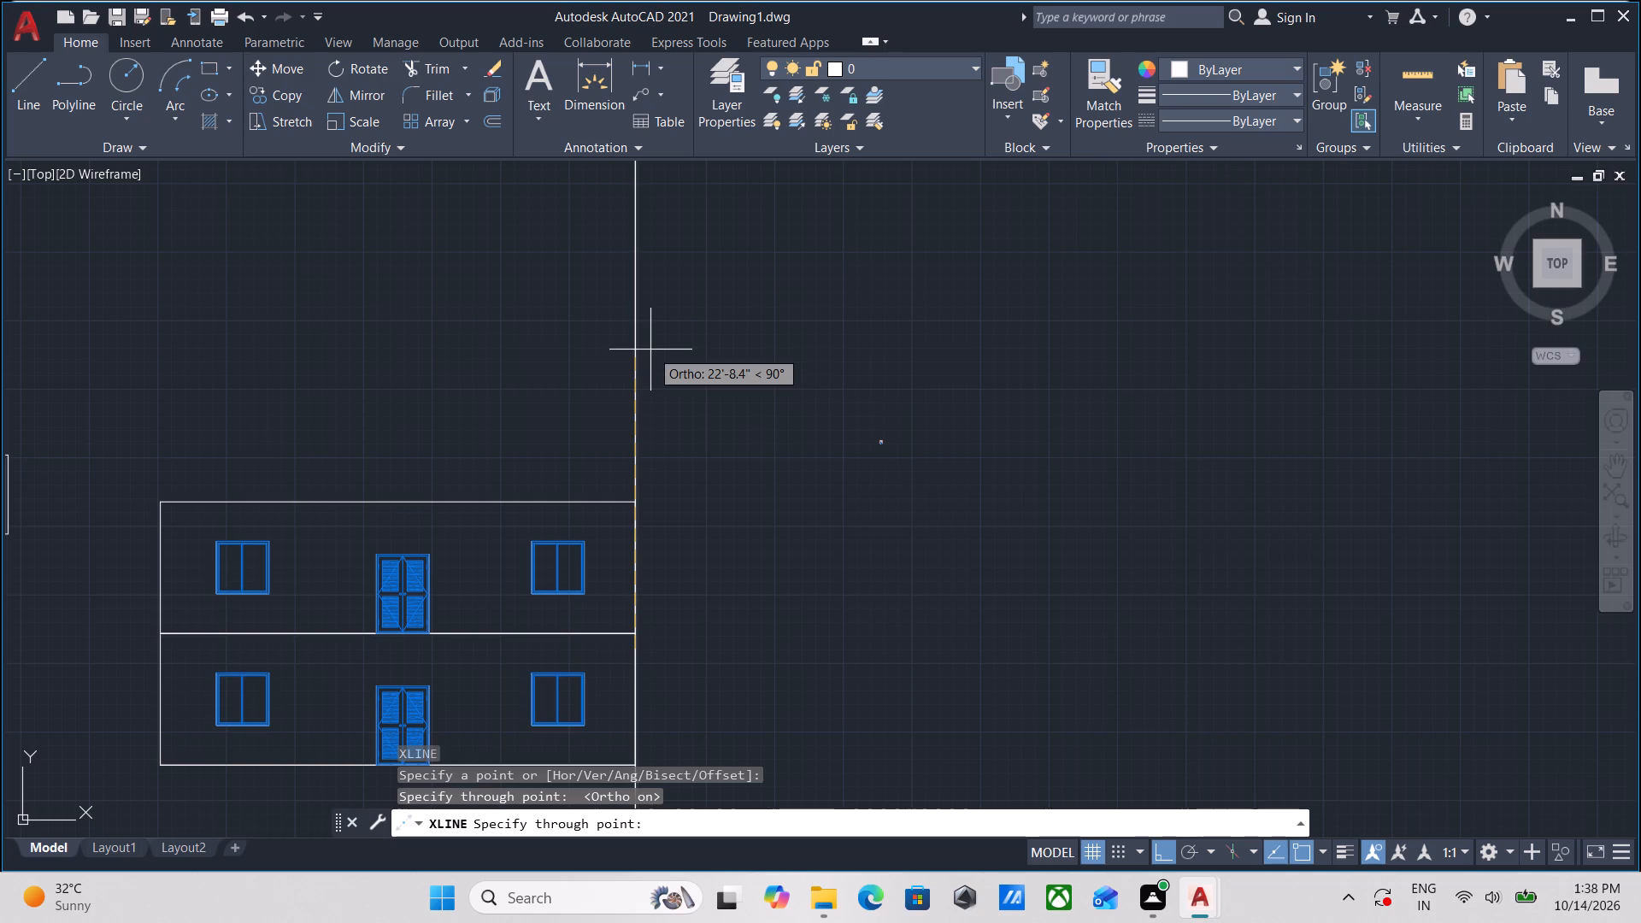
{"action": "key", "text": "Escape"}
Copy the whole 1,2,3,4 floors plan from its building's lower-right corner onto the vertical construction line above the two-storey elevation.
{"action": "scroll", "coordinate": [845, 473], "scroll_direction": "down", "scroll_amount": 2}
{"action": "middle_click_drag", "start_coordinate": [845, 473], "coordinate": [461, 670]}
{"action": "middle_click_drag", "start_coordinate": [762, 445], "coordinate": [662, 520]}
{"action": "scroll", "coordinate": [787, 552], "scroll_direction": "up", "scroll_amount": 2}
{"action": "left_click_drag", "start_coordinate": [787, 552], "coordinate": [747, 502]}
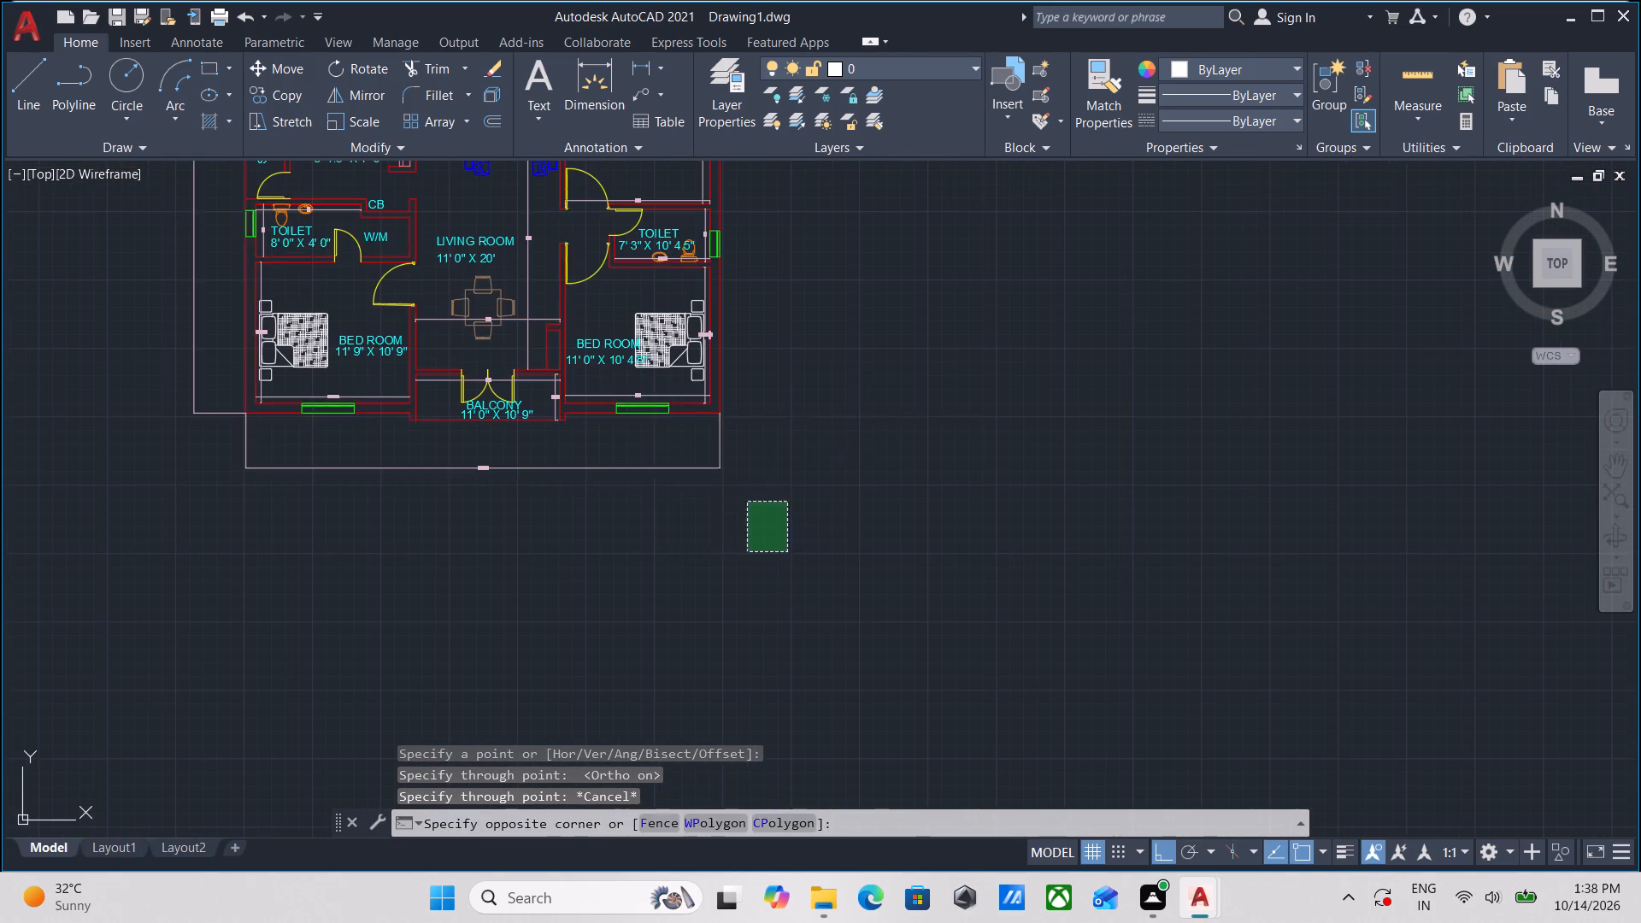
{"action": "left_click", "coordinate": [627, 362]}
{"action": "key", "text": "c"}
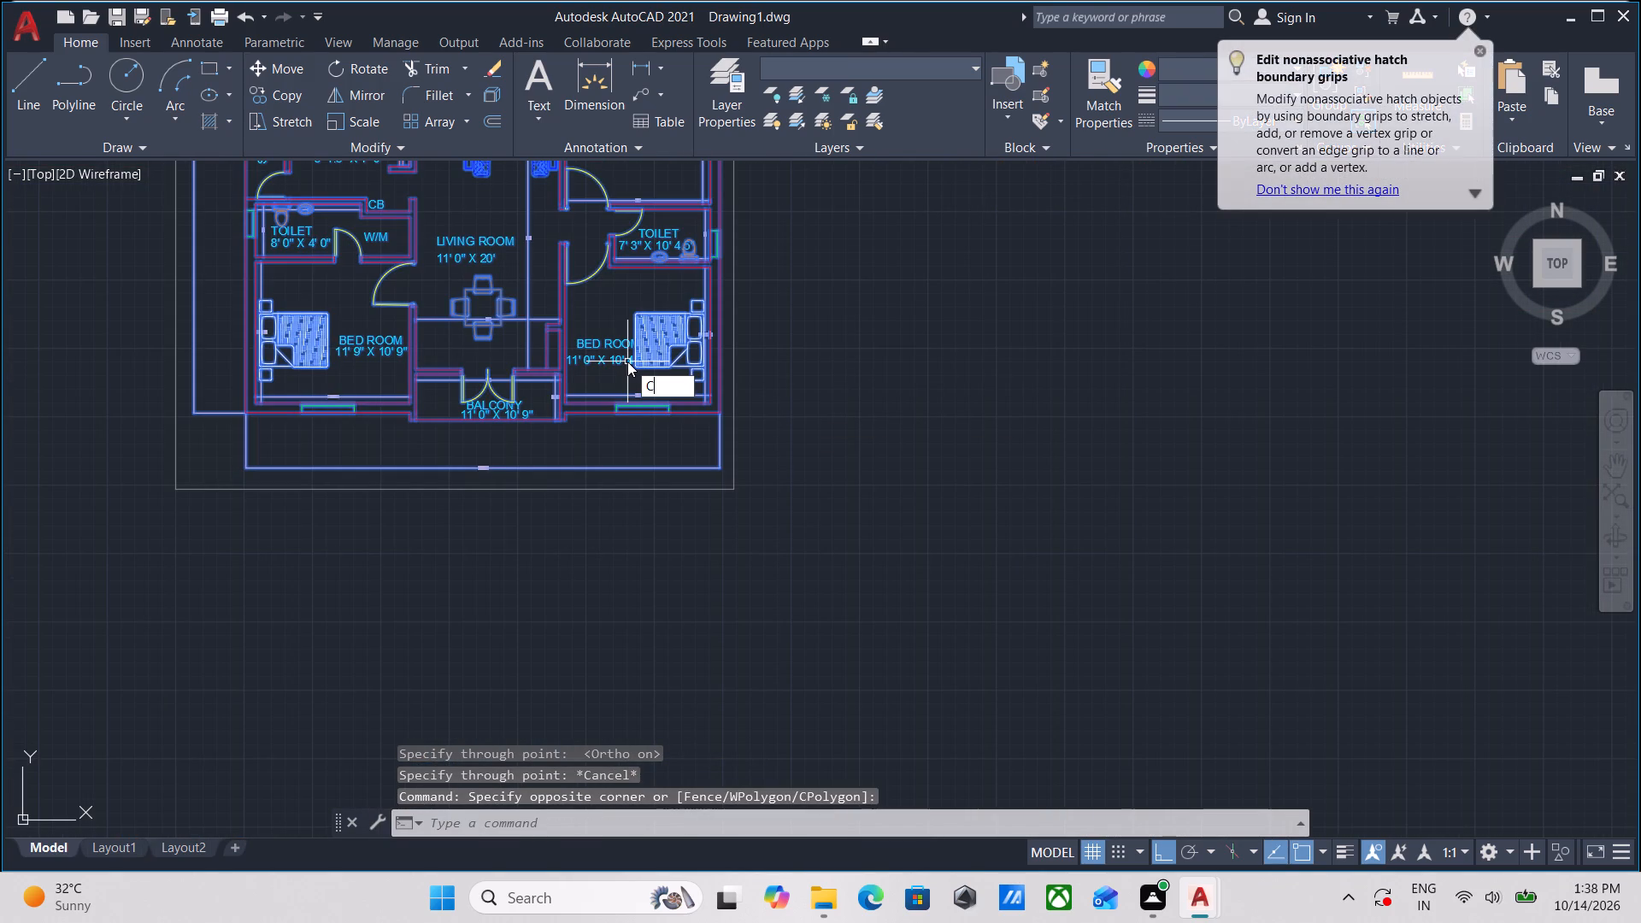
{"action": "key", "text": "o"}
{"action": "key", "text": "Return"}
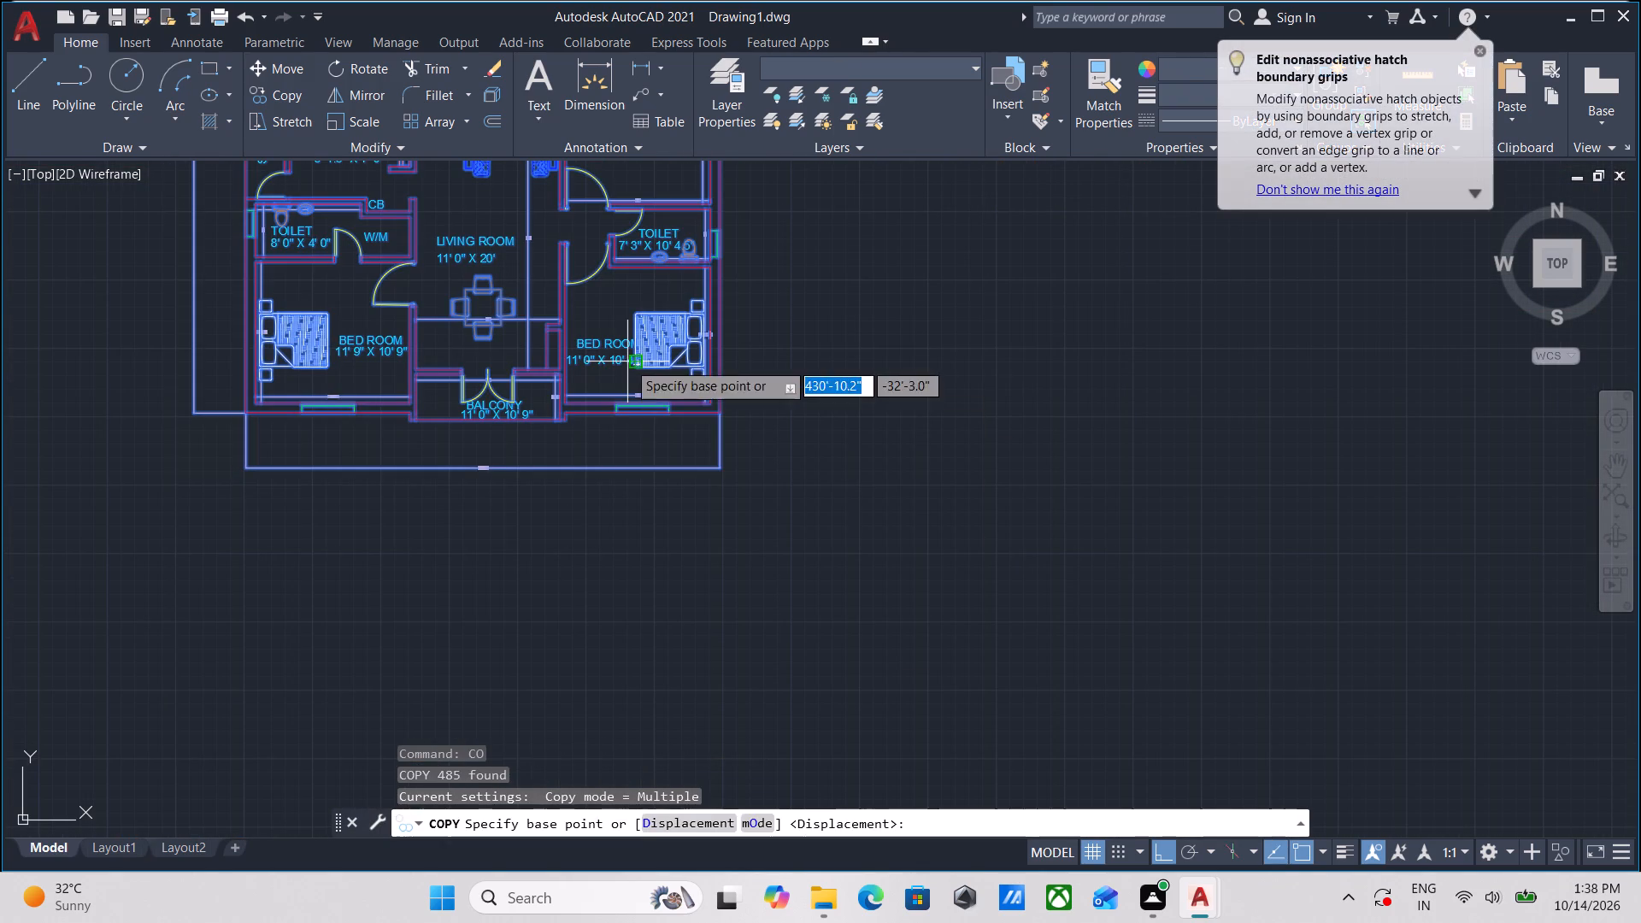
{"action": "scroll", "coordinate": [703, 451], "scroll_direction": "up", "scroll_amount": 2}
{"action": "left_click", "coordinate": [744, 350]}
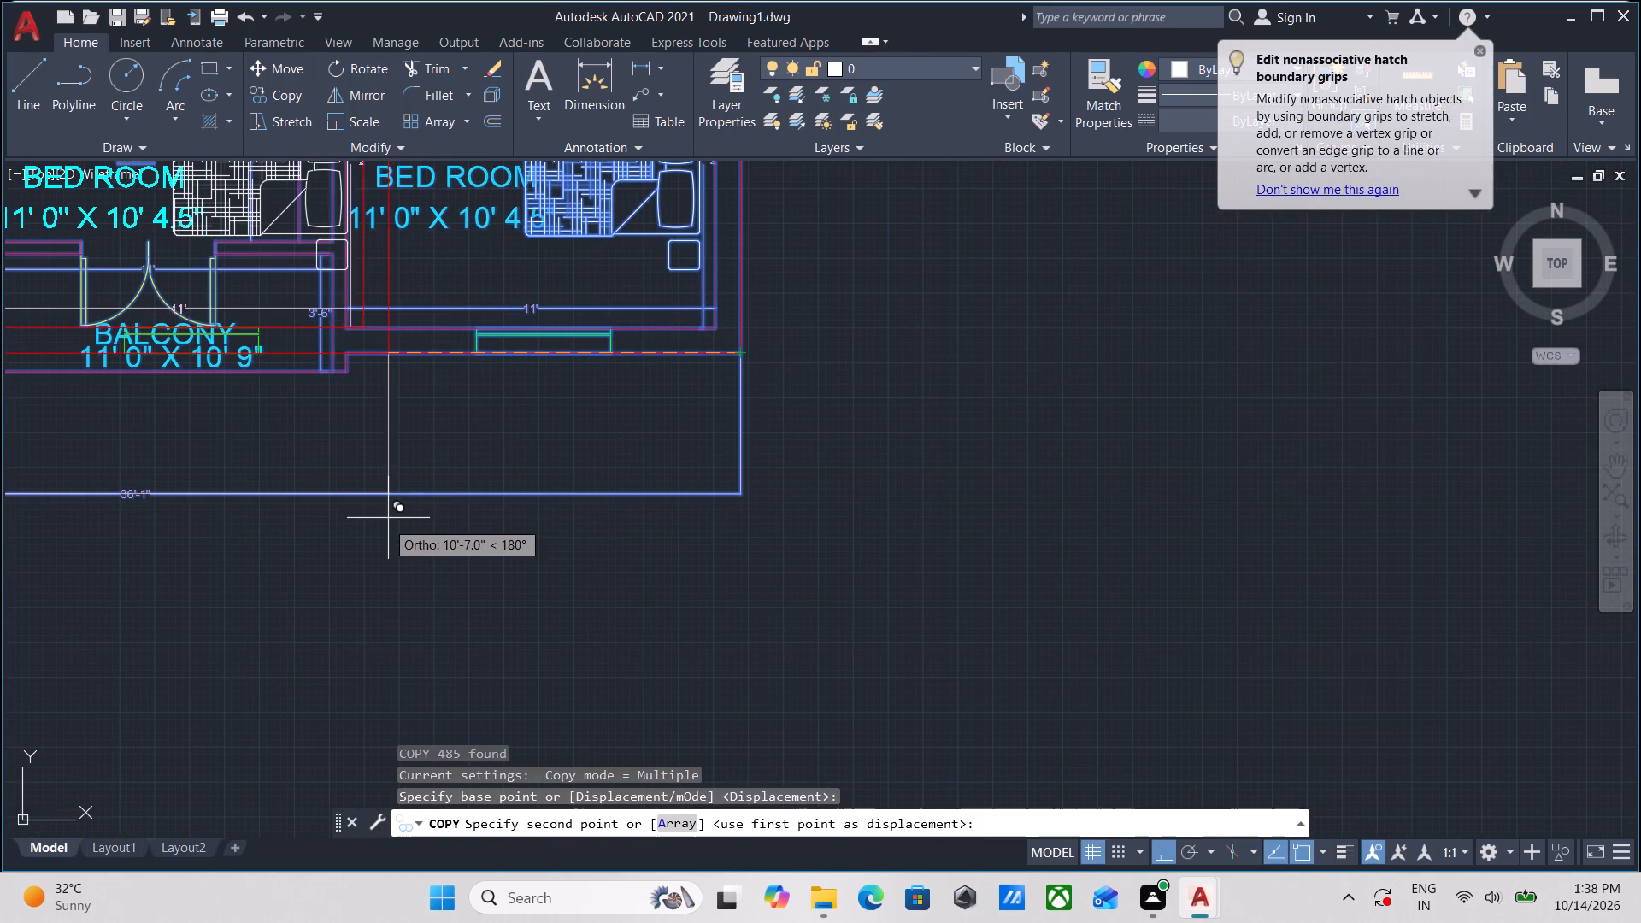
{"action": "key", "text": "F8"}
{"action": "scroll", "coordinate": [384, 533], "scroll_direction": "down", "scroll_amount": 3}
{"action": "middle_click_drag", "start_coordinate": [363, 559], "coordinate": [1344, 373]}
{"action": "scroll", "coordinate": [1070, 461], "scroll_direction": "down", "scroll_amount": 1}
{"action": "middle_click_drag", "start_coordinate": [1068, 461], "coordinate": [1273, 403]}
{"action": "scroll", "coordinate": [1012, 465], "scroll_direction": "up", "scroll_amount": 2}
{"action": "middle_click", "coordinate": [1016, 421]}
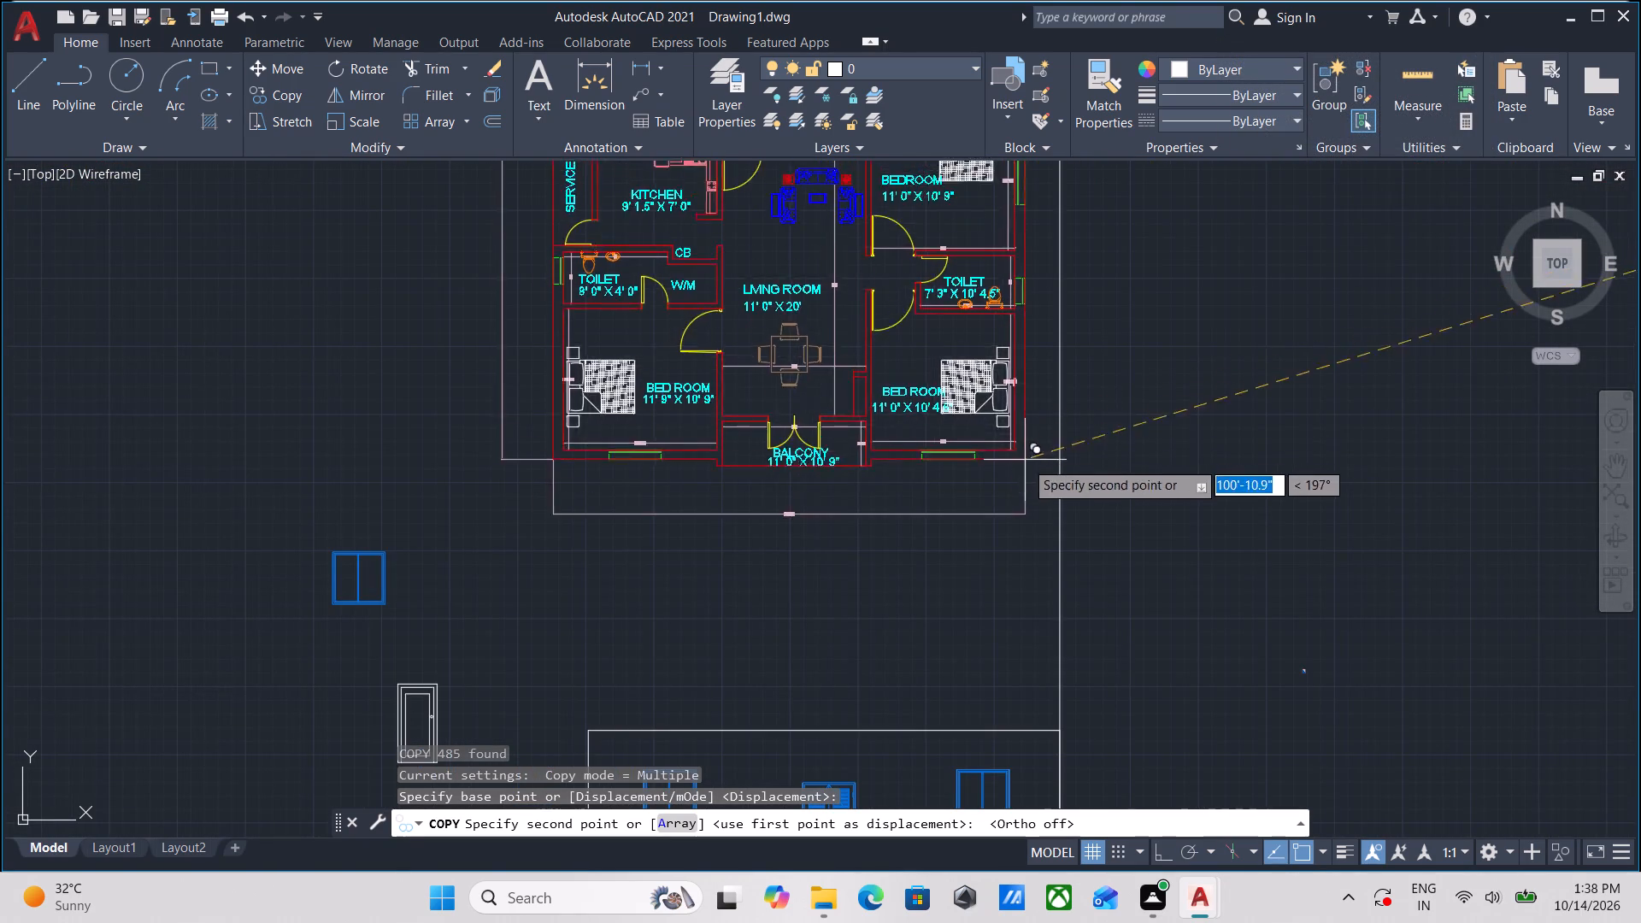
{"action": "scroll", "coordinate": [1046, 373], "scroll_direction": "down", "scroll_amount": 1}
{"action": "middle_click_drag", "start_coordinate": [1046, 373], "coordinate": [1031, 482]}
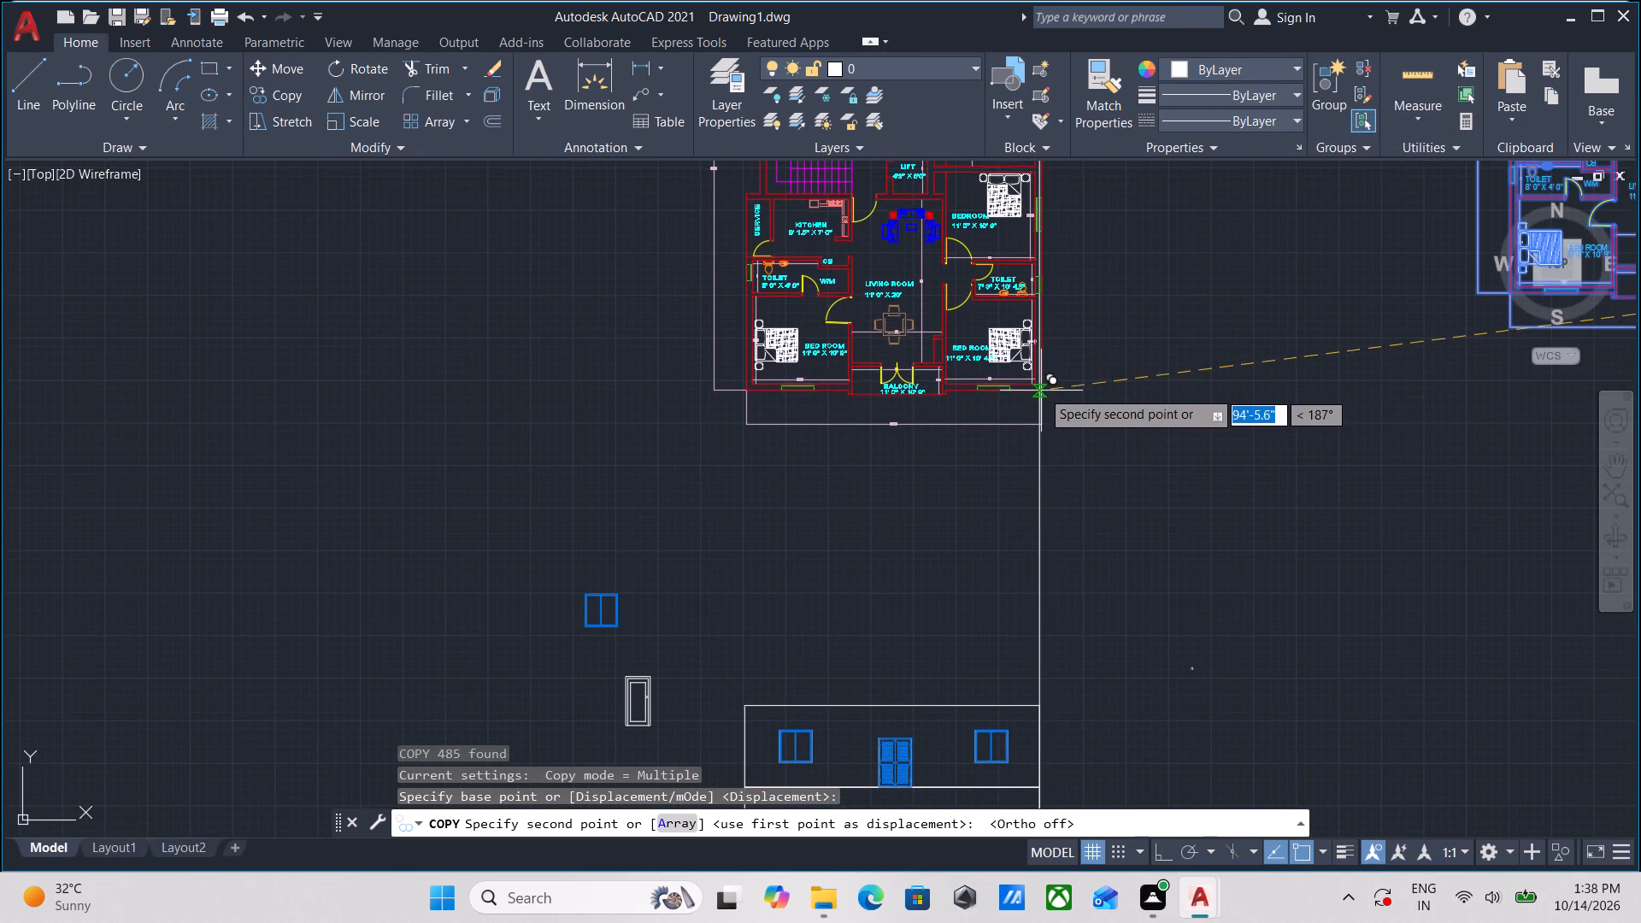
{"action": "scroll", "coordinate": [1041, 390], "scroll_direction": "up", "scroll_amount": 3}
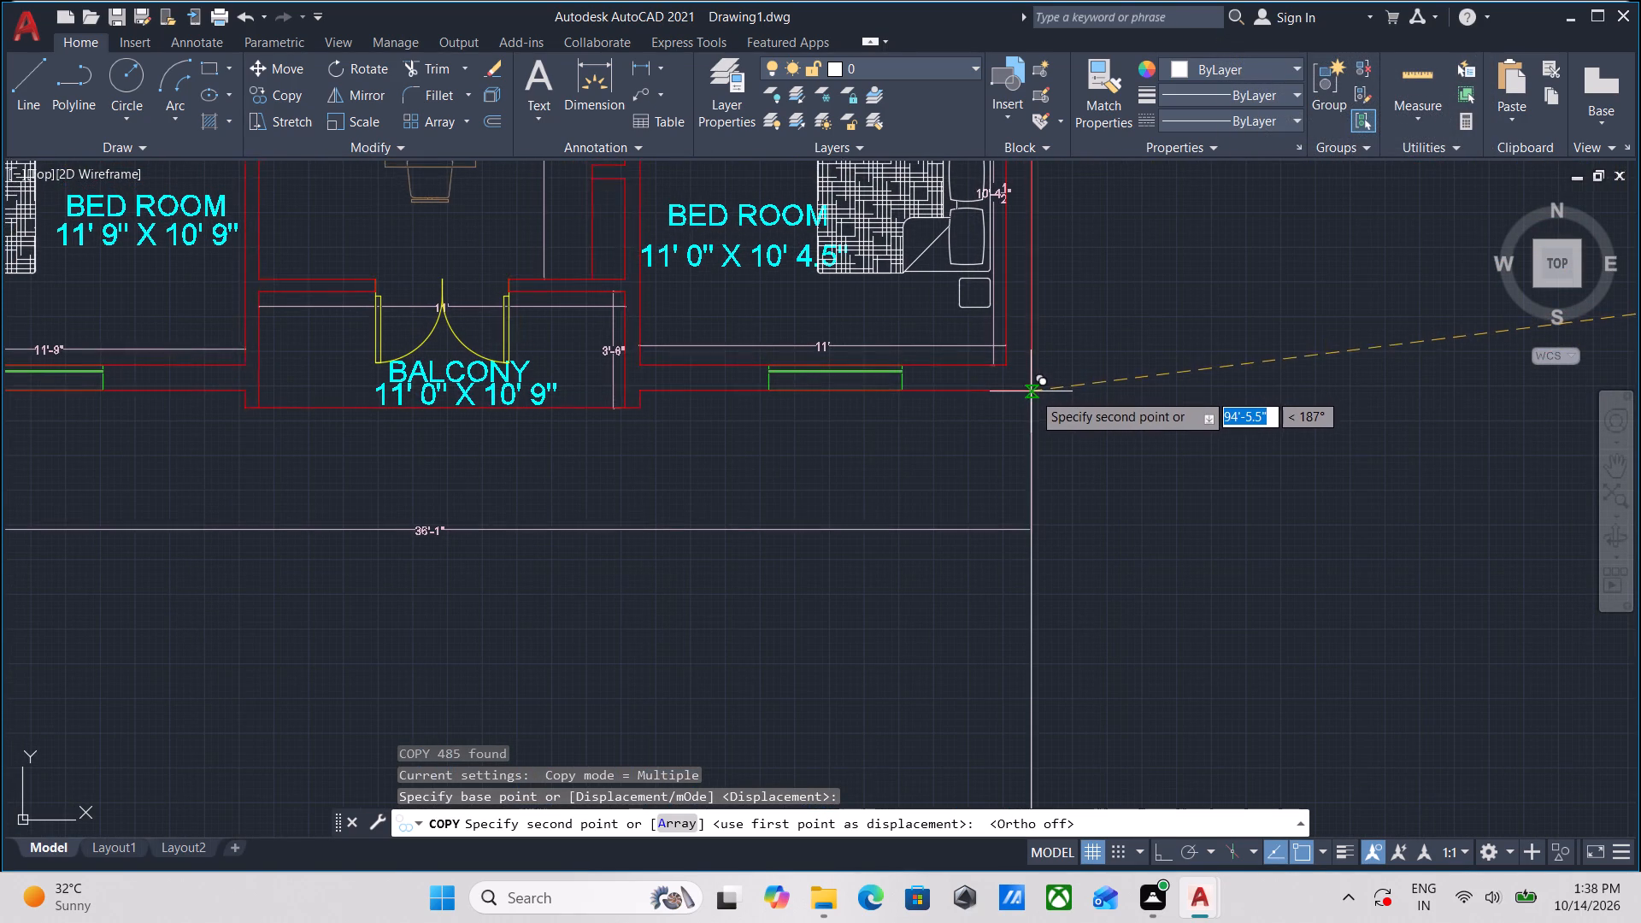
{"action": "left_click", "coordinate": [1032, 393]}
{"action": "scroll", "coordinate": [1051, 372], "scroll_direction": "down", "scroll_amount": 2}
{"action": "middle_click_drag", "start_coordinate": [1049, 373], "coordinate": [1042, 344]}
{"action": "key", "text": "Escape"}
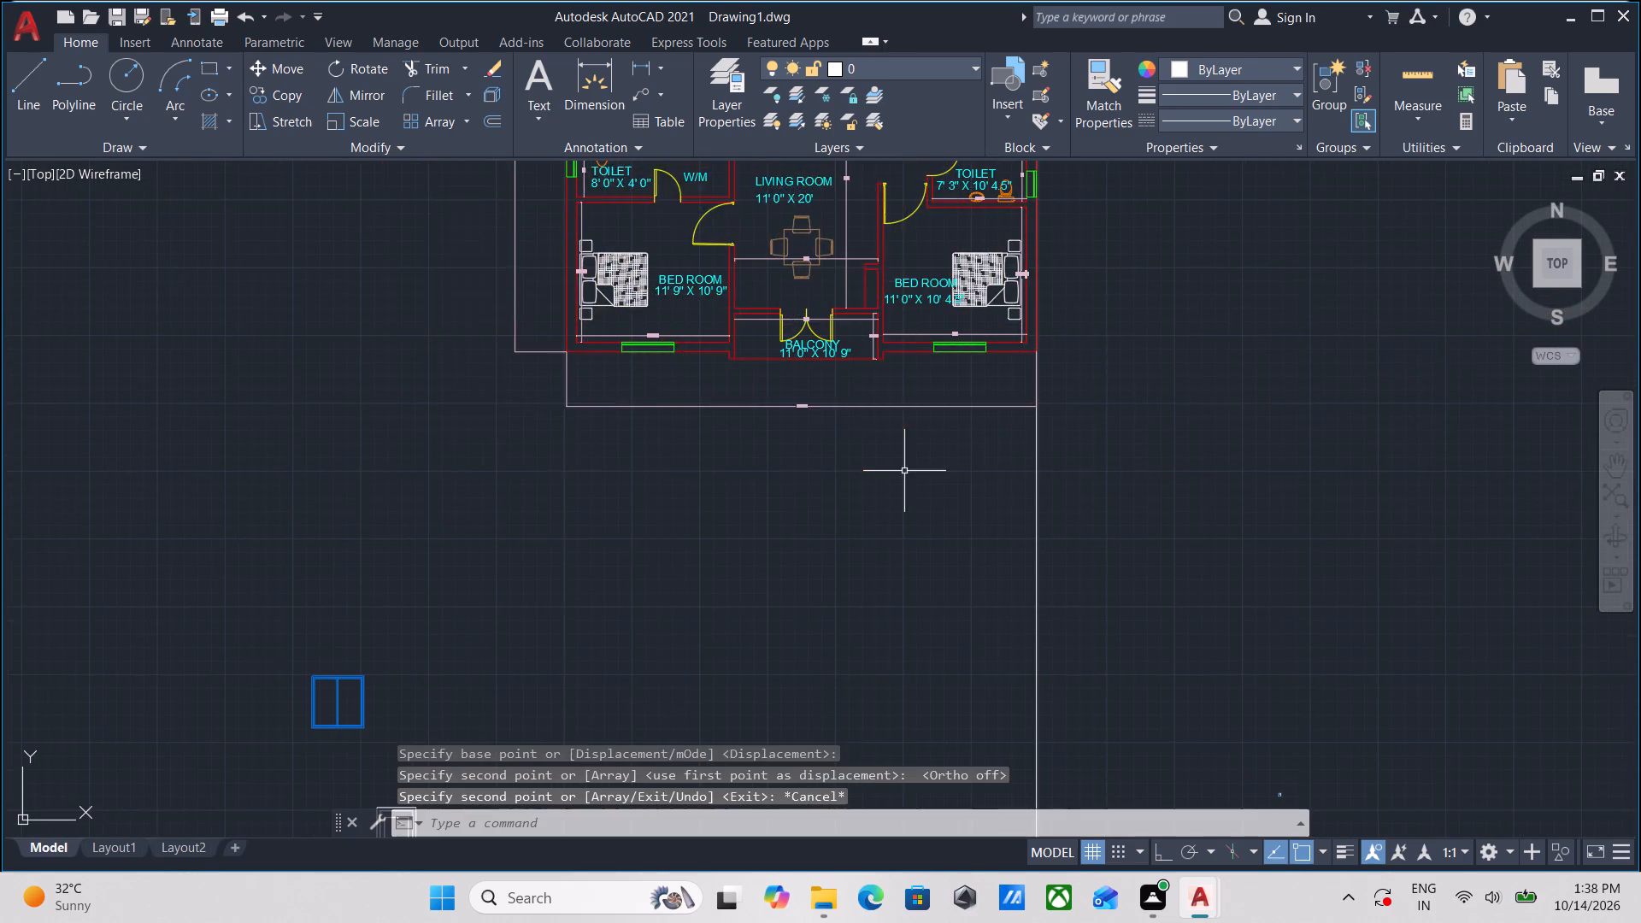
Erase the double door from the upper storey of the elevation.
{"action": "middle_click_drag", "start_coordinate": [899, 436], "coordinate": [903, 288]}
{"action": "scroll", "coordinate": [882, 510], "scroll_direction": "down", "scroll_amount": 1}
{"action": "middle_click_drag", "start_coordinate": [881, 515], "coordinate": [903, 390]}
{"action": "middle_click_drag", "start_coordinate": [889, 383], "coordinate": [803, 526]}
{"action": "scroll", "coordinate": [758, 409], "scroll_direction": "up", "scroll_amount": 1}
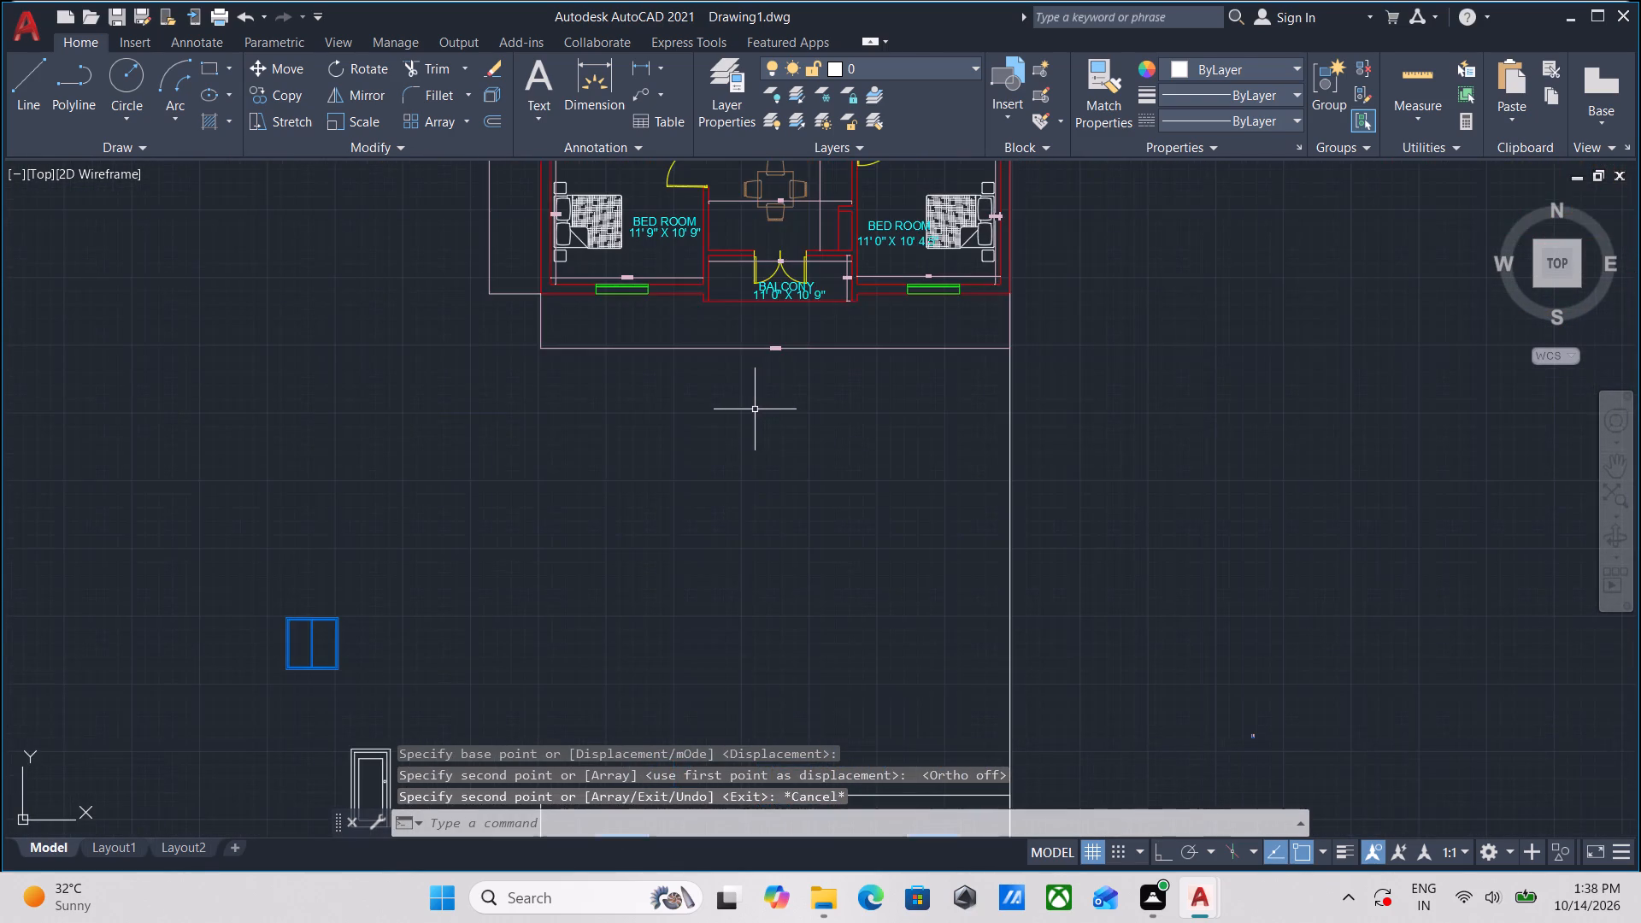
{"action": "middle_click_drag", "start_coordinate": [755, 409], "coordinate": [704, 462]}
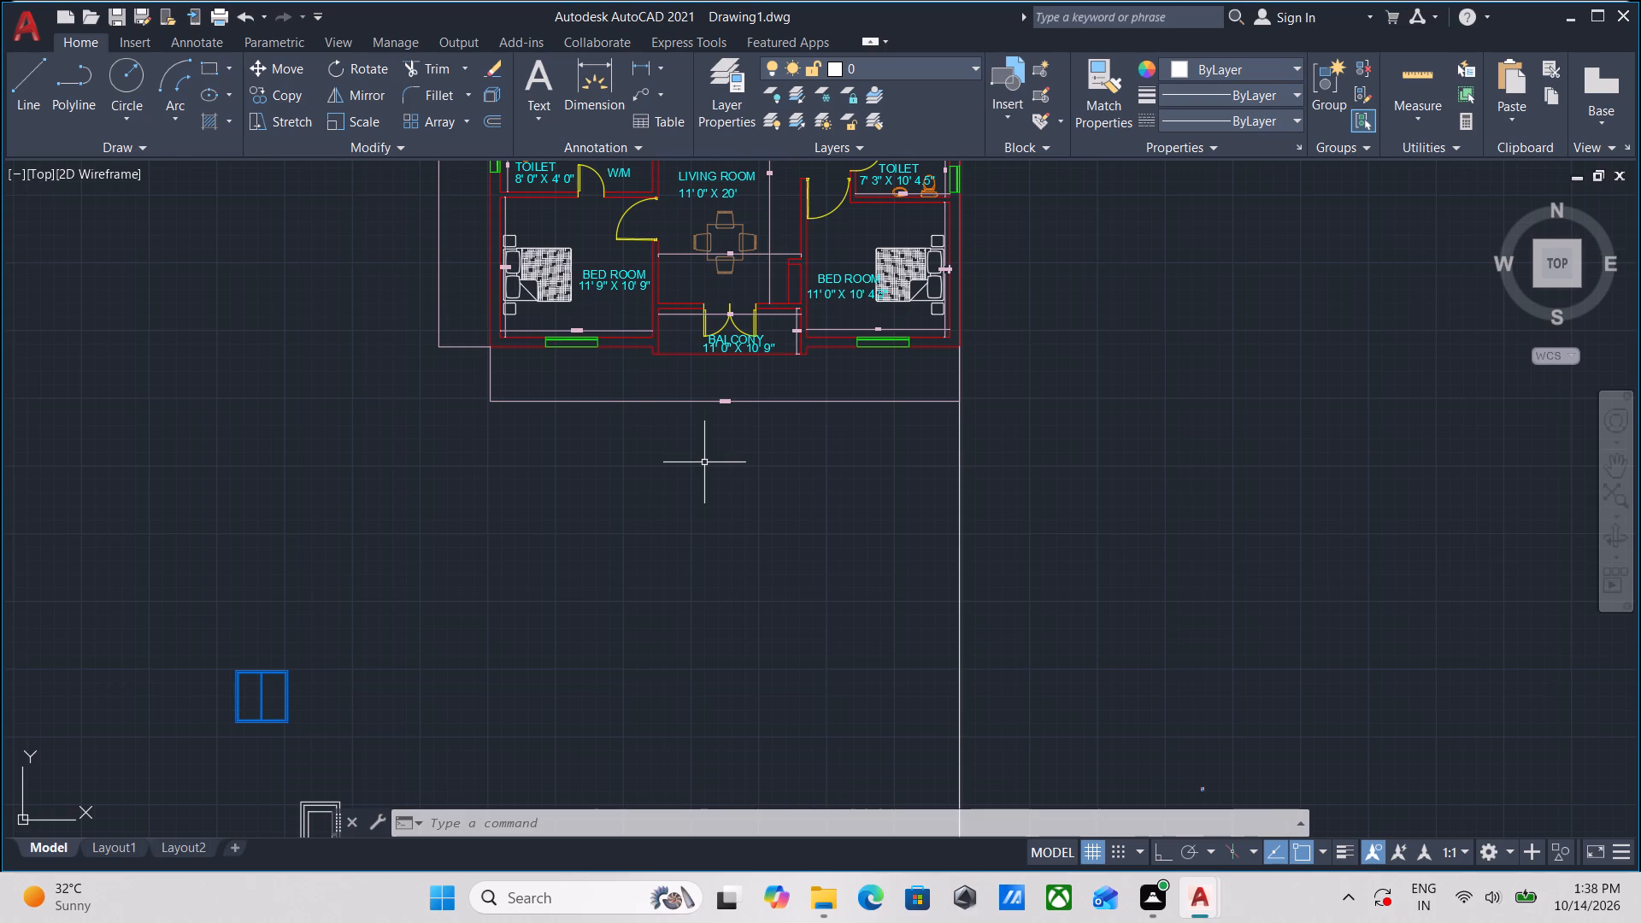
{"action": "middle_click_drag", "start_coordinate": [704, 462], "coordinate": [683, 350]}
{"action": "scroll", "coordinate": [678, 351], "scroll_direction": "down", "scroll_amount": 1}
{"action": "middle_click_drag", "start_coordinate": [670, 377], "coordinate": [673, 365]}
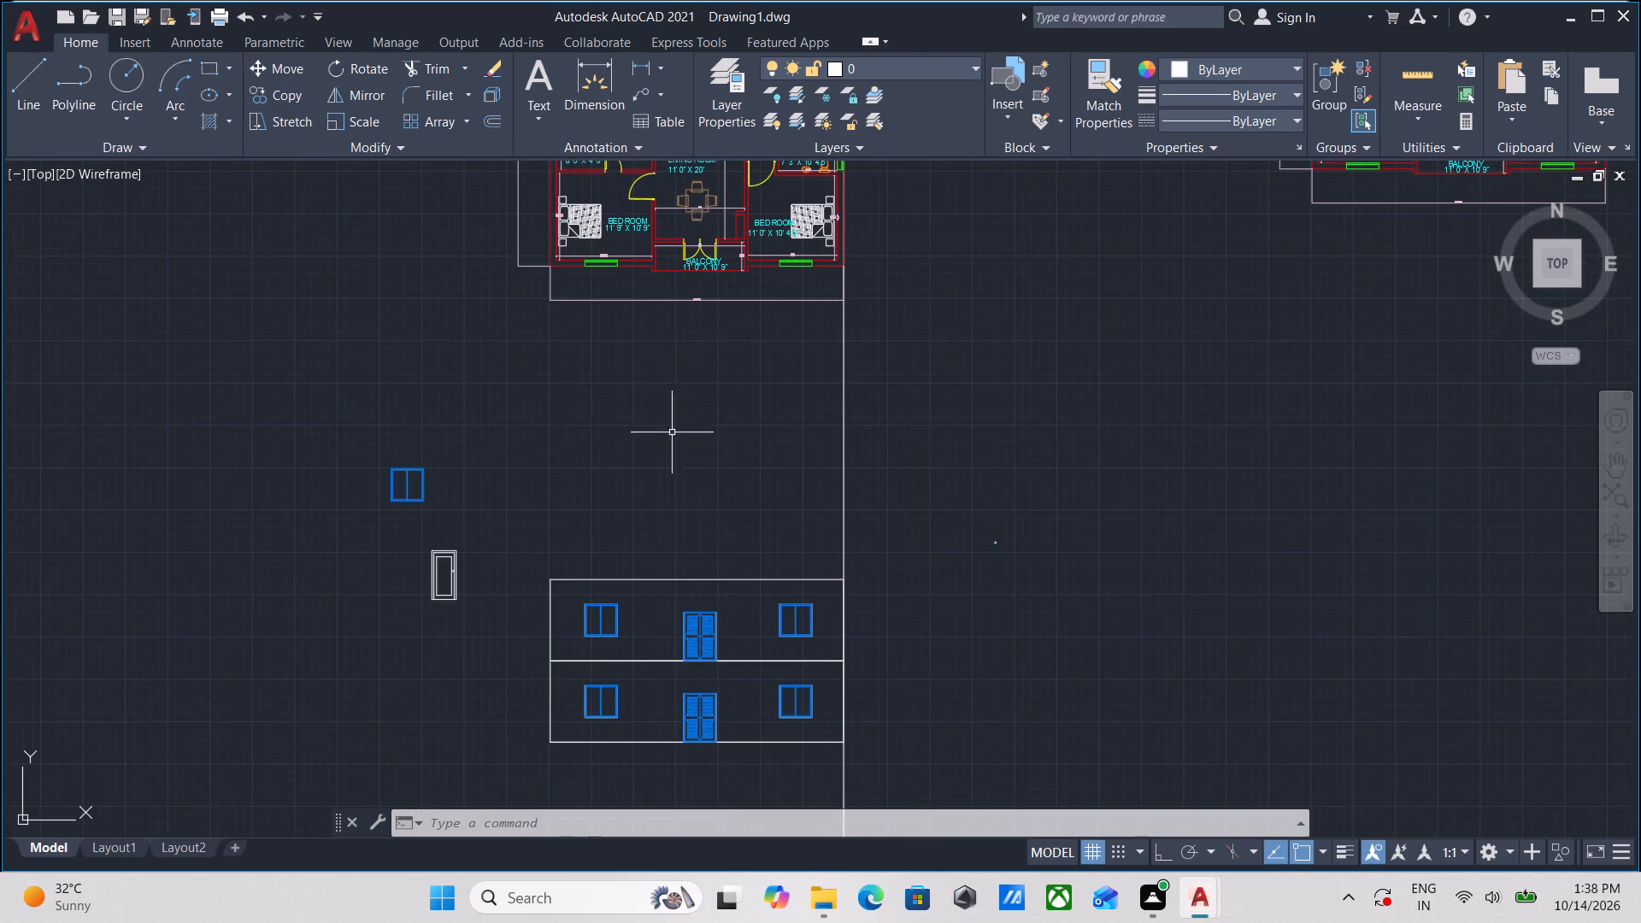
{"action": "scroll", "coordinate": [720, 682], "scroll_direction": "up", "scroll_amount": 2}
{"action": "left_click_drag", "start_coordinate": [734, 479], "coordinate": [703, 503]}
{"action": "left_click", "coordinate": [677, 533]}
{"action": "right_click", "coordinate": [677, 533]}
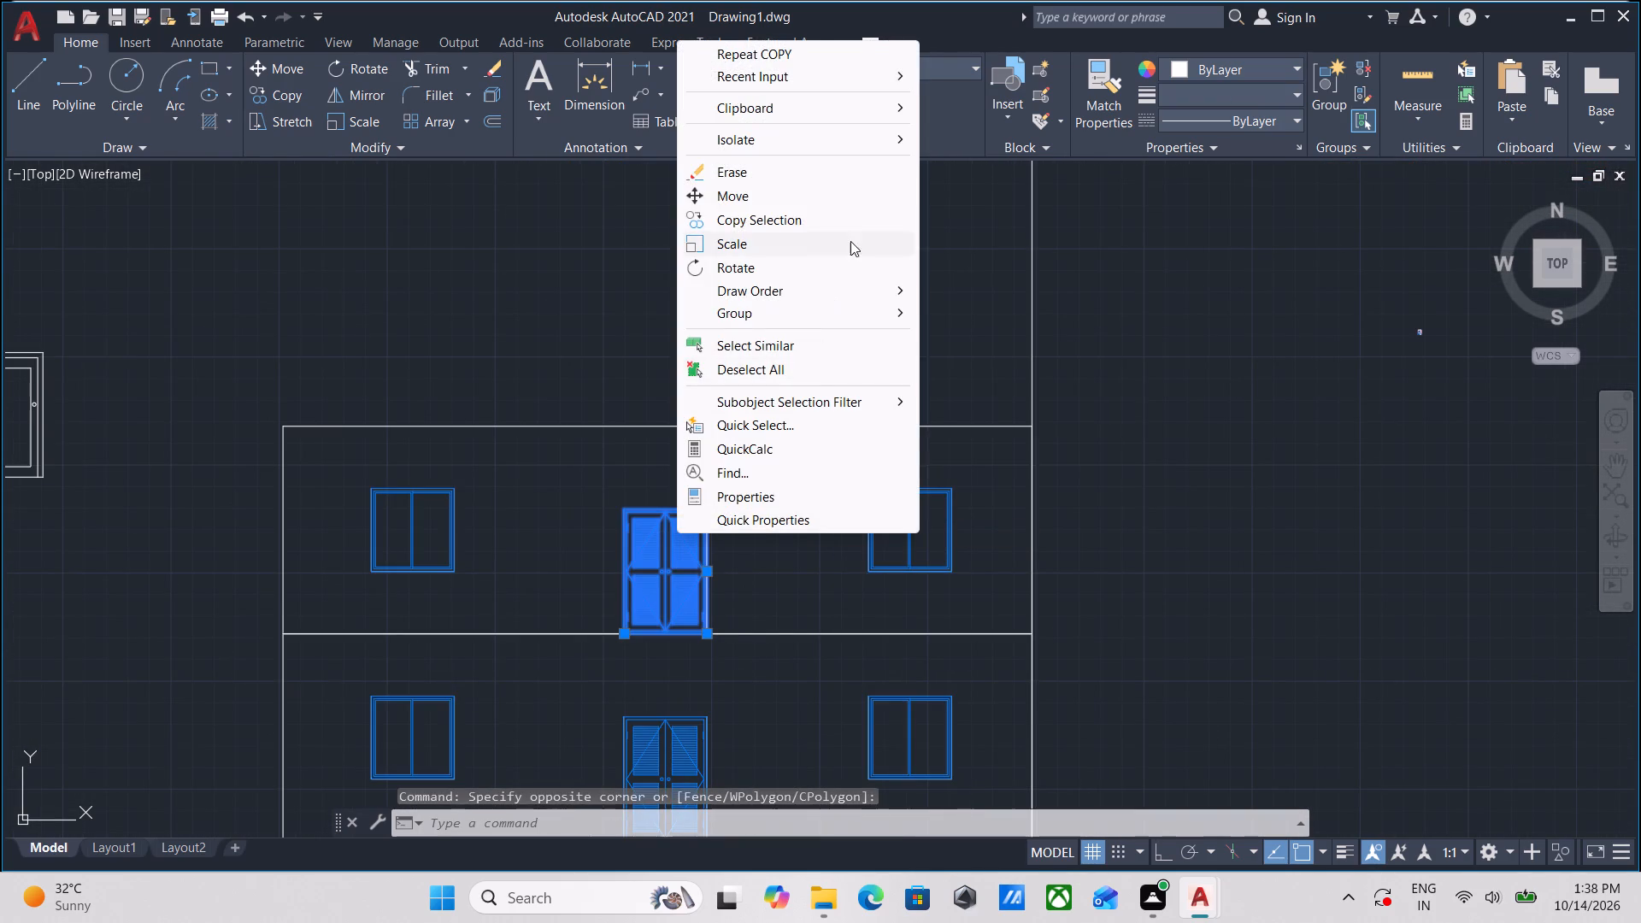
{"action": "left_click", "coordinate": [820, 168]}
Erase the leftover short vertical line where the upper storey's door stood.
{"action": "scroll", "coordinate": [691, 341], "scroll_direction": "down", "scroll_amount": 1}
{"action": "middle_click_drag", "start_coordinate": [675, 354], "coordinate": [575, 532]}
{"action": "left_click", "coordinate": [576, 658]}
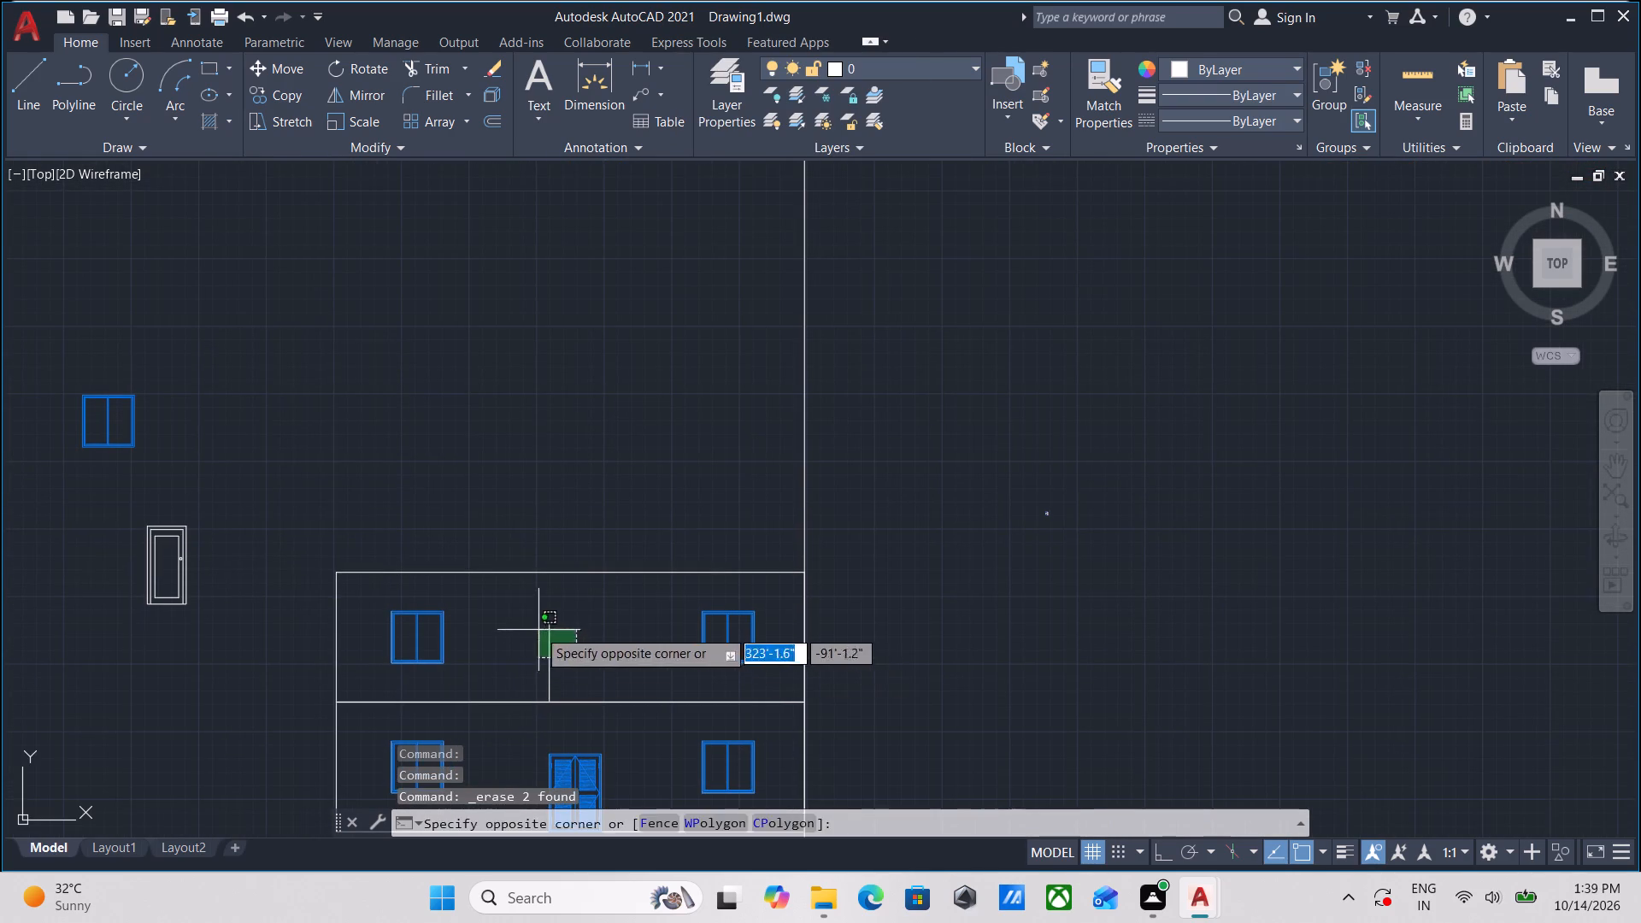
{"action": "left_click", "coordinate": [538, 629]}
{"action": "right_click", "coordinate": [538, 629]}
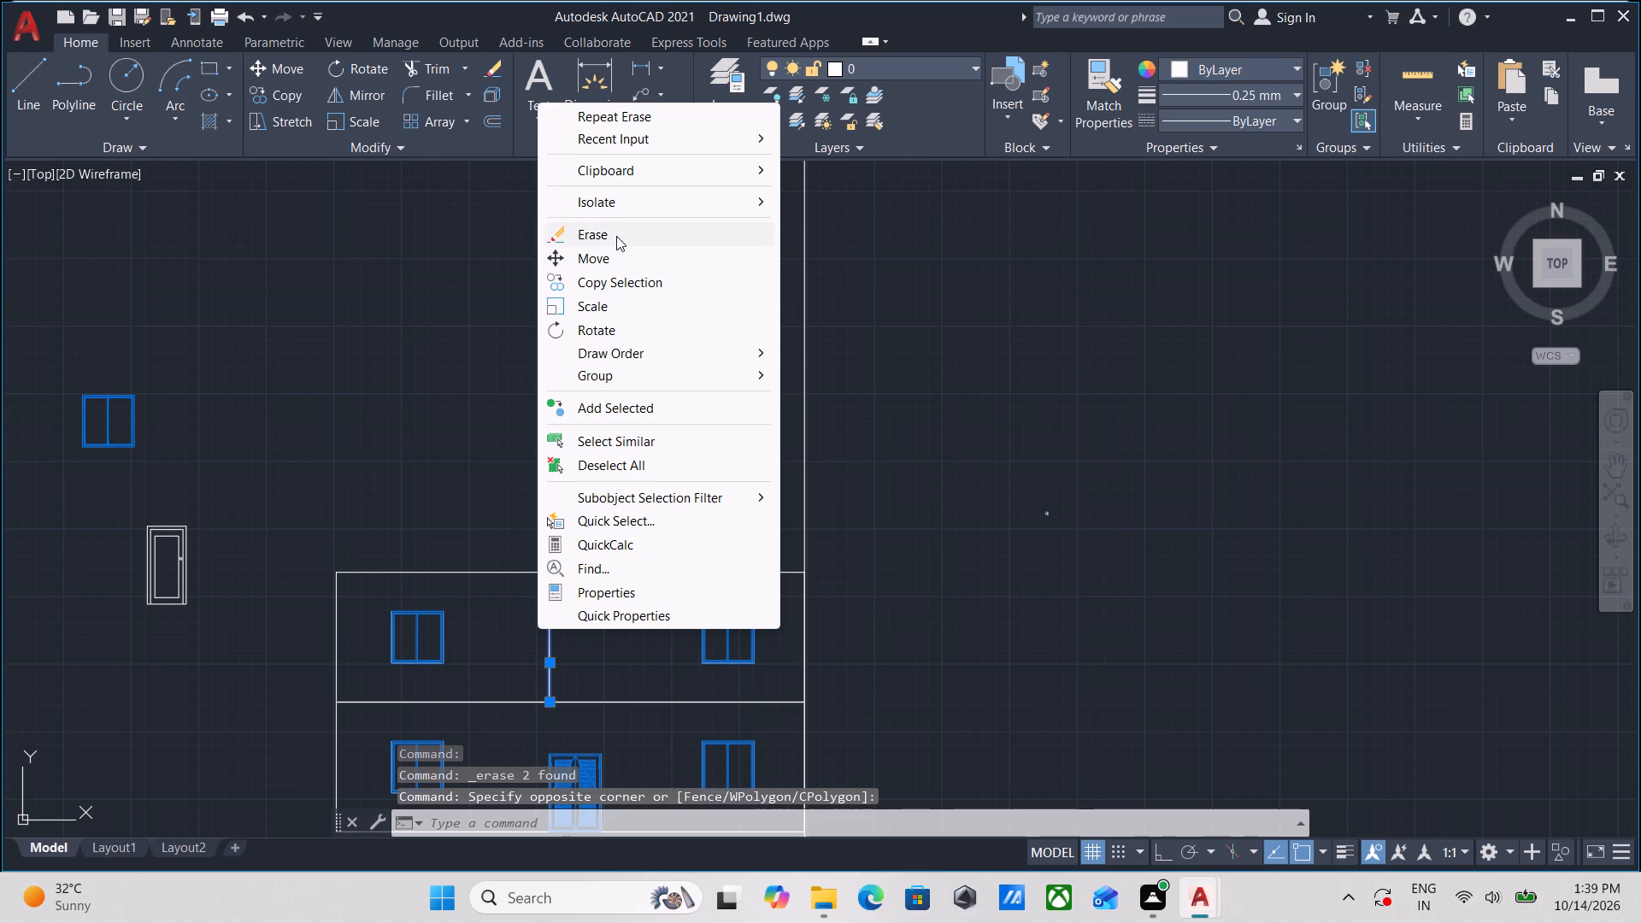
{"action": "left_click", "coordinate": [616, 236]}
Draw a vertical construction line through the inner lower-right corner of the copied plan's balcony, with Ortho turned on.
{"action": "middle_click_drag", "start_coordinate": [607, 377], "coordinate": [496, 656]}
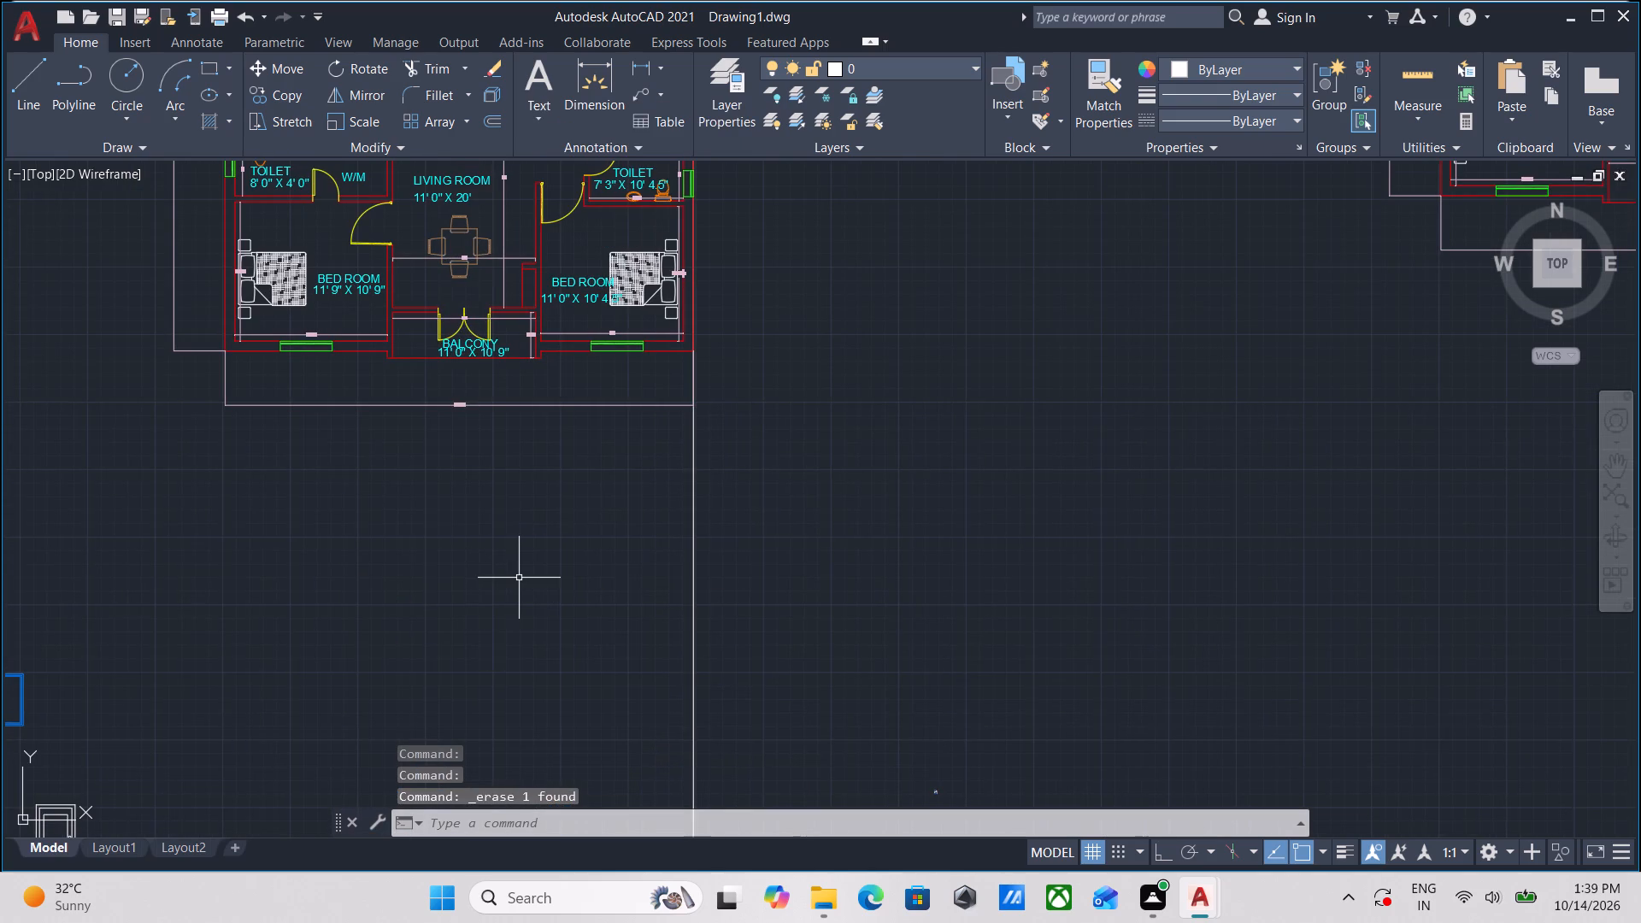
{"action": "type", "text": "XL"}
{"action": "key", "text": "Return"}
{"action": "scroll", "coordinate": [408, 359], "scroll_direction": "up", "scroll_amount": 2}
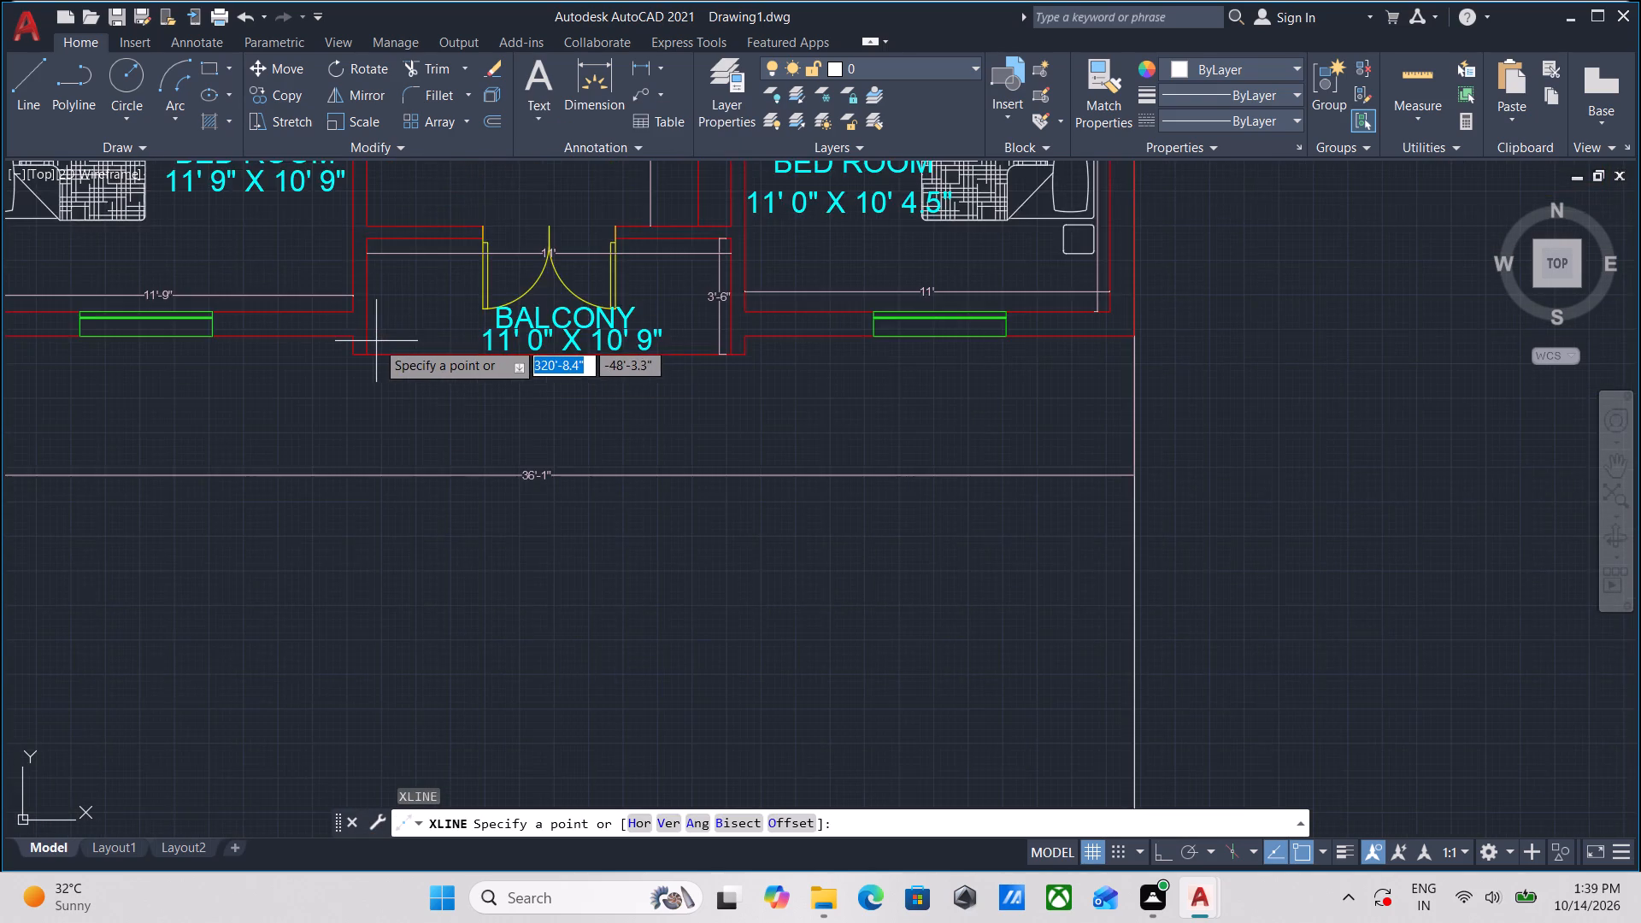
{"action": "scroll", "coordinate": [375, 341], "scroll_direction": "up", "scroll_amount": 1}
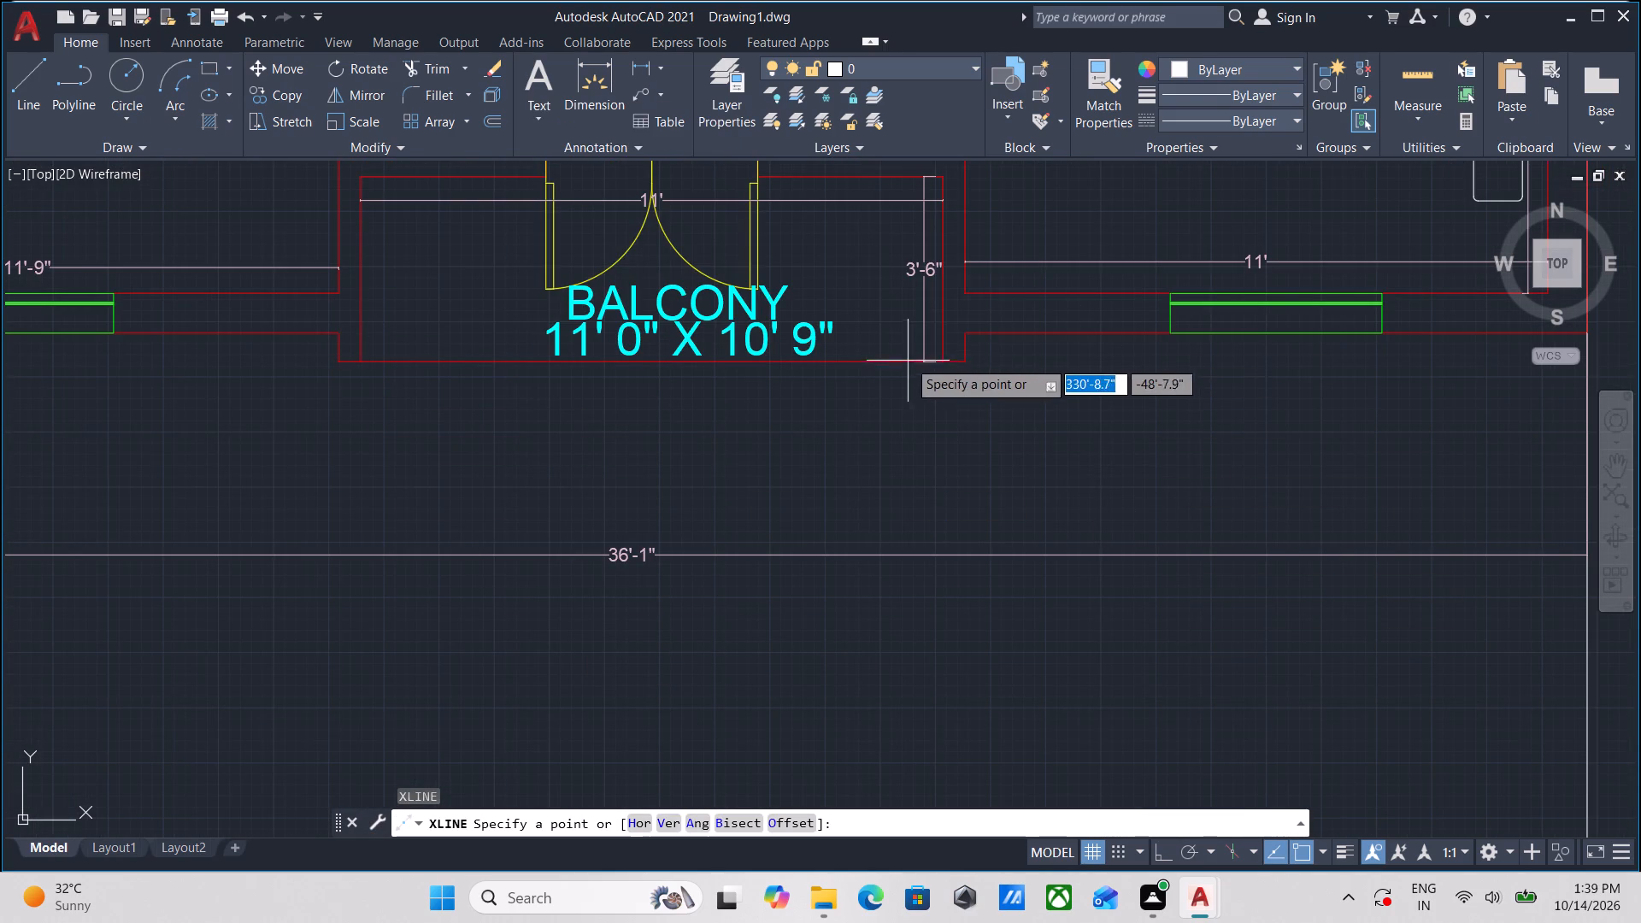
{"action": "left_click", "coordinate": [947, 360]}
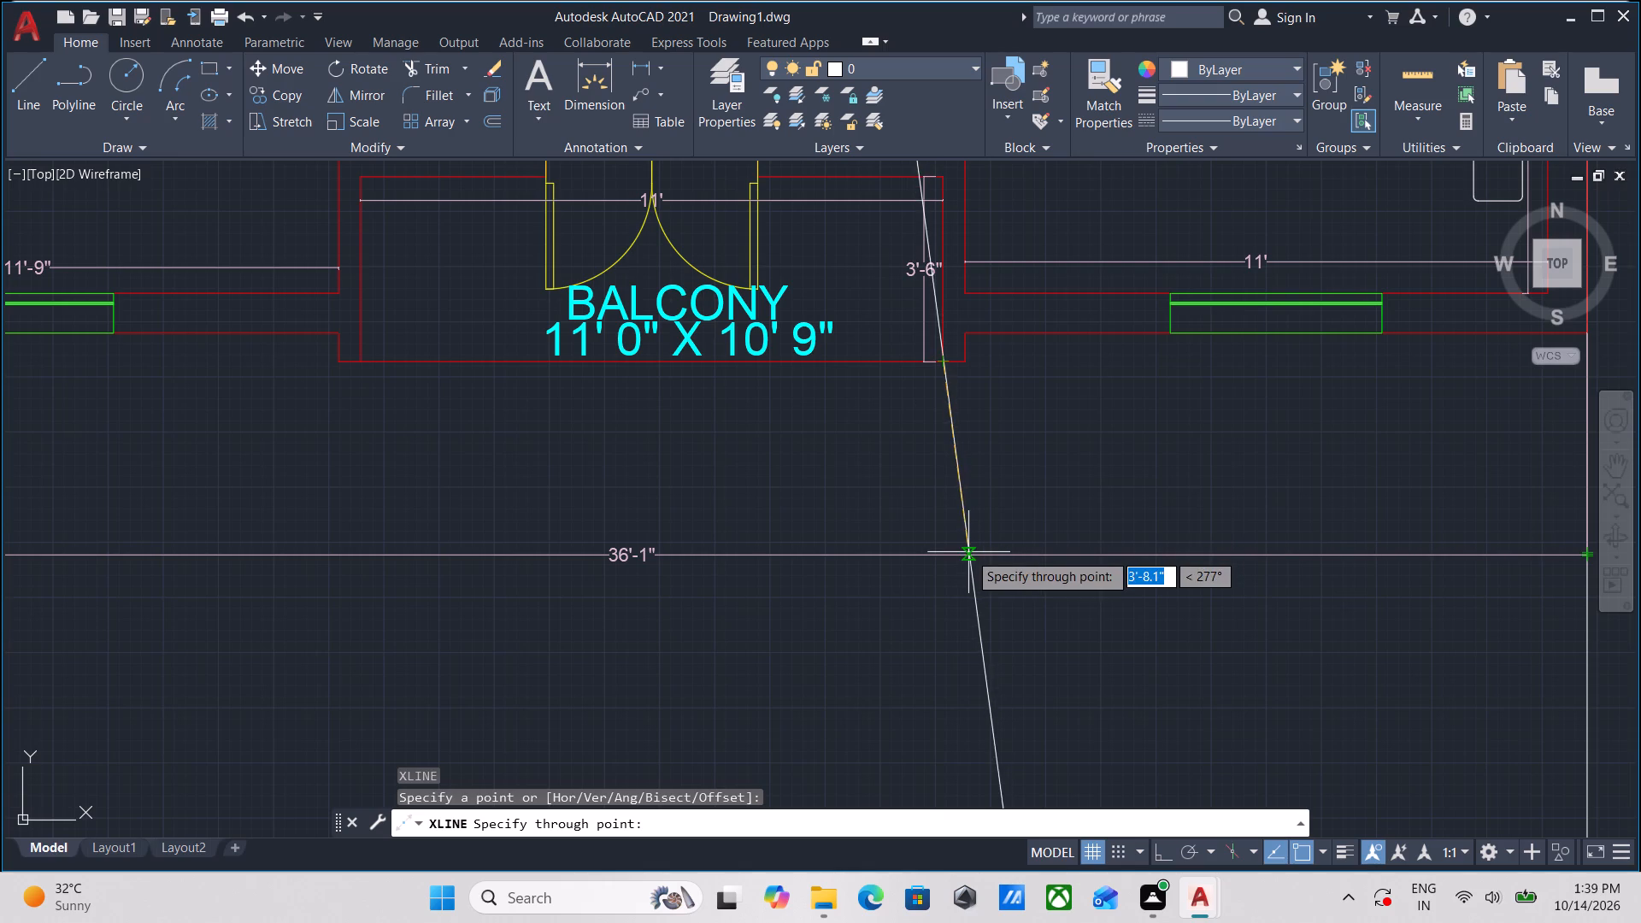
{"action": "key", "text": "F8"}
{"action": "middle_click_drag", "start_coordinate": [938, 566], "coordinate": [1003, 326]}
{"action": "left_click", "coordinate": [994, 495]}
{"action": "key", "text": "Escape"}
Draw a vertical construction line through the inner lower-left corner of the copied plan's balcony.
{"action": "middle_click_drag", "start_coordinate": [744, 457], "coordinate": [855, 491]}
{"action": "scroll", "coordinate": [744, 457], "scroll_direction": "down", "scroll_amount": 1}
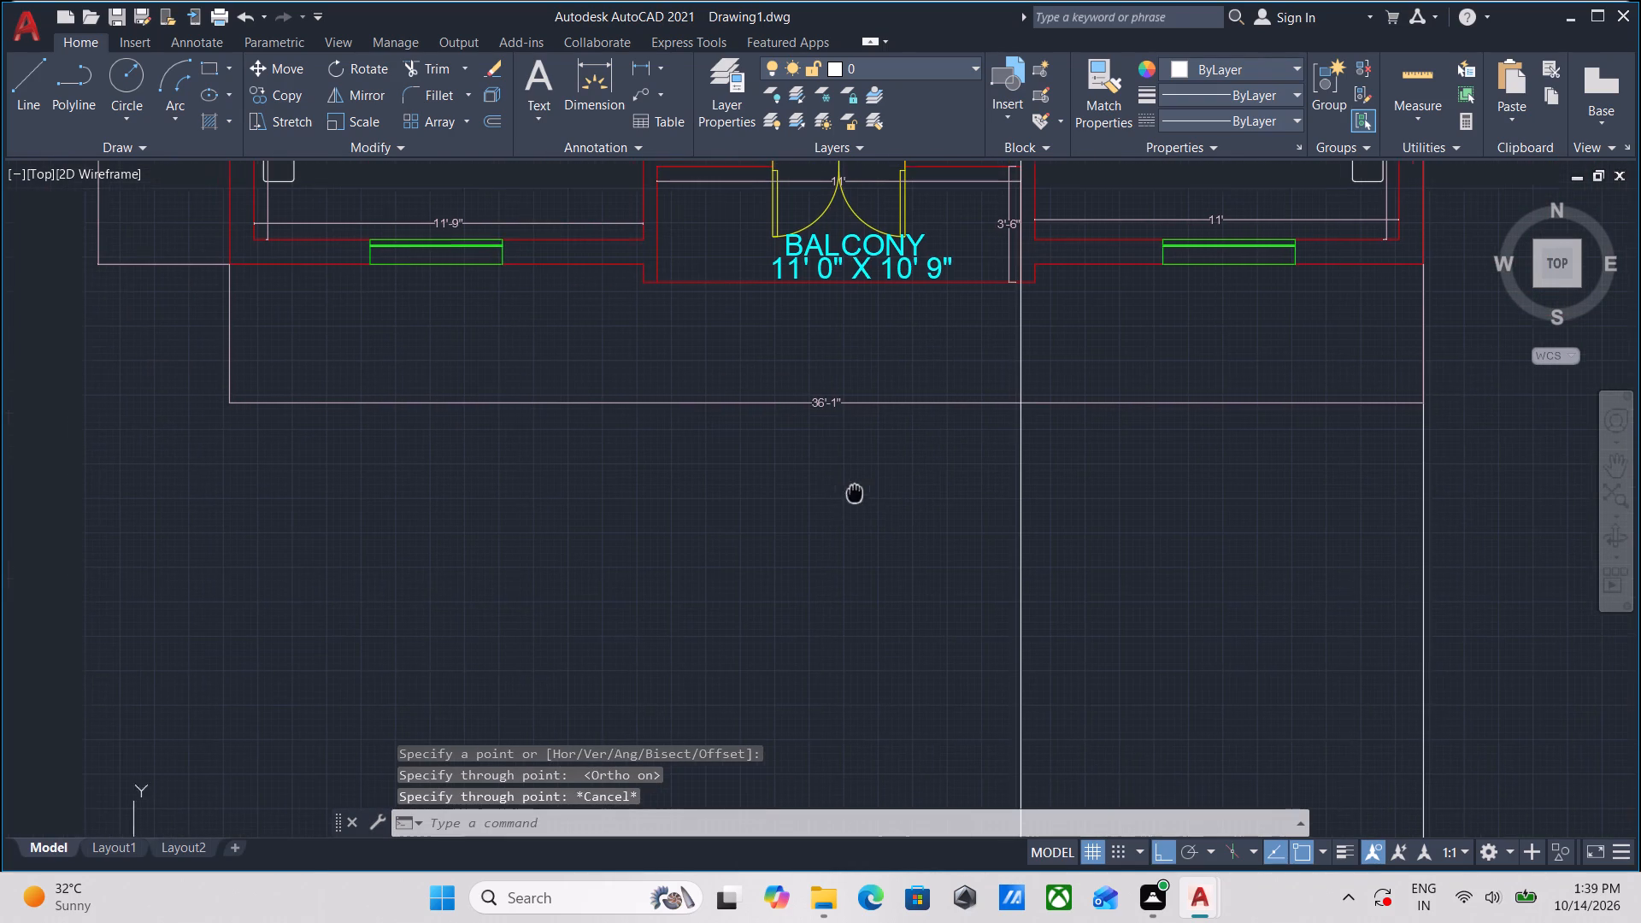
{"action": "type", "text": "XL"}
{"action": "key", "text": "Return"}
{"action": "scroll", "coordinate": [573, 335], "scroll_direction": "down", "scroll_amount": 1}
{"action": "middle_click_drag", "start_coordinate": [573, 335], "coordinate": [641, 475]}
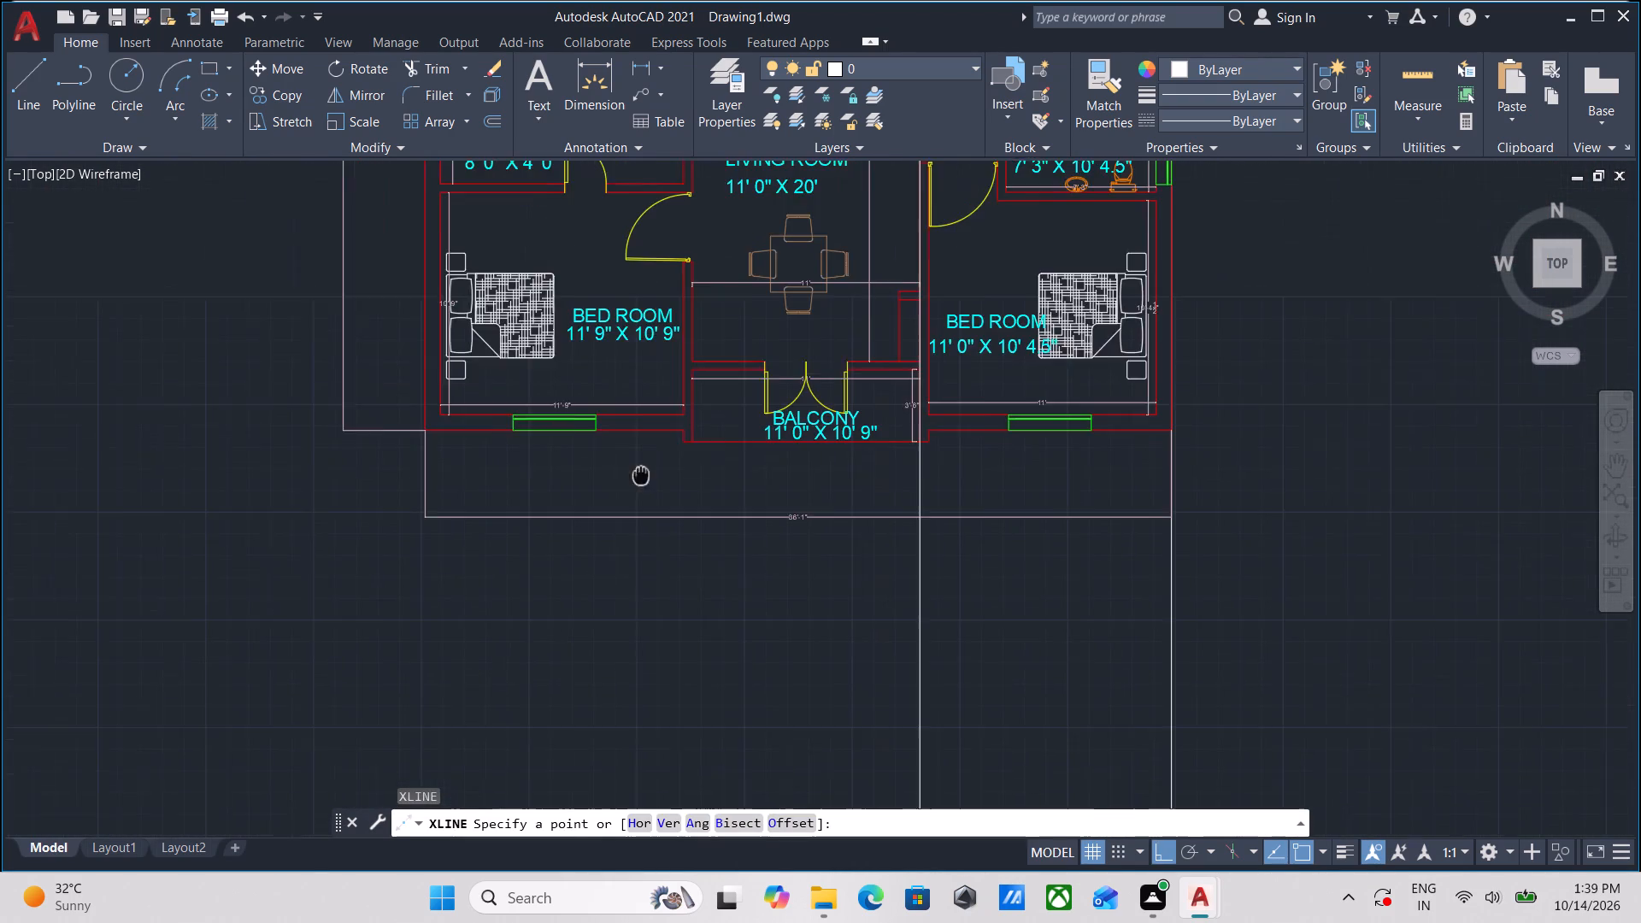
{"action": "scroll", "coordinate": [700, 432], "scroll_direction": "up", "scroll_amount": 2}
{"action": "left_click", "coordinate": [686, 461]}
{"action": "middle_click_drag", "start_coordinate": [699, 545], "coordinate": [700, 391]}
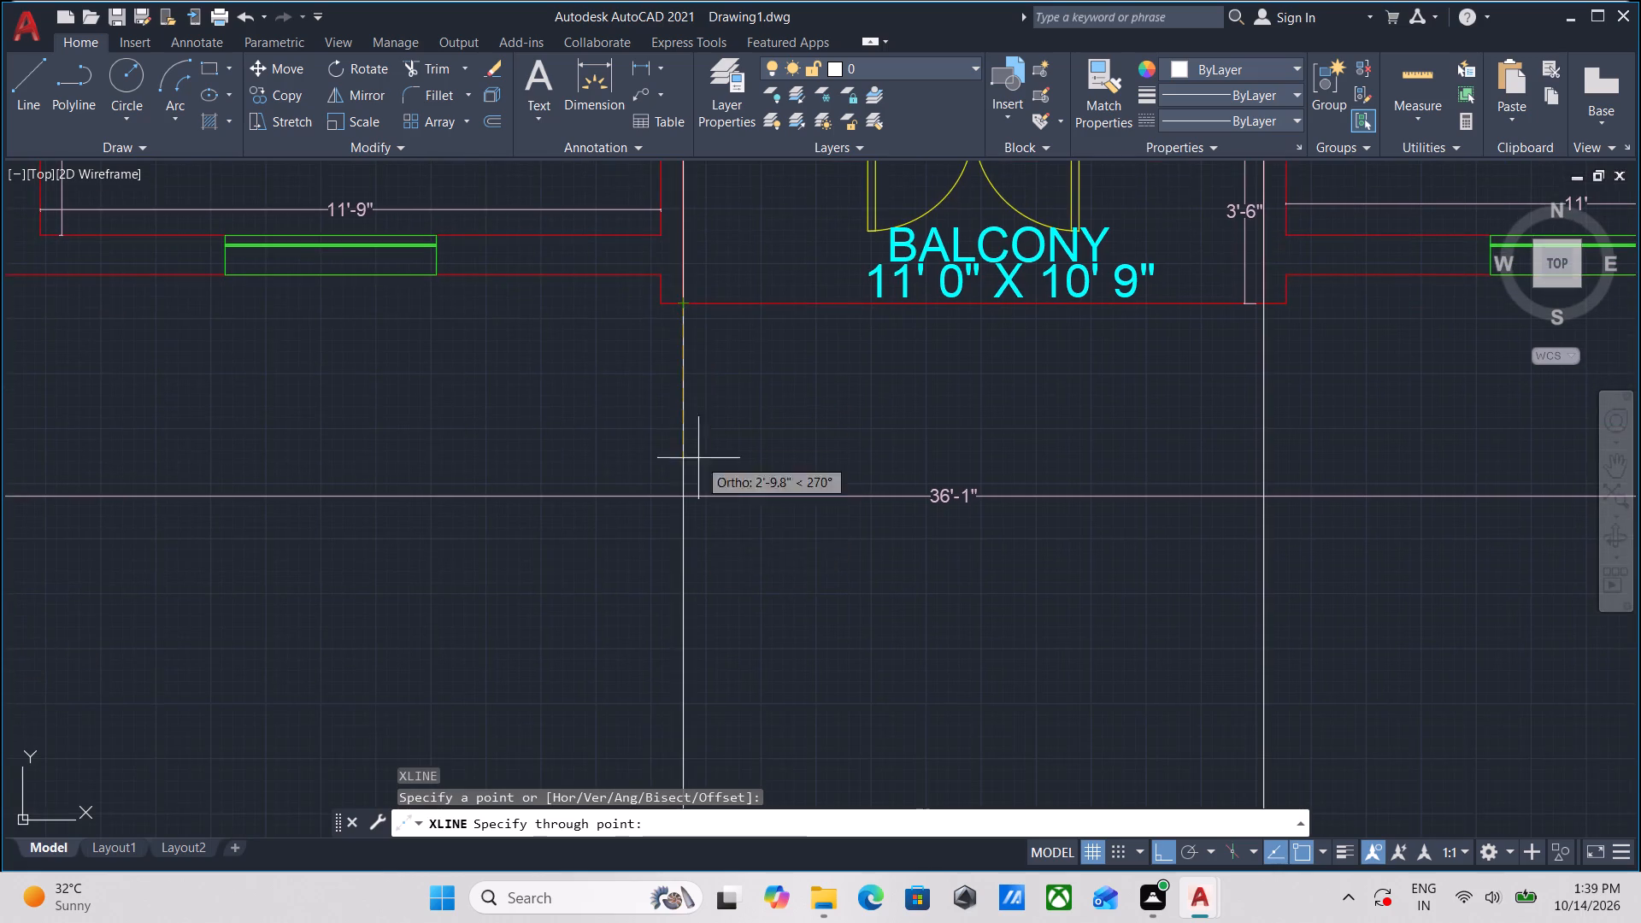
{"action": "scroll", "coordinate": [695, 537], "scroll_direction": "down", "scroll_amount": 1}
{"action": "middle_click_drag", "start_coordinate": [695, 537], "coordinate": [707, 418]}
{"action": "middle_click_drag", "start_coordinate": [708, 485], "coordinate": [731, 380]}
{"action": "left_click", "coordinate": [724, 501]}
{"action": "scroll", "coordinate": [732, 496], "scroll_direction": "down", "scroll_amount": 3}
{"action": "middle_click_drag", "start_coordinate": [732, 496], "coordinate": [732, 431]}
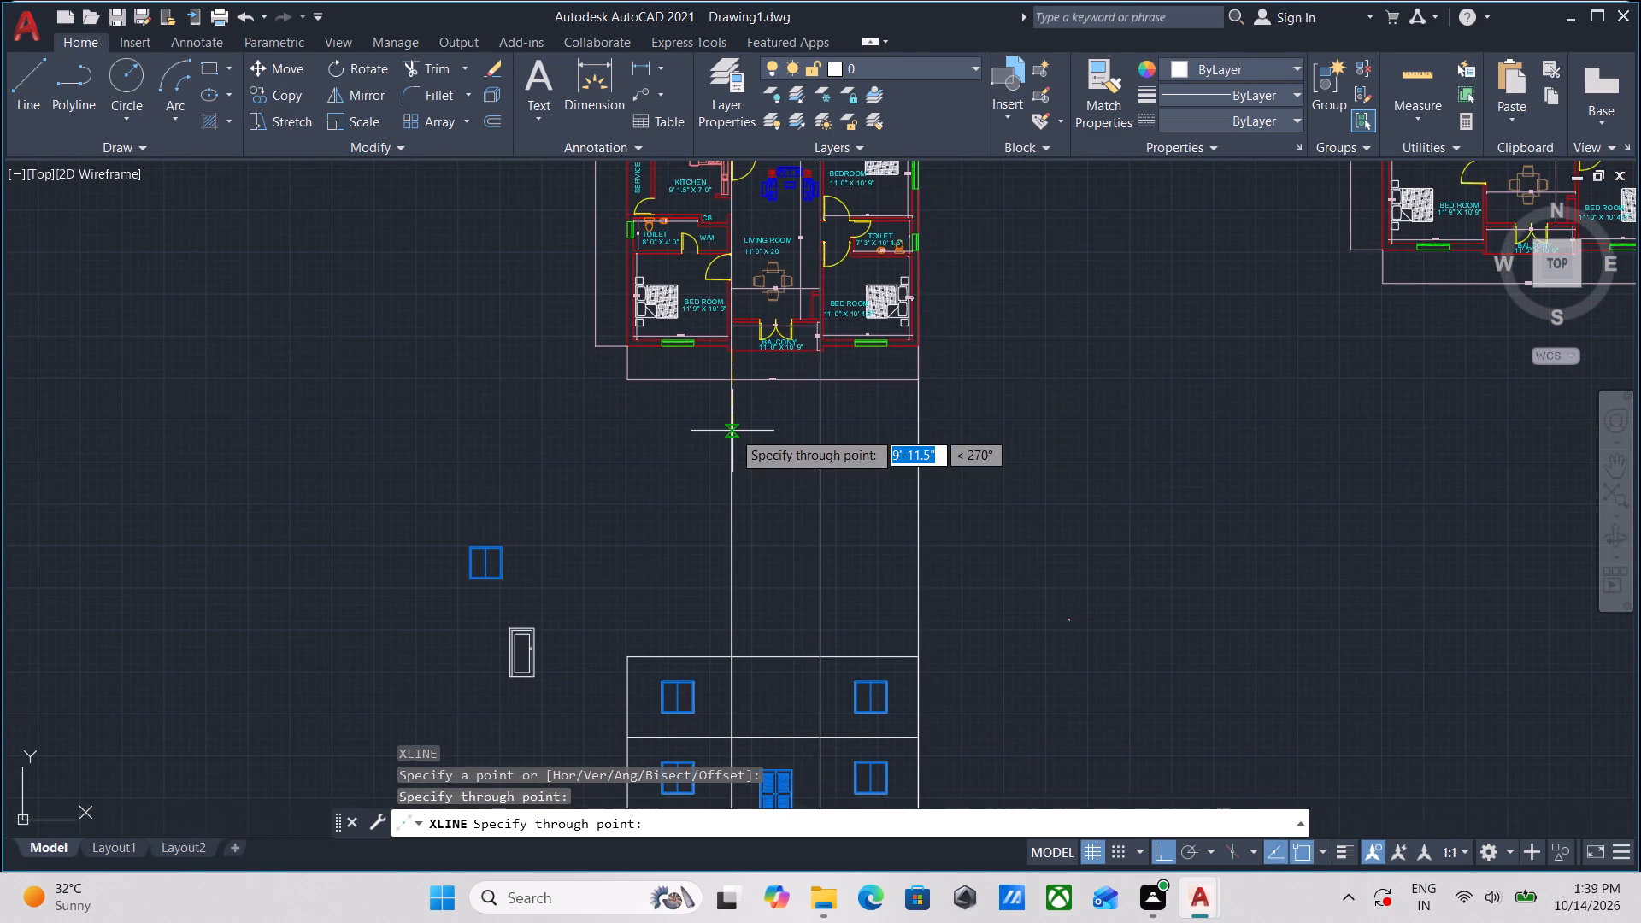
{"action": "key", "text": "Escape"}
Draw a vertical construction line along the left edge of the balcony's double door, down through the elevation.
{"action": "scroll", "coordinate": [785, 410], "scroll_direction": "up", "scroll_amount": 1}
{"action": "middle_click_drag", "start_coordinate": [768, 410], "coordinate": [788, 385]}
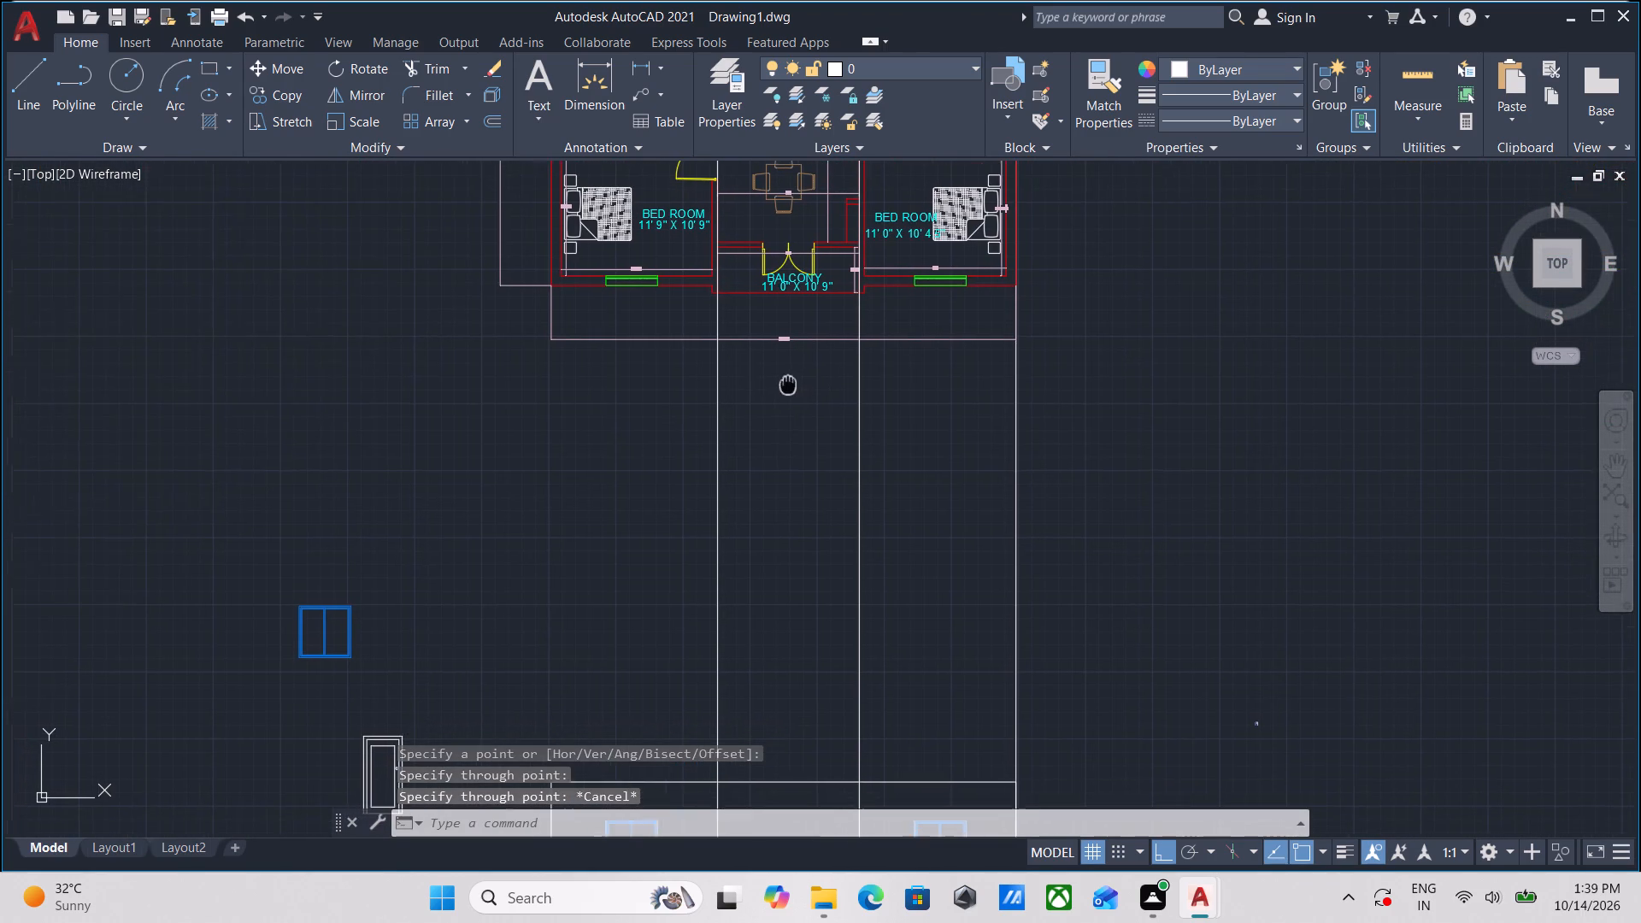
{"action": "middle_click_drag", "start_coordinate": [773, 403], "coordinate": [783, 426]}
{"action": "type", "text": "XL"}
{"action": "key", "text": "Return"}
{"action": "scroll", "coordinate": [774, 273], "scroll_direction": "up", "scroll_amount": 5}
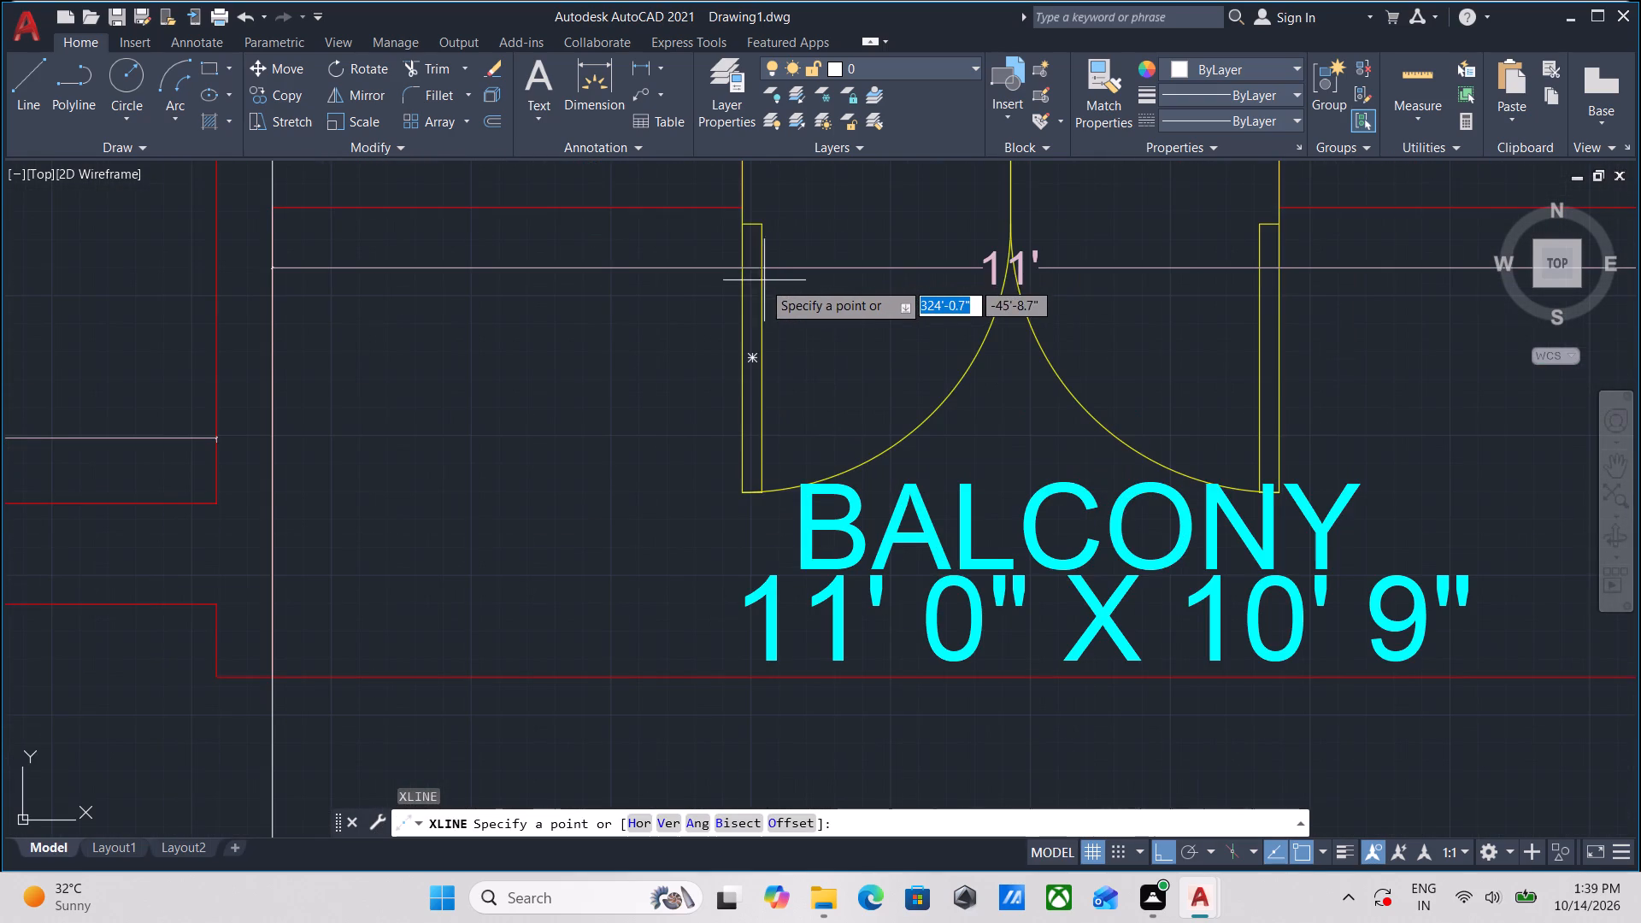
{"action": "left_click", "coordinate": [742, 271]}
{"action": "middle_click_drag", "start_coordinate": [750, 546], "coordinate": [752, 537]}
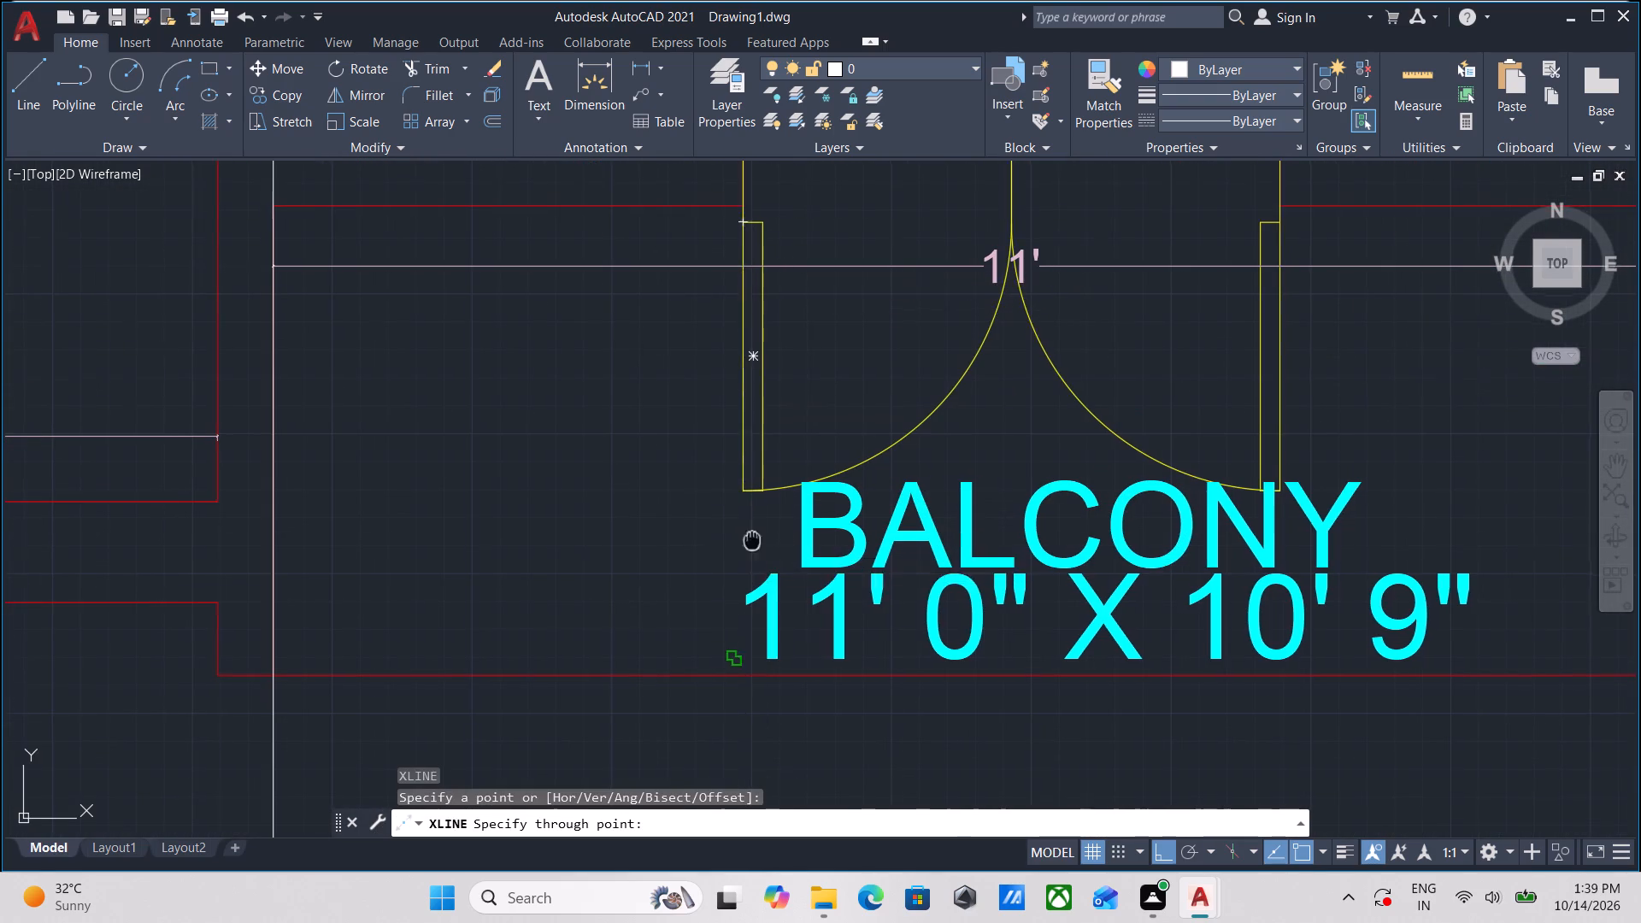
{"action": "middle_click_drag", "start_coordinate": [752, 537], "coordinate": [761, 324]}
{"action": "scroll", "coordinate": [761, 402], "scroll_direction": "down", "scroll_amount": 3}
{"action": "middle_click_drag", "start_coordinate": [761, 433], "coordinate": [799, 227]}
{"action": "left_click", "coordinate": [790, 461]}
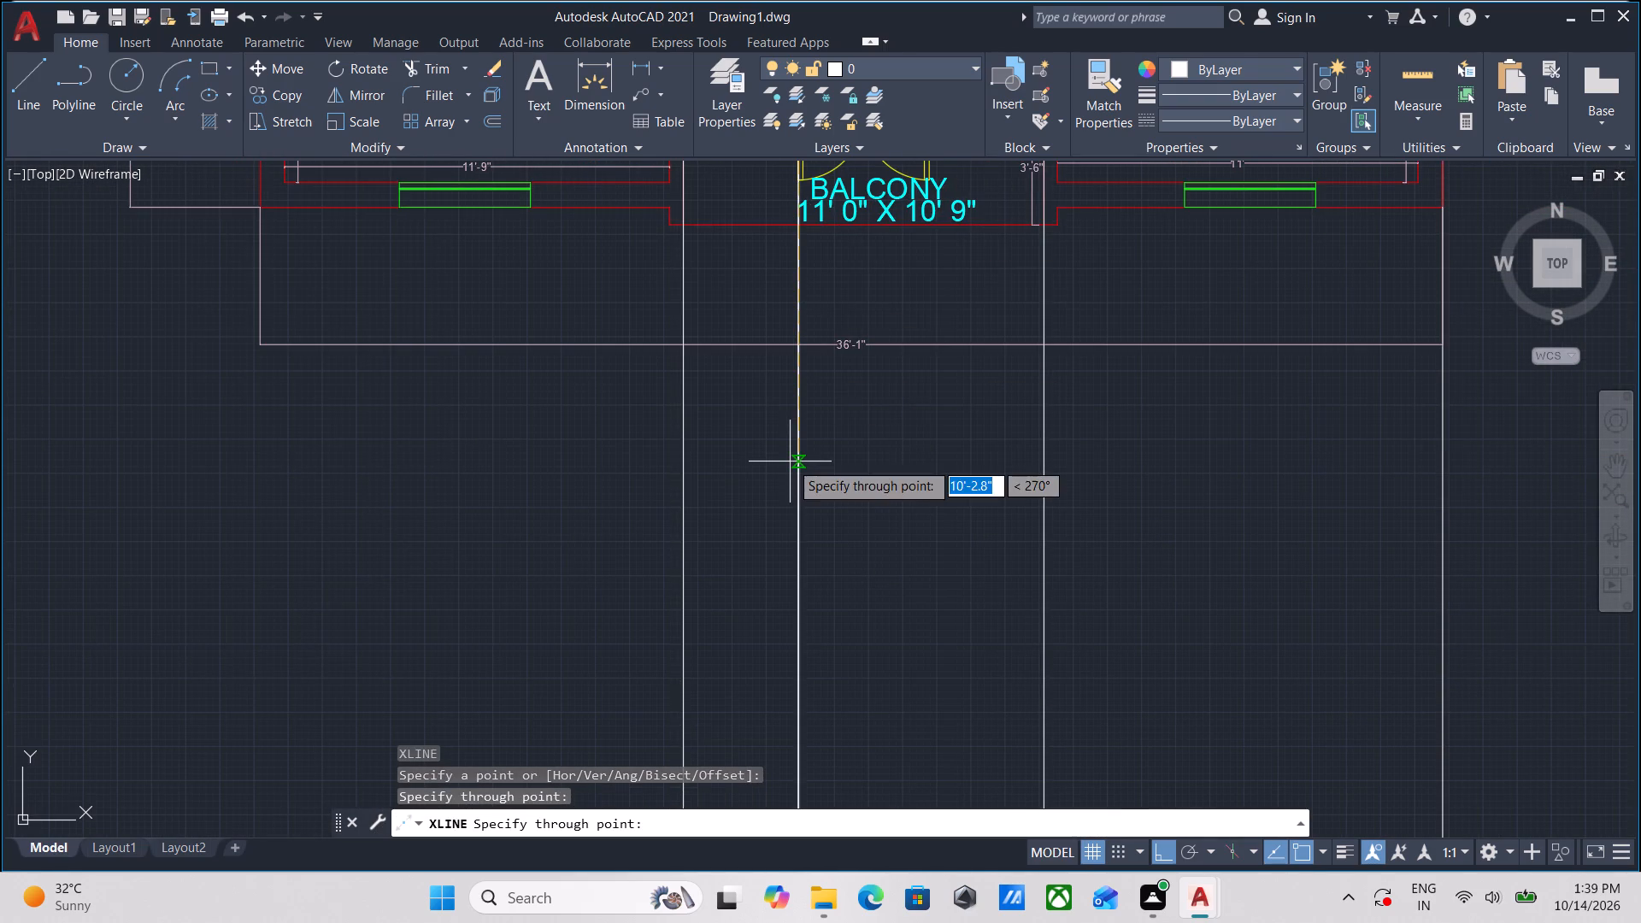
{"action": "key", "text": "Escape"}
{"action": "key", "text": "Escape"}
Draw a vertical construction line along the right edge of the balcony's double door, down through the elevation.
{"action": "scroll", "coordinate": [819, 454], "scroll_direction": "down", "scroll_amount": 1}
{"action": "middle_click_drag", "start_coordinate": [819, 454], "coordinate": [732, 468]}
{"action": "type", "text": "XL"}
{"action": "key", "text": "Return"}
{"action": "scroll", "coordinate": [782, 286], "scroll_direction": "up", "scroll_amount": 2}
{"action": "scroll", "coordinate": [829, 223], "scroll_direction": "up", "scroll_amount": 2}
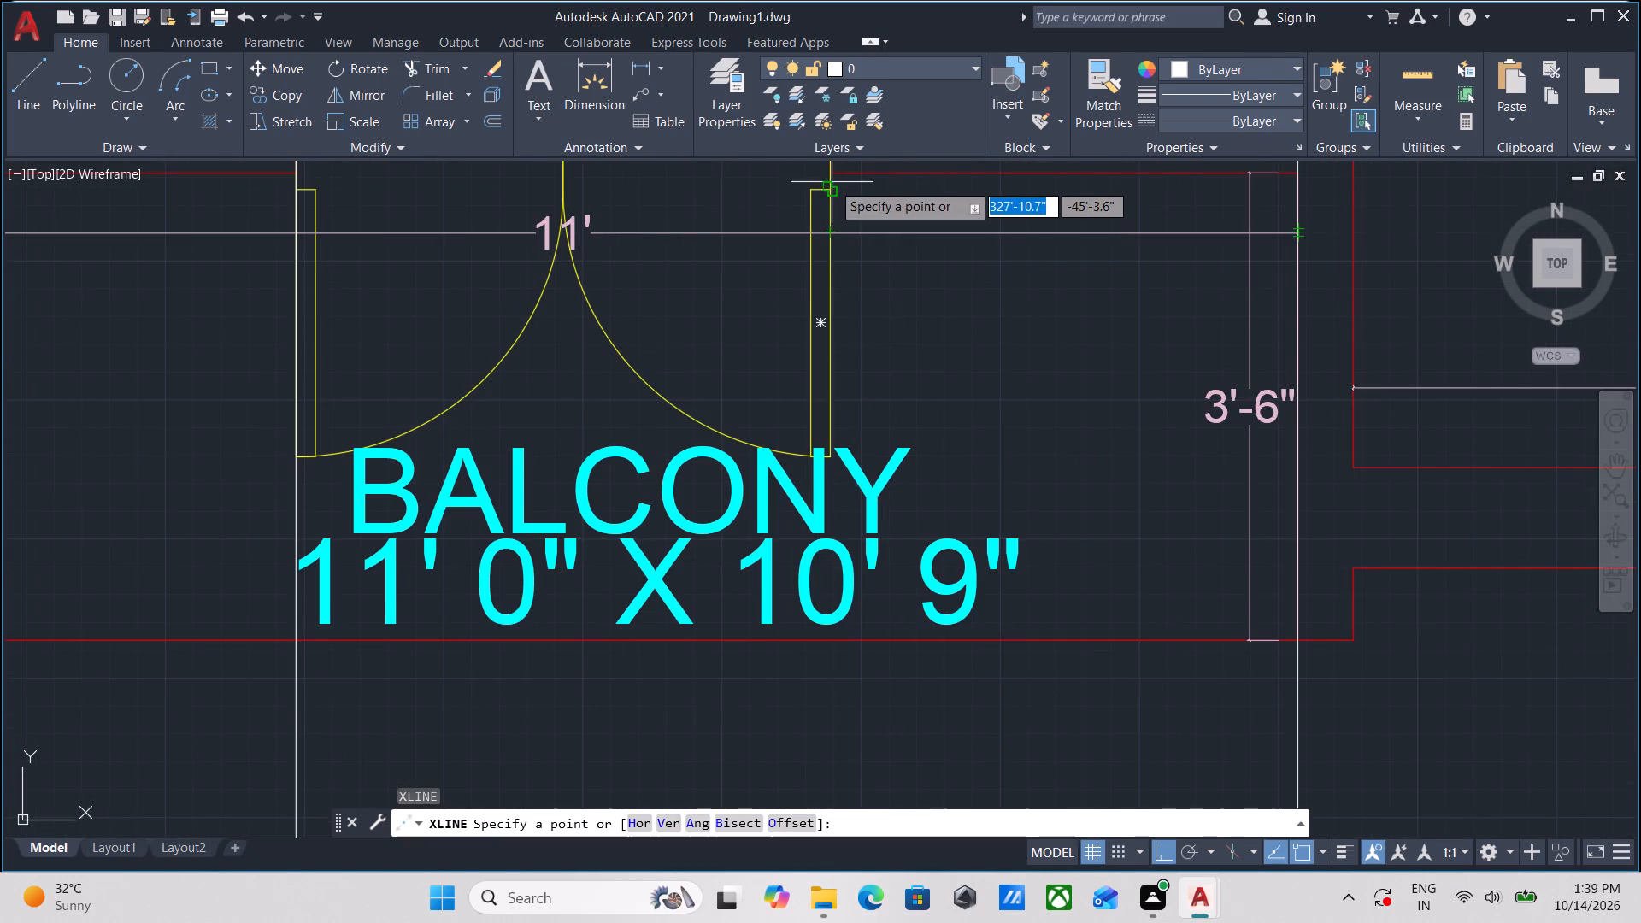
{"action": "middle_click_drag", "start_coordinate": [832, 194], "coordinate": [824, 351]}
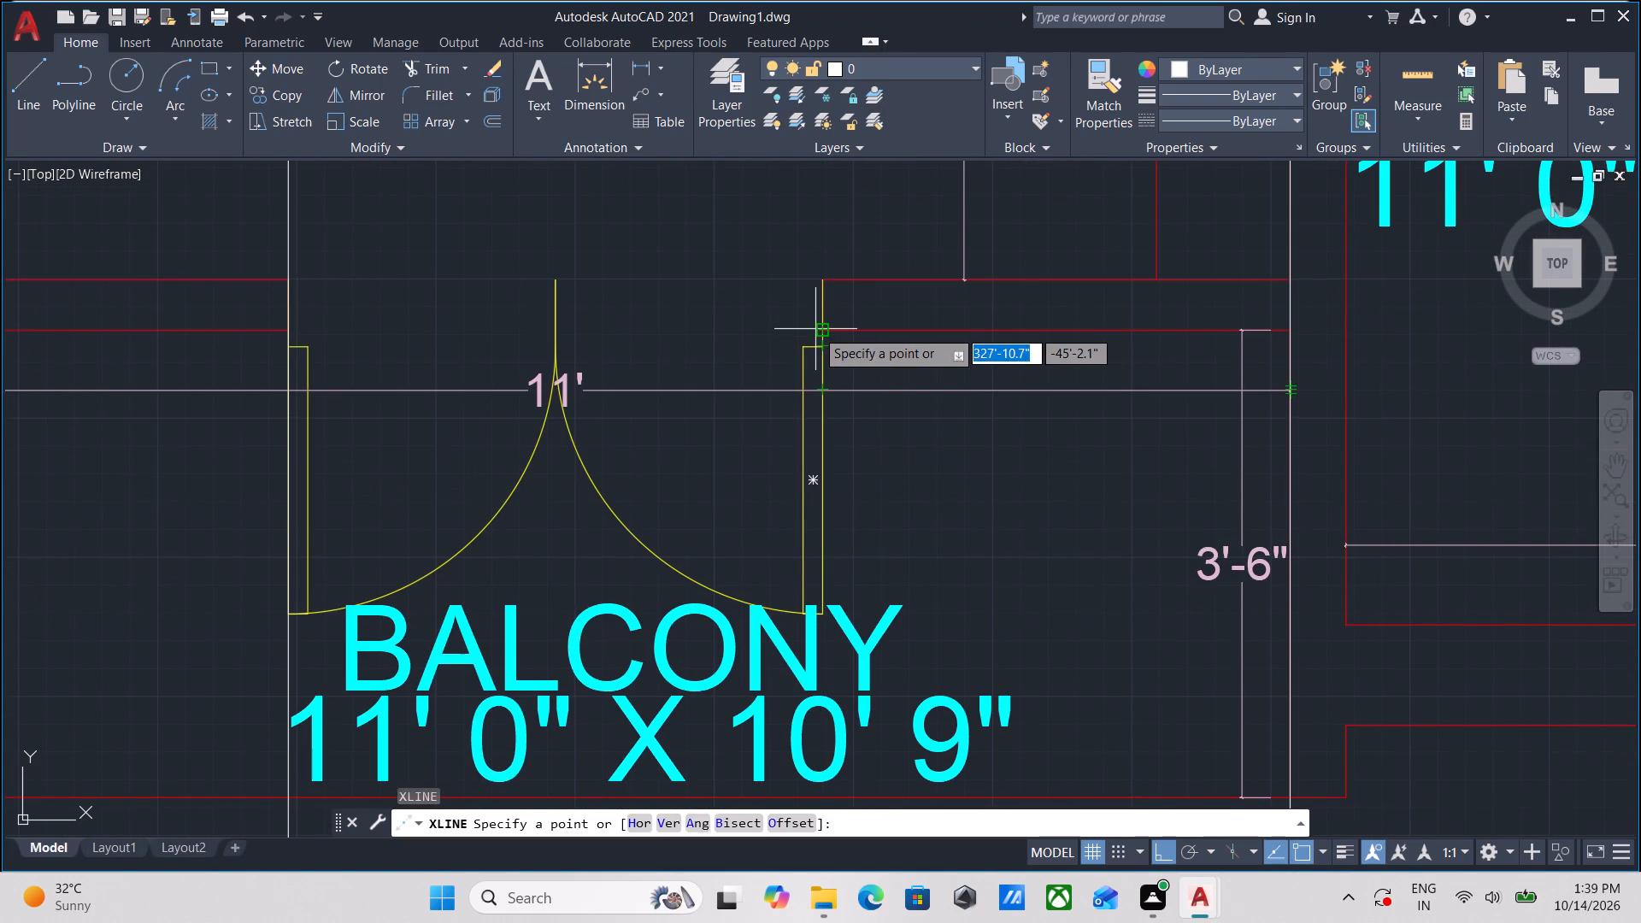
{"action": "left_click", "coordinate": [820, 329]}
{"action": "scroll", "coordinate": [850, 526], "scroll_direction": "down", "scroll_amount": 1}
{"action": "middle_click_drag", "start_coordinate": [850, 526], "coordinate": [825, 325]}
{"action": "scroll", "coordinate": [842, 439], "scroll_direction": "down", "scroll_amount": 2}
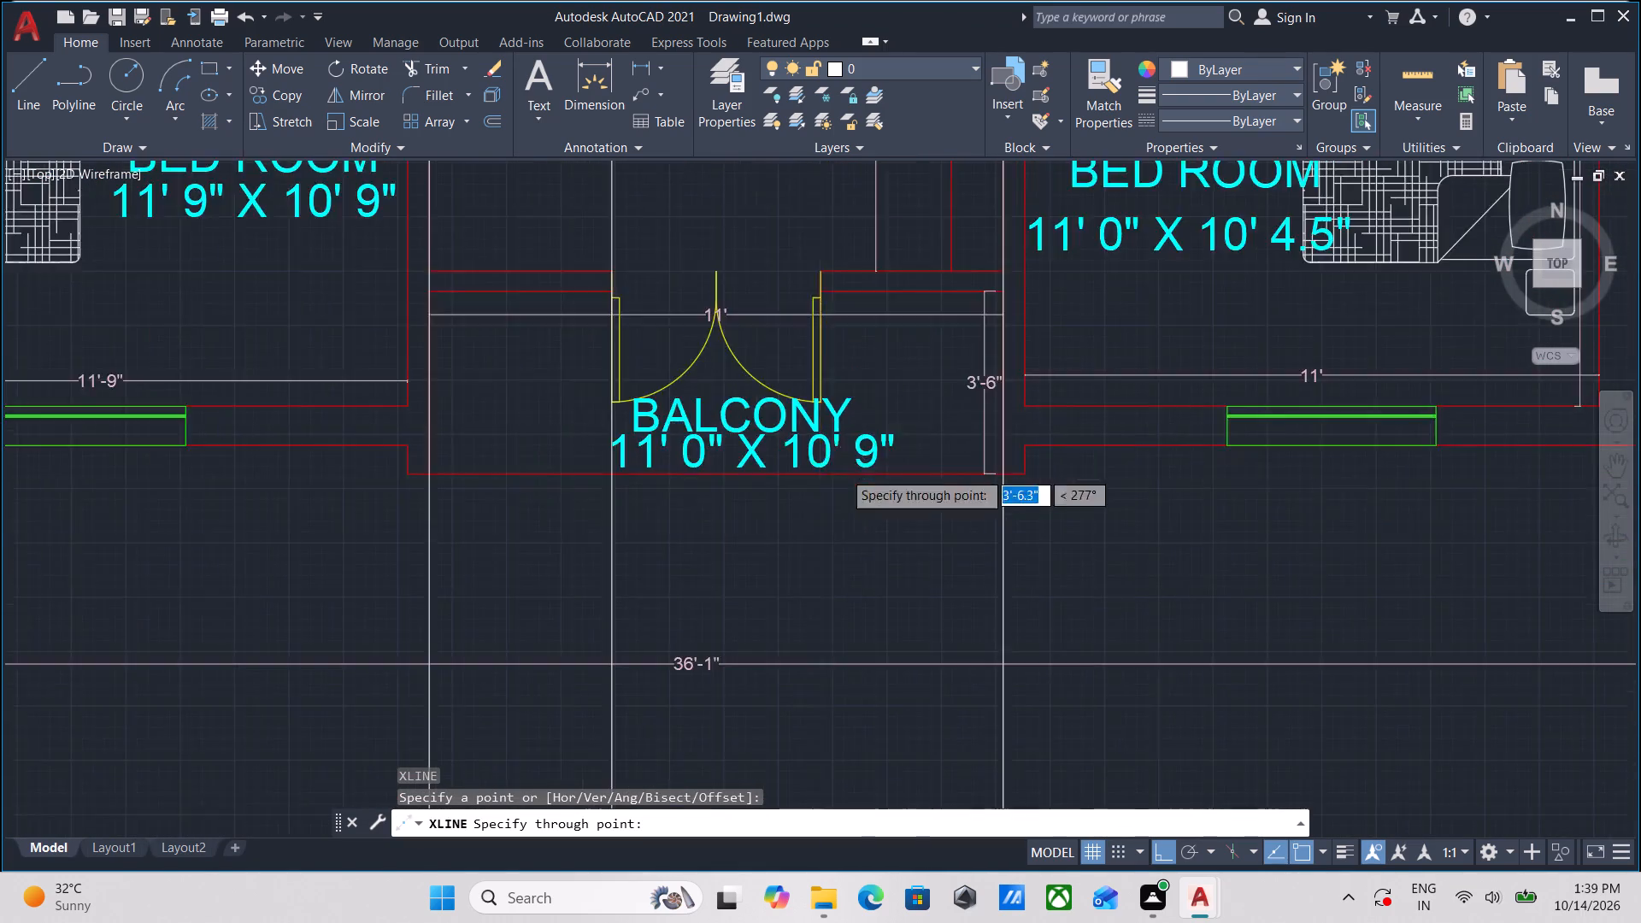
{"action": "middle_click_drag", "start_coordinate": [843, 473], "coordinate": [835, 273]}
{"action": "scroll", "coordinate": [850, 531], "scroll_direction": "down", "scroll_amount": 1}
{"action": "middle_click_drag", "start_coordinate": [850, 531], "coordinate": [815, 196]}
{"action": "scroll", "coordinate": [809, 324], "scroll_direction": "down", "scroll_amount": 3}
{"action": "middle_click_drag", "start_coordinate": [809, 325], "coordinate": [806, 266]}
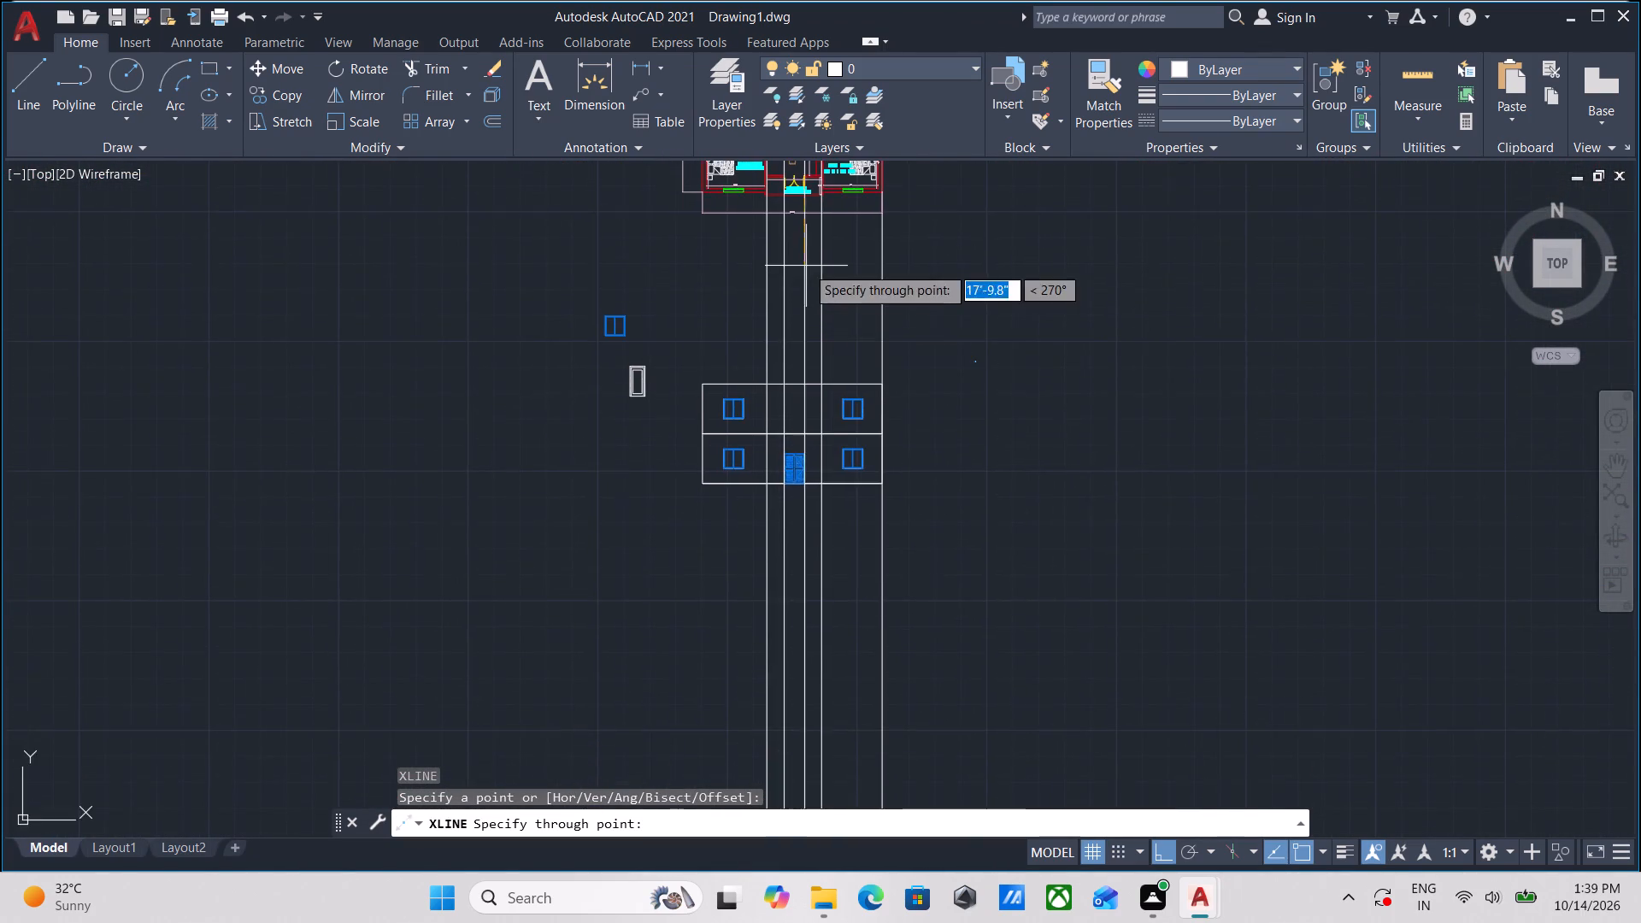
{"action": "scroll", "coordinate": [811, 294], "scroll_direction": "up", "scroll_amount": 1}
{"action": "left_click", "coordinate": [811, 303]}
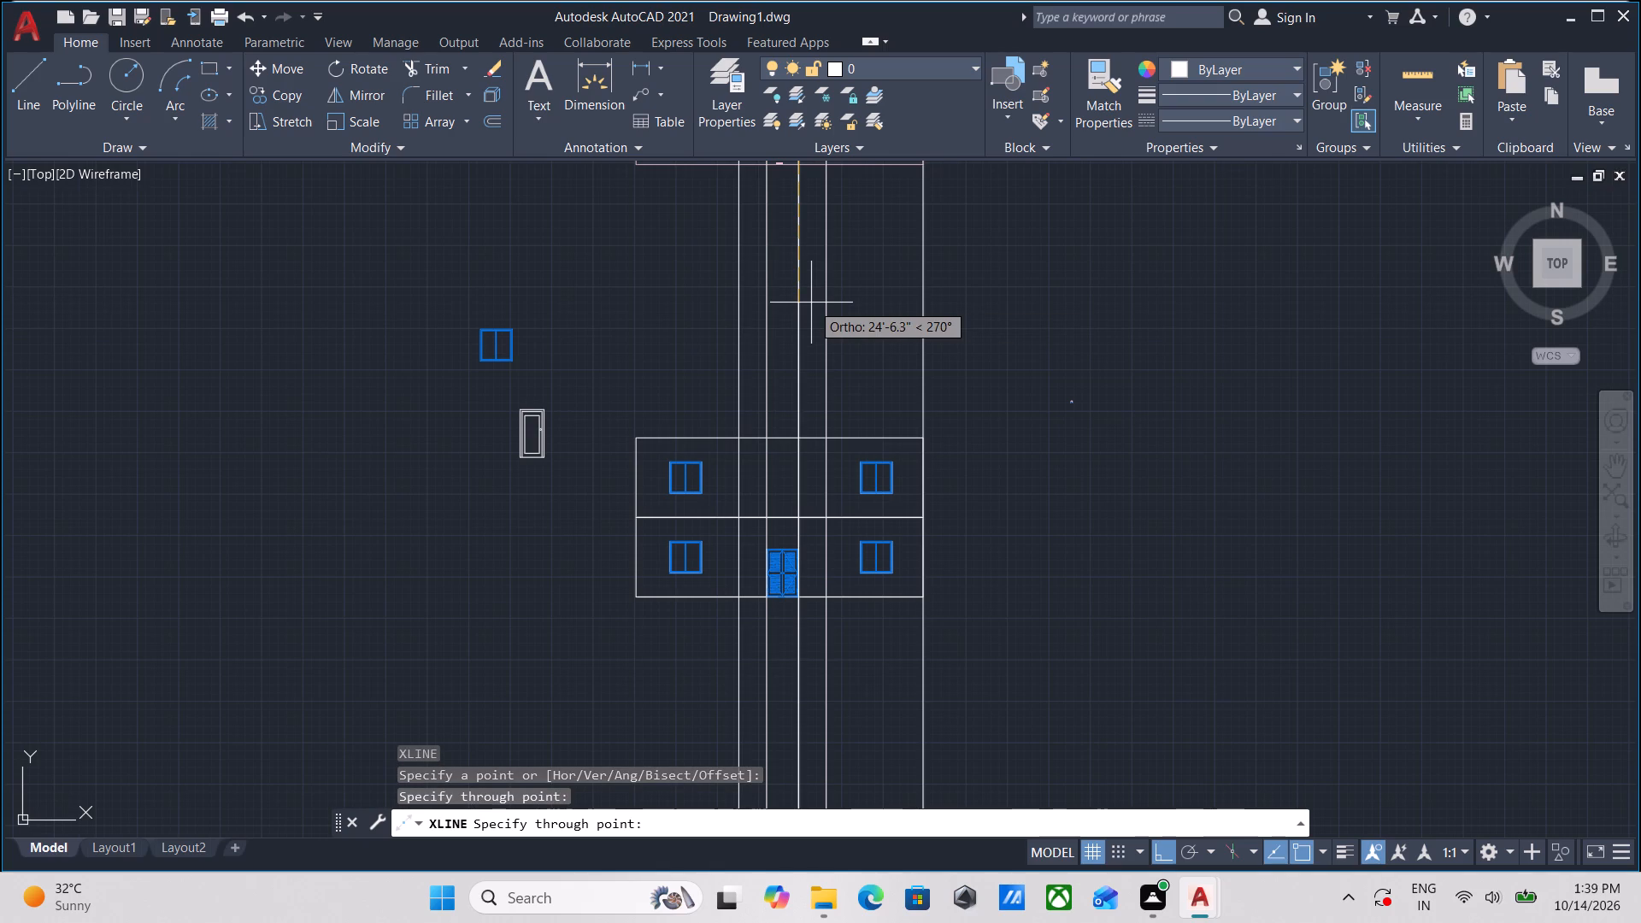
{"action": "key", "text": "Escape"}
Examine how the balcony and door construction lines run from the plan through the upper storey of the elevation.
{"action": "scroll", "coordinate": [765, 480], "scroll_direction": "up", "scroll_amount": 2}
{"action": "middle_click_drag", "start_coordinate": [732, 516], "coordinate": [741, 475]}
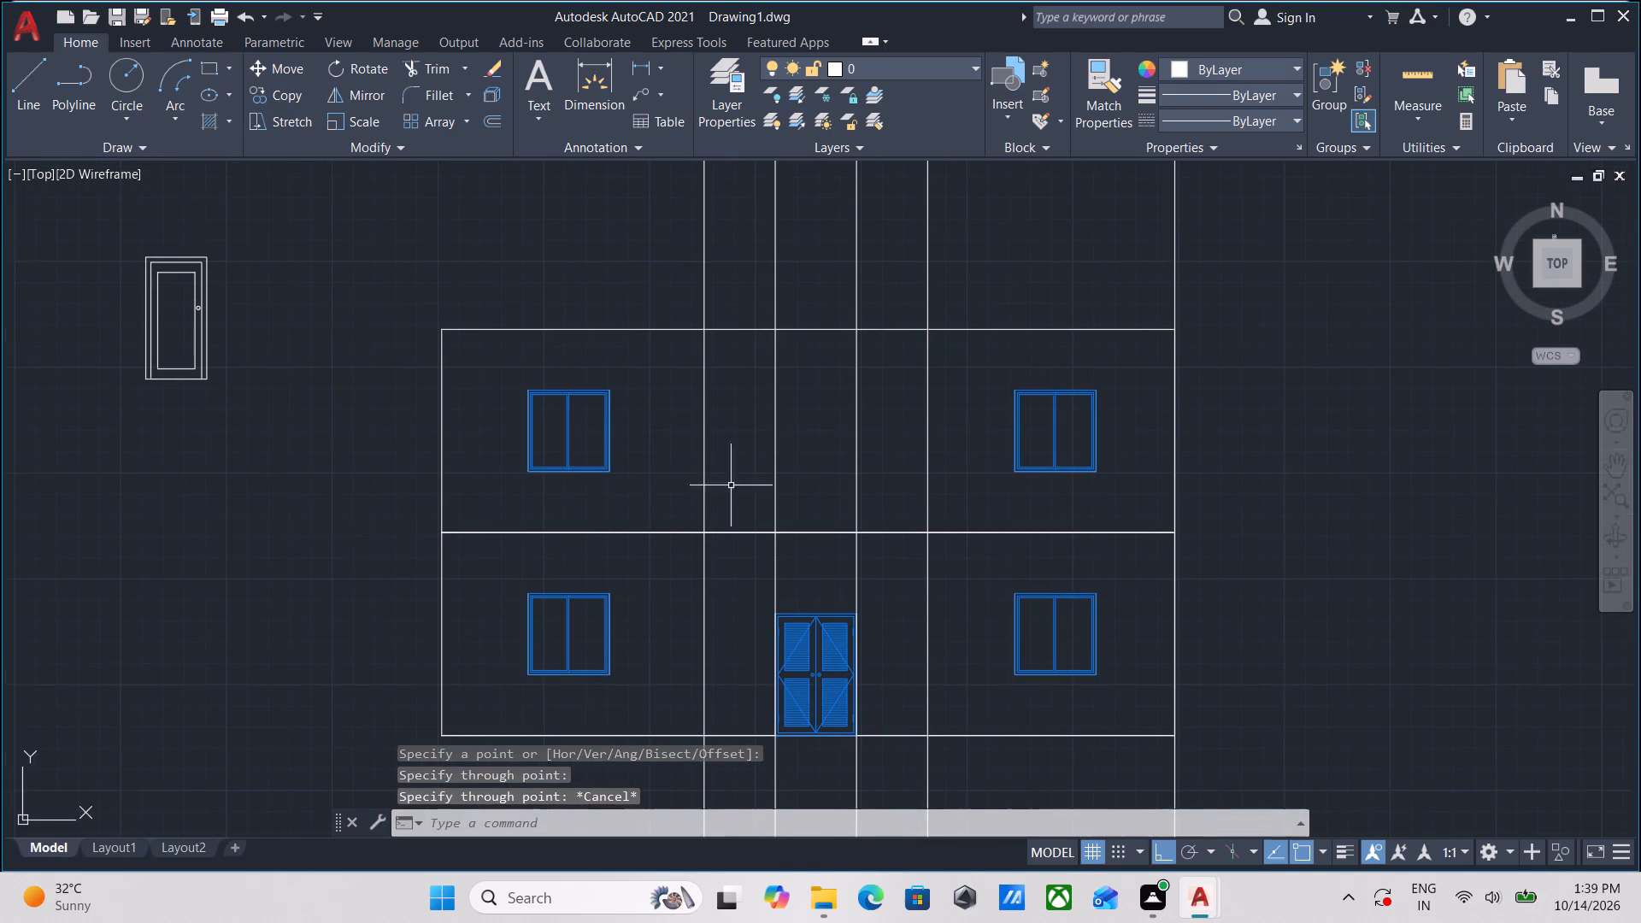
{"action": "scroll", "coordinate": [711, 540], "scroll_direction": "up", "scroll_amount": 2}
{"action": "middle_click_drag", "start_coordinate": [711, 529], "coordinate": [689, 607]}
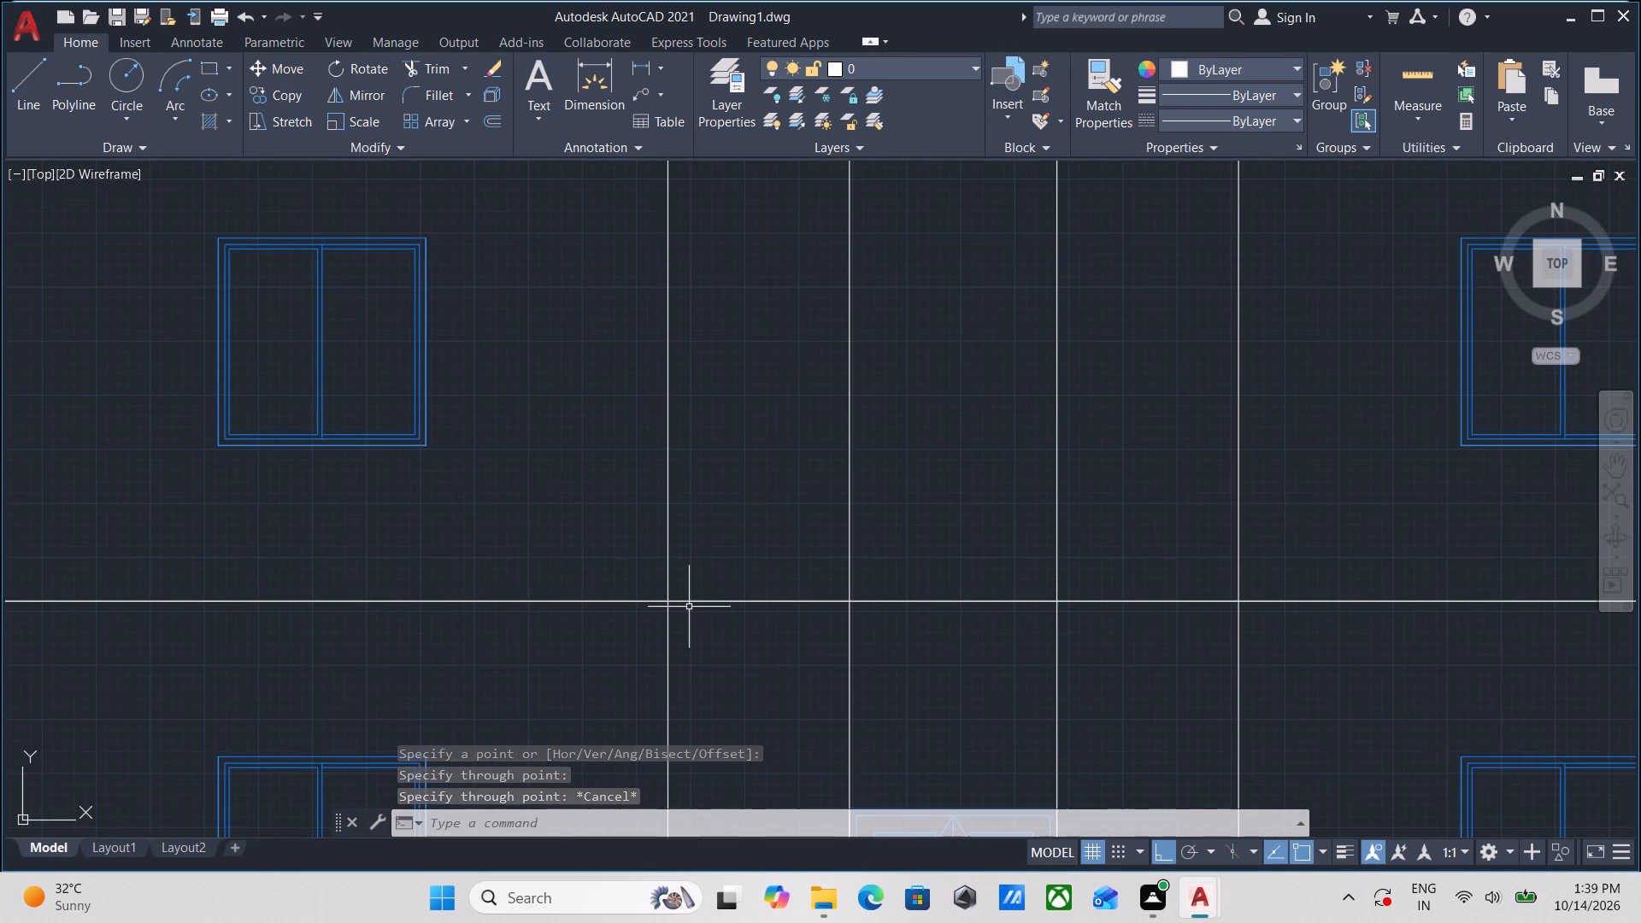
{"action": "scroll", "coordinate": [689, 607], "scroll_direction": "down", "scroll_amount": 3}
{"action": "scroll", "coordinate": [740, 532], "scroll_direction": "down", "scroll_amount": 1}
{"action": "middle_click_drag", "start_coordinate": [733, 573], "coordinate": [721, 630]}
{"action": "scroll", "coordinate": [784, 260], "scroll_direction": "up", "scroll_amount": 2}
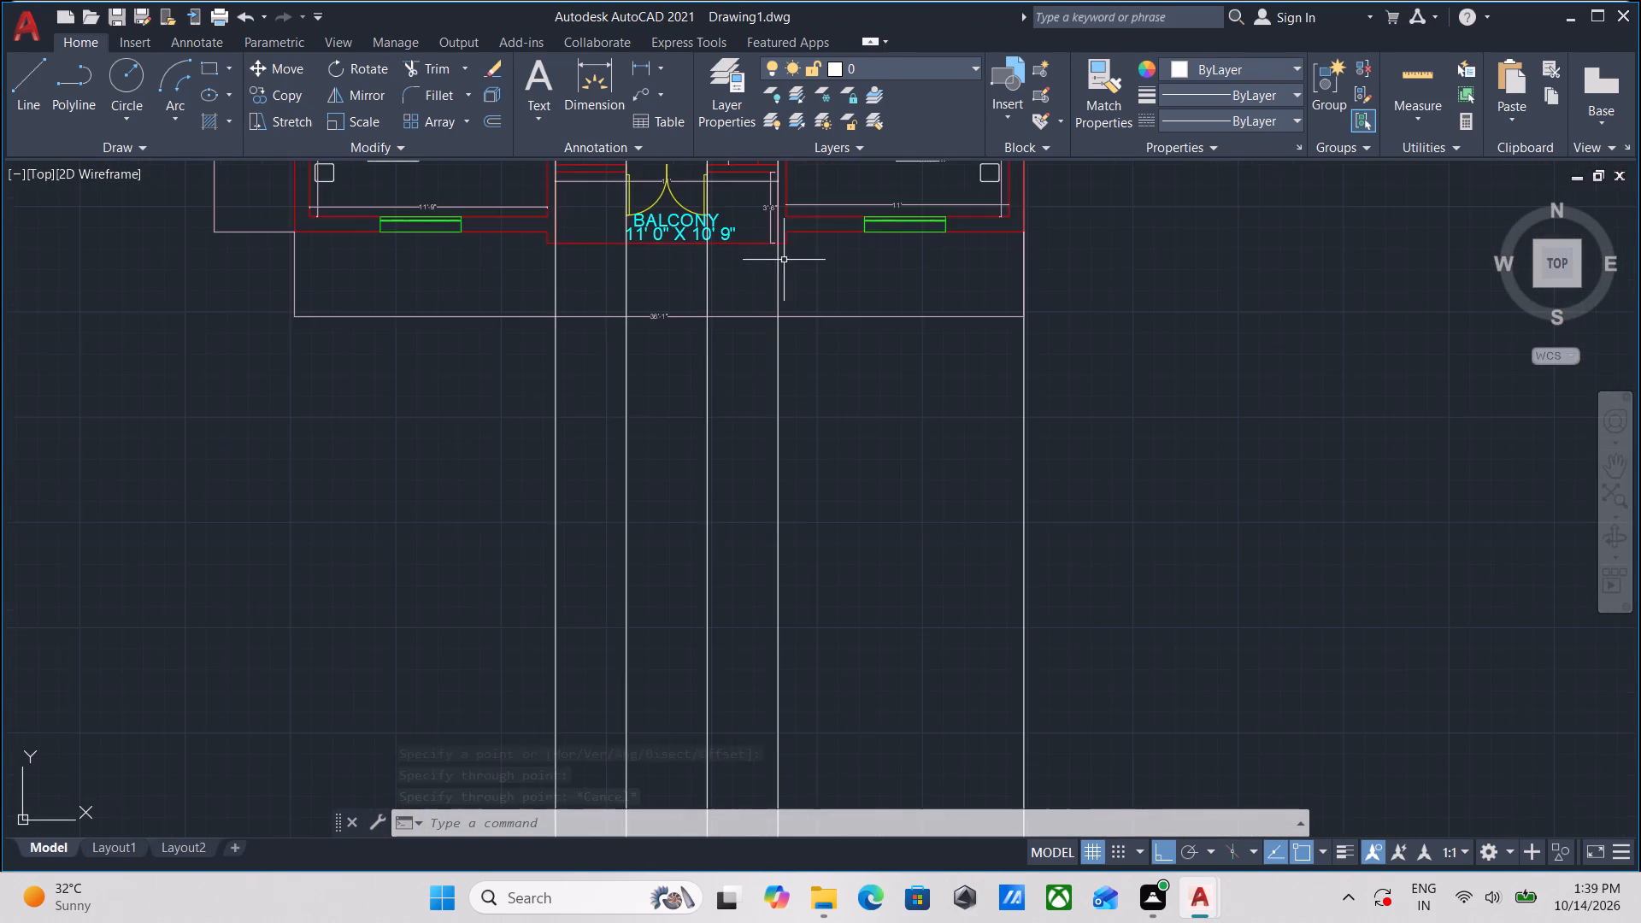
{"action": "scroll", "coordinate": [766, 362], "scroll_direction": "down", "scroll_amount": 1}
{"action": "middle_click_drag", "start_coordinate": [757, 392], "coordinate": [816, 256]}
{"action": "middle_click_drag", "start_coordinate": [793, 700], "coordinate": [812, 535]}
{"action": "scroll", "coordinate": [719, 620], "scroll_direction": "up", "scroll_amount": 2}
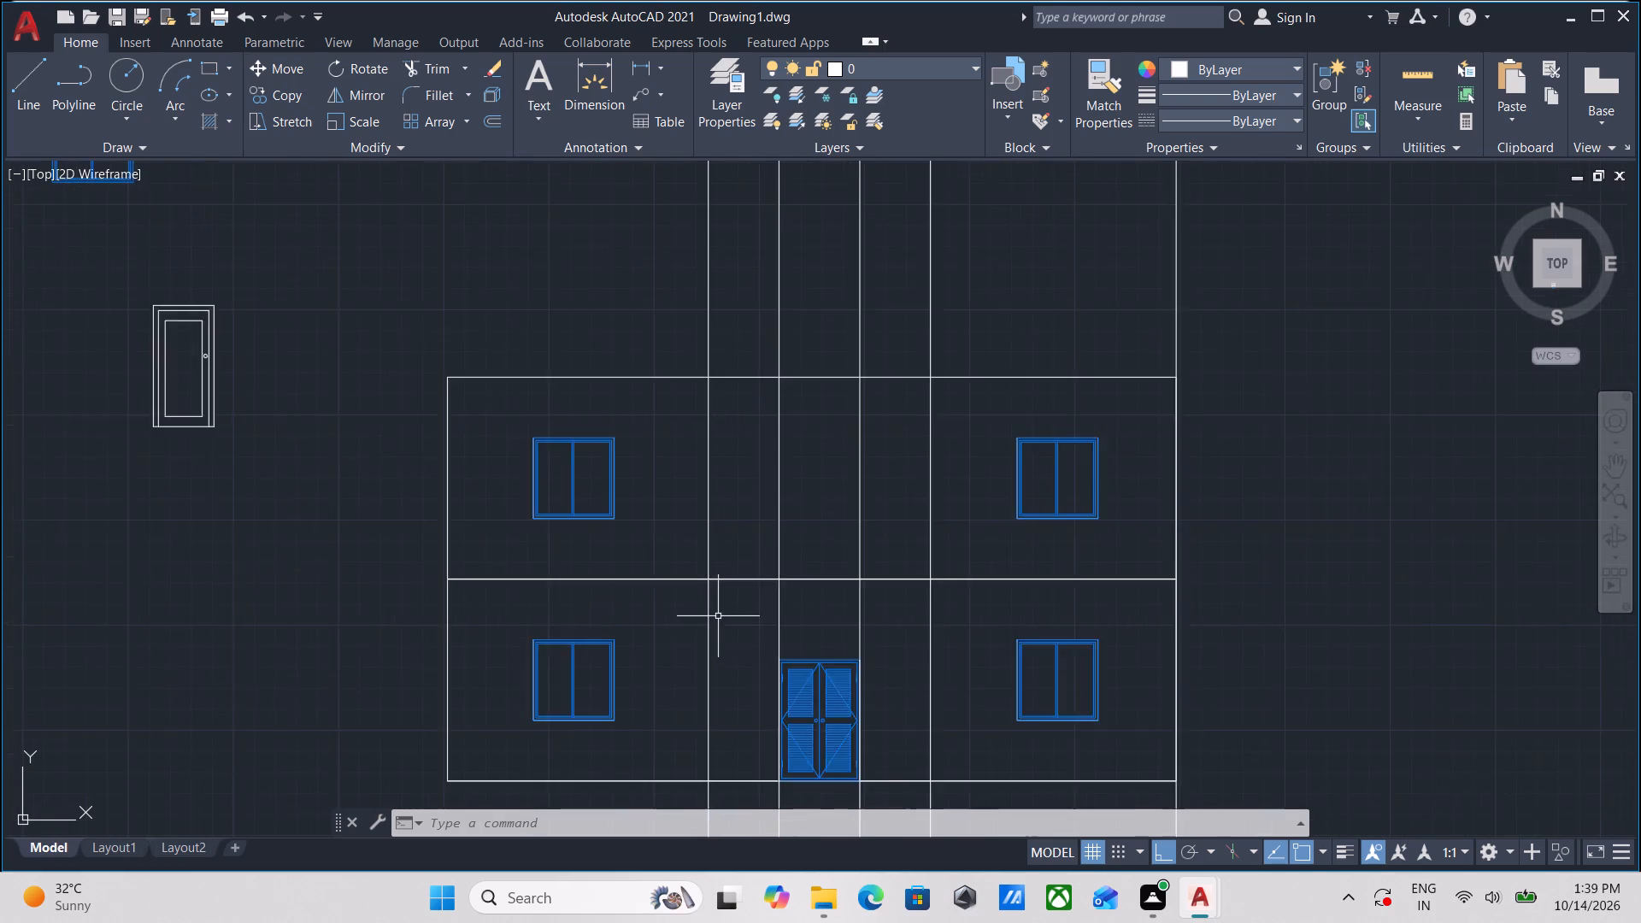
Draw an 11' horizontal line across the upper storey between the two balcony construction lines, 3' above the floor line.
{"action": "middle_click_drag", "start_coordinate": [714, 598], "coordinate": [707, 665]}
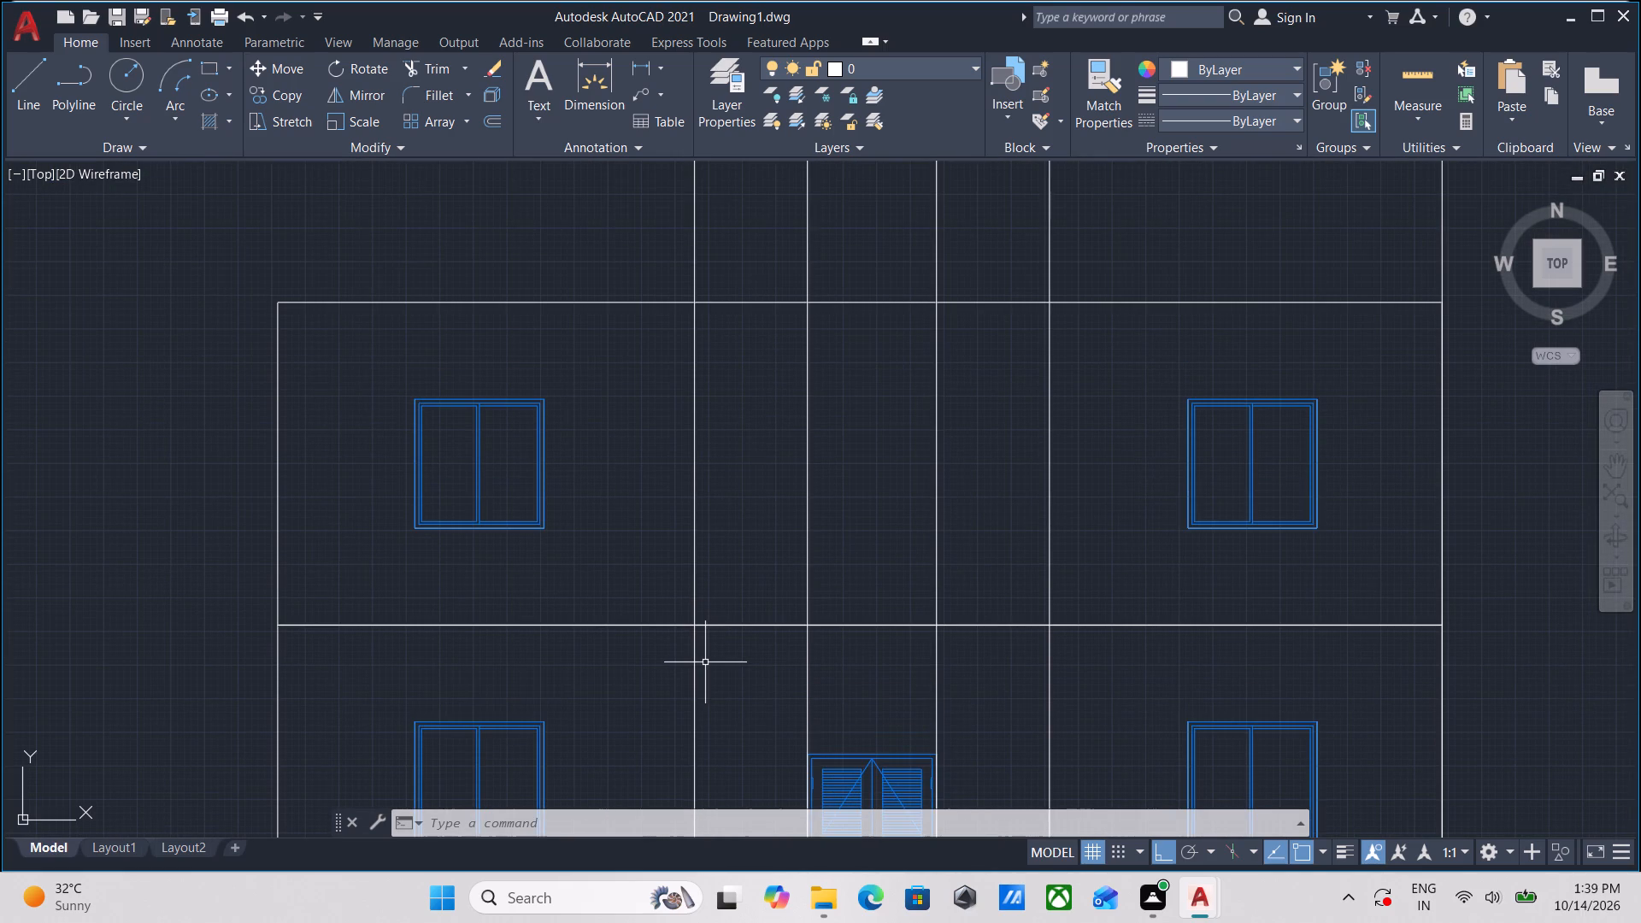
{"action": "key", "text": "l"}
{"action": "key", "text": "Return"}
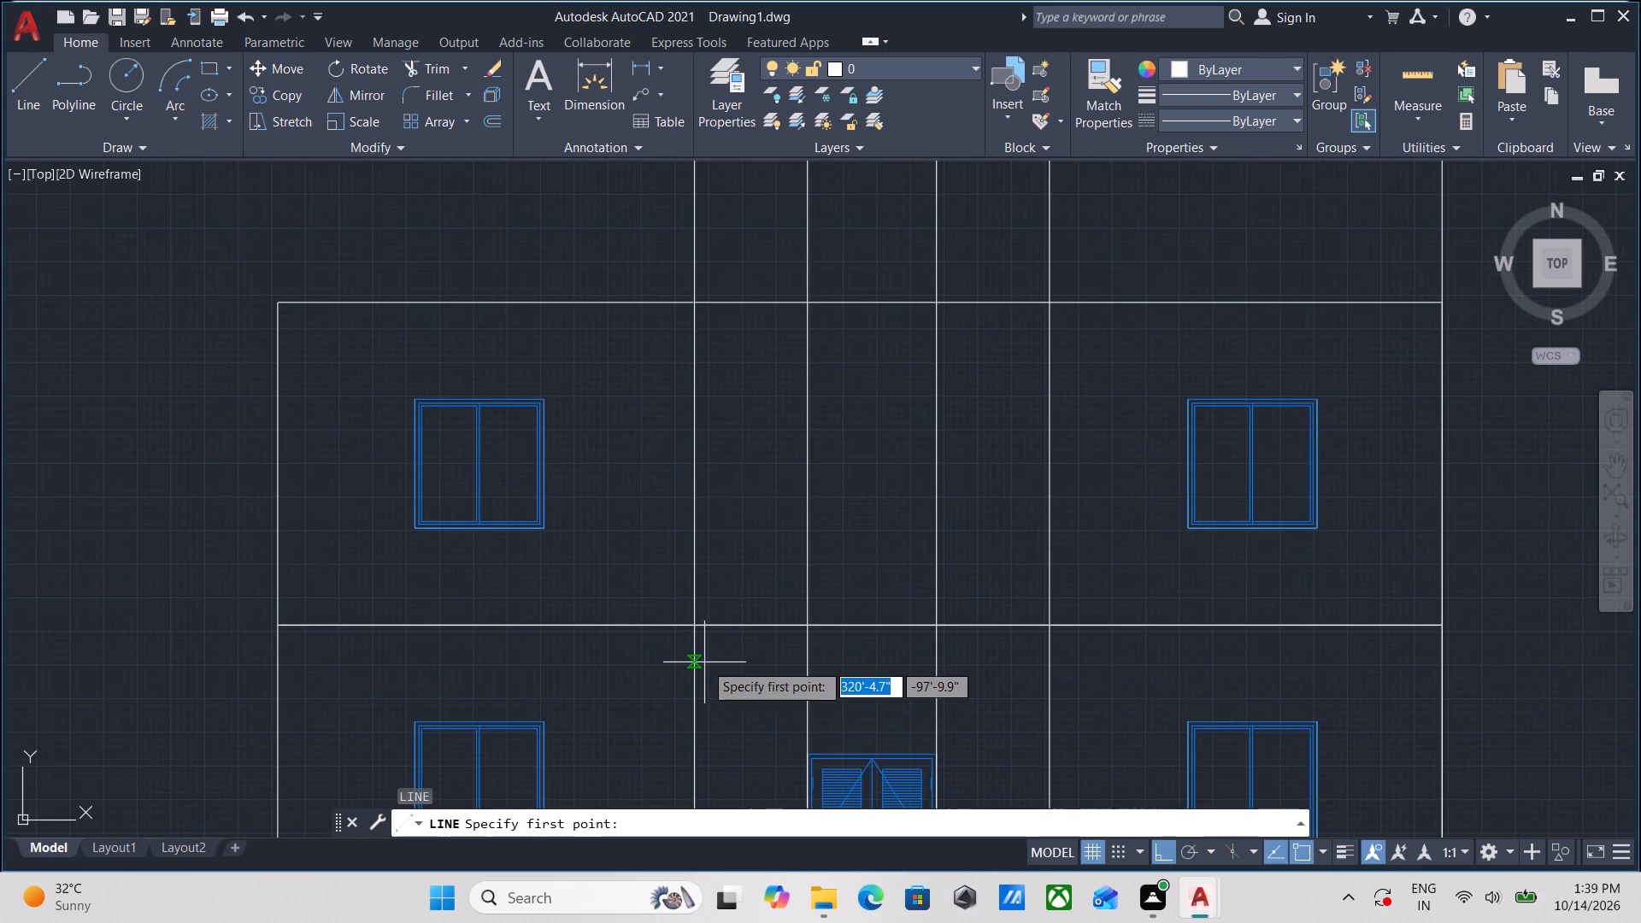
{"action": "scroll", "coordinate": [688, 614], "scroll_direction": "up", "scroll_amount": 2}
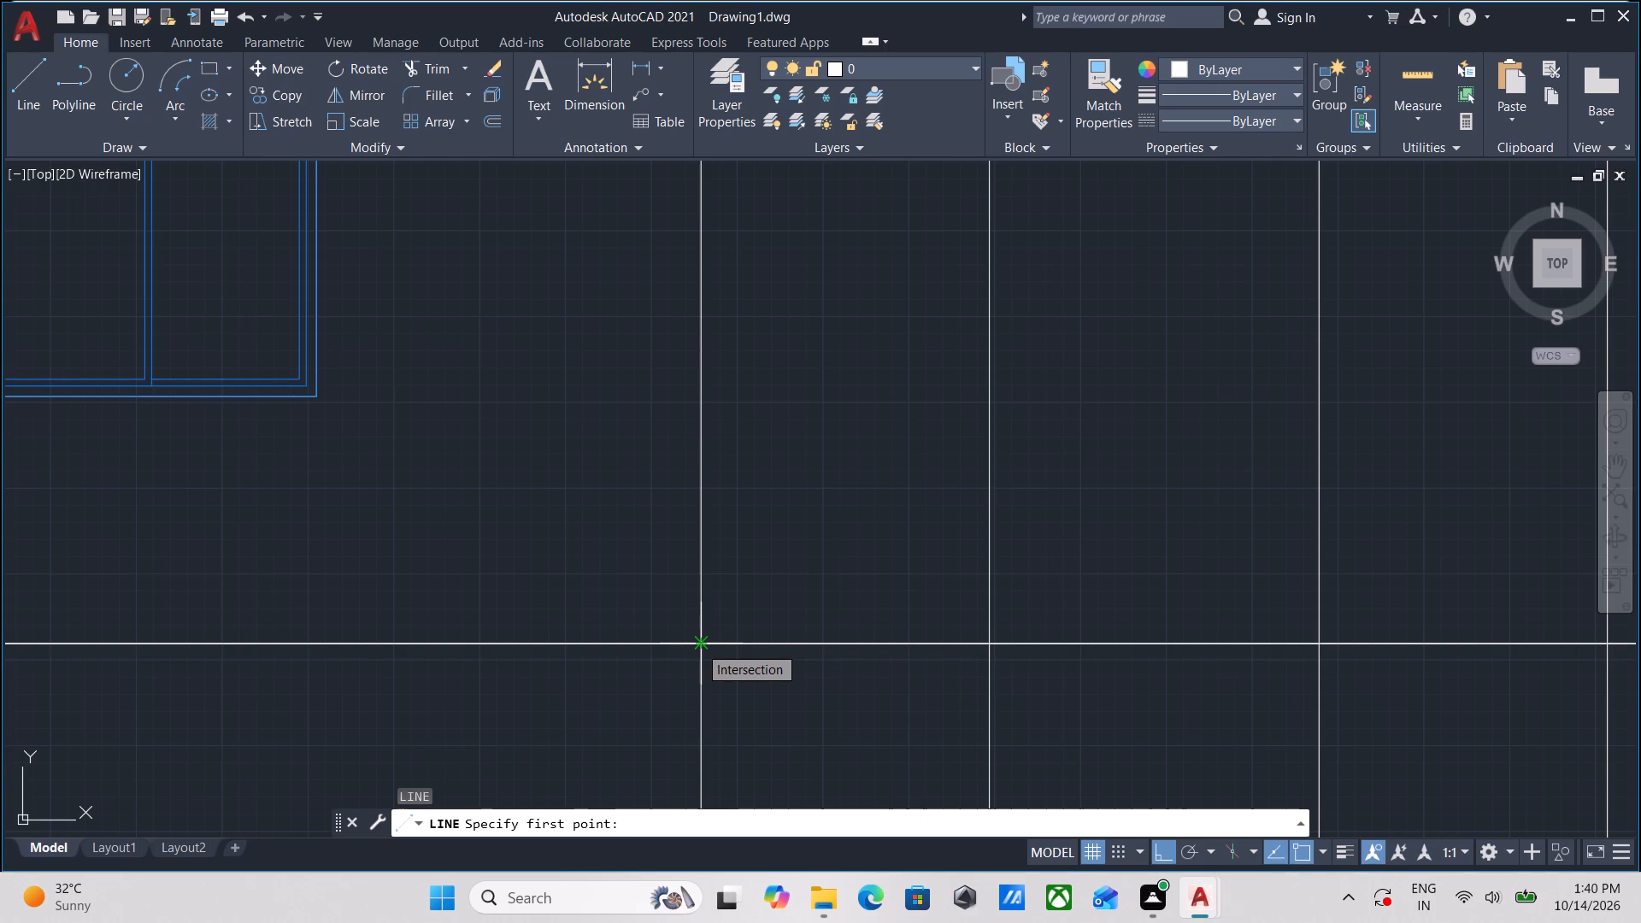
{"action": "type", "text": "TK"}
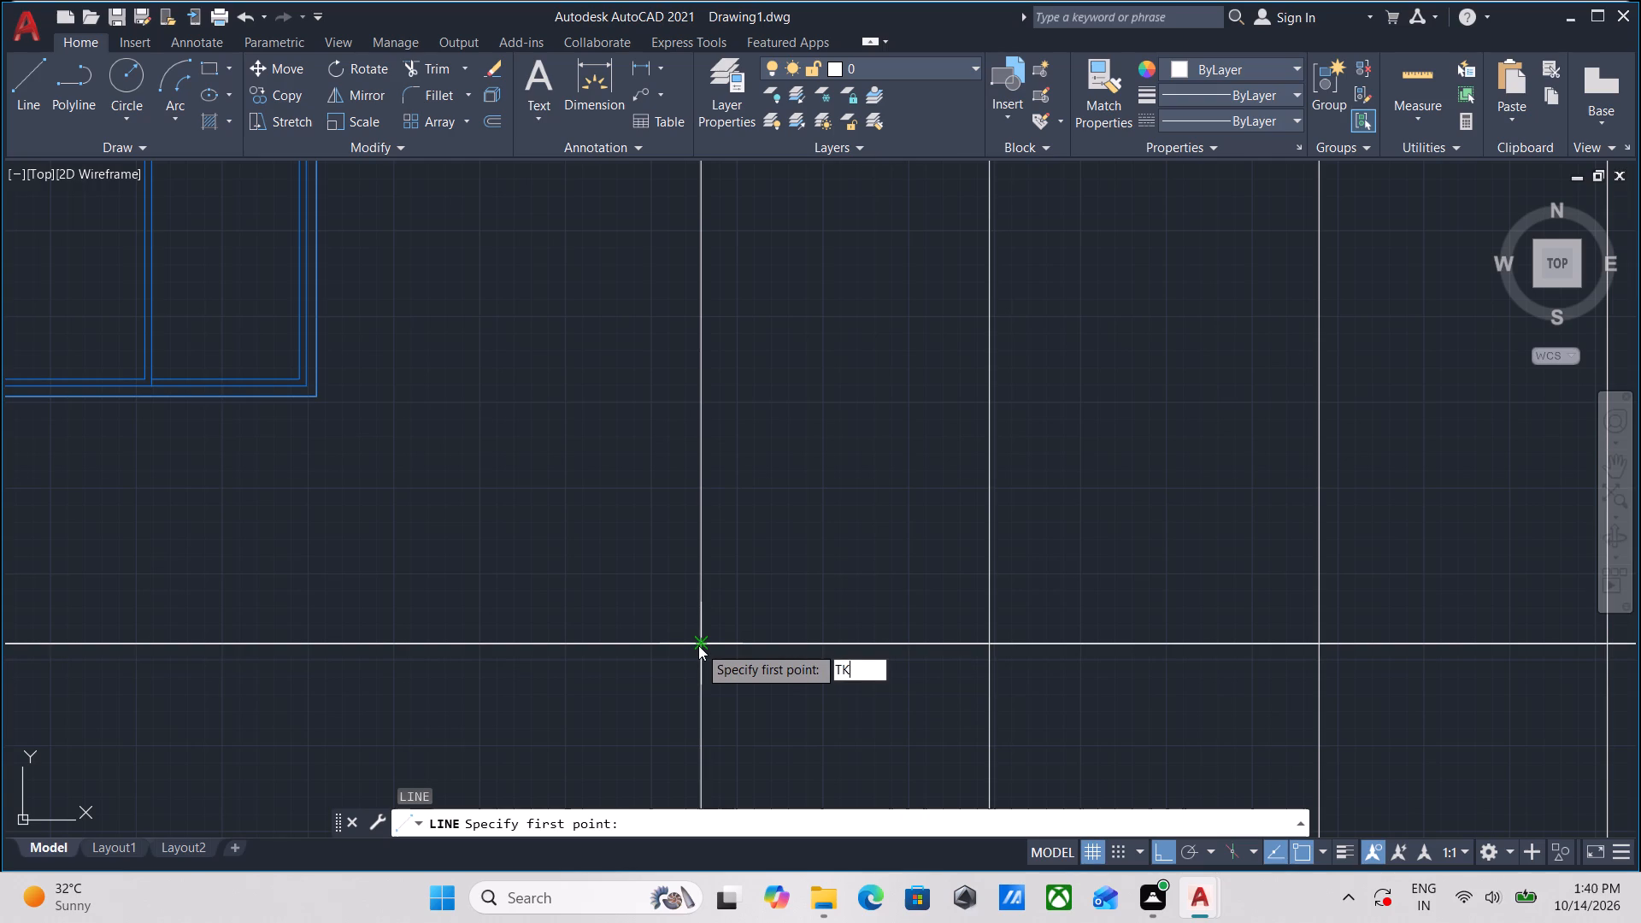
{"action": "key", "text": "Return"}
{"action": "left_click", "coordinate": [698, 645]}
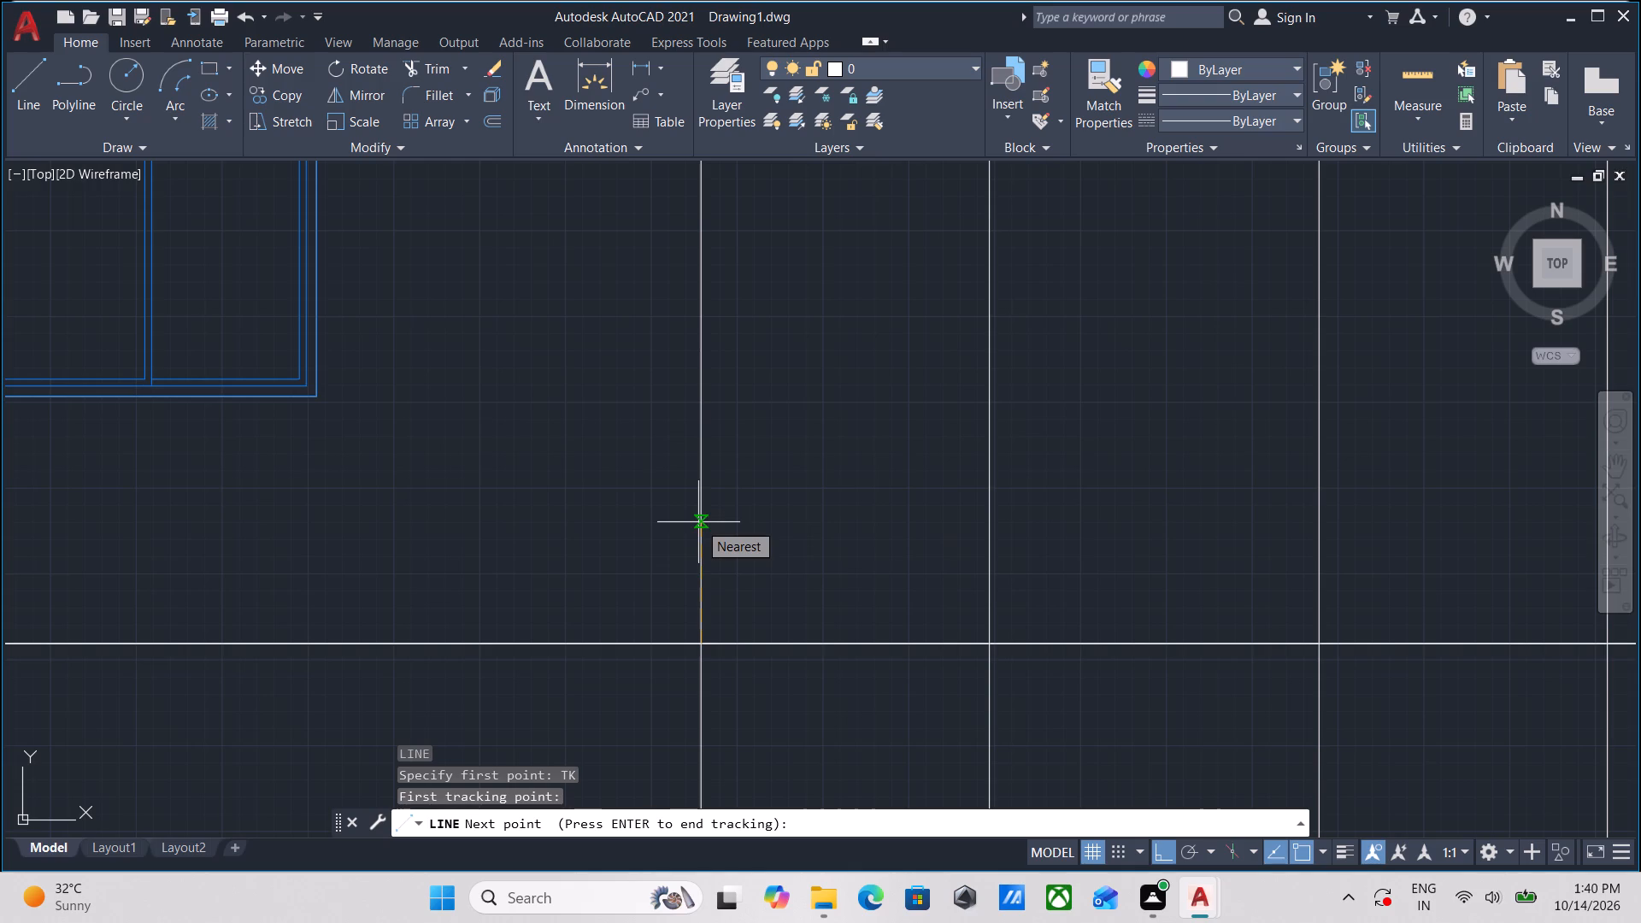
{"action": "key", "text": "3"}
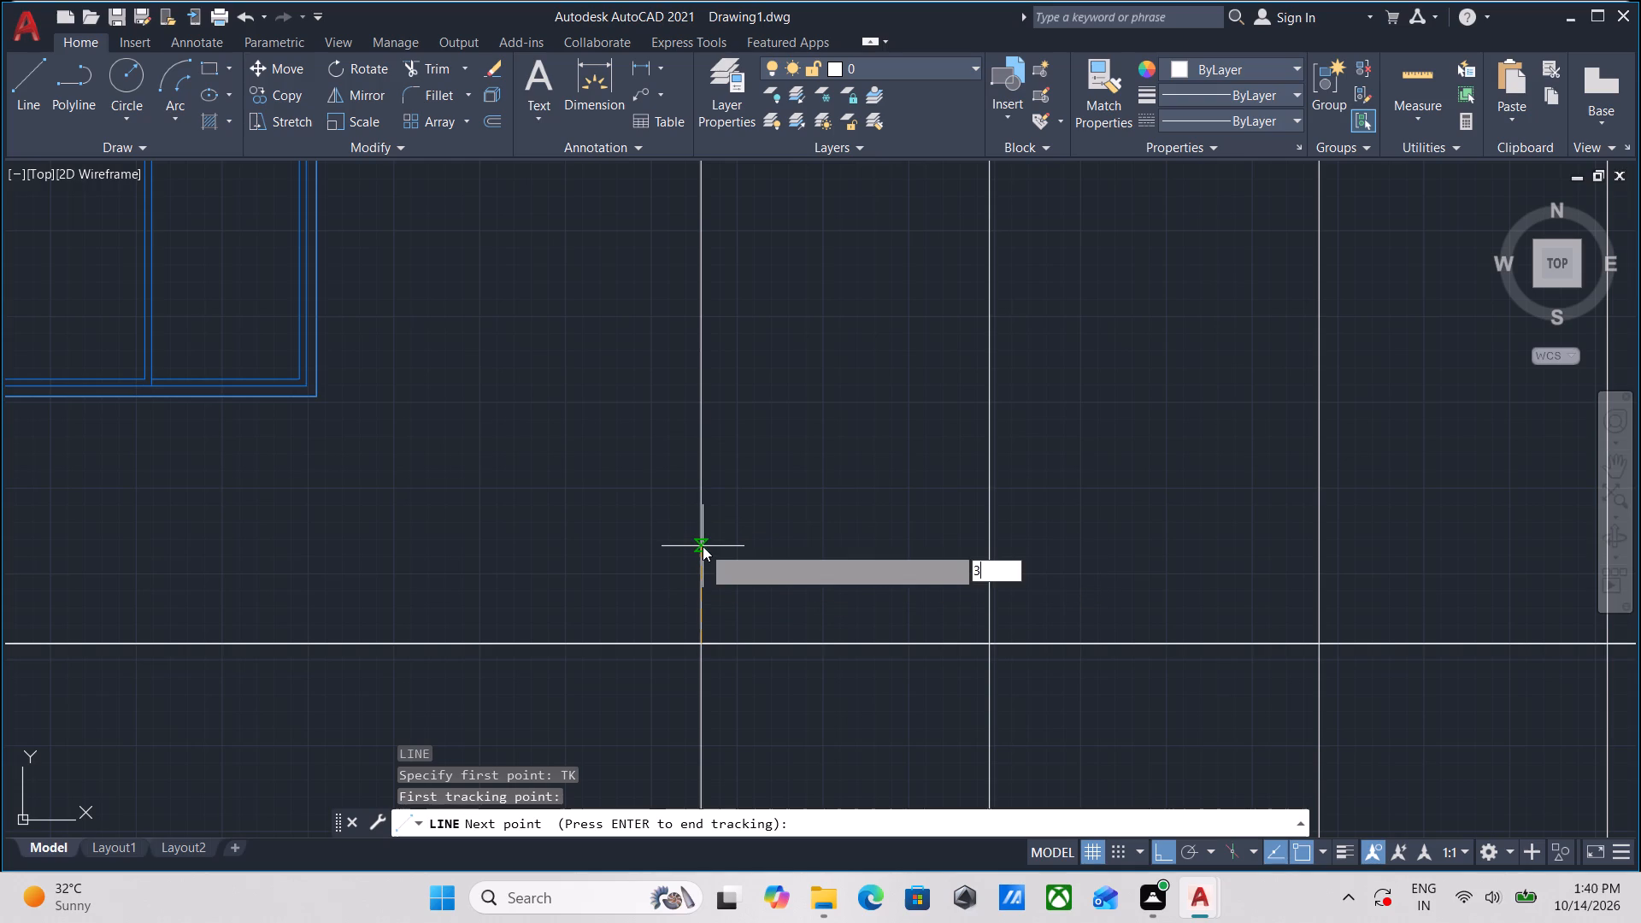
{"action": "key", "text": "apostrophe"}
{"action": "key", "text": "Return"}
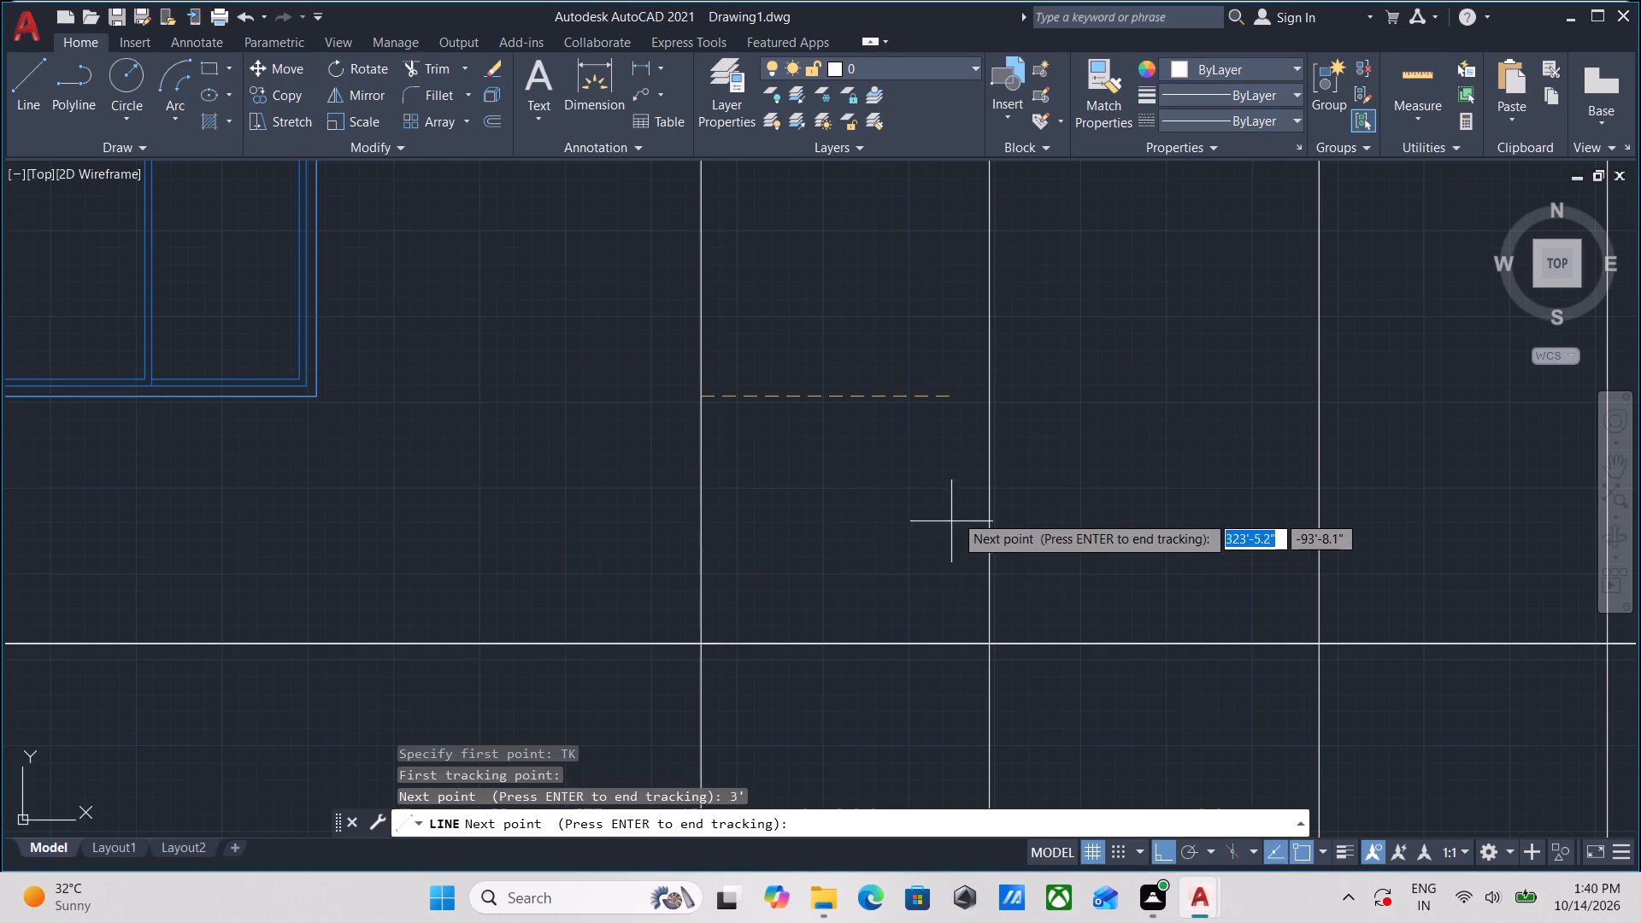
{"action": "key", "text": "Return"}
{"action": "scroll", "coordinate": [1057, 490], "scroll_direction": "down", "scroll_amount": 2}
{"action": "middle_click_drag", "start_coordinate": [1057, 490], "coordinate": [1051, 491]}
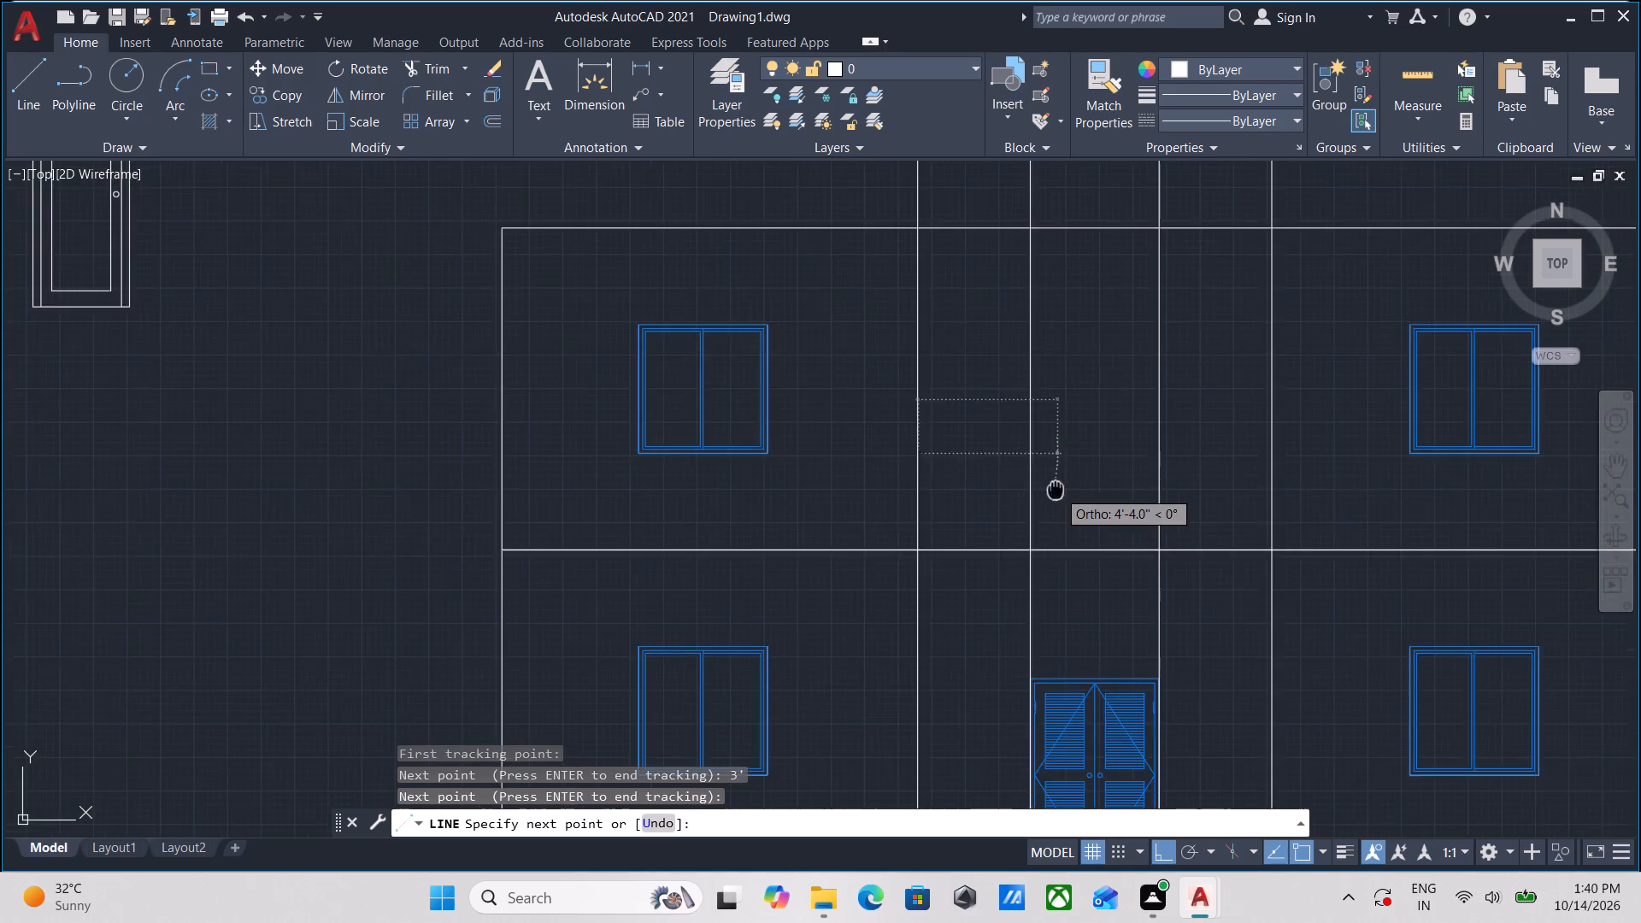
{"action": "middle_click_drag", "start_coordinate": [1051, 491], "coordinate": [887, 543]}
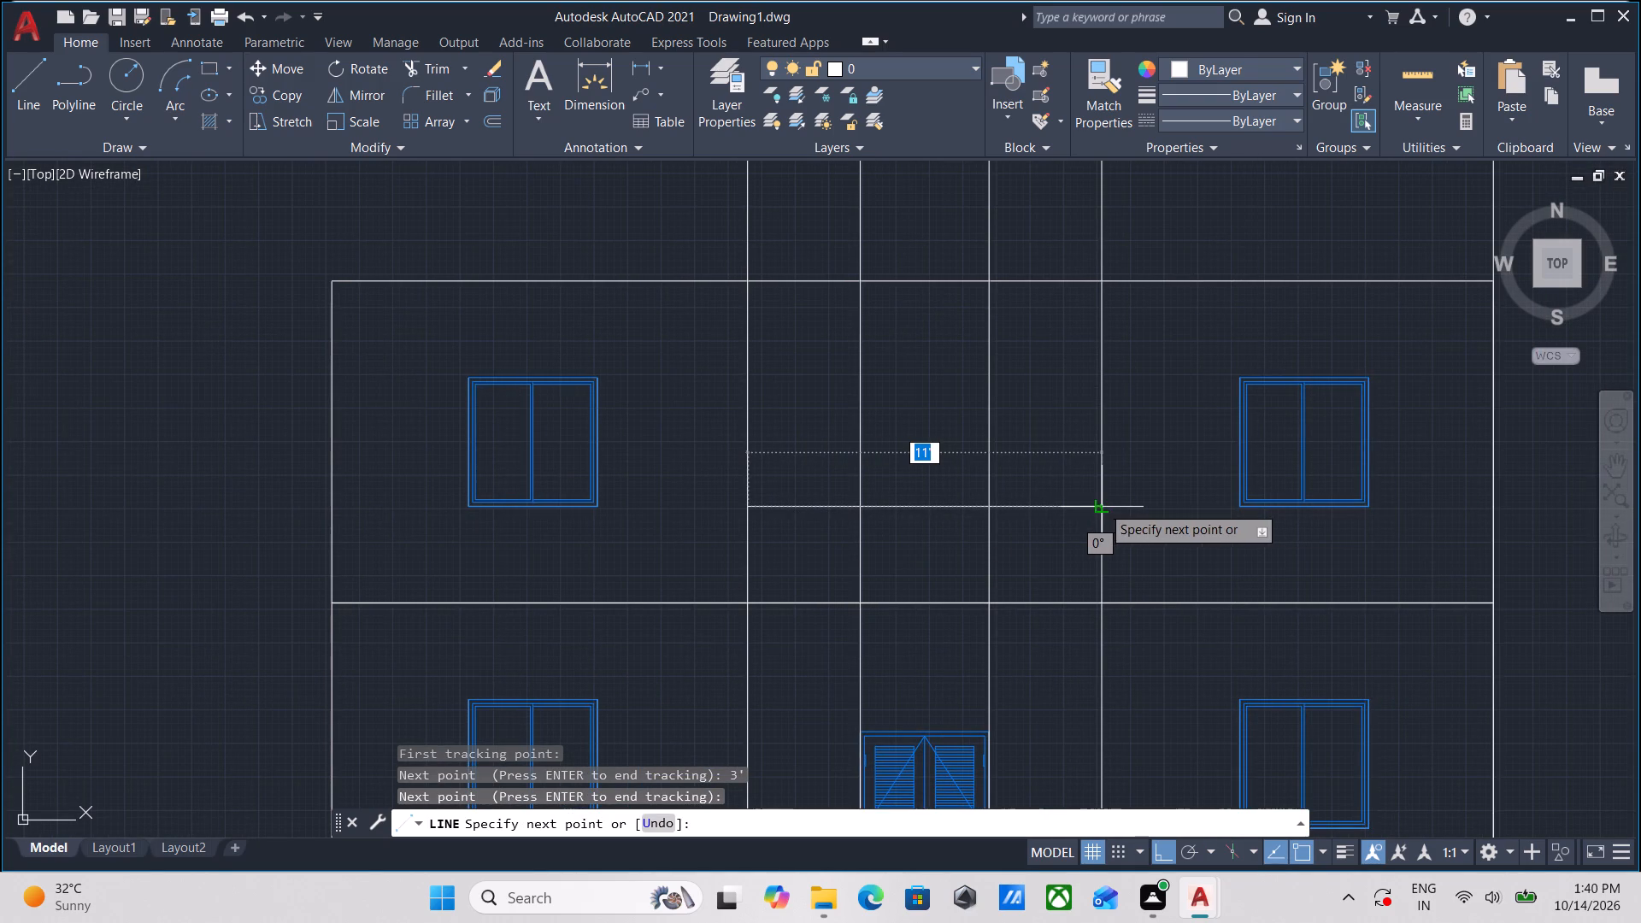
{"action": "left_click", "coordinate": [1102, 505]}
{"action": "key", "text": "Escape"}
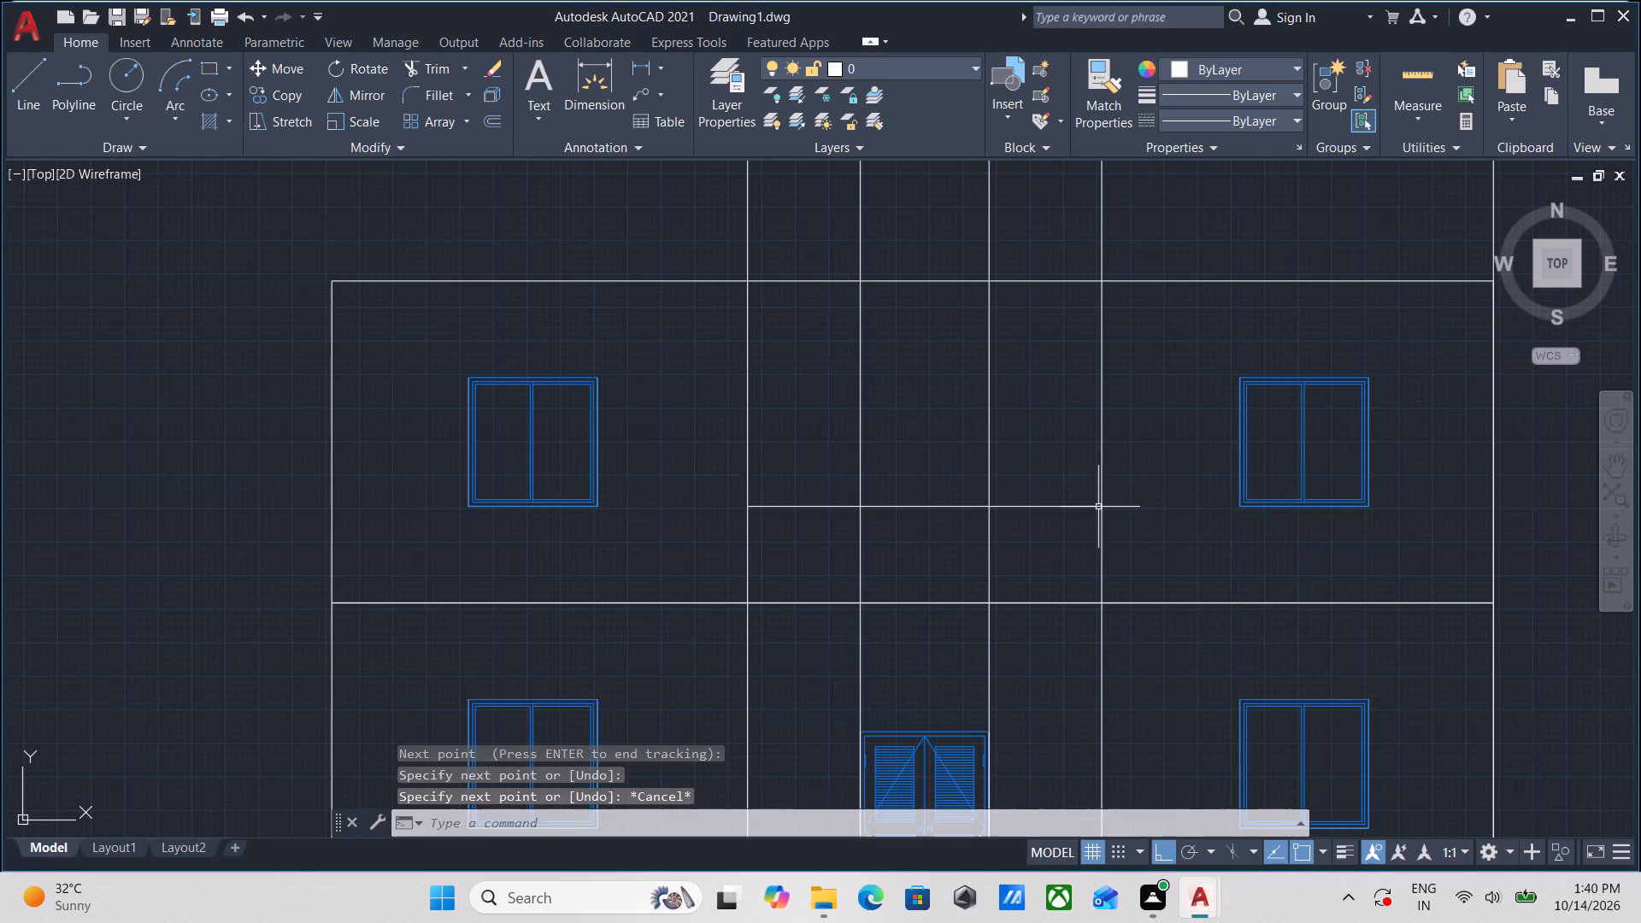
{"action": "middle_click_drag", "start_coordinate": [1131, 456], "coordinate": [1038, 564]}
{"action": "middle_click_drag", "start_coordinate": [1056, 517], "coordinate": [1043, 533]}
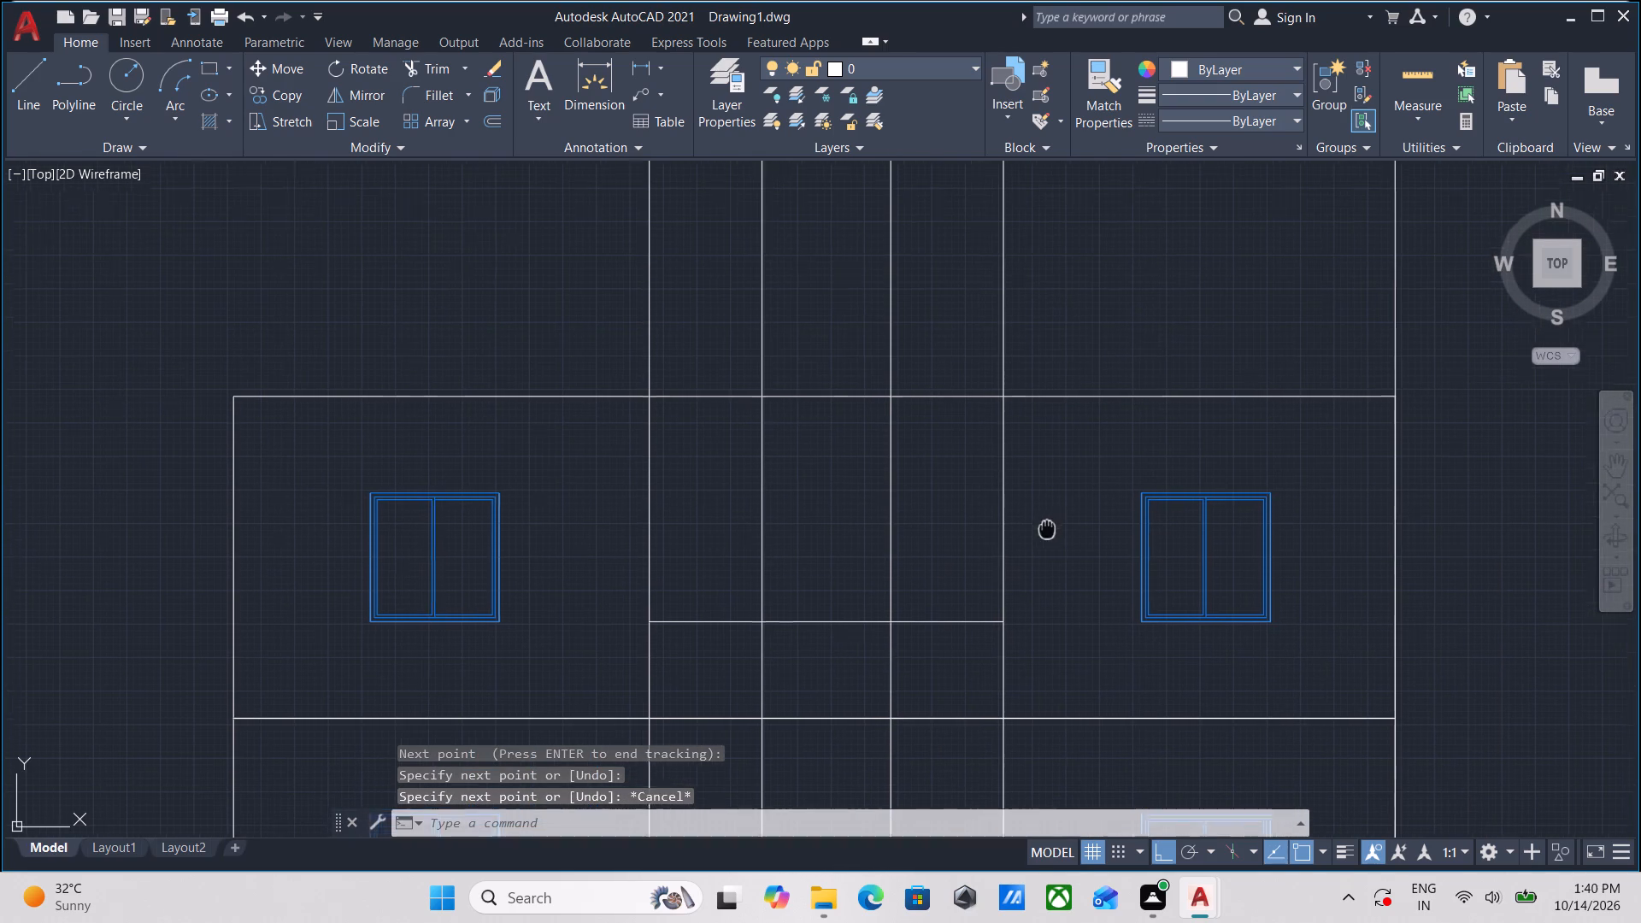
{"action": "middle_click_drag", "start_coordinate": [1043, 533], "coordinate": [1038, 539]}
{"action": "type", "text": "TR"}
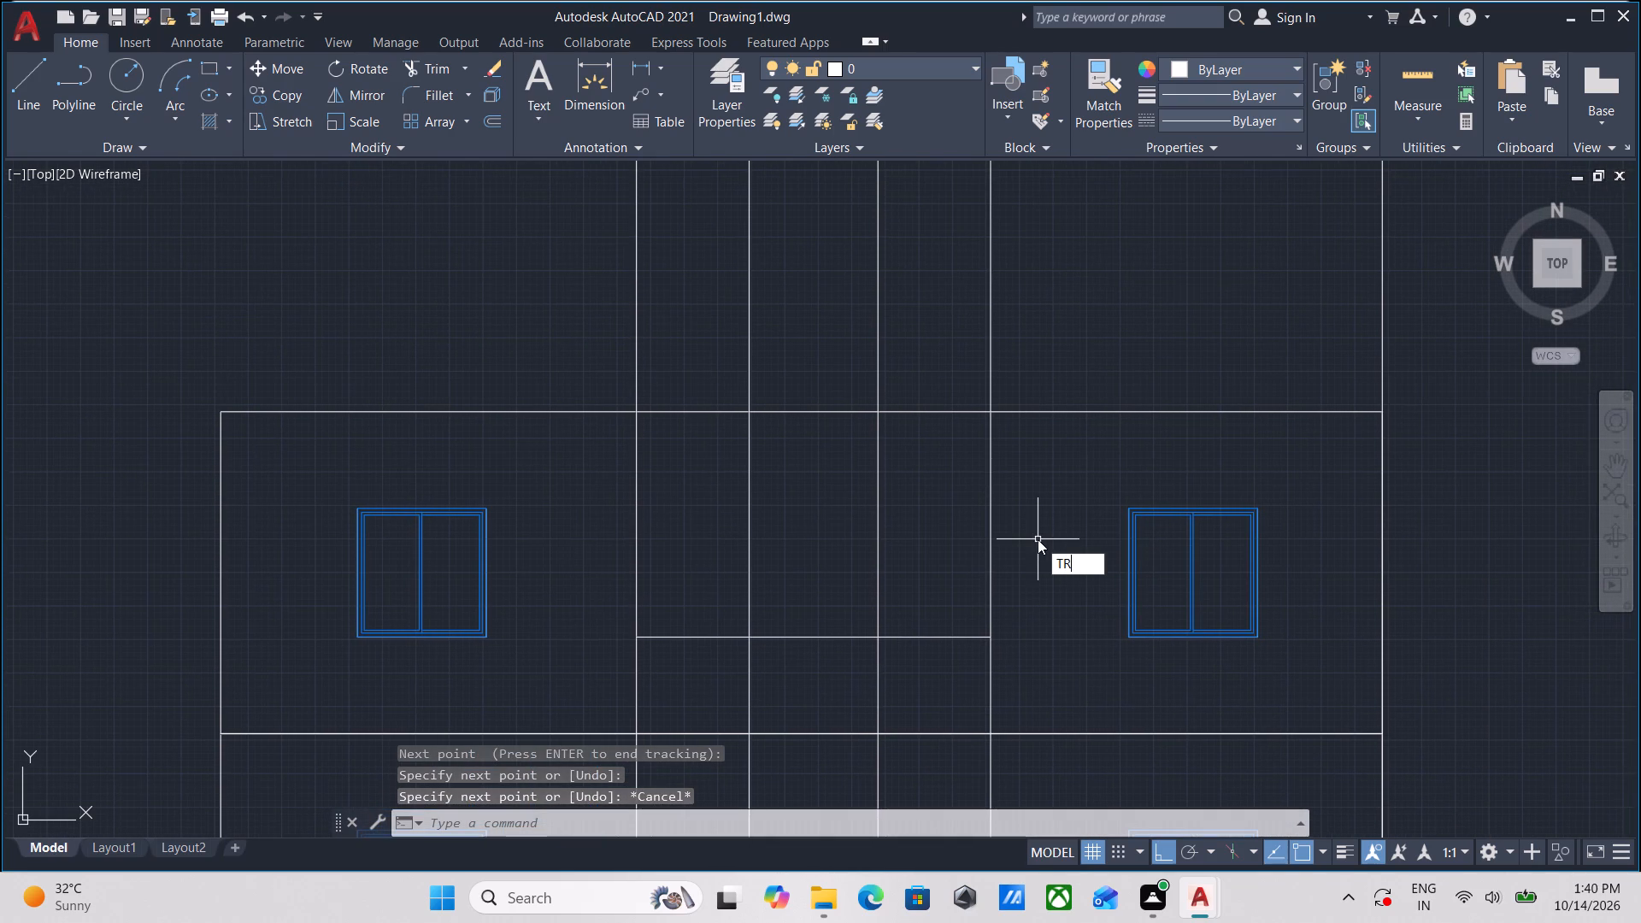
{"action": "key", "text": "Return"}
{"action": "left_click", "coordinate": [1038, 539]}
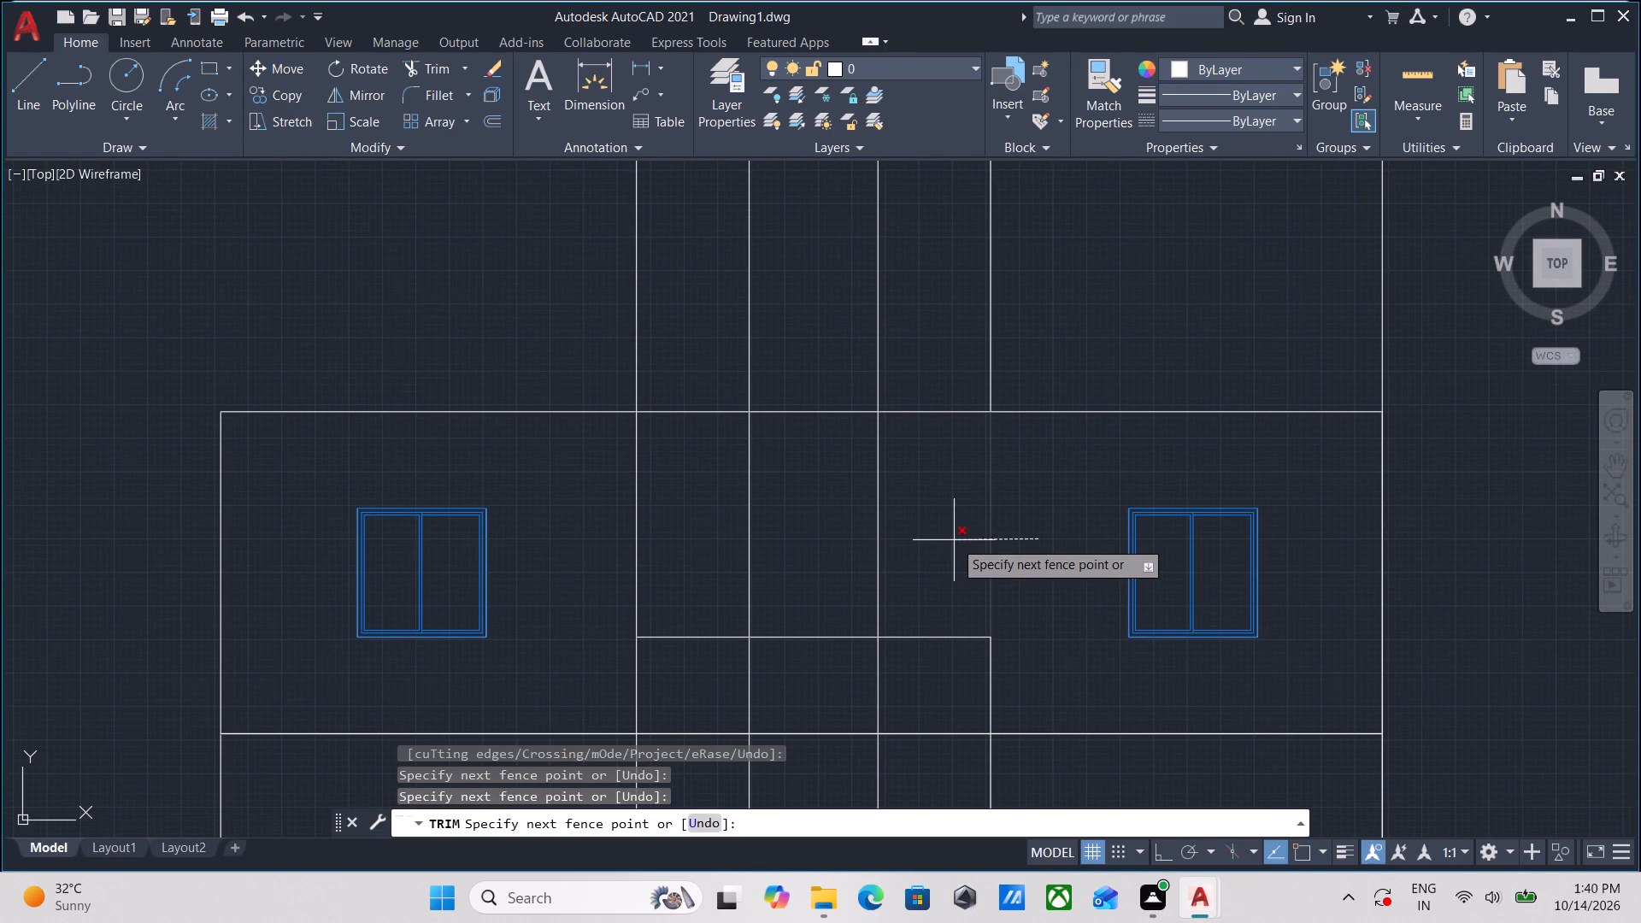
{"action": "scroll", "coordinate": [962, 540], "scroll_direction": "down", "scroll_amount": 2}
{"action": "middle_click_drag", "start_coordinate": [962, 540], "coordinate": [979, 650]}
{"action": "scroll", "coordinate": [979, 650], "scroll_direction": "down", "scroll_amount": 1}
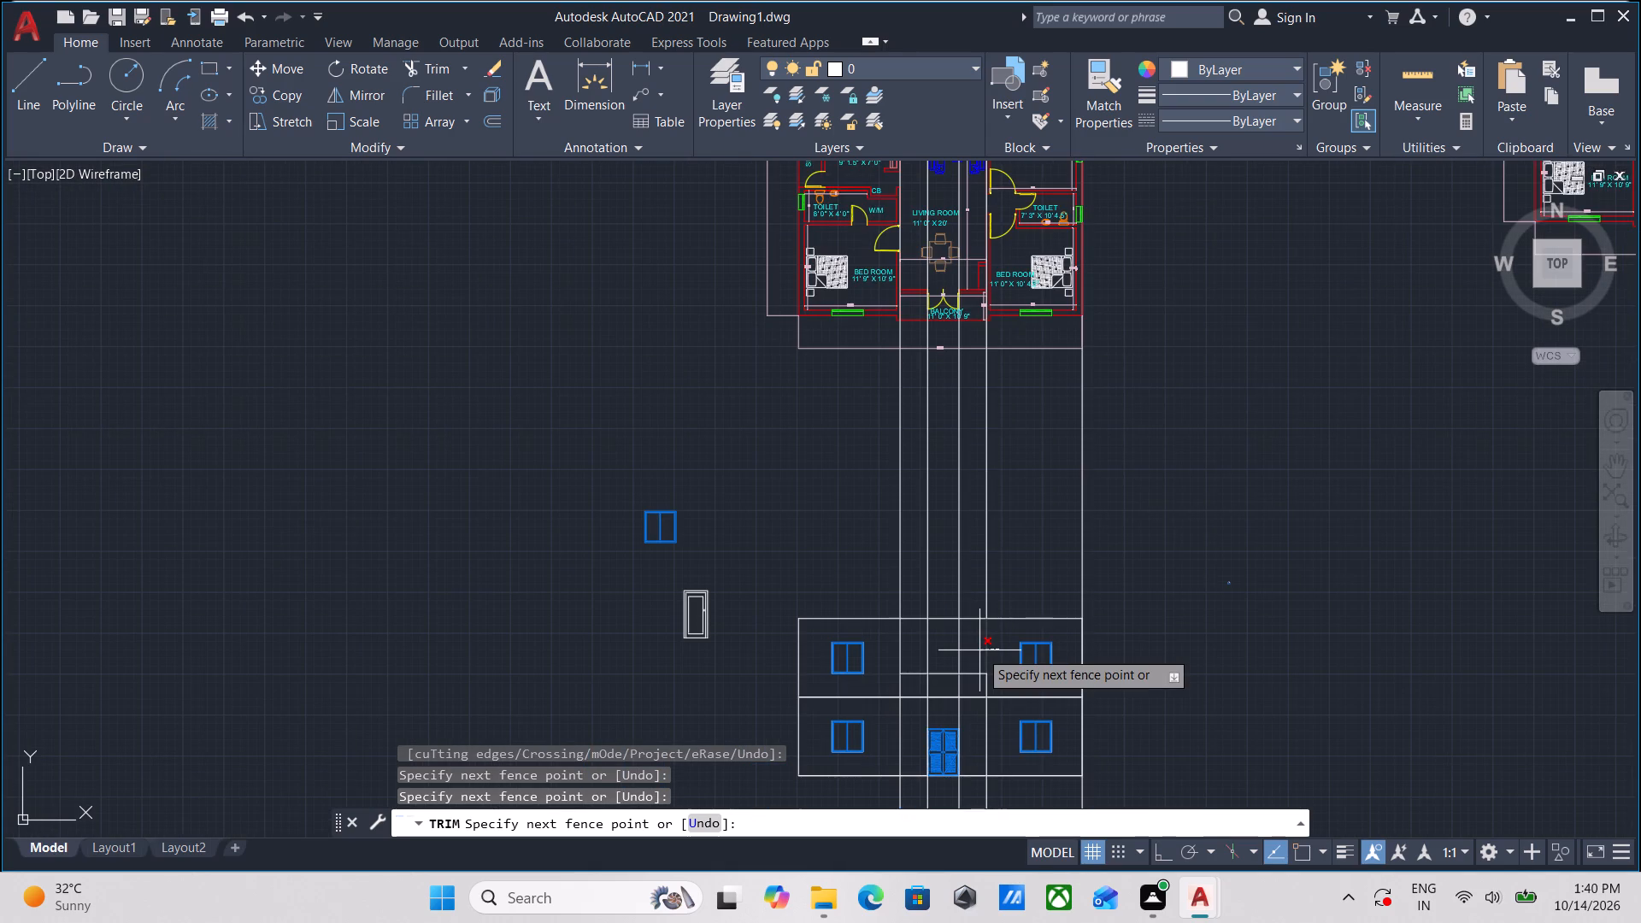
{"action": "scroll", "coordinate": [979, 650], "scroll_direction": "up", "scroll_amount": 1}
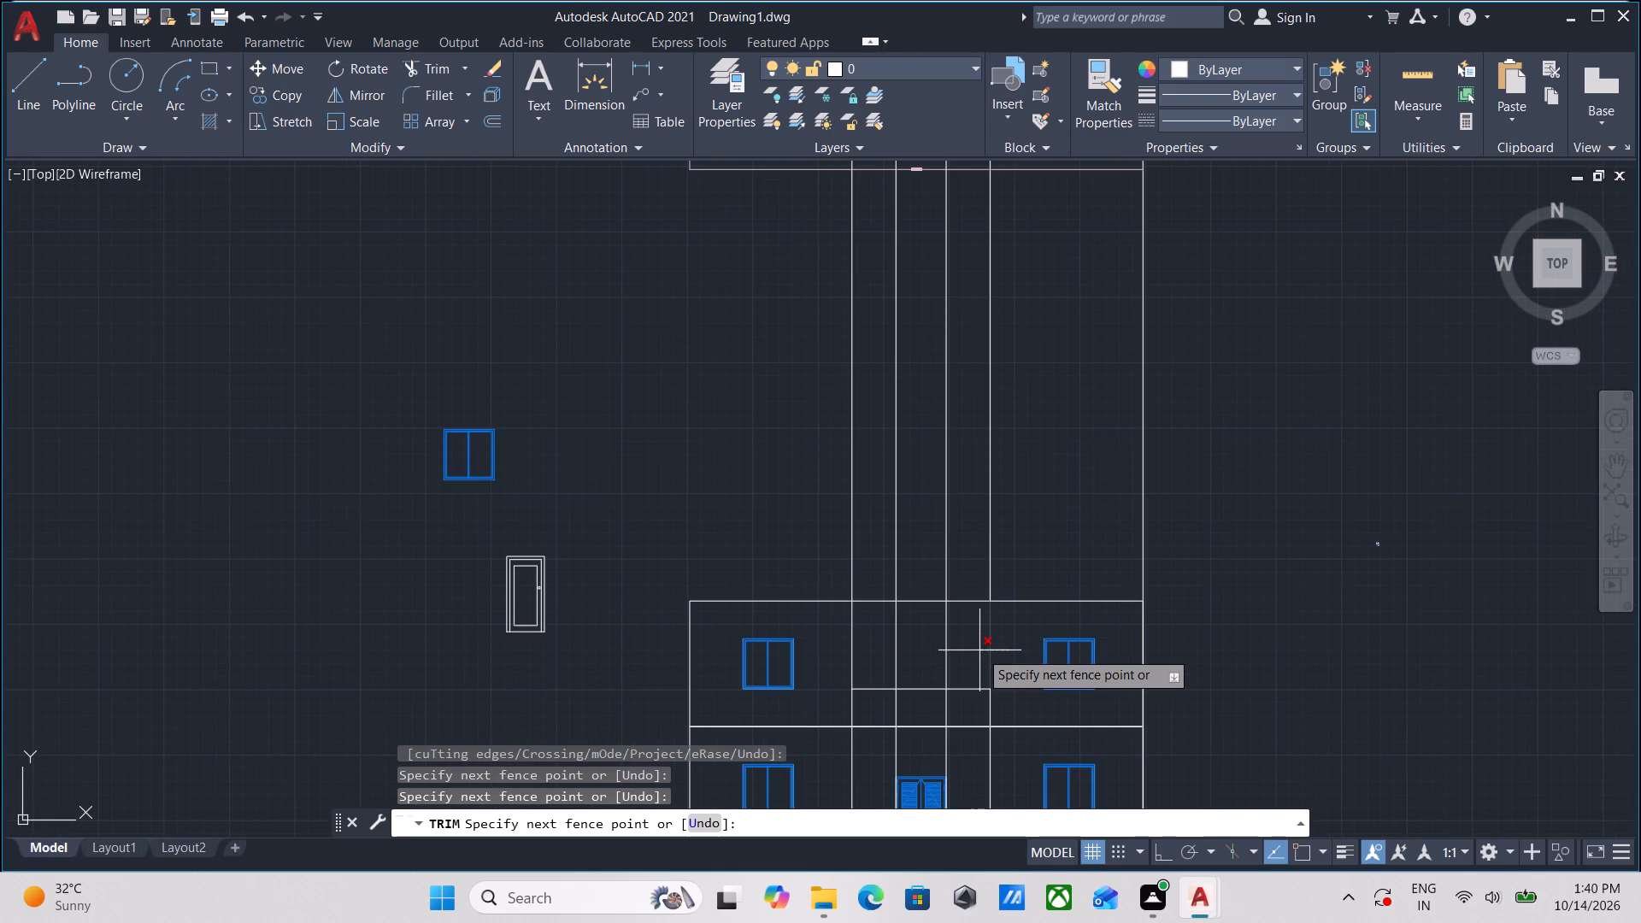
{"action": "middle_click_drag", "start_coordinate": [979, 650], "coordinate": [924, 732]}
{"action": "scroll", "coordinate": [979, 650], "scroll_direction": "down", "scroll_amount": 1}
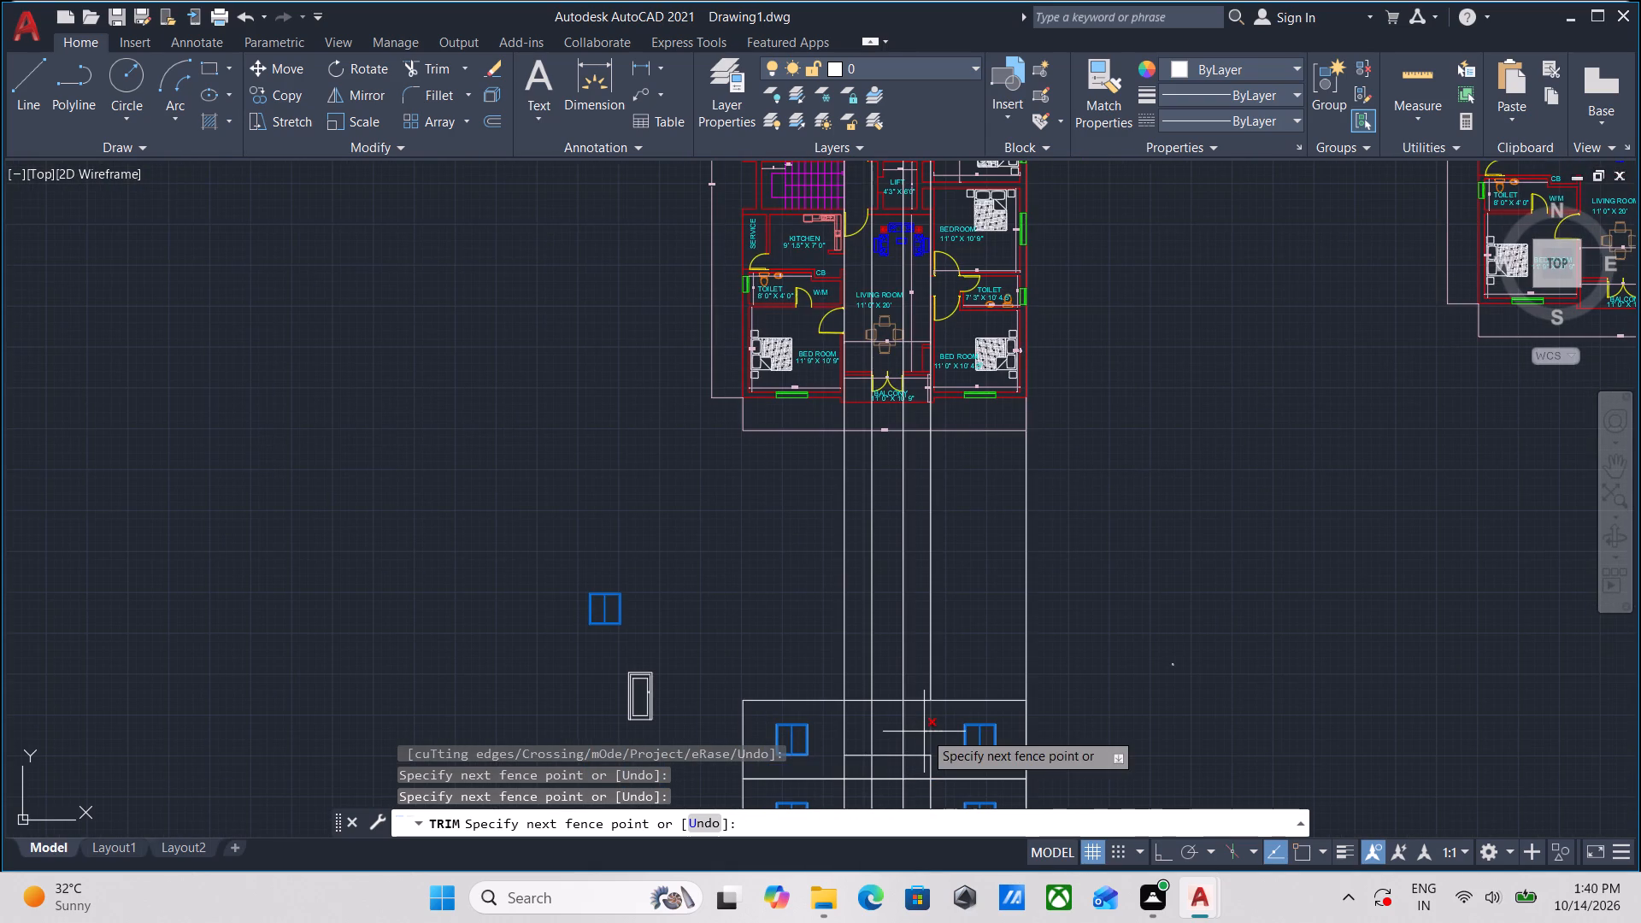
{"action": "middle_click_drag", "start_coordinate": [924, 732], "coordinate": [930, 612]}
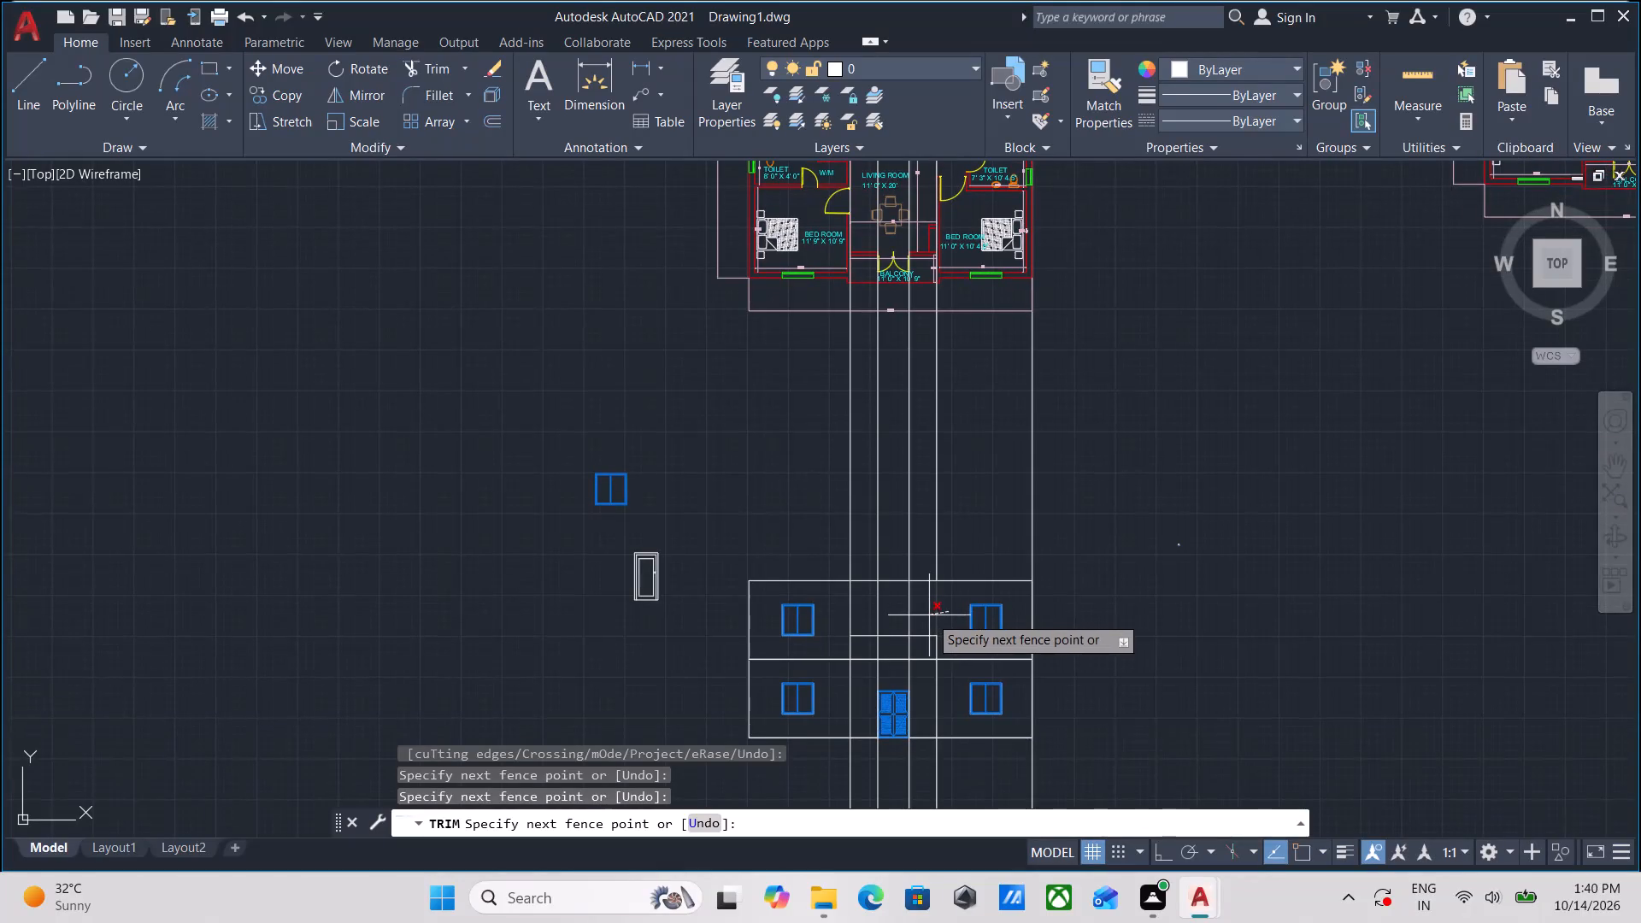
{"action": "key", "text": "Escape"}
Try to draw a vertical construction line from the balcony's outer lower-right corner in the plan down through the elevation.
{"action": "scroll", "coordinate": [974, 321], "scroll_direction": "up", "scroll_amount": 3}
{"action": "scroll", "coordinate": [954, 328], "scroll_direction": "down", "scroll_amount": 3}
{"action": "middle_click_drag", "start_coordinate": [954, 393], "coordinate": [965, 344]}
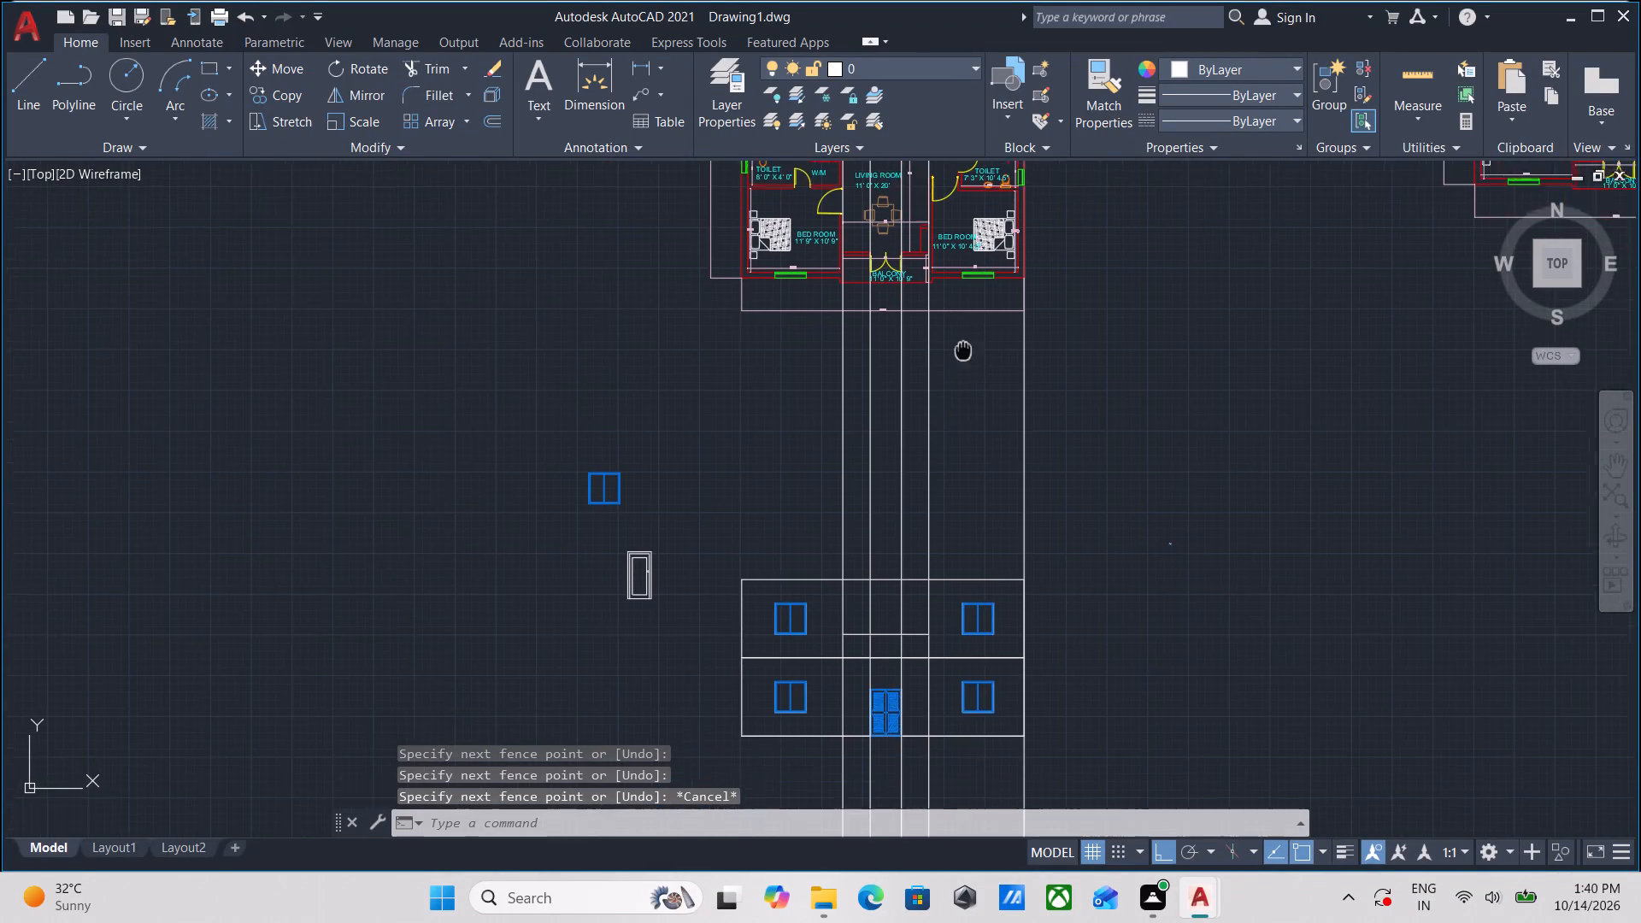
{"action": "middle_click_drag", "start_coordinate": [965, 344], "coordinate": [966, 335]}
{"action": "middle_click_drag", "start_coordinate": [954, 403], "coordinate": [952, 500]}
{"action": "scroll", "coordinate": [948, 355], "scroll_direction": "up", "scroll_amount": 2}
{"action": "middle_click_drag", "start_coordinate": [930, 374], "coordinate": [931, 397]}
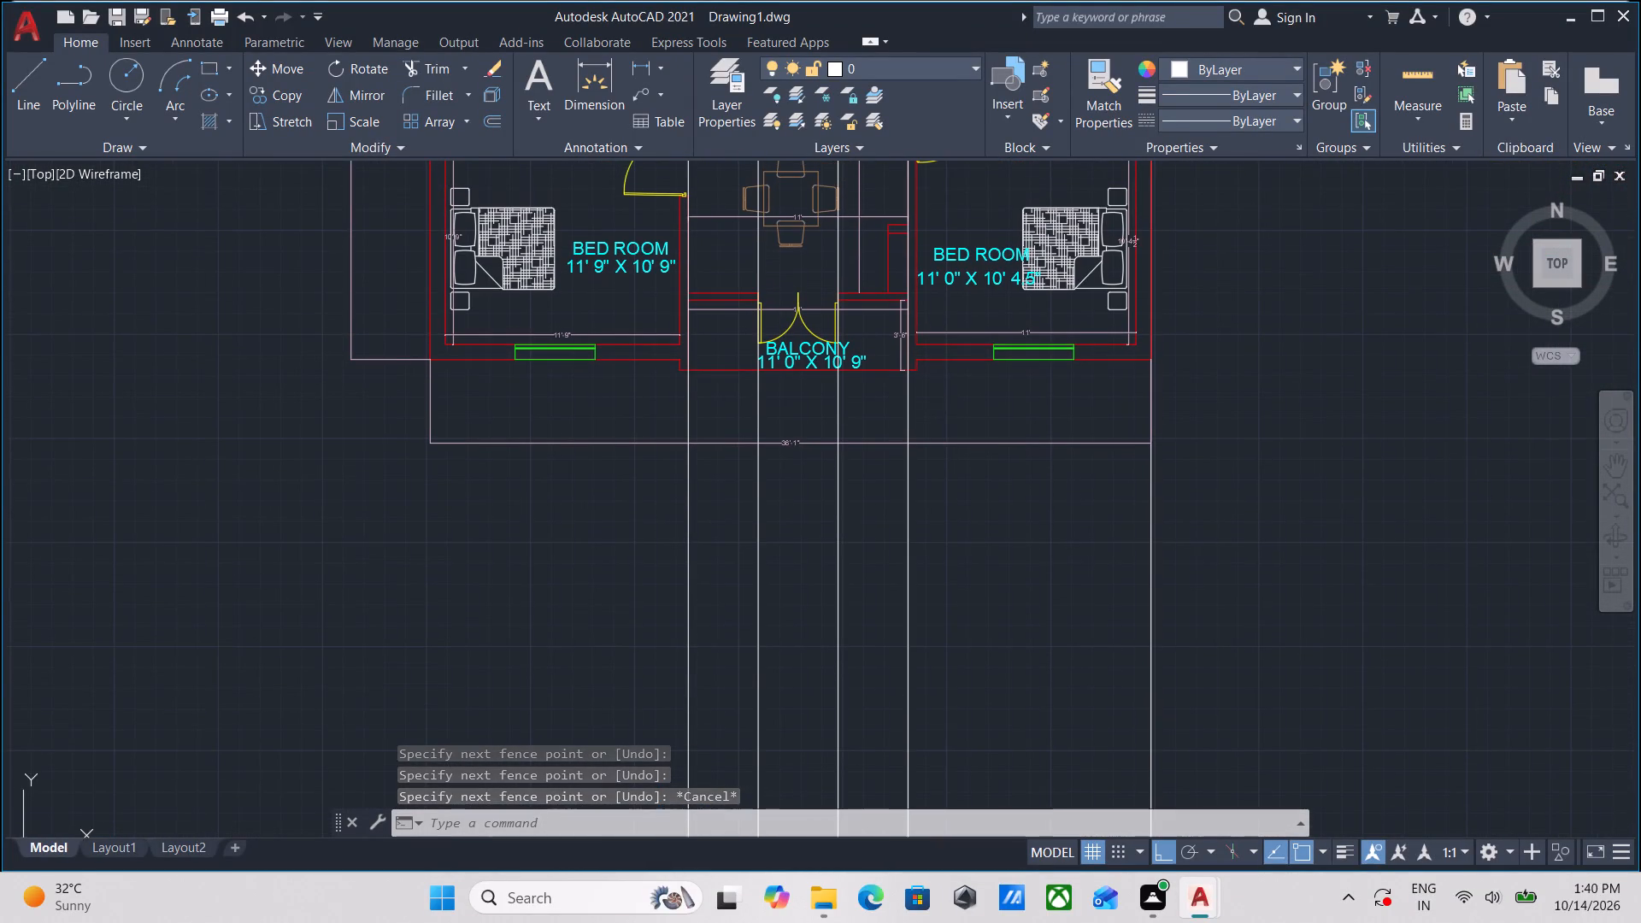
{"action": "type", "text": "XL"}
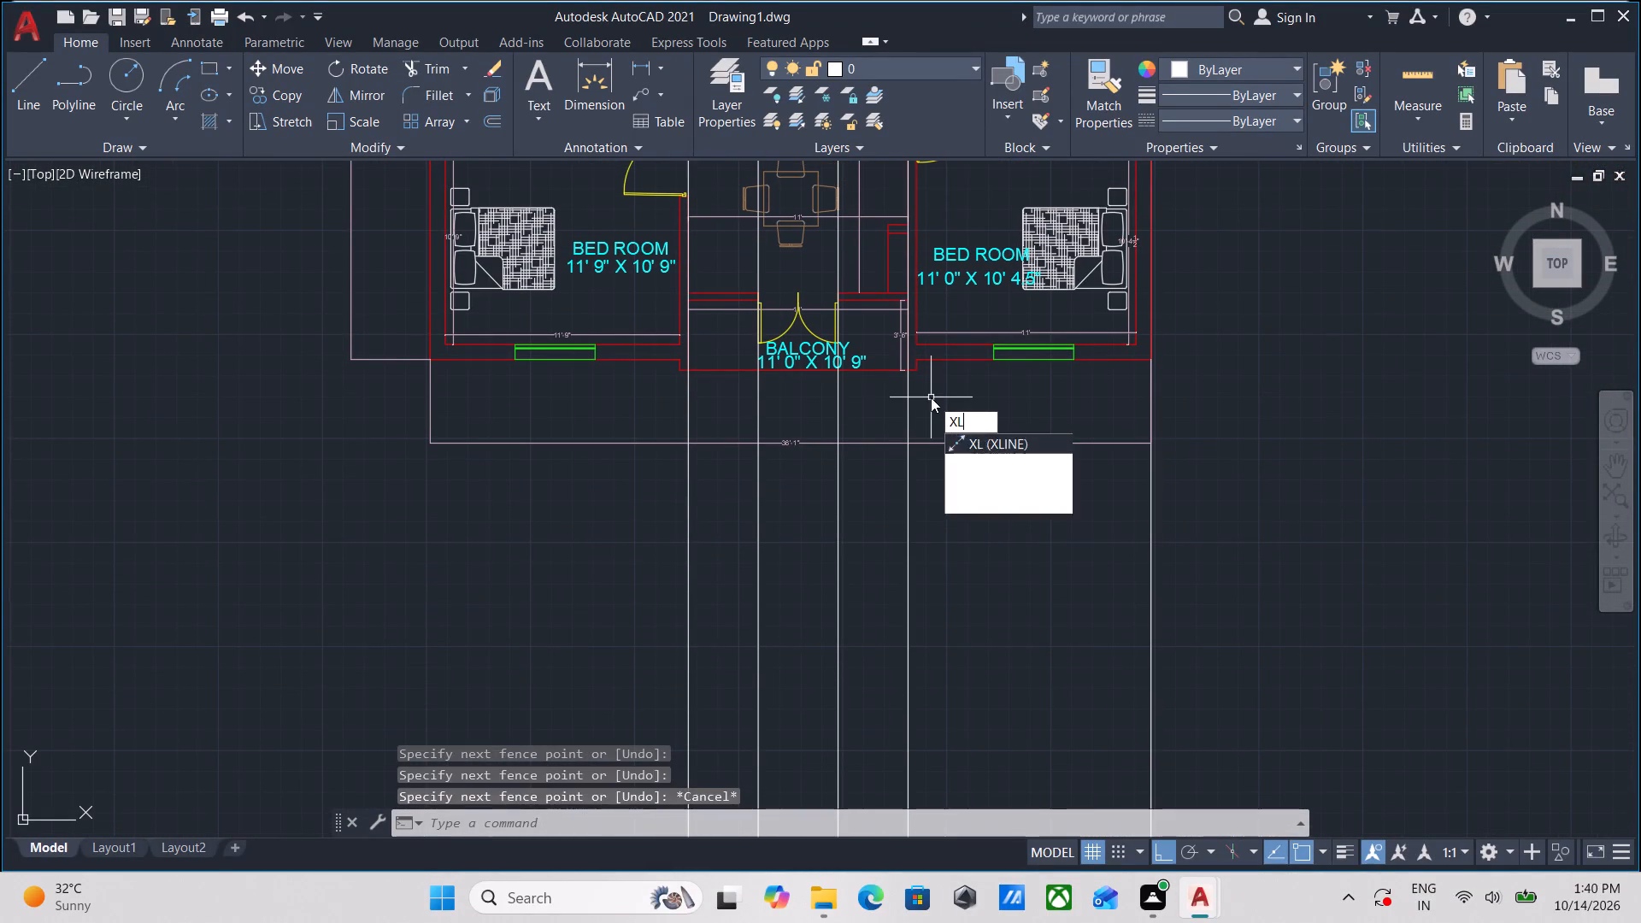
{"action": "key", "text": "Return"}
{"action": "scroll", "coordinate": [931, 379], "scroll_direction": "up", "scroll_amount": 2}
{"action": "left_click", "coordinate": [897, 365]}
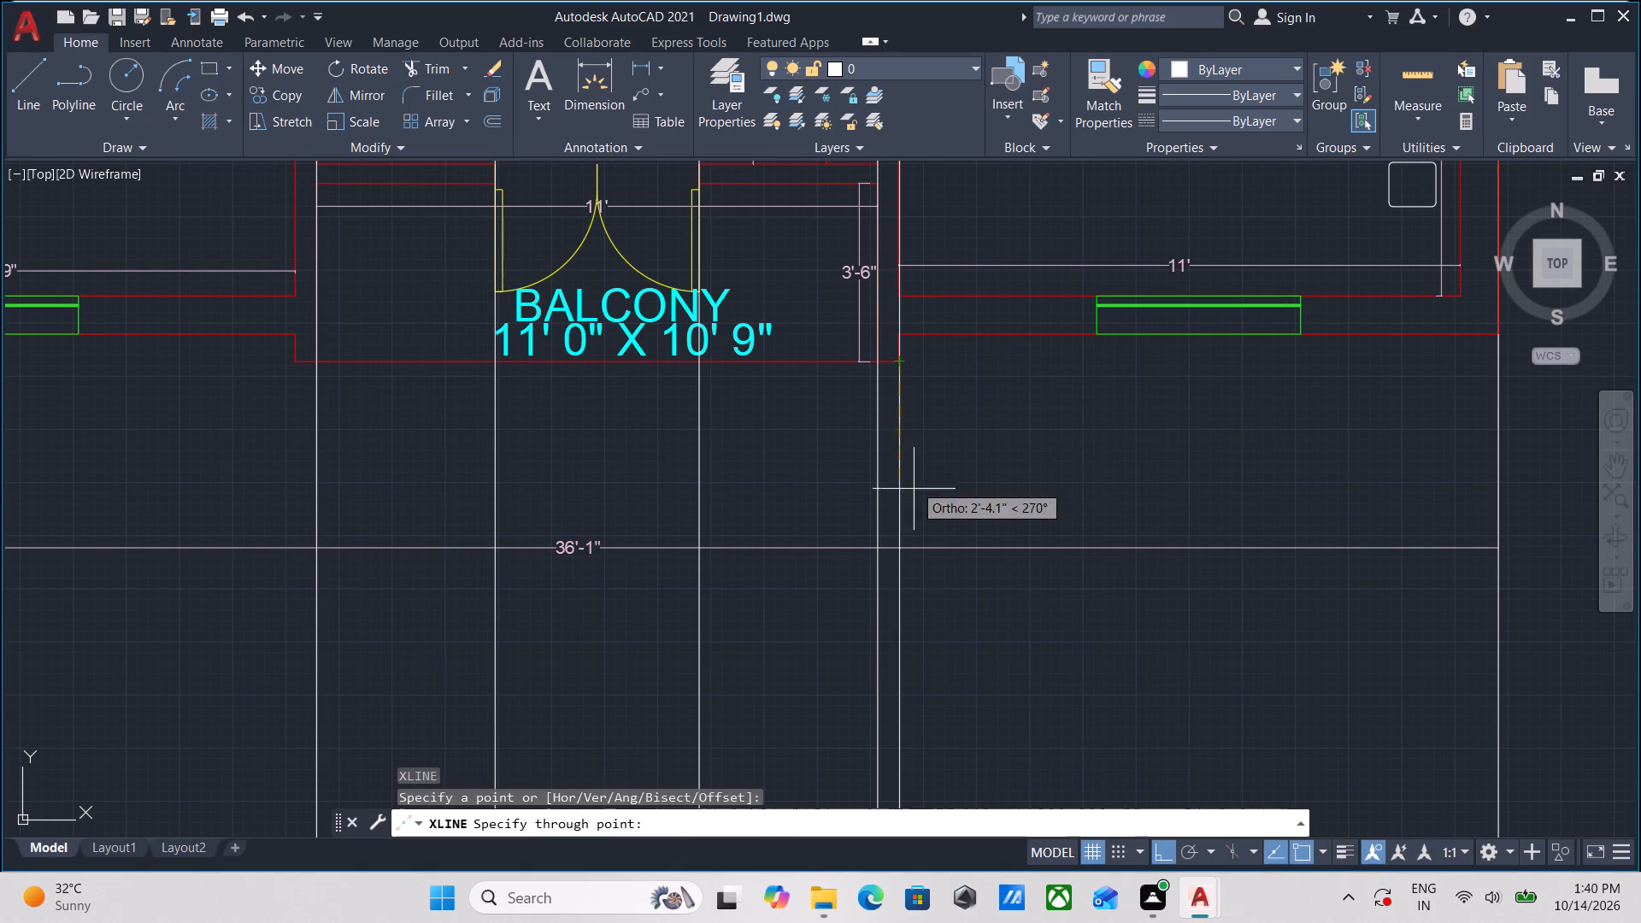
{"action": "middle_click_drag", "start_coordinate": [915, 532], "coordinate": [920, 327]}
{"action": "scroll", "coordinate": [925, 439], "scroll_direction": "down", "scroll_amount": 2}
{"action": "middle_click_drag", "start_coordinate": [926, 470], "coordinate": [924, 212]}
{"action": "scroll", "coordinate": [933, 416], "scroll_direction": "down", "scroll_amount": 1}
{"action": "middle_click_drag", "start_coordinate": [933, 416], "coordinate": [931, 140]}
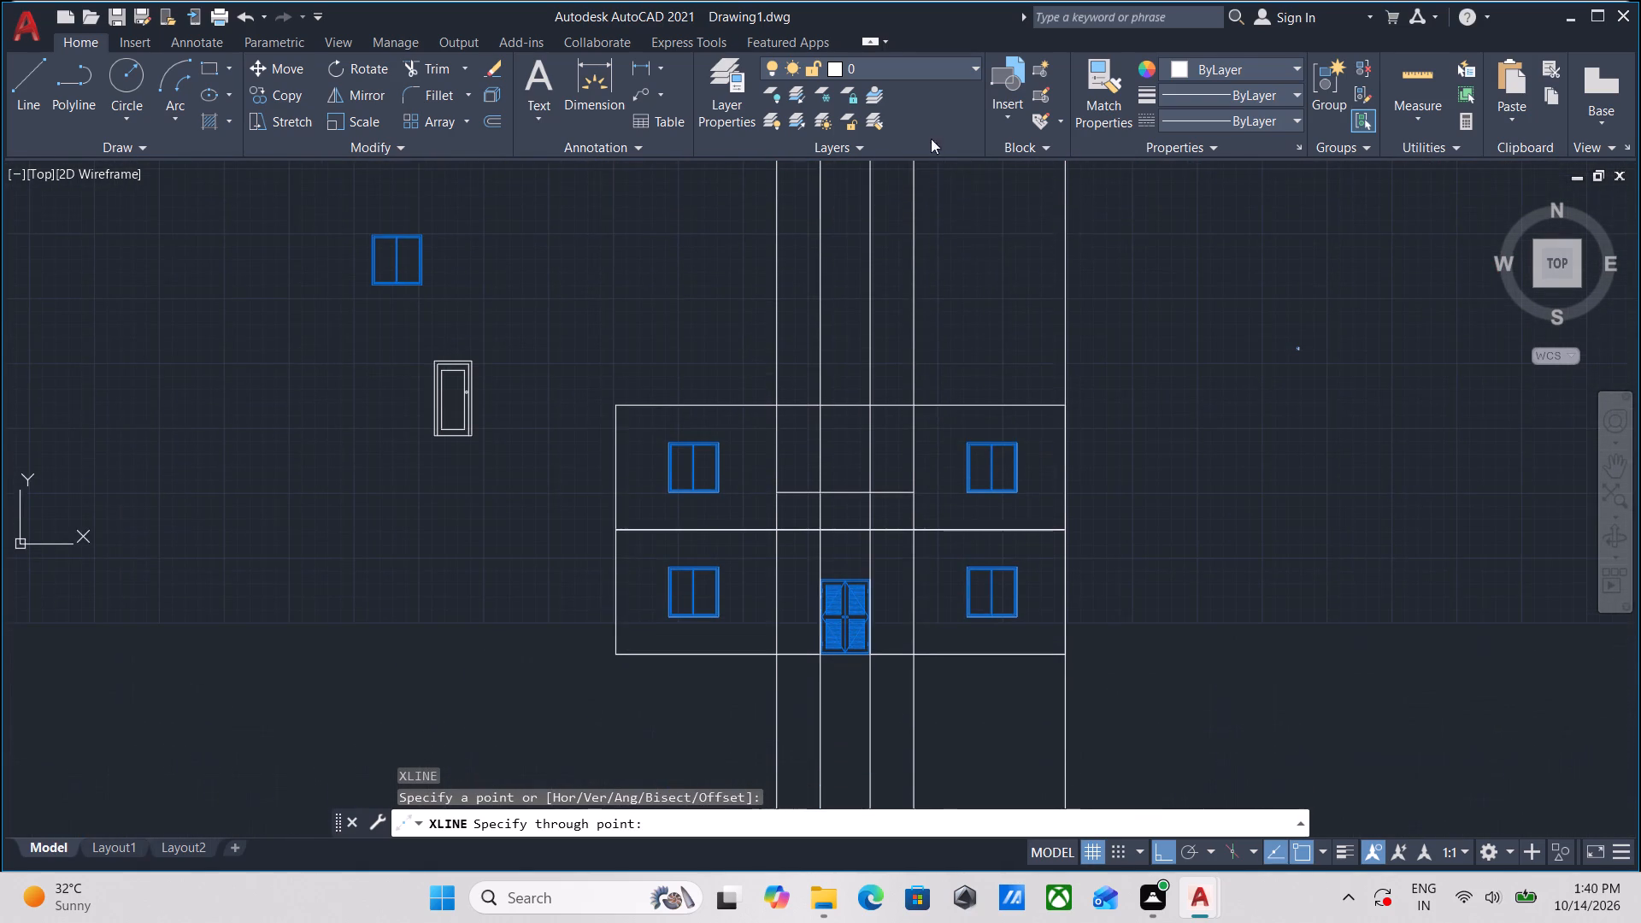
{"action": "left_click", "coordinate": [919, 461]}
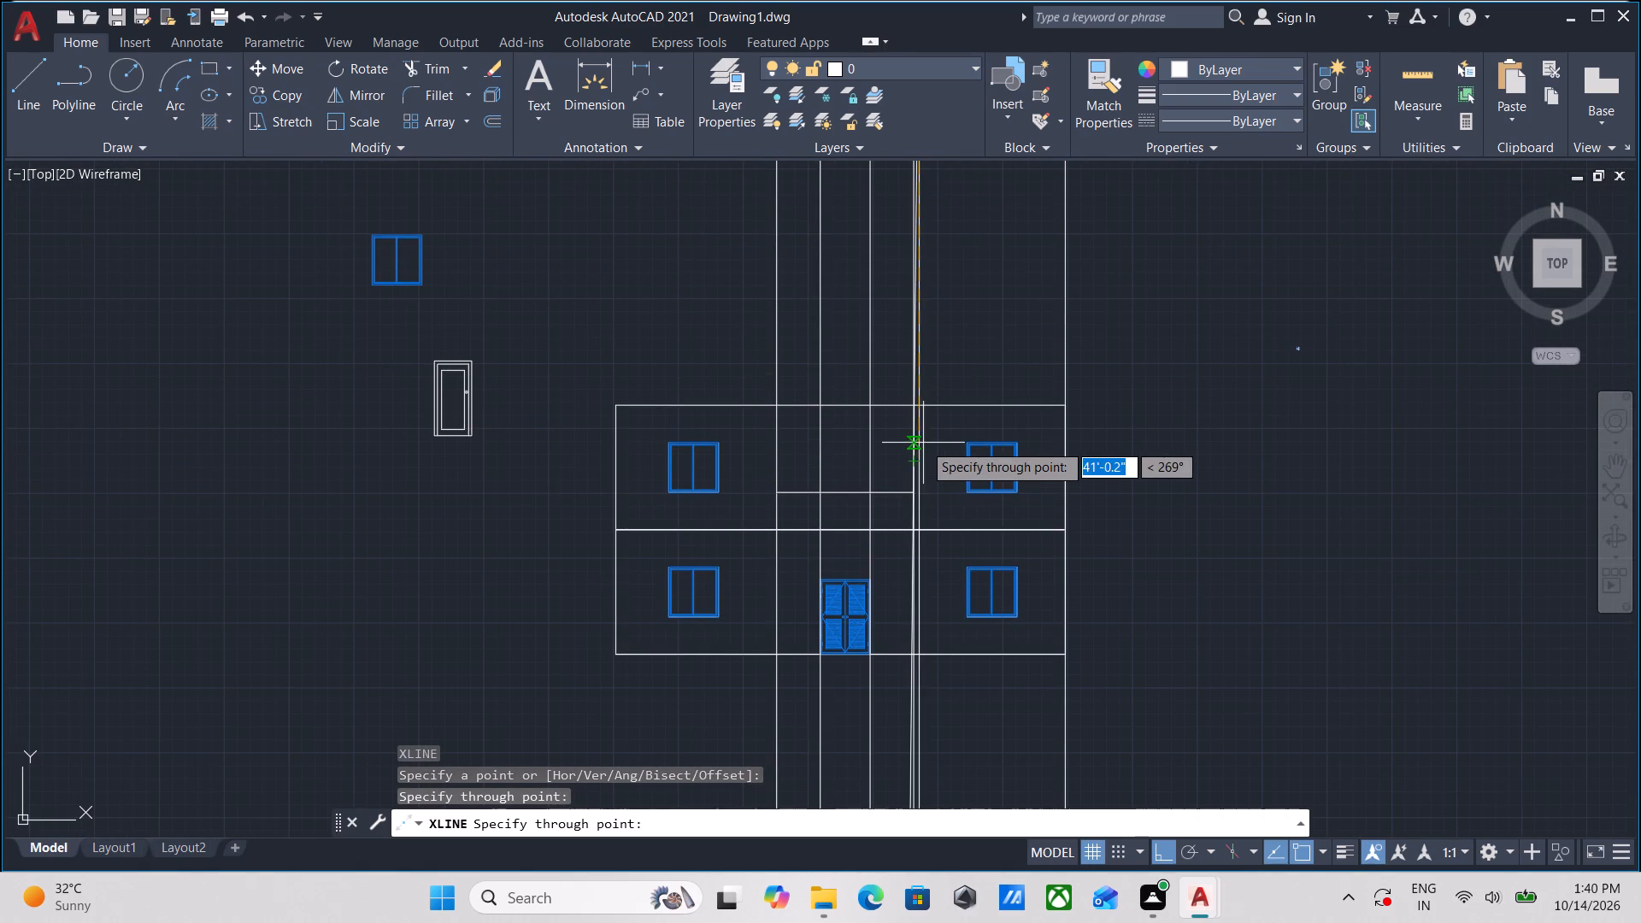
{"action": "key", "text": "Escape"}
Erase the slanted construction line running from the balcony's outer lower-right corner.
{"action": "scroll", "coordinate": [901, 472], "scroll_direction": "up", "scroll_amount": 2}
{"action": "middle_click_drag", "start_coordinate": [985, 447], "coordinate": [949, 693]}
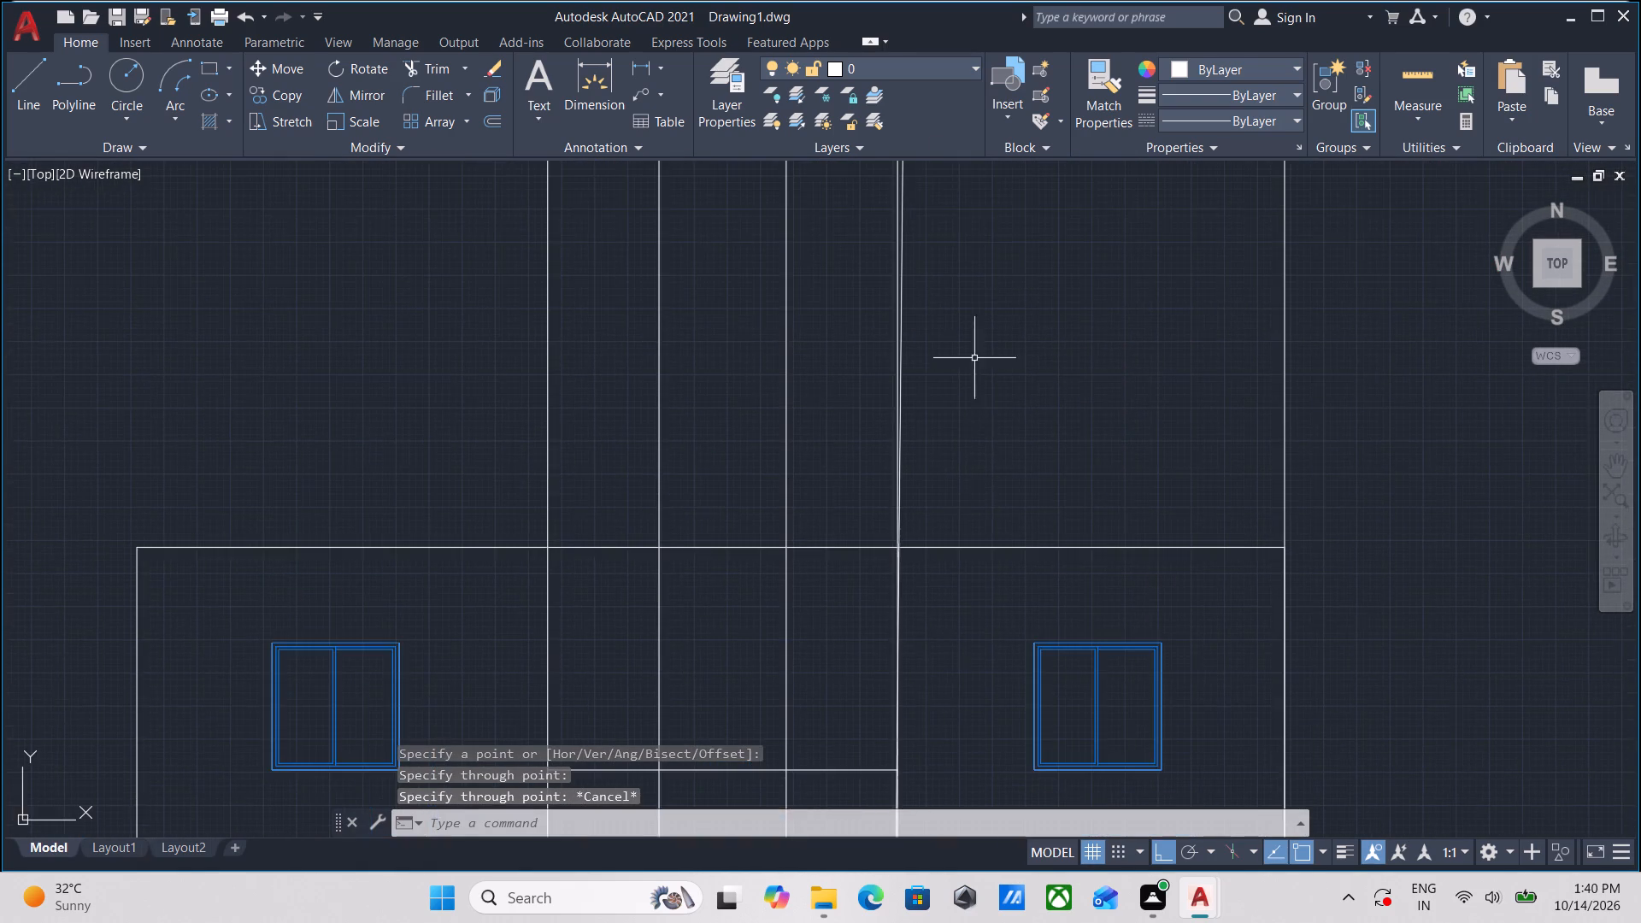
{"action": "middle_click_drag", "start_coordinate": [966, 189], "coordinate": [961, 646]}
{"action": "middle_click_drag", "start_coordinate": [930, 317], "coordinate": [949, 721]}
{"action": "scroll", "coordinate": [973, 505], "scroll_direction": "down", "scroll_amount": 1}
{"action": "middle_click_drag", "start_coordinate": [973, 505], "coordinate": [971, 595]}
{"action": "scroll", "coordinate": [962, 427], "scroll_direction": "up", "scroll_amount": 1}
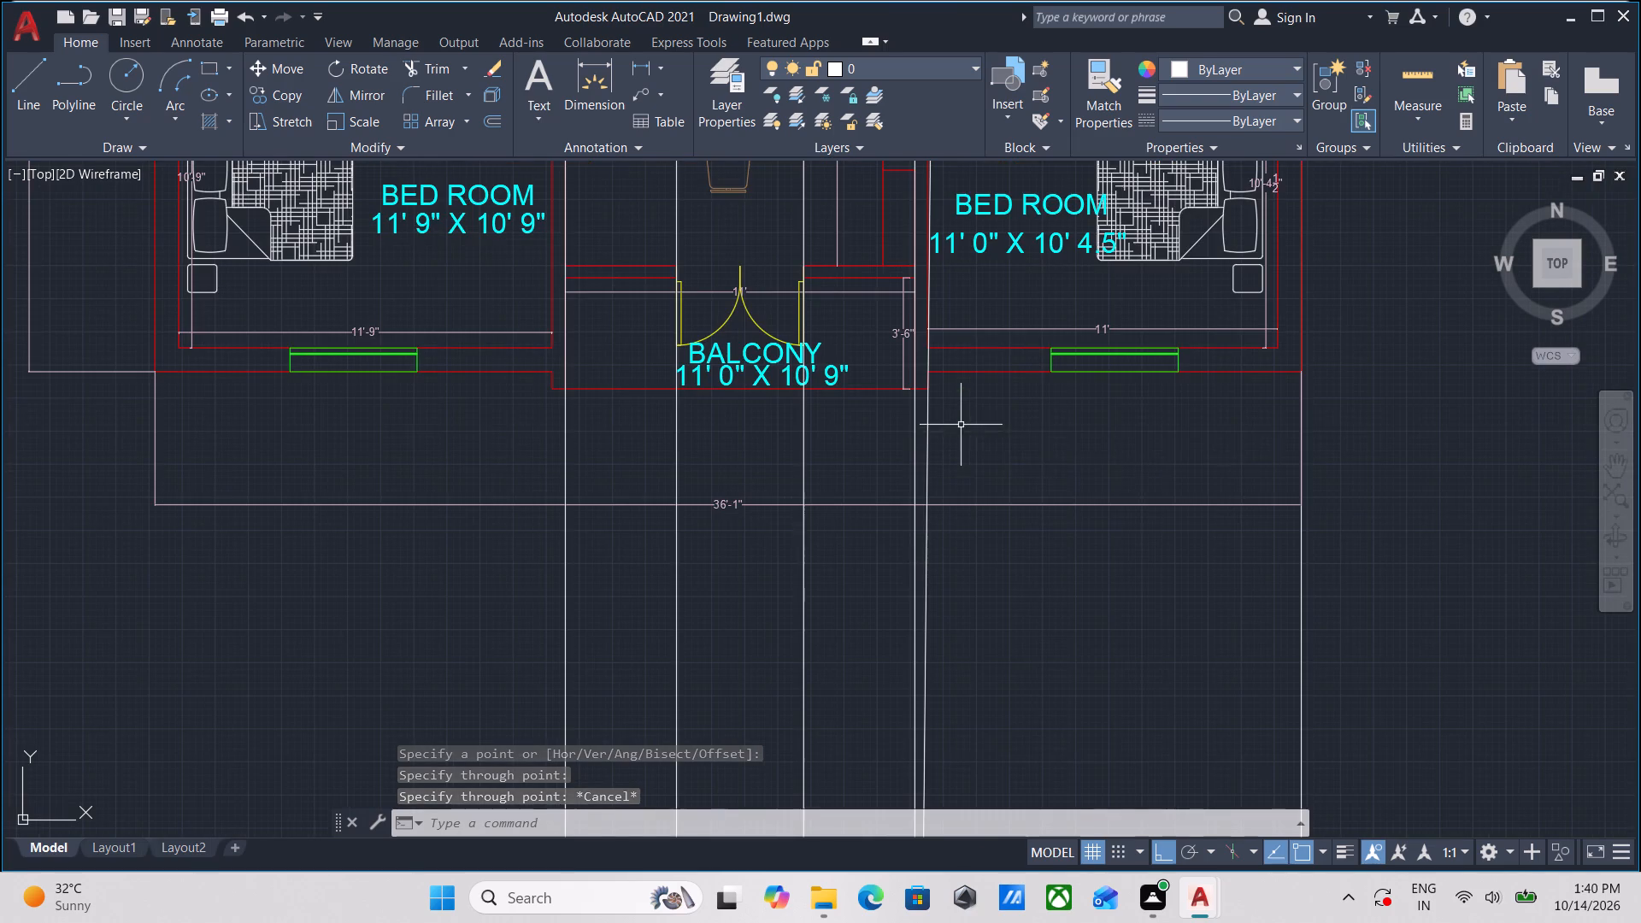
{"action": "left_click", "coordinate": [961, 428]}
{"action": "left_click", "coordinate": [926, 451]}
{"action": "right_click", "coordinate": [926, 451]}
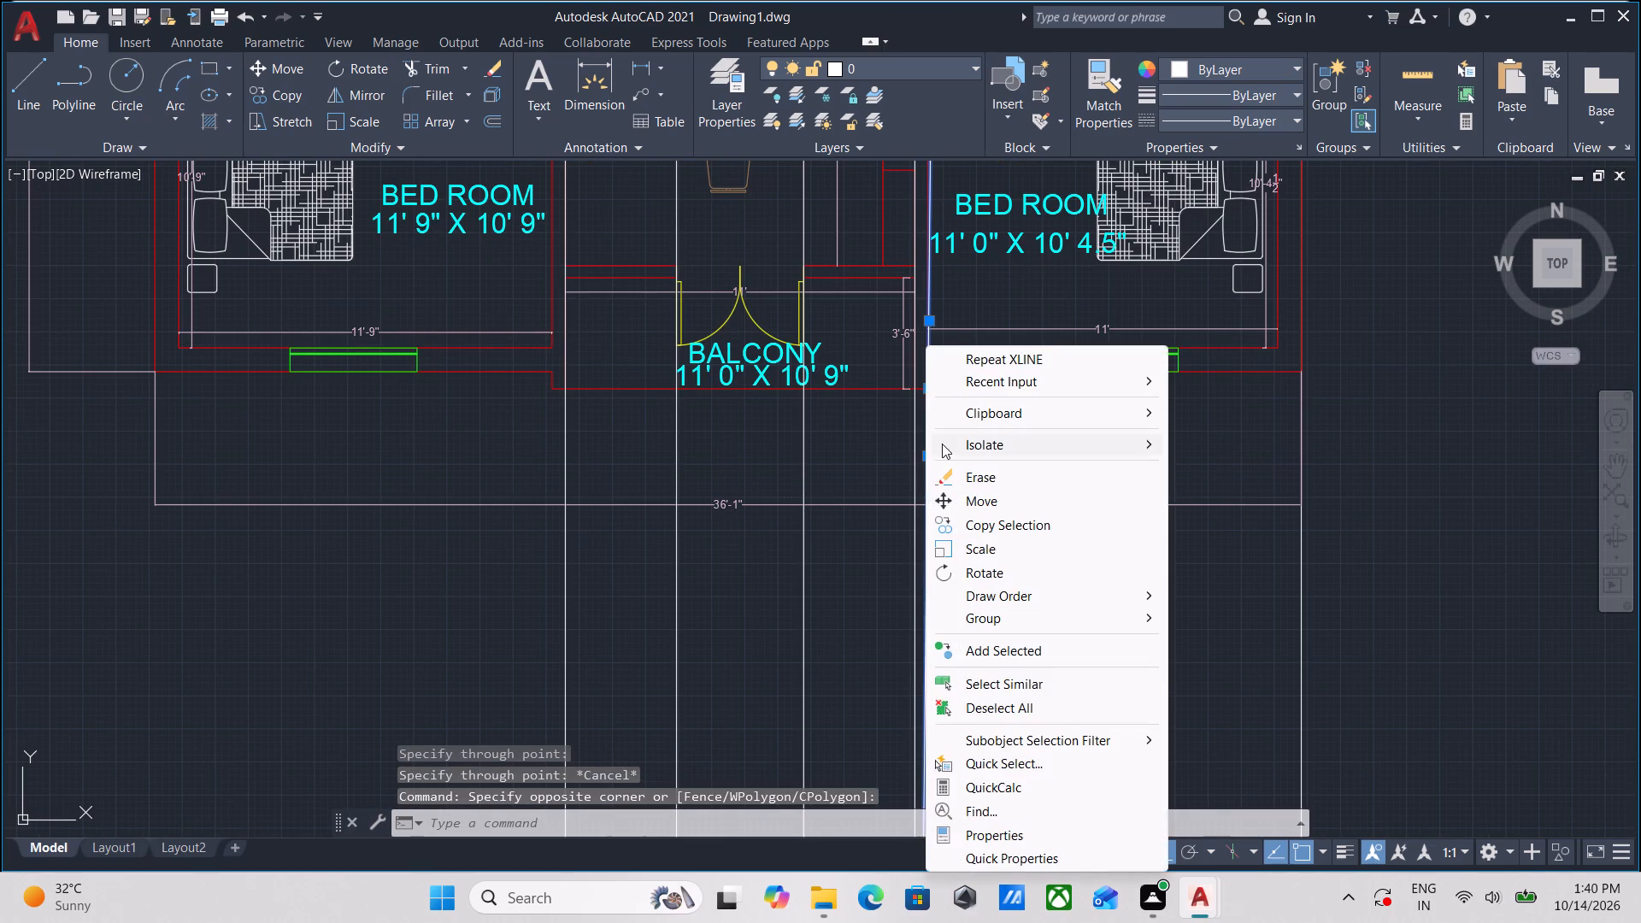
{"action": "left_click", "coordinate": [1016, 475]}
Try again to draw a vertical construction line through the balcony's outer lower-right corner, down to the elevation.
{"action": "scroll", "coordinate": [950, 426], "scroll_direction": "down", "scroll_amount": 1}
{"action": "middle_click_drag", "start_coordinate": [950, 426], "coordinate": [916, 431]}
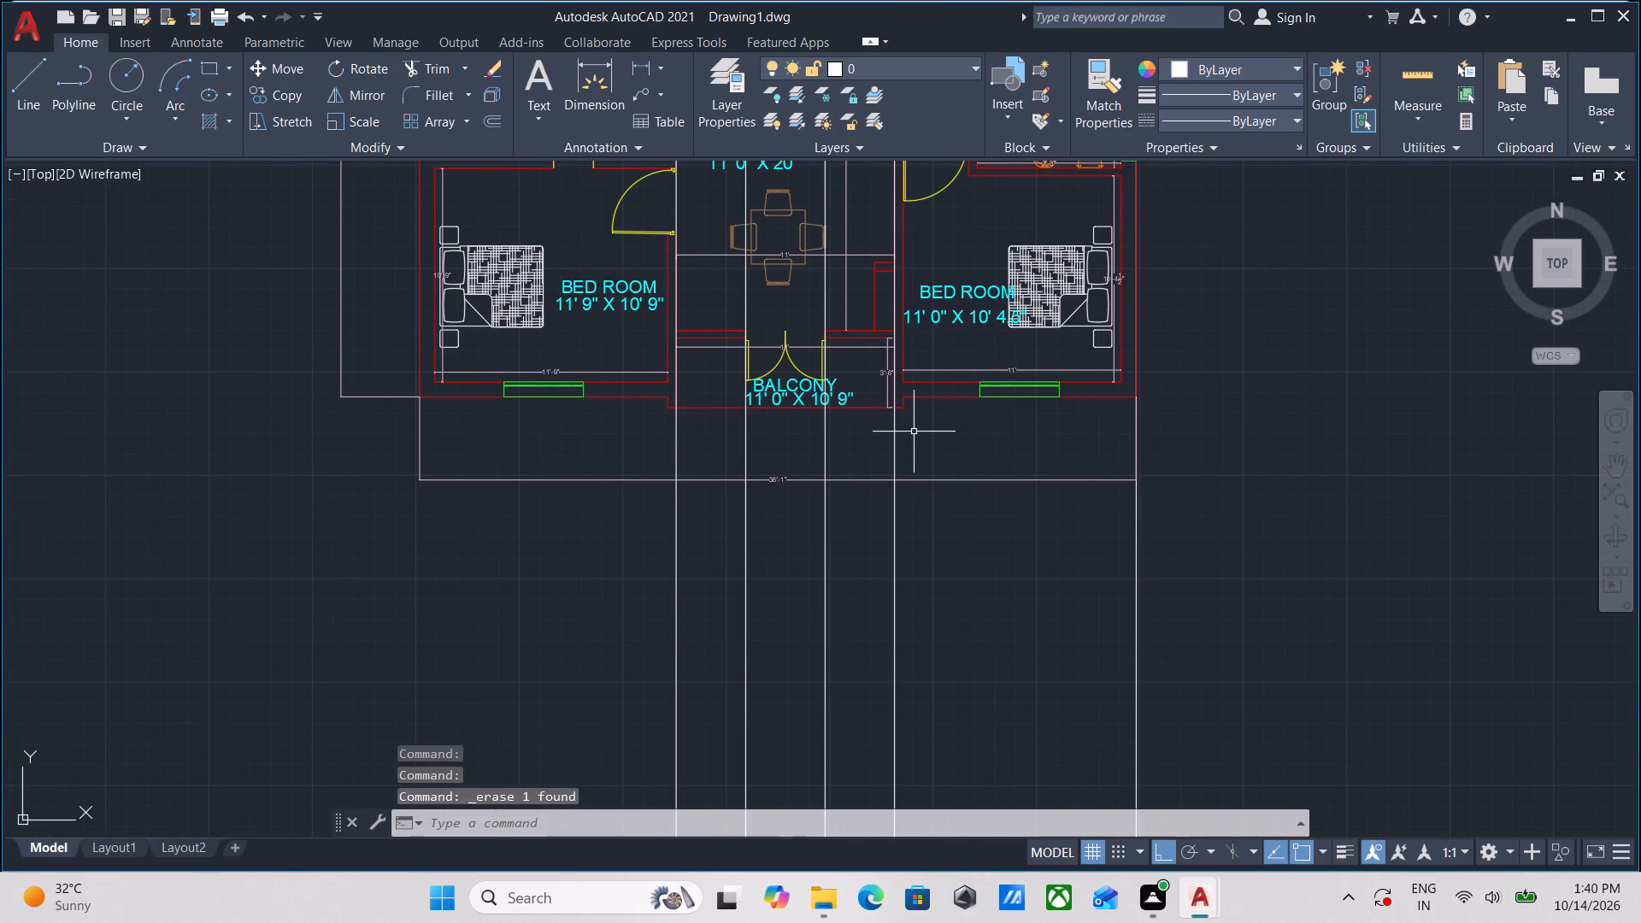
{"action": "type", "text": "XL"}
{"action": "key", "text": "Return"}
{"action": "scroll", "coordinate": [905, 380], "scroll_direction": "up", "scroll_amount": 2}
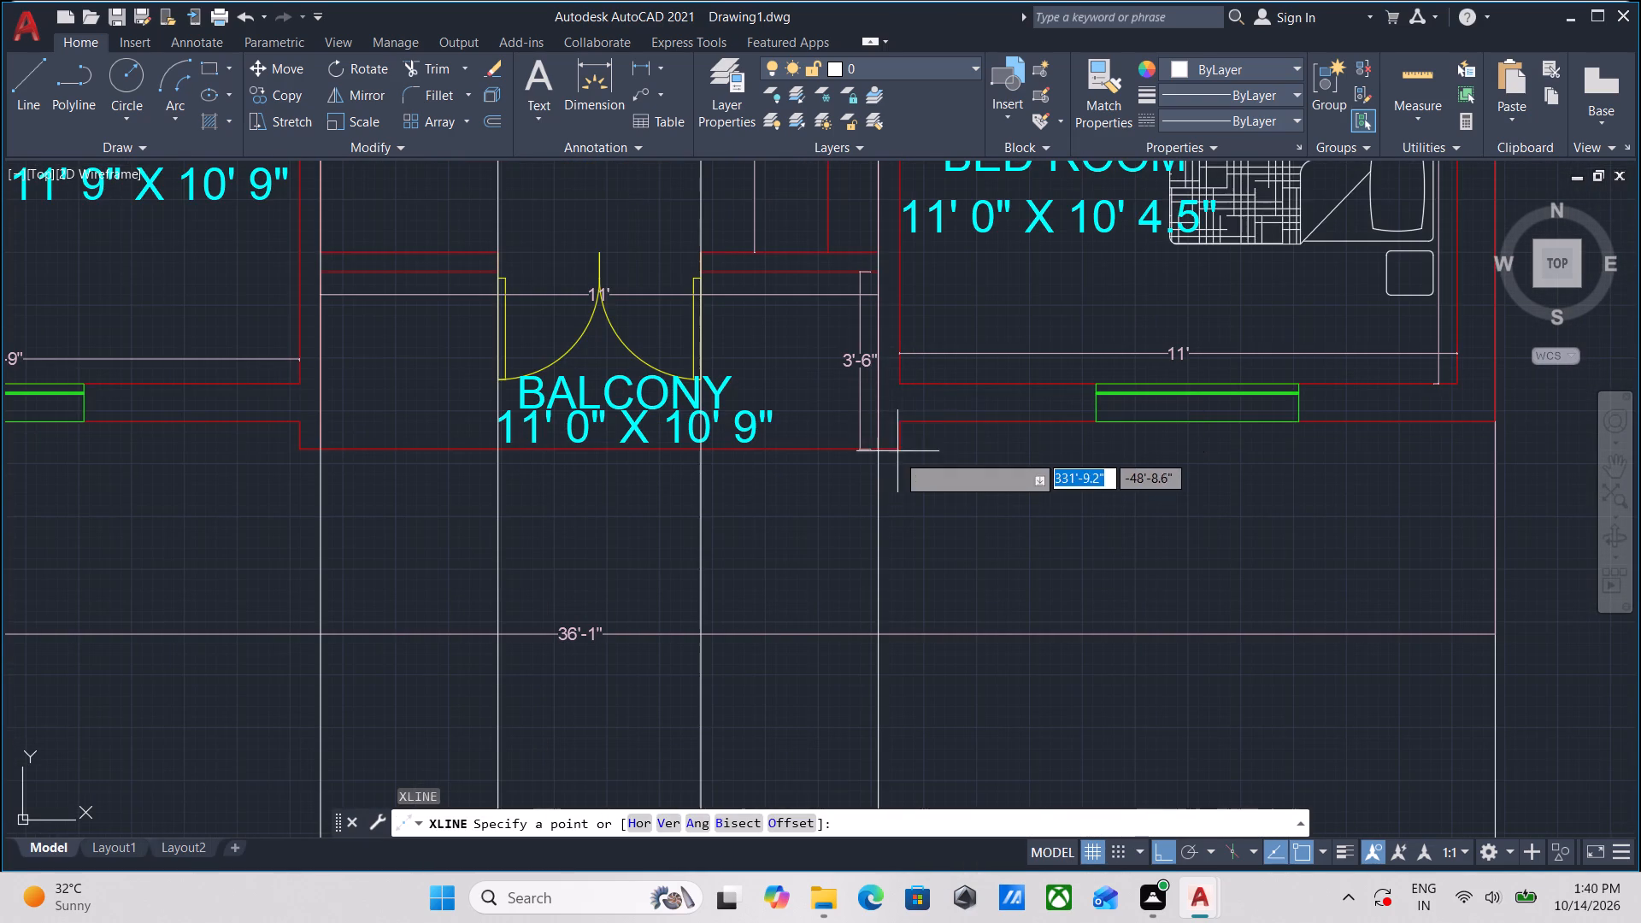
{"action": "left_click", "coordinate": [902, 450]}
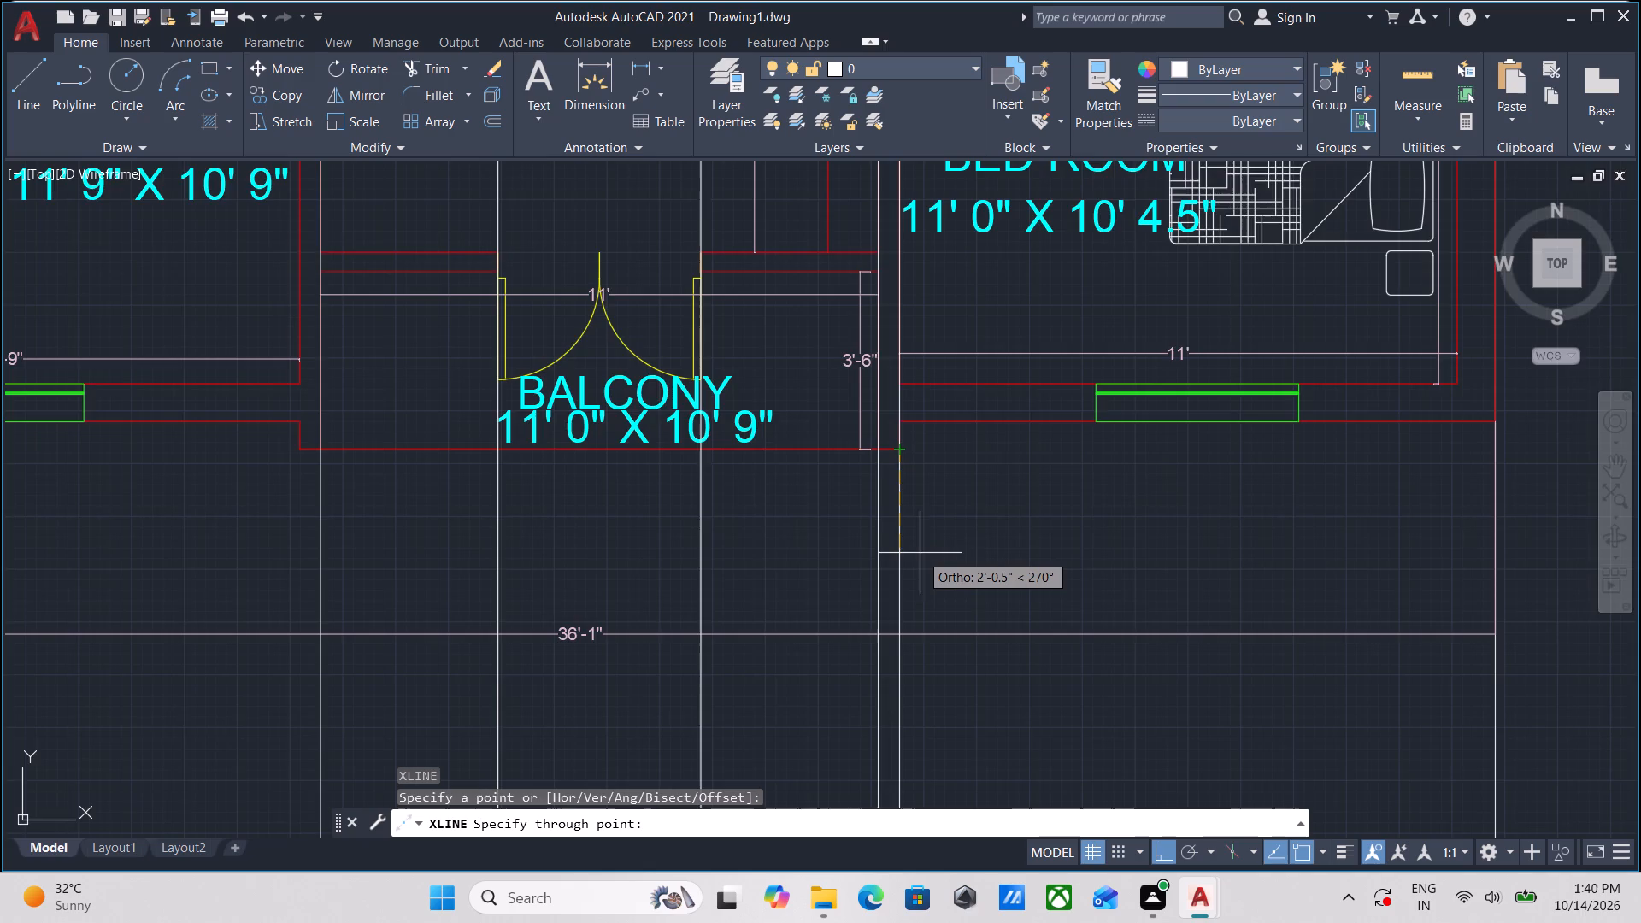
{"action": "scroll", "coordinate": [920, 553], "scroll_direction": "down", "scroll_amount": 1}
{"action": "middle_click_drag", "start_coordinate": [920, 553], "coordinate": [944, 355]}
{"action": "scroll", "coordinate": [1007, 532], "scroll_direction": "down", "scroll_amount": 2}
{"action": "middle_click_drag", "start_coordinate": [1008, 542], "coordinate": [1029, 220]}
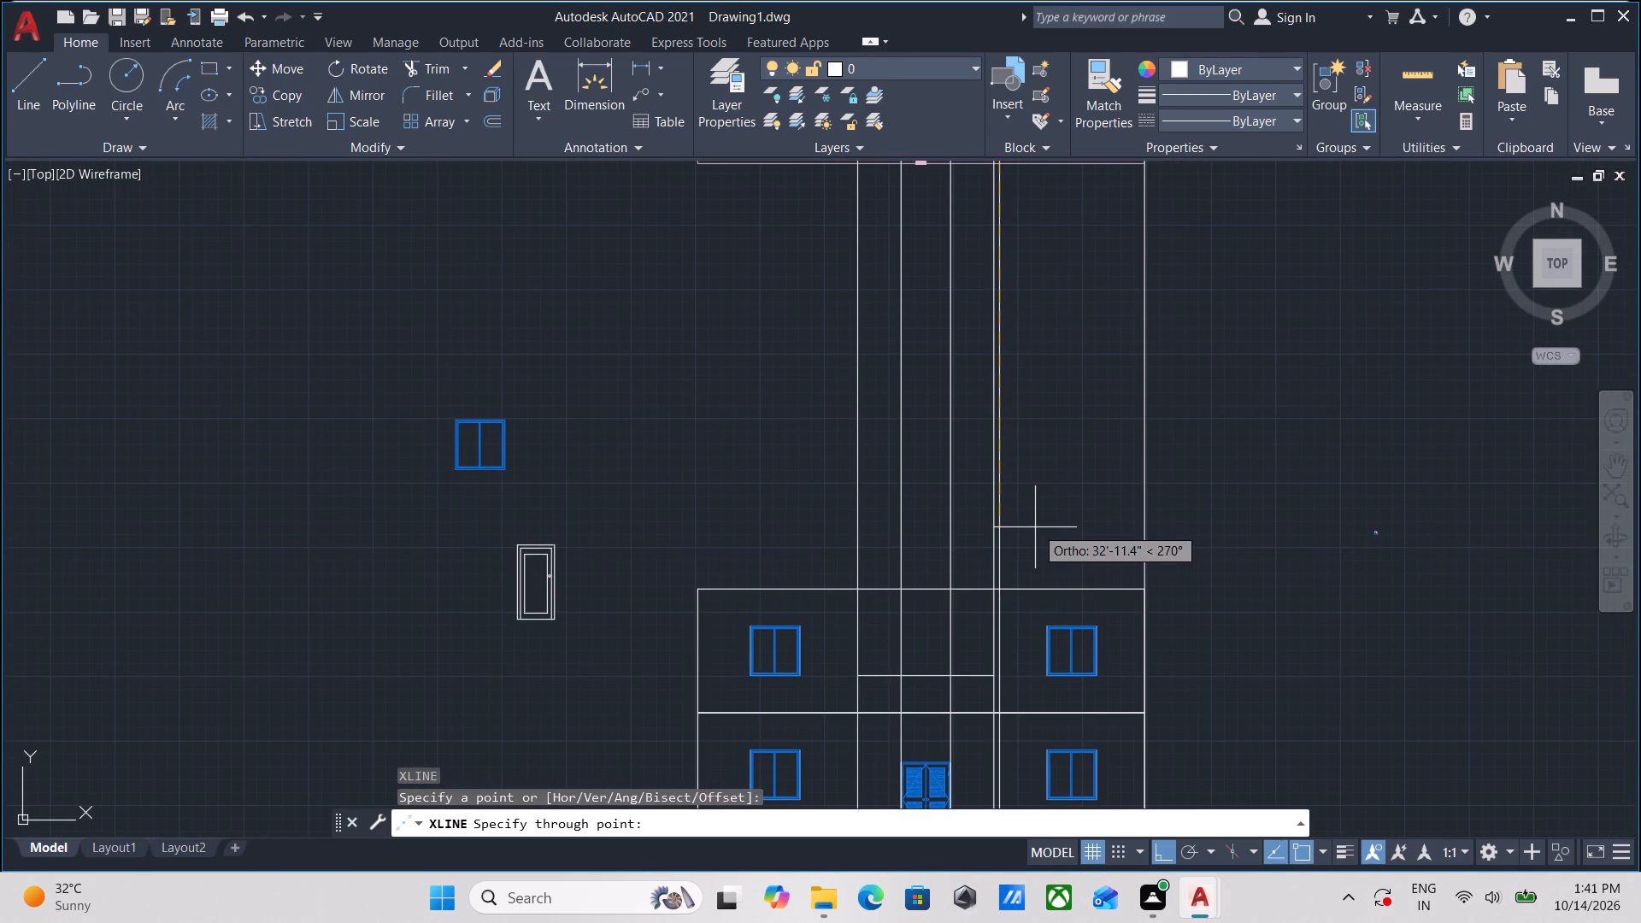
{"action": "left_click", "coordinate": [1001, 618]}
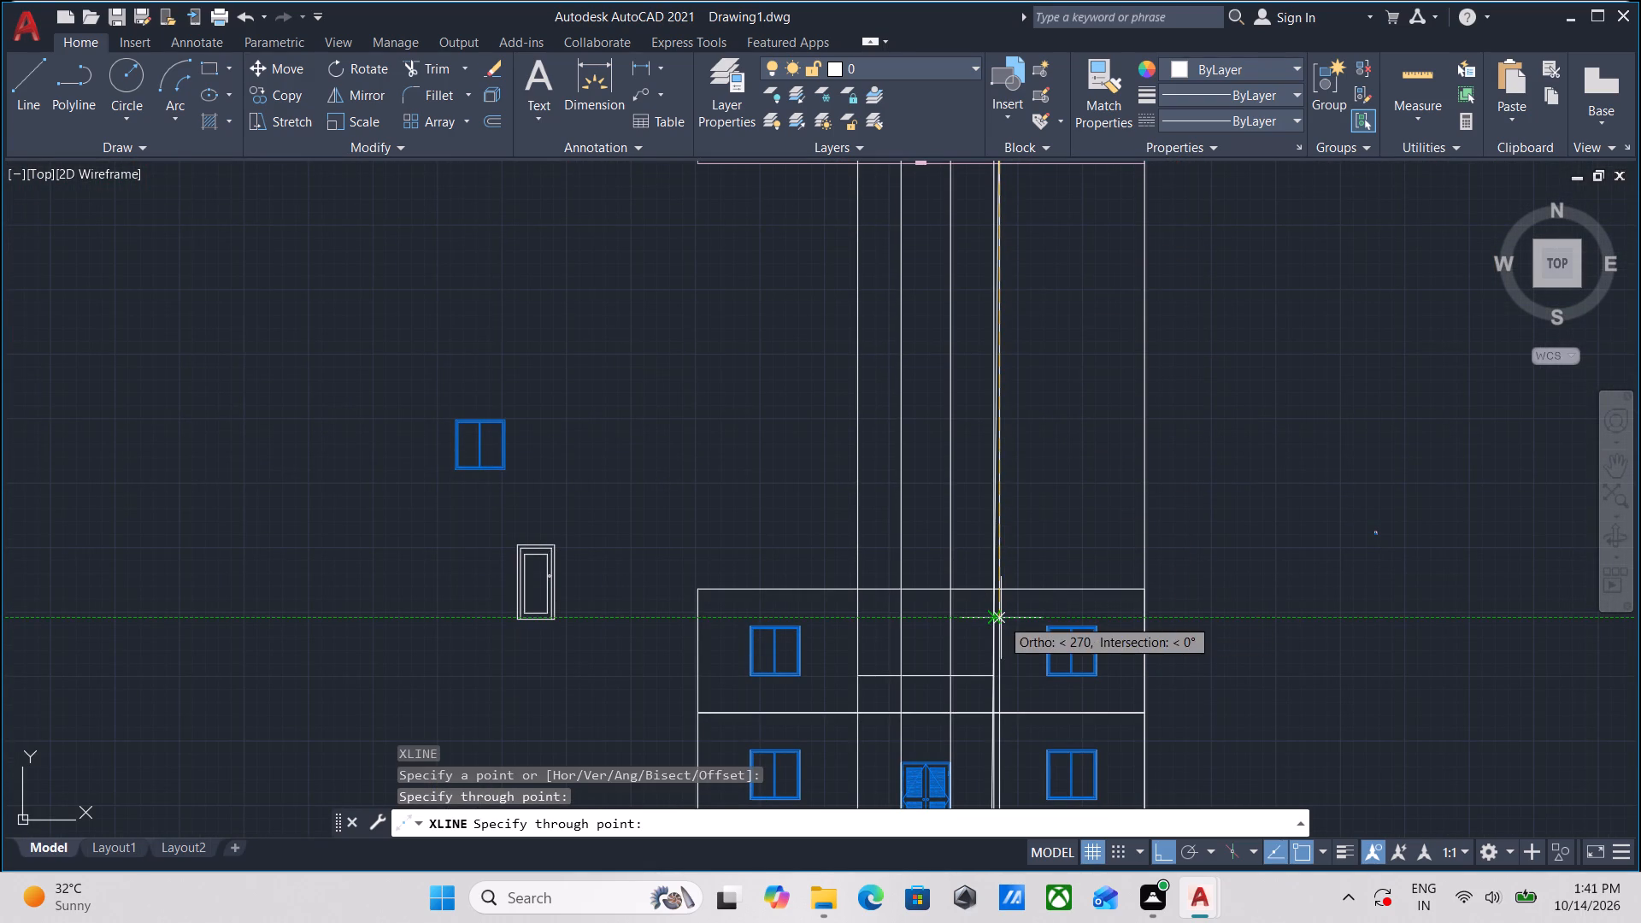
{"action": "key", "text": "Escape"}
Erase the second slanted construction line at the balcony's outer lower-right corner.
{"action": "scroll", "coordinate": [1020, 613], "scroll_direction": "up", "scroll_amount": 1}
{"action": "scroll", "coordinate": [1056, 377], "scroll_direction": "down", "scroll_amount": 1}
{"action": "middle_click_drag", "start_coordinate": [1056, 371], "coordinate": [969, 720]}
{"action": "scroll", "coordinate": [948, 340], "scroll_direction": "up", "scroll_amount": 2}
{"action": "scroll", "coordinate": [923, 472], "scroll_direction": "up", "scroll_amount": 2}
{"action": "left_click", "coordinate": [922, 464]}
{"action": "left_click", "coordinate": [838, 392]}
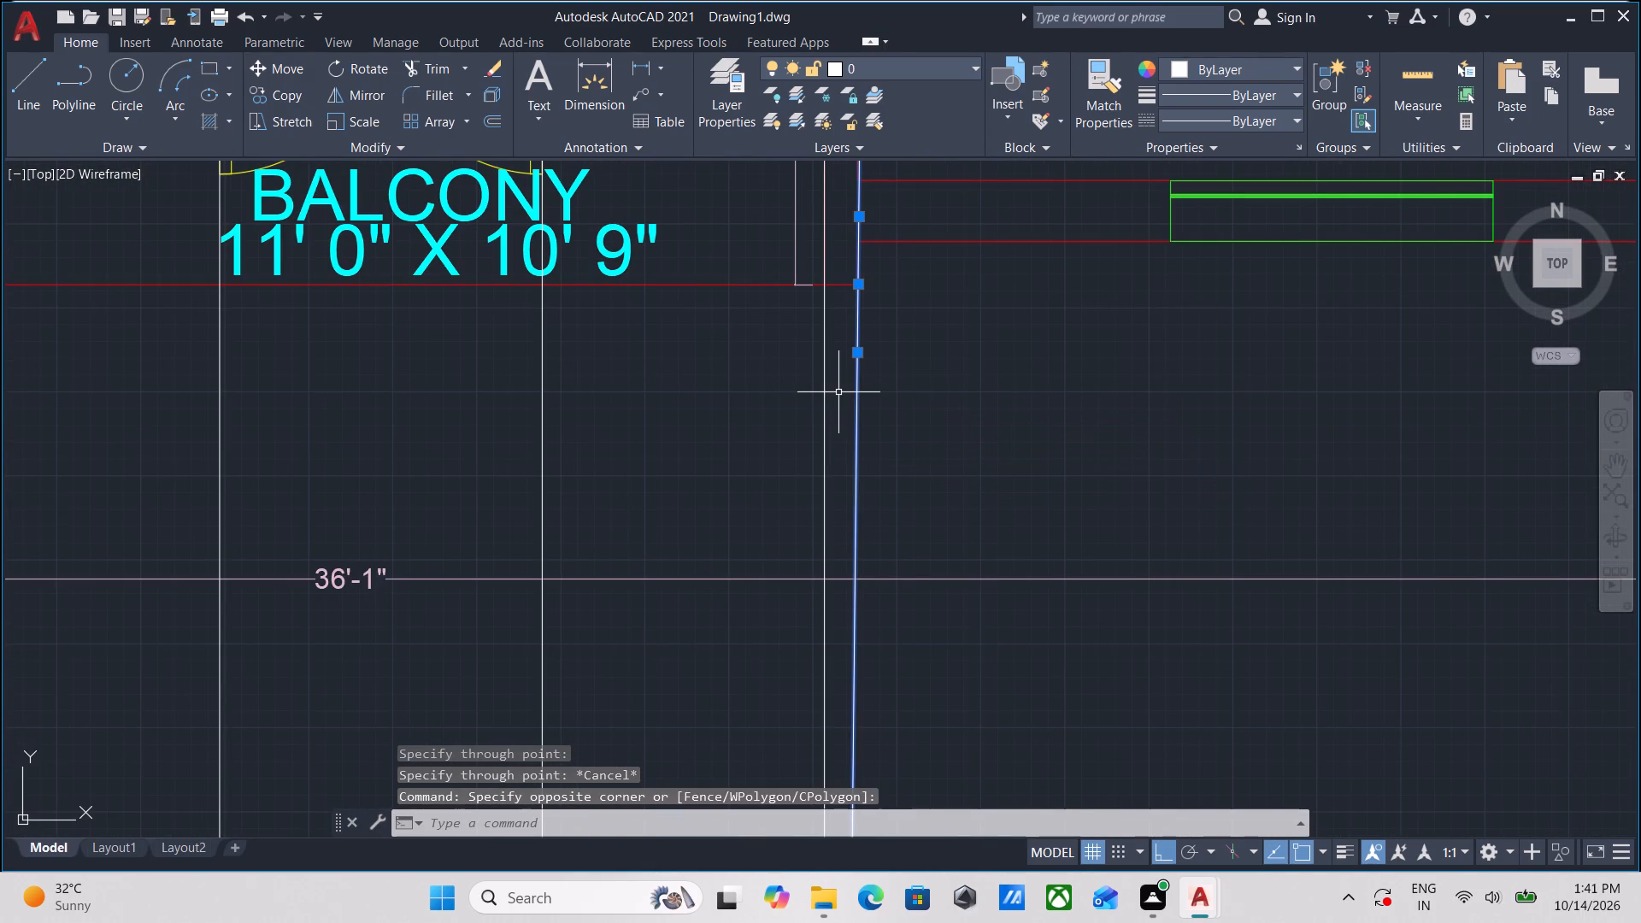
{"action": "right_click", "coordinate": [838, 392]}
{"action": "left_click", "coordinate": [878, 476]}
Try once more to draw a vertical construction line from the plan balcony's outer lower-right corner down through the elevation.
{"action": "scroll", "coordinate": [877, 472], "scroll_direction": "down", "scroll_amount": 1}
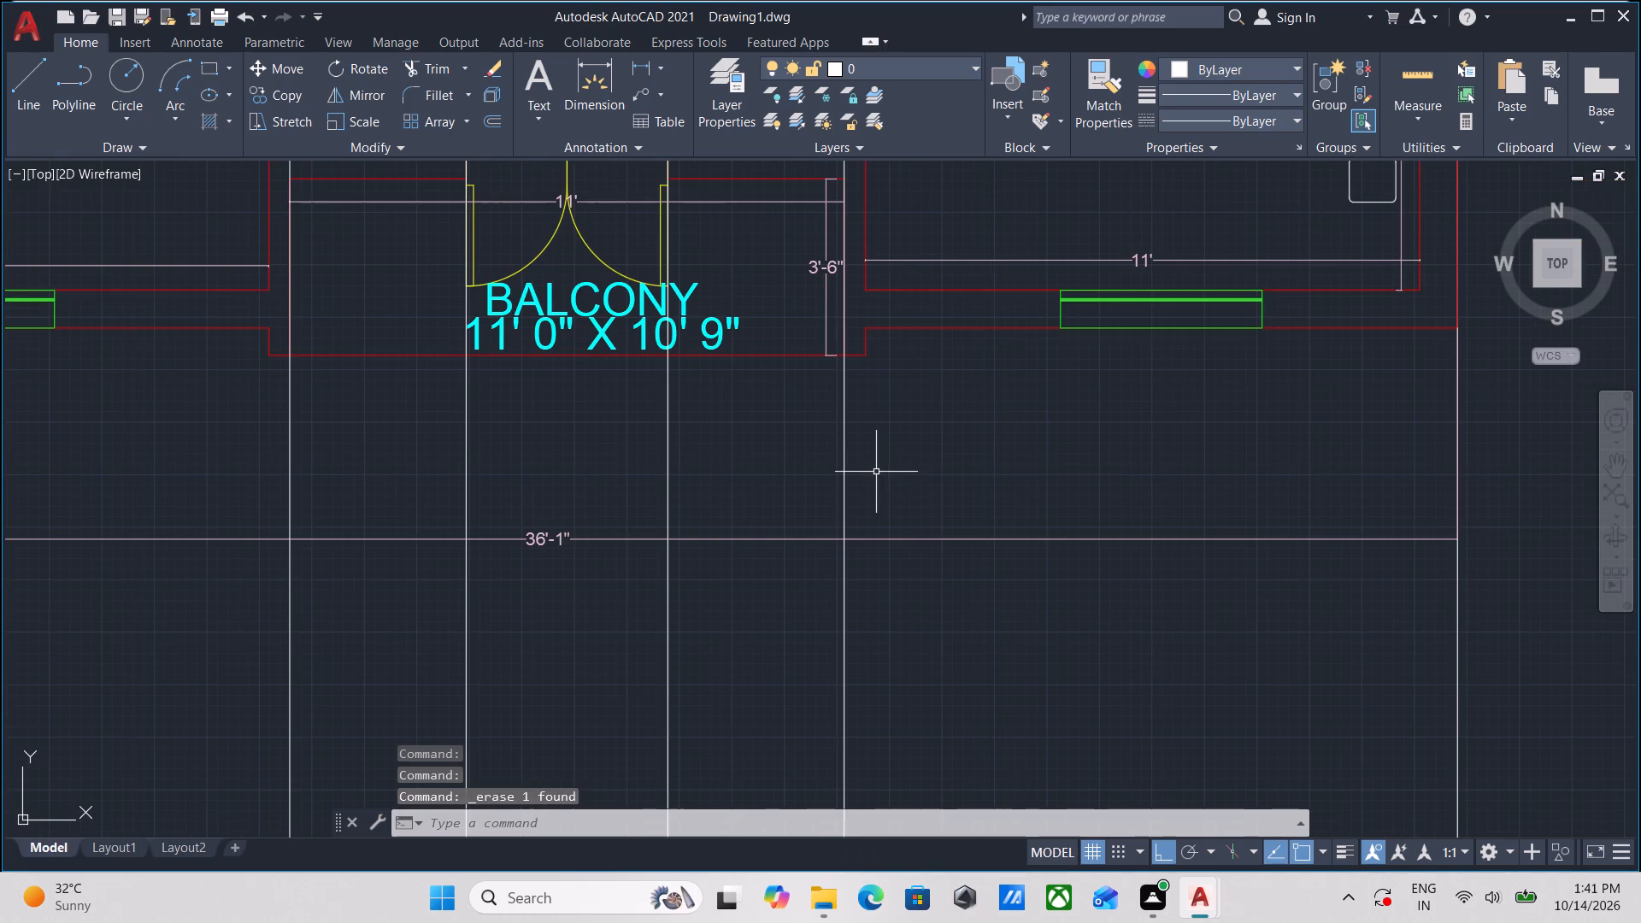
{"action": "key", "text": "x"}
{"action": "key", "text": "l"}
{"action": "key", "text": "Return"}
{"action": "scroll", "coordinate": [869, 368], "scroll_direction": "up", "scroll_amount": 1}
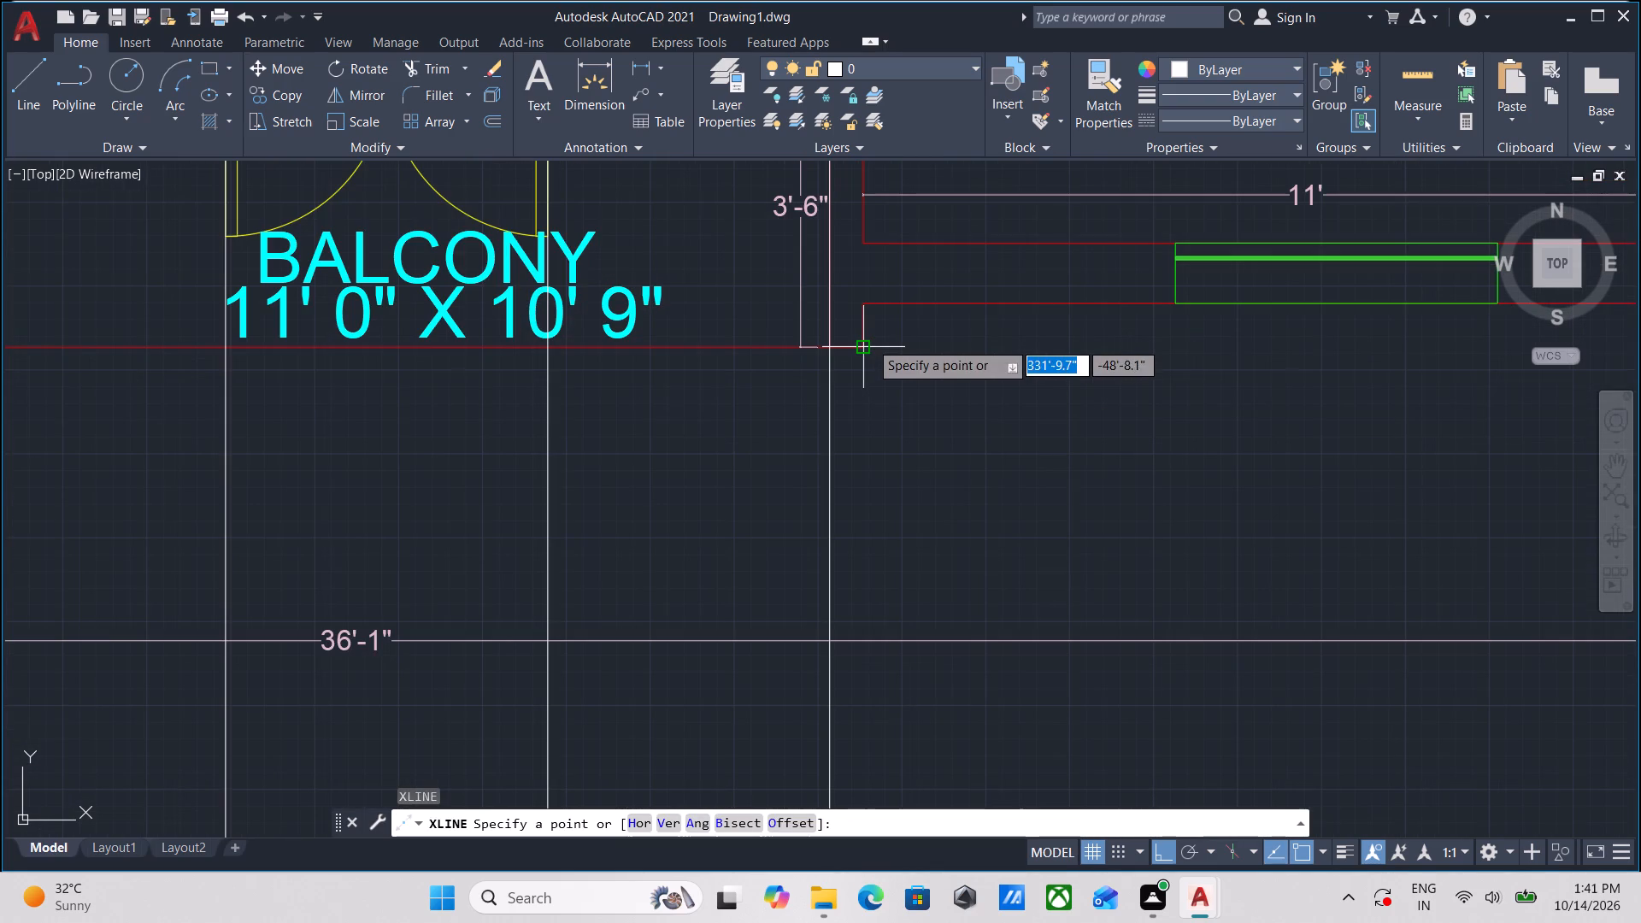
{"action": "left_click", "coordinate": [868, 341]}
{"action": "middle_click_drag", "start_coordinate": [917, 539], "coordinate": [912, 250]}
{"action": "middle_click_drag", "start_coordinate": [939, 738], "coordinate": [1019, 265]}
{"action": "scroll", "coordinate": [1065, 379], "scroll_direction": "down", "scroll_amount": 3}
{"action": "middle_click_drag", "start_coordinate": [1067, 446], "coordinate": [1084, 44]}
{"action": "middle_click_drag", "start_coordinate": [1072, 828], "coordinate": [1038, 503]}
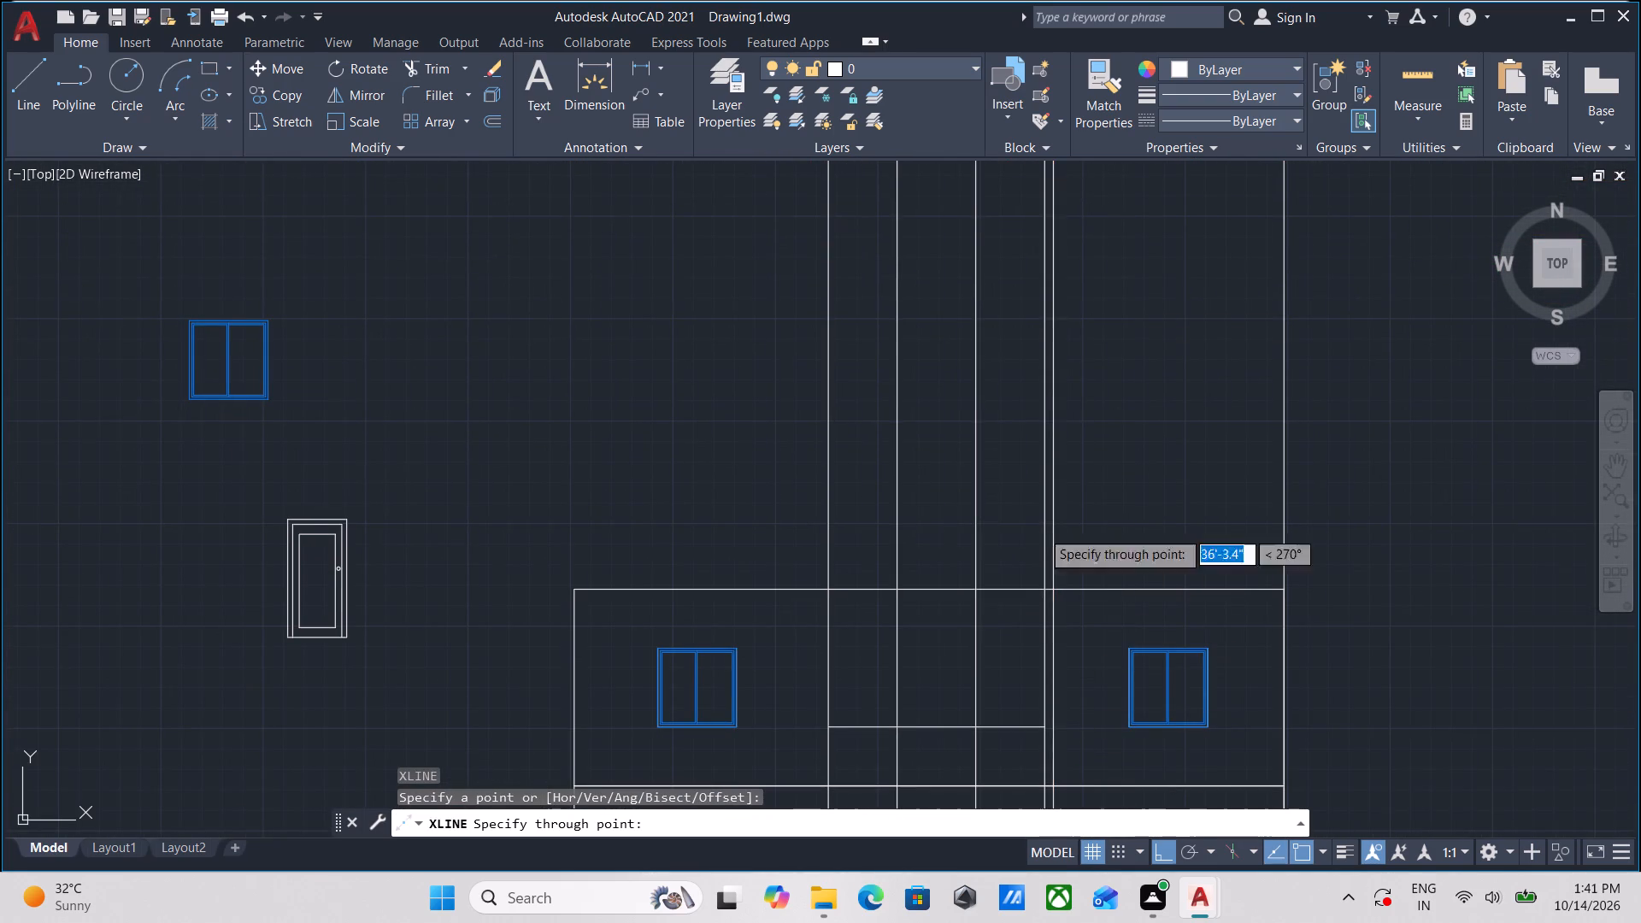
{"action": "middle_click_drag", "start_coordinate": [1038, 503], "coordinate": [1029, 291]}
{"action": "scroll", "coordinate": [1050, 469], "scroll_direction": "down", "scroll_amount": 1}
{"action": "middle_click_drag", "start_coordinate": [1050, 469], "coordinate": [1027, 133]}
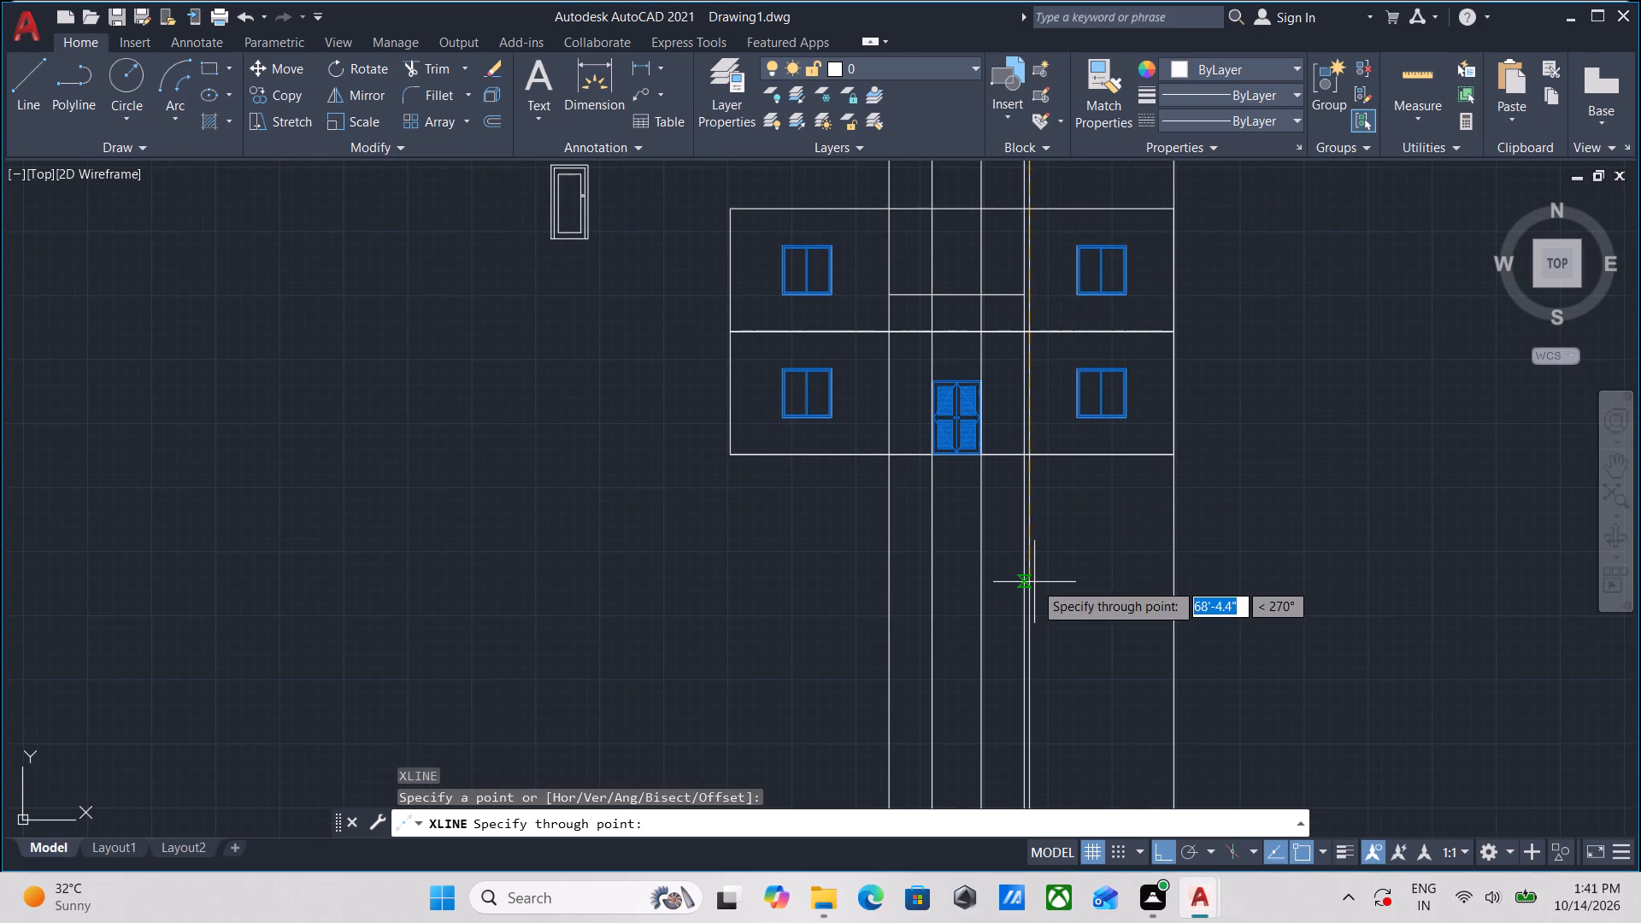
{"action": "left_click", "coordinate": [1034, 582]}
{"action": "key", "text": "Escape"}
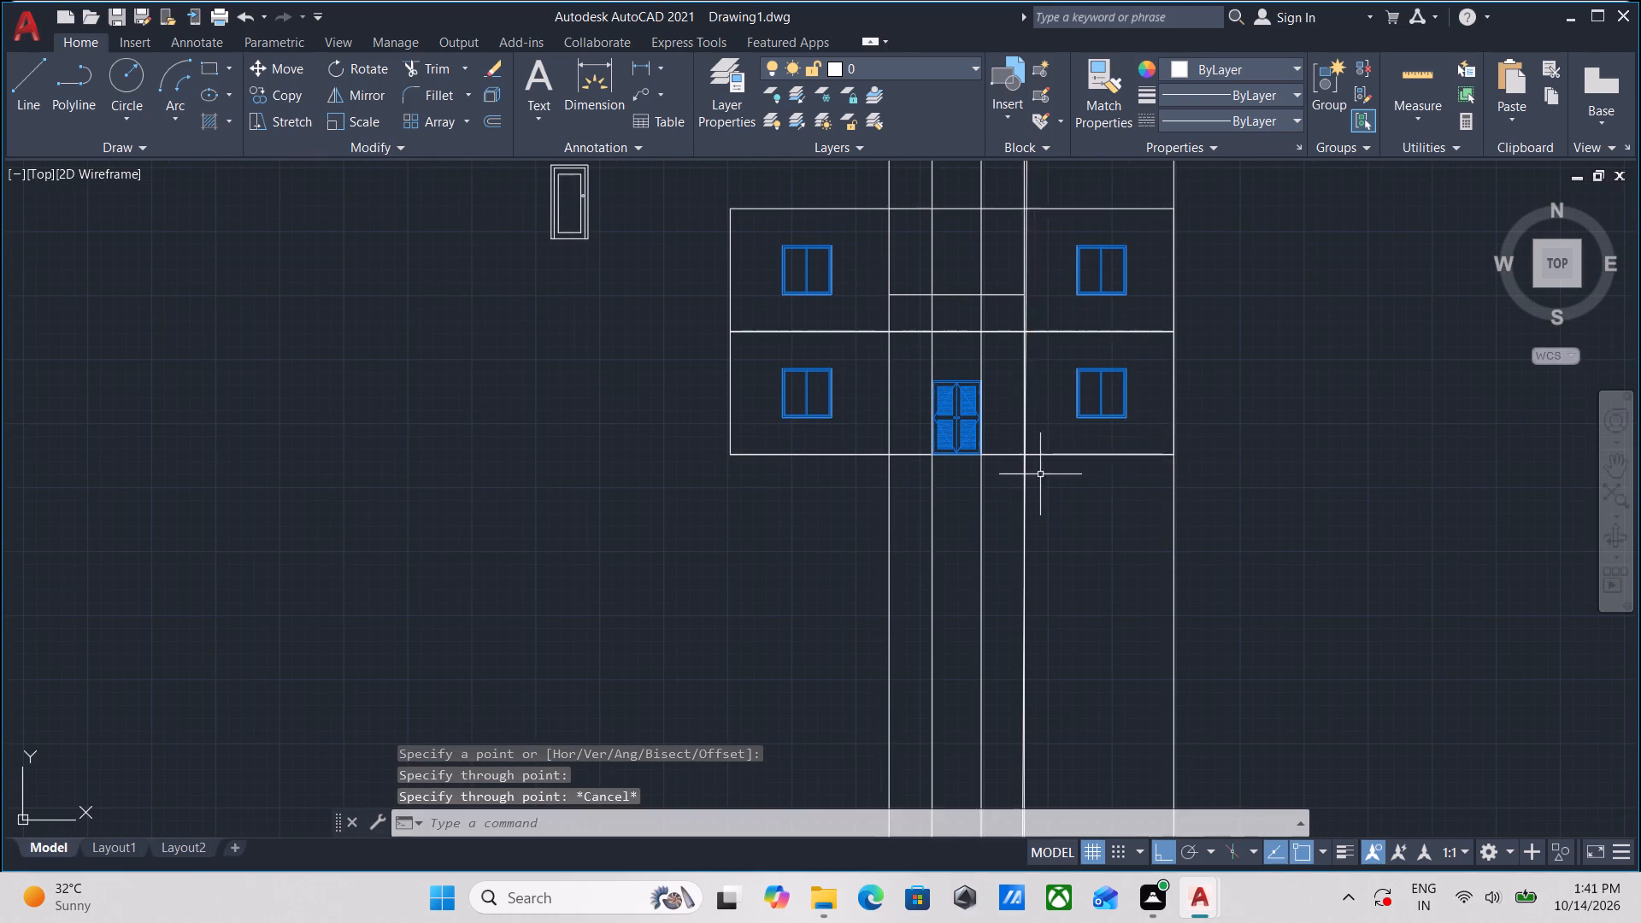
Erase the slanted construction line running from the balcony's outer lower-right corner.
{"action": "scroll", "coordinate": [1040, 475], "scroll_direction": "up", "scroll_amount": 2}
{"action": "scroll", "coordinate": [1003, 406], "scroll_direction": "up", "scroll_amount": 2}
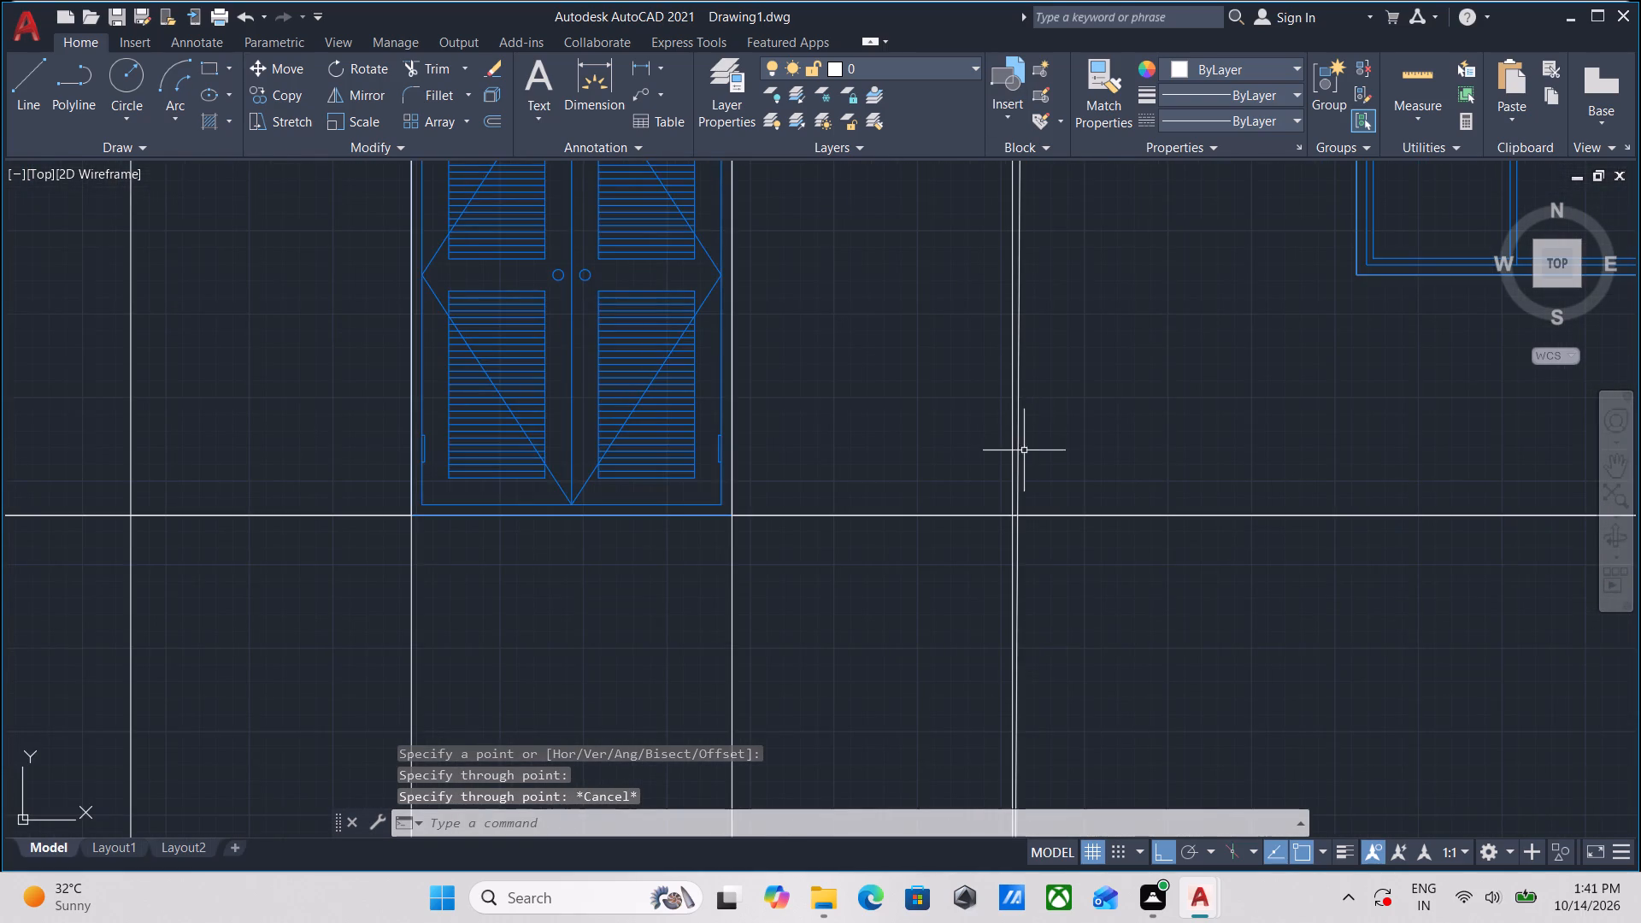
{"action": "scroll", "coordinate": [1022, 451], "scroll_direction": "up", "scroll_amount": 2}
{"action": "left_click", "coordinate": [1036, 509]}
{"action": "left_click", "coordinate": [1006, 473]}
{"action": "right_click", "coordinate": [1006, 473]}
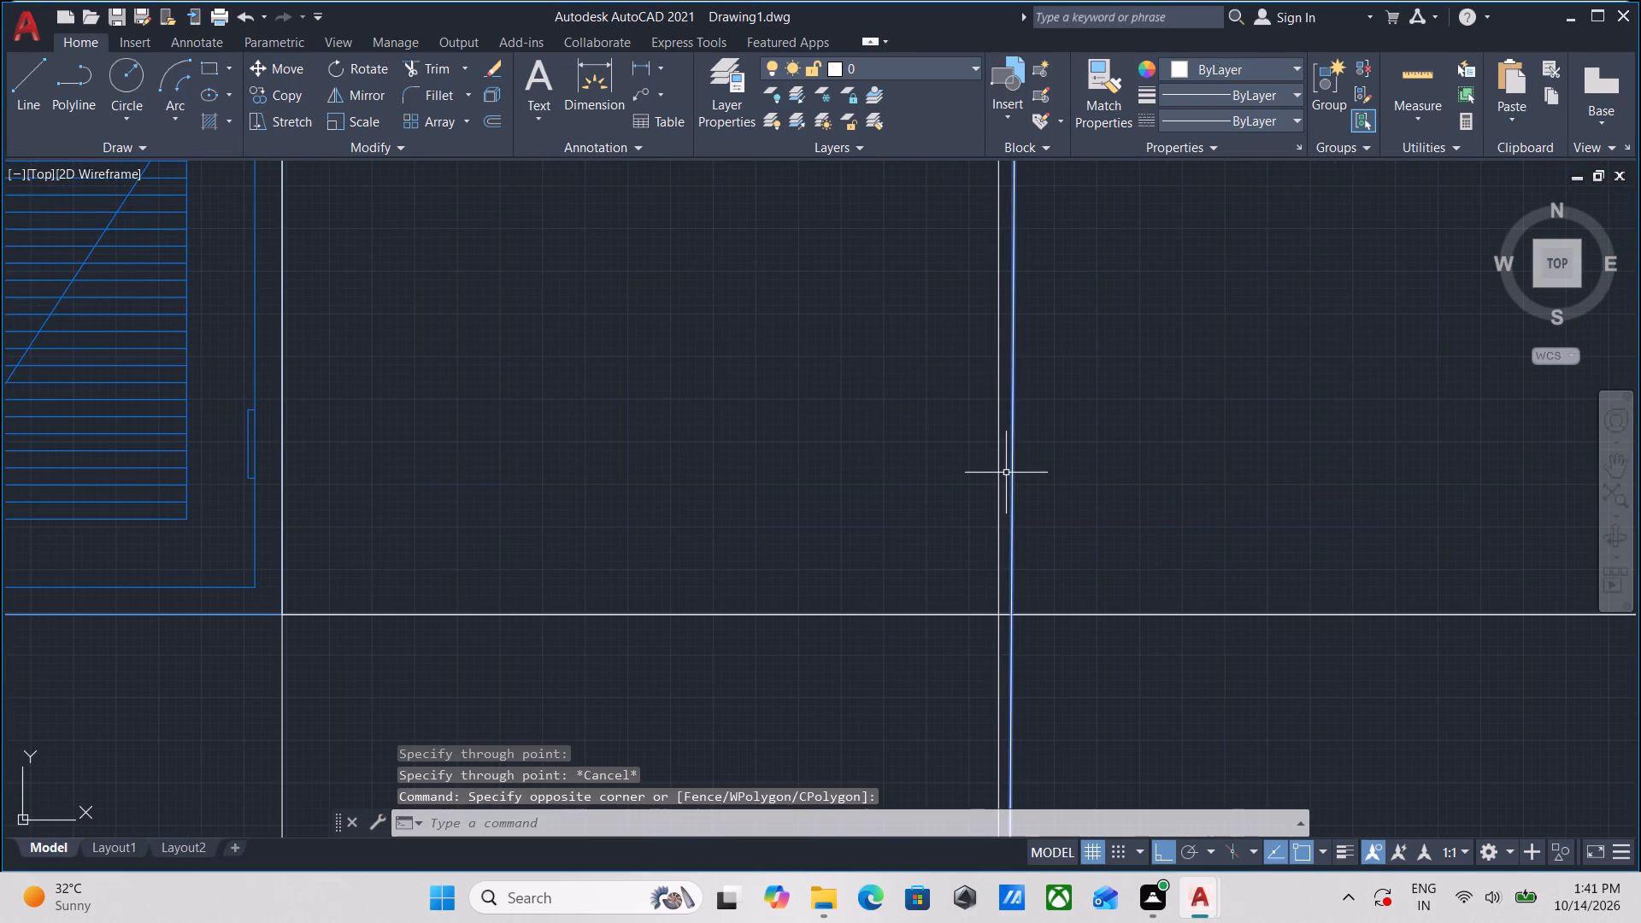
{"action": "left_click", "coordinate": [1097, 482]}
Draw a vertical construction line through the plan balcony's outer lower-right corner, extending down past the elevation's ground line.
{"action": "scroll", "coordinate": [1097, 482], "scroll_direction": "down", "scroll_amount": 3}
{"action": "middle_click_drag", "start_coordinate": [1097, 482], "coordinate": [773, 647]}
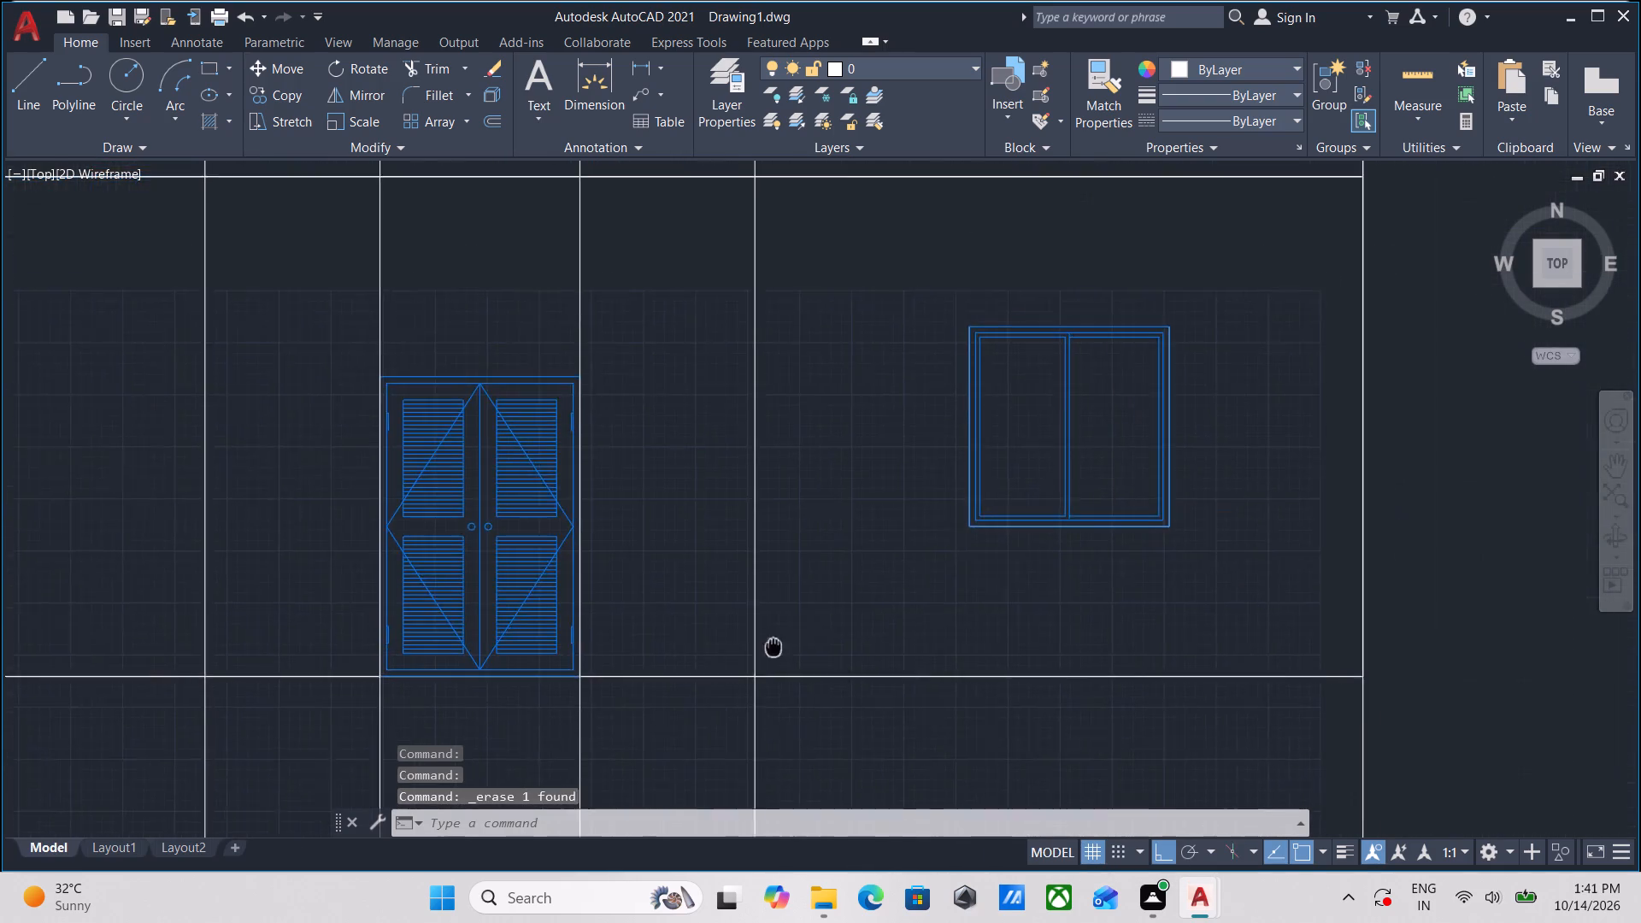
{"action": "scroll", "coordinate": [814, 590], "scroll_direction": "down", "scroll_amount": 2}
{"action": "middle_click_drag", "start_coordinate": [814, 590], "coordinate": [690, 790]}
{"action": "scroll", "coordinate": [681, 207], "scroll_direction": "down", "scroll_amount": 2}
{"action": "middle_click_drag", "start_coordinate": [681, 207], "coordinate": [644, 478]}
{"action": "scroll", "coordinate": [642, 258], "scroll_direction": "down", "scroll_amount": 1}
{"action": "middle_click_drag", "start_coordinate": [644, 277], "coordinate": [662, 425]}
{"action": "scroll", "coordinate": [652, 350], "scroll_direction": "up", "scroll_amount": 2}
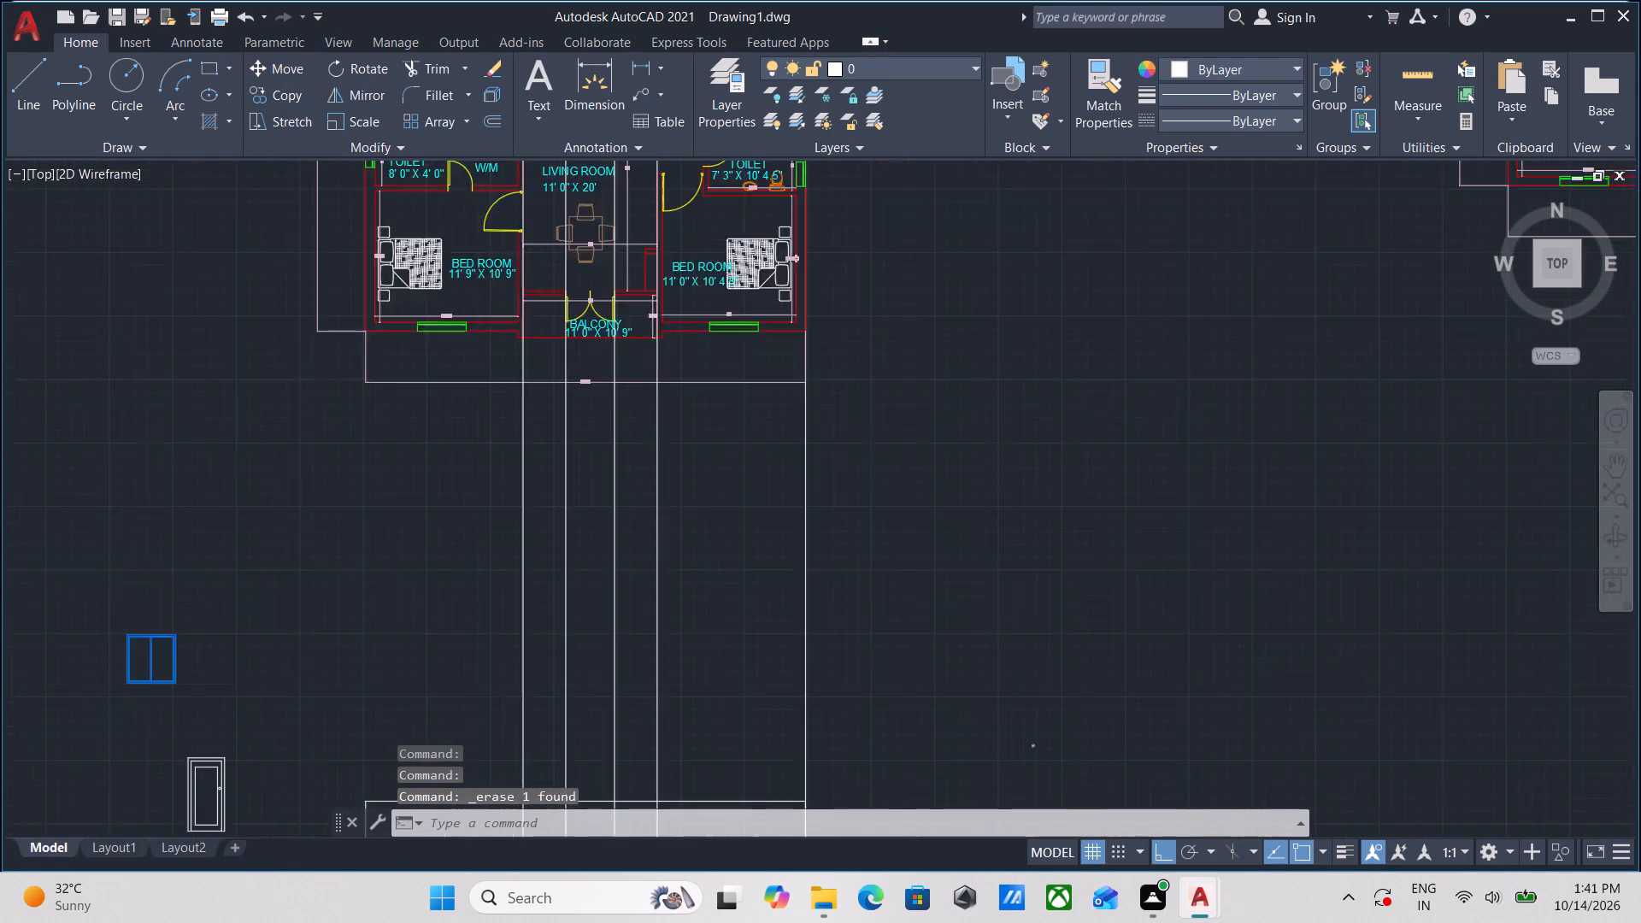
{"action": "scroll", "coordinate": [651, 341], "scroll_direction": "up", "scroll_amount": 2}
{"action": "middle_click_drag", "start_coordinate": [685, 371], "coordinate": [685, 438]}
{"action": "scroll", "coordinate": [685, 427], "scroll_direction": "up", "scroll_amount": 1}
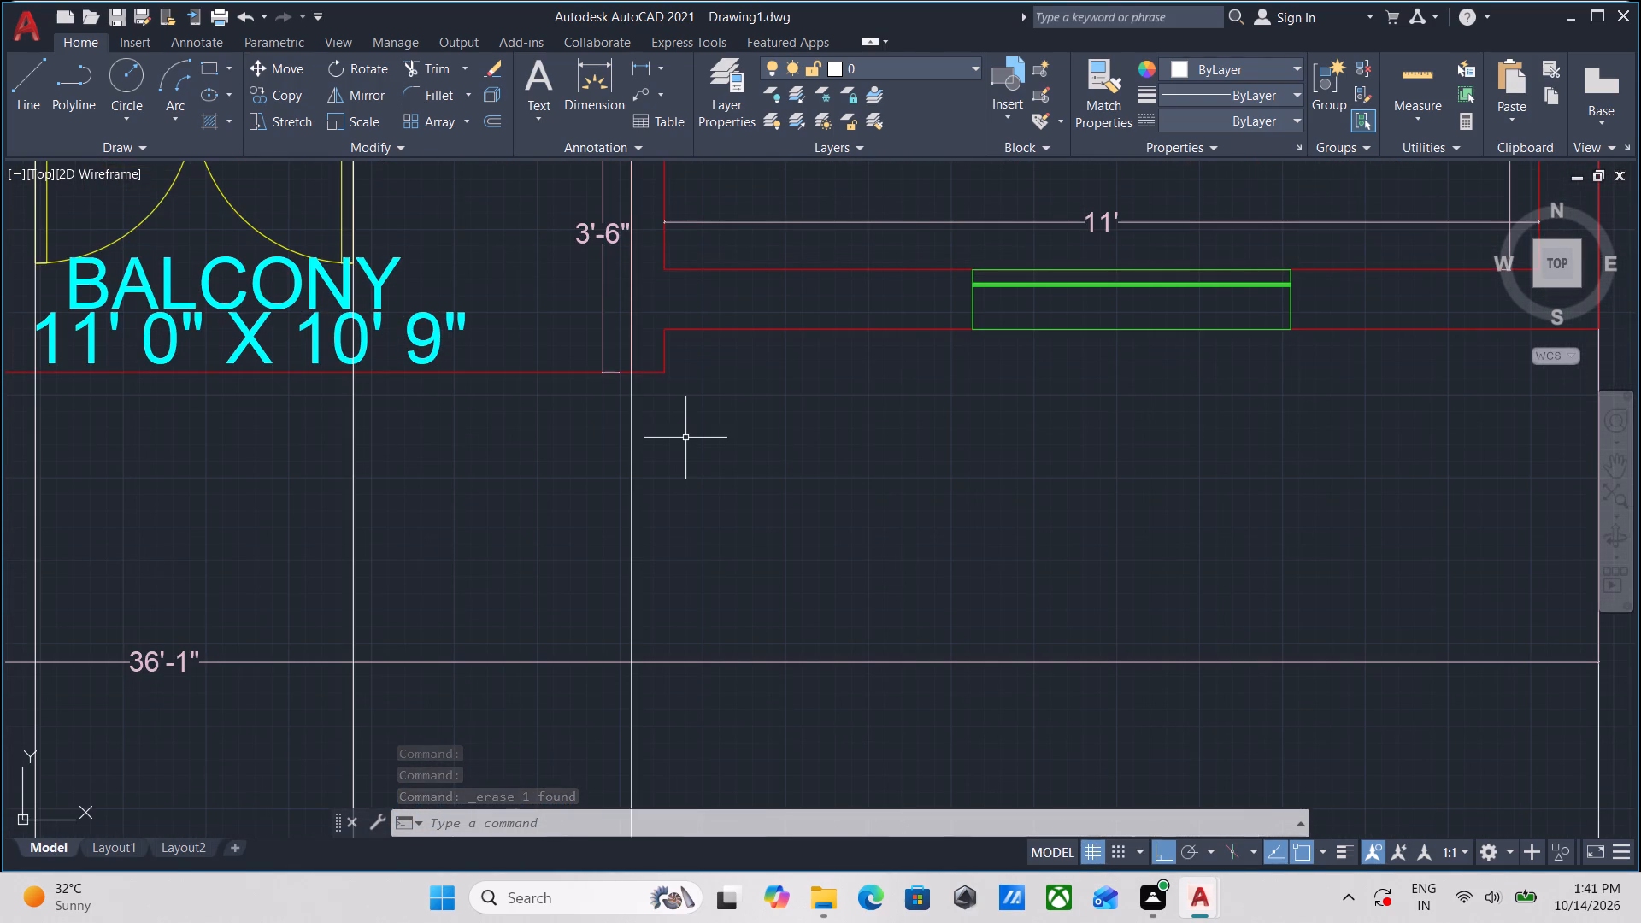
{"action": "type", "text": "XL"}
{"action": "key", "text": "Return"}
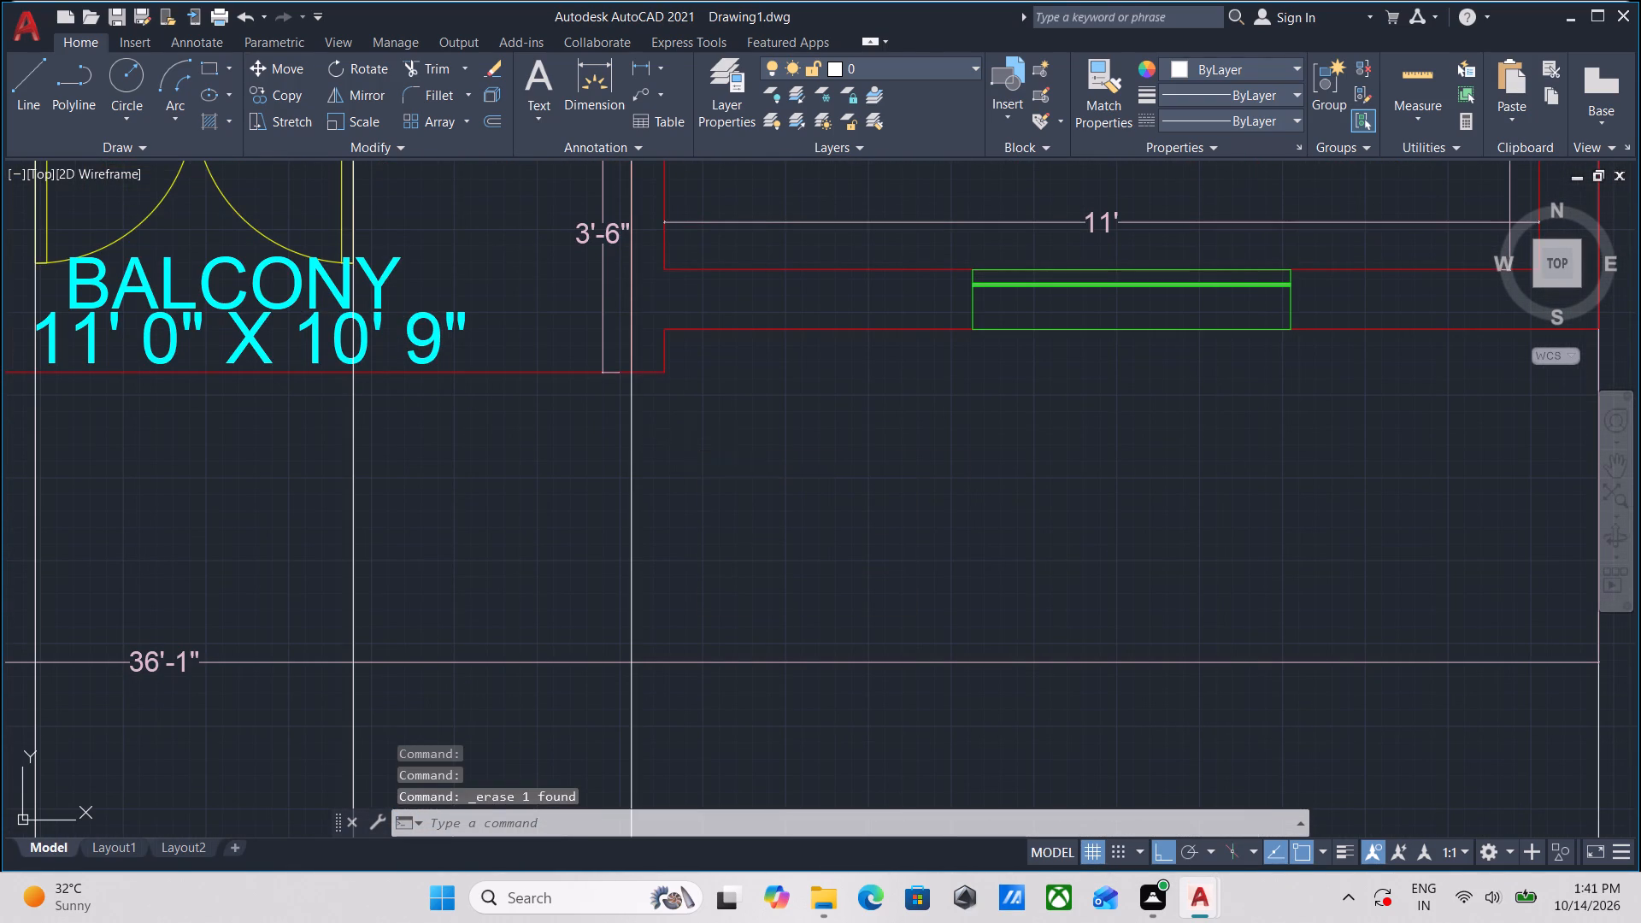
{"action": "left_click", "coordinate": [667, 372]}
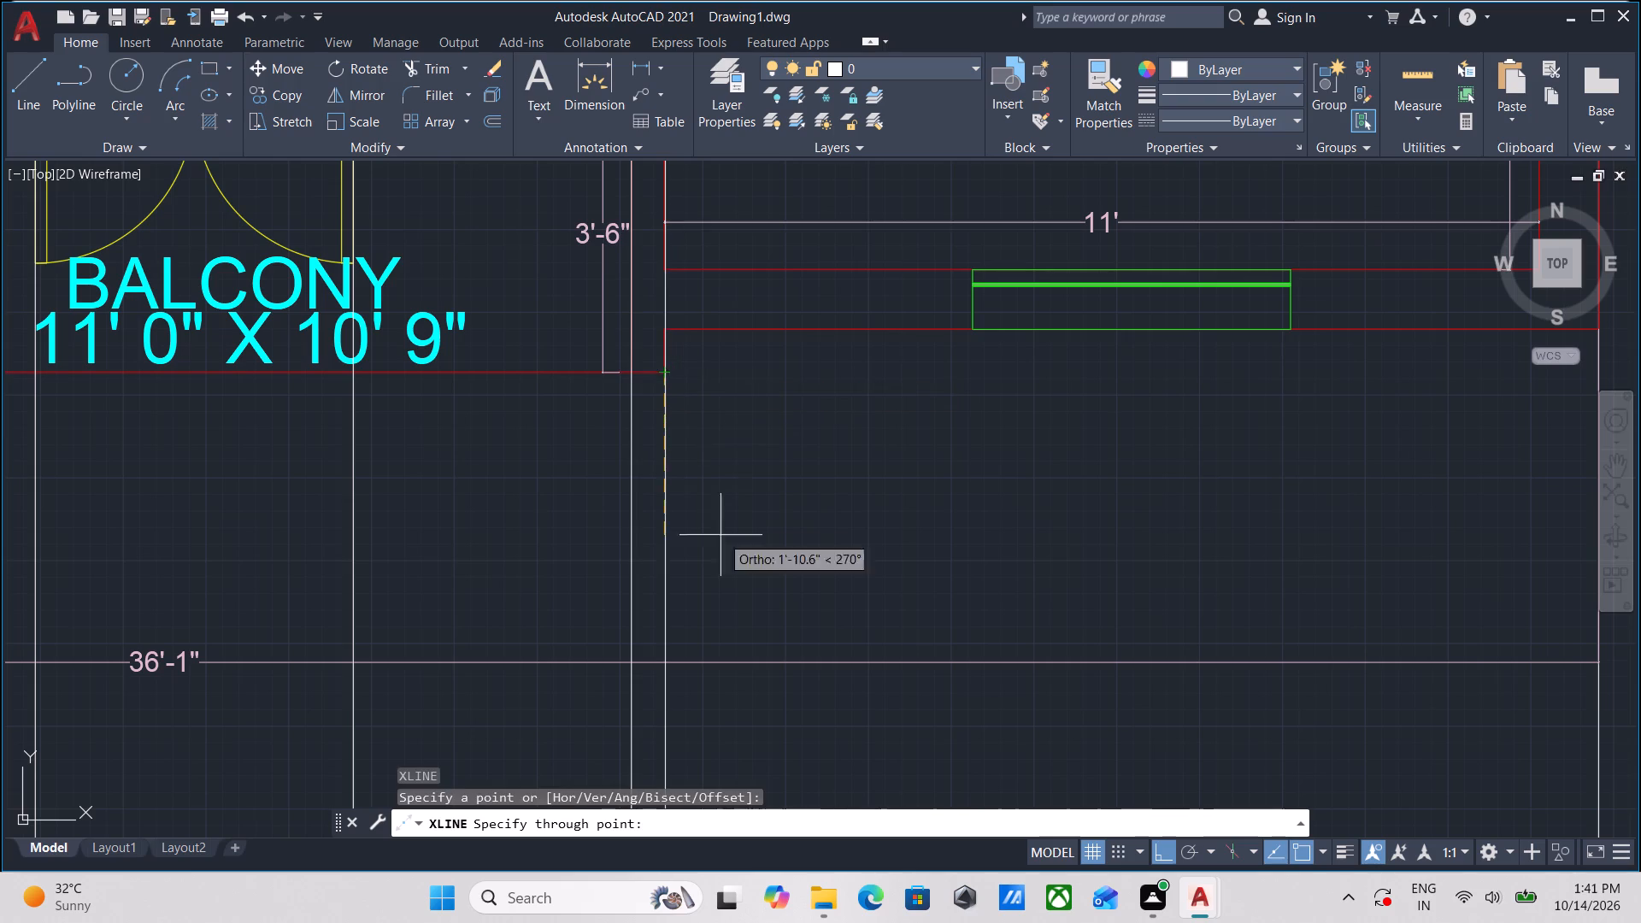
{"action": "scroll", "coordinate": [763, 610], "scroll_direction": "down", "scroll_amount": 1}
{"action": "middle_click_drag", "start_coordinate": [763, 610], "coordinate": [753, 248]}
{"action": "scroll", "coordinate": [820, 633], "scroll_direction": "down", "scroll_amount": 1}
{"action": "middle_click_drag", "start_coordinate": [820, 620], "coordinate": [717, 191]}
{"action": "scroll", "coordinate": [709, 310], "scroll_direction": "down", "scroll_amount": 2}
{"action": "middle_click_drag", "start_coordinate": [709, 335], "coordinate": [605, 61]}
{"action": "scroll", "coordinate": [590, 667], "scroll_direction": "up", "scroll_amount": 3}
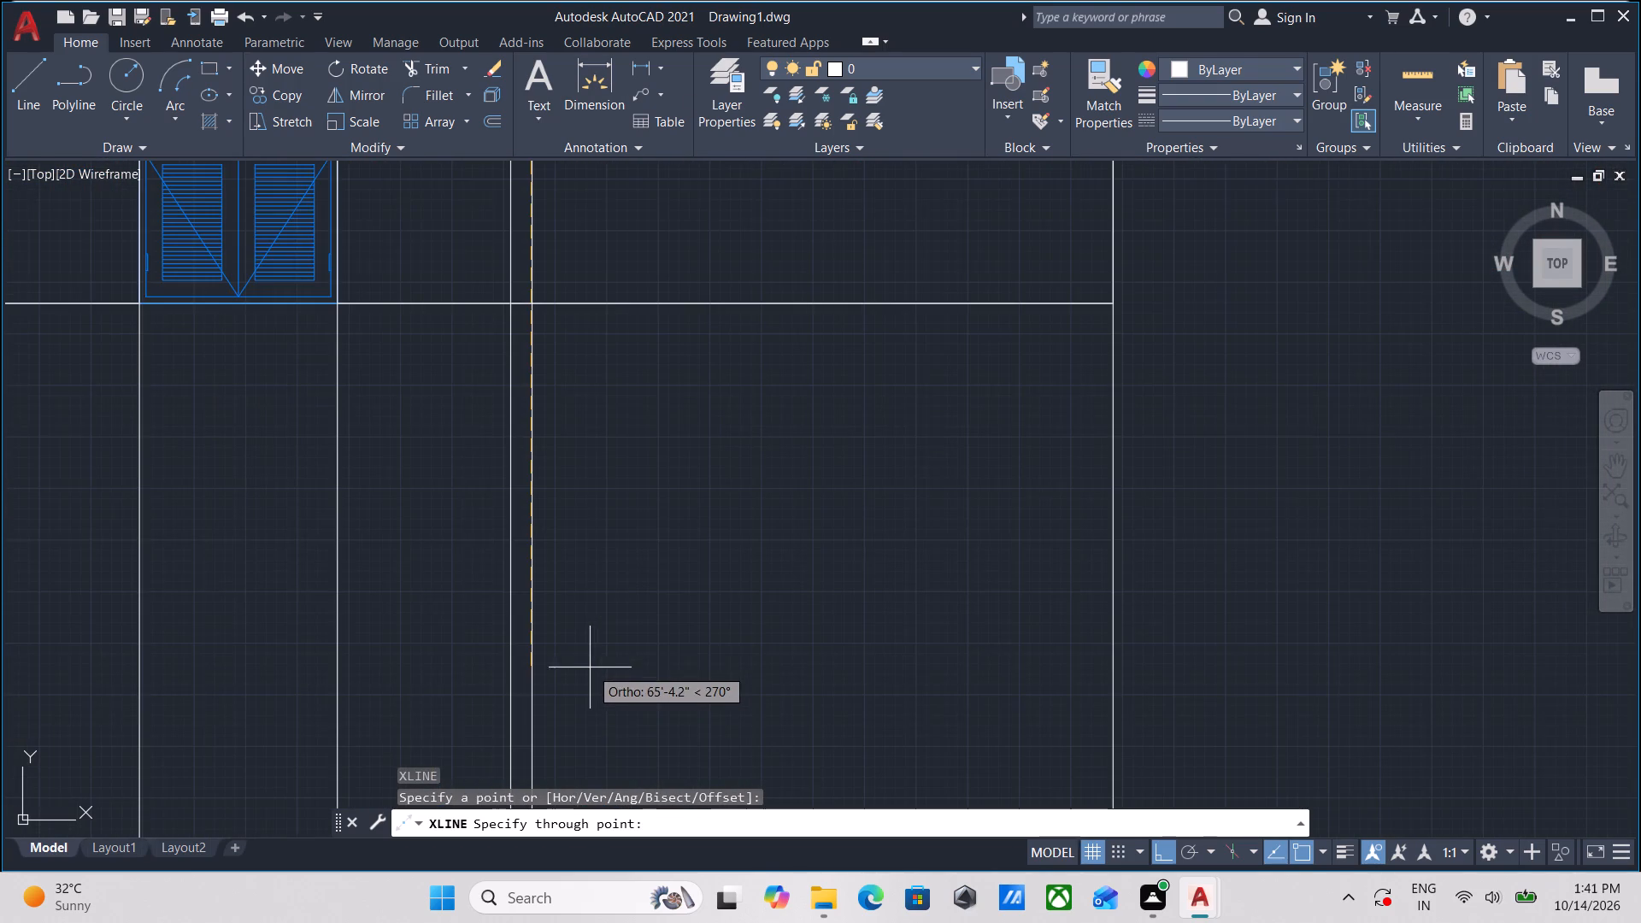
{"action": "left_click", "coordinate": [597, 668]}
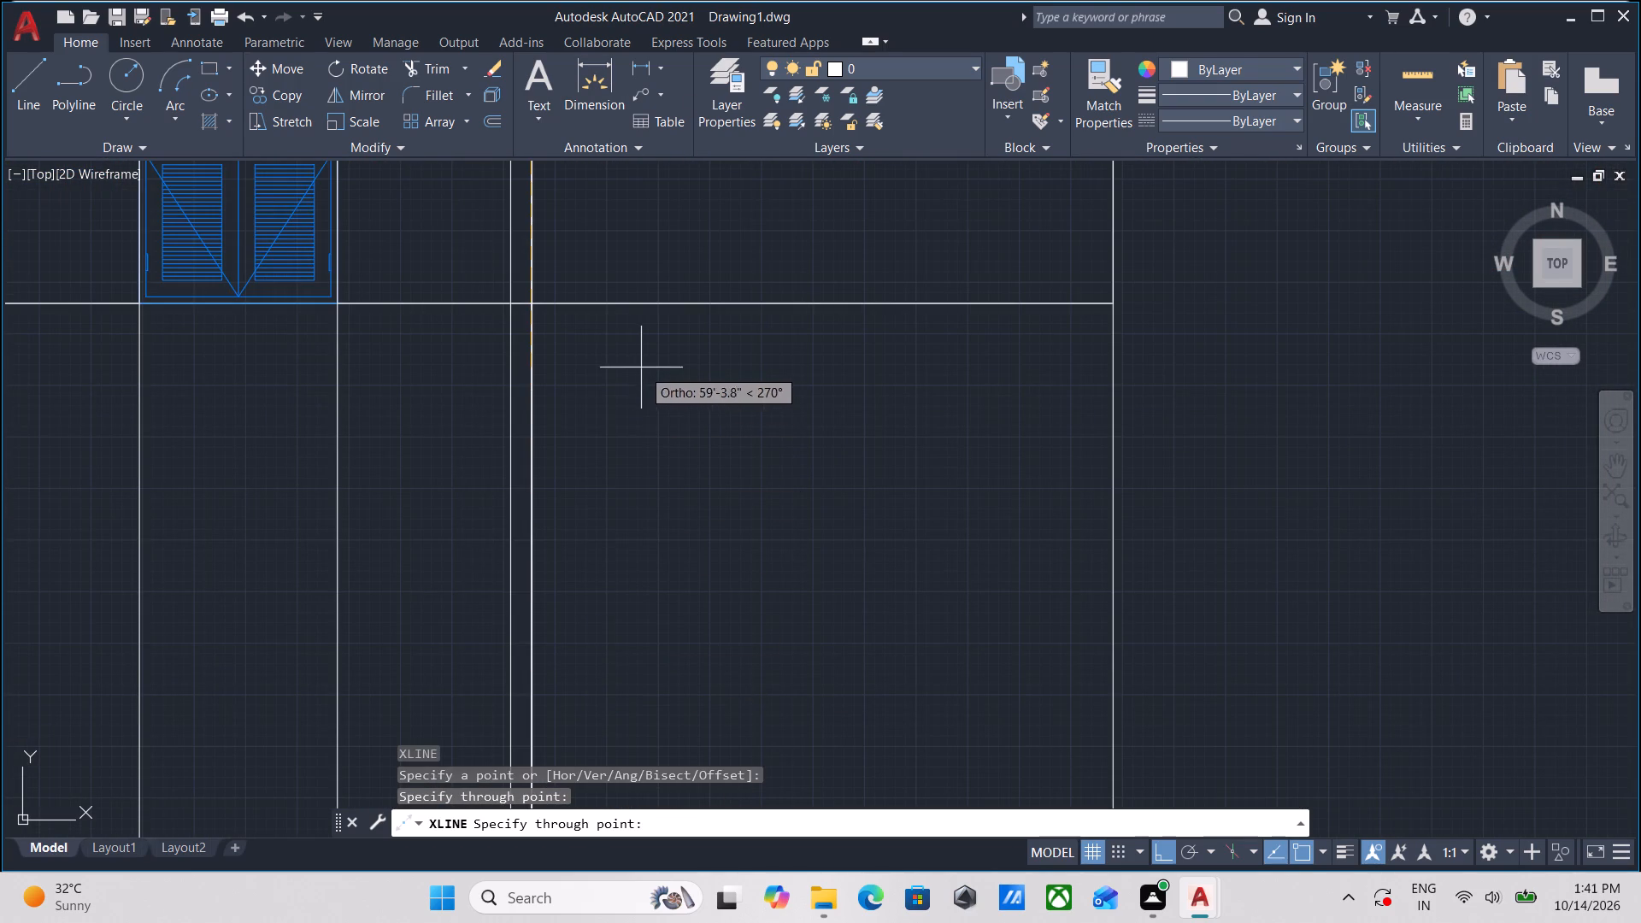
{"action": "key", "text": "Escape"}
Draw a vertical construction line through the plan balcony's outer lower-left corner, projecting it down through both elevation storeys.
{"action": "scroll", "coordinate": [600, 373], "scroll_direction": "down", "scroll_amount": 2}
{"action": "middle_click_drag", "start_coordinate": [600, 373], "coordinate": [650, 474]}
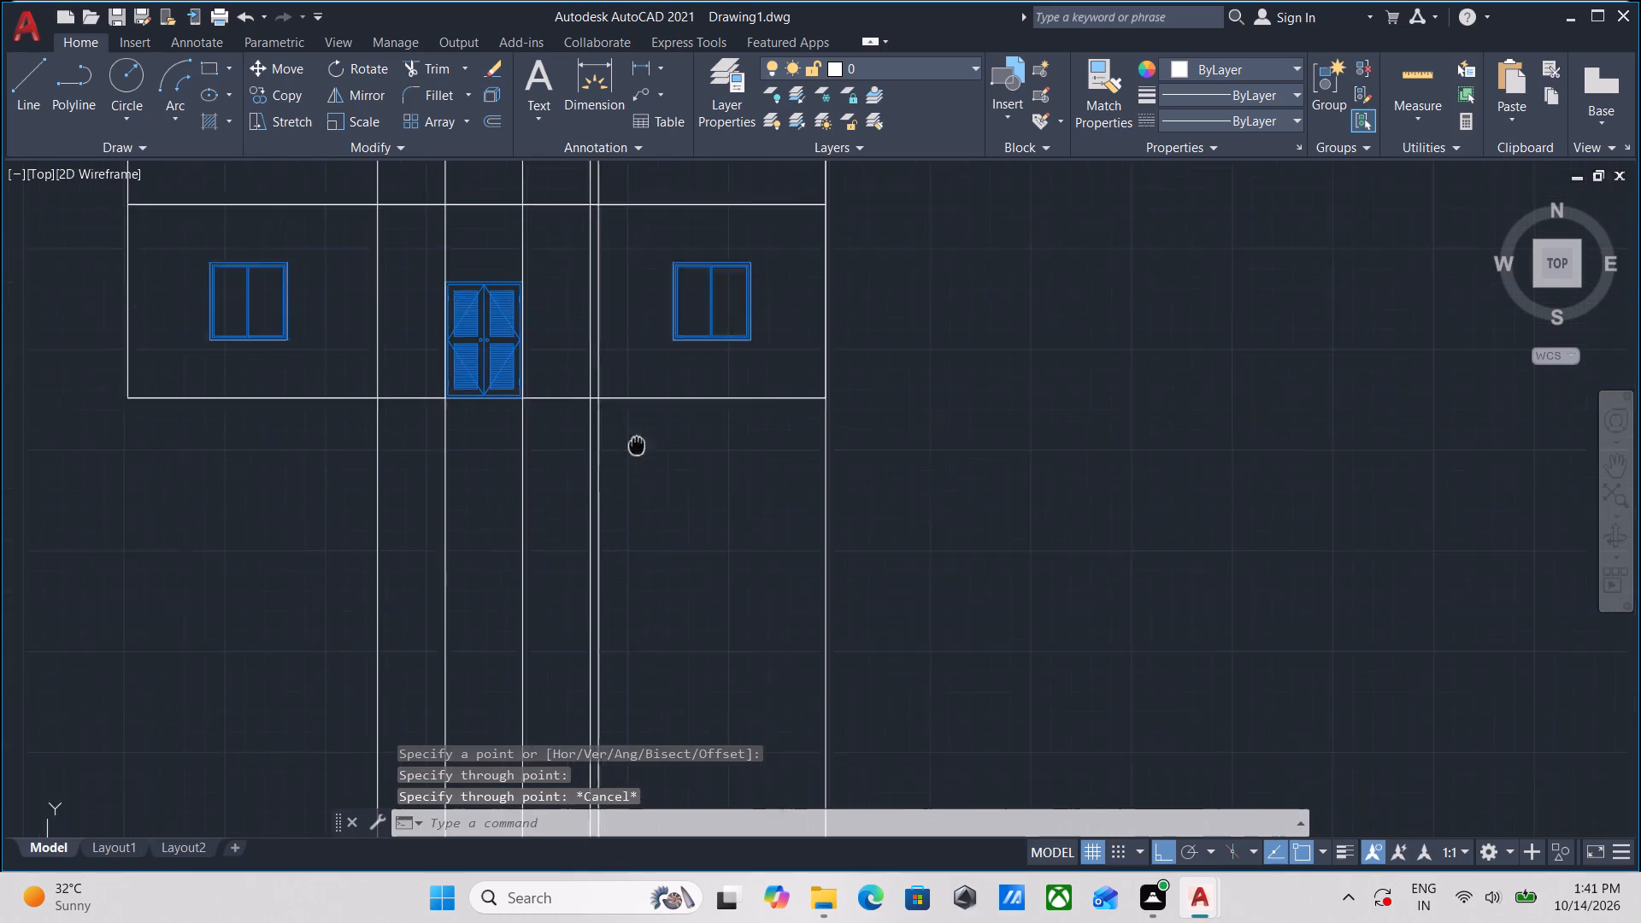
{"action": "middle_click_drag", "start_coordinate": [650, 474], "coordinate": [668, 512]}
{"action": "middle_click_drag", "start_coordinate": [550, 389], "coordinate": [680, 574]}
{"action": "middle_click_drag", "start_coordinate": [547, 383], "coordinate": [581, 352]}
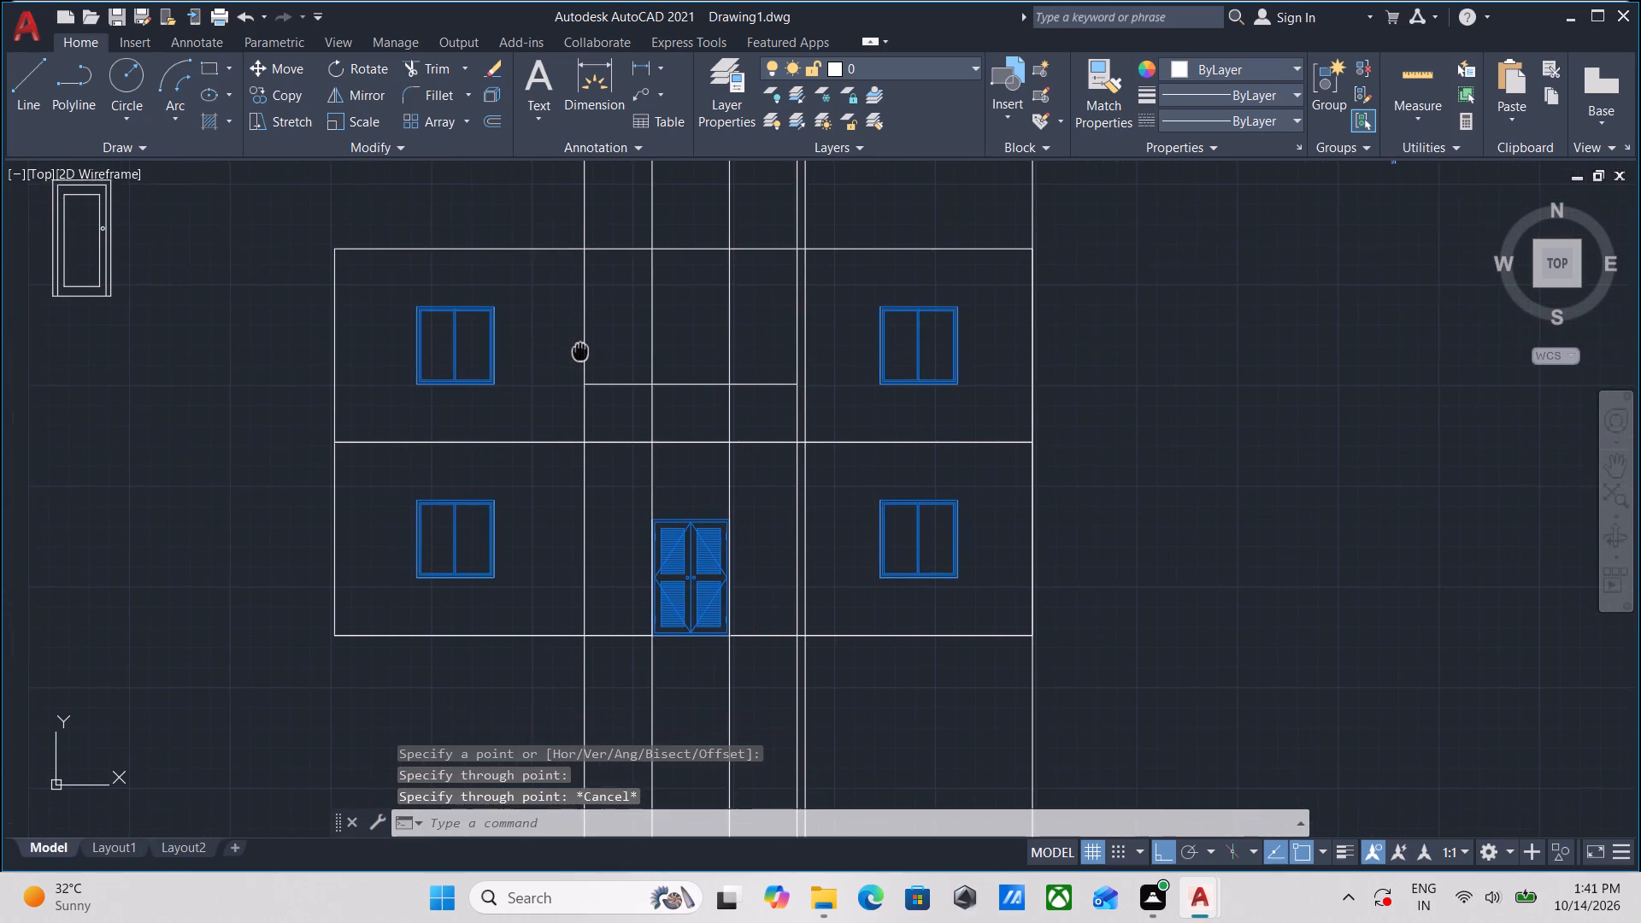
{"action": "middle_click_drag", "start_coordinate": [581, 352], "coordinate": [617, 597]}
{"action": "middle_click_drag", "start_coordinate": [630, 369], "coordinate": [630, 567]}
{"action": "middle_click_drag", "start_coordinate": [660, 353], "coordinate": [628, 593]}
{"action": "middle_click_drag", "start_coordinate": [631, 349], "coordinate": [621, 503]}
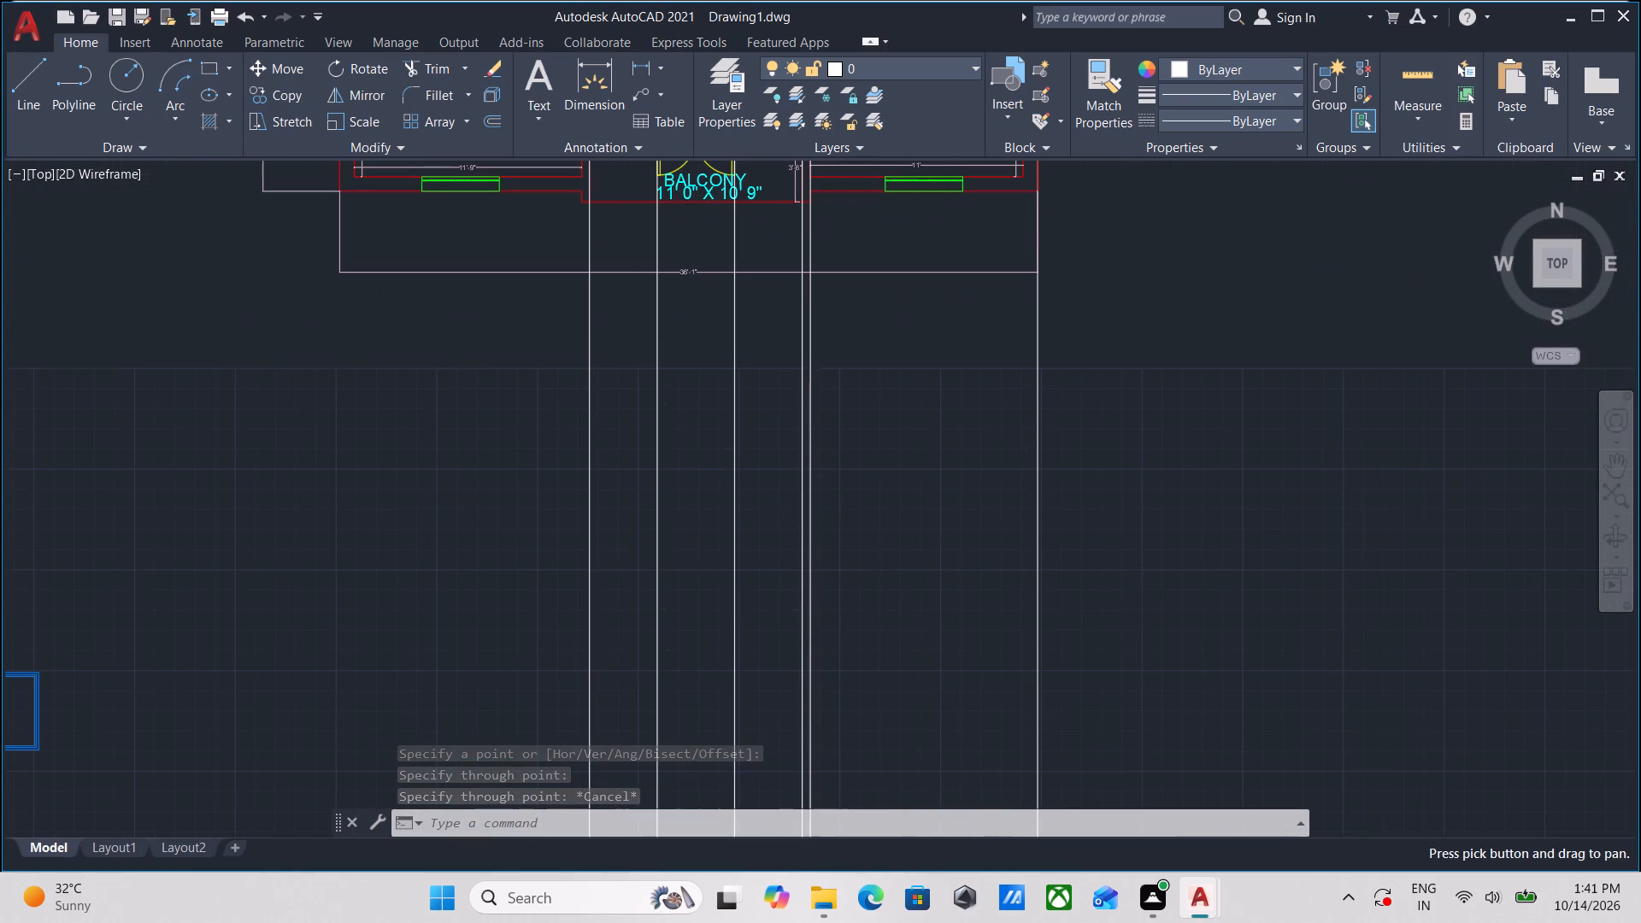
{"action": "scroll", "coordinate": [580, 402], "scroll_direction": "up", "scroll_amount": 2}
{"action": "middle_click_drag", "start_coordinate": [591, 382], "coordinate": [583, 485]}
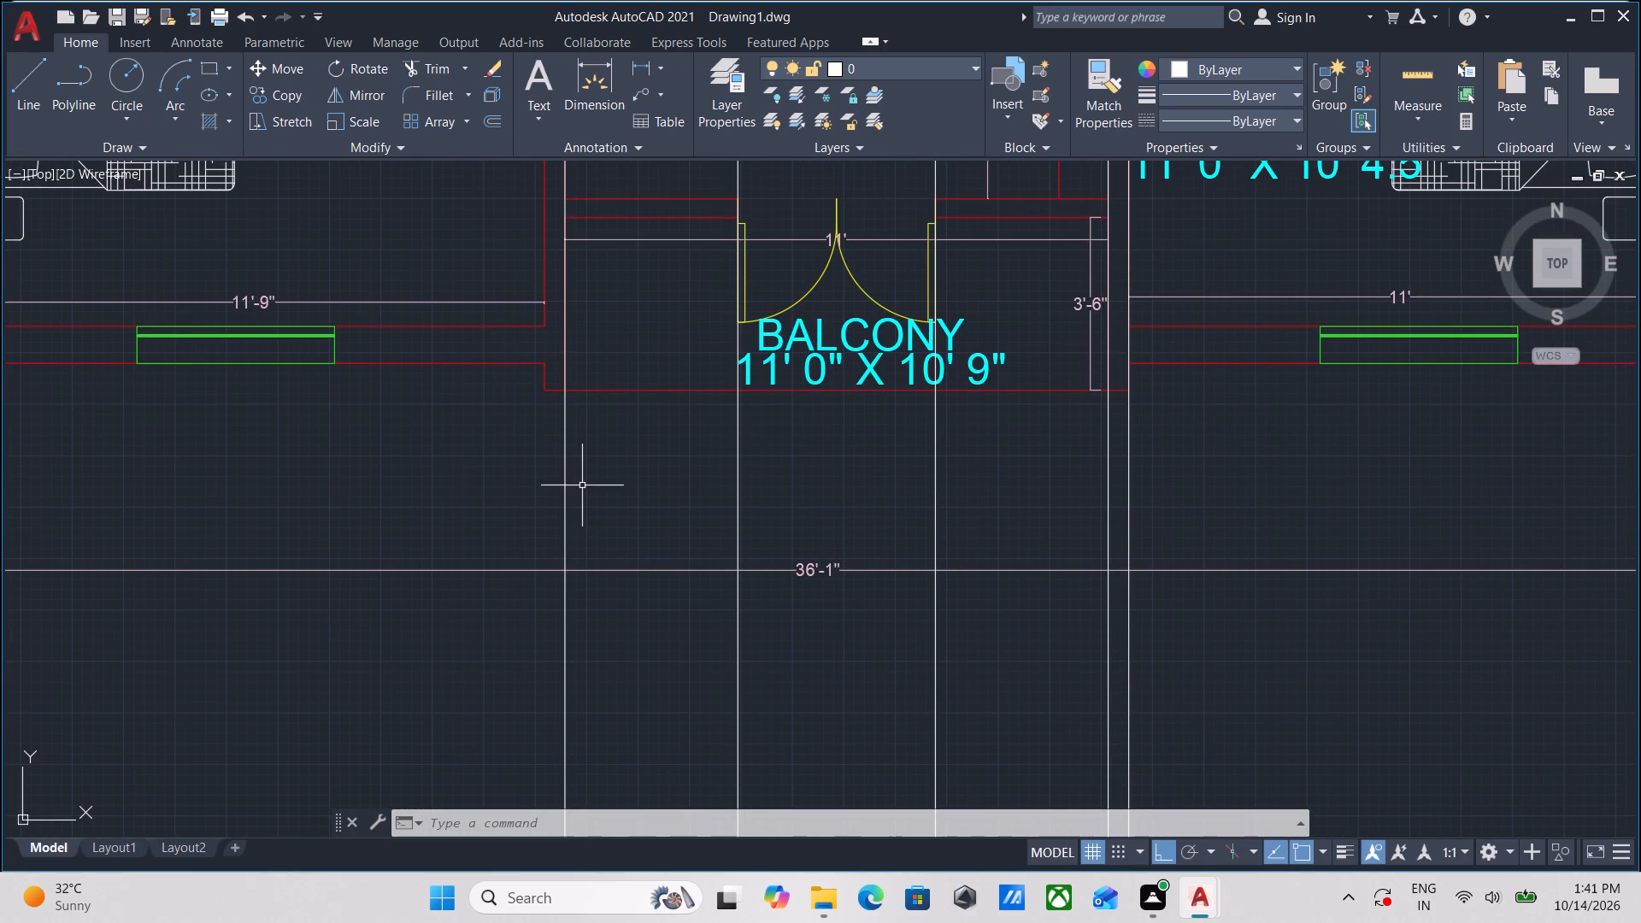
{"action": "key", "text": "x"}
{"action": "key", "text": "l"}
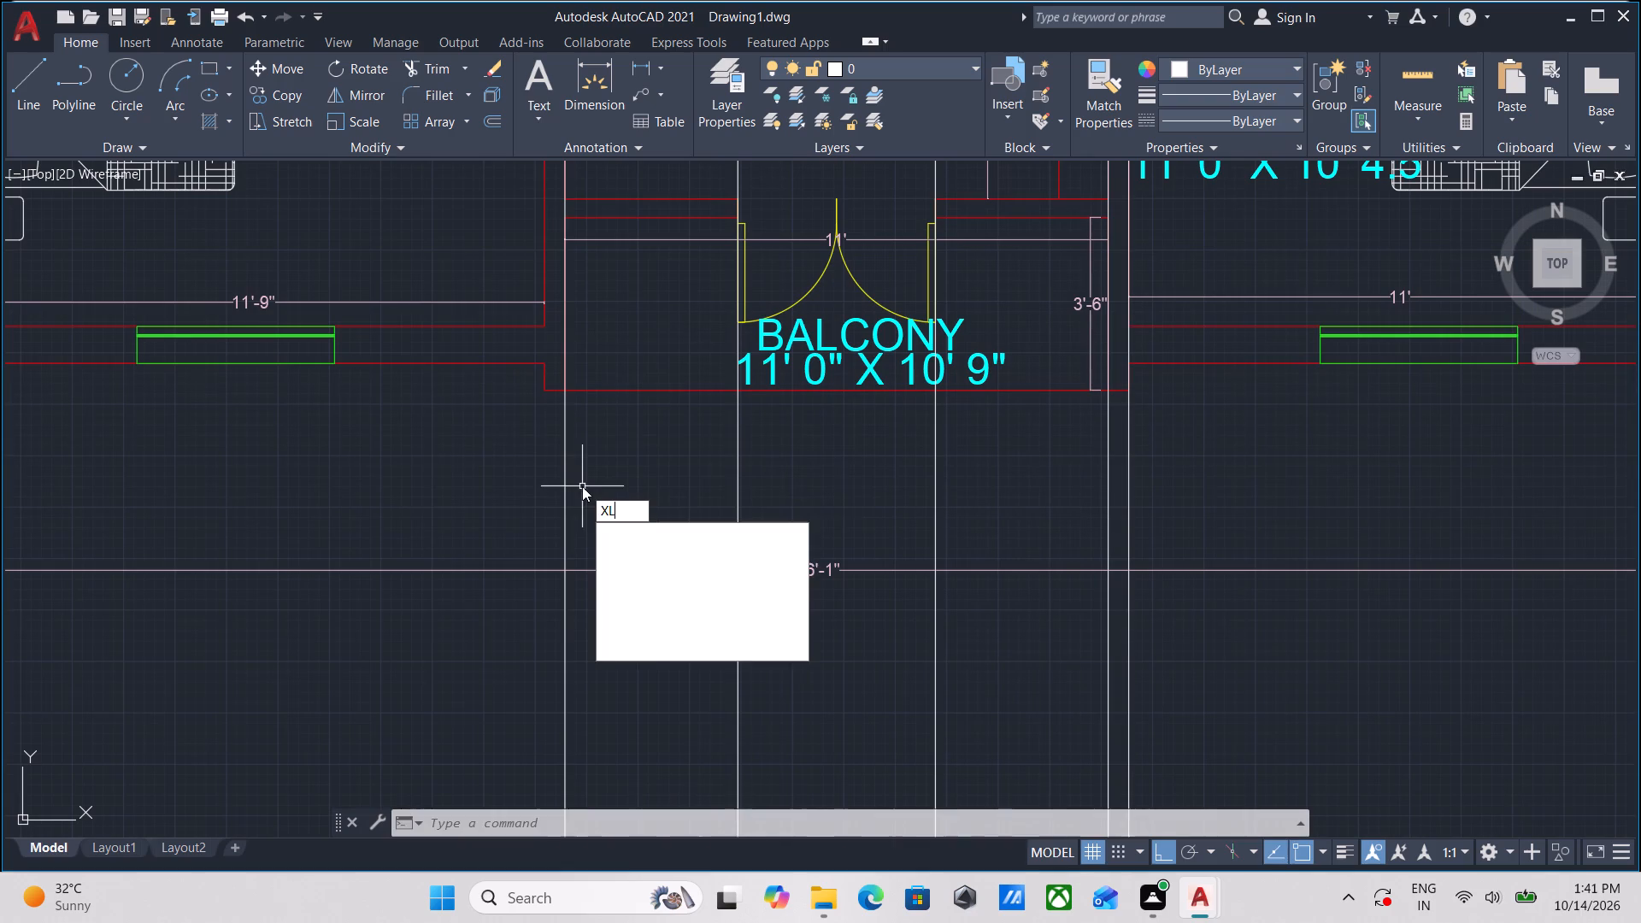
{"action": "key", "text": "Return"}
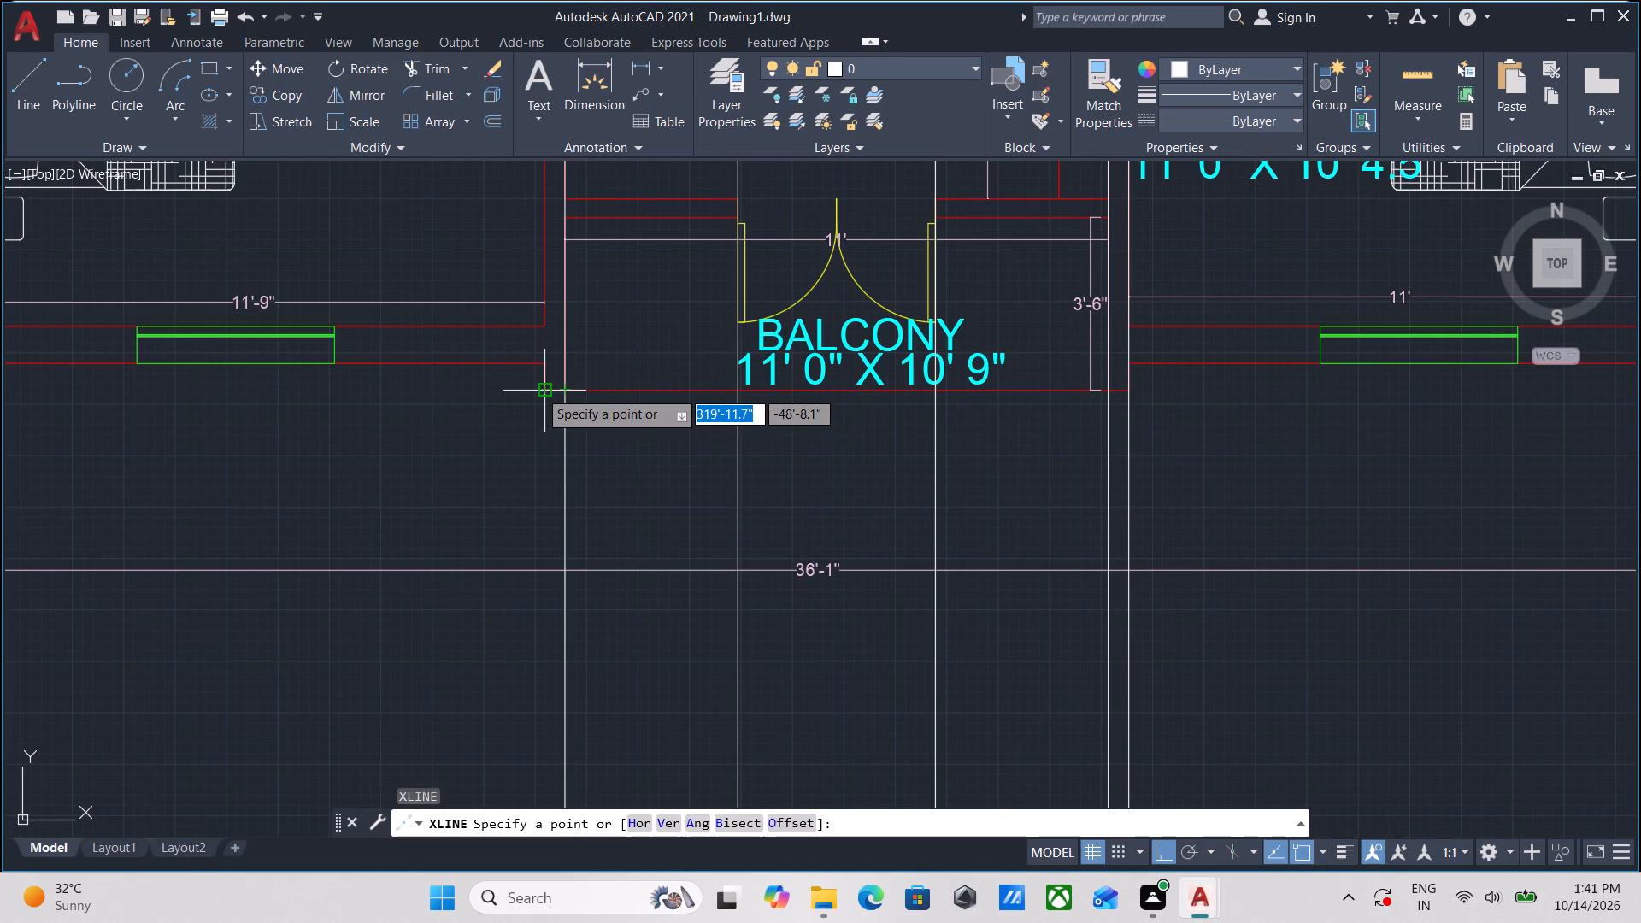
{"action": "left_click", "coordinate": [538, 390]}
{"action": "middle_click_drag", "start_coordinate": [550, 549], "coordinate": [544, 423]}
{"action": "scroll", "coordinate": [547, 568], "scroll_direction": "down", "scroll_amount": 1}
{"action": "middle_click_drag", "start_coordinate": [547, 568], "coordinate": [548, 419]}
{"action": "middle_click_drag", "start_coordinate": [532, 676], "coordinate": [547, 378]}
{"action": "scroll", "coordinate": [566, 480], "scroll_direction": "down", "scroll_amount": 2}
{"action": "middle_click_drag", "start_coordinate": [565, 504], "coordinate": [529, 215]}
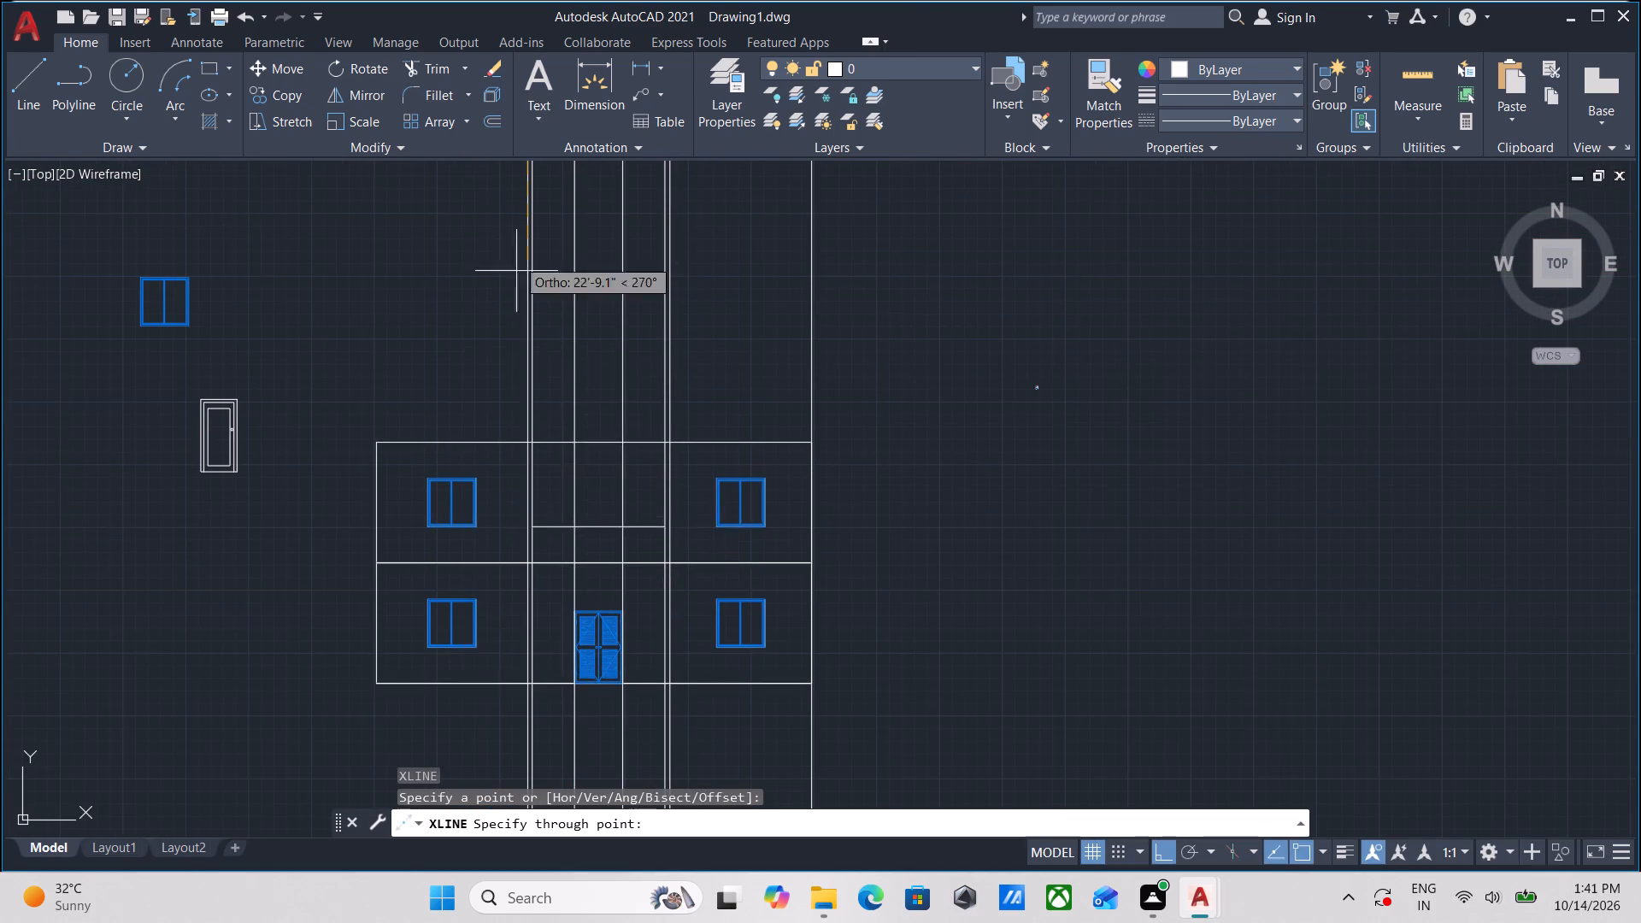
{"action": "scroll", "coordinate": [514, 647], "scroll_direction": "up", "scroll_amount": 2}
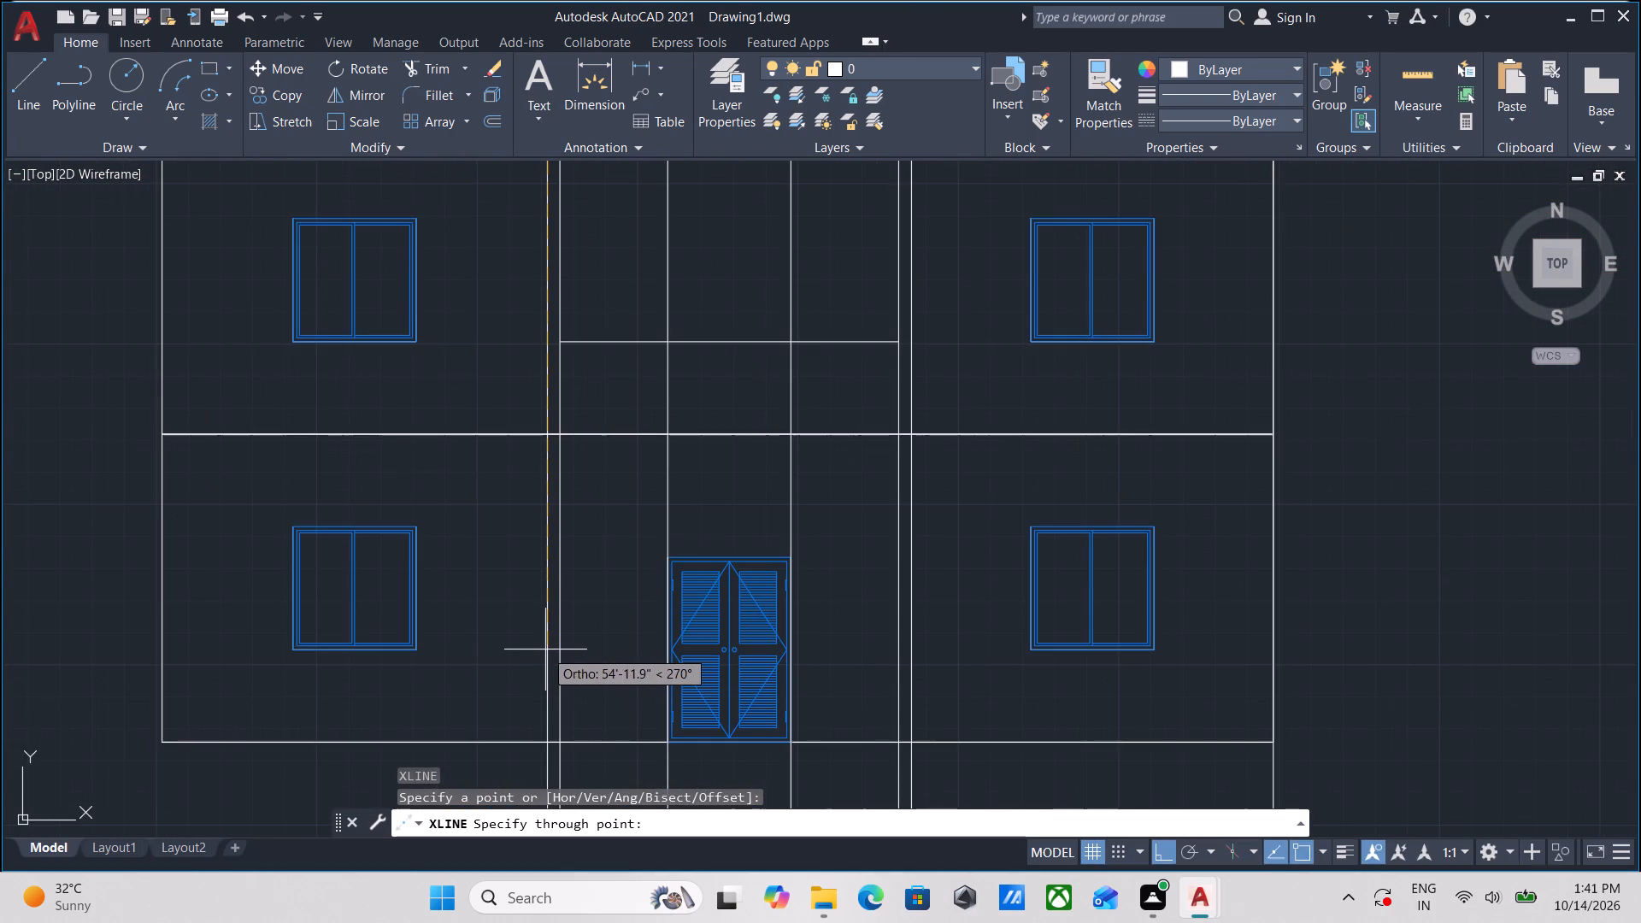
{"action": "left_click", "coordinate": [546, 650]}
{"action": "key", "text": "Escape"}
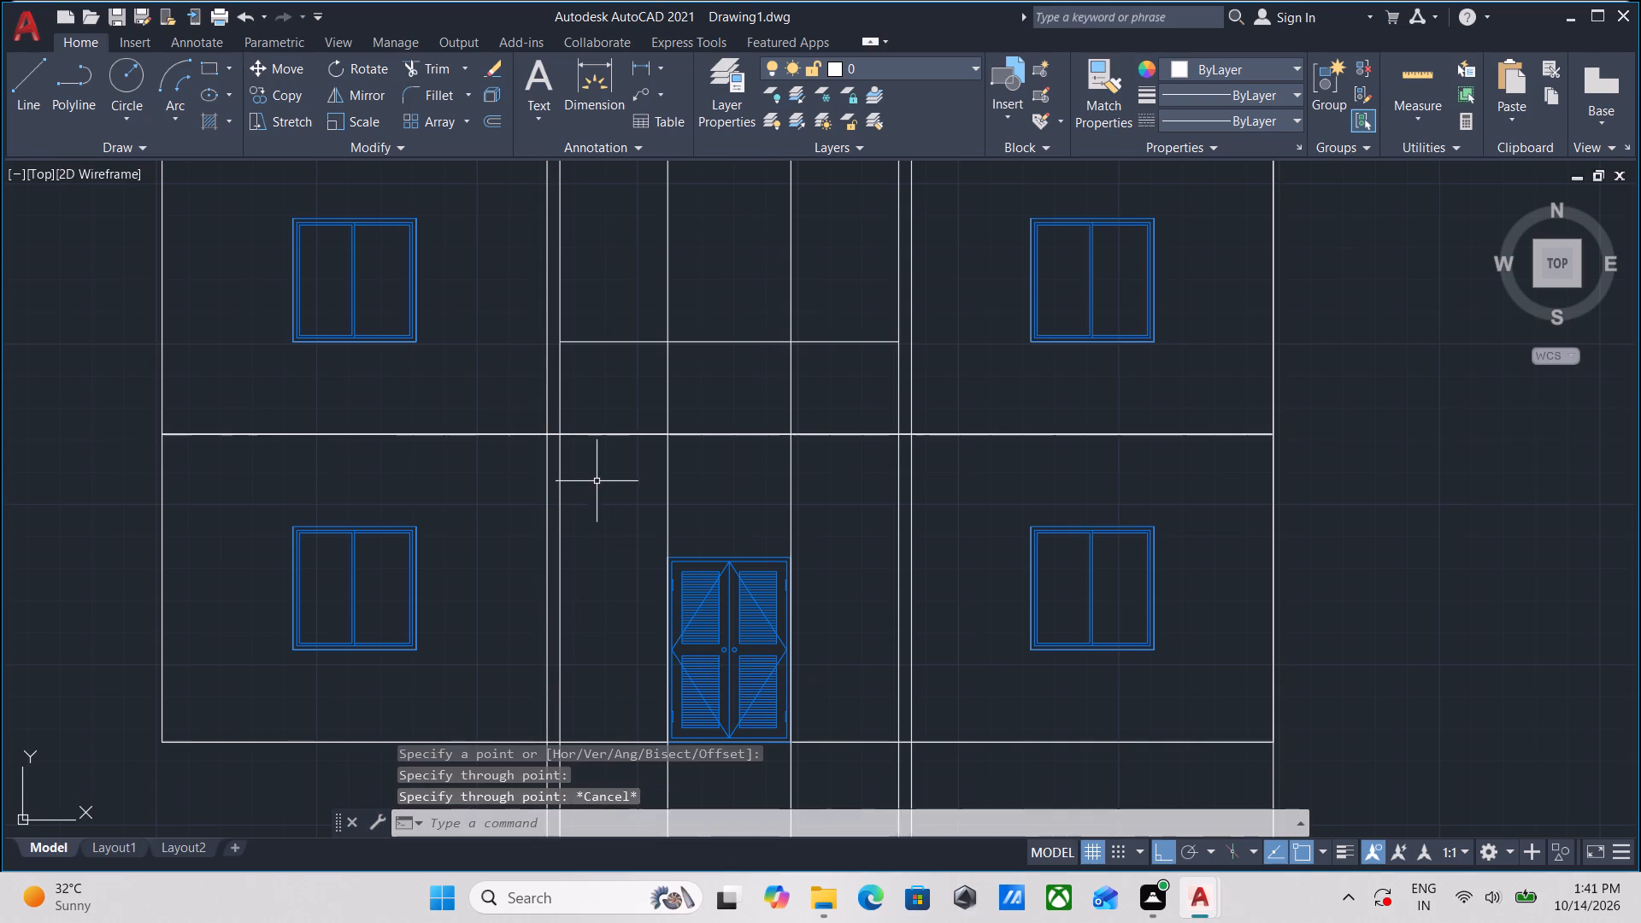
{"action": "key", "text": "Escape"}
Open the tool palettes and look through the architectural imperial and metric samples.
{"action": "scroll", "coordinate": [594, 483], "scroll_direction": "down", "scroll_amount": 1}
{"action": "middle_click_drag", "start_coordinate": [599, 442], "coordinate": [552, 566]}
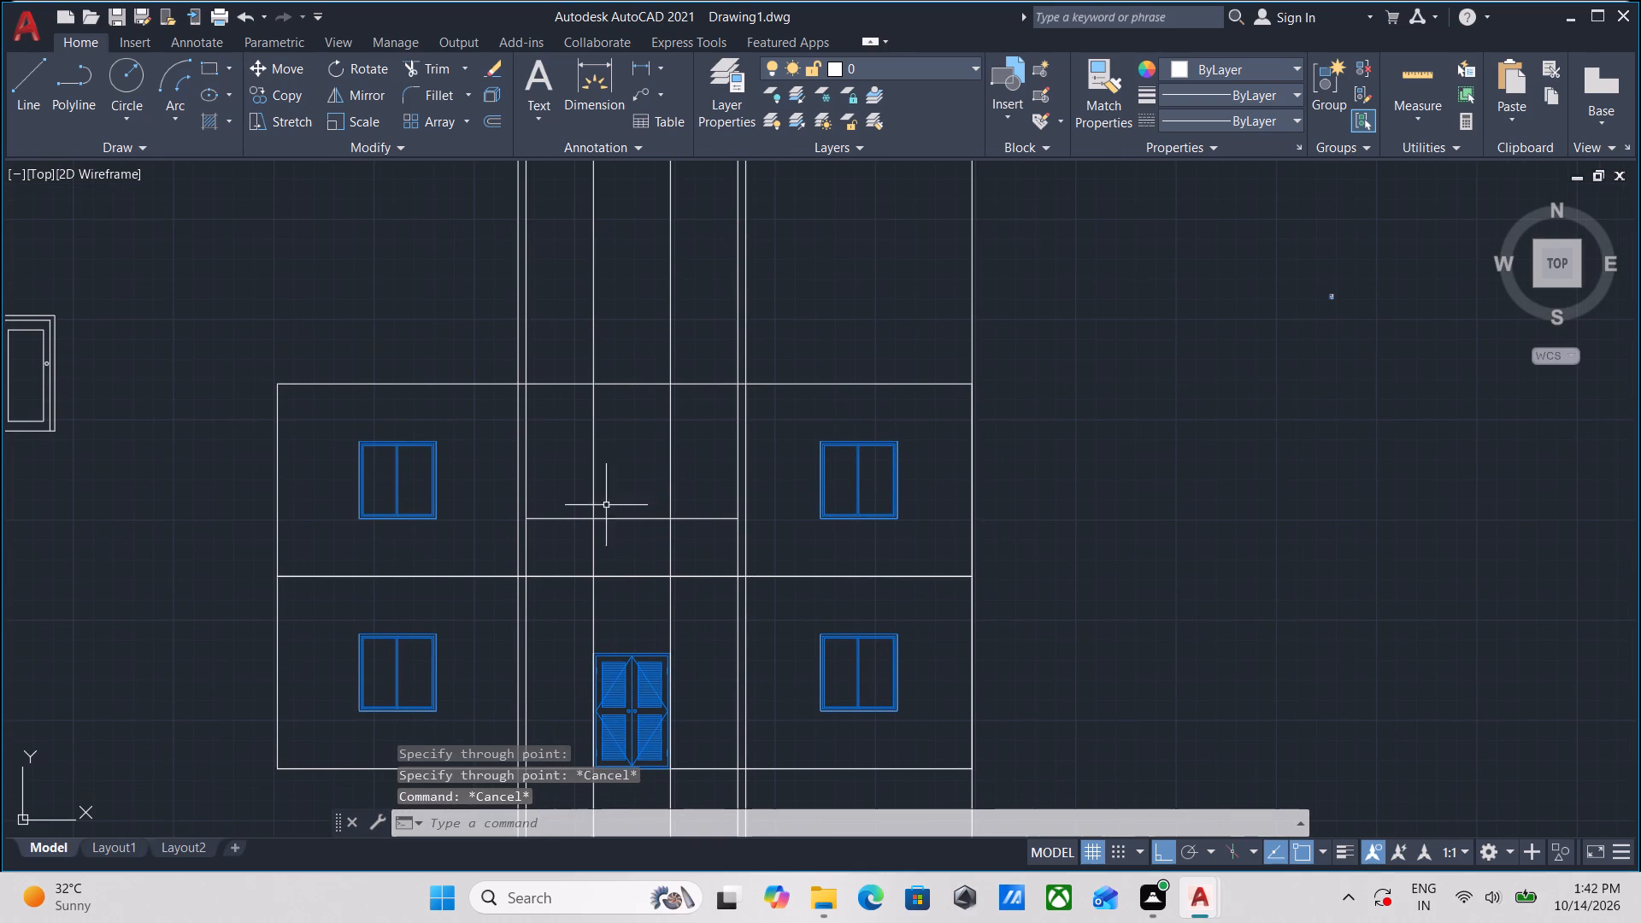
{"action": "key", "text": "Escape"}
{"action": "scroll", "coordinate": [621, 543], "scroll_direction": "up", "scroll_amount": 1}
{"action": "scroll", "coordinate": [632, 532], "scroll_direction": "down", "scroll_amount": 1}
{"action": "middle_click_drag", "start_coordinate": [632, 532], "coordinate": [588, 645]}
{"action": "scroll", "coordinate": [586, 569], "scroll_direction": "down", "scroll_amount": 1}
{"action": "middle_click_drag", "start_coordinate": [586, 569], "coordinate": [759, 502]}
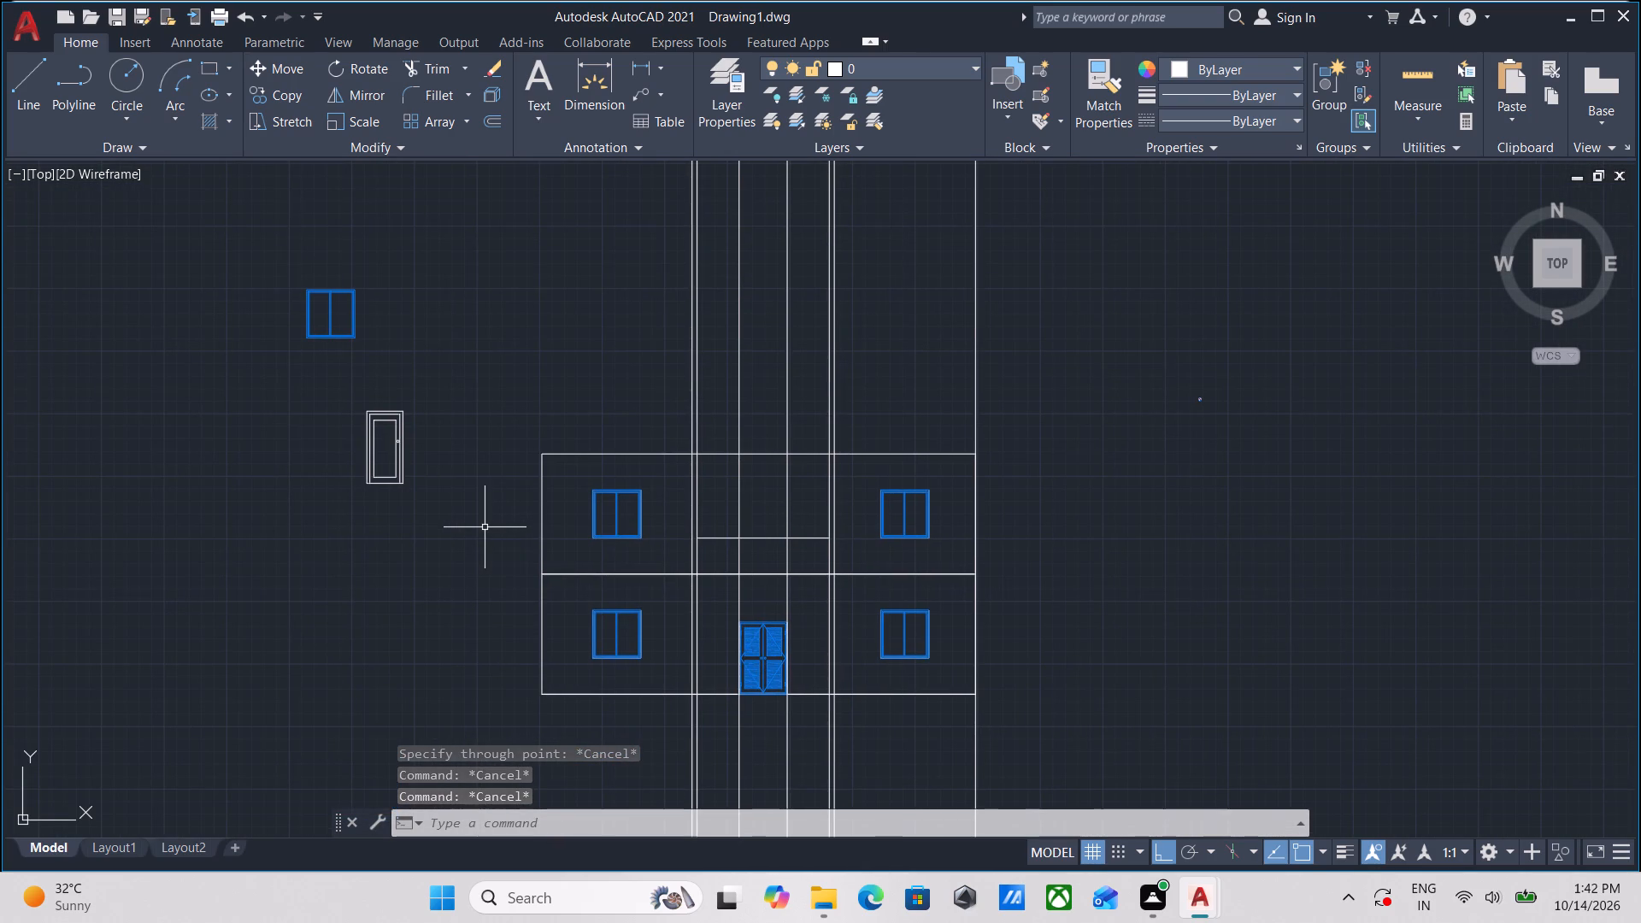
{"action": "type", "text": "TP"}
{"action": "key", "text": "Return"}
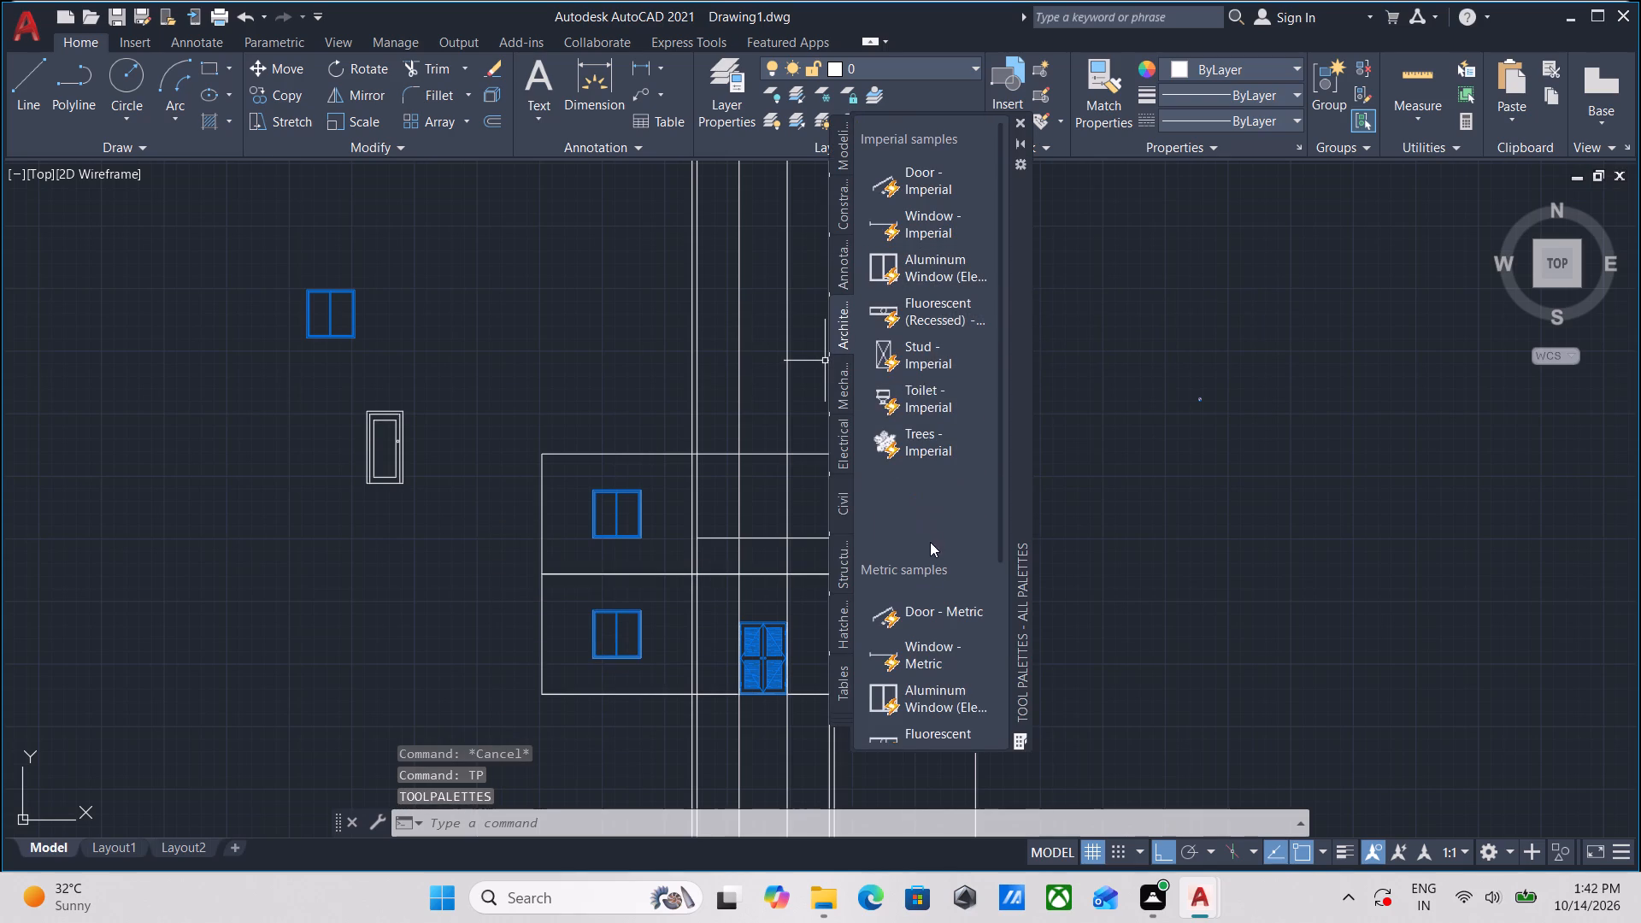
{"action": "scroll", "coordinate": [938, 576], "scroll_direction": "down", "scroll_amount": 3}
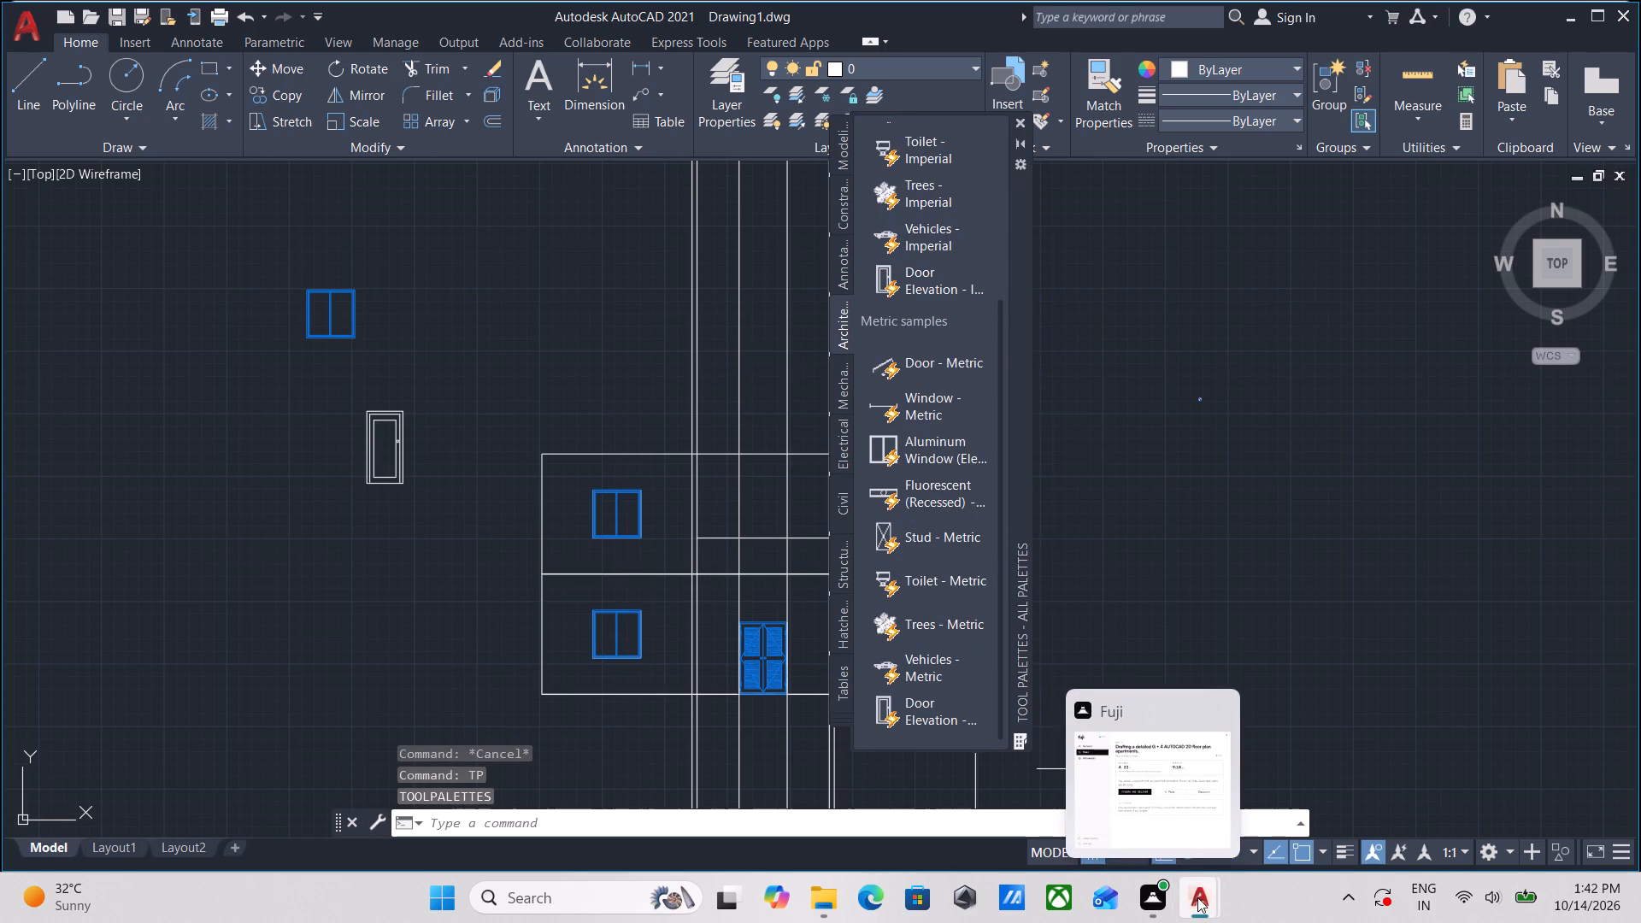
Switch to Autocad Blocks.dwg, close the tool palettes and look through the blue door and window elevation blocks under Doors, Windows, & Curtains.
{"action": "left_click", "coordinate": [1266, 805]}
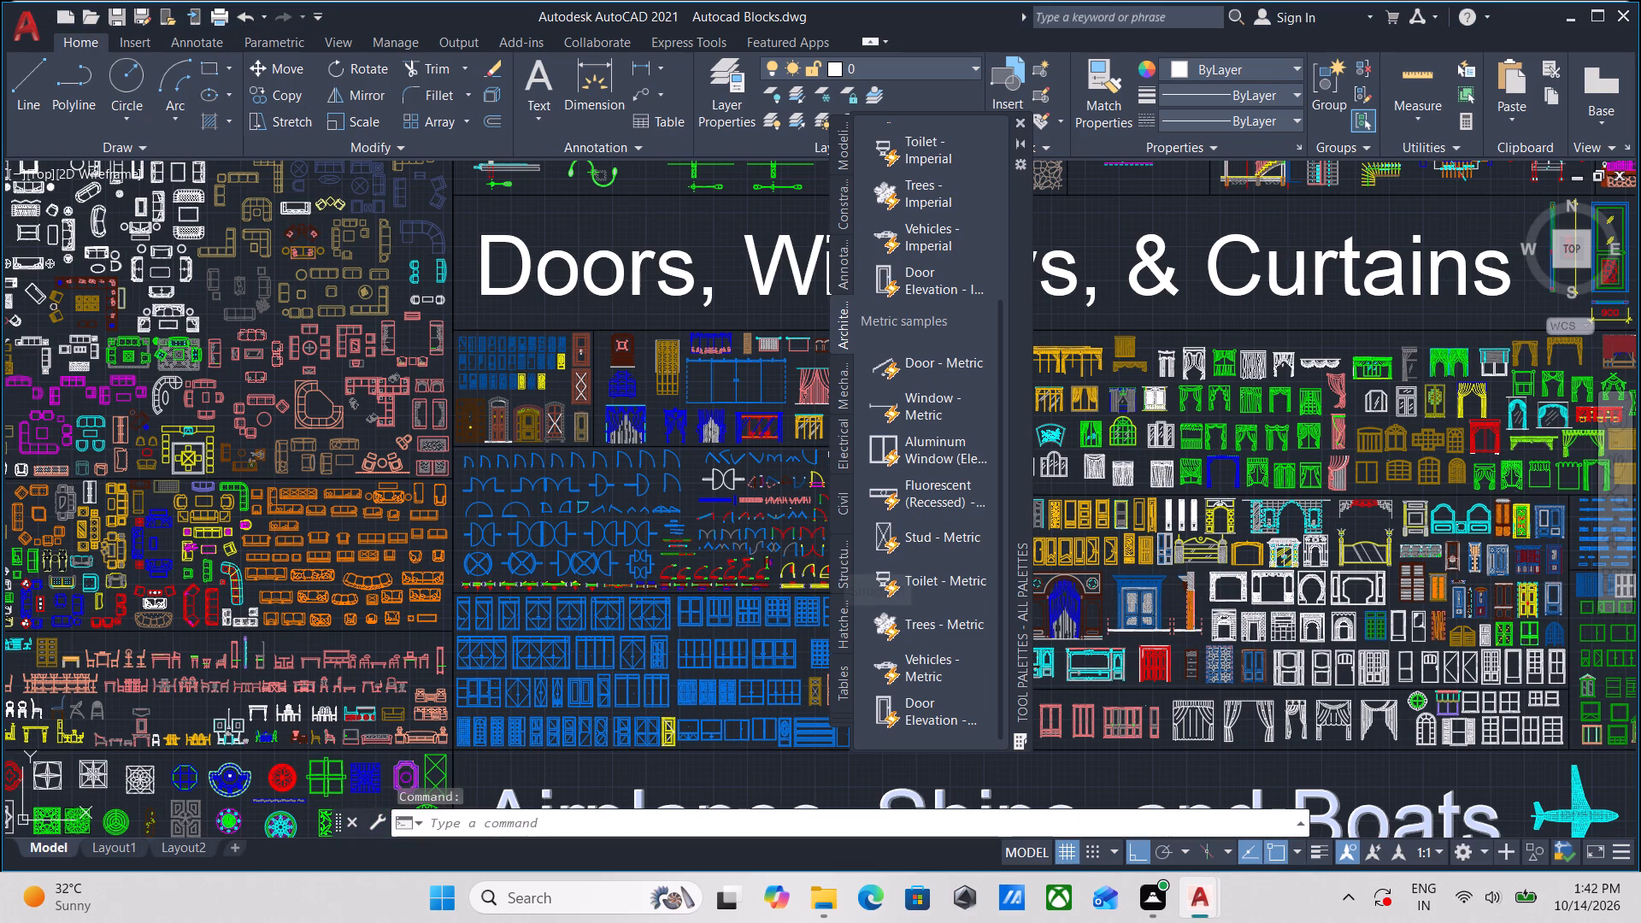
{"action": "scroll", "coordinate": [701, 563], "scroll_direction": "down", "scroll_amount": 2}
{"action": "scroll", "coordinate": [719, 535], "scroll_direction": "up", "scroll_amount": 1}
{"action": "scroll", "coordinate": [679, 542], "scroll_direction": "down", "scroll_amount": 1}
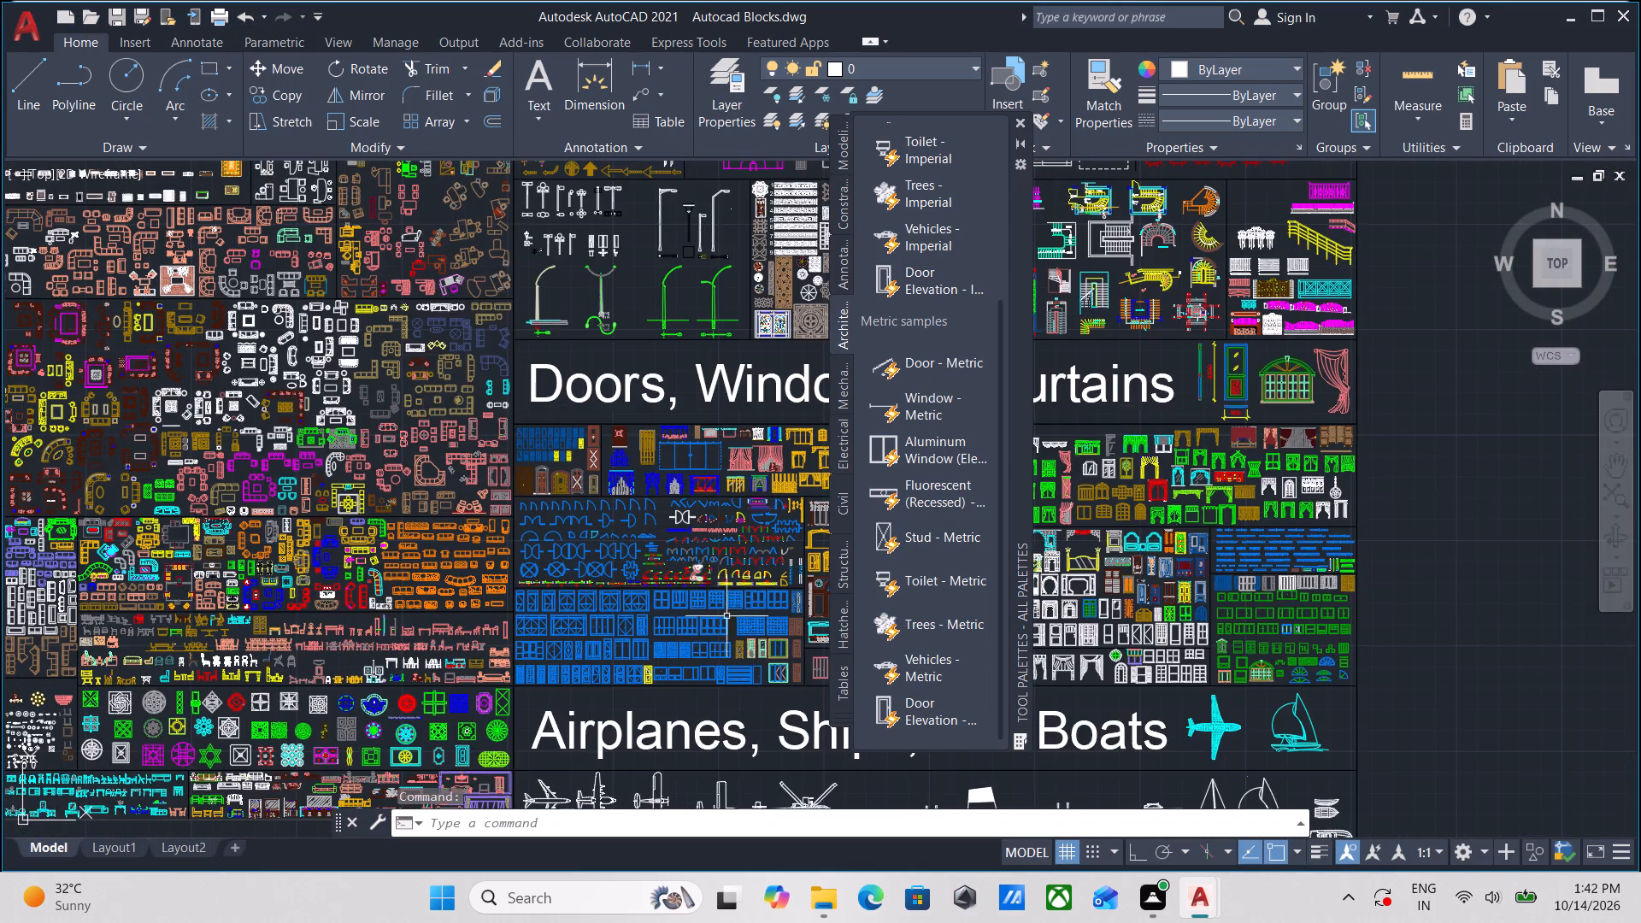
{"action": "scroll", "coordinate": [728, 626], "scroll_direction": "up", "scroll_amount": 2}
{"action": "scroll", "coordinate": [668, 707], "scroll_direction": "up", "scroll_amount": 2}
{"action": "middle_click_drag", "start_coordinate": [668, 697], "coordinate": [596, 392]}
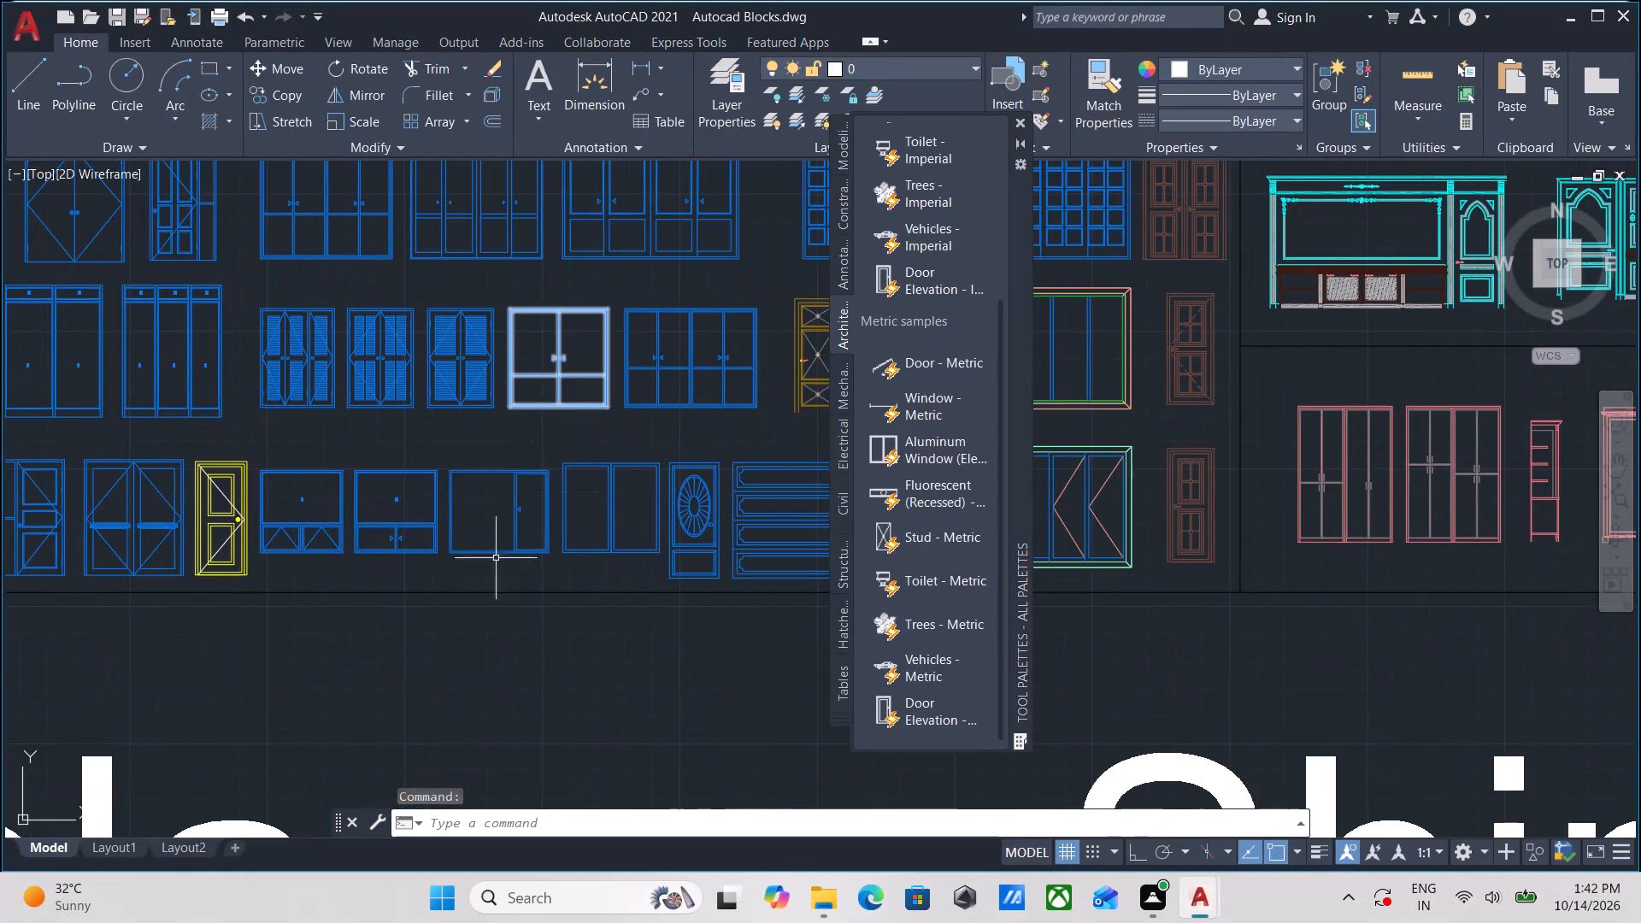
{"action": "scroll", "coordinate": [495, 553], "scroll_direction": "down", "scroll_amount": 1}
{"action": "scroll", "coordinate": [559, 551], "scroll_direction": "up", "scroll_amount": 4}
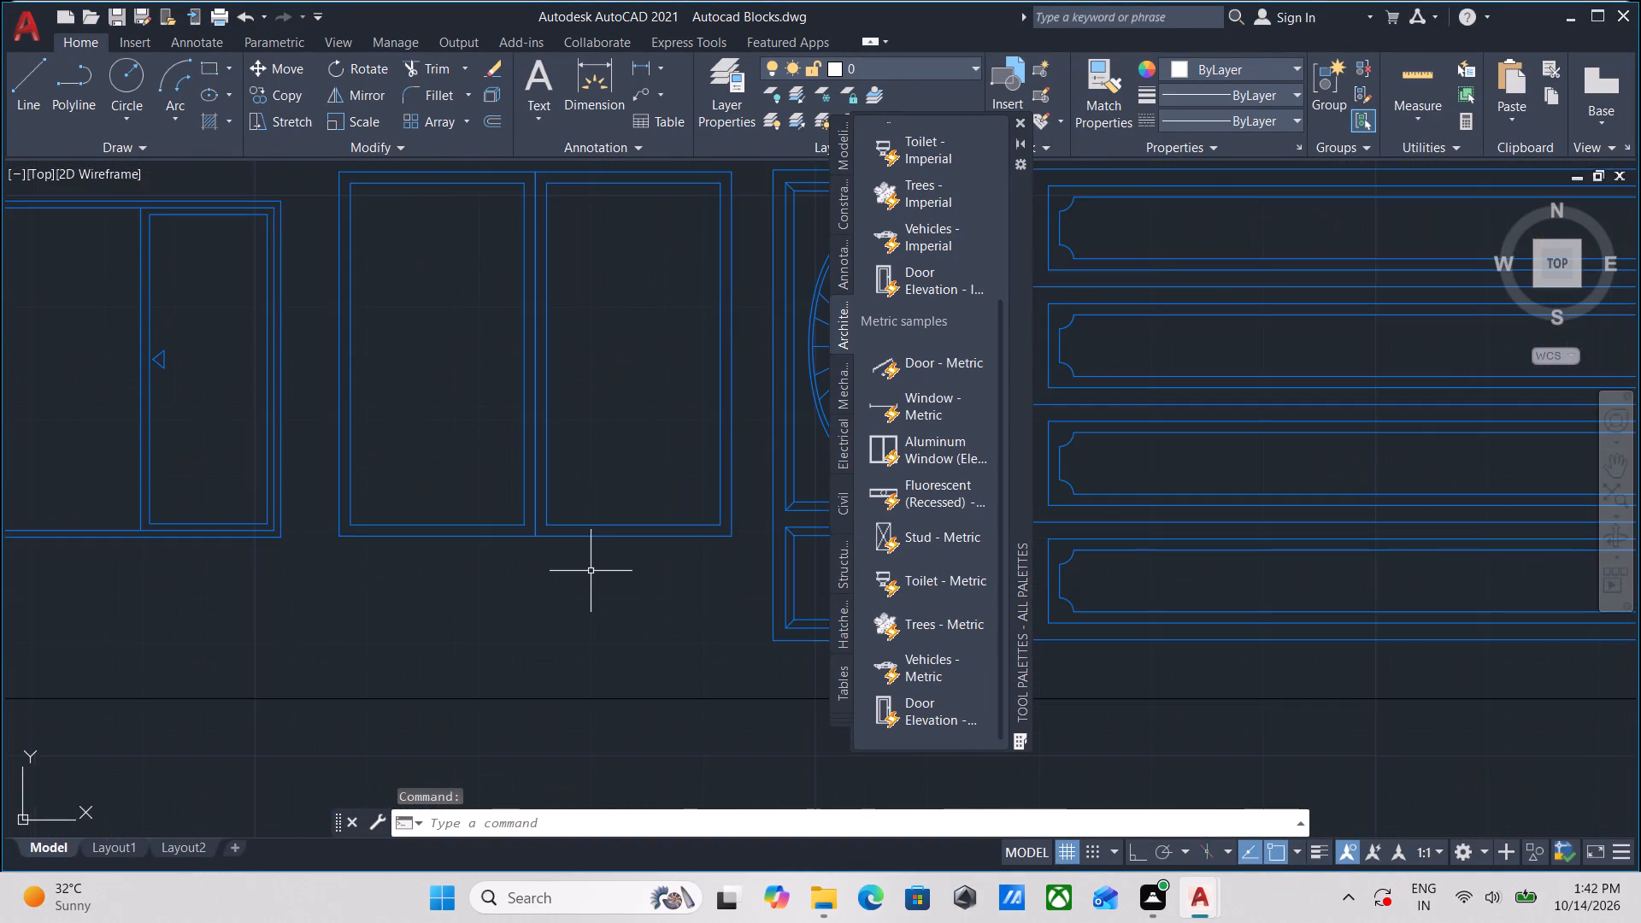
{"action": "scroll", "coordinate": [588, 571], "scroll_direction": "down", "scroll_amount": 2}
{"action": "middle_click_drag", "start_coordinate": [588, 571], "coordinate": [638, 556]}
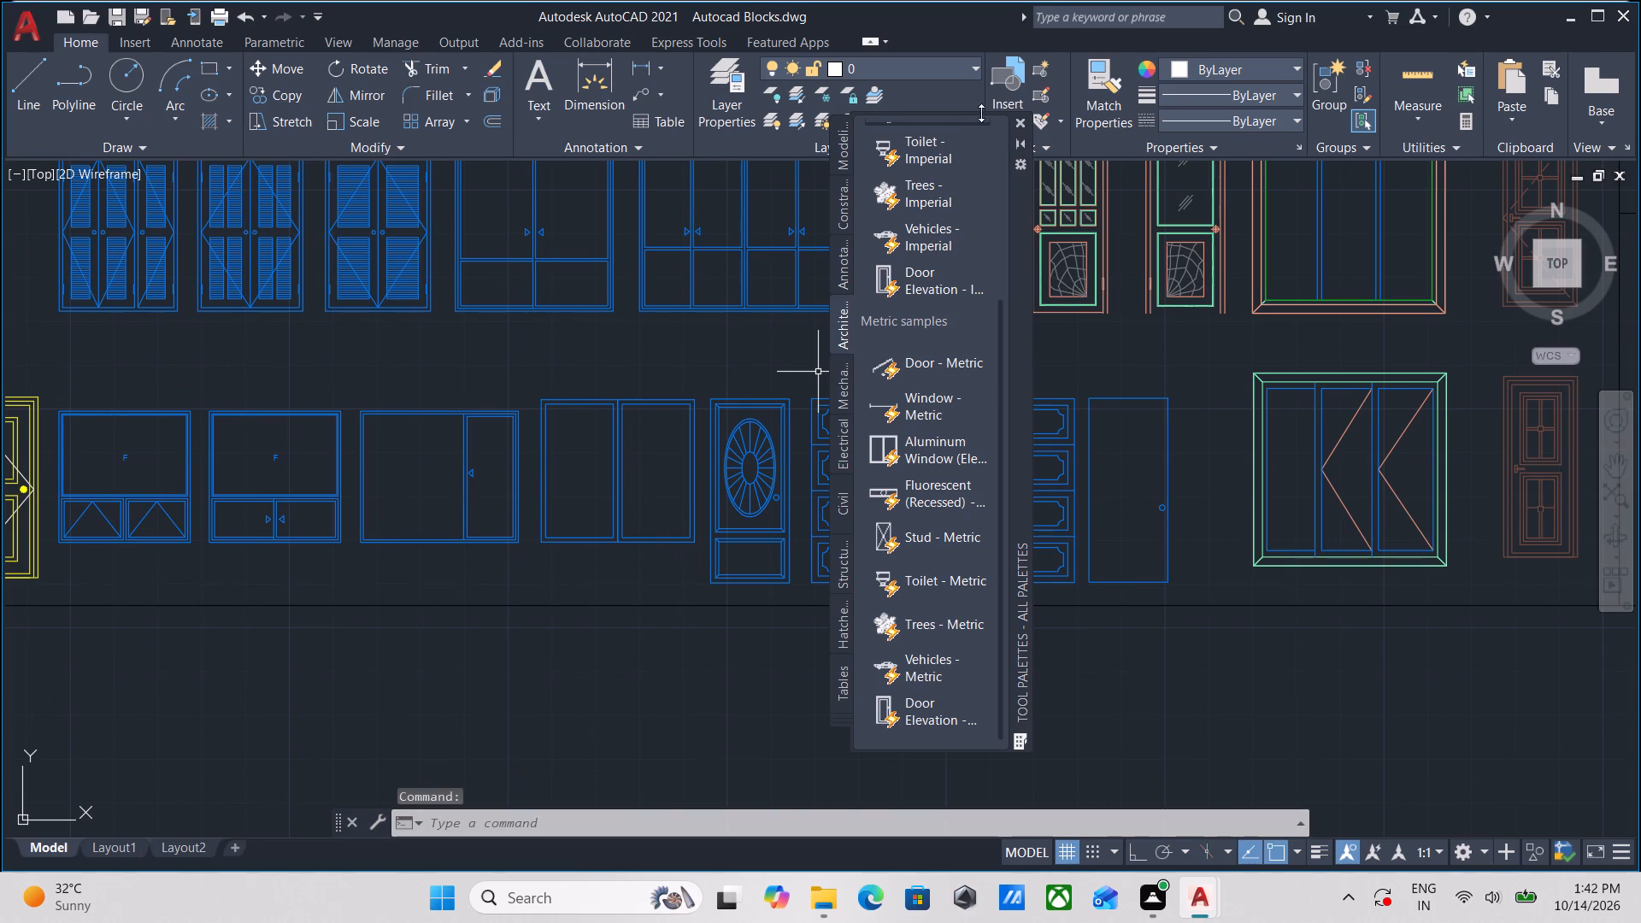
{"action": "left_click", "coordinate": [1022, 122]}
{"action": "scroll", "coordinate": [715, 526], "scroll_direction": "up", "scroll_amount": 2}
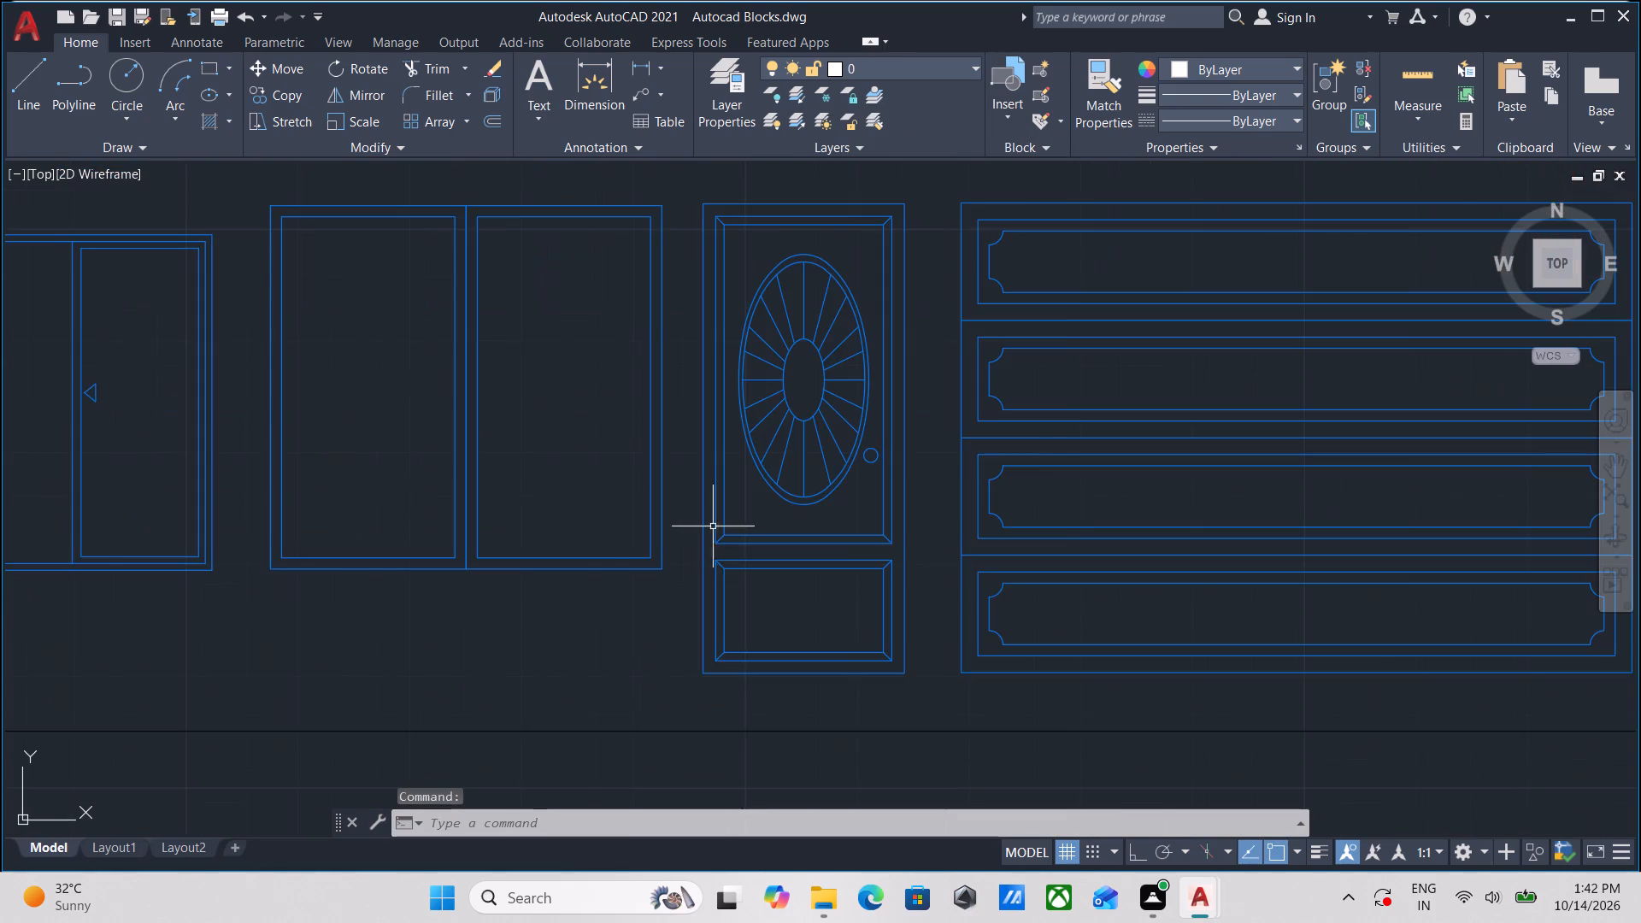
{"action": "scroll", "coordinate": [609, 530], "scroll_direction": "down", "scroll_amount": 1}
{"action": "middle_click_drag", "start_coordinate": [609, 530], "coordinate": [814, 489]}
{"action": "scroll", "coordinate": [814, 489], "scroll_direction": "up", "scroll_amount": 1}
{"action": "scroll", "coordinate": [738, 487], "scroll_direction": "down", "scroll_amount": 2}
{"action": "middle_click_drag", "start_coordinate": [738, 487], "coordinate": [904, 479]}
{"action": "scroll", "coordinate": [904, 479], "scroll_direction": "down", "scroll_amount": 1}
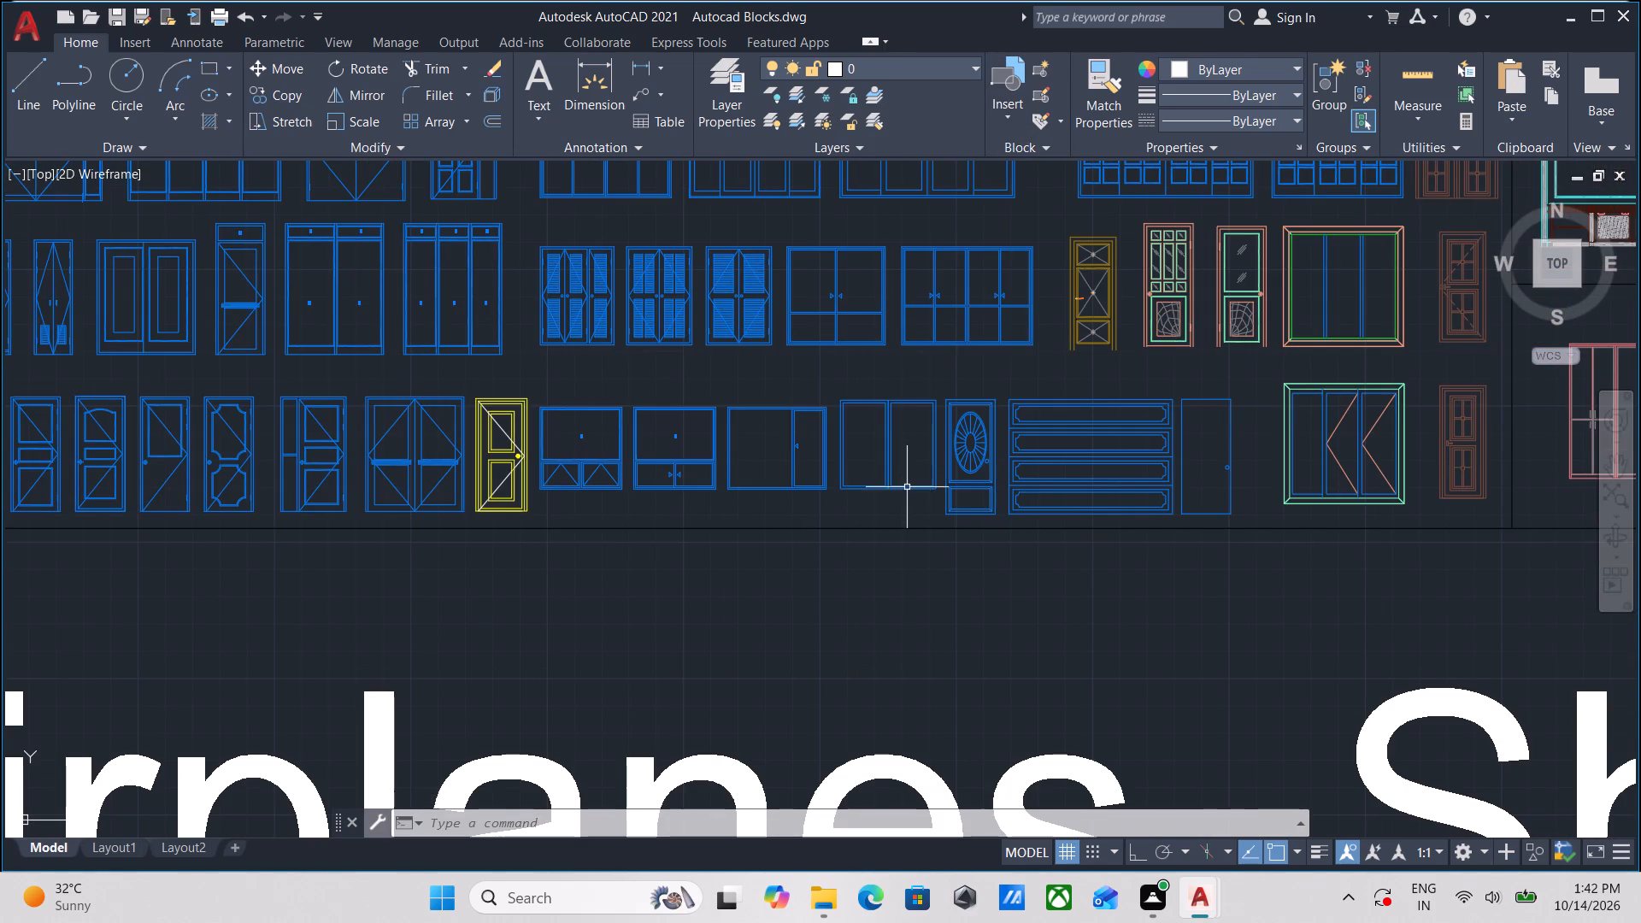
{"action": "scroll", "coordinate": [907, 487], "scroll_direction": "up", "scroll_amount": 2}
{"action": "scroll", "coordinate": [907, 487], "scroll_direction": "down", "scroll_amount": 1}
{"action": "middle_click_drag", "start_coordinate": [907, 487], "coordinate": [778, 538]}
{"action": "scroll", "coordinate": [790, 523], "scroll_direction": "down", "scroll_amount": 1}
{"action": "middle_click_drag", "start_coordinate": [790, 523], "coordinate": [549, 528]}
{"action": "scroll", "coordinate": [536, 535], "scroll_direction": "up", "scroll_amount": 1}
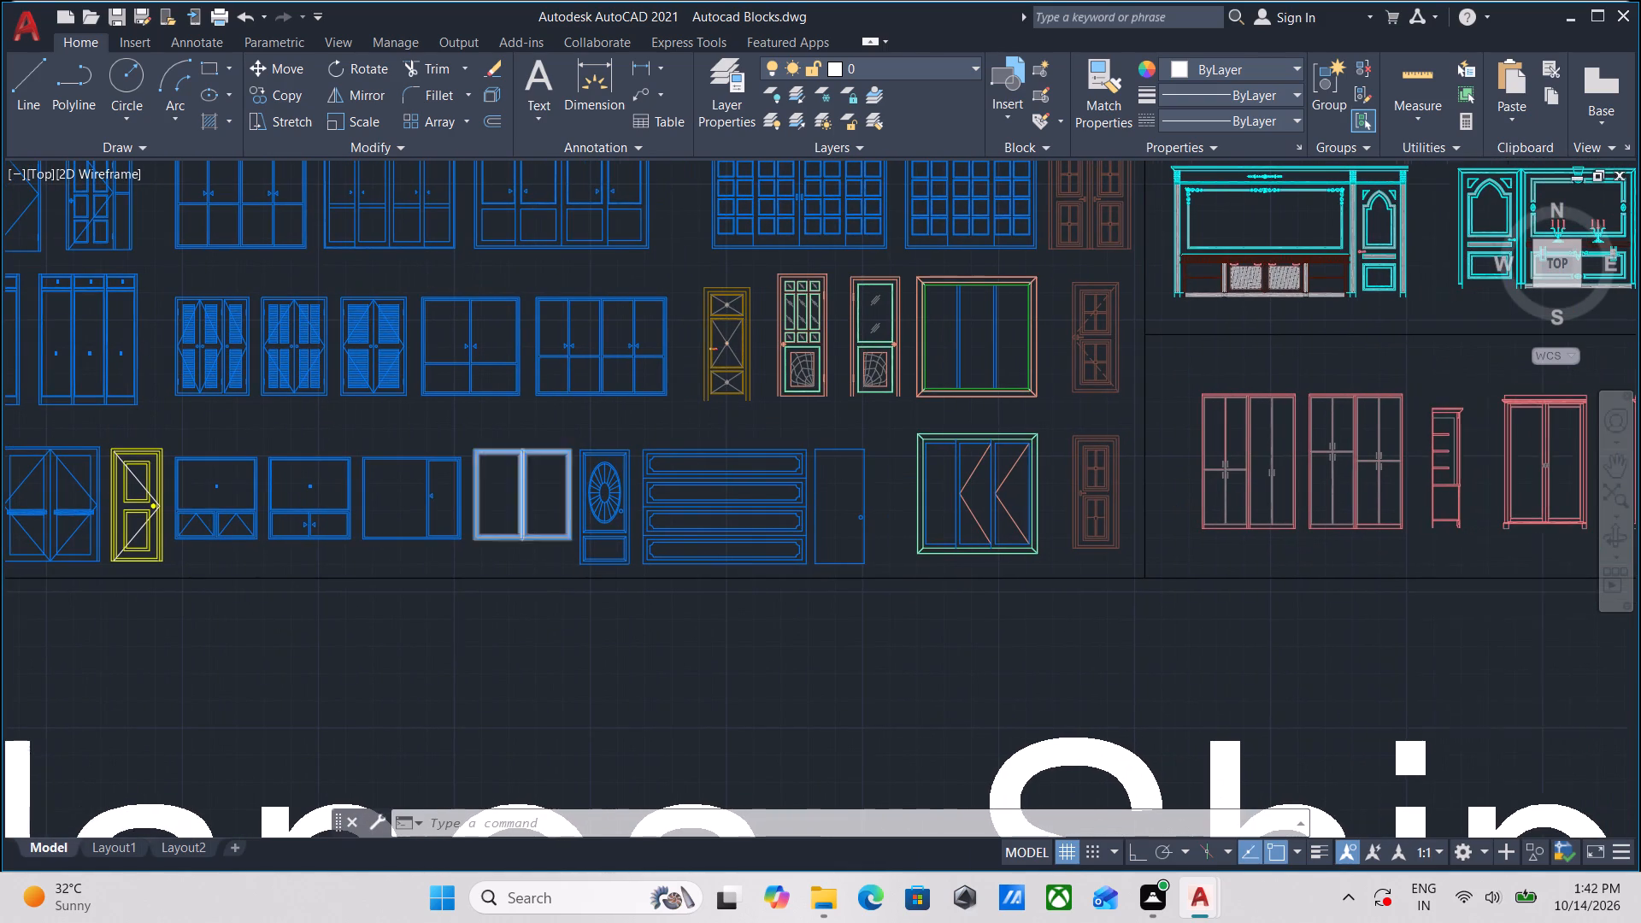
{"action": "scroll", "coordinate": [536, 535], "scroll_direction": "up", "scroll_amount": 2}
{"action": "scroll", "coordinate": [536, 551], "scroll_direction": "down", "scroll_amount": 2}
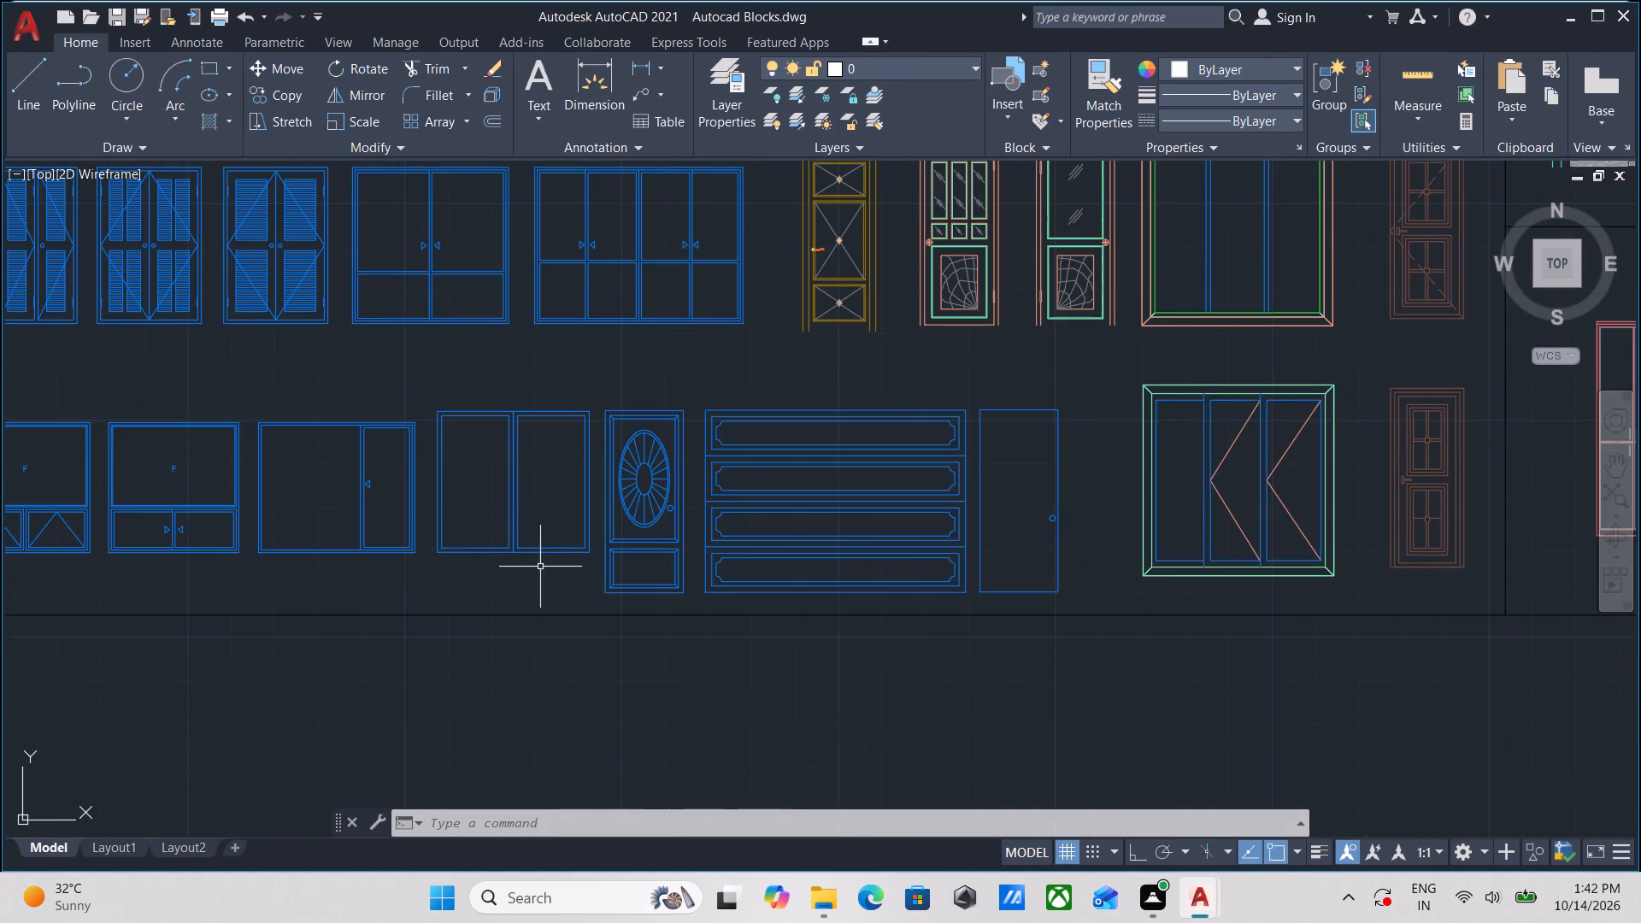
Copy the plain two-panel block beside the oval-glass door to the clipboard.
{"action": "scroll", "coordinate": [534, 563], "scroll_direction": "up", "scroll_amount": 1}
{"action": "middle_click_drag", "start_coordinate": [534, 563], "coordinate": [632, 584]}
{"action": "left_click_drag", "start_coordinate": [632, 592], "coordinate": [615, 561]}
{"action": "left_click", "coordinate": [566, 438]}
{"action": "middle_click_drag", "start_coordinate": [566, 438], "coordinate": [603, 421]}
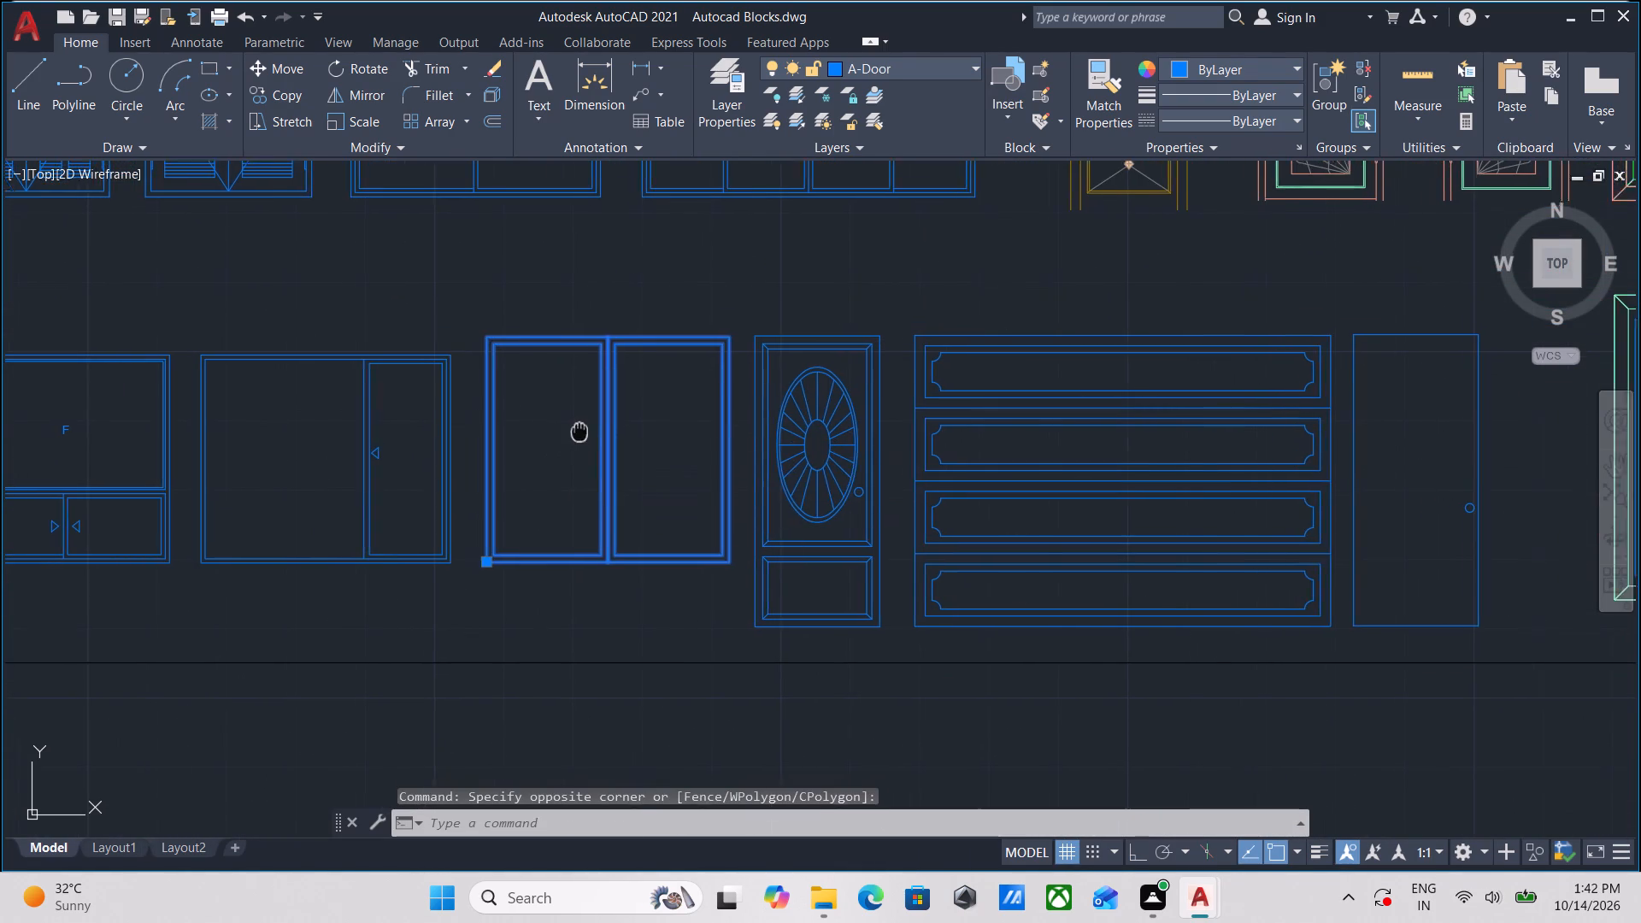
{"action": "middle_click_drag", "start_coordinate": [603, 421], "coordinate": [613, 419]}
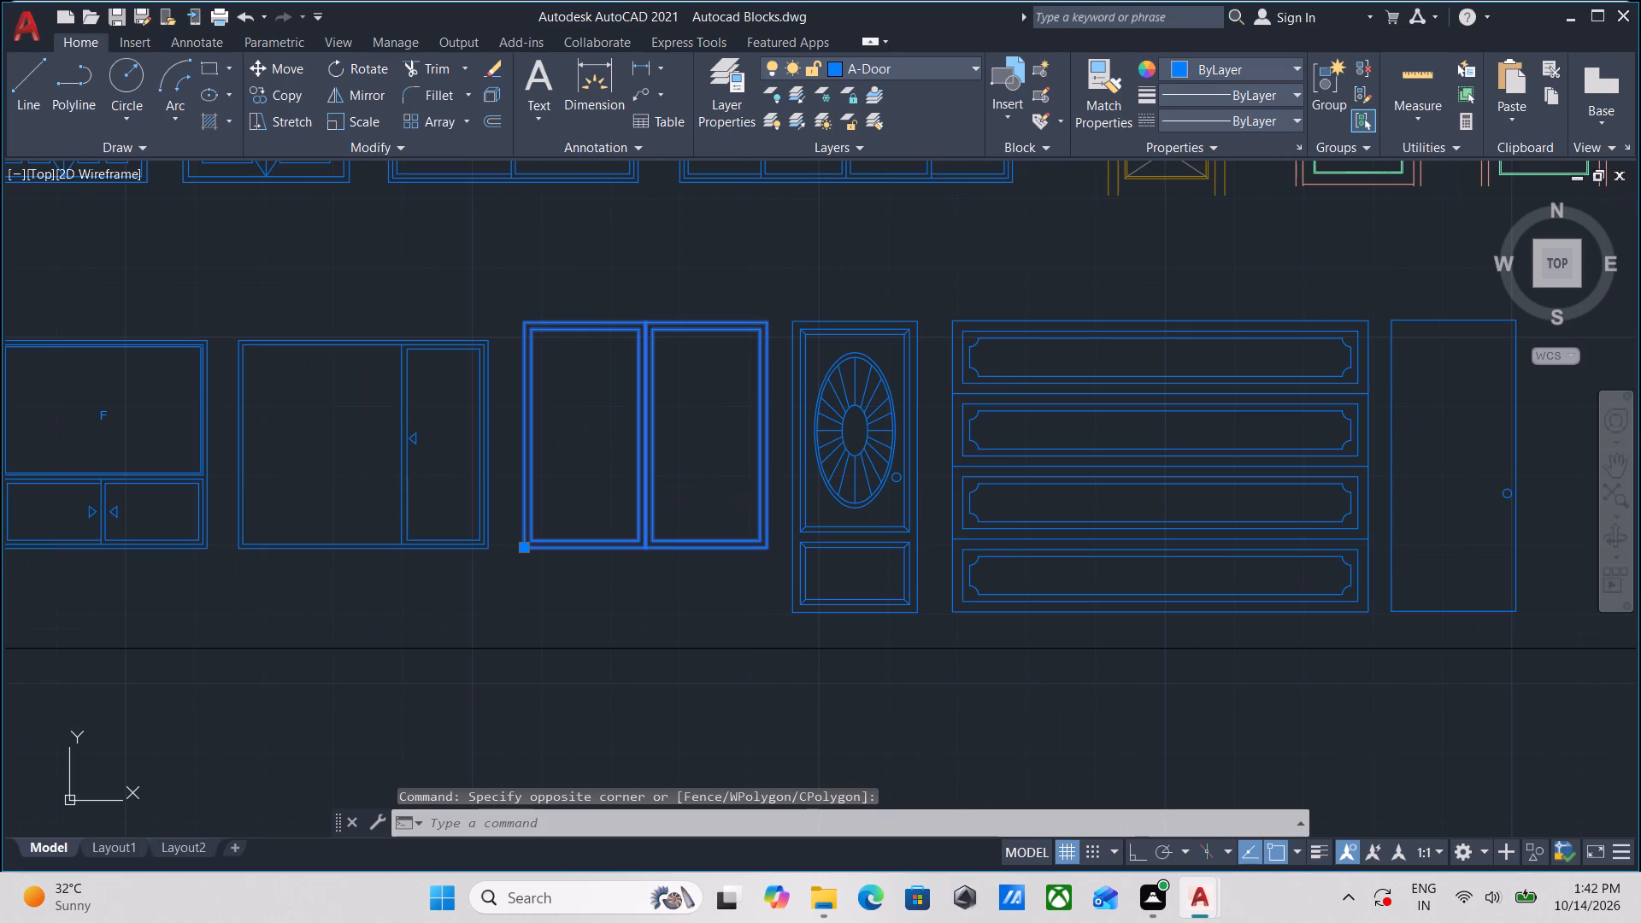
{"action": "key", "text": "ctrl+c"}
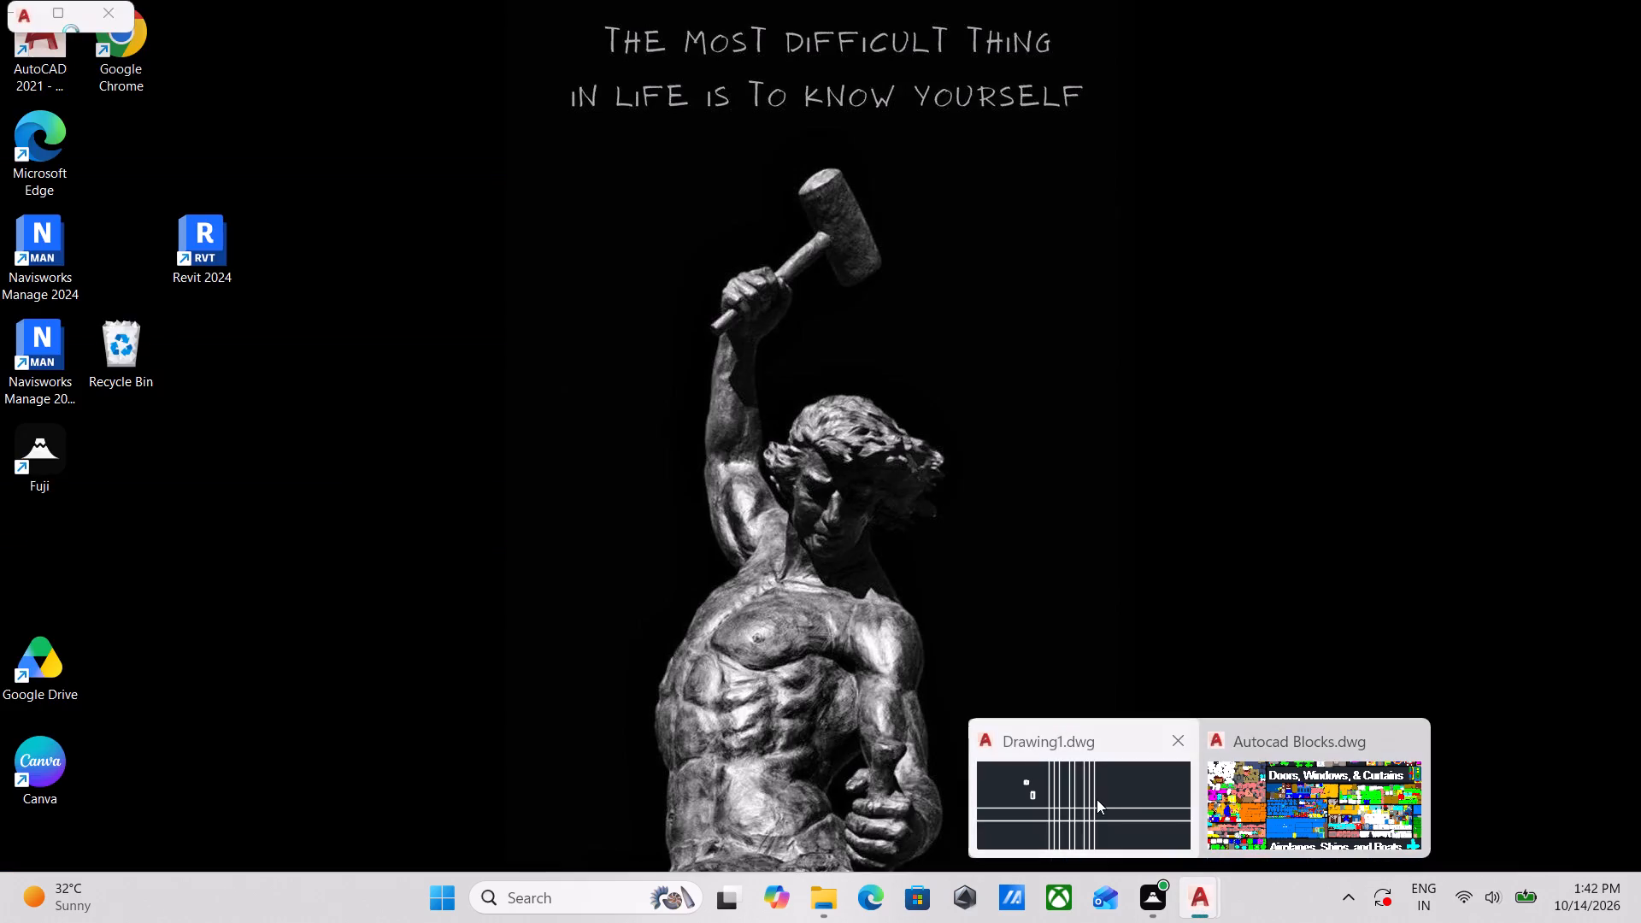
Switch to Drawing1 and paste the two-panel block in the empty area to the right of the two-storey elevation.
{"action": "left_click", "coordinate": [1097, 799]}
{"action": "scroll", "coordinate": [735, 564], "scroll_direction": "up", "scroll_amount": 3}
{"action": "scroll", "coordinate": [757, 550], "scroll_direction": "down", "scroll_amount": 1}
{"action": "middle_click_drag", "start_coordinate": [757, 550], "coordinate": [766, 681]}
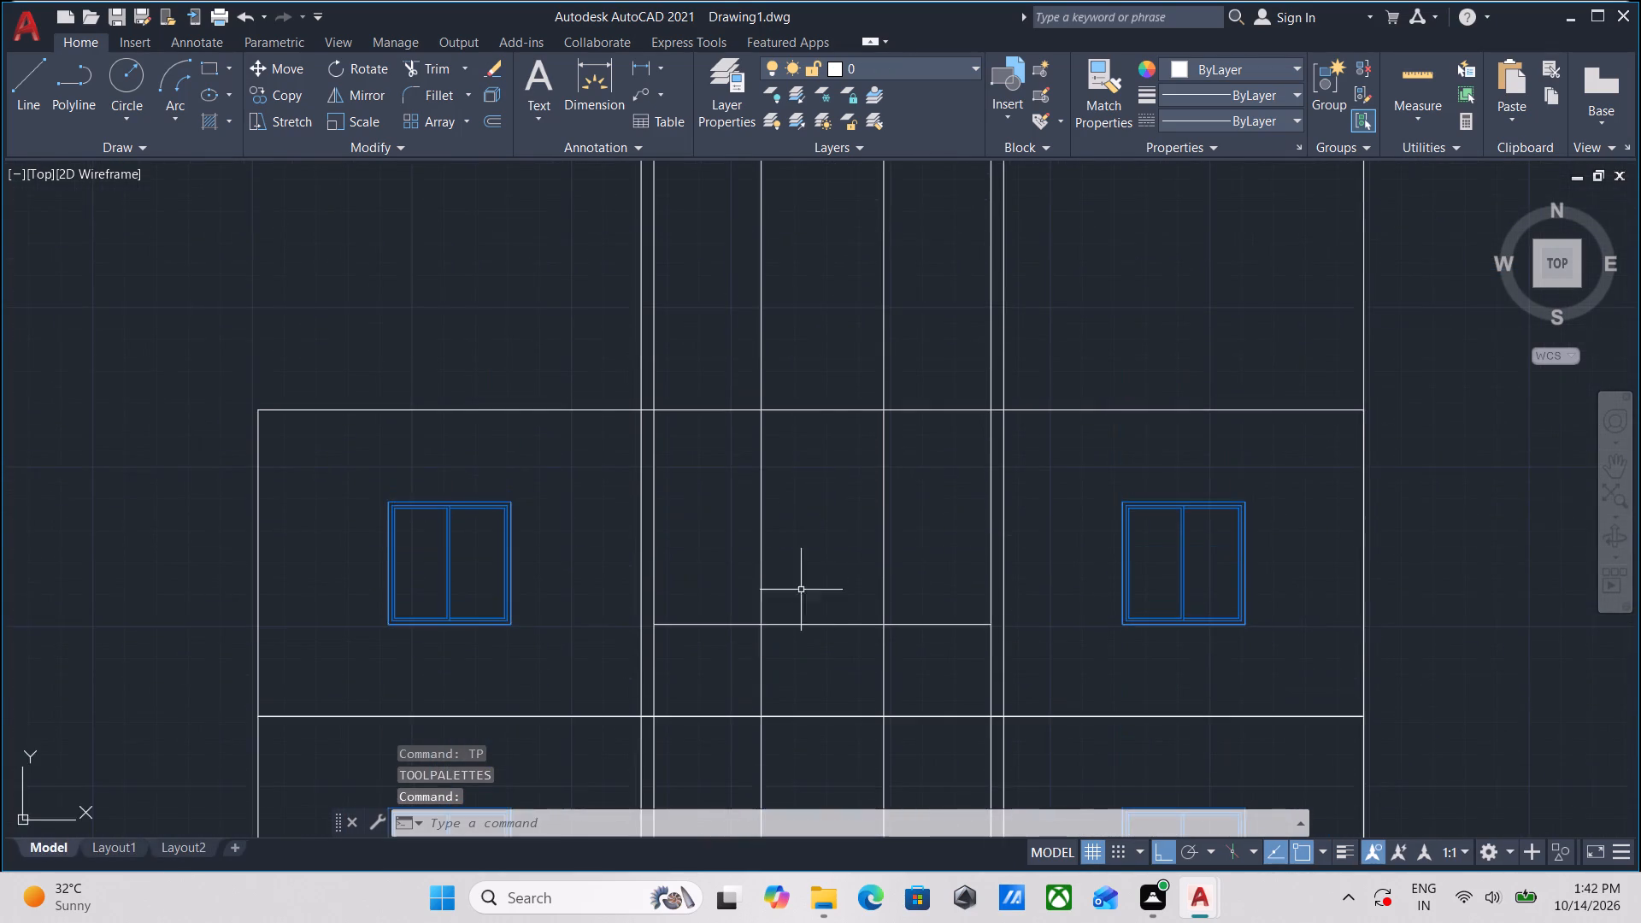
{"action": "scroll", "coordinate": [810, 564], "scroll_direction": "down", "scroll_amount": 2}
{"action": "middle_click_drag", "start_coordinate": [810, 564], "coordinate": [721, 634]}
{"action": "middle_click_drag", "start_coordinate": [1051, 534], "coordinate": [902, 517]}
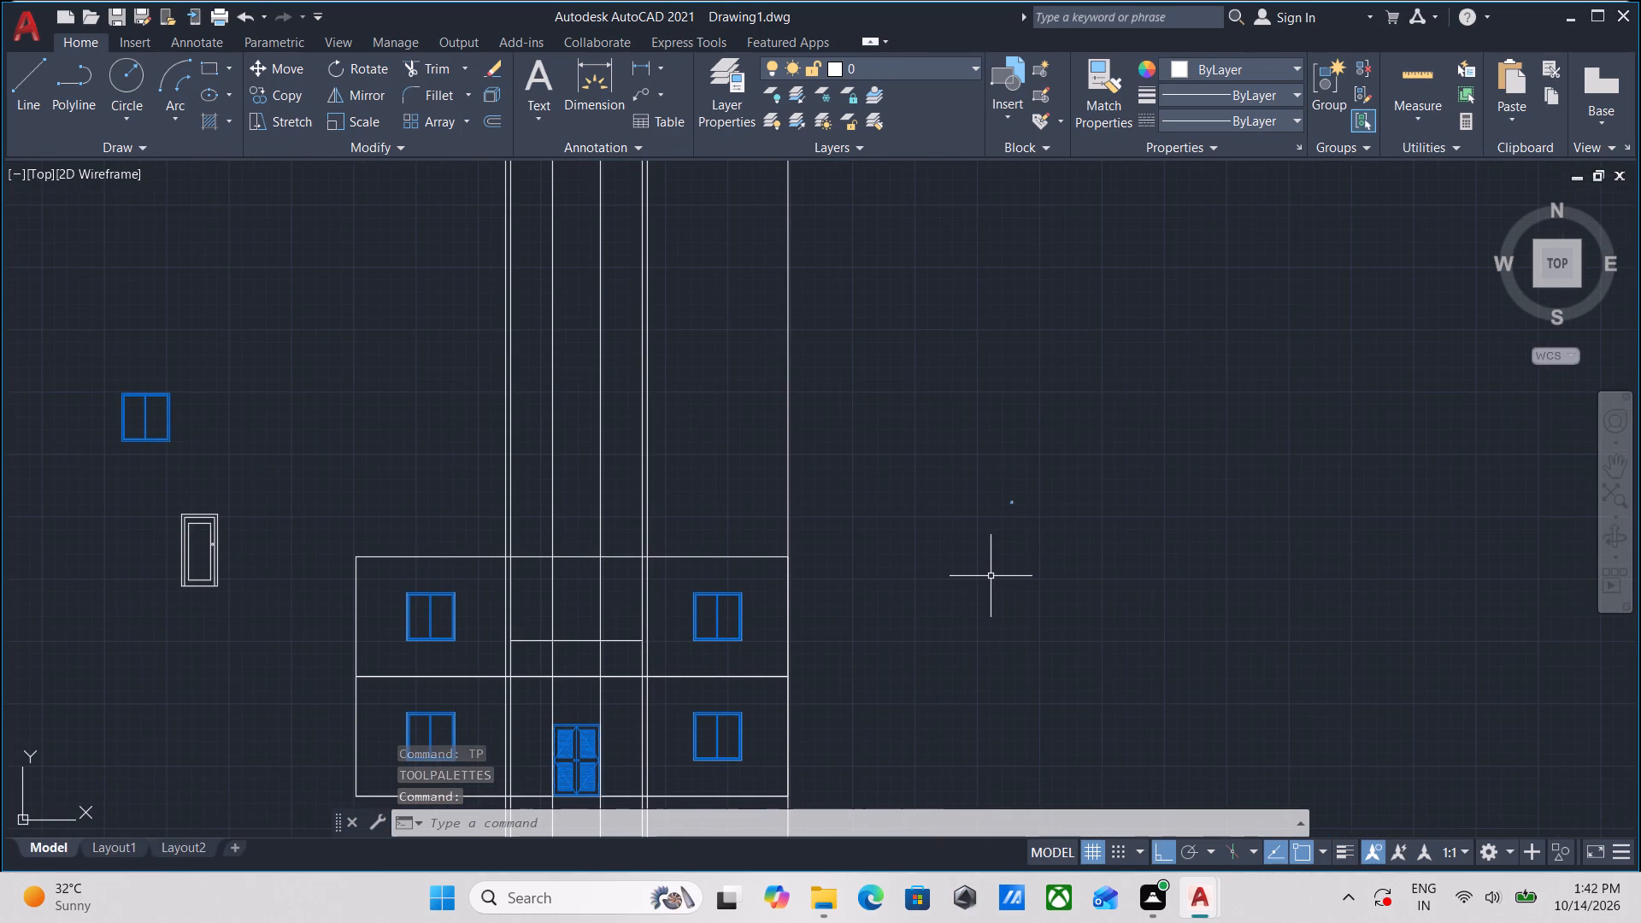
{"action": "key", "text": "ctrl+v"}
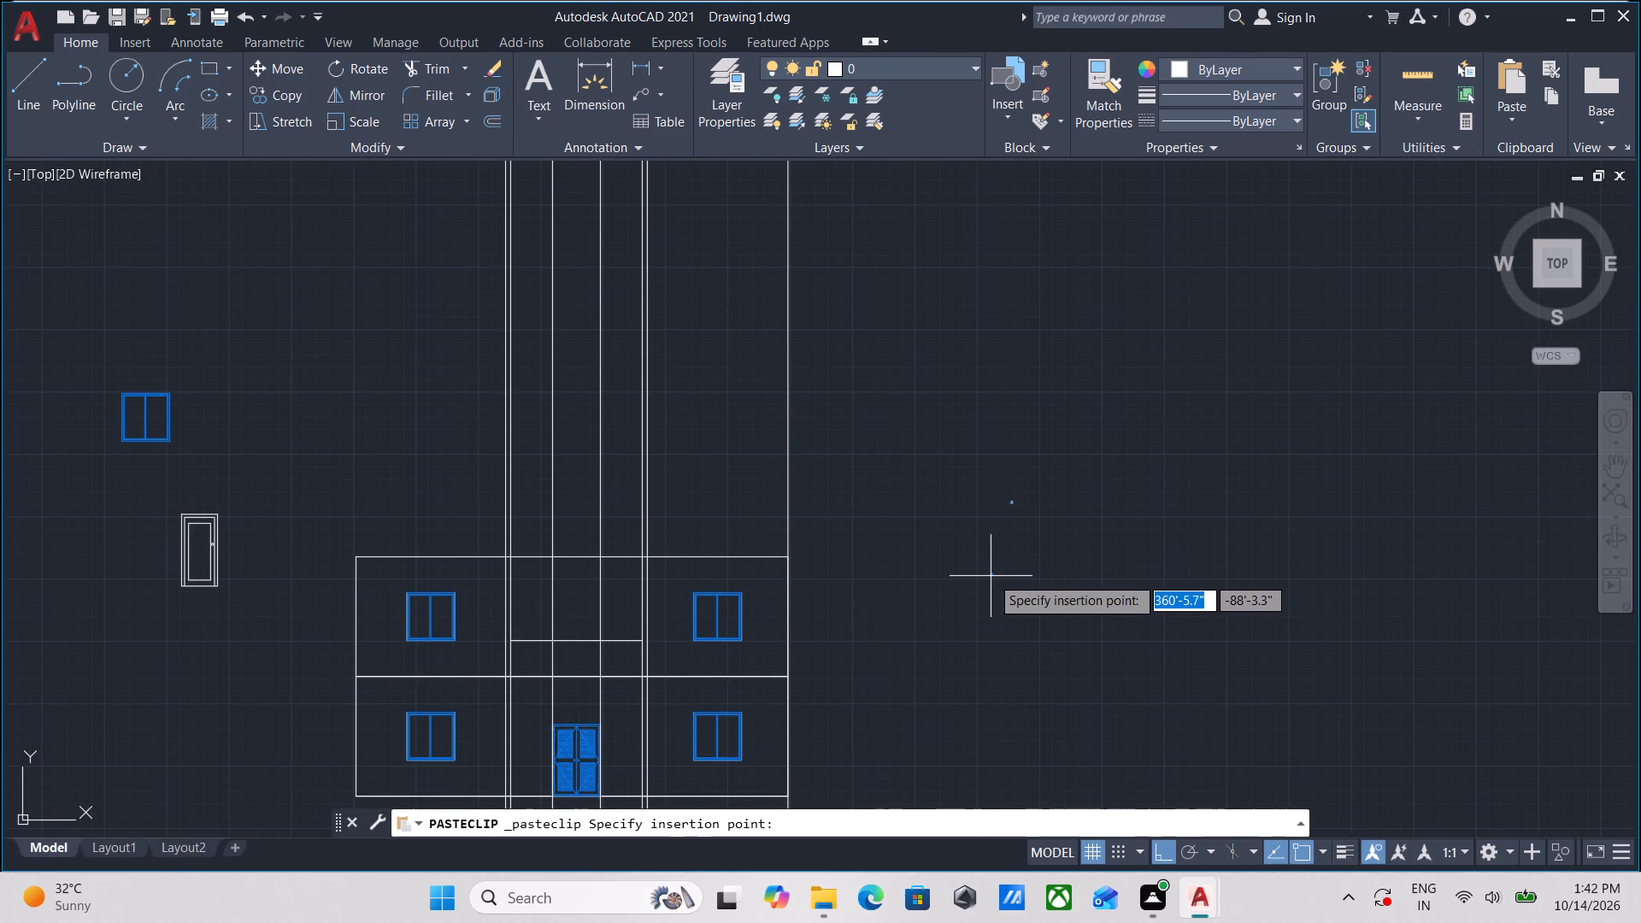
{"action": "scroll", "coordinate": [838, 673], "scroll_direction": "up", "scroll_amount": 4}
{"action": "left_click", "coordinate": [804, 499]}
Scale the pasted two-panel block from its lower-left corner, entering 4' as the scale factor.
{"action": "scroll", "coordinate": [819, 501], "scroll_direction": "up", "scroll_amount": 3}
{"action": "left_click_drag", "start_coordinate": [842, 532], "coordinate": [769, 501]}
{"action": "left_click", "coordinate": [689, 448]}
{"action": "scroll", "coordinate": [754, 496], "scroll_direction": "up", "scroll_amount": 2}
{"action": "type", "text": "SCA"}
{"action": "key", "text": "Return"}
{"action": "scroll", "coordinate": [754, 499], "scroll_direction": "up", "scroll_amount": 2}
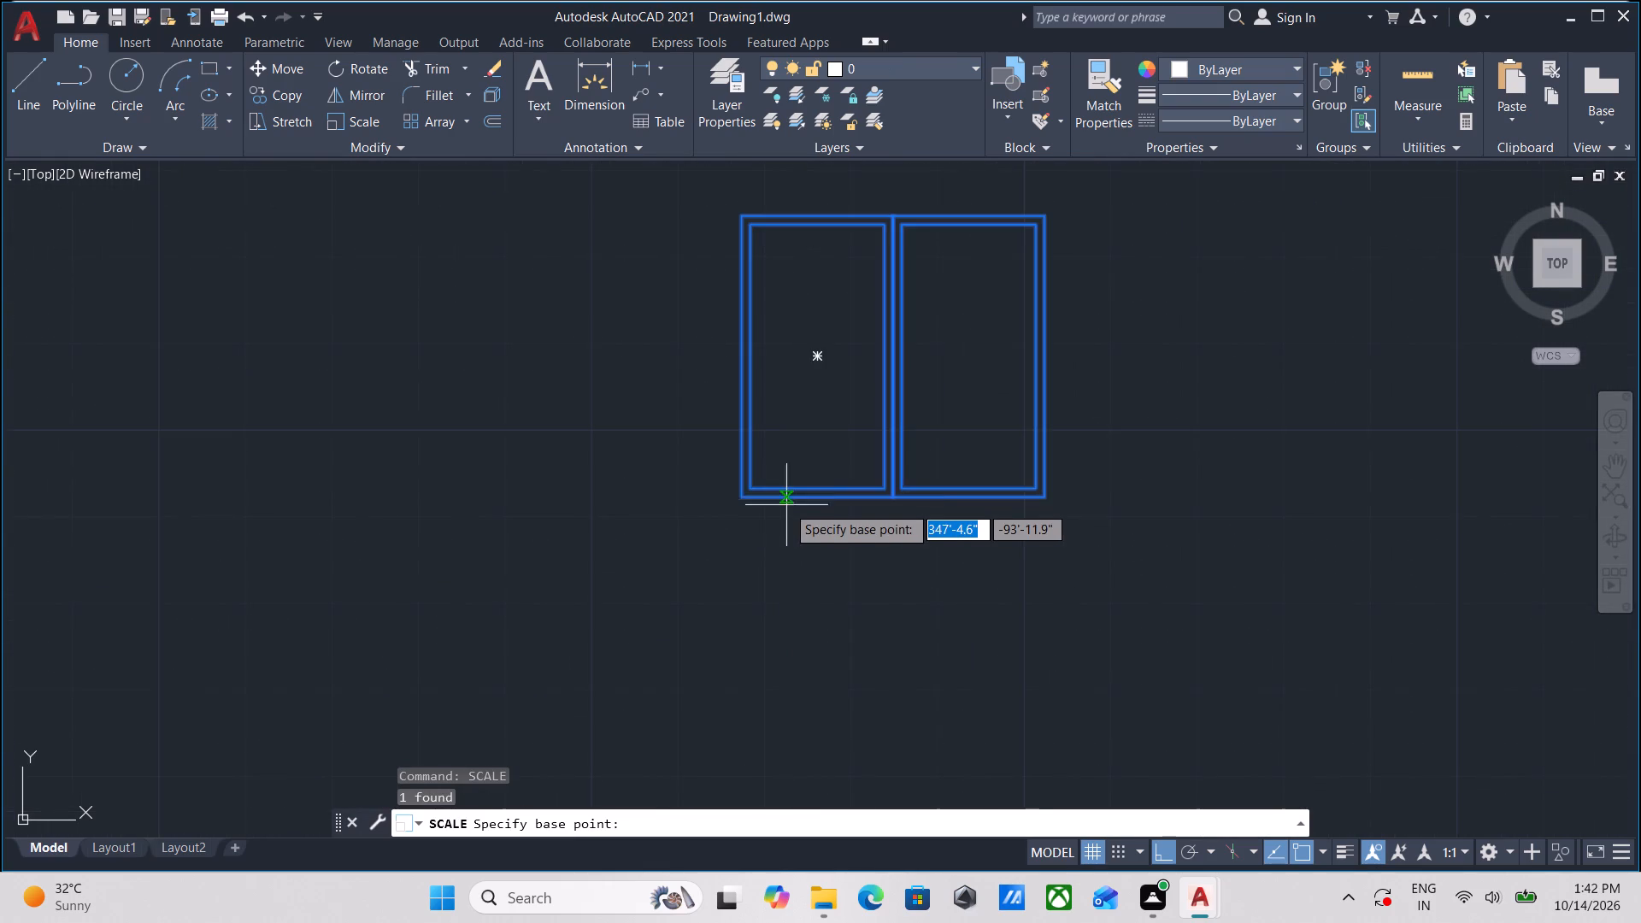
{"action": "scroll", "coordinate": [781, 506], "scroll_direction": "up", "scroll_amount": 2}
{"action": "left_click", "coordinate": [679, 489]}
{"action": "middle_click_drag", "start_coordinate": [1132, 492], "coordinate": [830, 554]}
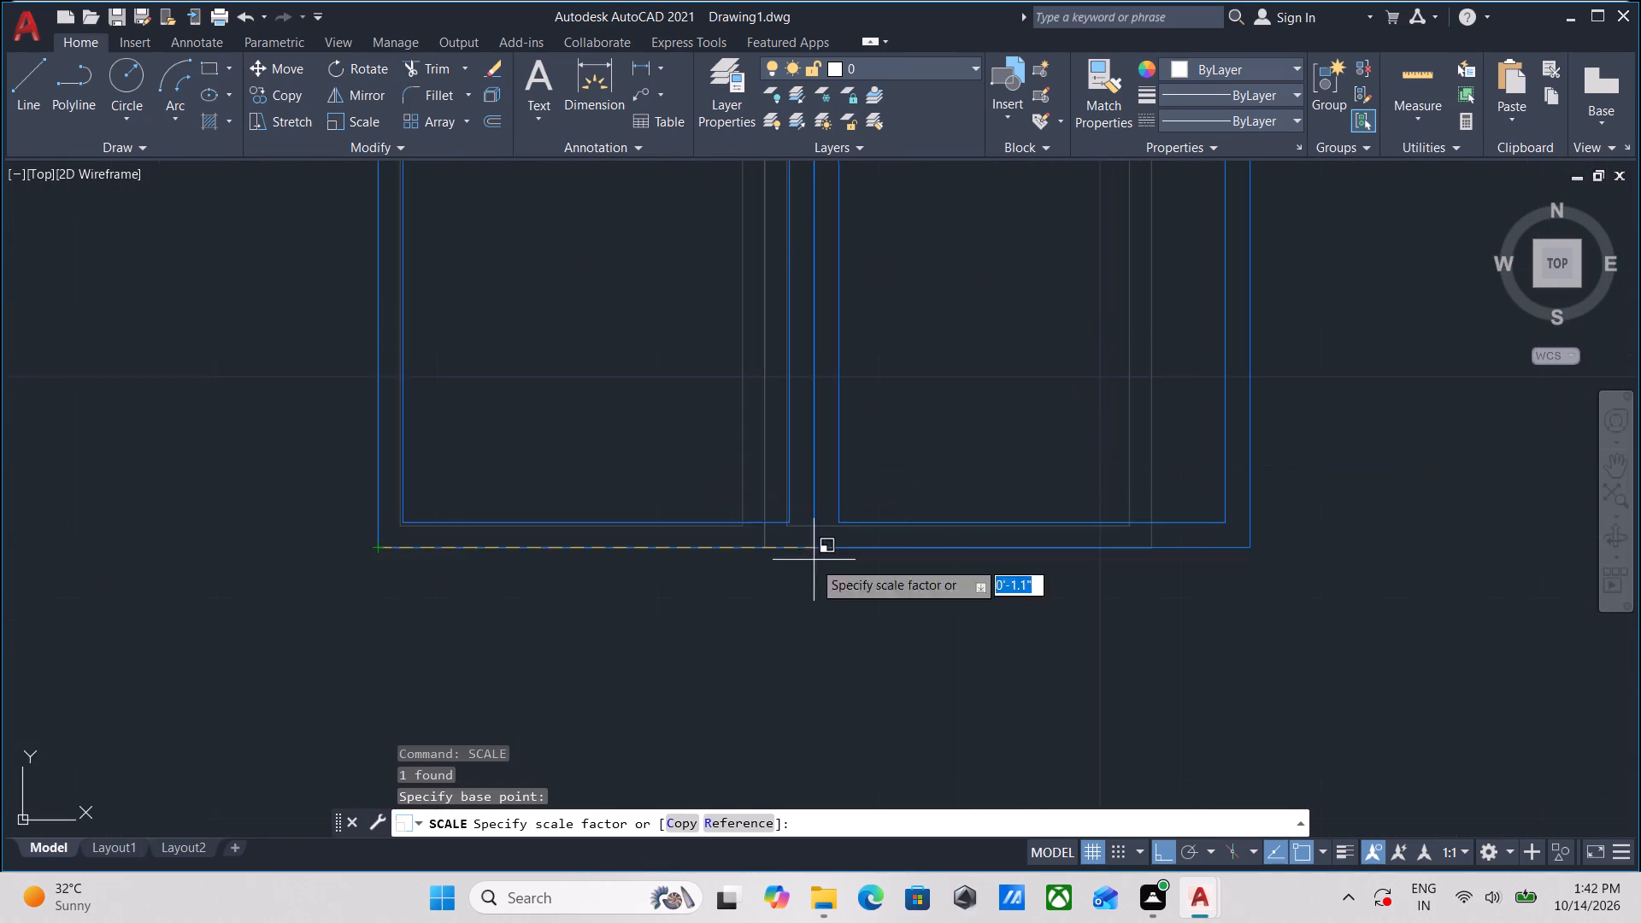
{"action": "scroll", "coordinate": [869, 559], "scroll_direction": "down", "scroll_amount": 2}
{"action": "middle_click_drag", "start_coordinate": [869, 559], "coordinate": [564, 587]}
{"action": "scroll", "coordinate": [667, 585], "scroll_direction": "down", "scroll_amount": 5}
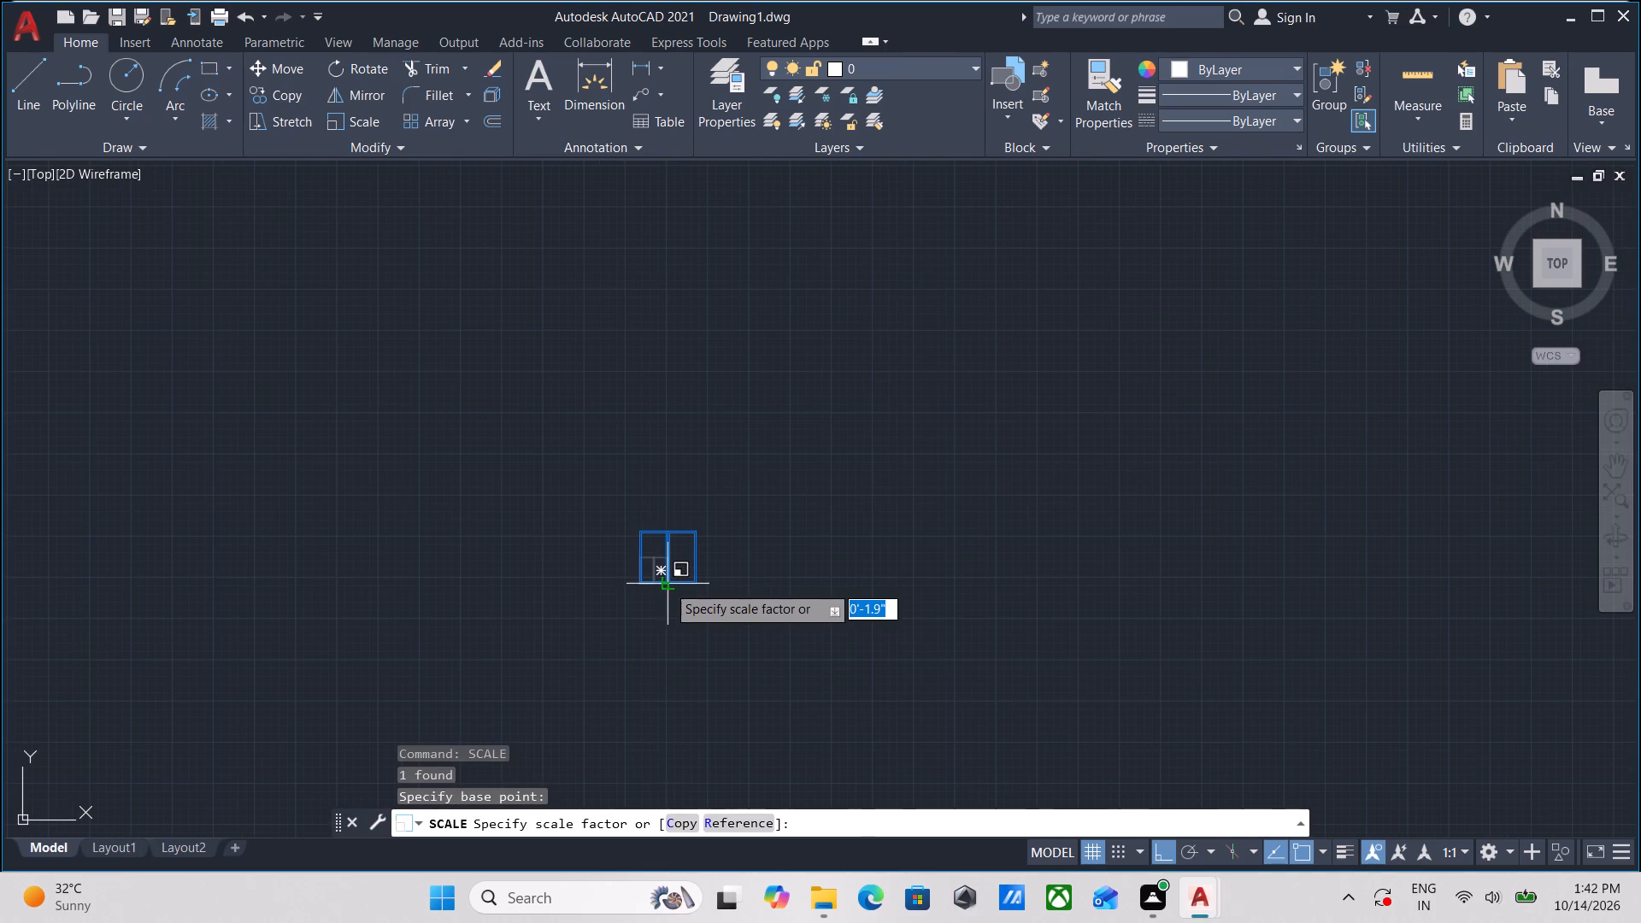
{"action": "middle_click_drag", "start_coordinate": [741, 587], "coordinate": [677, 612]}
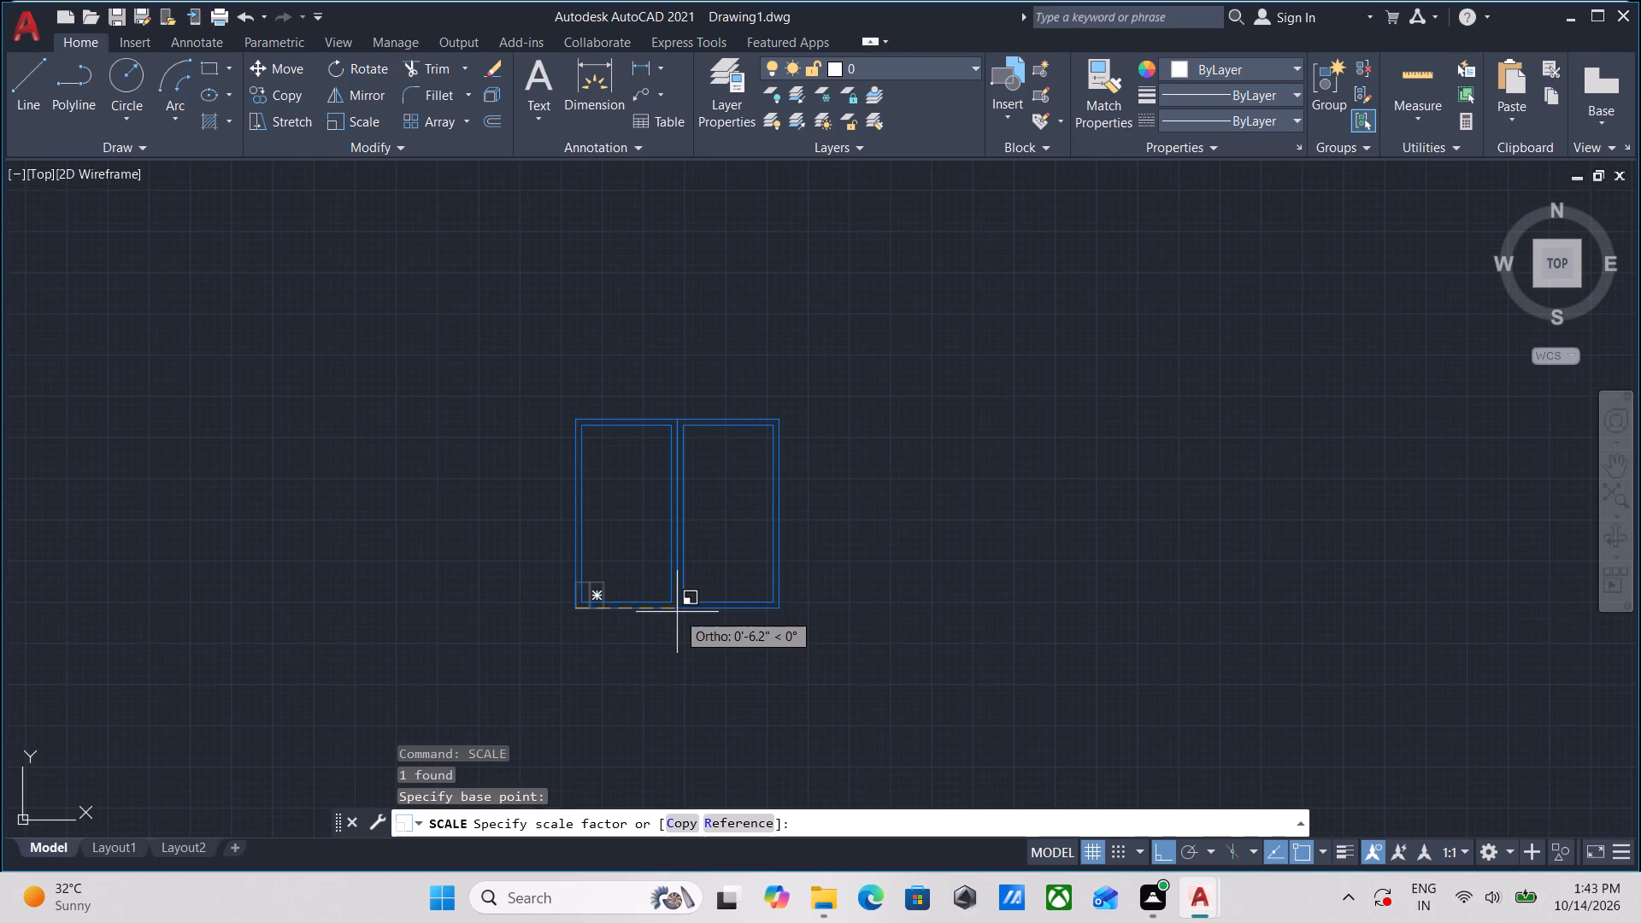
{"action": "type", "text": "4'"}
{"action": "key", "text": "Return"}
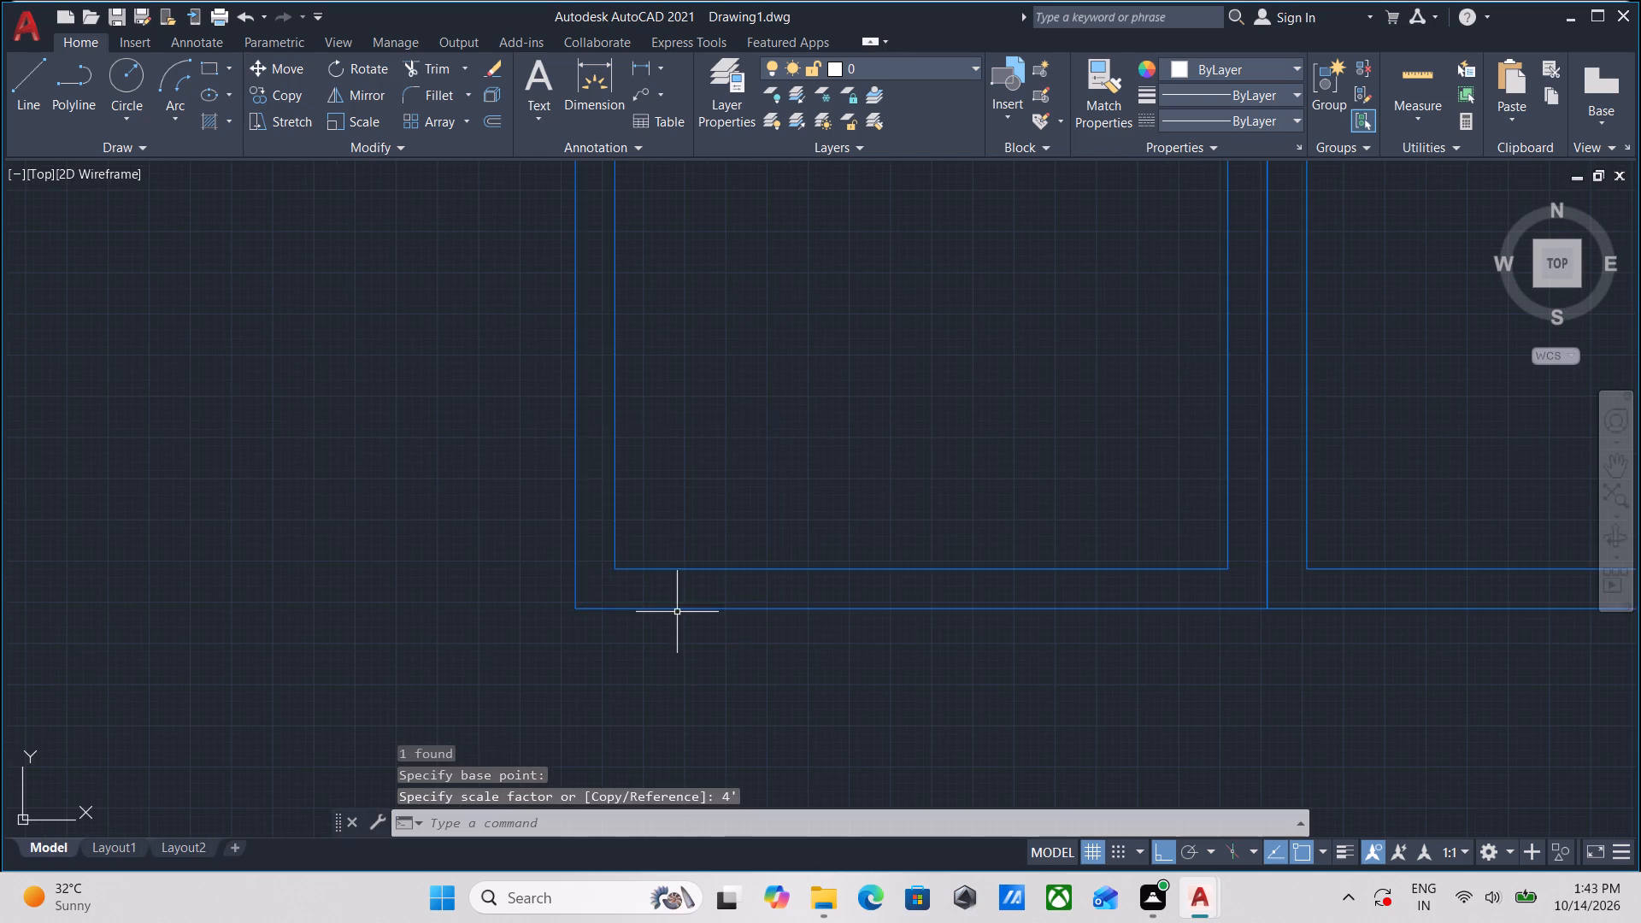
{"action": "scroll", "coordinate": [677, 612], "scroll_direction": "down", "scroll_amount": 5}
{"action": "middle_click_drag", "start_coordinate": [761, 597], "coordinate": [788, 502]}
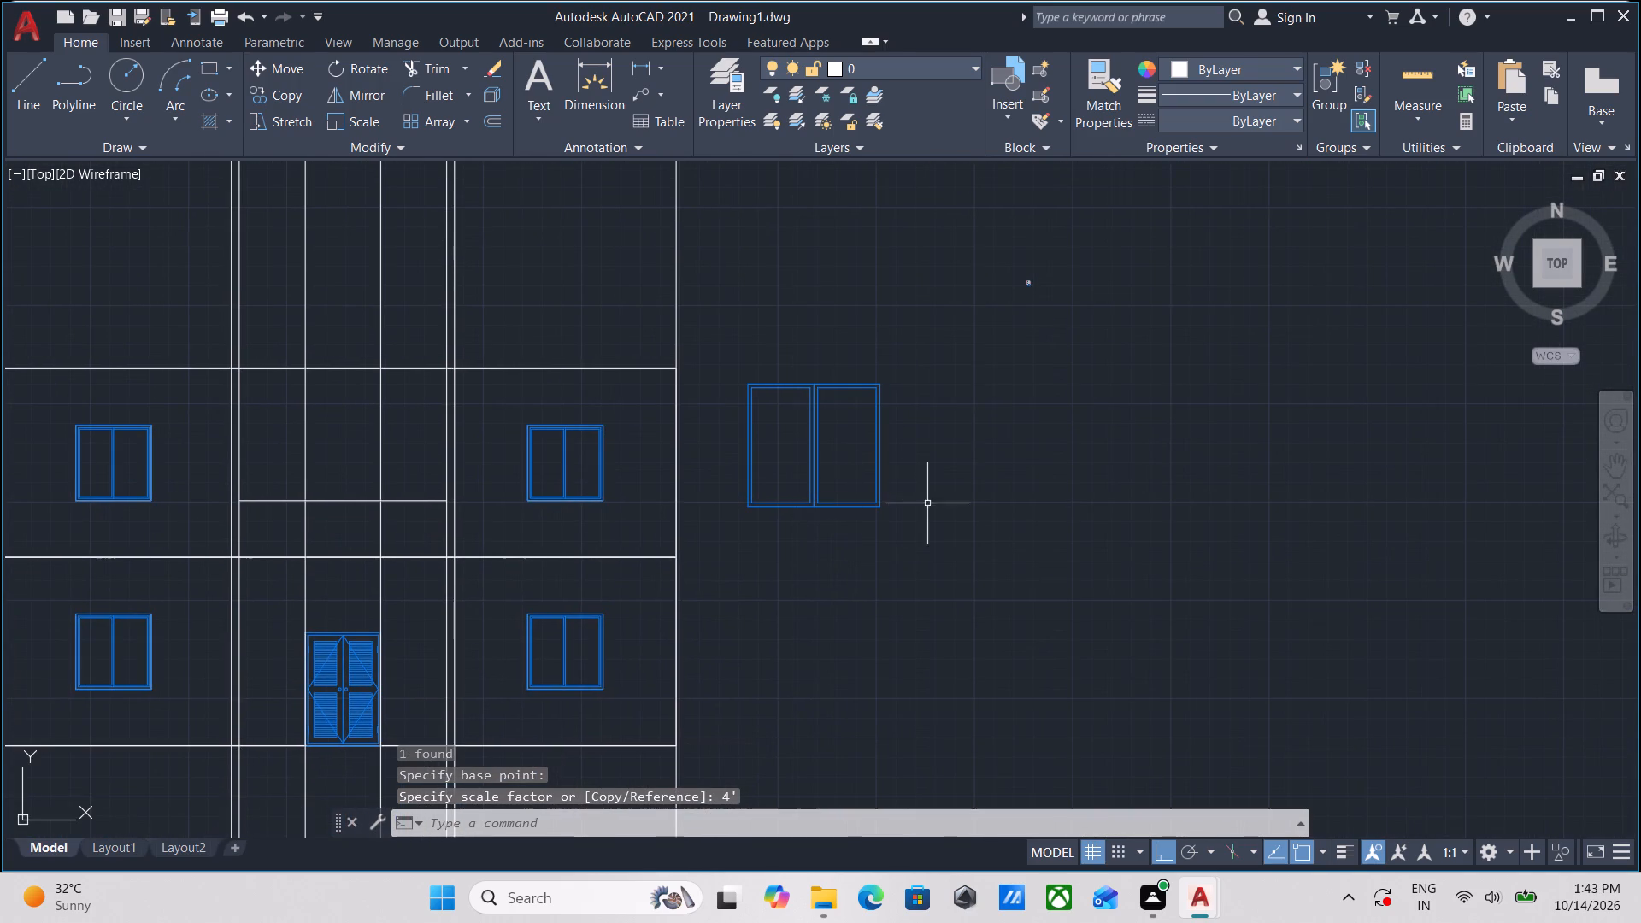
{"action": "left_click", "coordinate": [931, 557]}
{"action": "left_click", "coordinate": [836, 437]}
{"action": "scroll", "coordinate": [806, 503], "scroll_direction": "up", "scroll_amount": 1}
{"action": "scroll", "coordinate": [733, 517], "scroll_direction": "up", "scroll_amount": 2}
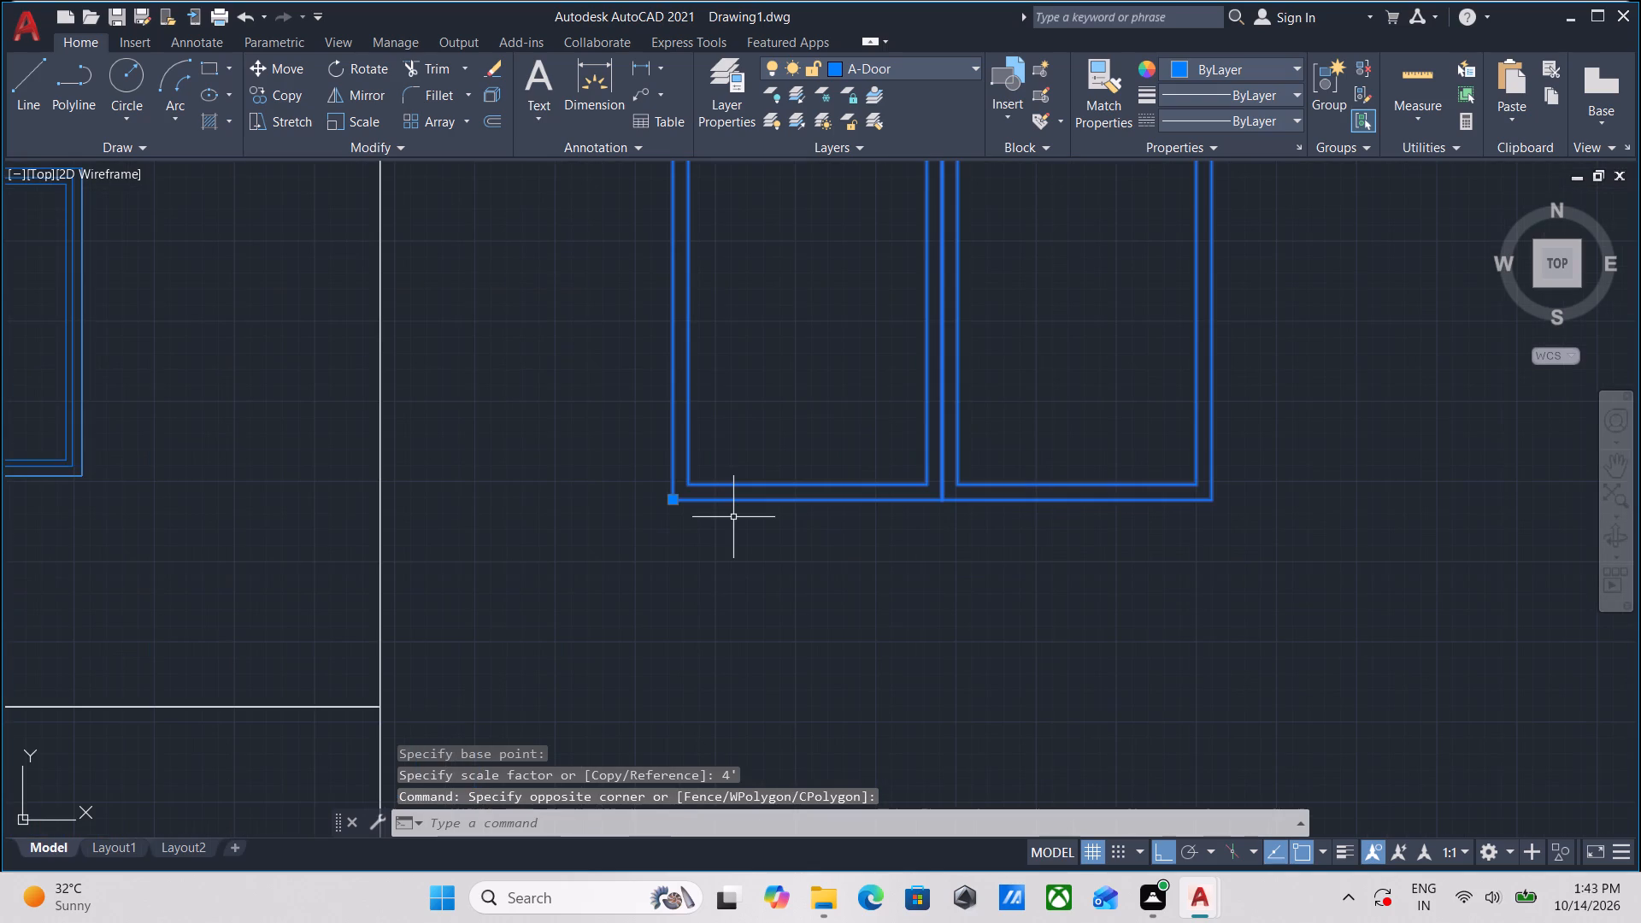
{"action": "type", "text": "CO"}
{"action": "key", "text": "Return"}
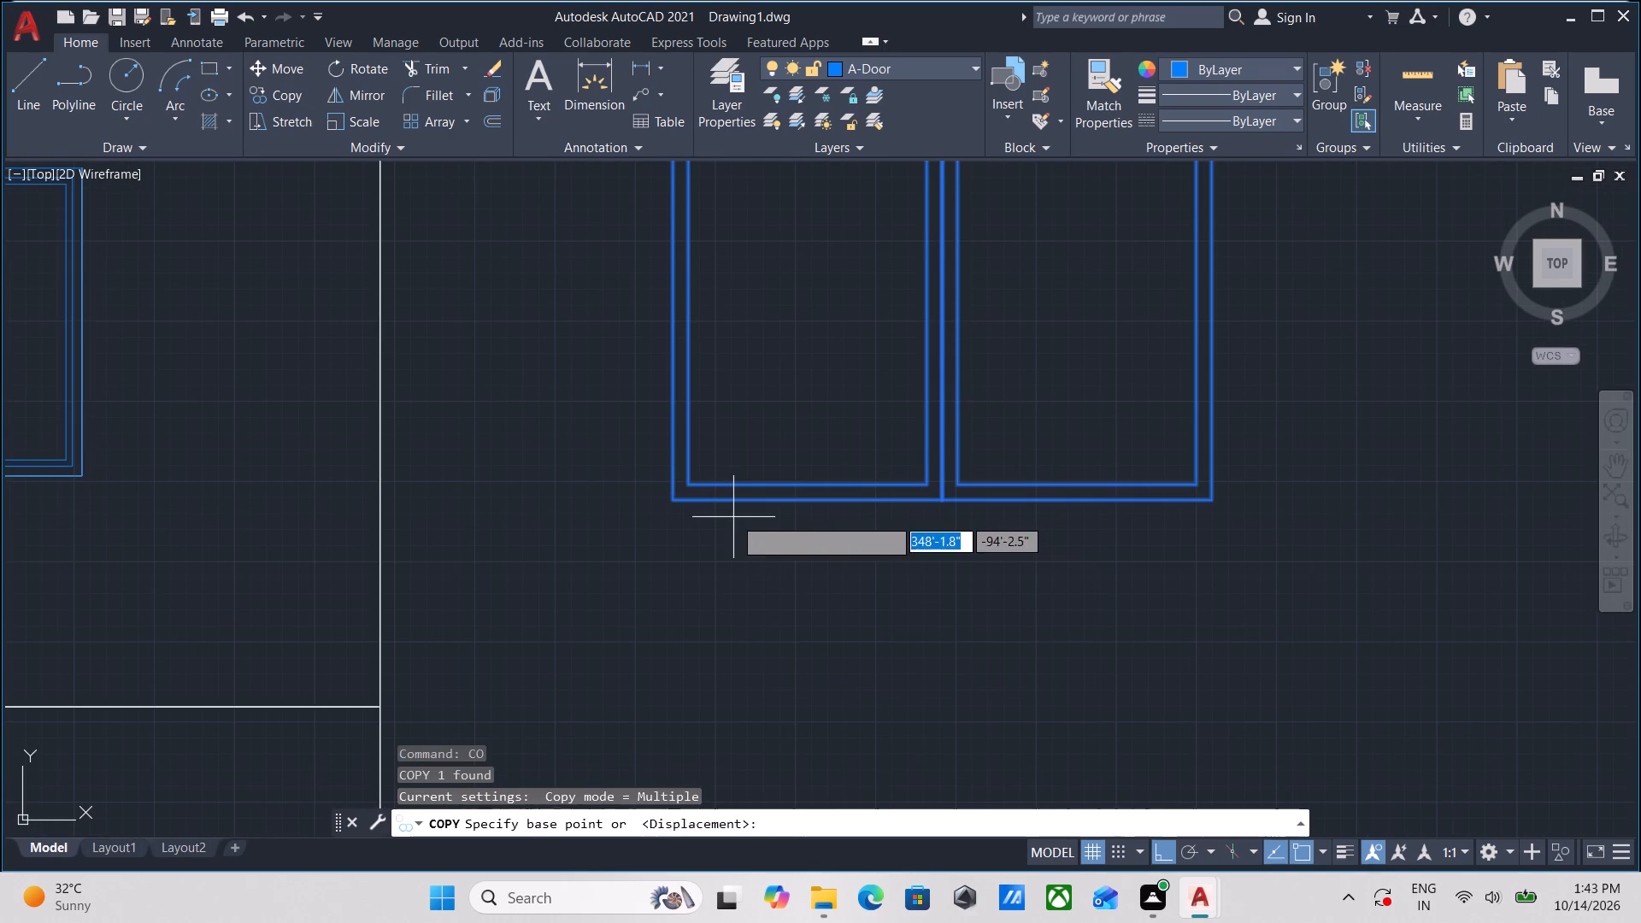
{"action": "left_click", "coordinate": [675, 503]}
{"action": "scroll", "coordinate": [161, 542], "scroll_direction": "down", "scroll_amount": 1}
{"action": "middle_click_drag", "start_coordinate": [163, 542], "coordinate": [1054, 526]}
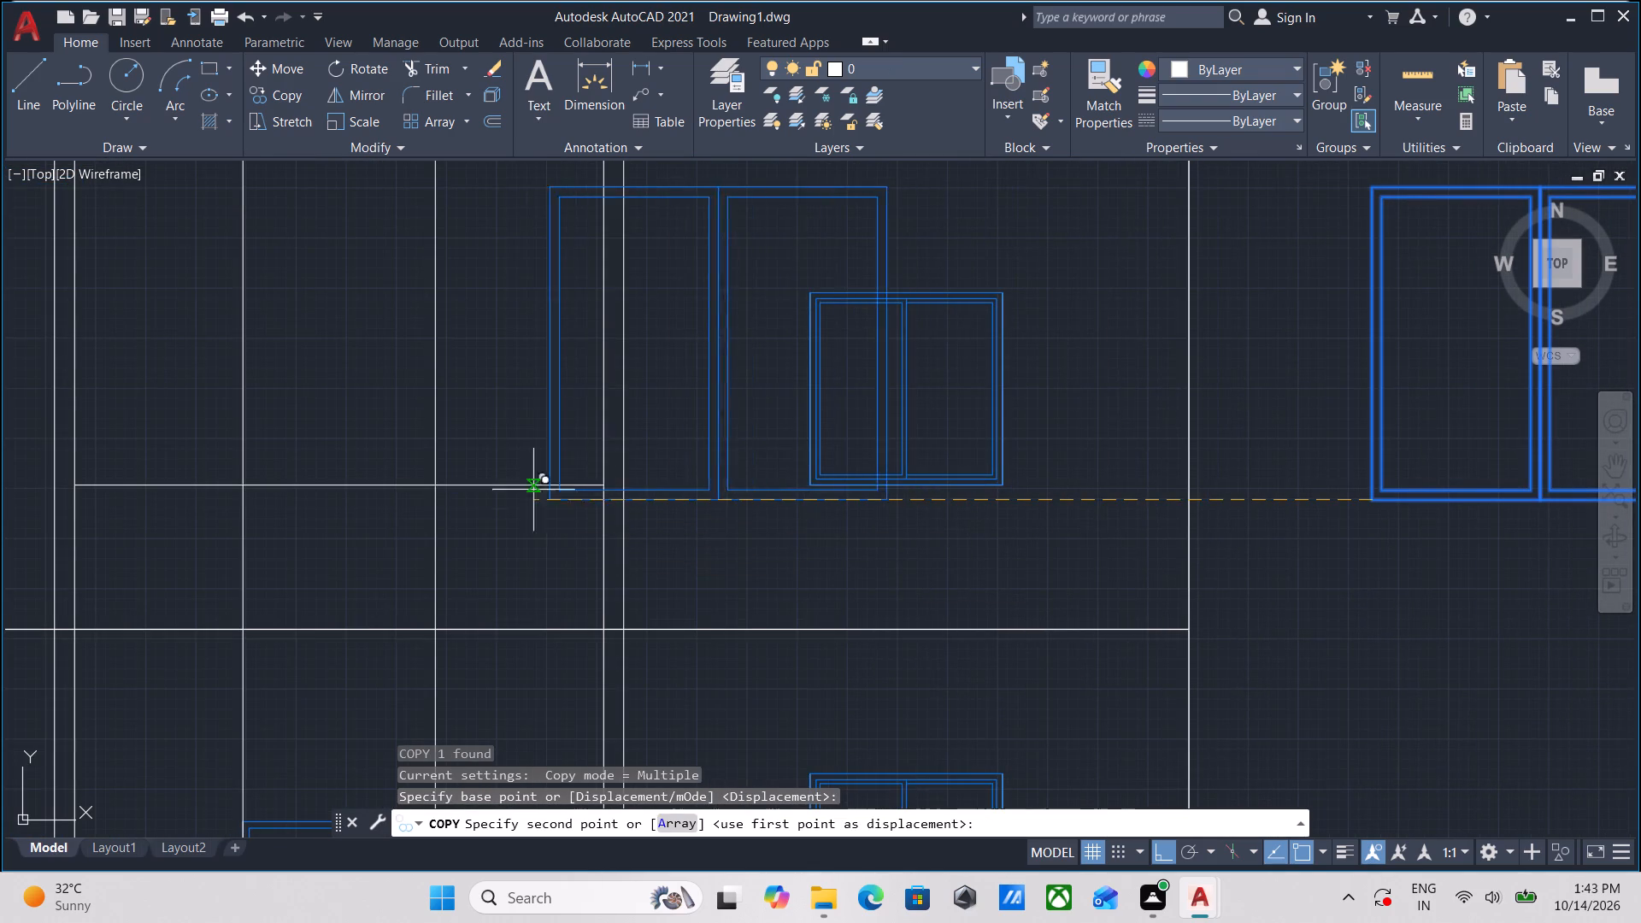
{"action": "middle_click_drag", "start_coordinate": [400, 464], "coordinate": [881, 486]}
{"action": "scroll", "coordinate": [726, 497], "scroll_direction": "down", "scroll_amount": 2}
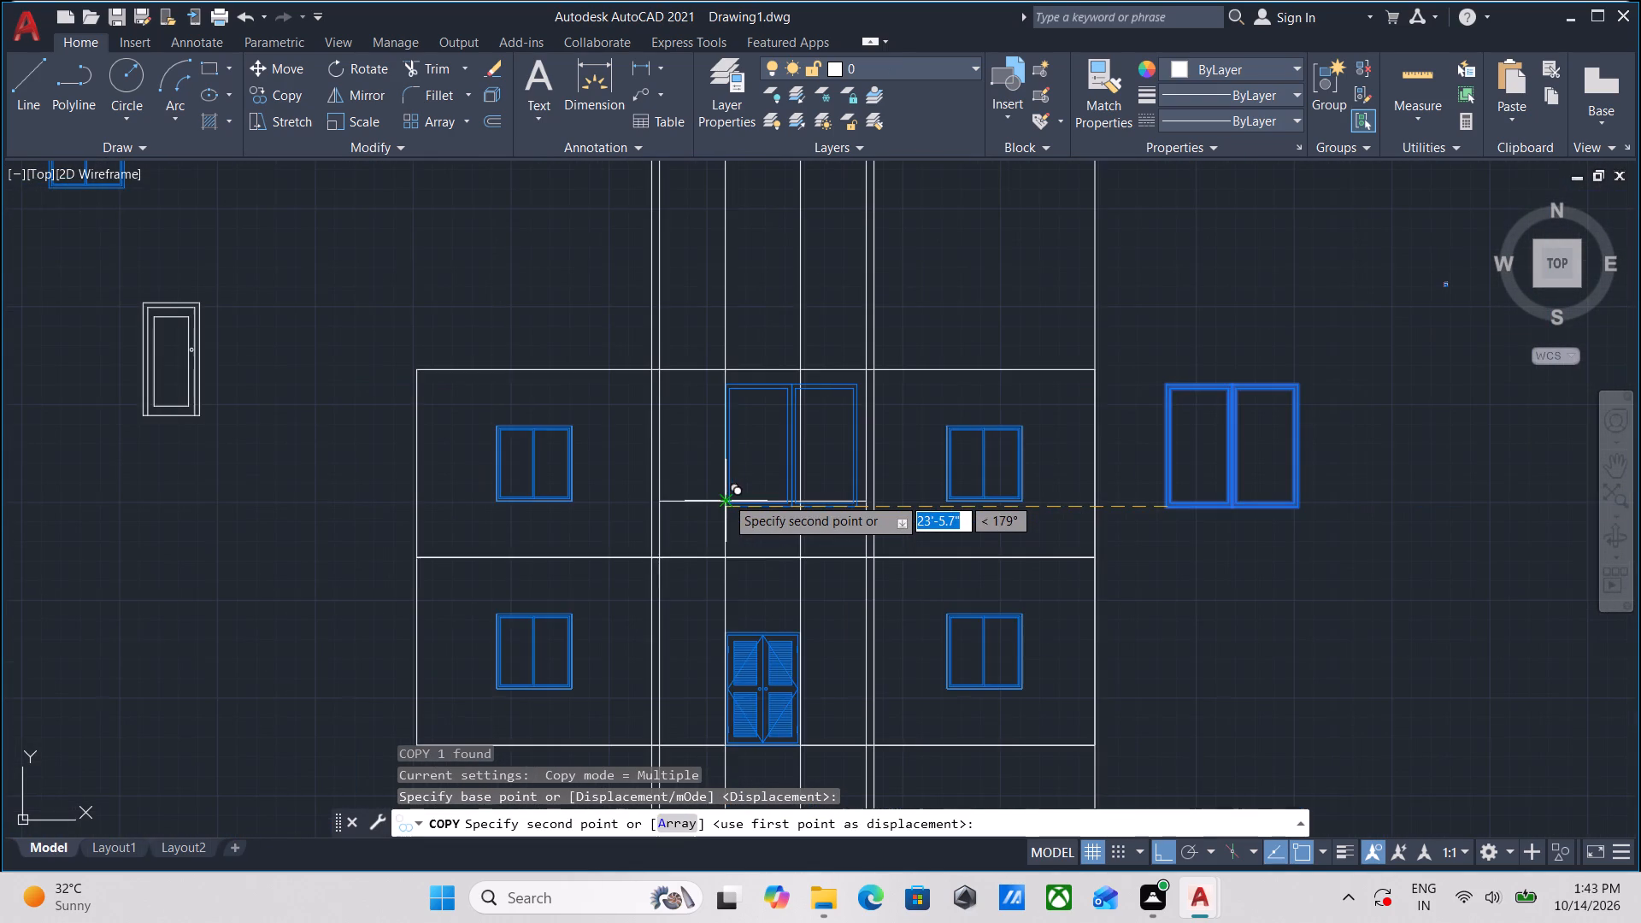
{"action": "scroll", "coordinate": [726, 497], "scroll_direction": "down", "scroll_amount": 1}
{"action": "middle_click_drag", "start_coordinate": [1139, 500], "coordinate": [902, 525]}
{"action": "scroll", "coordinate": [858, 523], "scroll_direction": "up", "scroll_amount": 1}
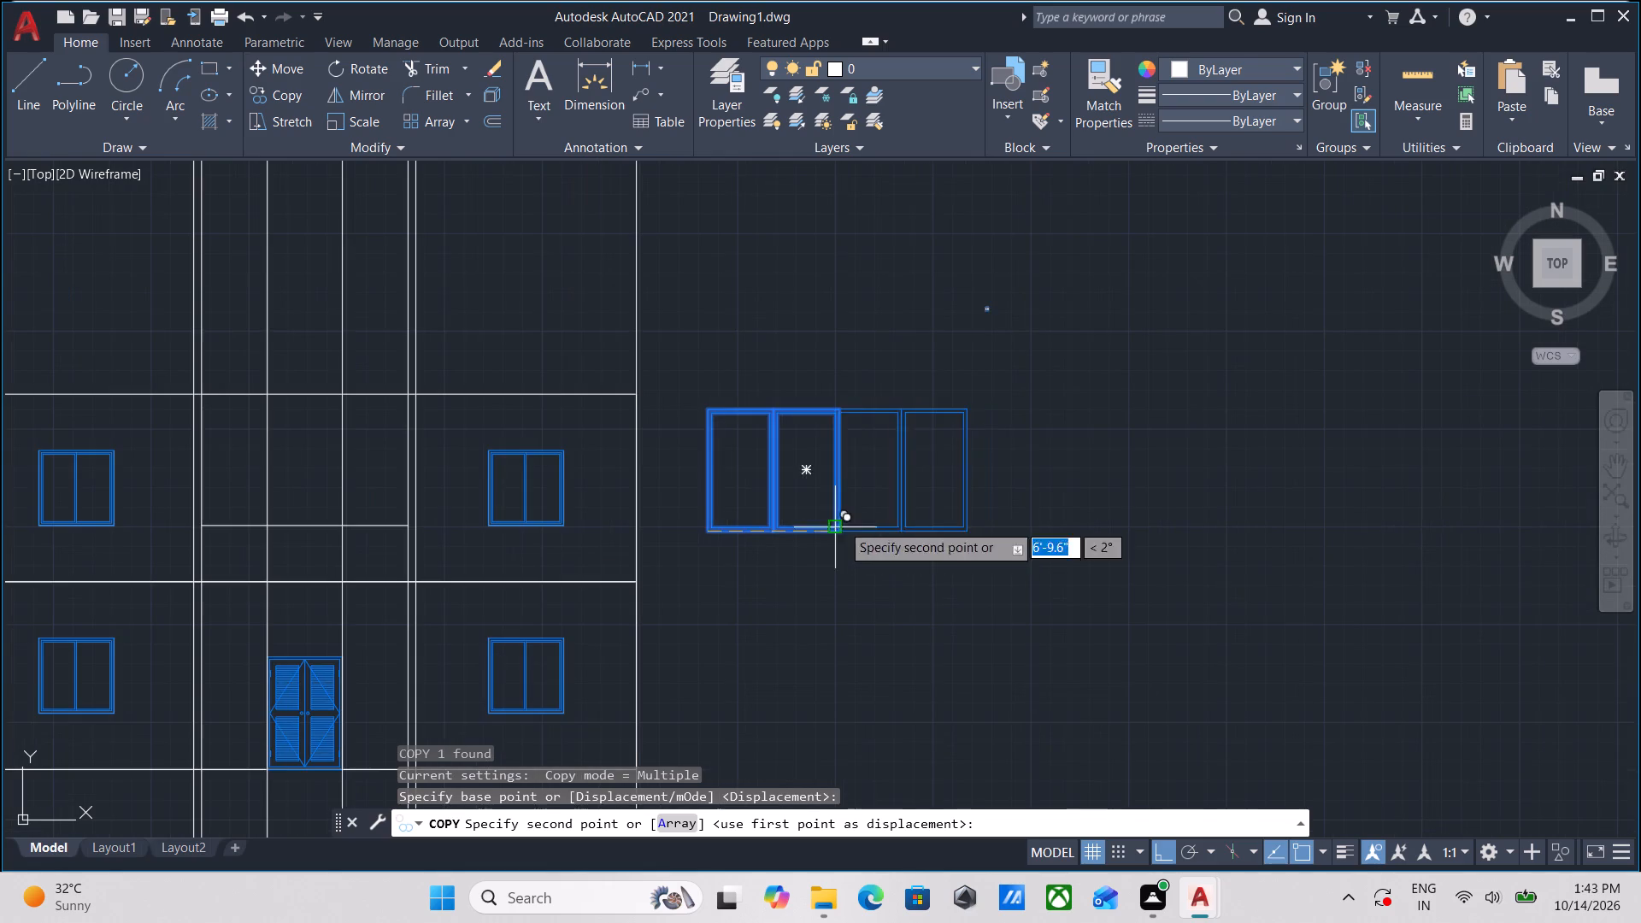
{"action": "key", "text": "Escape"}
Scale the two-panel block from its lower-left corner by reference, using its bottom edge as reference length and 4' as the new length.
{"action": "left_click", "coordinate": [855, 556]}
{"action": "left_click", "coordinate": [756, 468]}
{"action": "scroll", "coordinate": [762, 510], "scroll_direction": "up", "scroll_amount": 3}
{"action": "middle_click_drag", "start_coordinate": [745, 517], "coordinate": [908, 495]}
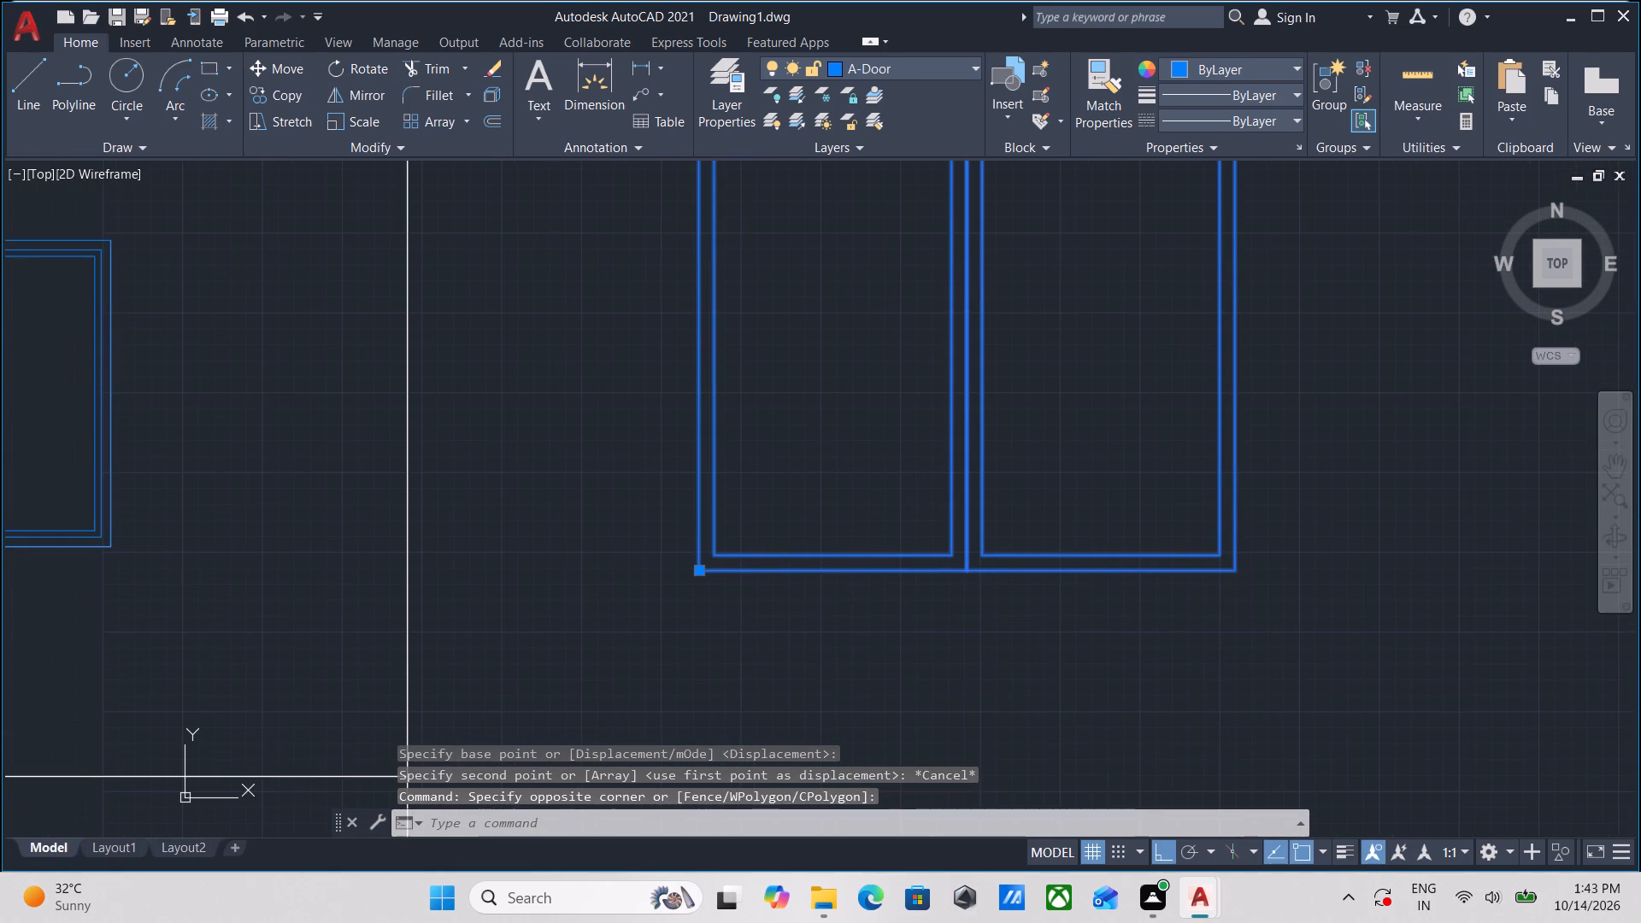
{"action": "type", "text": "SCAL"}
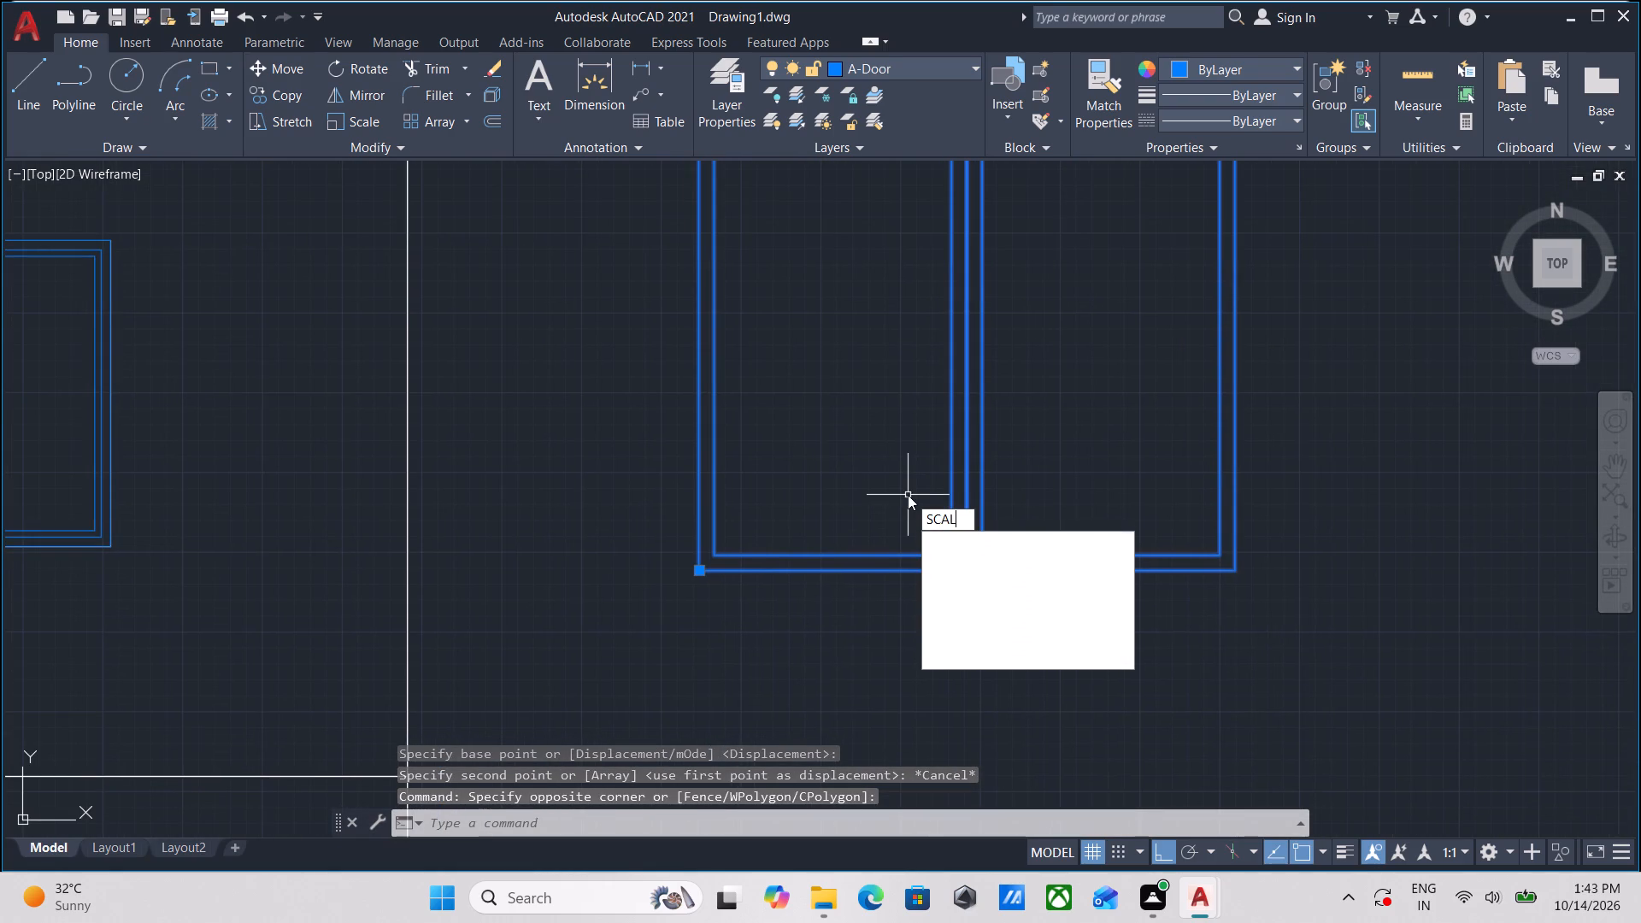
{"action": "key", "text": "e"}
{"action": "key", "text": "Return"}
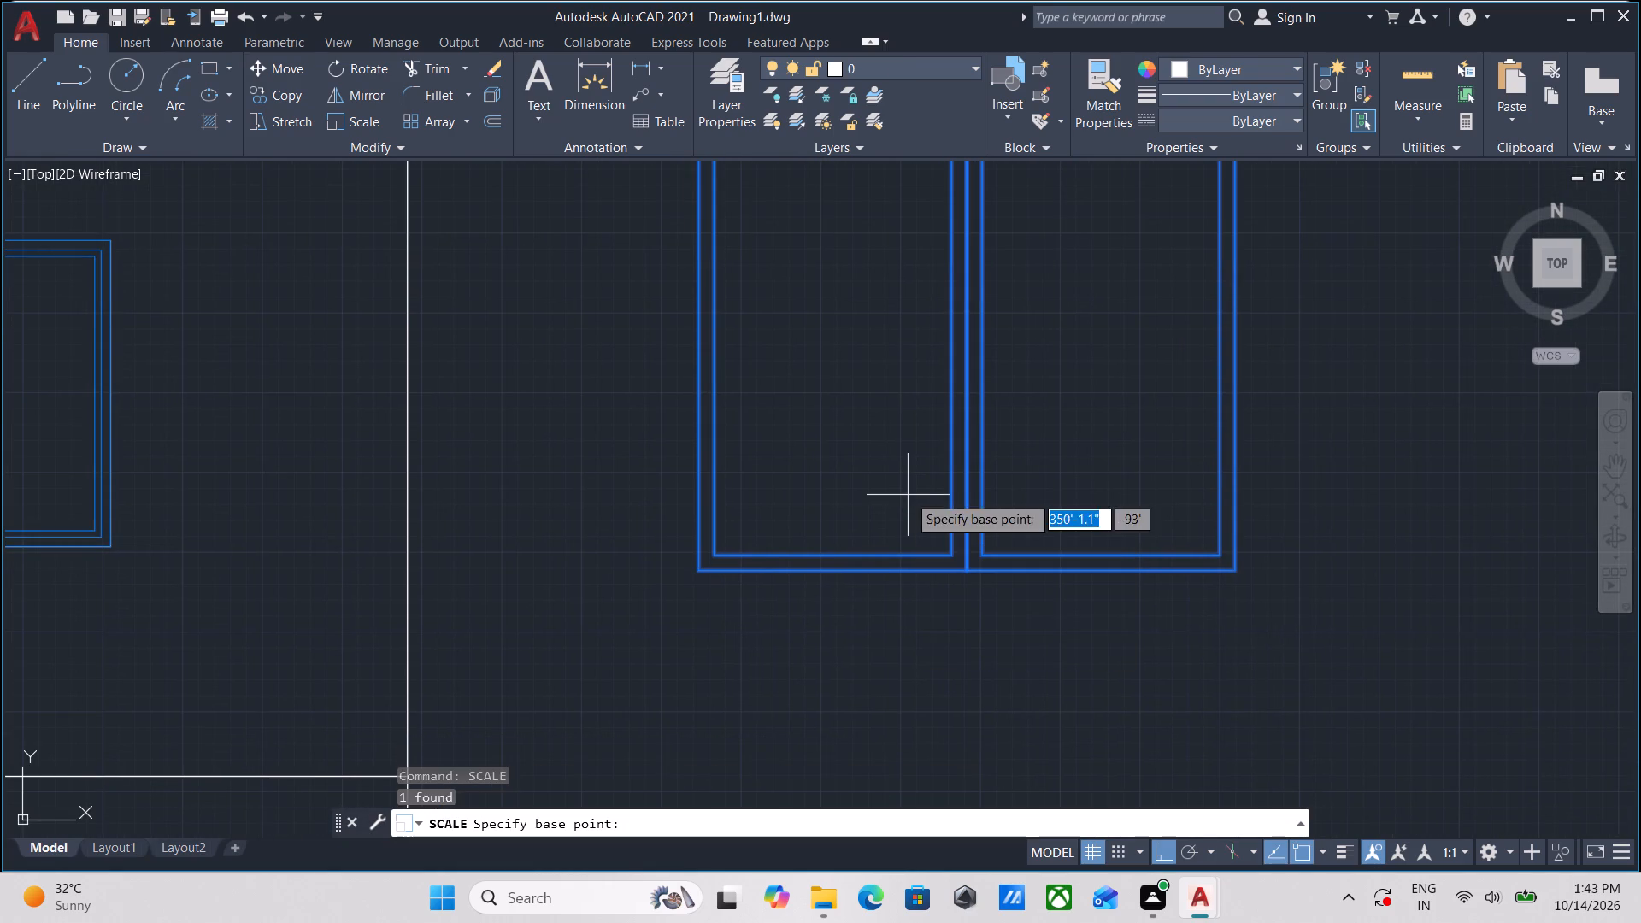
{"action": "left_click", "coordinate": [702, 573]}
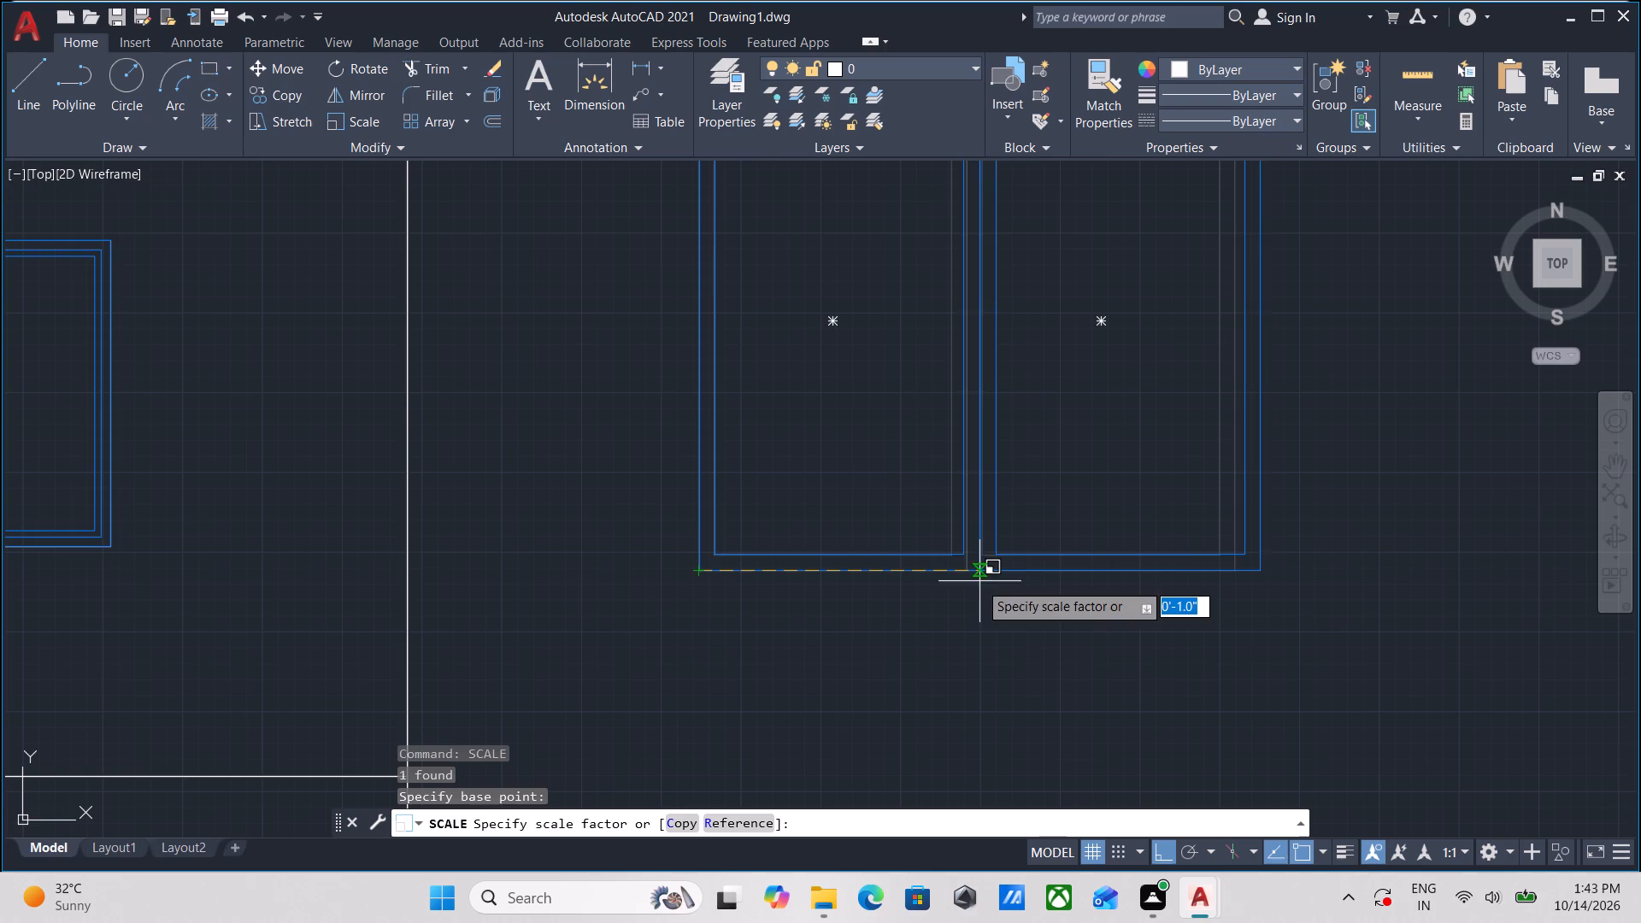
{"action": "key", "text": "r"}
{"action": "key", "text": "Return"}
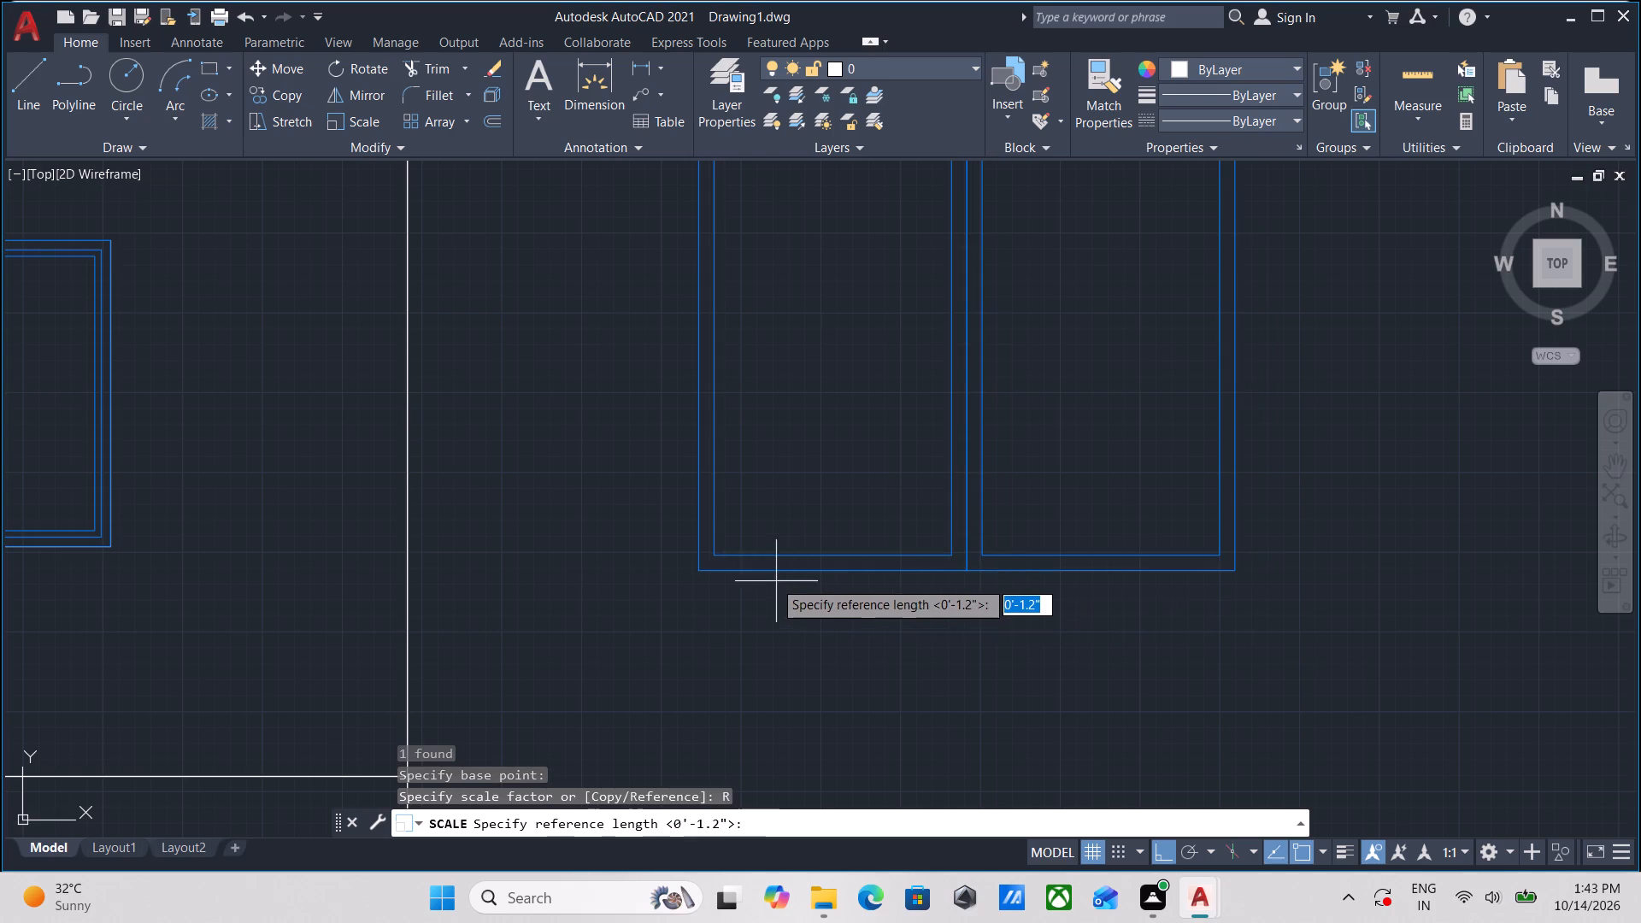
{"action": "left_click", "coordinate": [703, 577]}
{"action": "left_click", "coordinate": [1236, 568]}
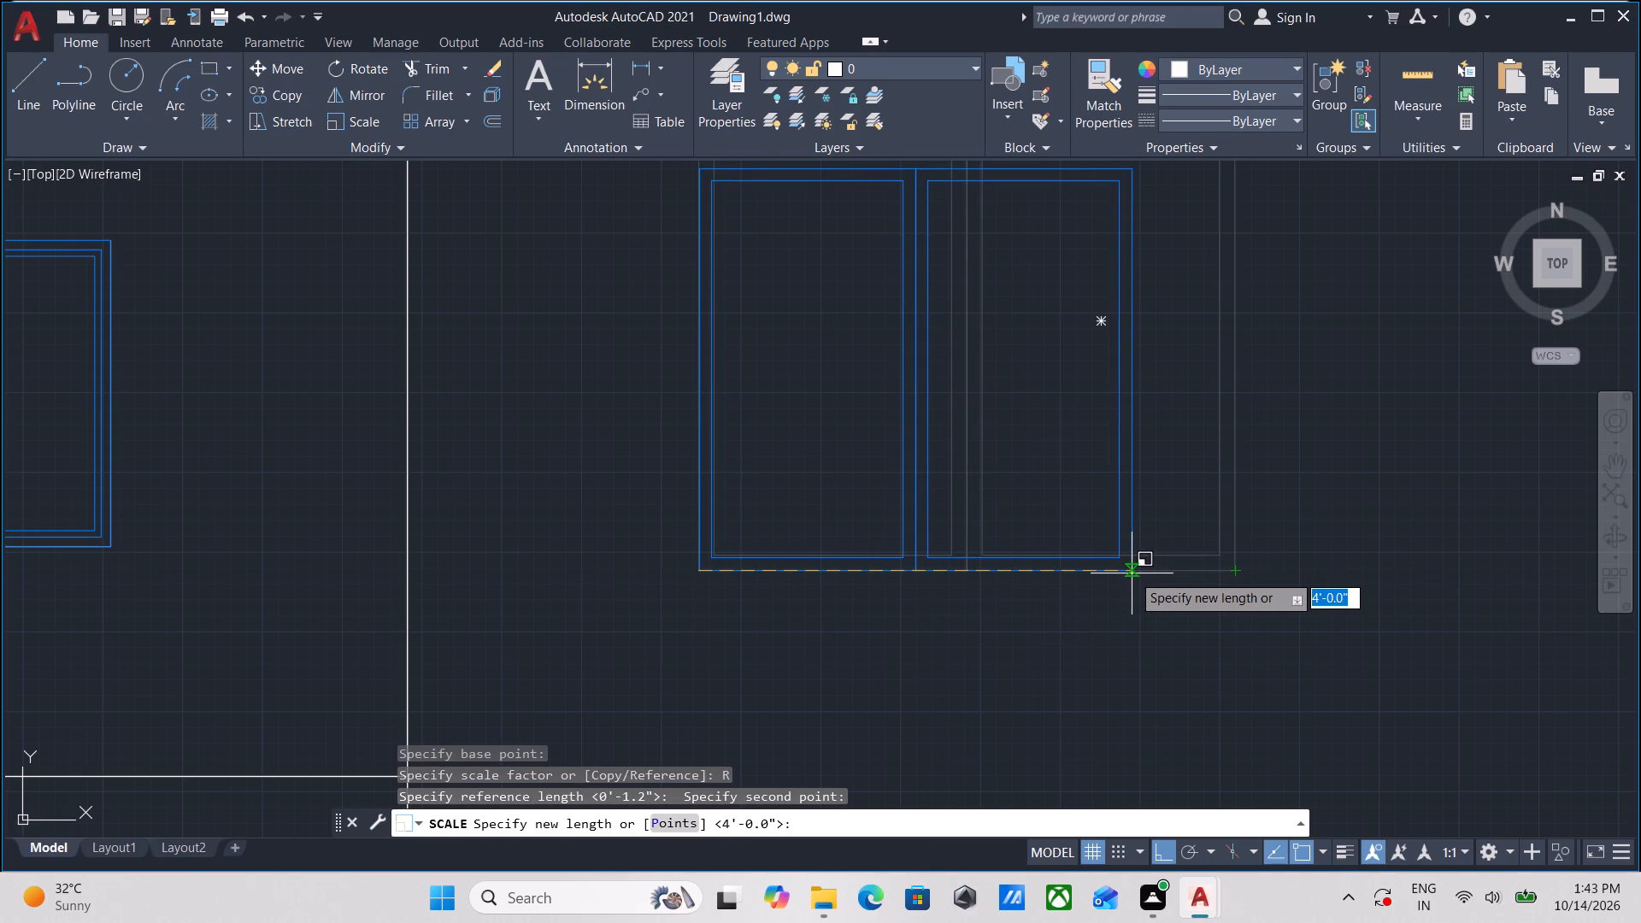
{"action": "key", "text": "4"}
{"action": "key", "text": "apostrophe"}
{"action": "key", "text": "Return"}
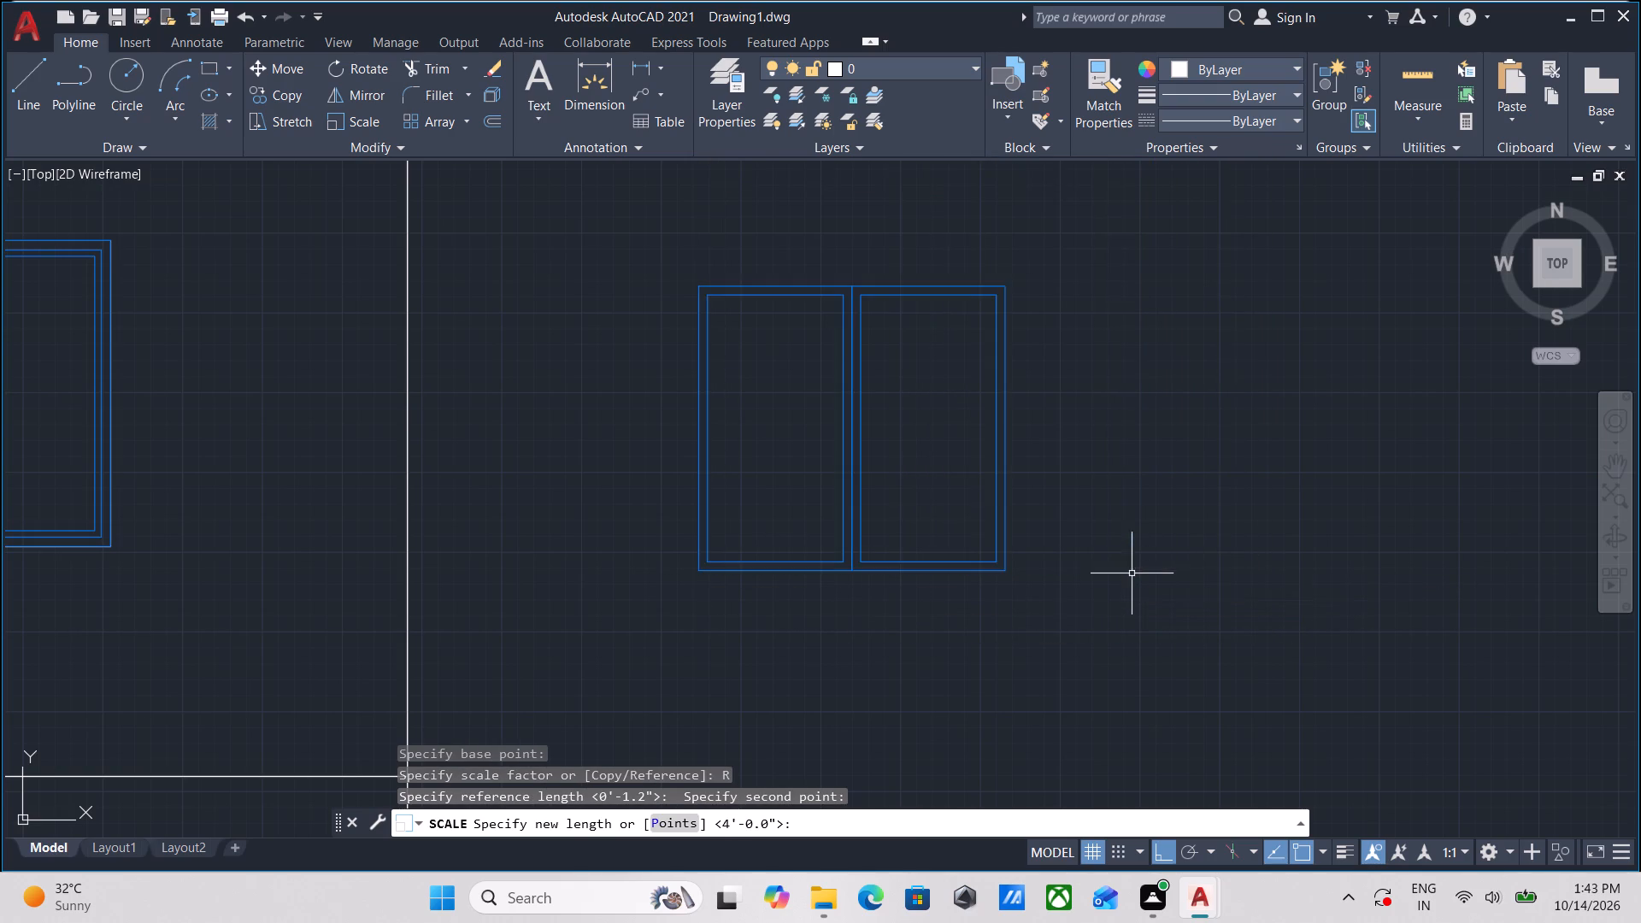
Explode the scaled two-panel block beside the elevation into separate objects.
{"action": "scroll", "coordinate": [1141, 571], "scroll_direction": "down", "scroll_amount": 1}
{"action": "middle_click_drag", "start_coordinate": [1141, 571], "coordinate": [920, 620]}
{"action": "scroll", "coordinate": [915, 603], "scroll_direction": "down", "scroll_amount": 1}
{"action": "middle_click_drag", "start_coordinate": [915, 603], "coordinate": [995, 451]}
{"action": "scroll", "coordinate": [1005, 438], "scroll_direction": "down", "scroll_amount": 2}
{"action": "scroll", "coordinate": [1005, 438], "scroll_direction": "up", "scroll_amount": 1}
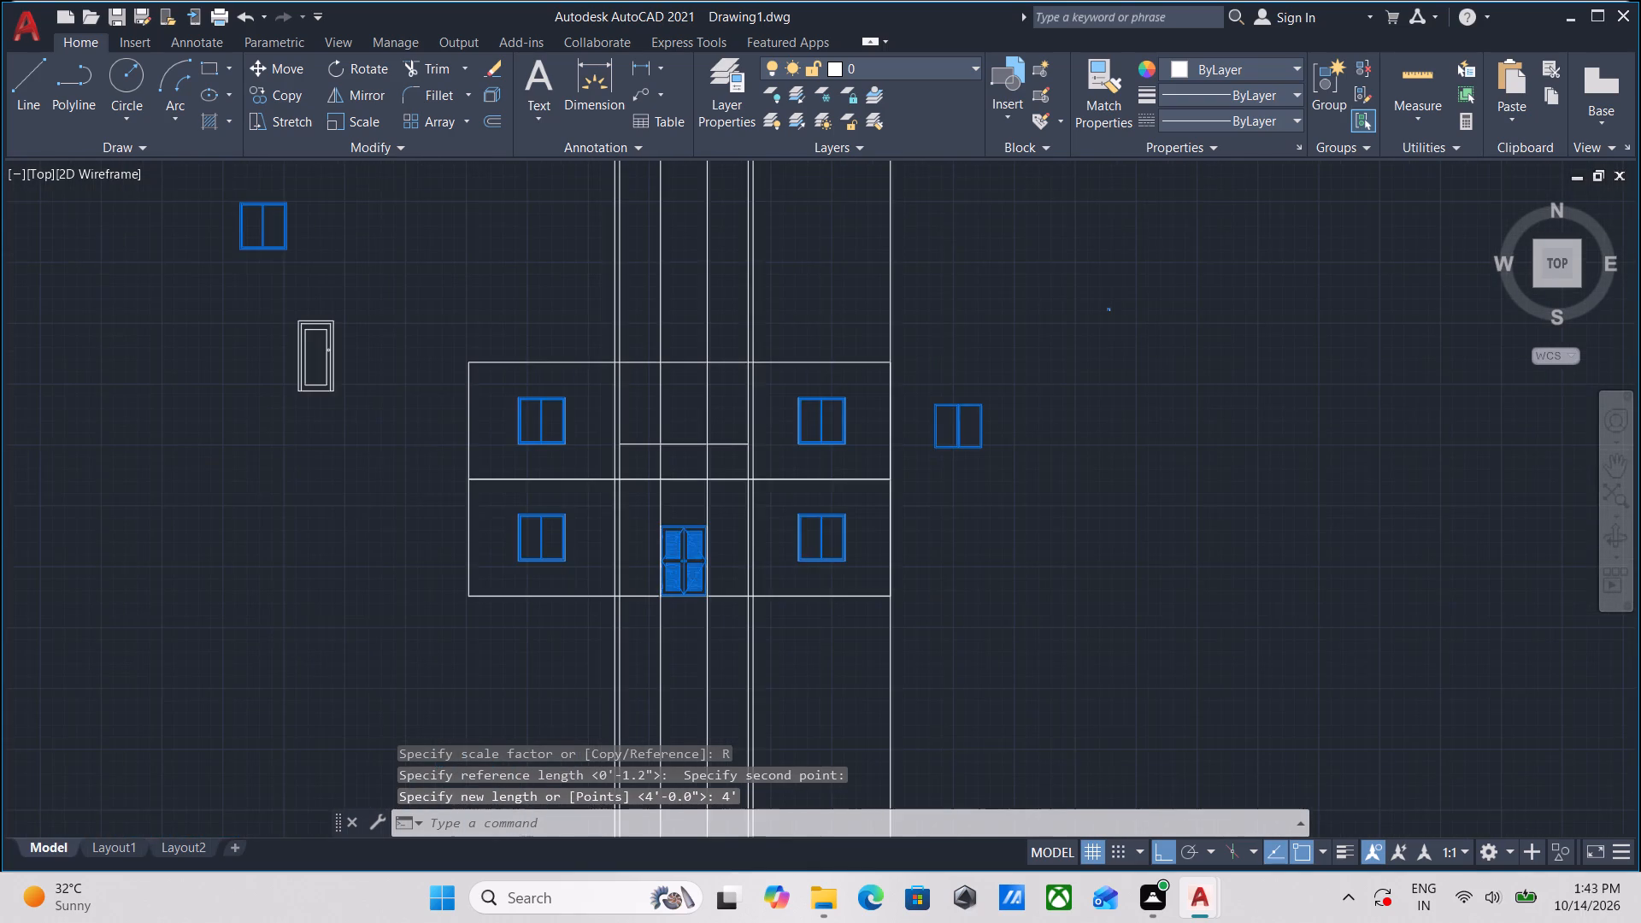
{"action": "scroll", "coordinate": [973, 449], "scroll_direction": "up", "scroll_amount": 2}
{"action": "left_click", "coordinate": [1015, 525]}
{"action": "left_click", "coordinate": [718, 437]}
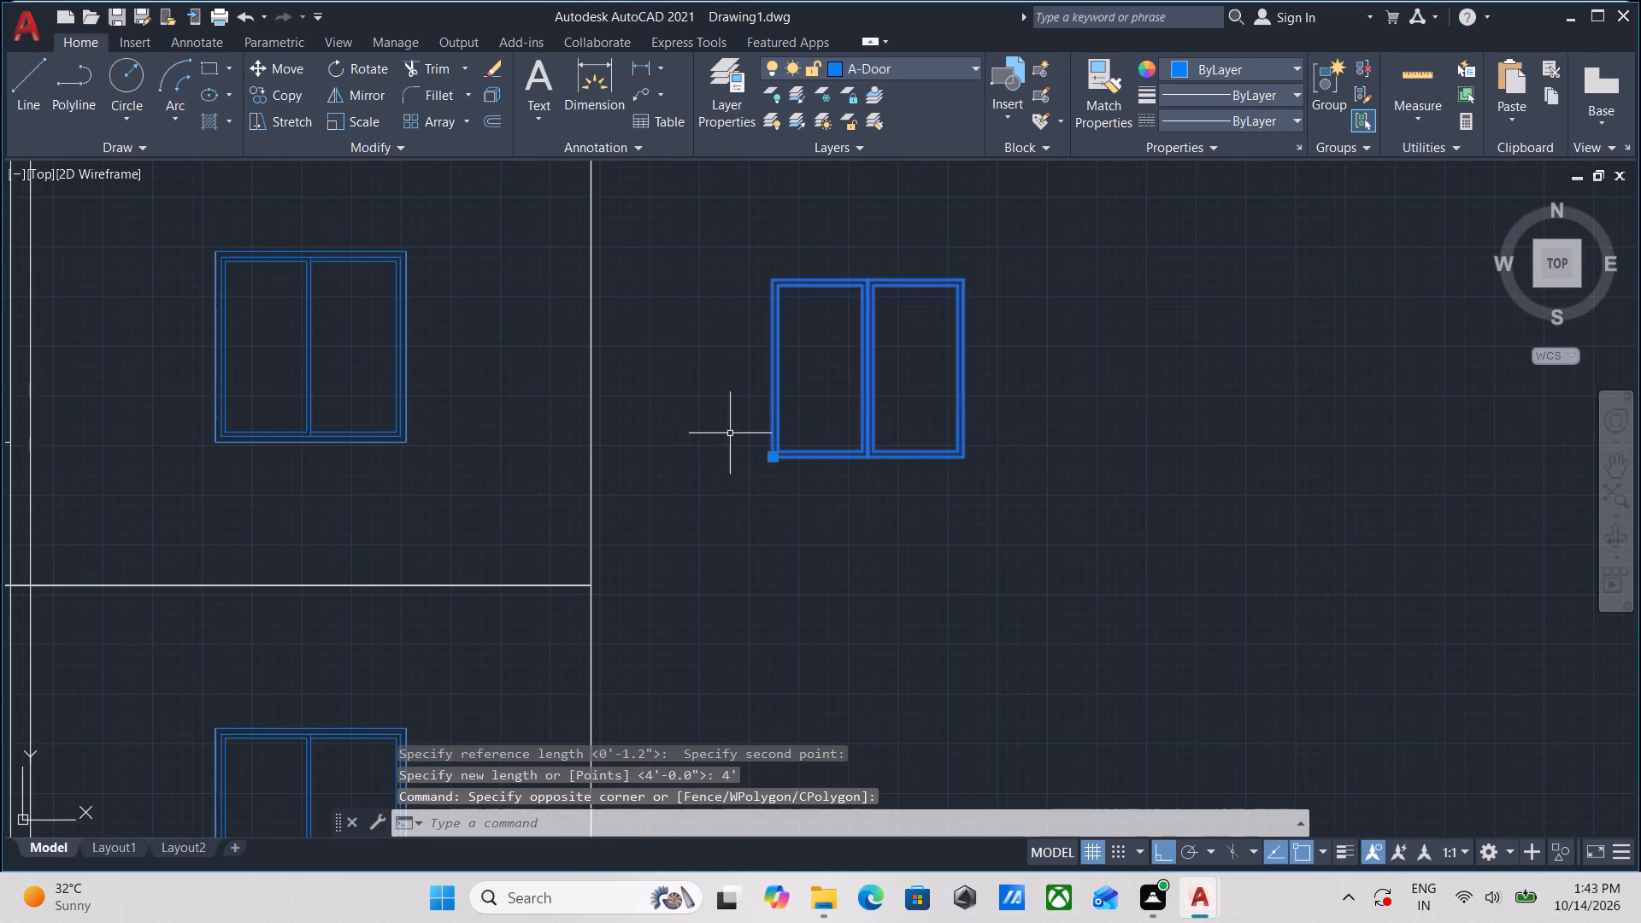
{"action": "scroll", "coordinate": [768, 438], "scroll_direction": "down", "scroll_amount": 1}
{"action": "scroll", "coordinate": [781, 447], "scroll_direction": "up", "scroll_amount": 2}
{"action": "scroll", "coordinate": [749, 452], "scroll_direction": "down", "scroll_amount": 1}
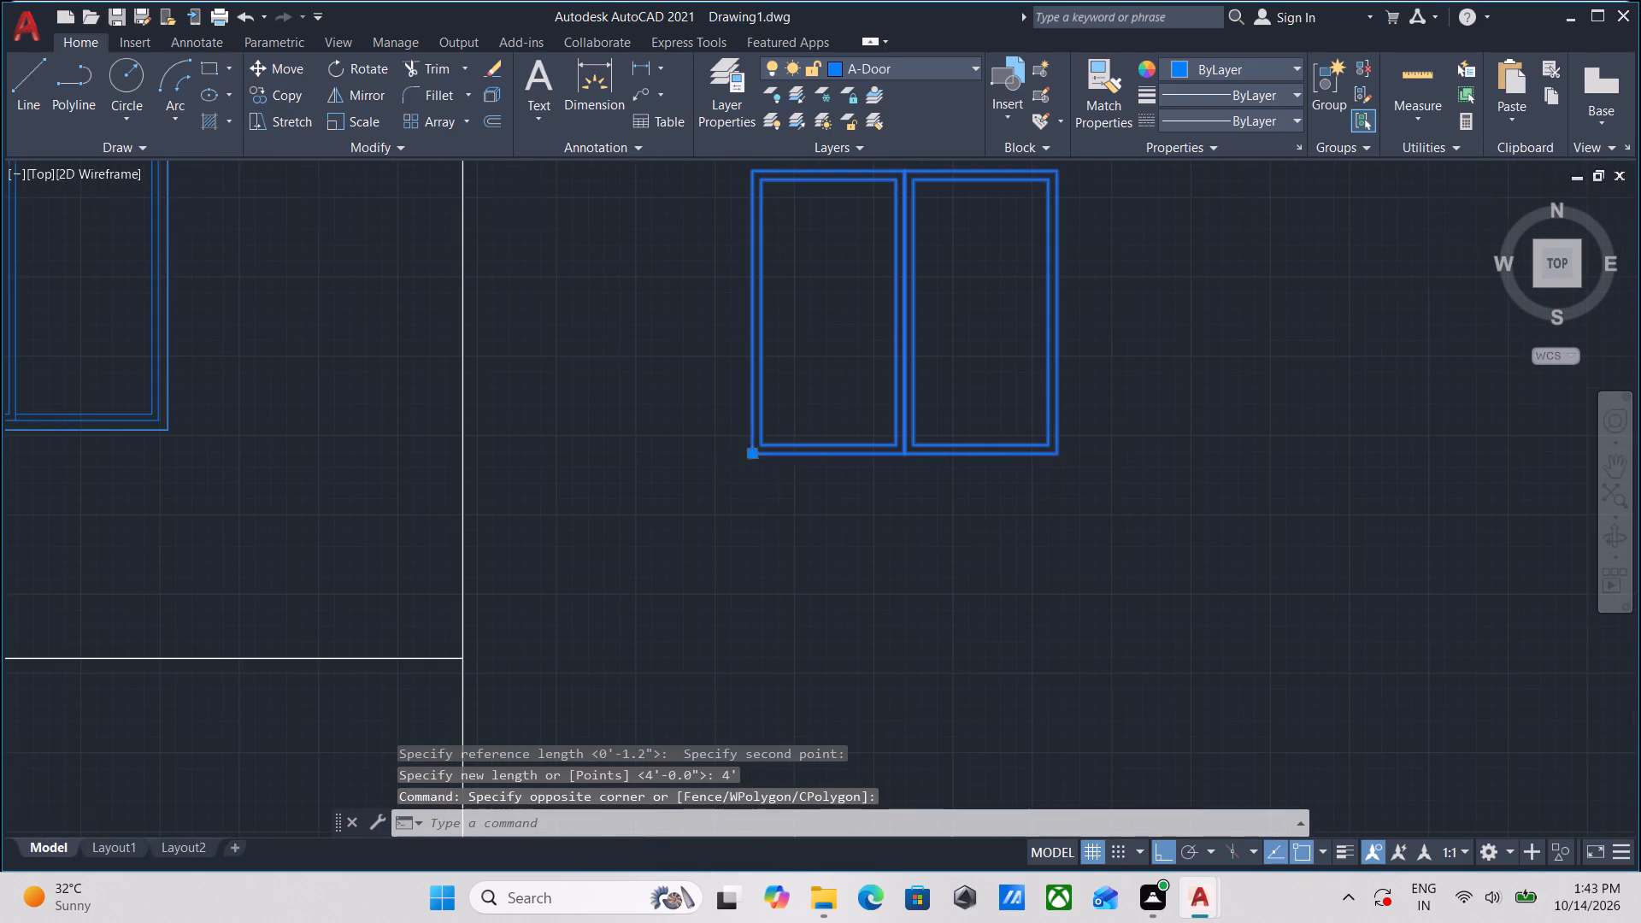
{"action": "scroll", "coordinate": [749, 452], "scroll_direction": "down", "scroll_amount": 1}
{"action": "middle_click_drag", "start_coordinate": [749, 452], "coordinate": [898, 409]}
{"action": "scroll", "coordinate": [898, 409], "scroll_direction": "down", "scroll_amount": 1}
{"action": "middle_click_drag", "start_coordinate": [898, 409], "coordinate": [848, 392]}
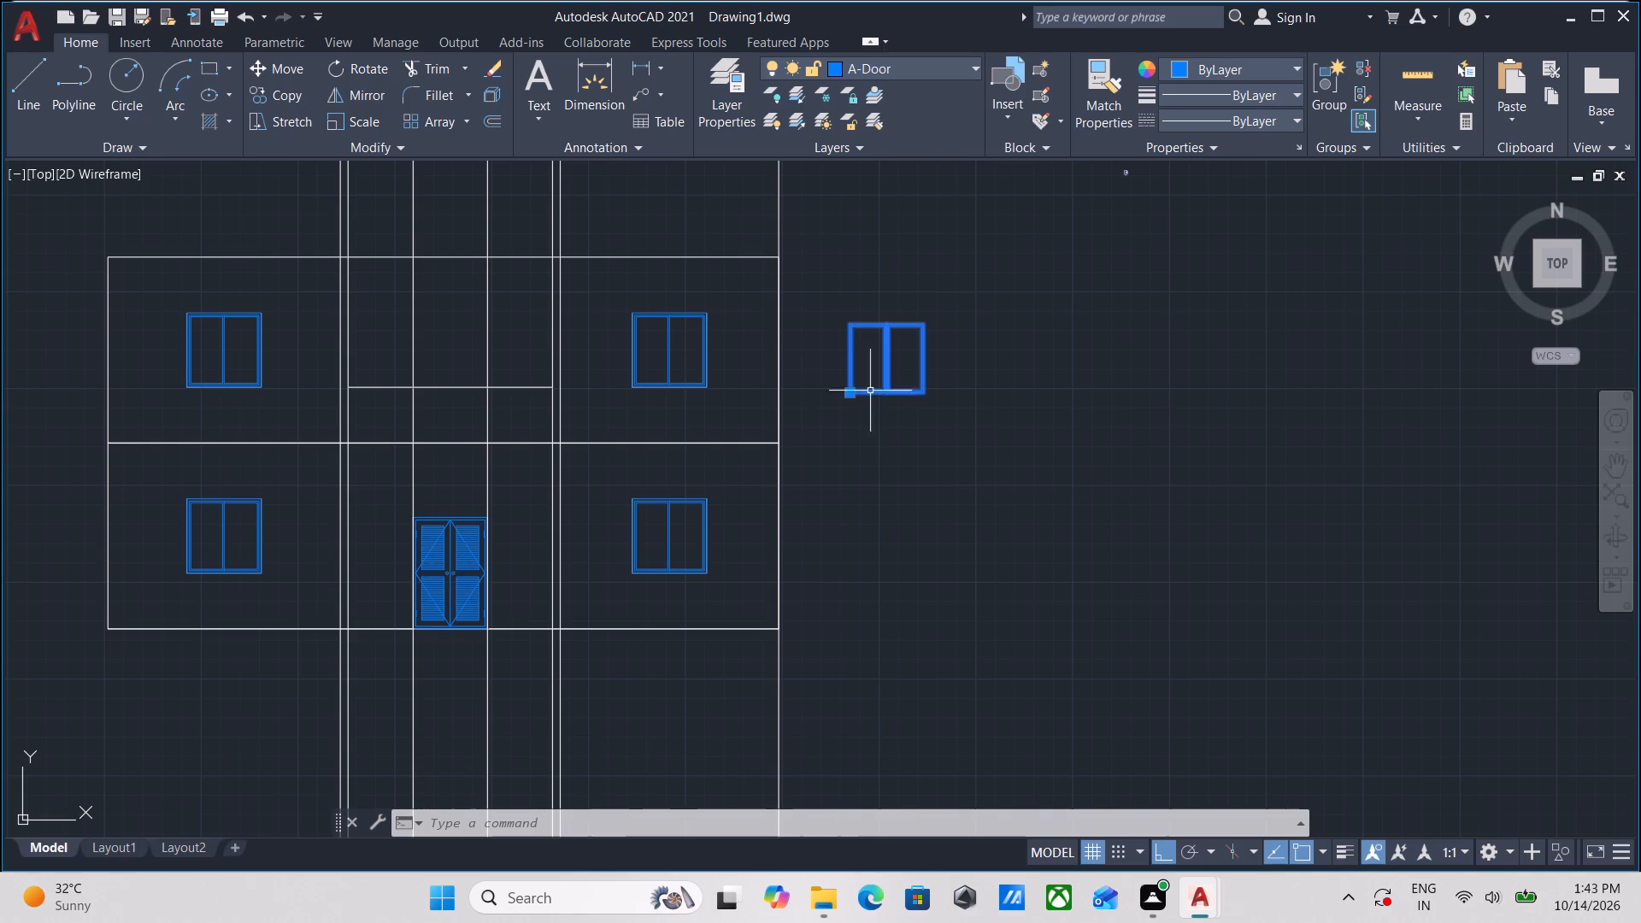
{"action": "scroll", "coordinate": [870, 390], "scroll_direction": "up", "scroll_amount": 4}
{"action": "middle_click_drag", "start_coordinate": [862, 391], "coordinate": [778, 516]}
{"action": "scroll", "coordinate": [862, 391], "scroll_direction": "down", "scroll_amount": 1}
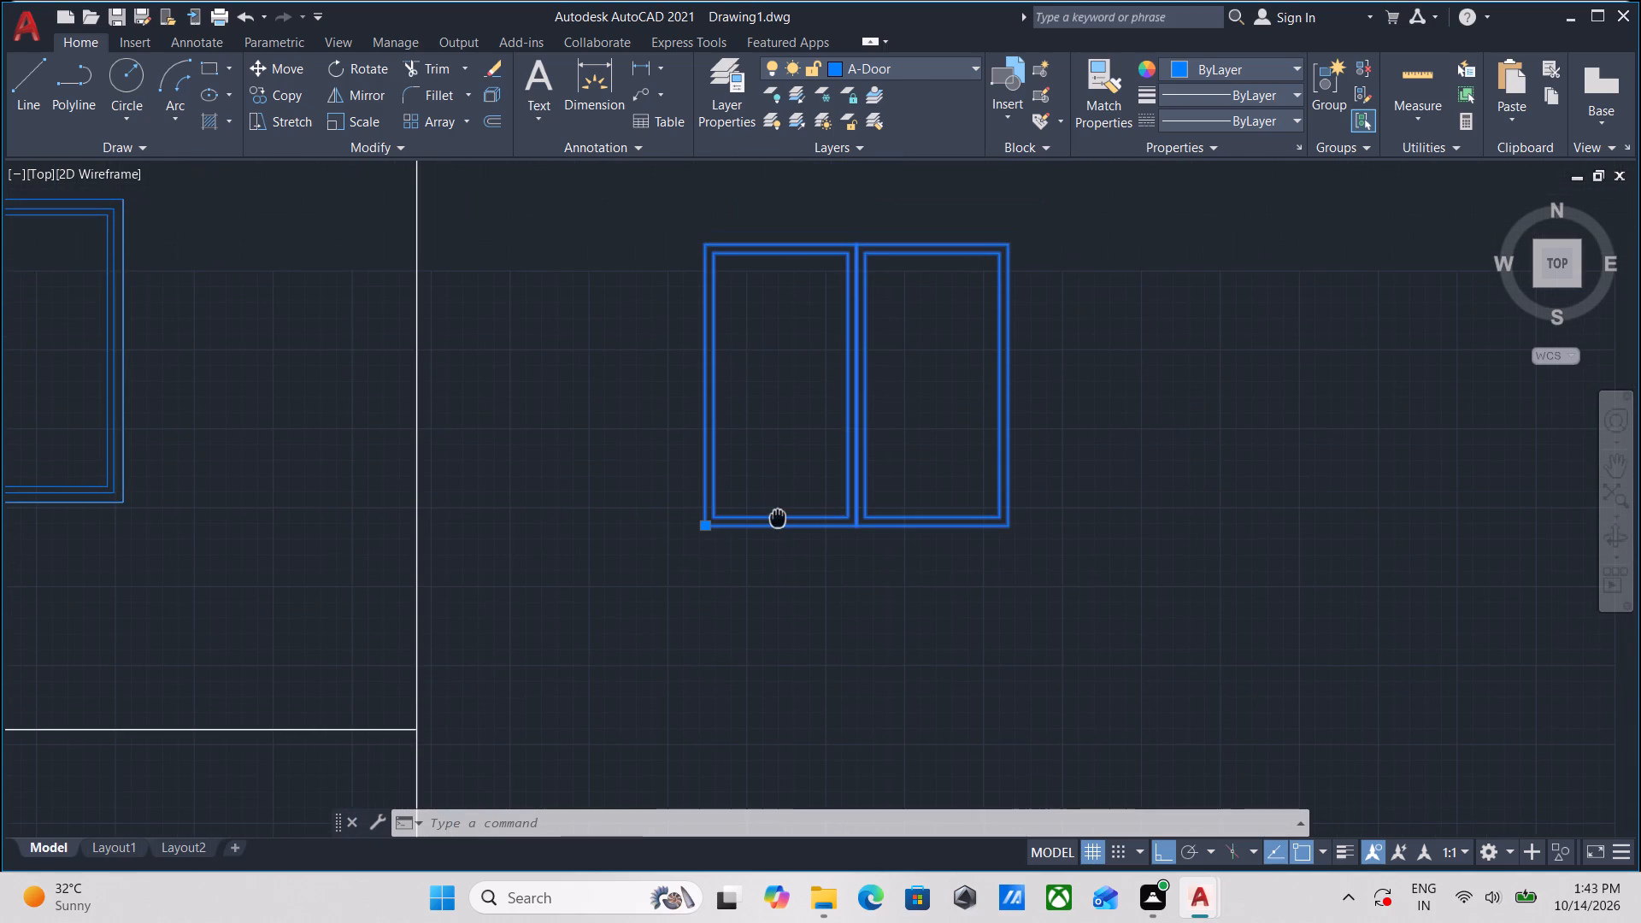
{"action": "key", "text": "x"}
{"action": "key", "text": "Return"}
{"action": "left_click_drag", "start_coordinate": [1134, 620], "coordinate": [1103, 599]}
{"action": "left_click", "coordinate": [578, 423]}
{"action": "scroll", "coordinate": [883, 456], "scroll_direction": "up", "scroll_amount": 2}
{"action": "scroll", "coordinate": [883, 456], "scroll_direction": "down", "scroll_amount": 2}
{"action": "key", "text": "Escape"}
{"action": "left_click_drag", "start_coordinate": [1110, 619], "coordinate": [1089, 607]}
{"action": "key", "text": "Escape"}
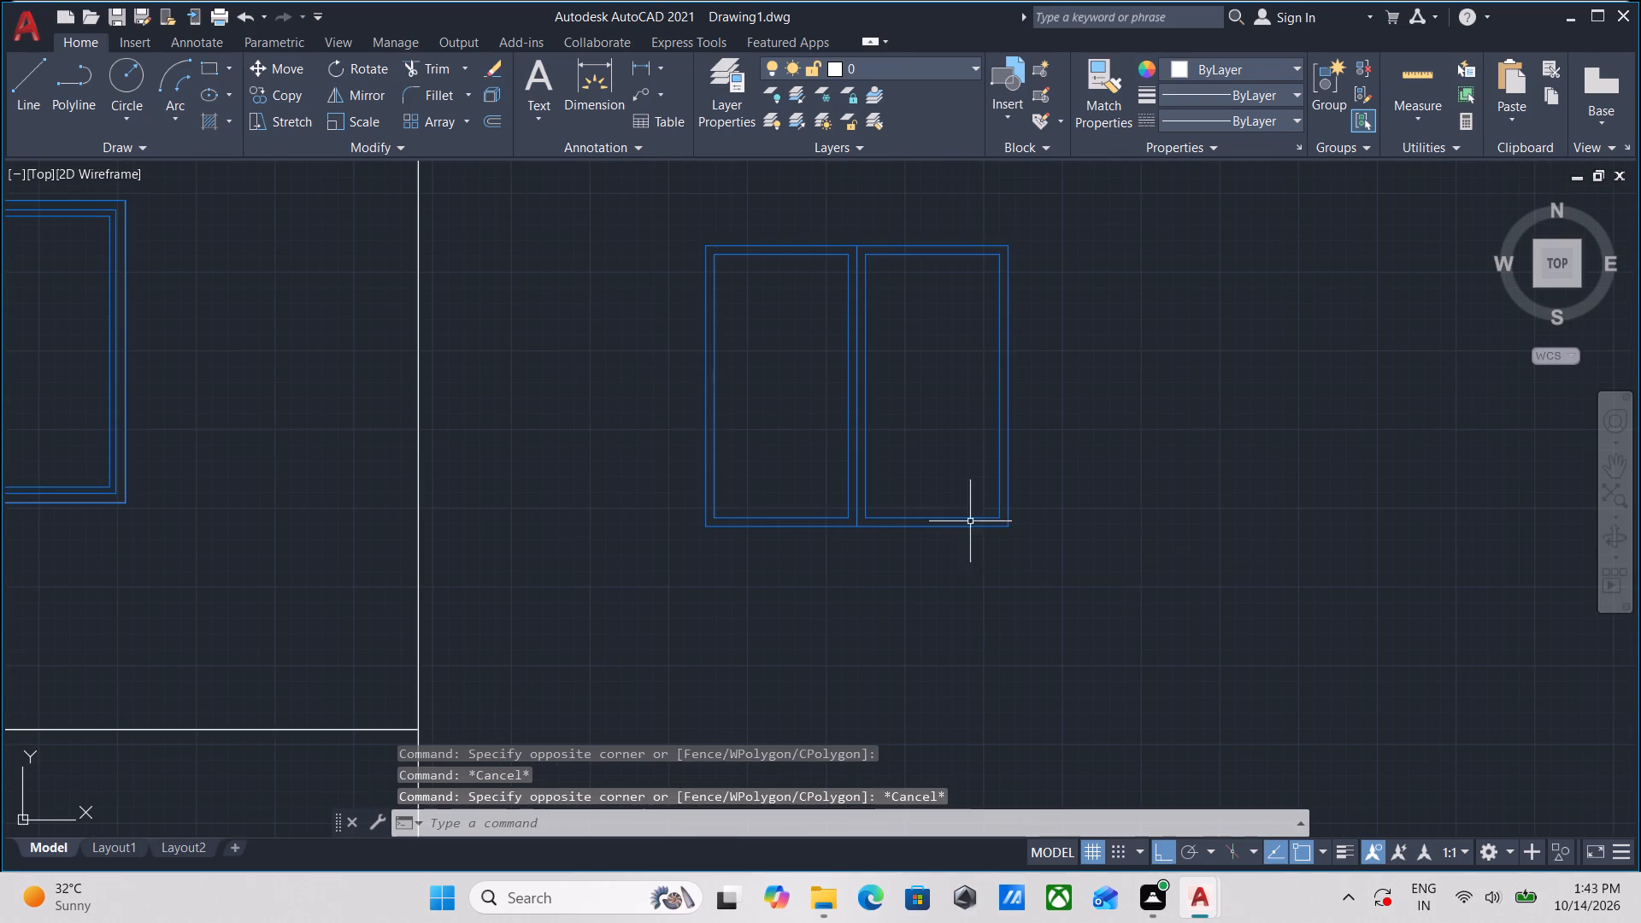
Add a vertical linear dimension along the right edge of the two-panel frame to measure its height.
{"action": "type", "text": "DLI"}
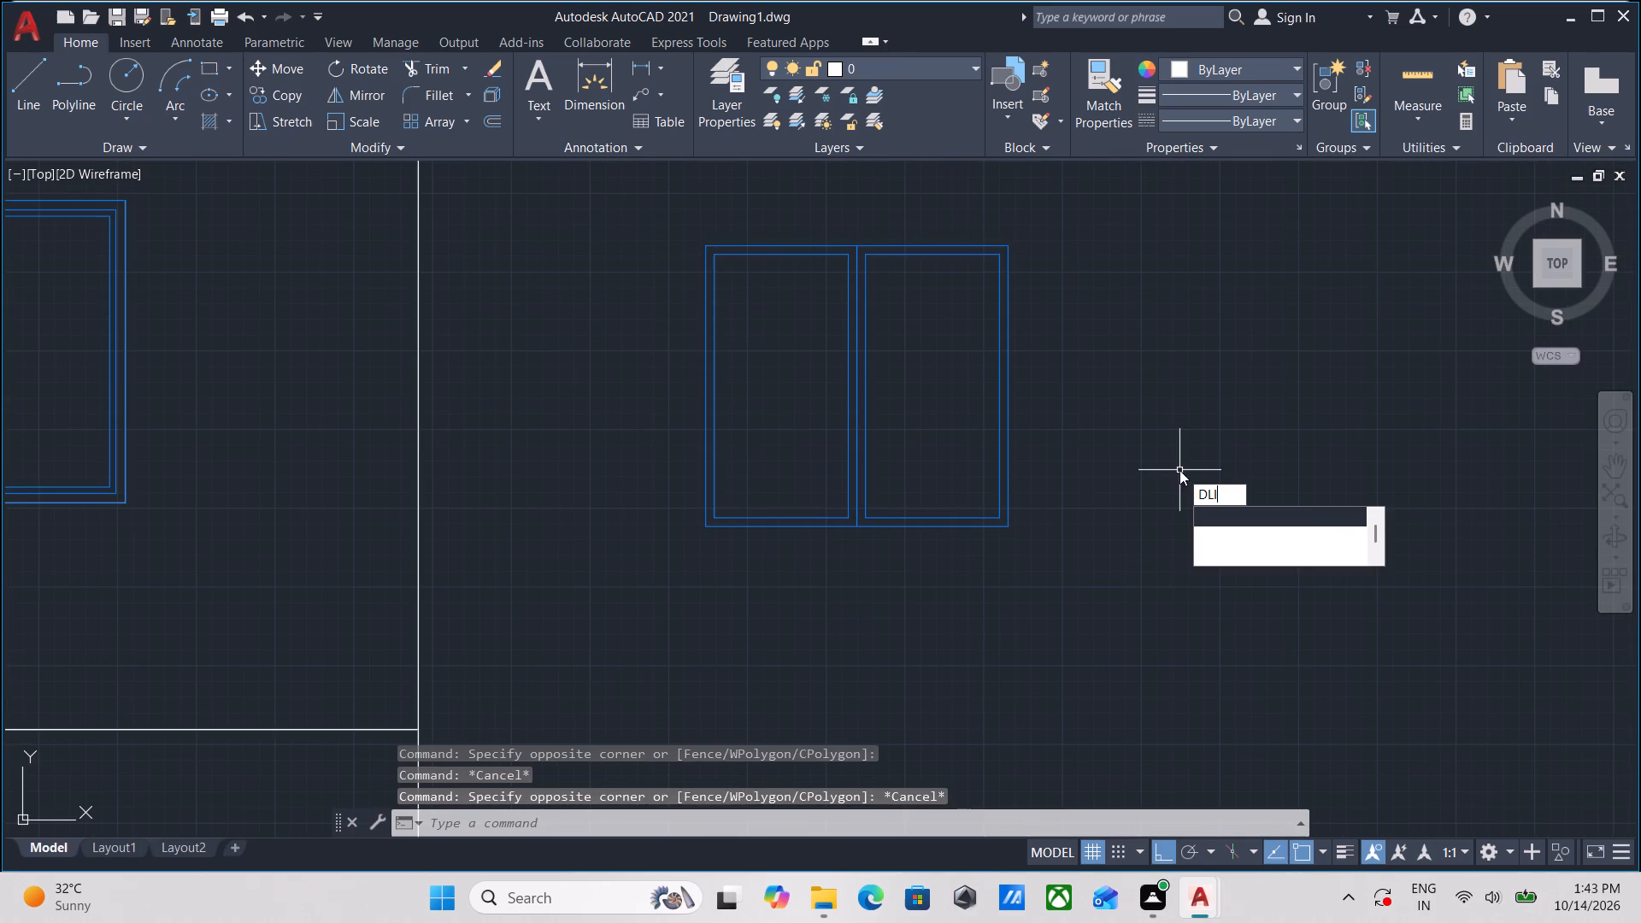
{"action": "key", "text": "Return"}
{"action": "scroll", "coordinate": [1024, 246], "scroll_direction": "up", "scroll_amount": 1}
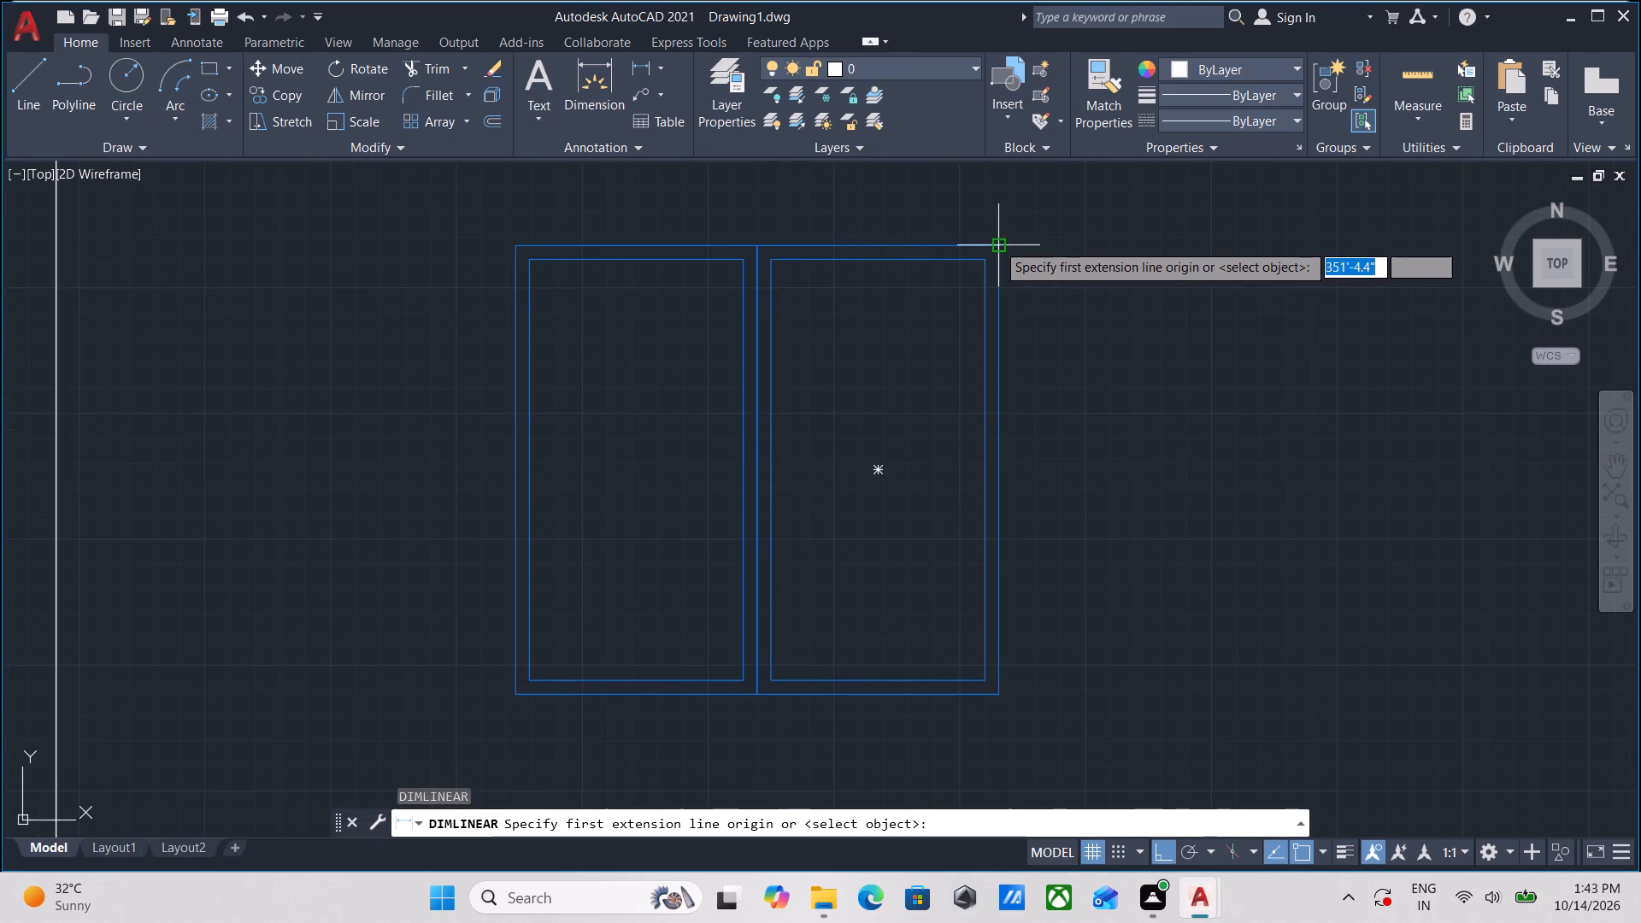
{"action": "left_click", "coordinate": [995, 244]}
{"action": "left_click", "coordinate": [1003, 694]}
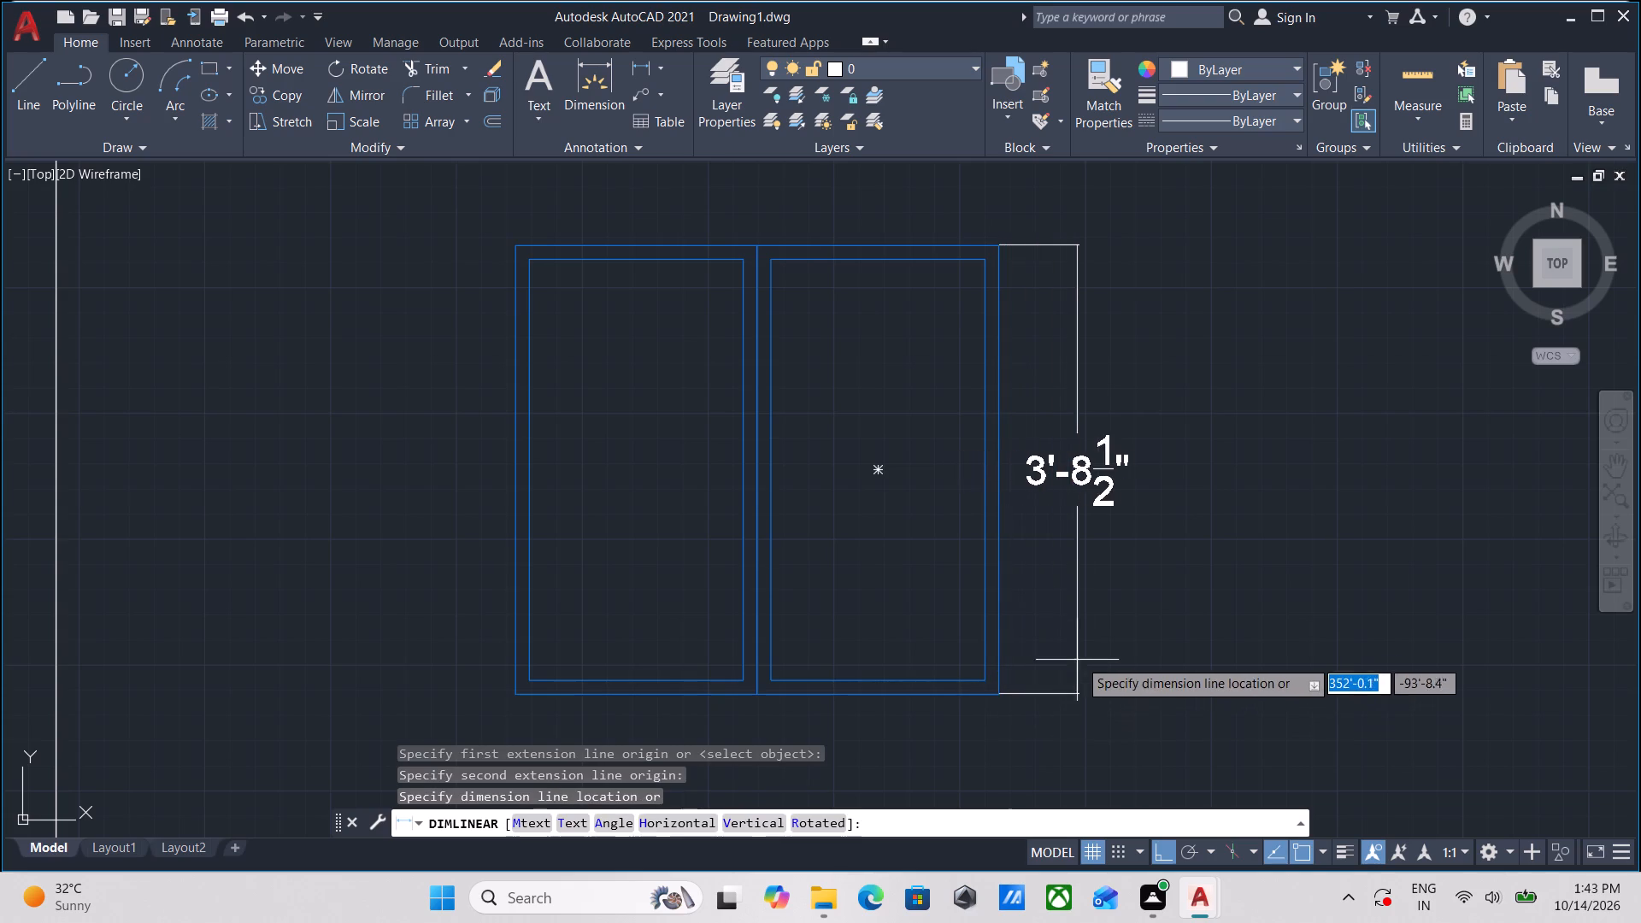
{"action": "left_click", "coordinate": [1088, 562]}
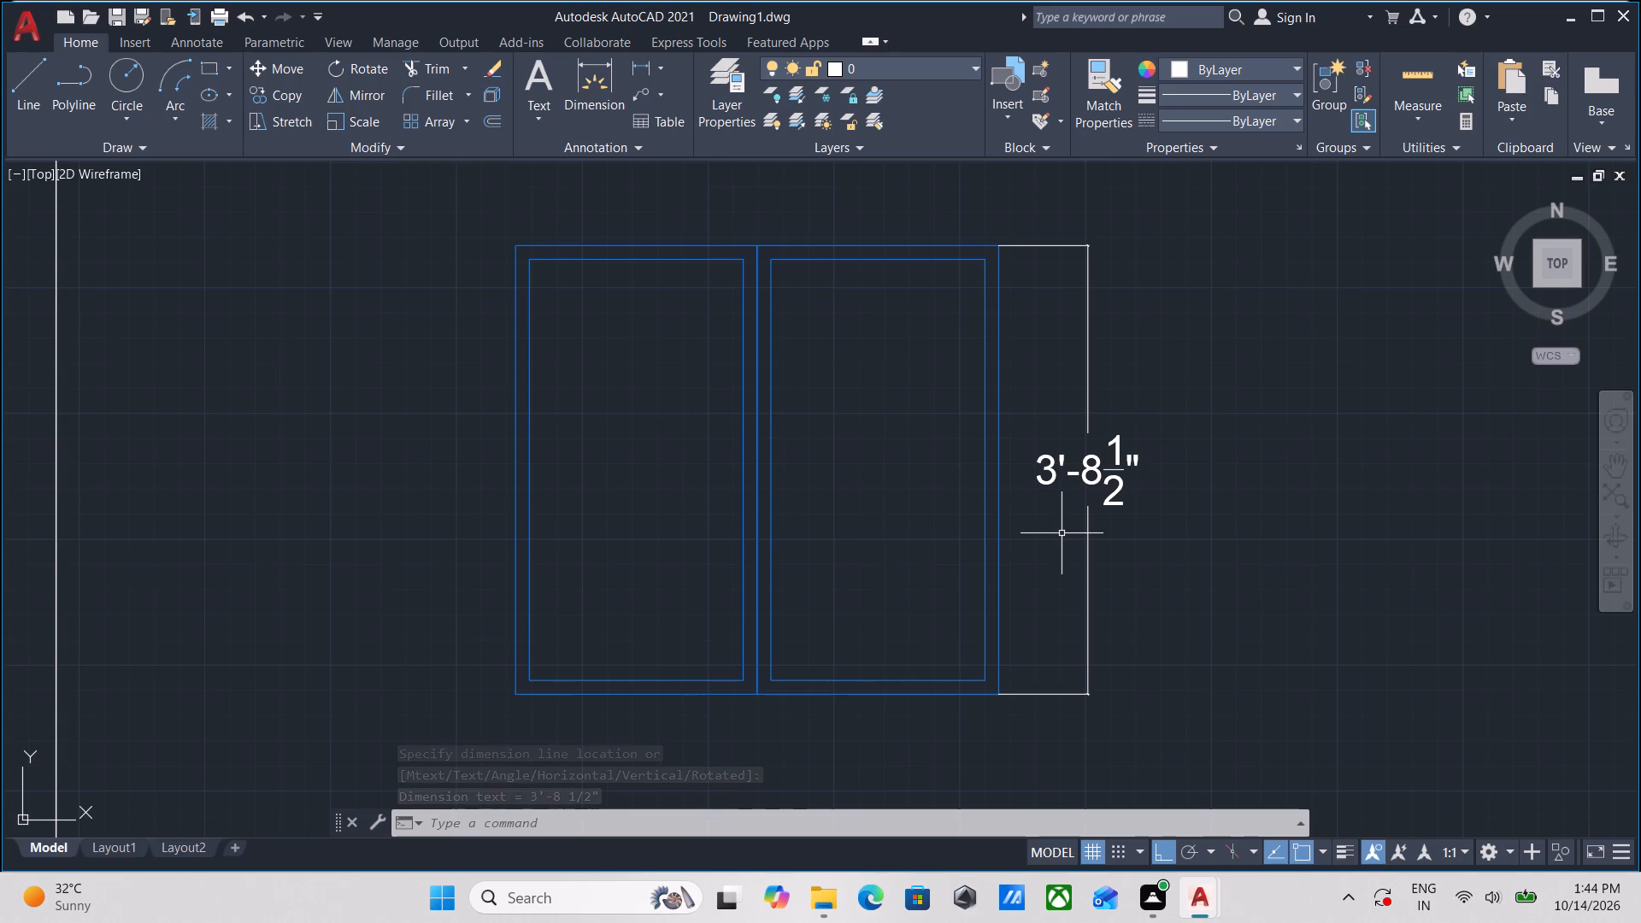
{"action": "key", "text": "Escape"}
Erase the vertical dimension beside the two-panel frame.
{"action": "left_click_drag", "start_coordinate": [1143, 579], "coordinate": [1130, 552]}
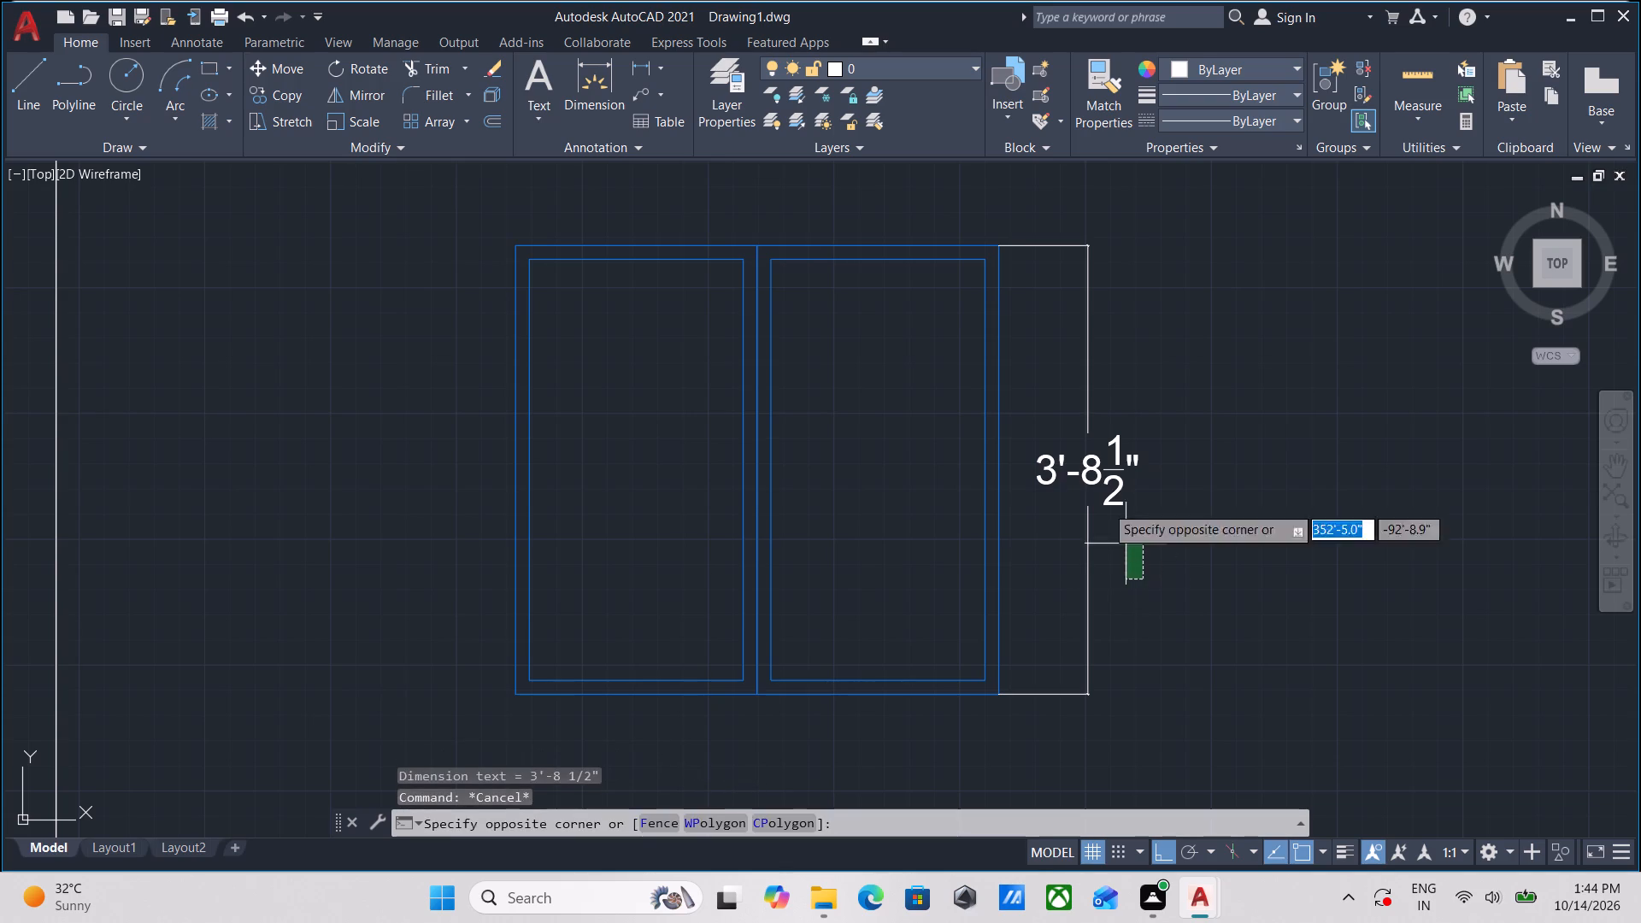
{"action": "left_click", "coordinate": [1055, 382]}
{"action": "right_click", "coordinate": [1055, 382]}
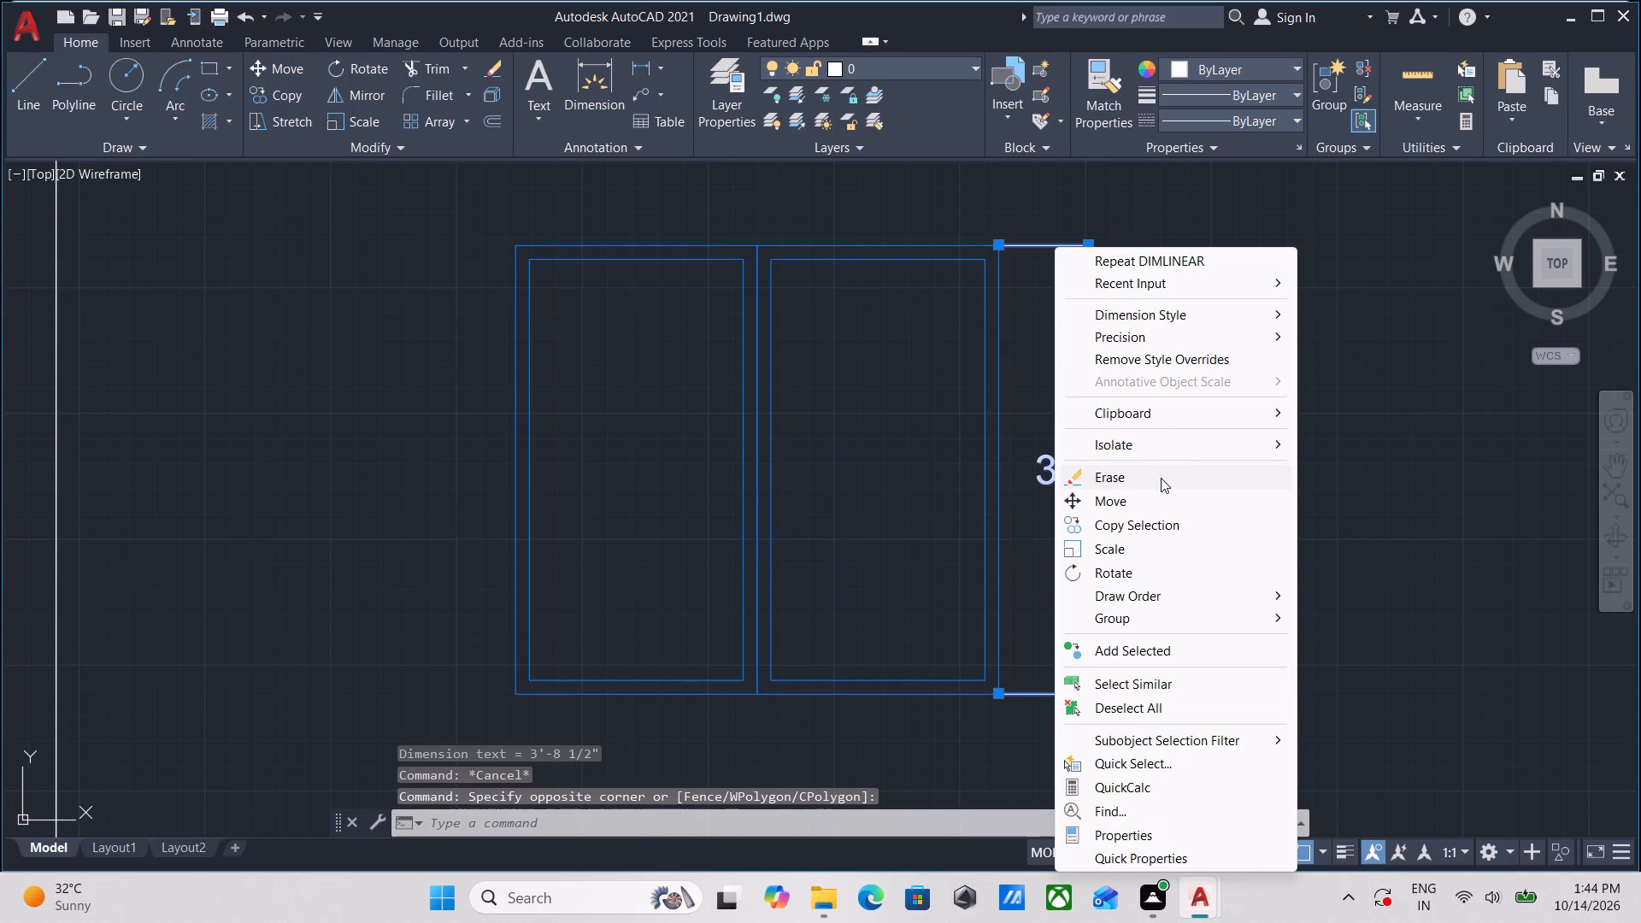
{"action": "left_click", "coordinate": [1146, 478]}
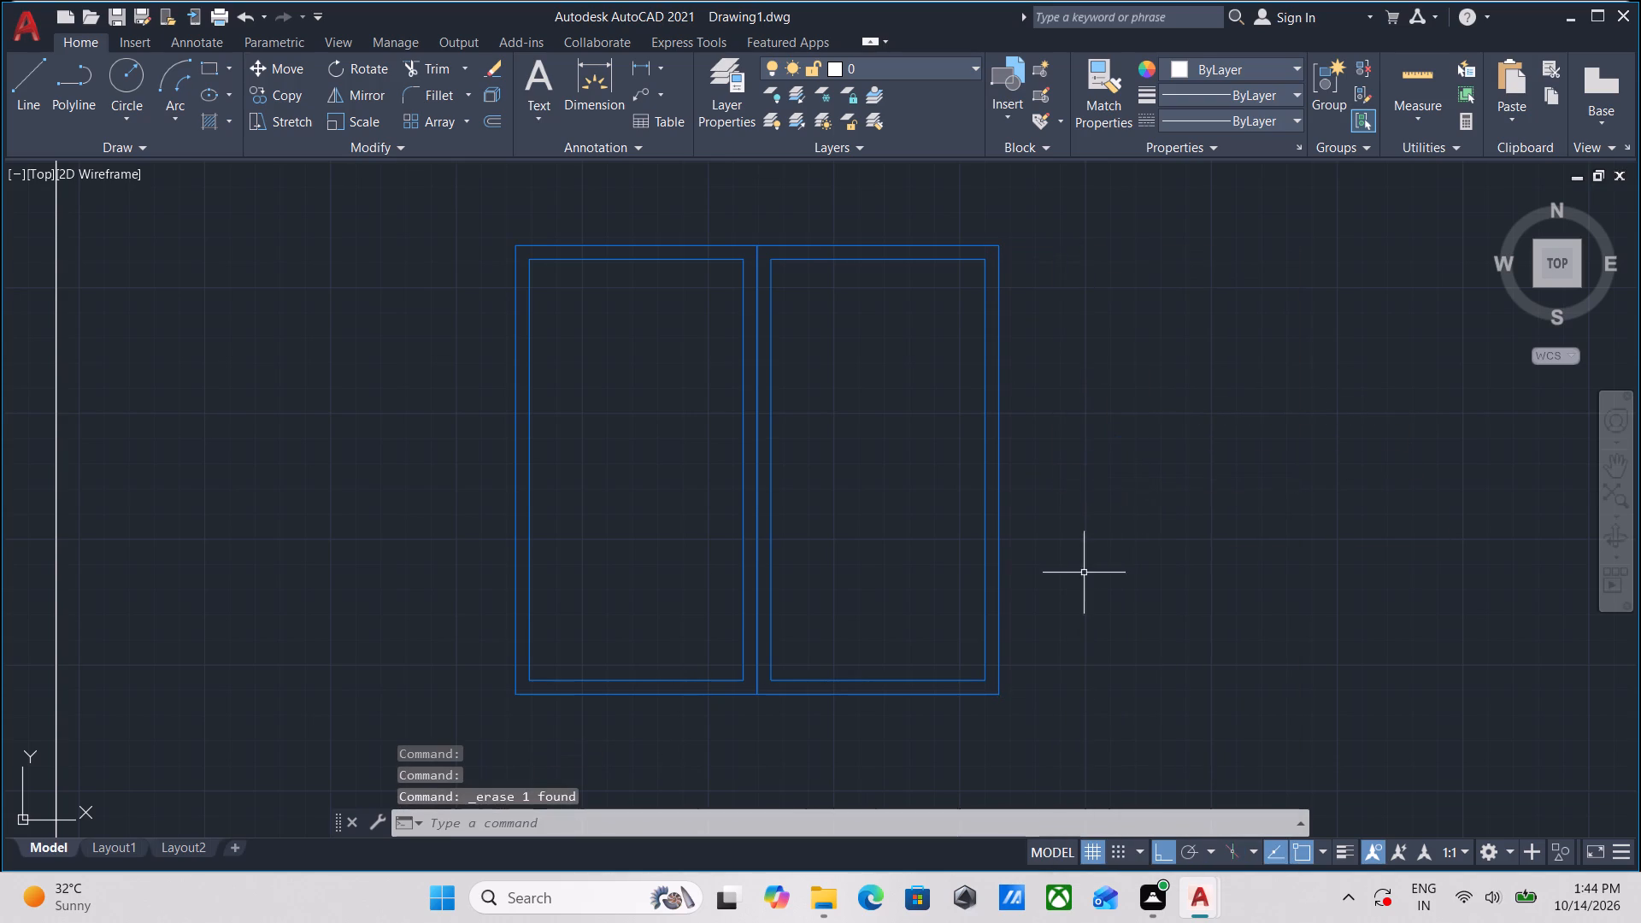
Stretch the lower part of the two-panel frame straight down by 4', using its upper-left corner as base point.
{"action": "middle_click_drag", "start_coordinate": [1079, 579], "coordinate": [1119, 430]}
{"action": "left_click_drag", "start_coordinate": [1139, 619], "coordinate": [1132, 619]}
{"action": "left_click", "coordinate": [492, 468]}
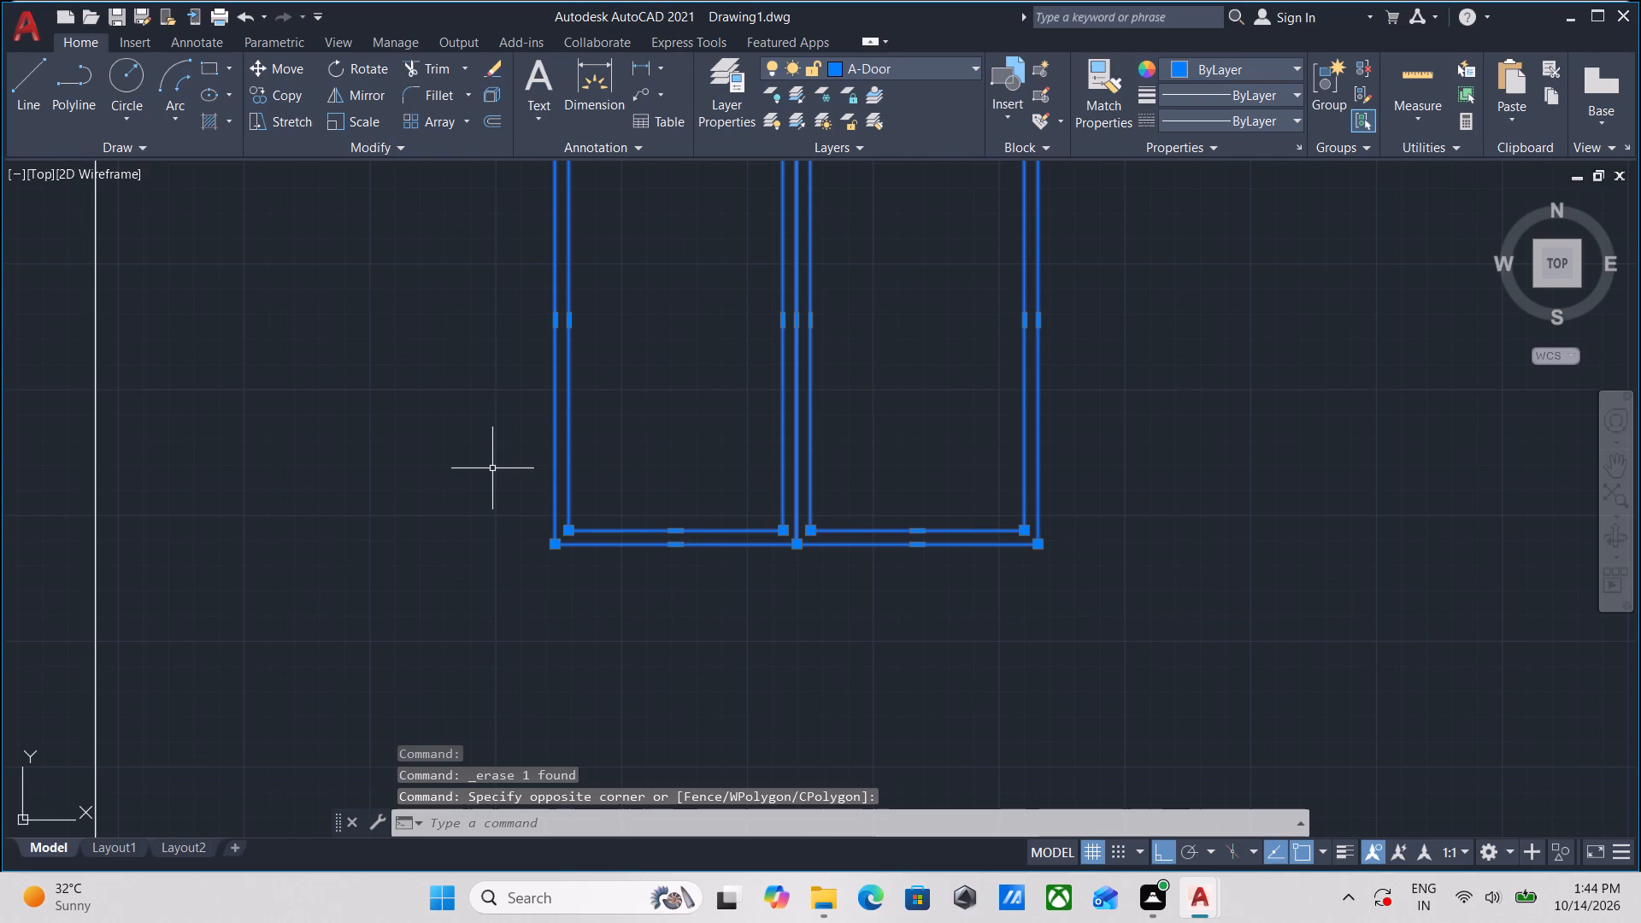
{"action": "type", "text": "STRE"}
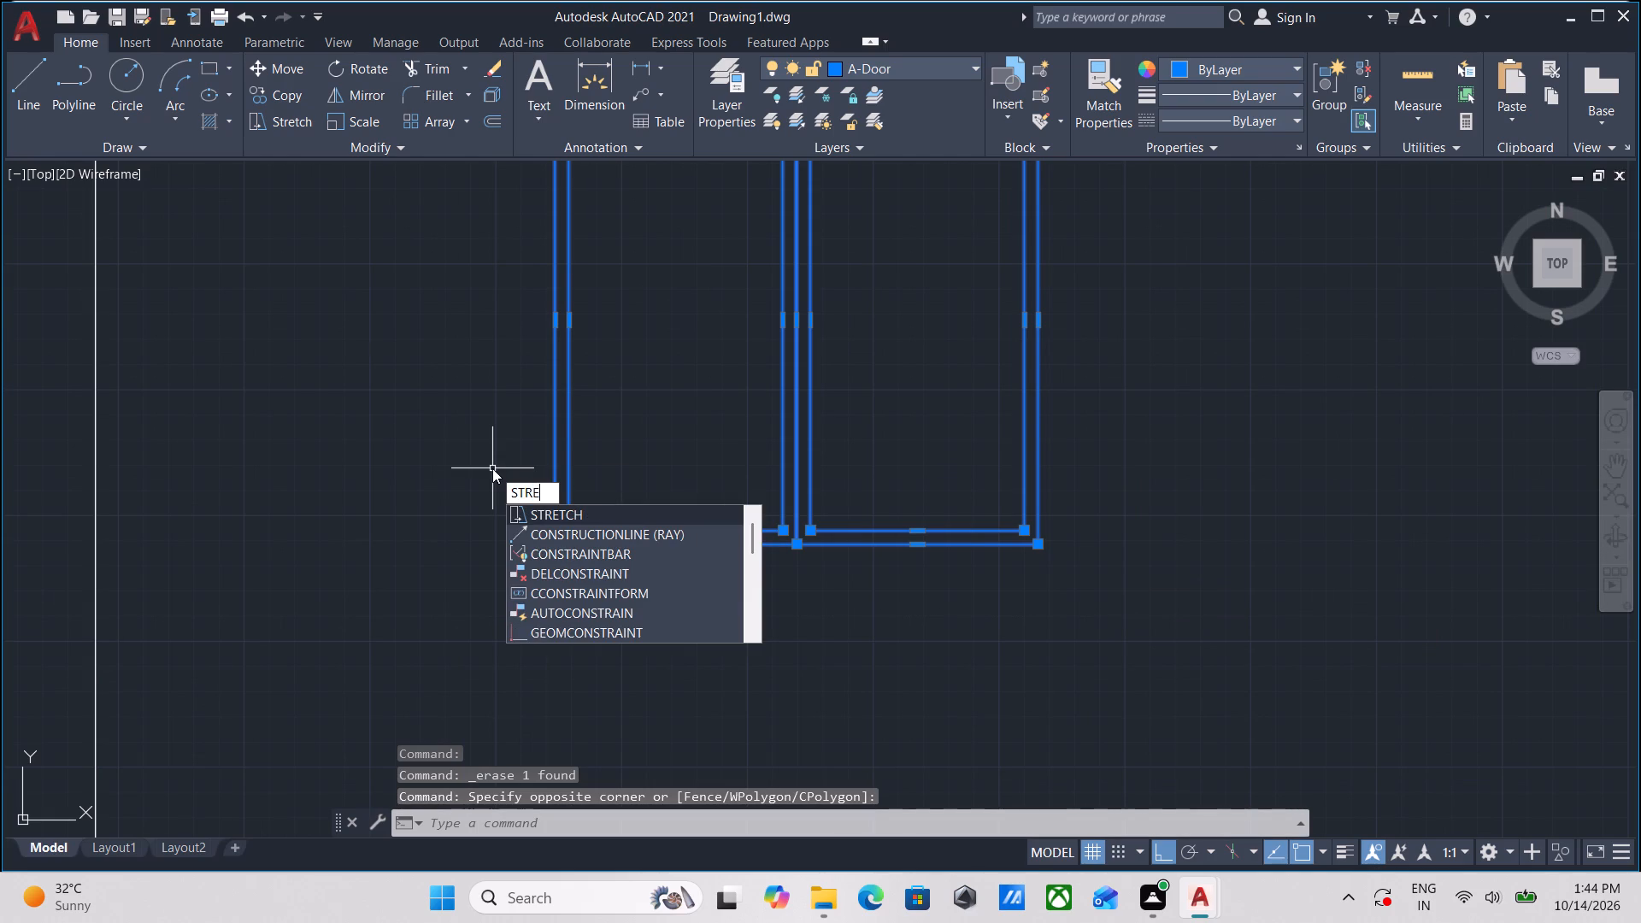
{"action": "key", "text": "Return"}
{"action": "scroll", "coordinate": [541, 479], "scroll_direction": "down", "scroll_amount": 2}
{"action": "middle_click_drag", "start_coordinate": [564, 526], "coordinate": [572, 643]}
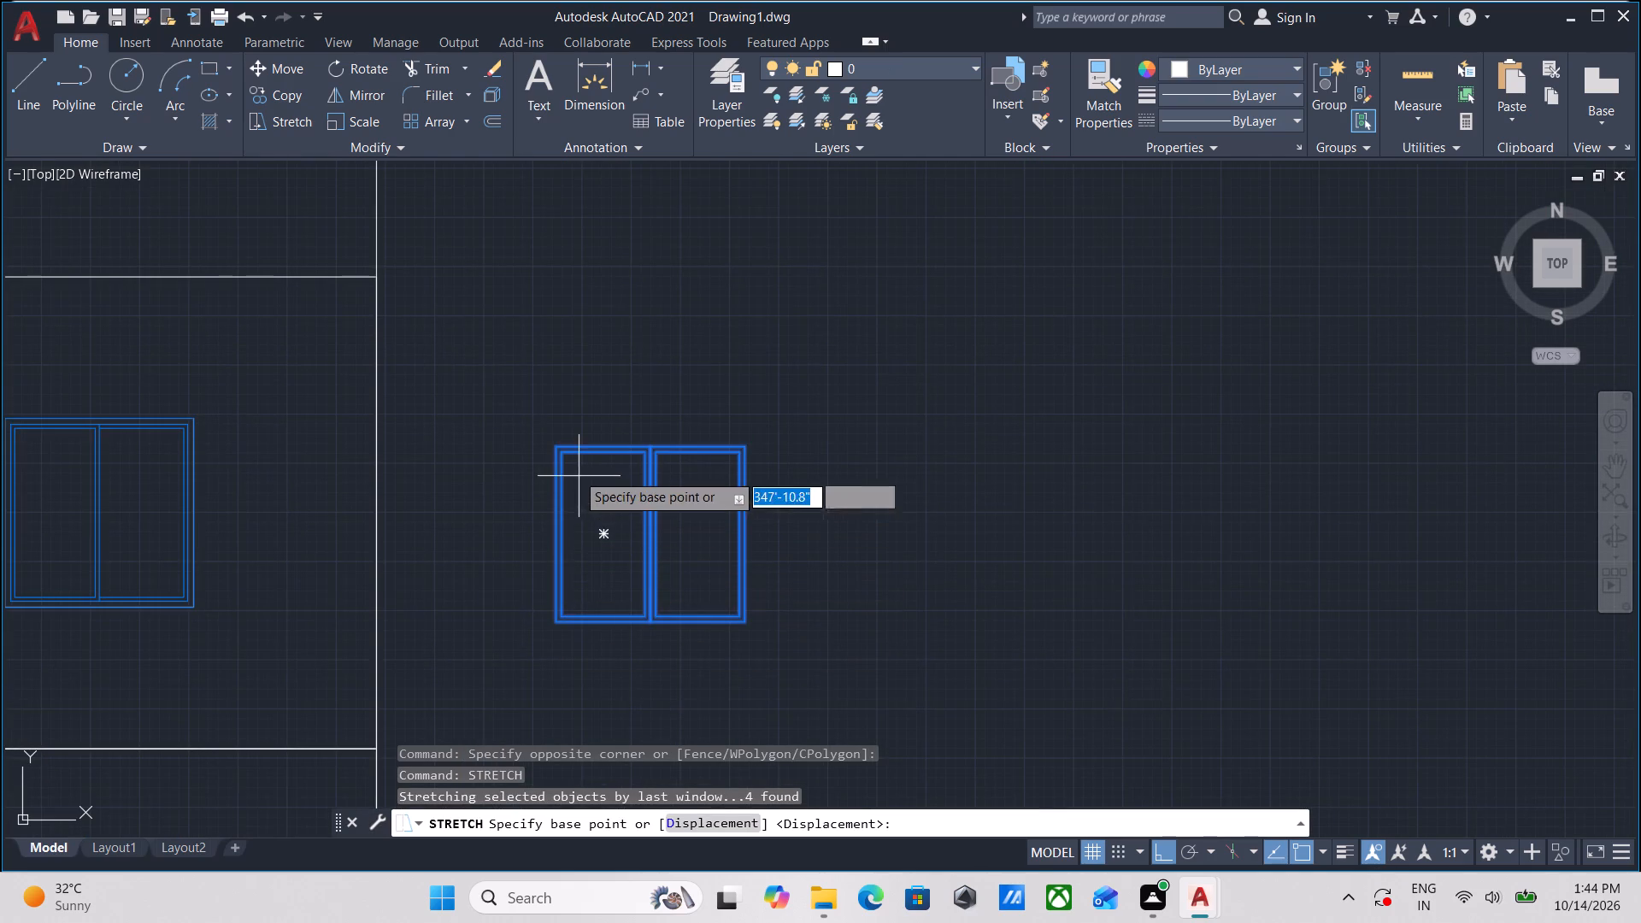
{"action": "scroll", "coordinate": [564, 444], "scroll_direction": "up", "scroll_amount": 3}
{"action": "left_click", "coordinate": [524, 449]}
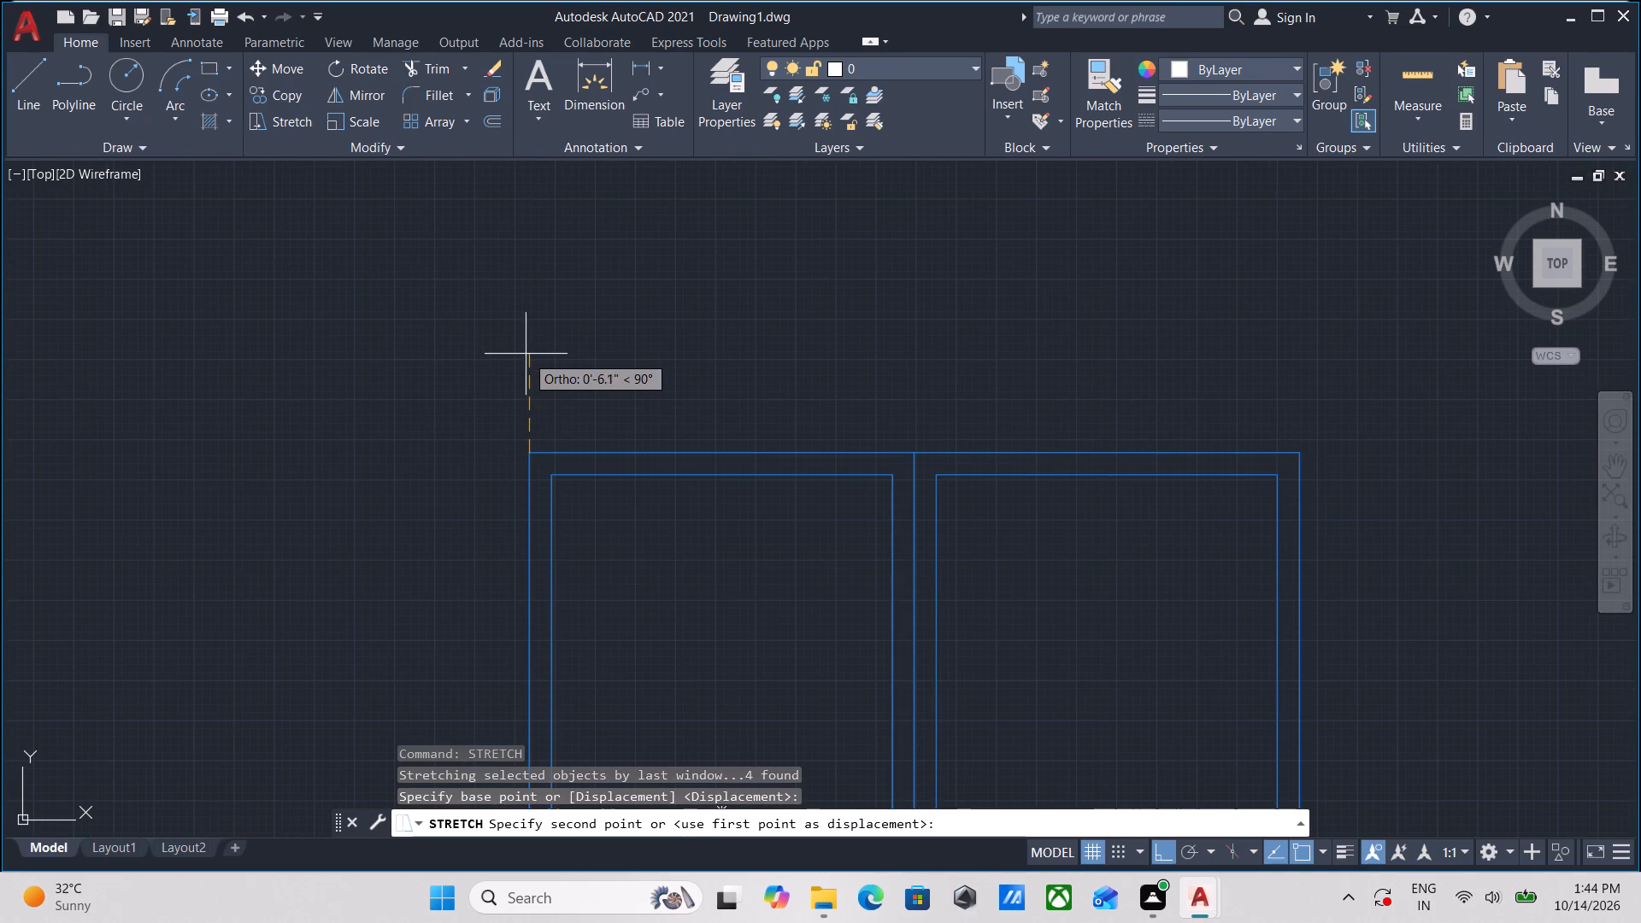
{"action": "scroll", "coordinate": [528, 393], "scroll_direction": "down", "scroll_amount": 2}
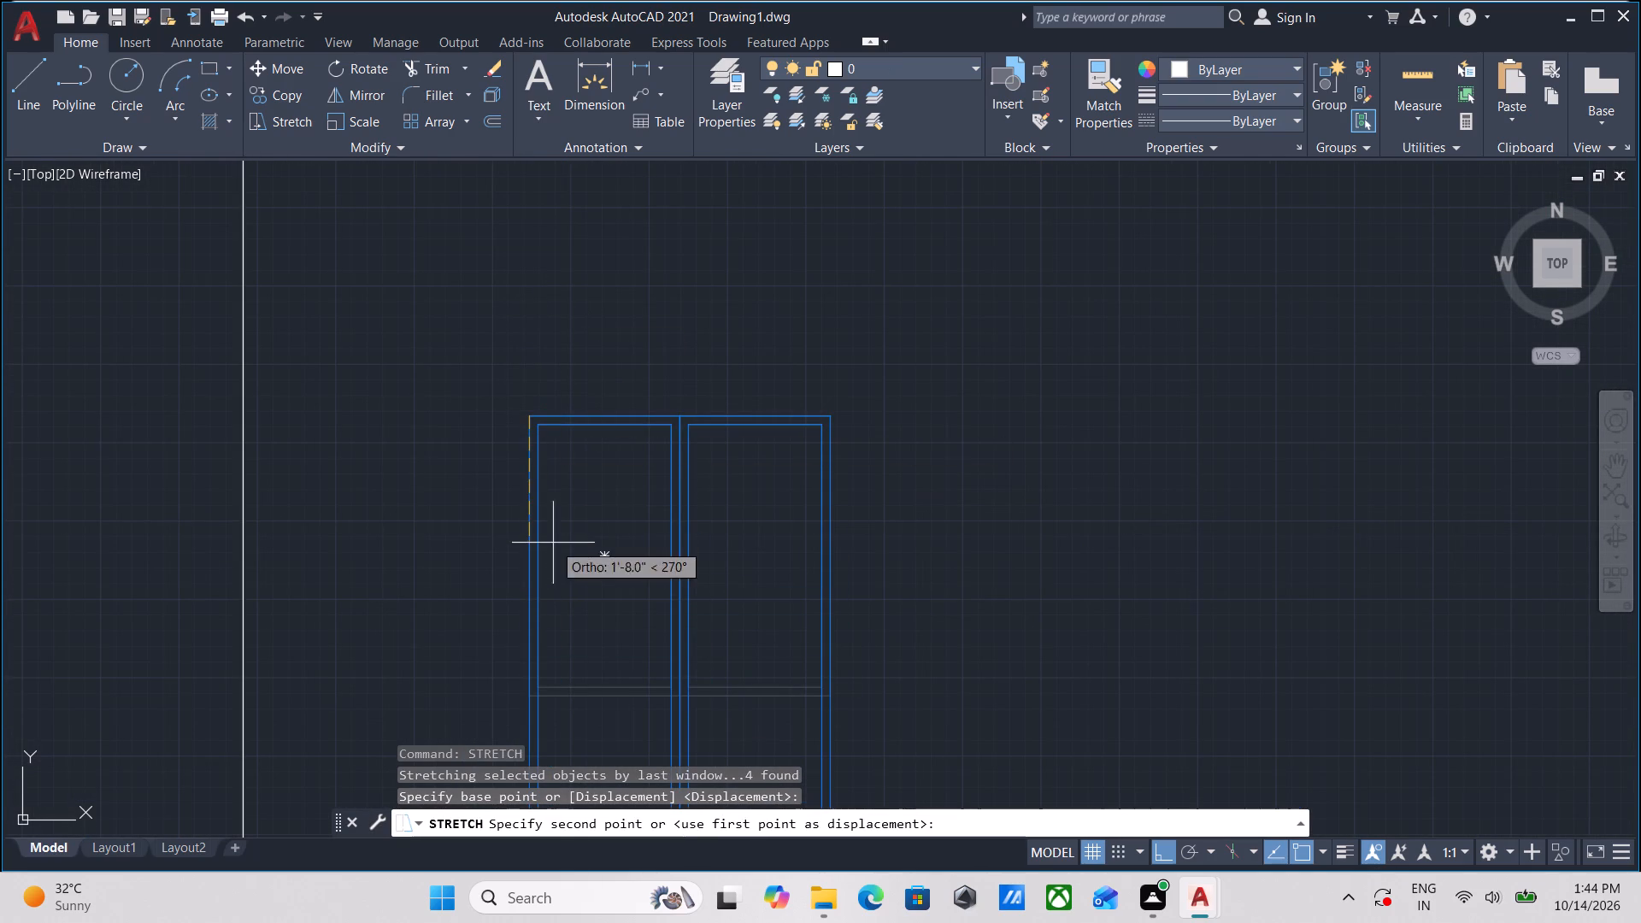
{"action": "middle_click_drag", "start_coordinate": [517, 515], "coordinate": [528, 370]}
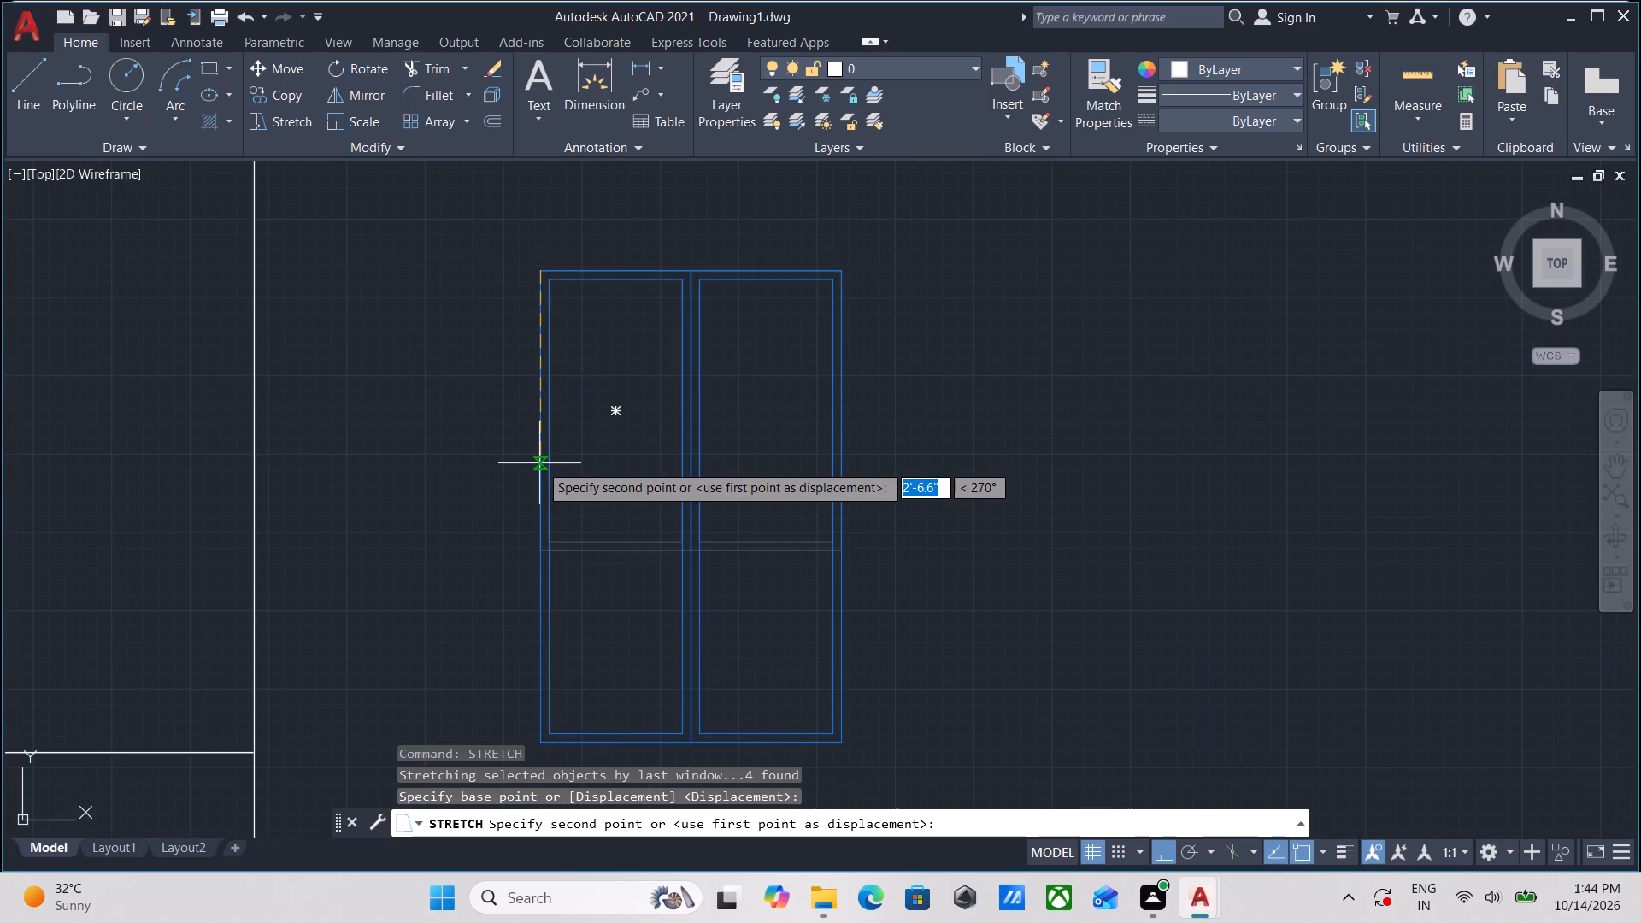
{"action": "scroll", "coordinate": [539, 463], "scroll_direction": "up", "scroll_amount": 1}
{"action": "scroll", "coordinate": [543, 457], "scroll_direction": "down", "scroll_amount": 2}
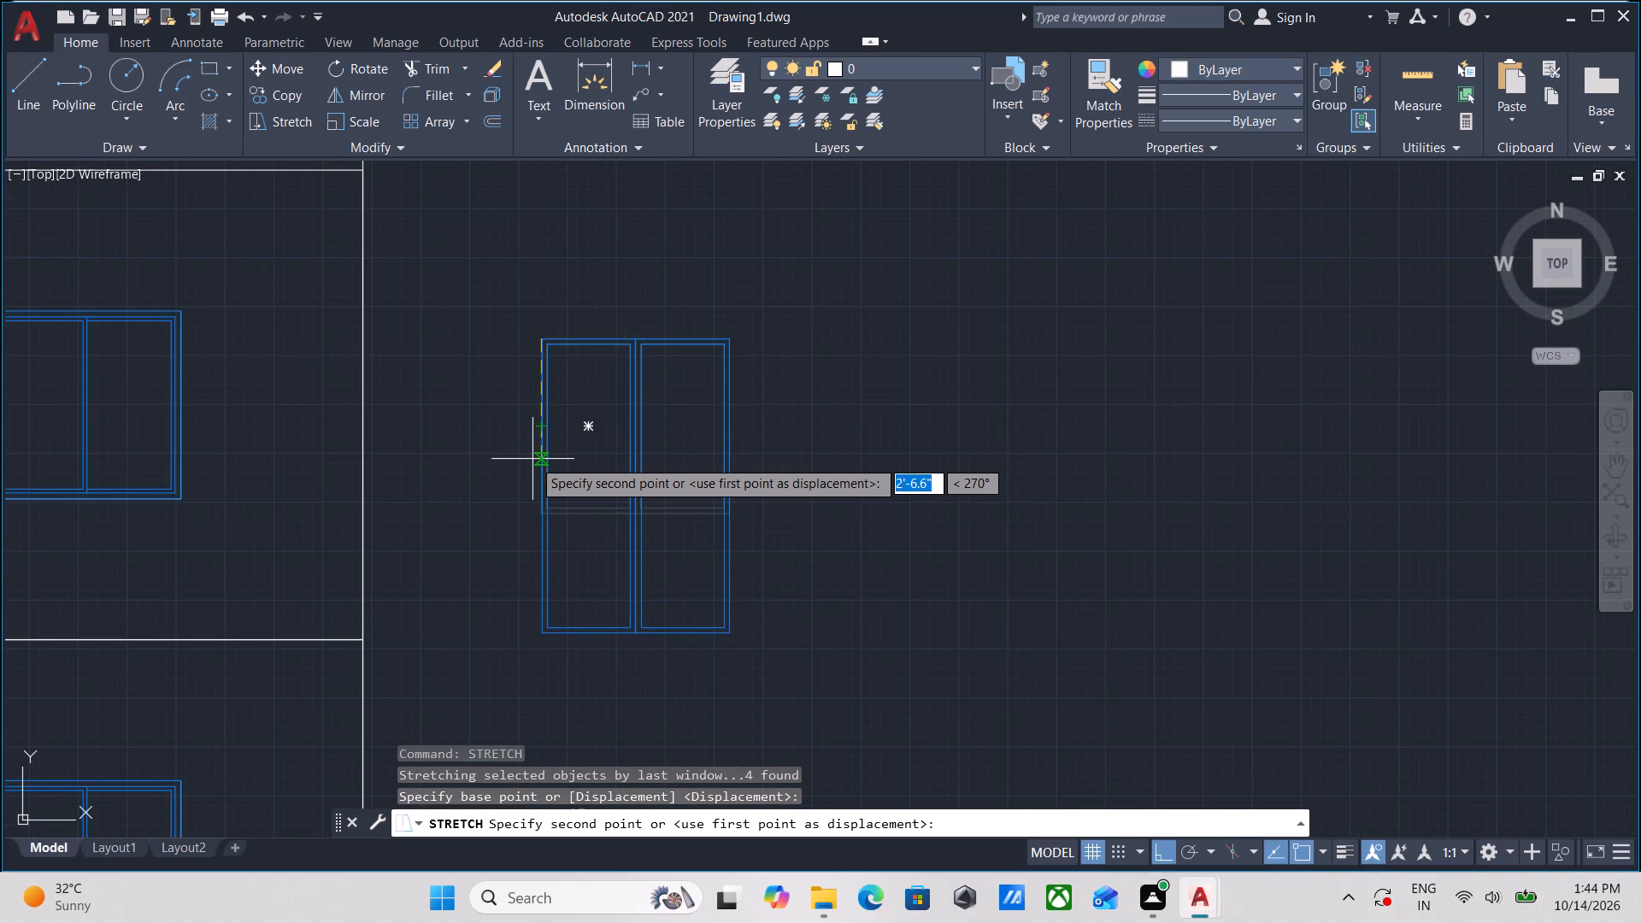
{"action": "type", "text": "4'"}
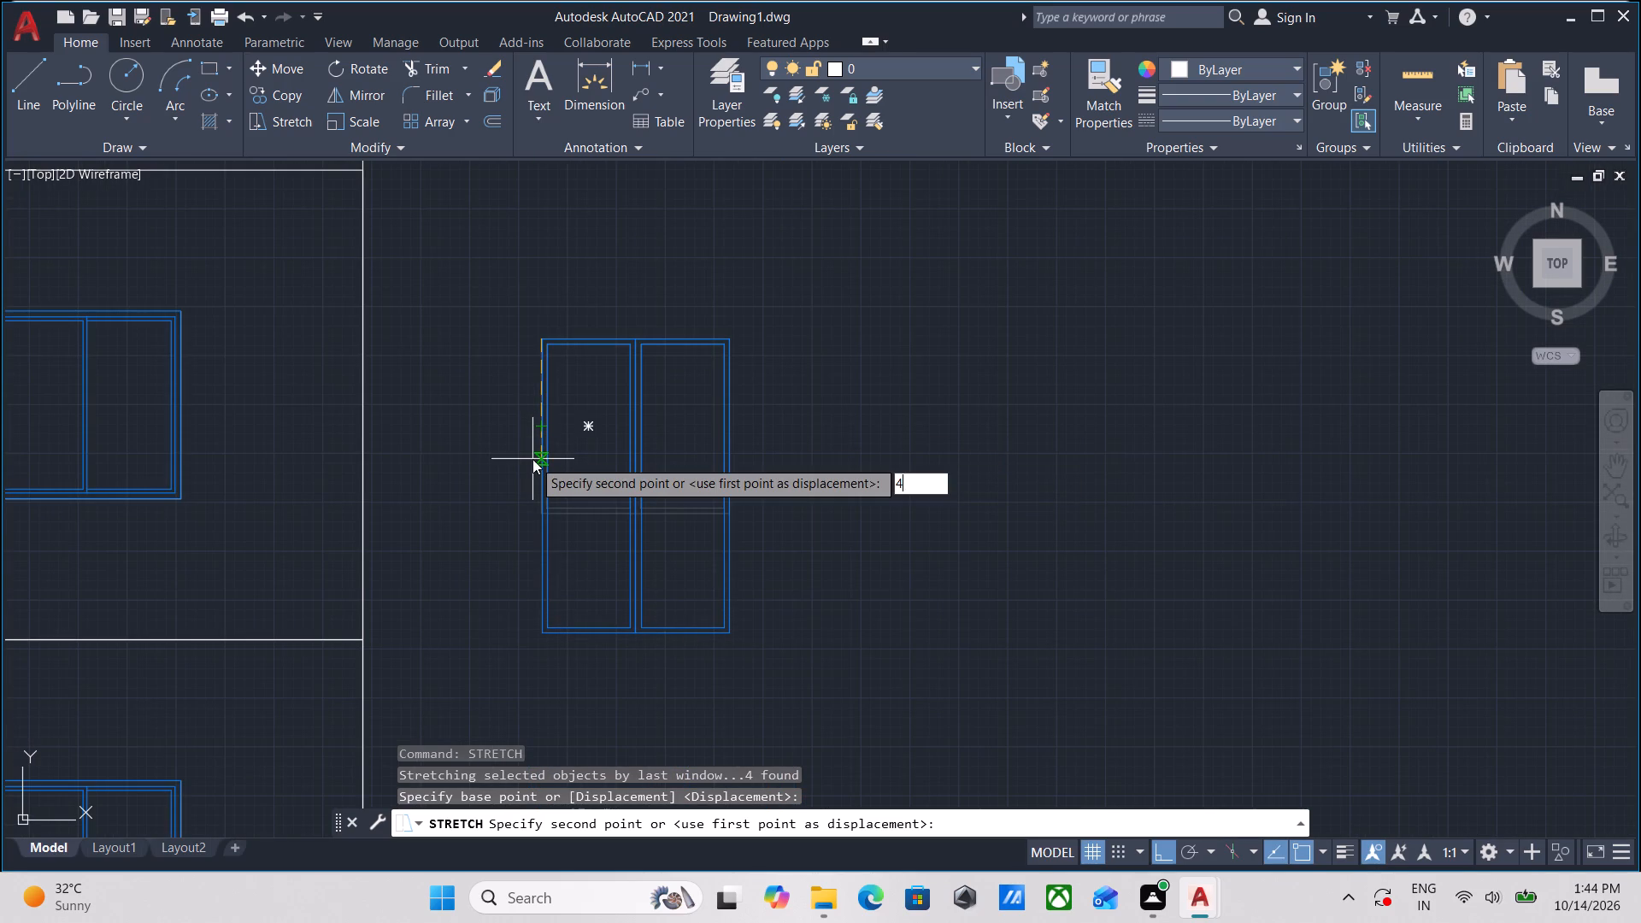
{"action": "key", "text": "Return"}
{"action": "scroll", "coordinate": [533, 459], "scroll_direction": "down", "scroll_amount": 1}
{"action": "middle_click_drag", "start_coordinate": [546, 441], "coordinate": [573, 390]}
{"action": "key", "text": "Escape"}
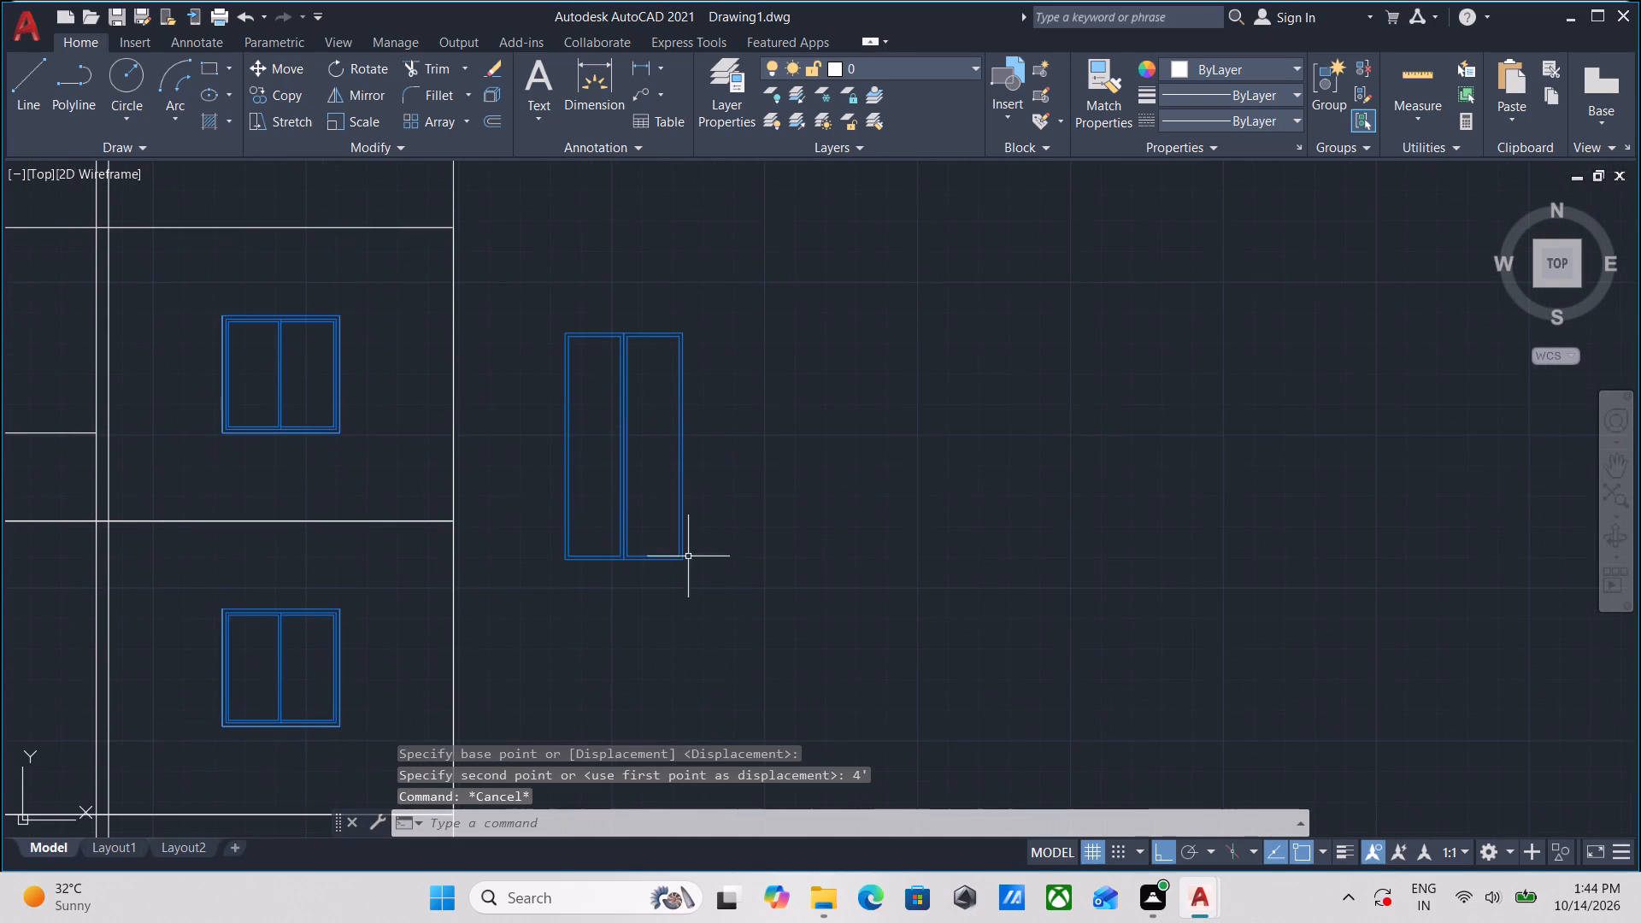
Group all objects of the stretched two-panel frame.
{"action": "left_click", "coordinate": [725, 612]}
{"action": "left_click", "coordinate": [538, 271]}
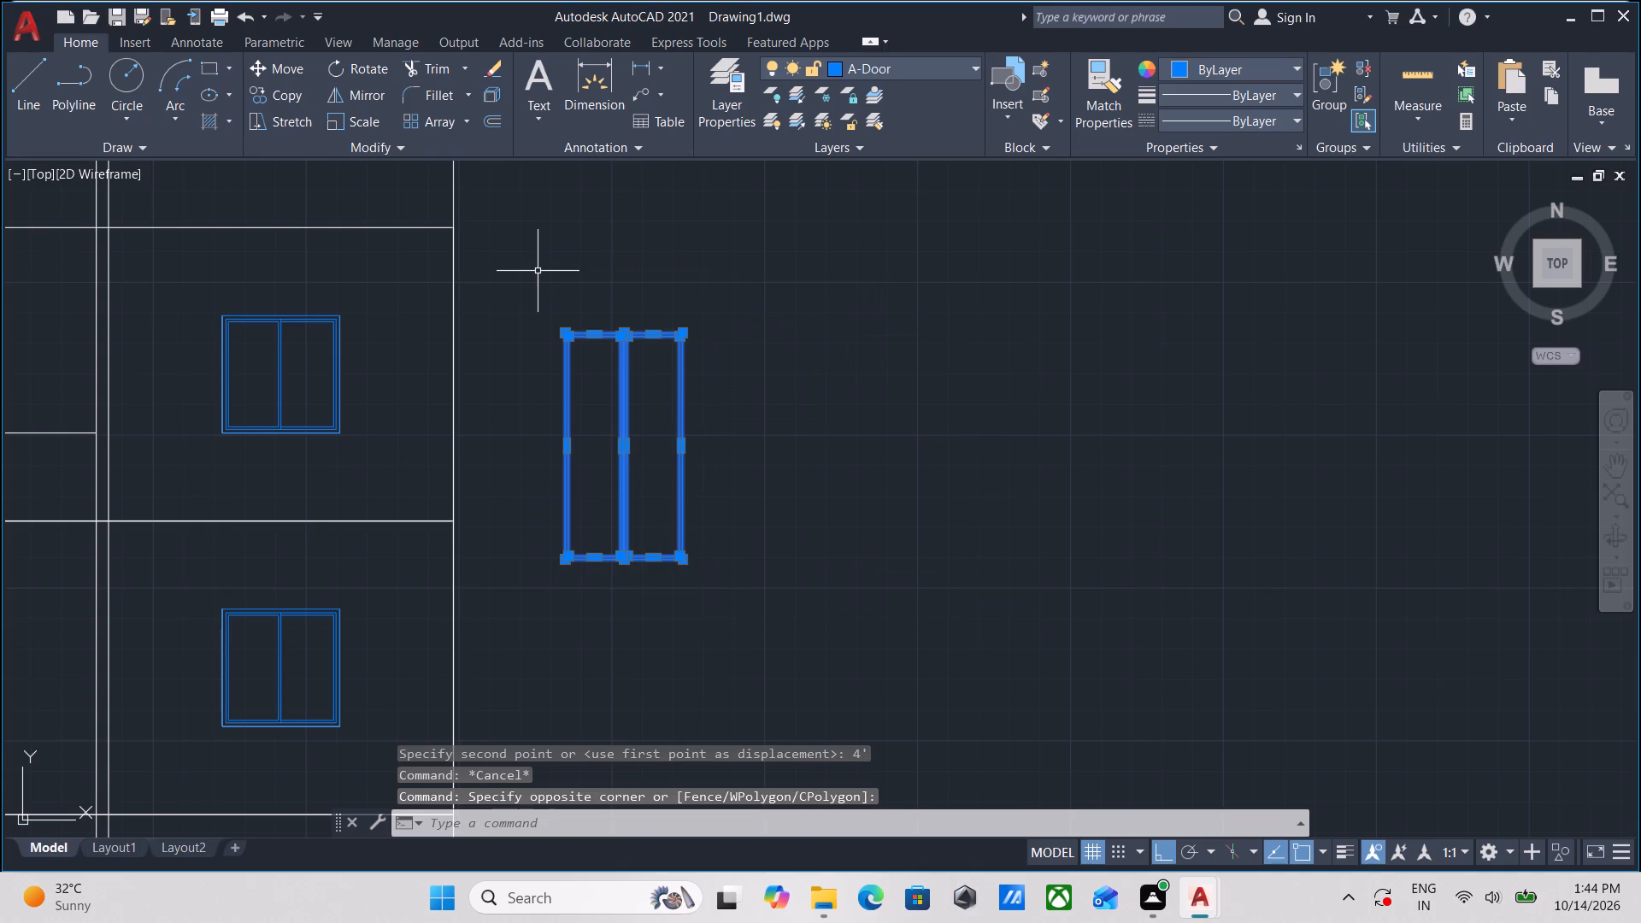
{"action": "key", "text": "g"}
{"action": "key", "text": "Return"}
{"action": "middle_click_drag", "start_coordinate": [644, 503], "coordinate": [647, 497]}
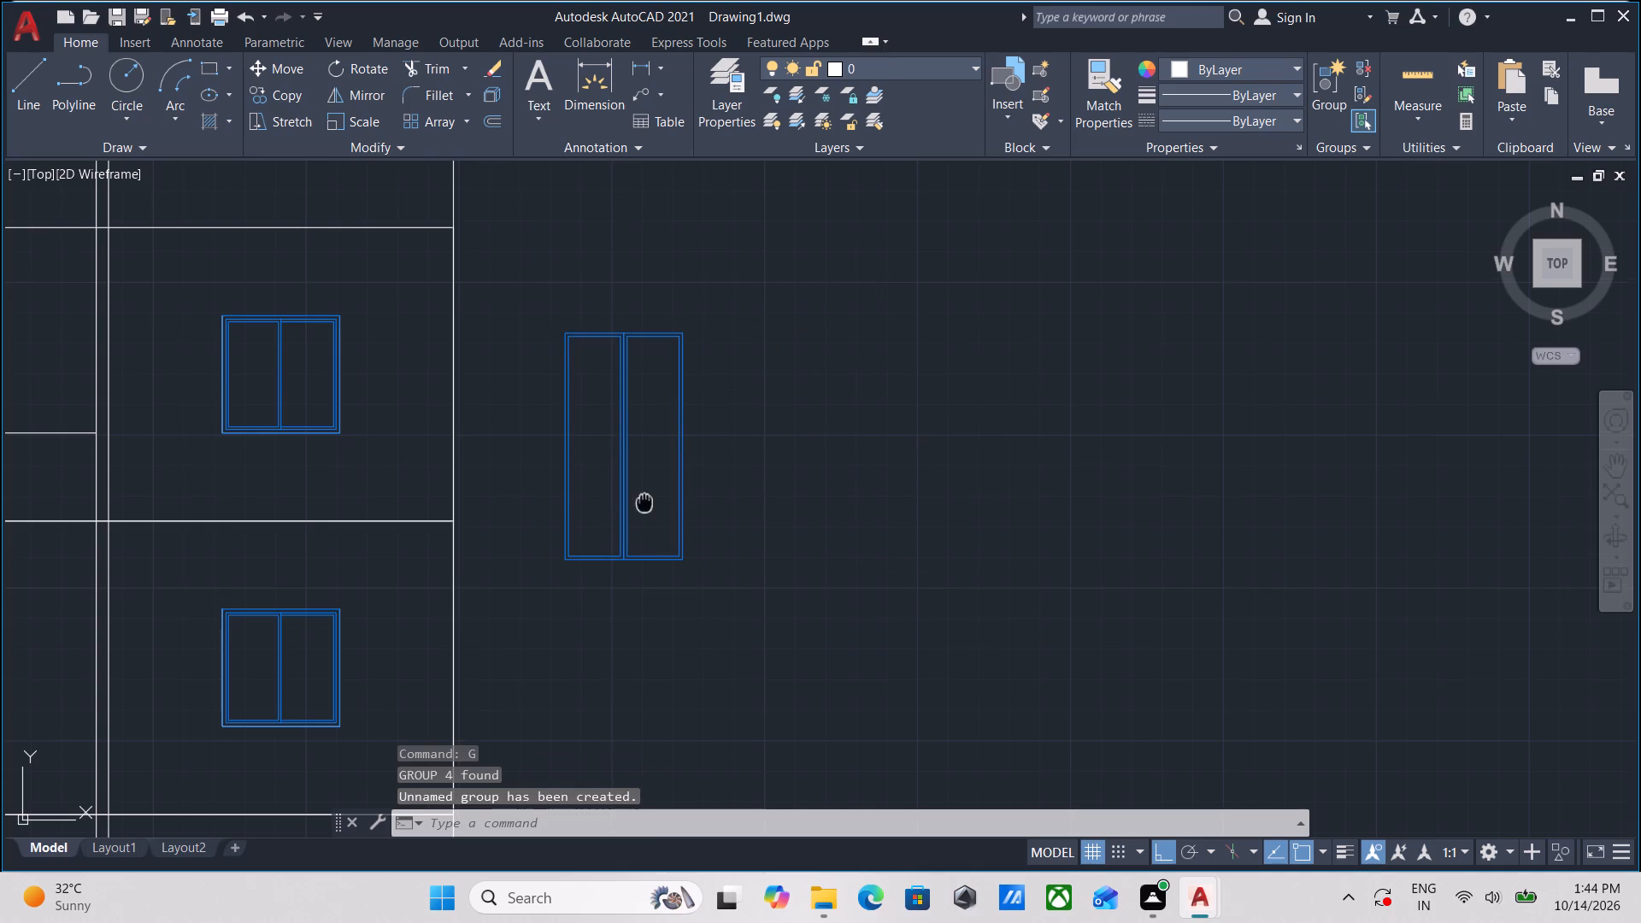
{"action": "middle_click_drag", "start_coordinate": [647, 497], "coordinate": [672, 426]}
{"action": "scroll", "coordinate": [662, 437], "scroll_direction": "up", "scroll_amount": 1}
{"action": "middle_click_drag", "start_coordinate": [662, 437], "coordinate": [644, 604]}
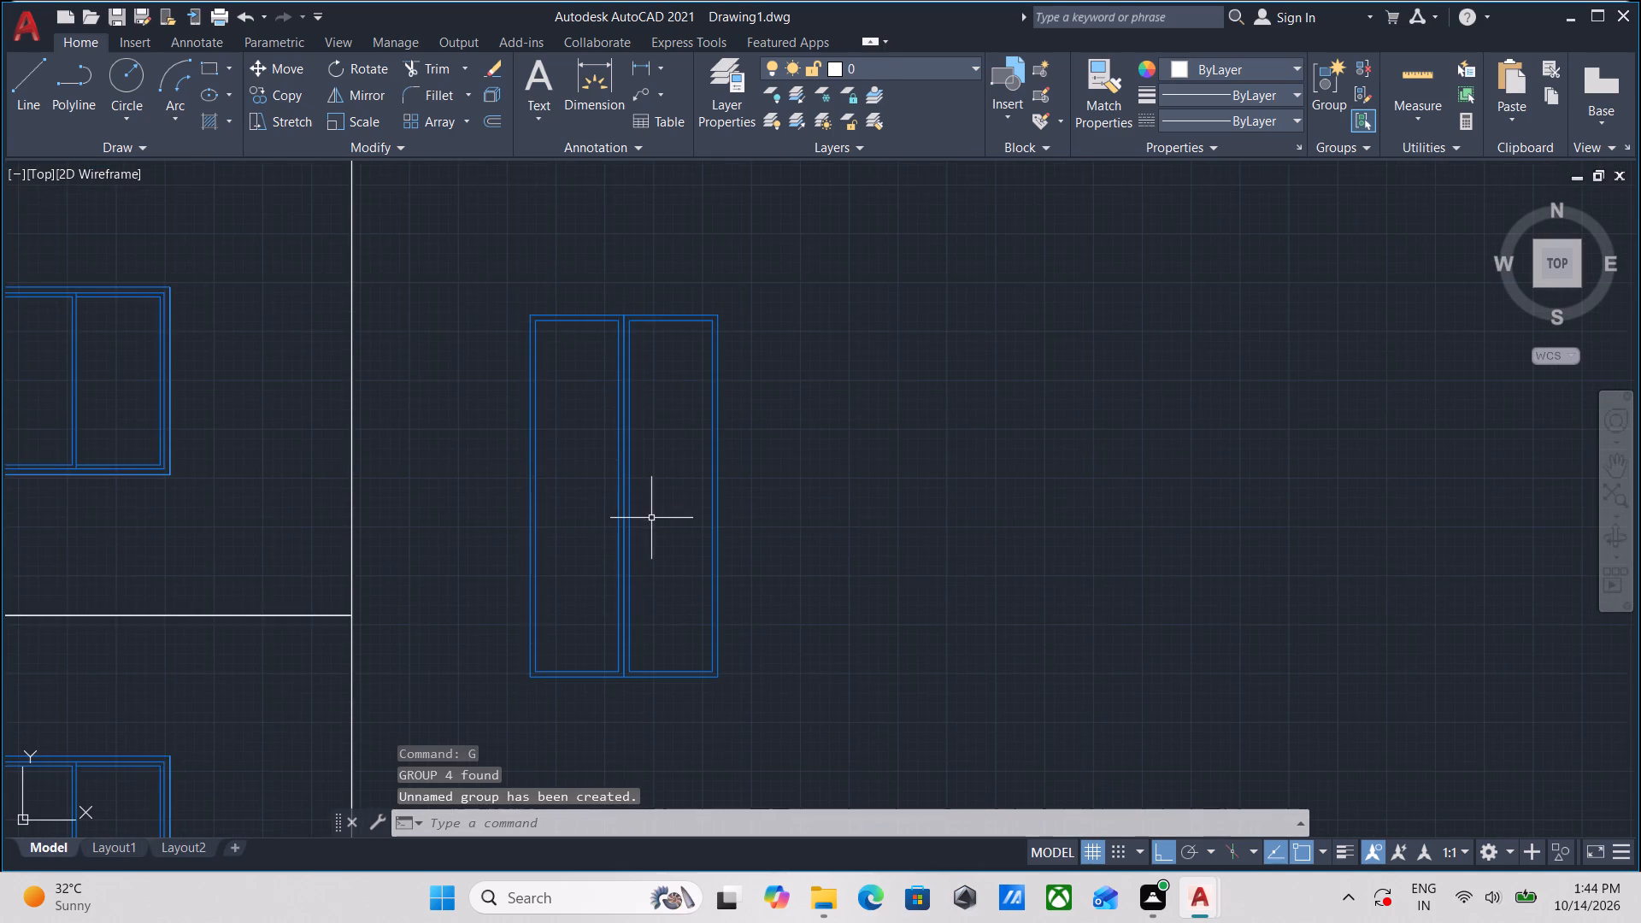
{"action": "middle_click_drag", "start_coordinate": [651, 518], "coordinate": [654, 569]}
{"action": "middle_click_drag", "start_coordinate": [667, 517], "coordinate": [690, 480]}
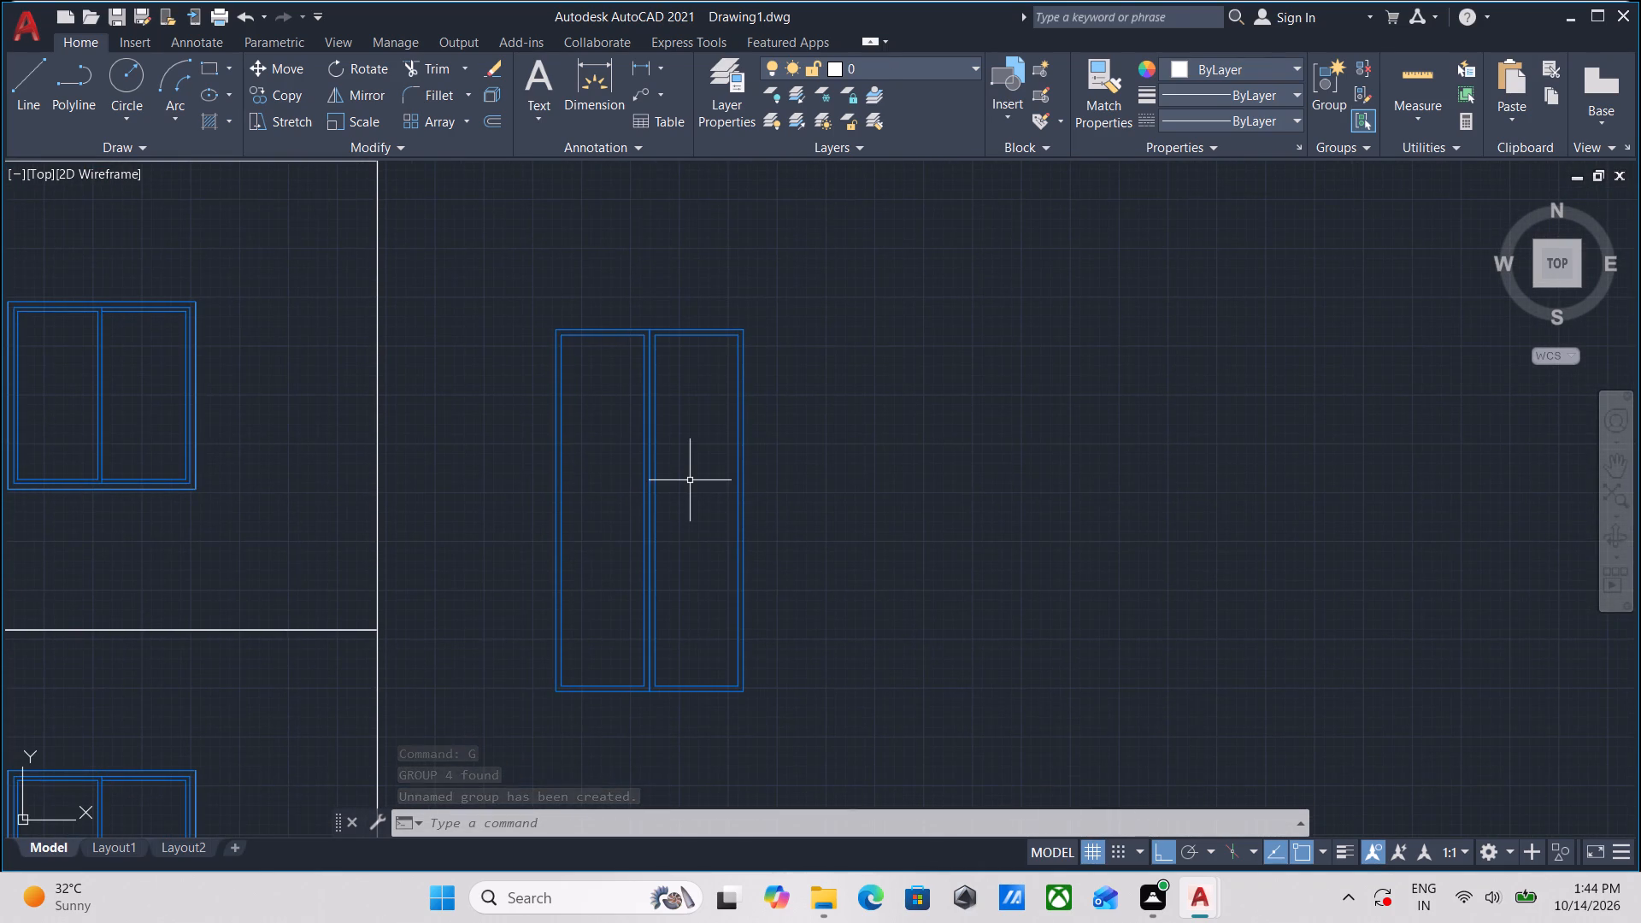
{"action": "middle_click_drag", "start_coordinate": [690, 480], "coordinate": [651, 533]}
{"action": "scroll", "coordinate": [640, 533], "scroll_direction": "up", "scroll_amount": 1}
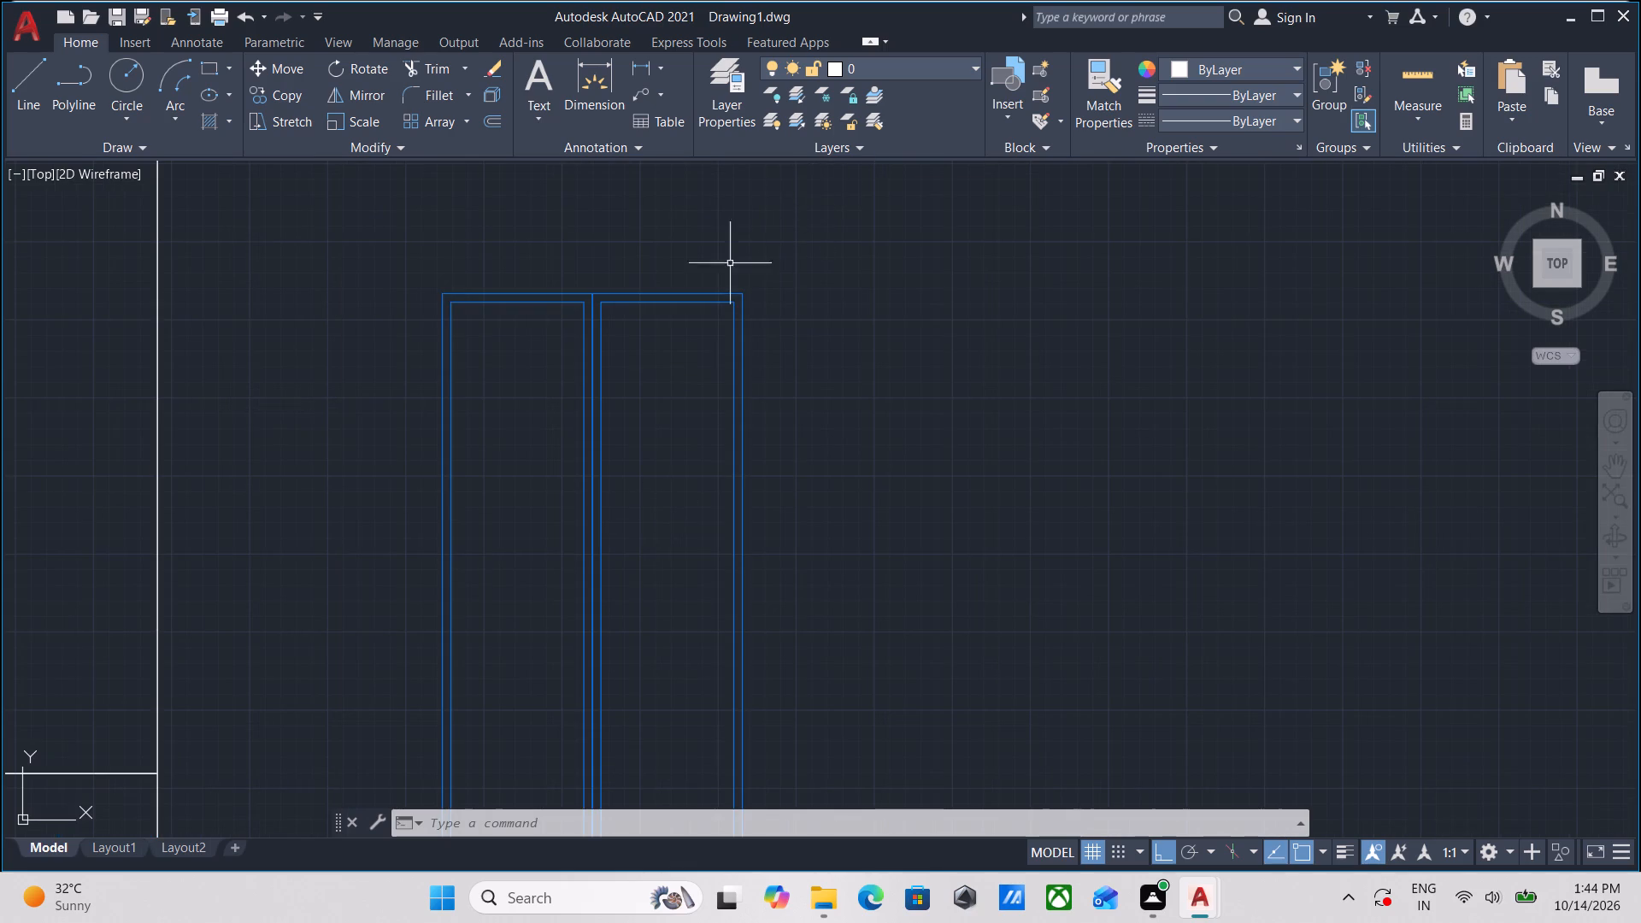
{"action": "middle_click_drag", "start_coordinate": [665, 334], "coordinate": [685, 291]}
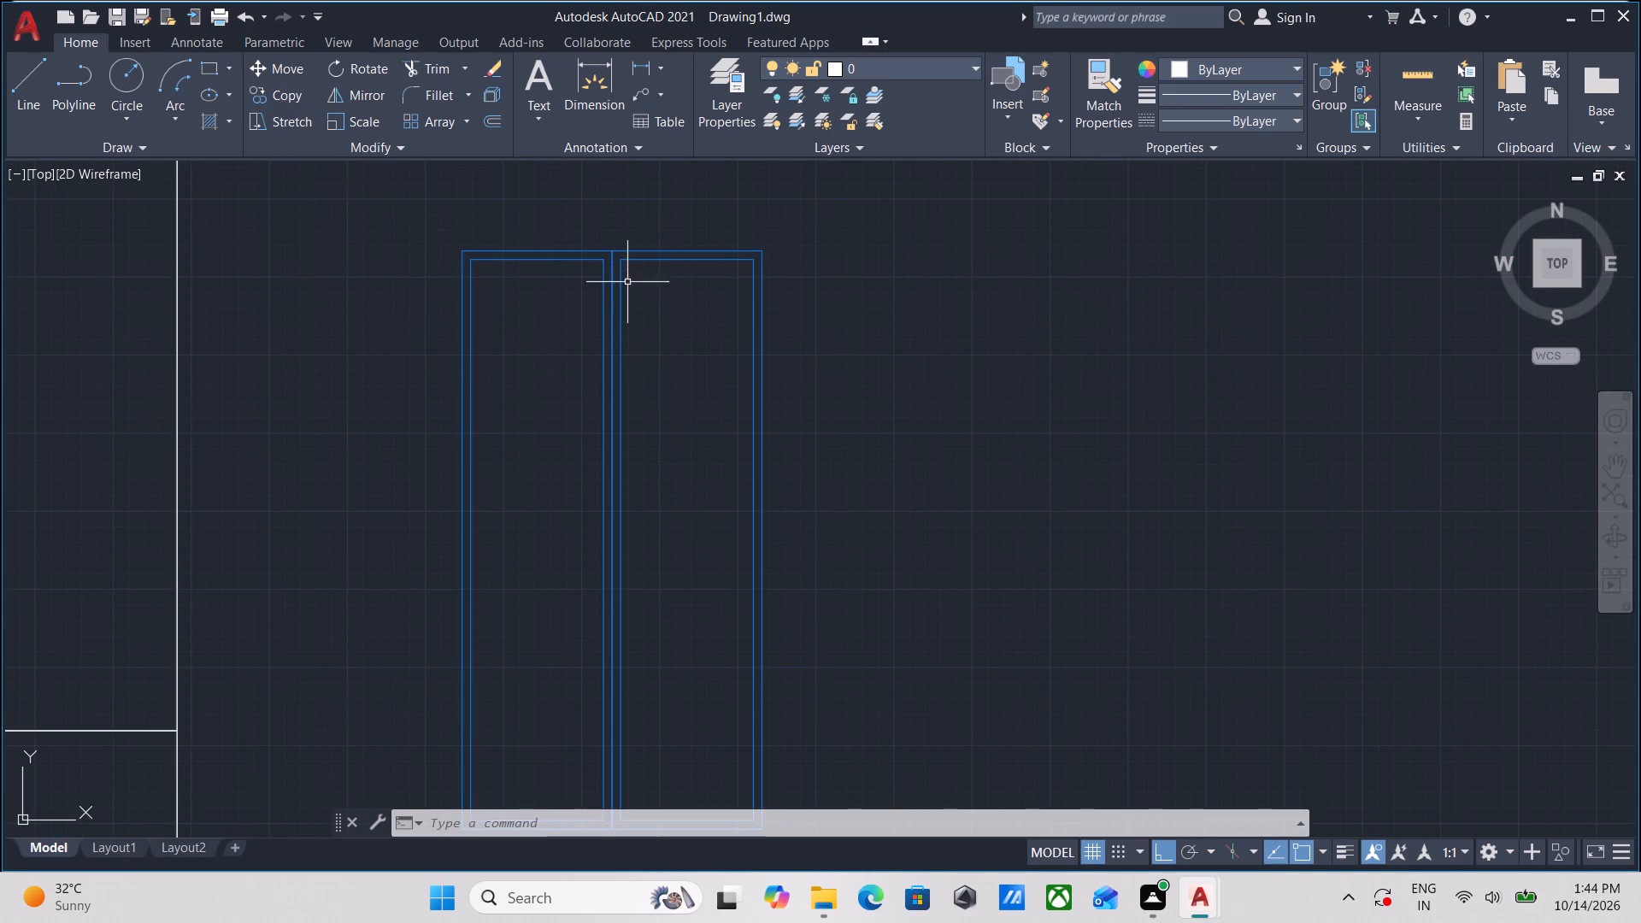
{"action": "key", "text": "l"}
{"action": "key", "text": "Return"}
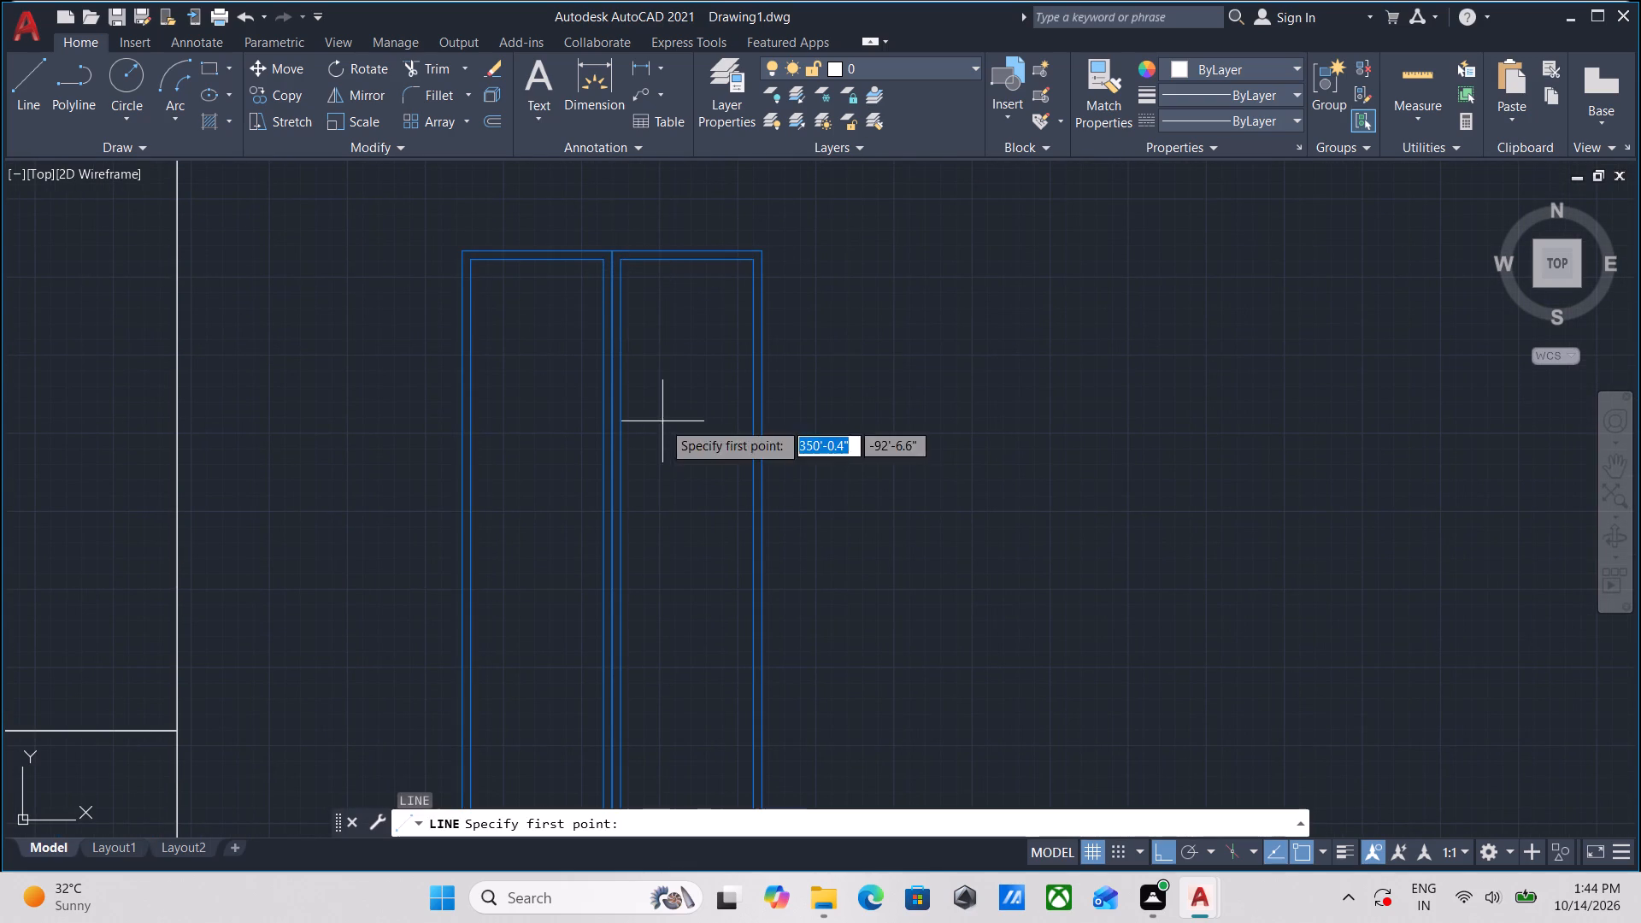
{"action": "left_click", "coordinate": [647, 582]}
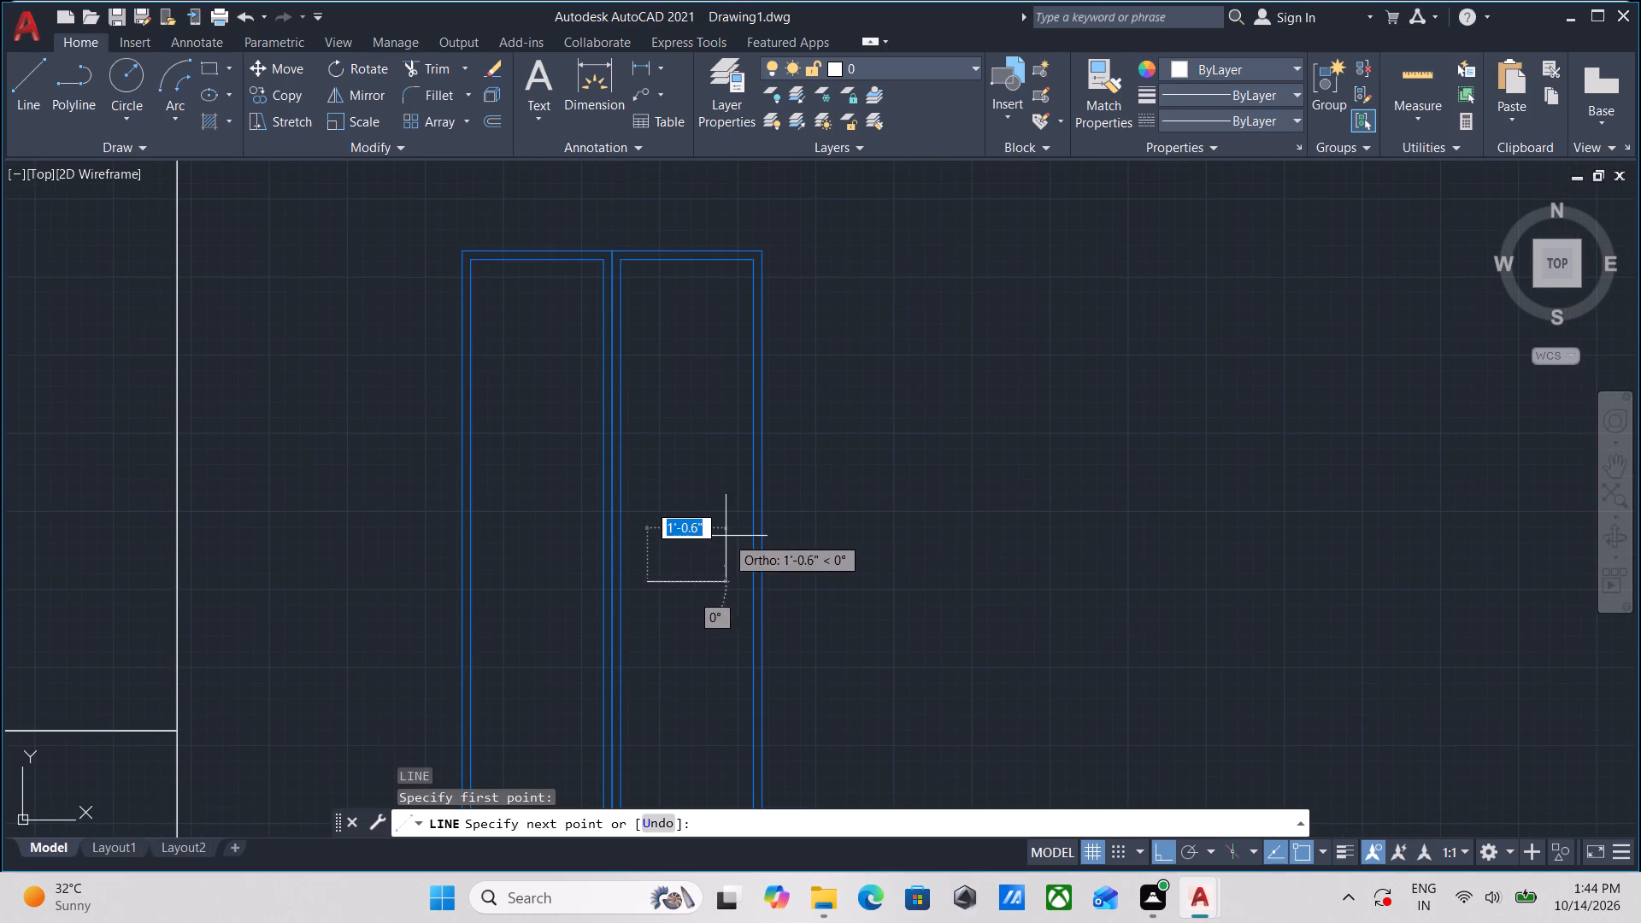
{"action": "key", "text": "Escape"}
Make A-Door the current layer.
{"action": "left_click", "coordinate": [835, 62]}
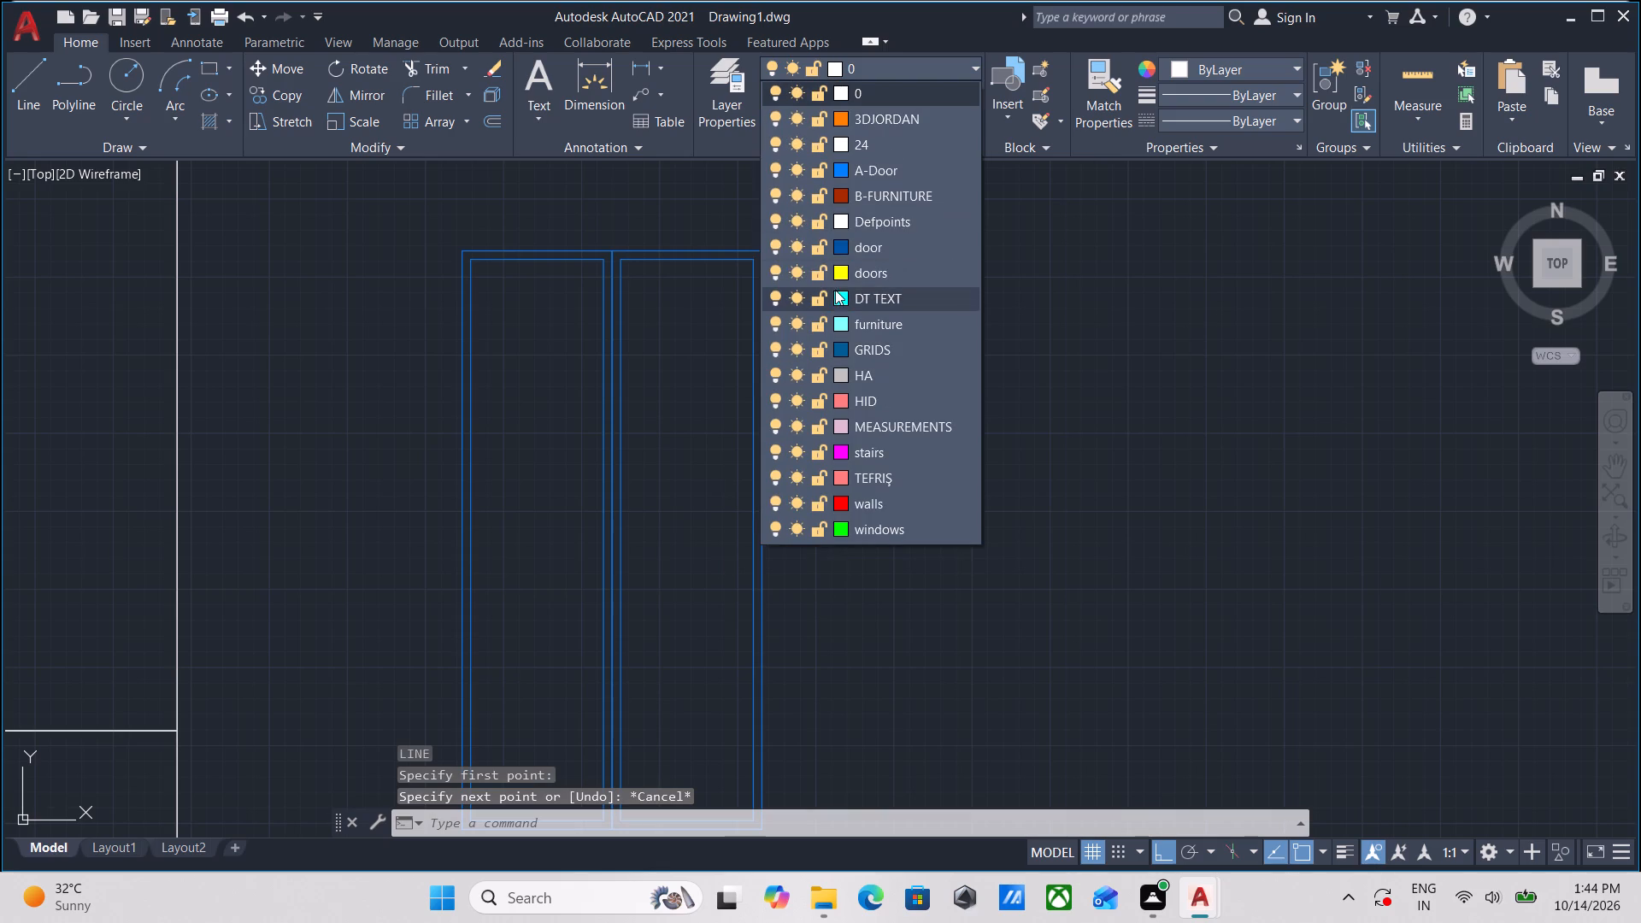
{"action": "left_click", "coordinate": [848, 173]}
{"action": "left_click", "coordinate": [791, 608]}
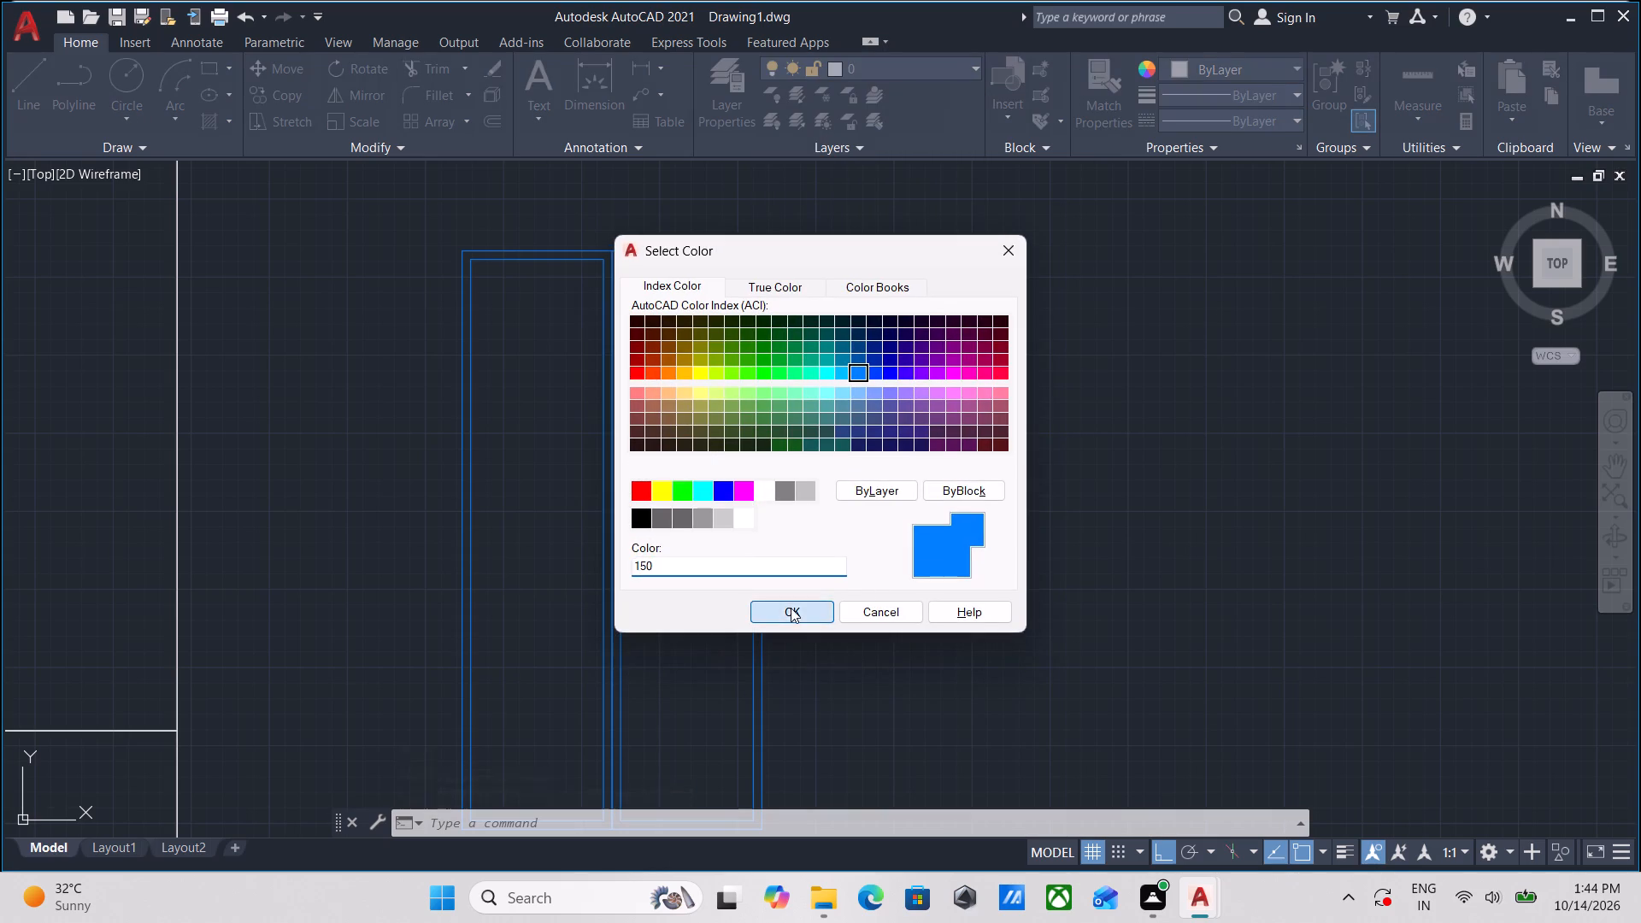
{"action": "left_click", "coordinate": [839, 62]}
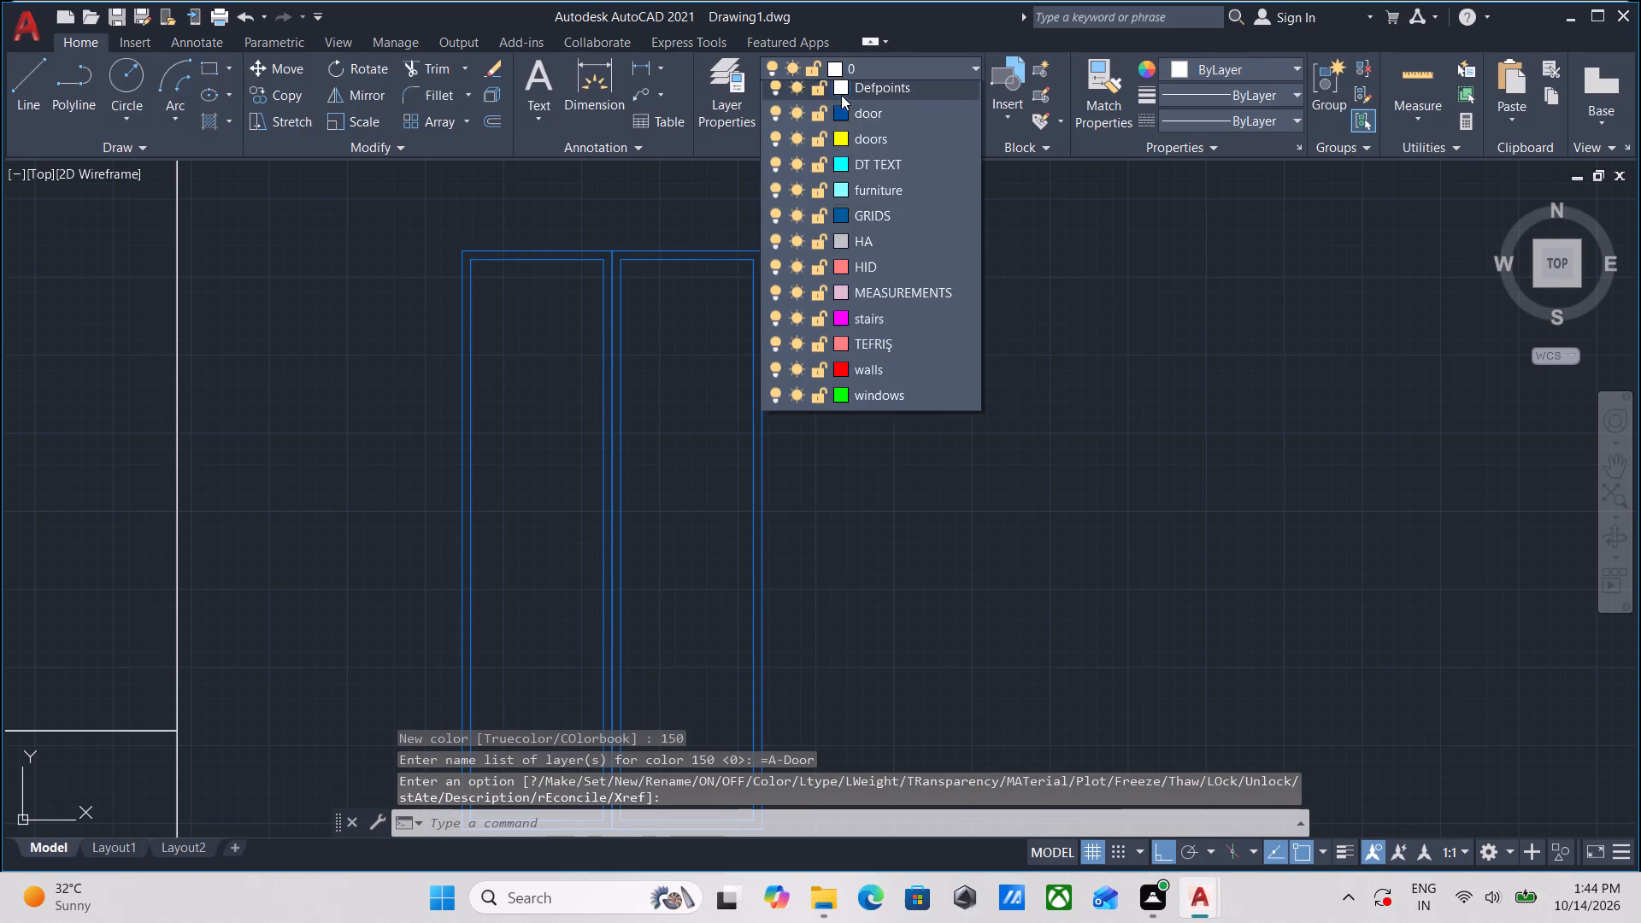
{"action": "left_click", "coordinate": [921, 68]}
{"action": "left_click", "coordinate": [921, 67]}
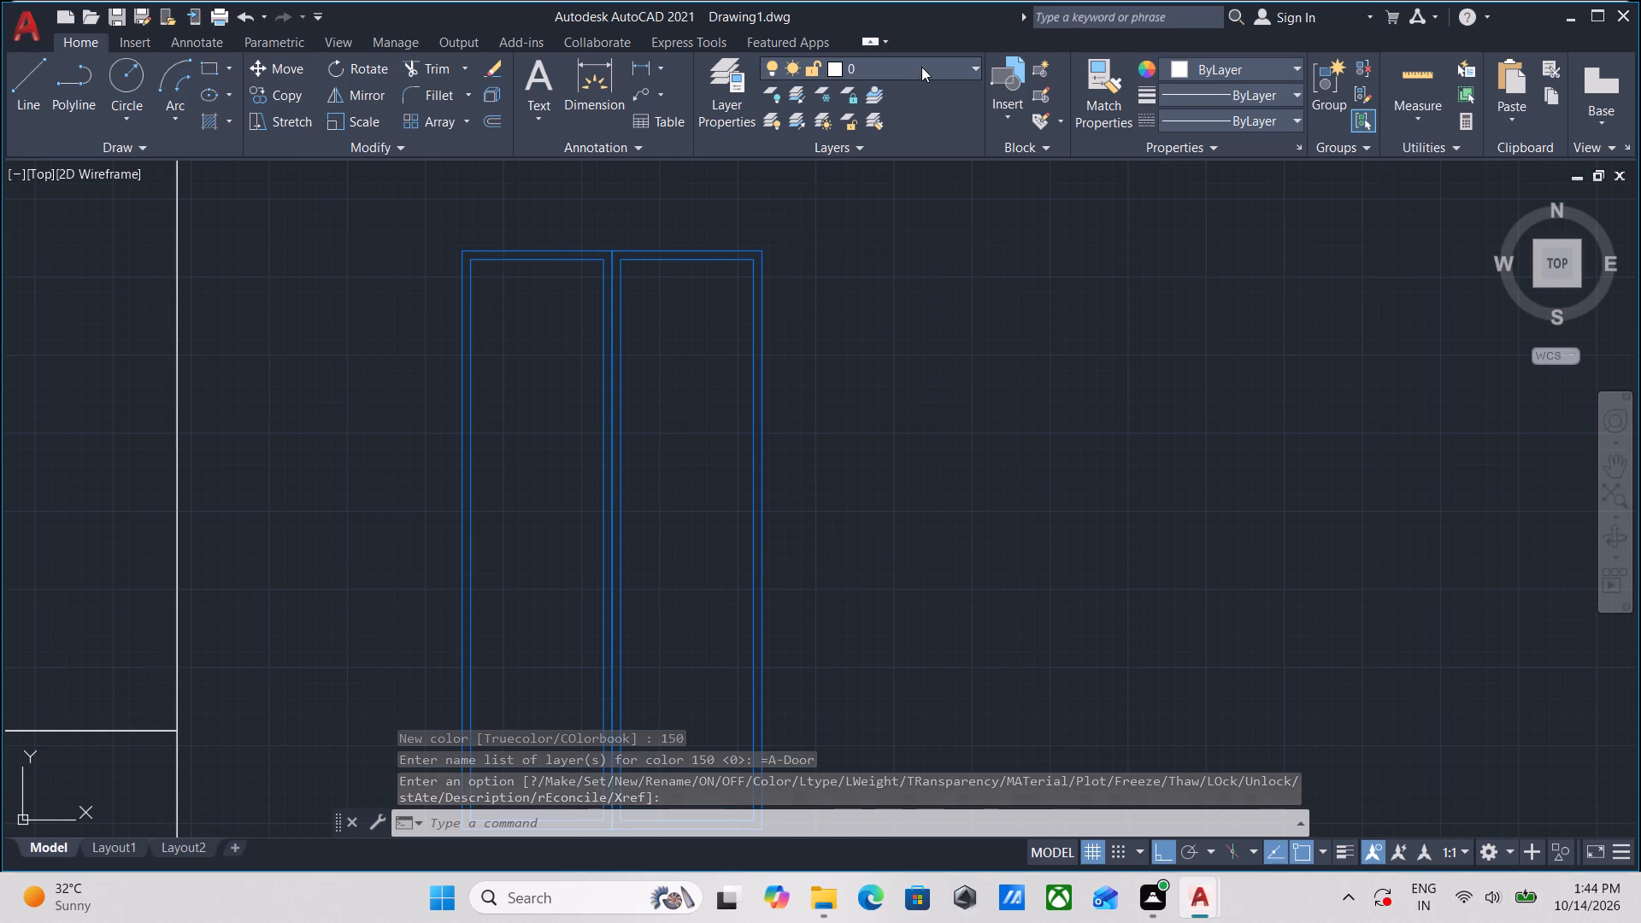
{"action": "left_click", "coordinate": [885, 166]}
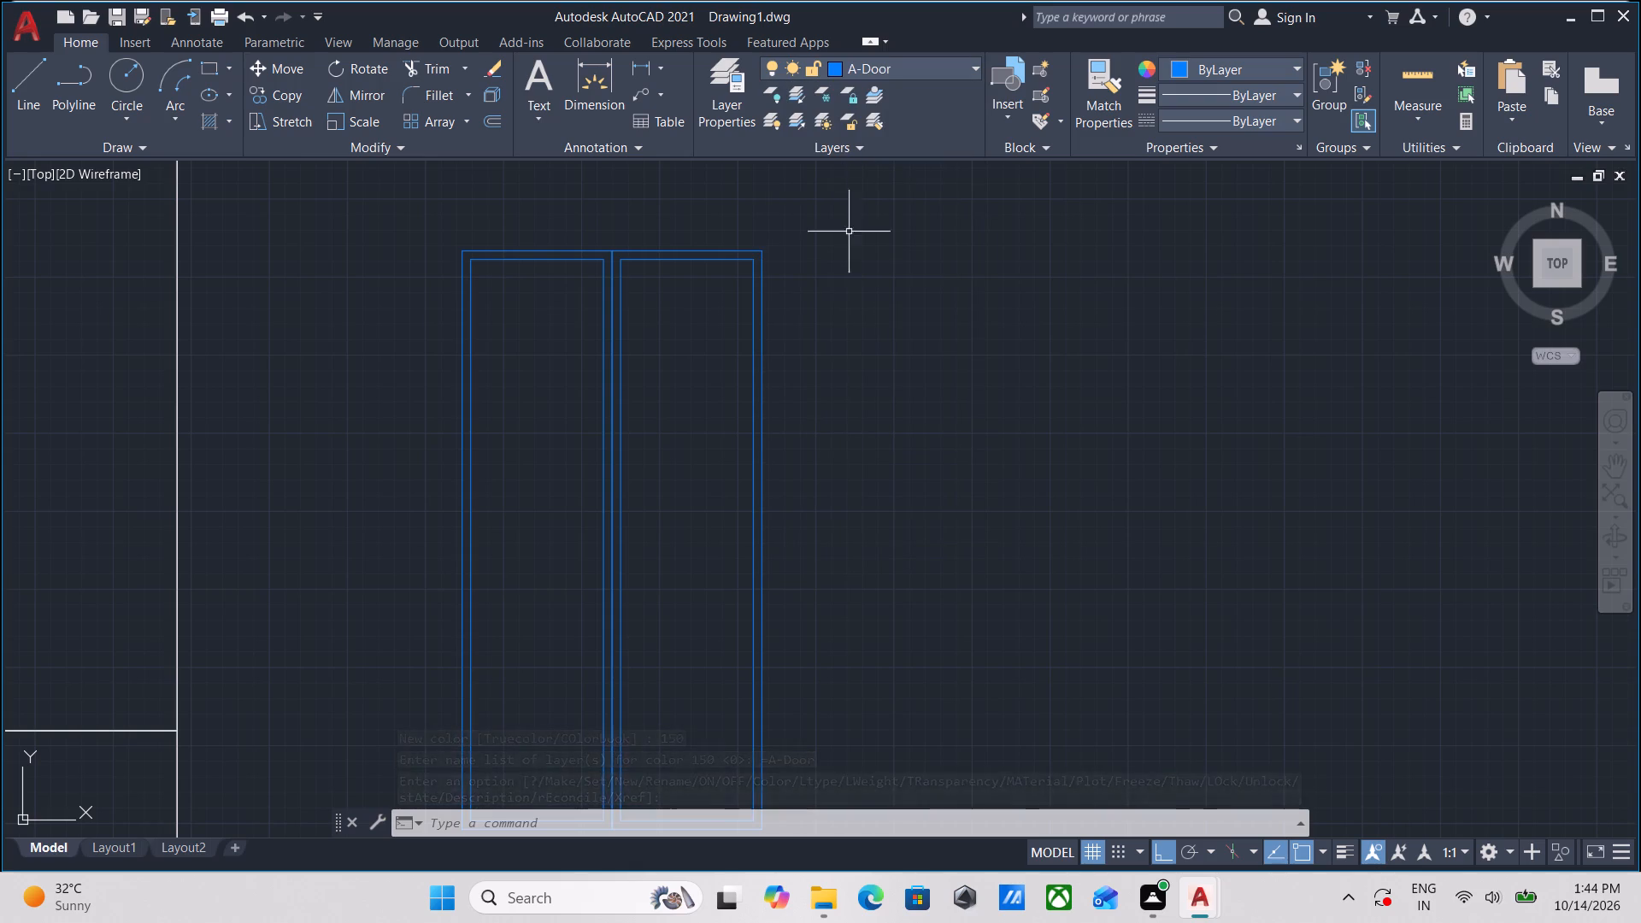
Draw the lower half of an arrow inside the second door panel: a horizontal line, an about 3.3" drop and an about 6.4" diagonal.
{"action": "middle_click_drag", "start_coordinate": [677, 423], "coordinate": [688, 341]}
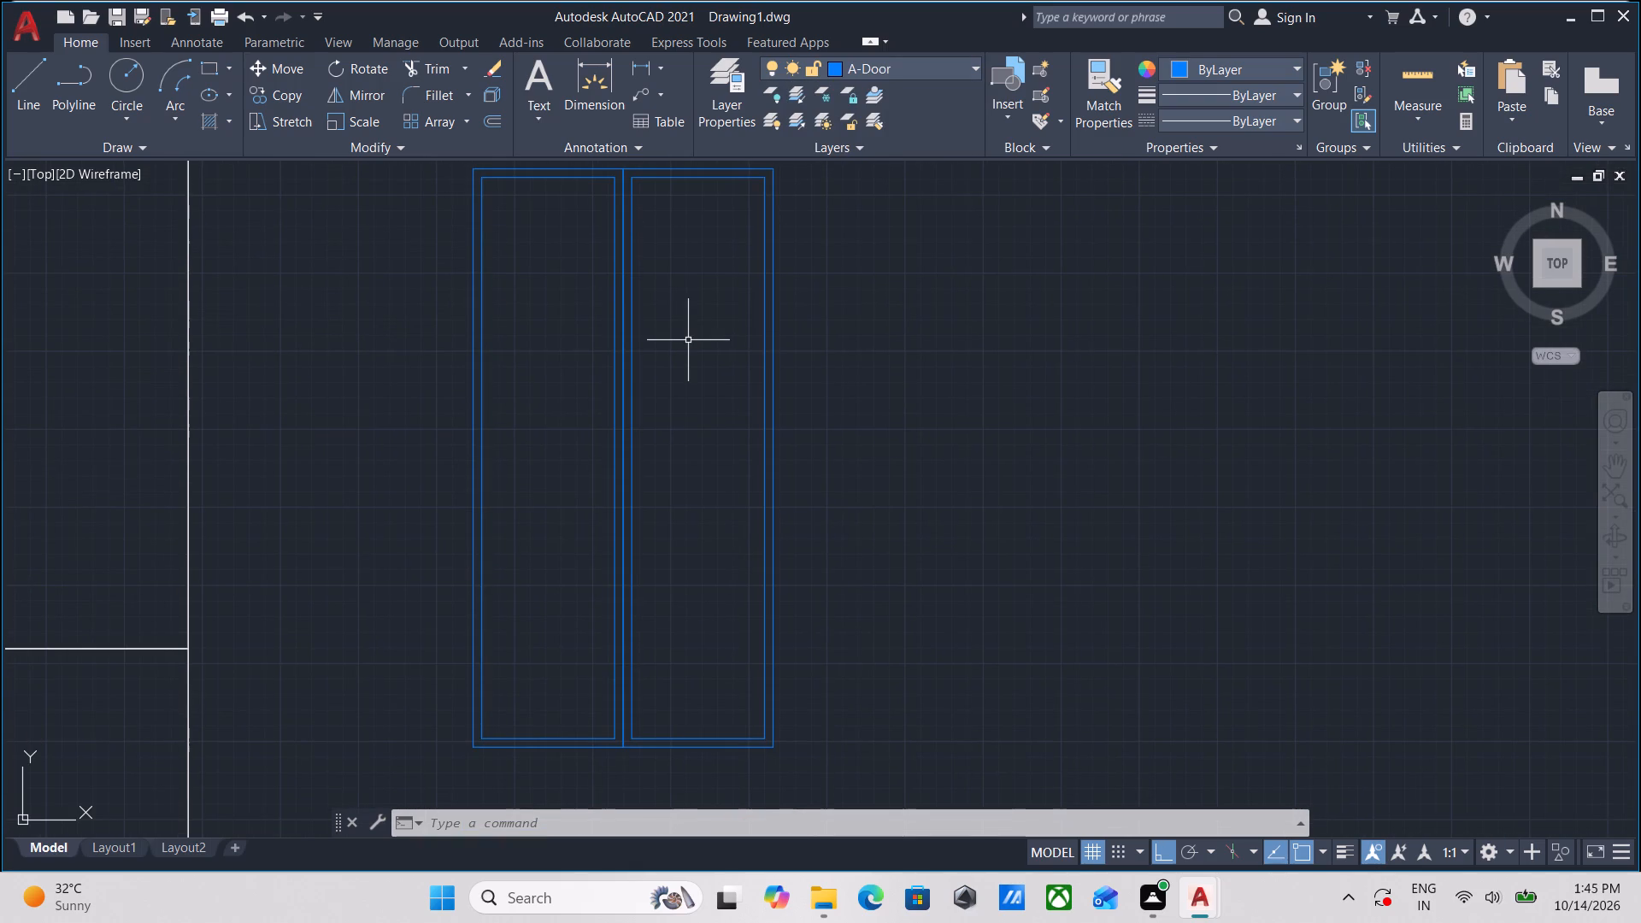
{"action": "key", "text": "l"}
{"action": "key", "text": "Return"}
{"action": "left_click", "coordinate": [664, 481]}
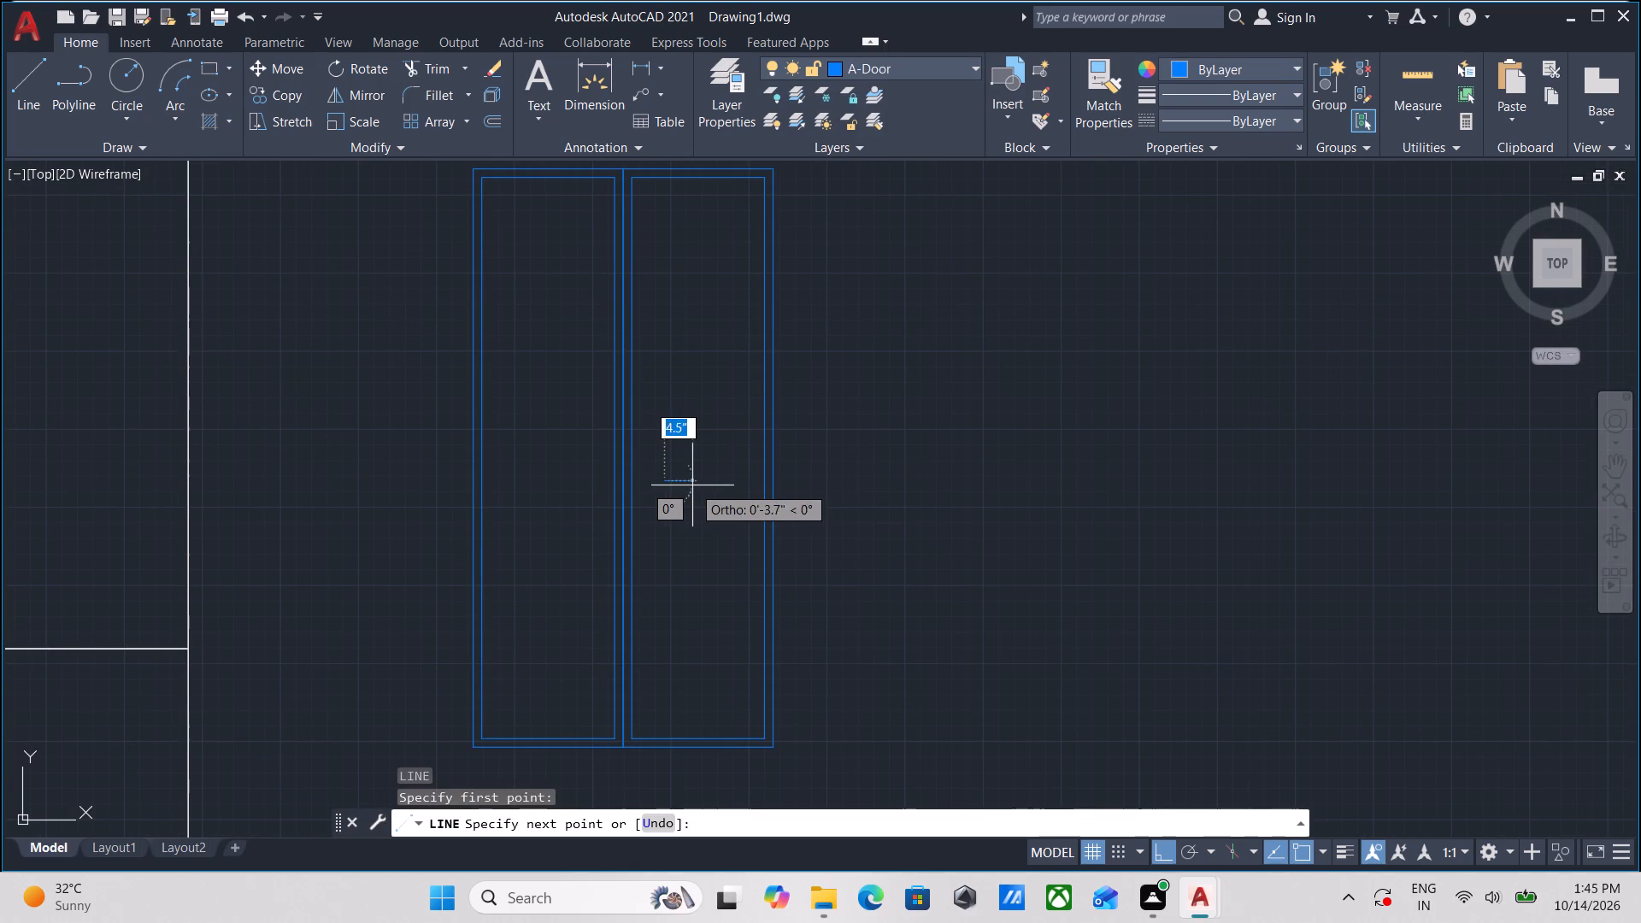
{"action": "scroll", "coordinate": [703, 486], "scroll_direction": "up", "scroll_amount": 1}
{"action": "left_click", "coordinate": [714, 482]}
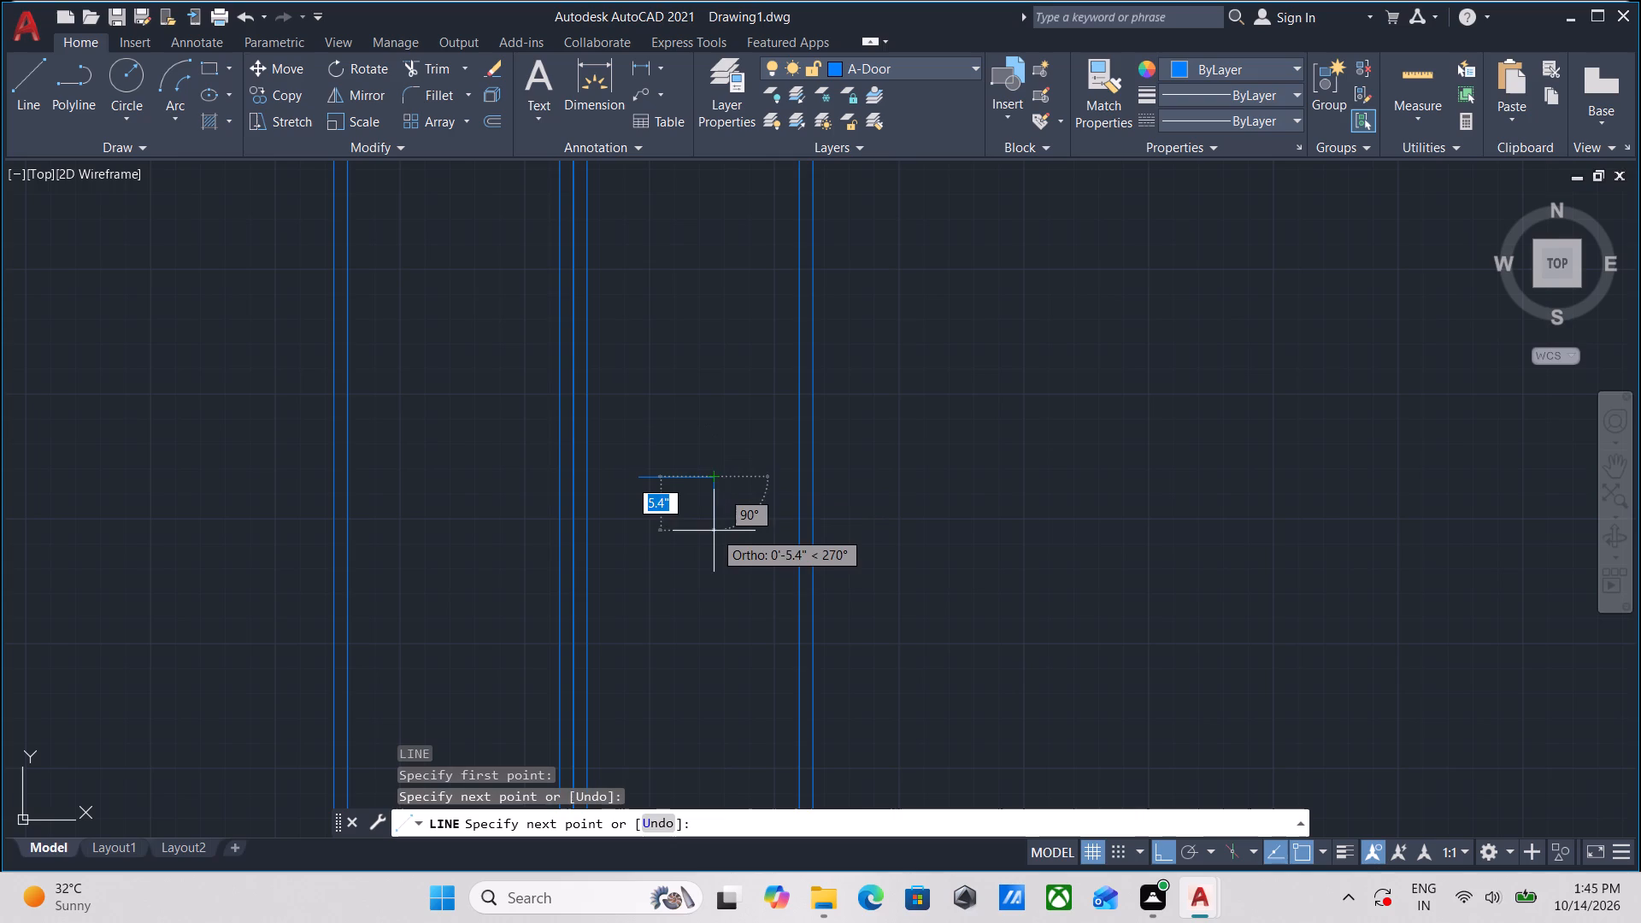
{"action": "left_click", "coordinate": [716, 510]}
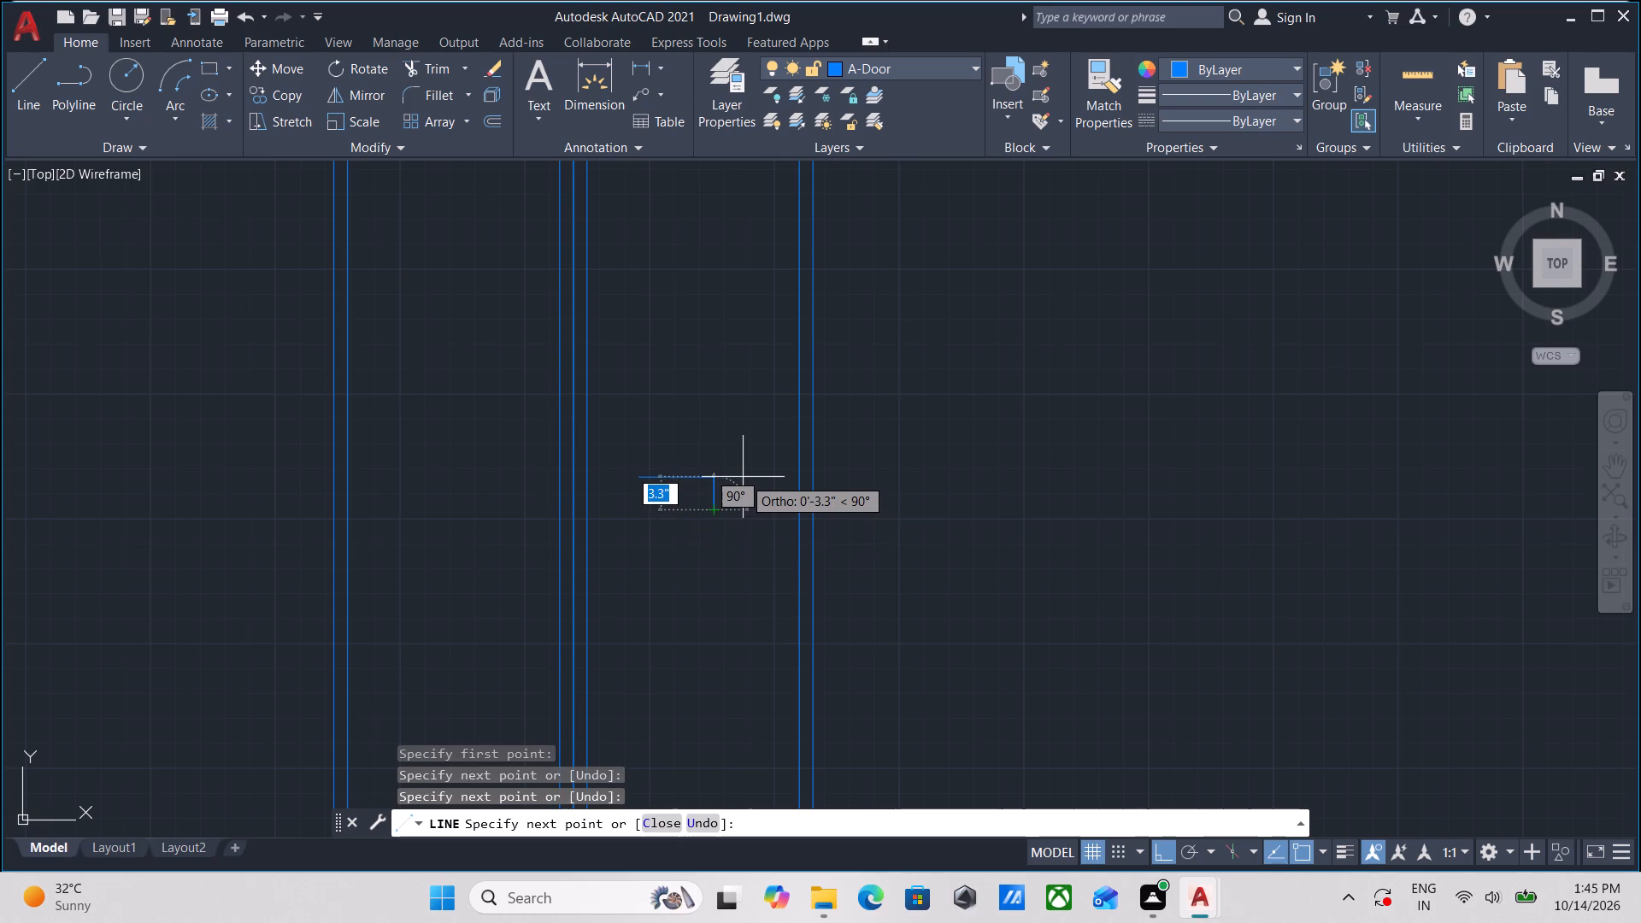
{"action": "key", "text": "F8"}
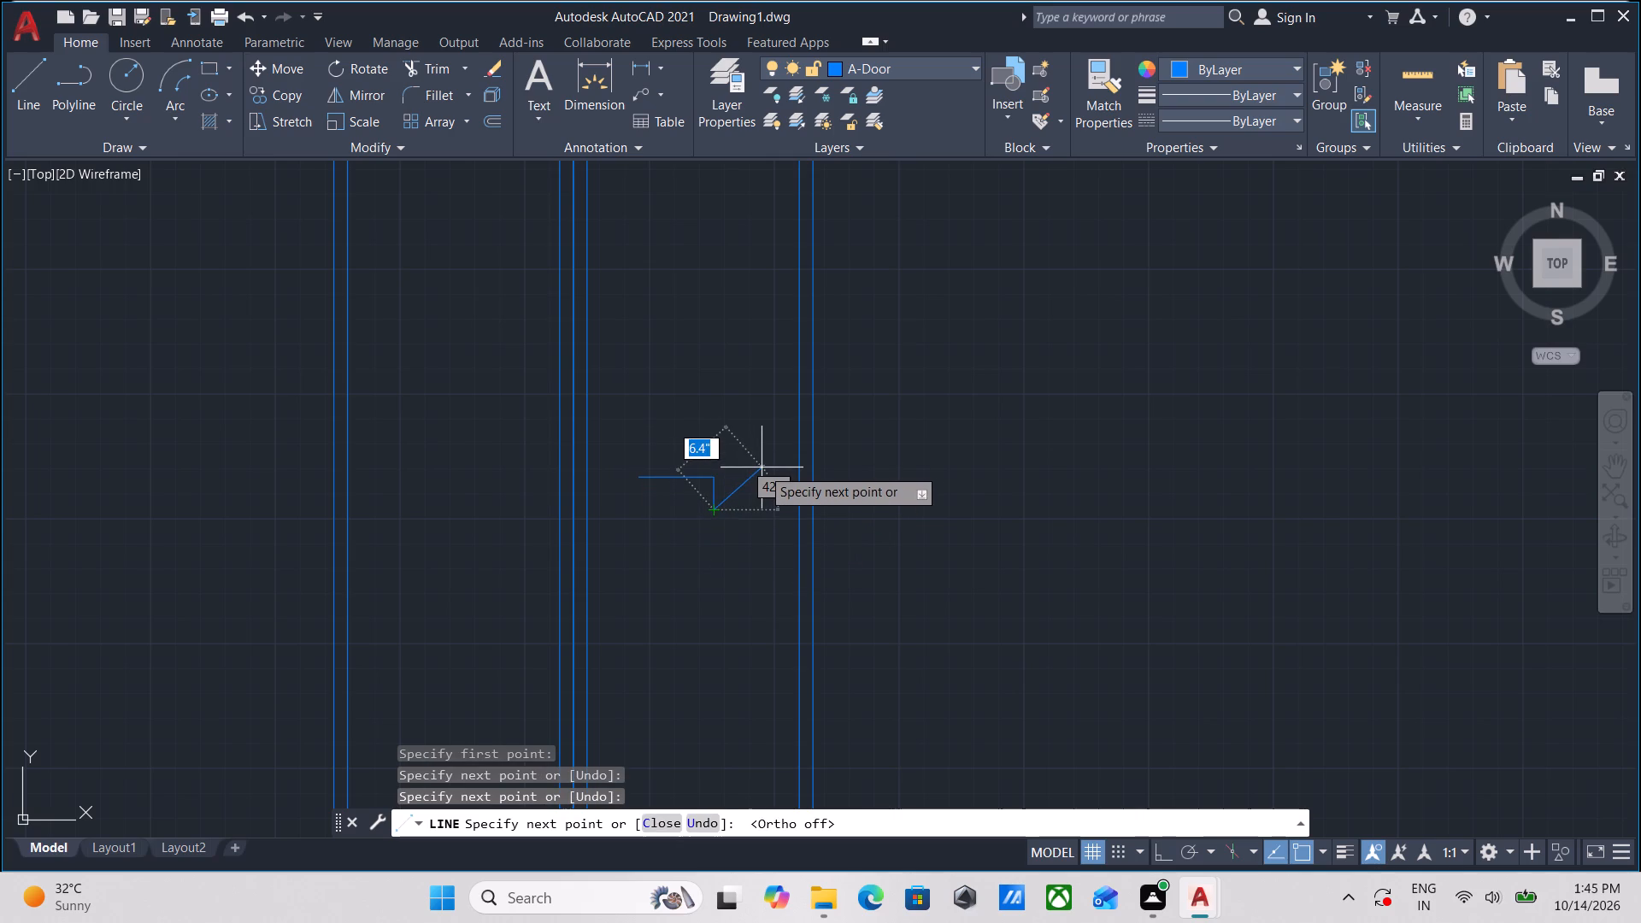
{"action": "left_click", "coordinate": [762, 467]}
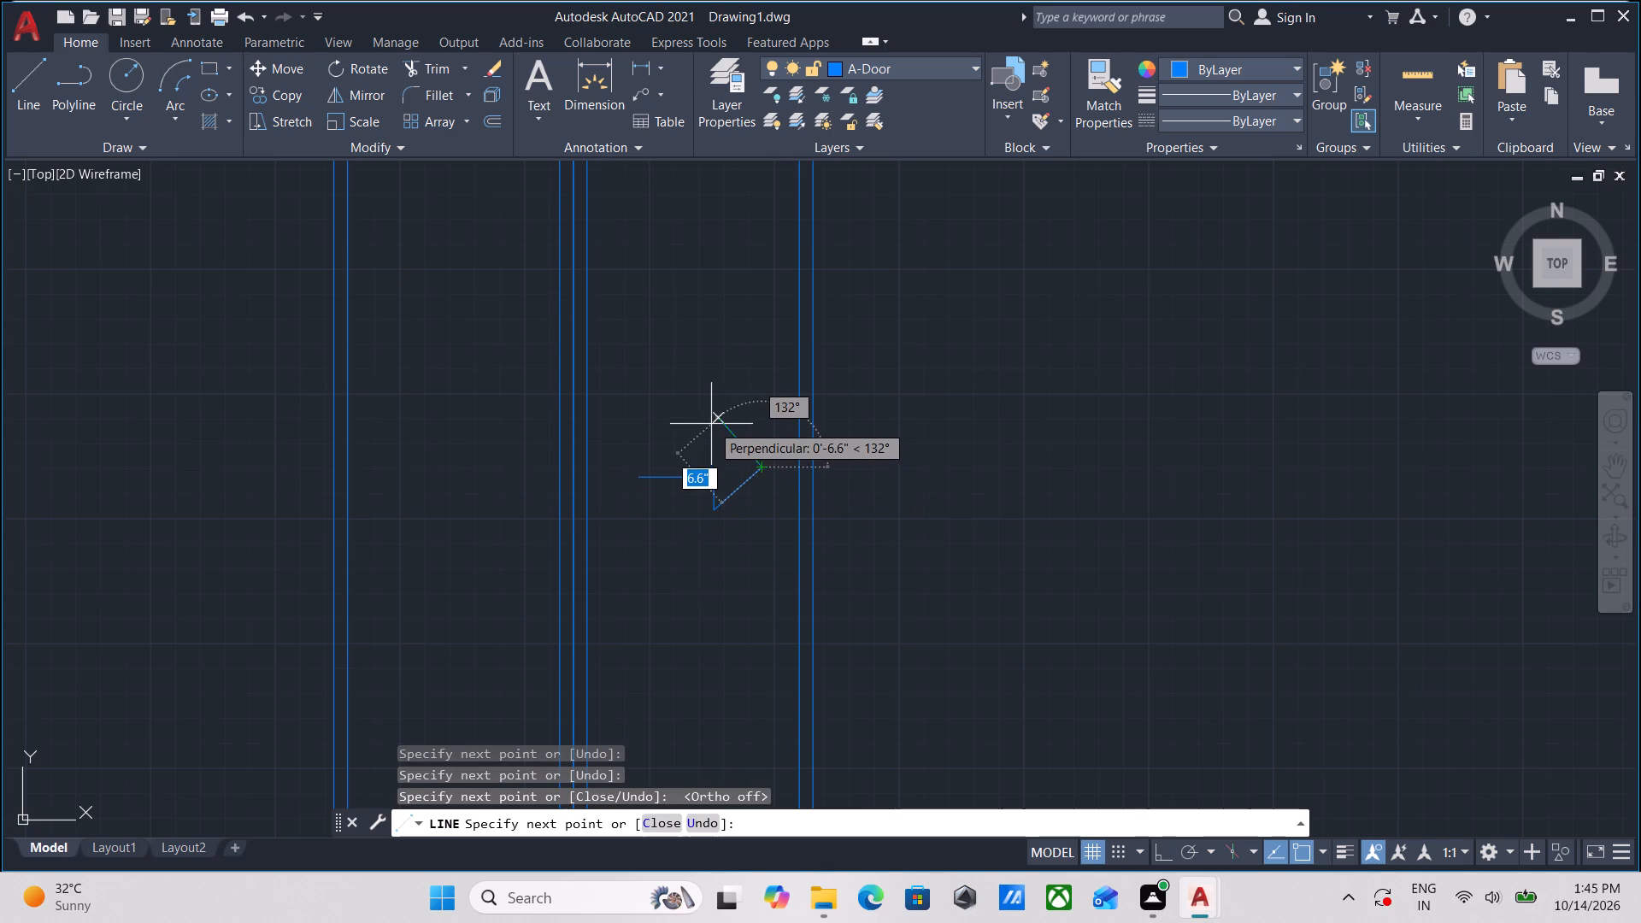
{"action": "key", "text": "Escape"}
Offset the arrow's horizontal line upward by 3".
{"action": "scroll", "coordinate": [711, 424], "scroll_direction": "up", "scroll_amount": 1}
{"action": "left_click", "coordinate": [668, 536]}
{"action": "left_click", "coordinate": [636, 469]}
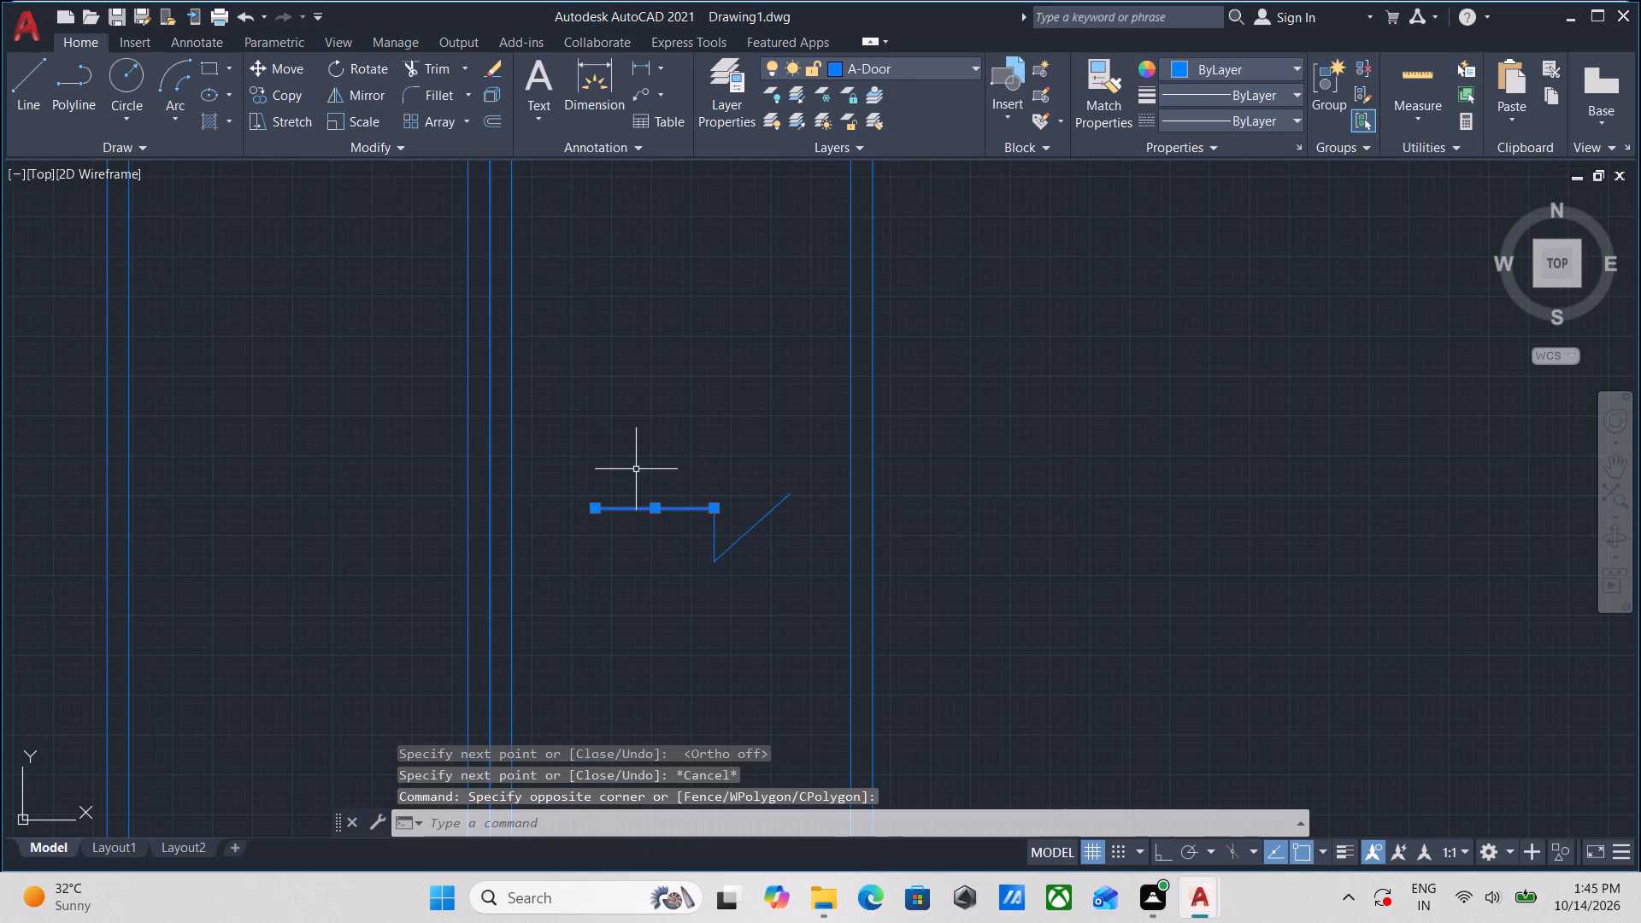
{"action": "key", "text": "o"}
{"action": "key", "text": "Return"}
{"action": "left_click", "coordinate": [653, 508]}
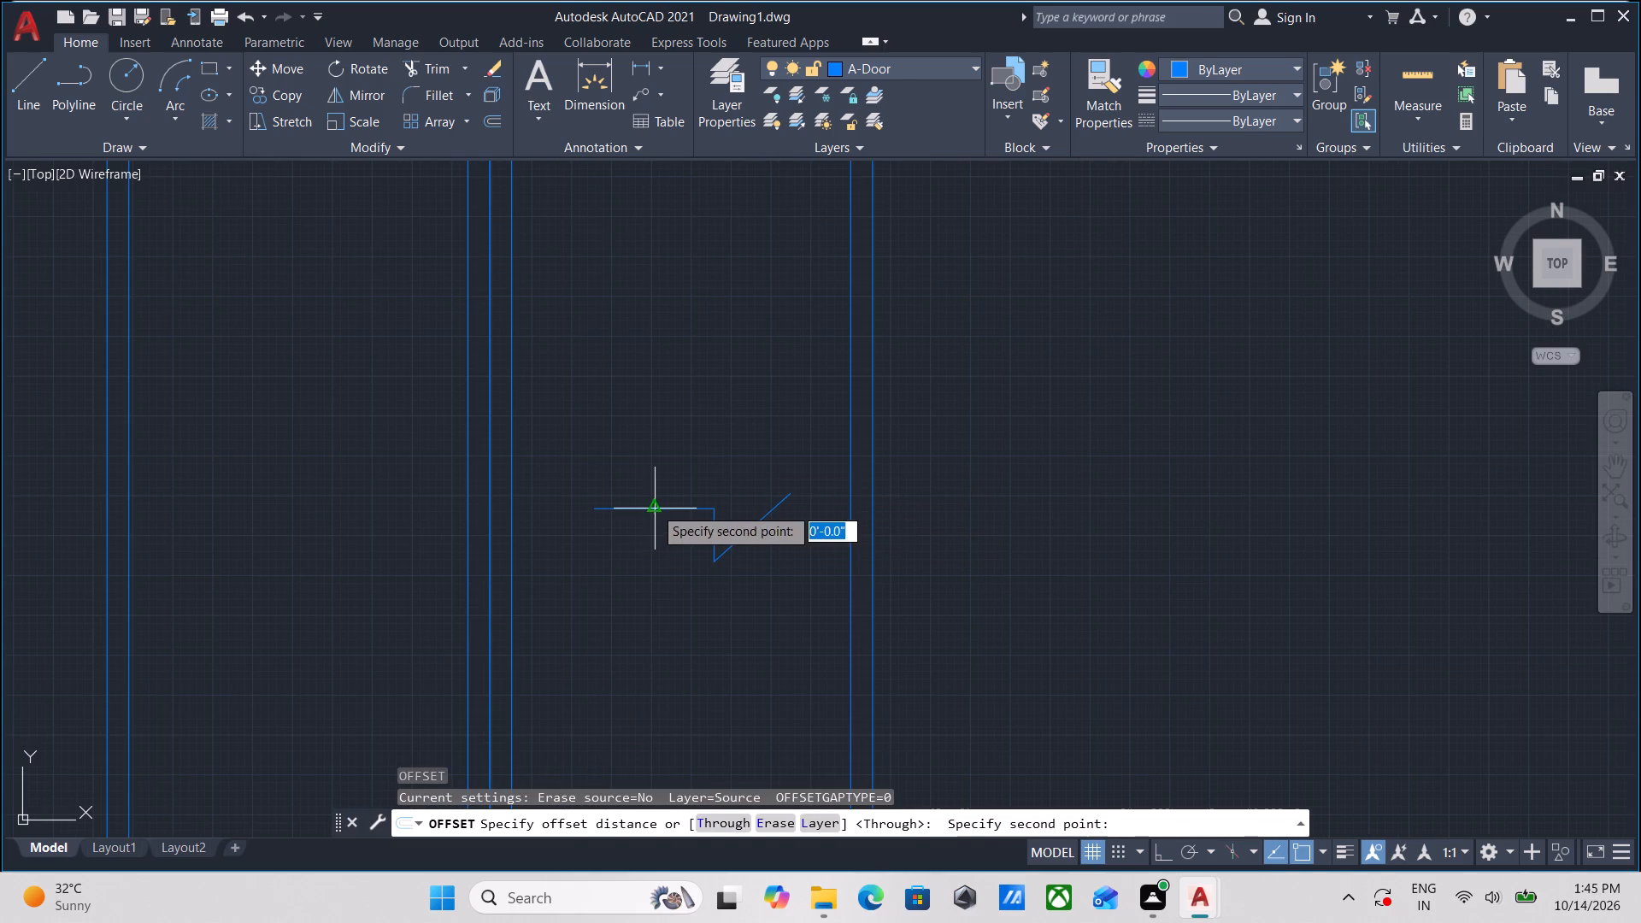
{"action": "left_click", "coordinate": [656, 453]}
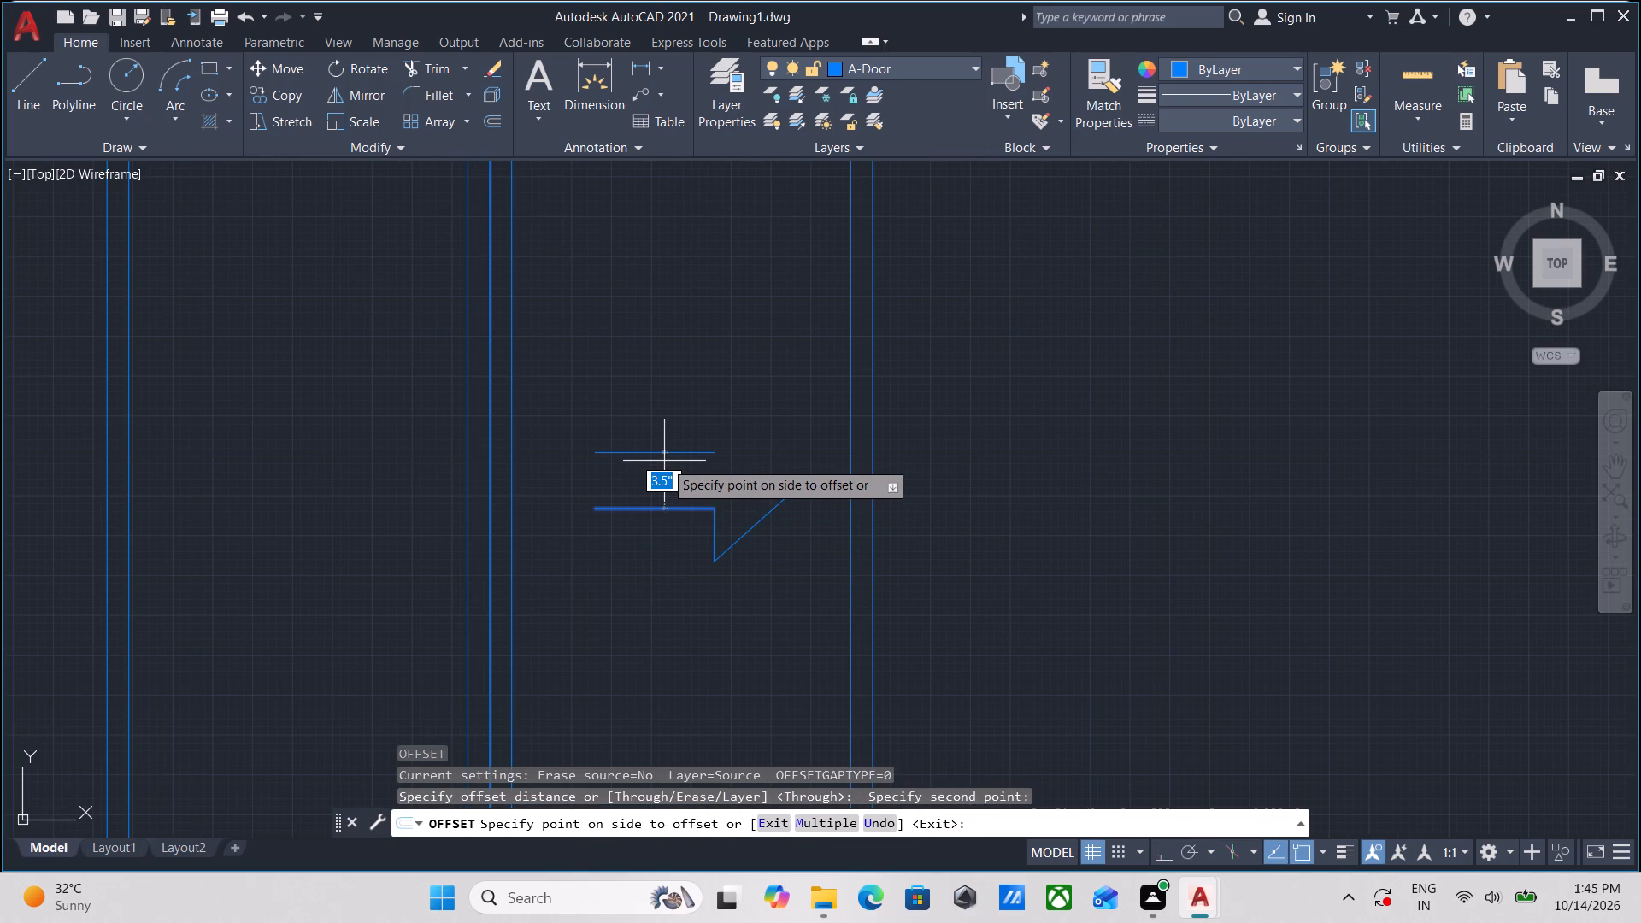
{"action": "key", "text": "3"}
{"action": "key", "text": "Return"}
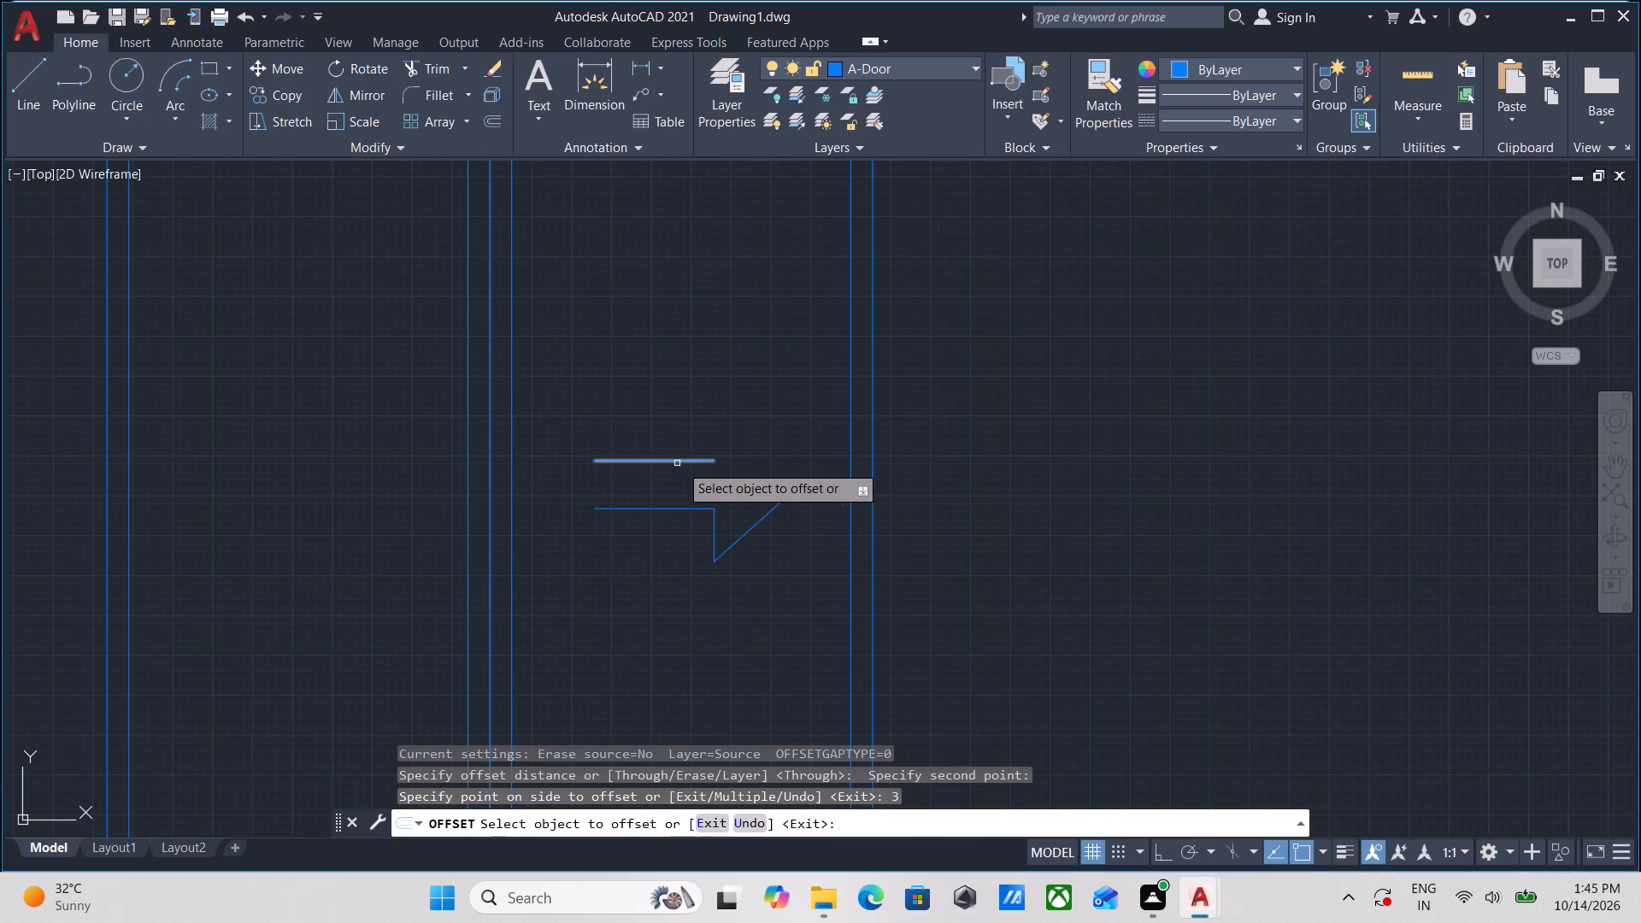
{"action": "key", "text": "Escape"}
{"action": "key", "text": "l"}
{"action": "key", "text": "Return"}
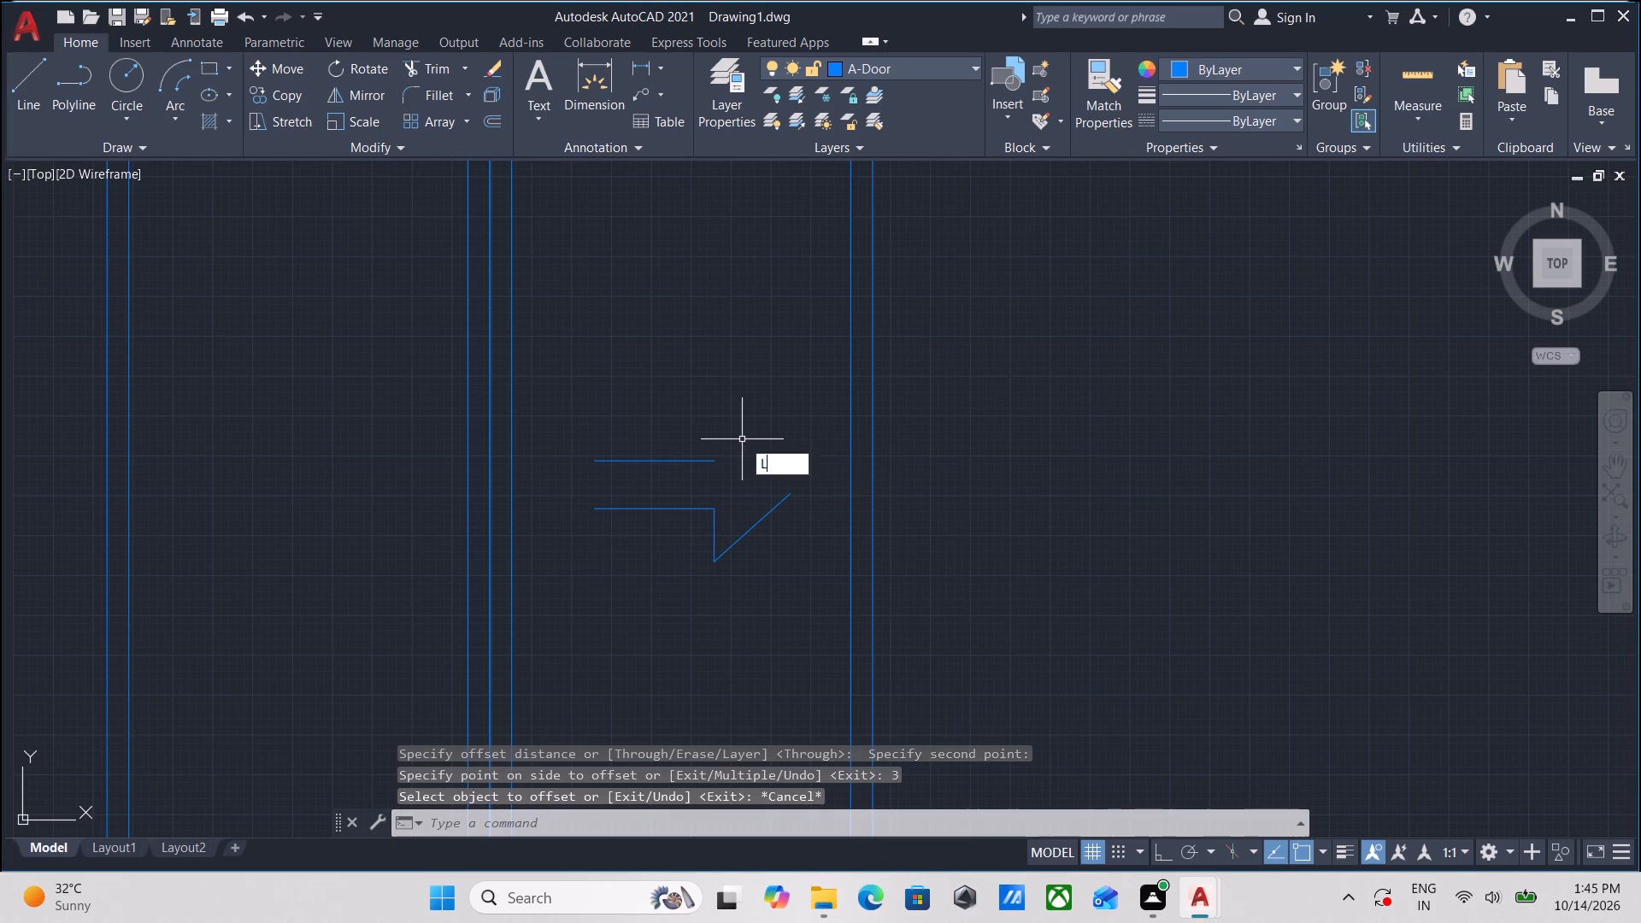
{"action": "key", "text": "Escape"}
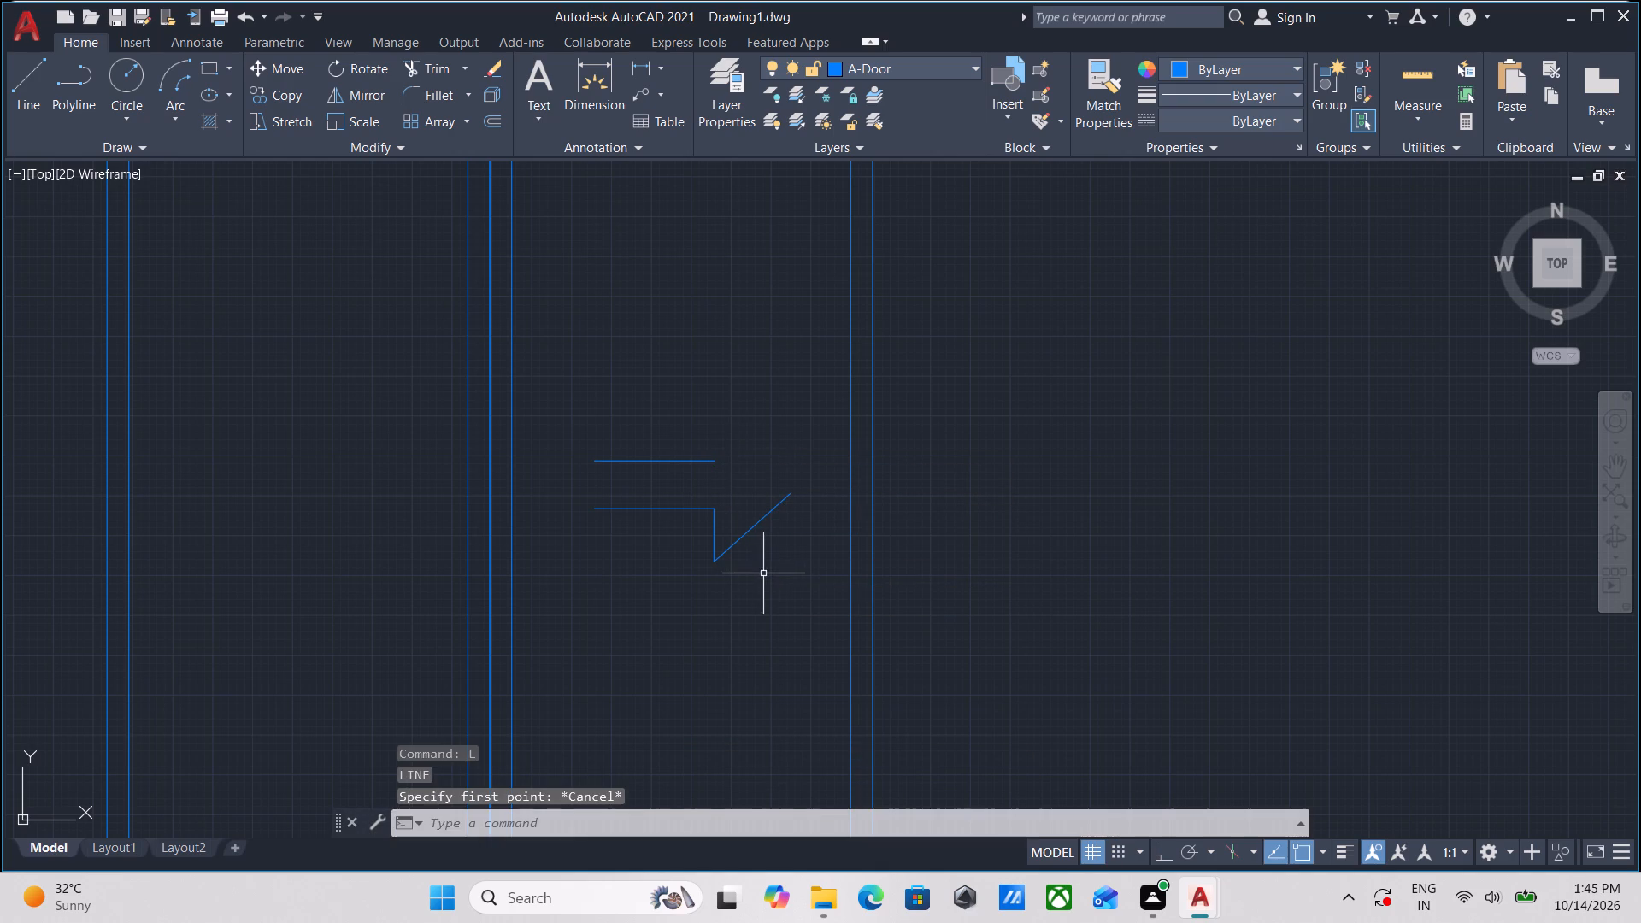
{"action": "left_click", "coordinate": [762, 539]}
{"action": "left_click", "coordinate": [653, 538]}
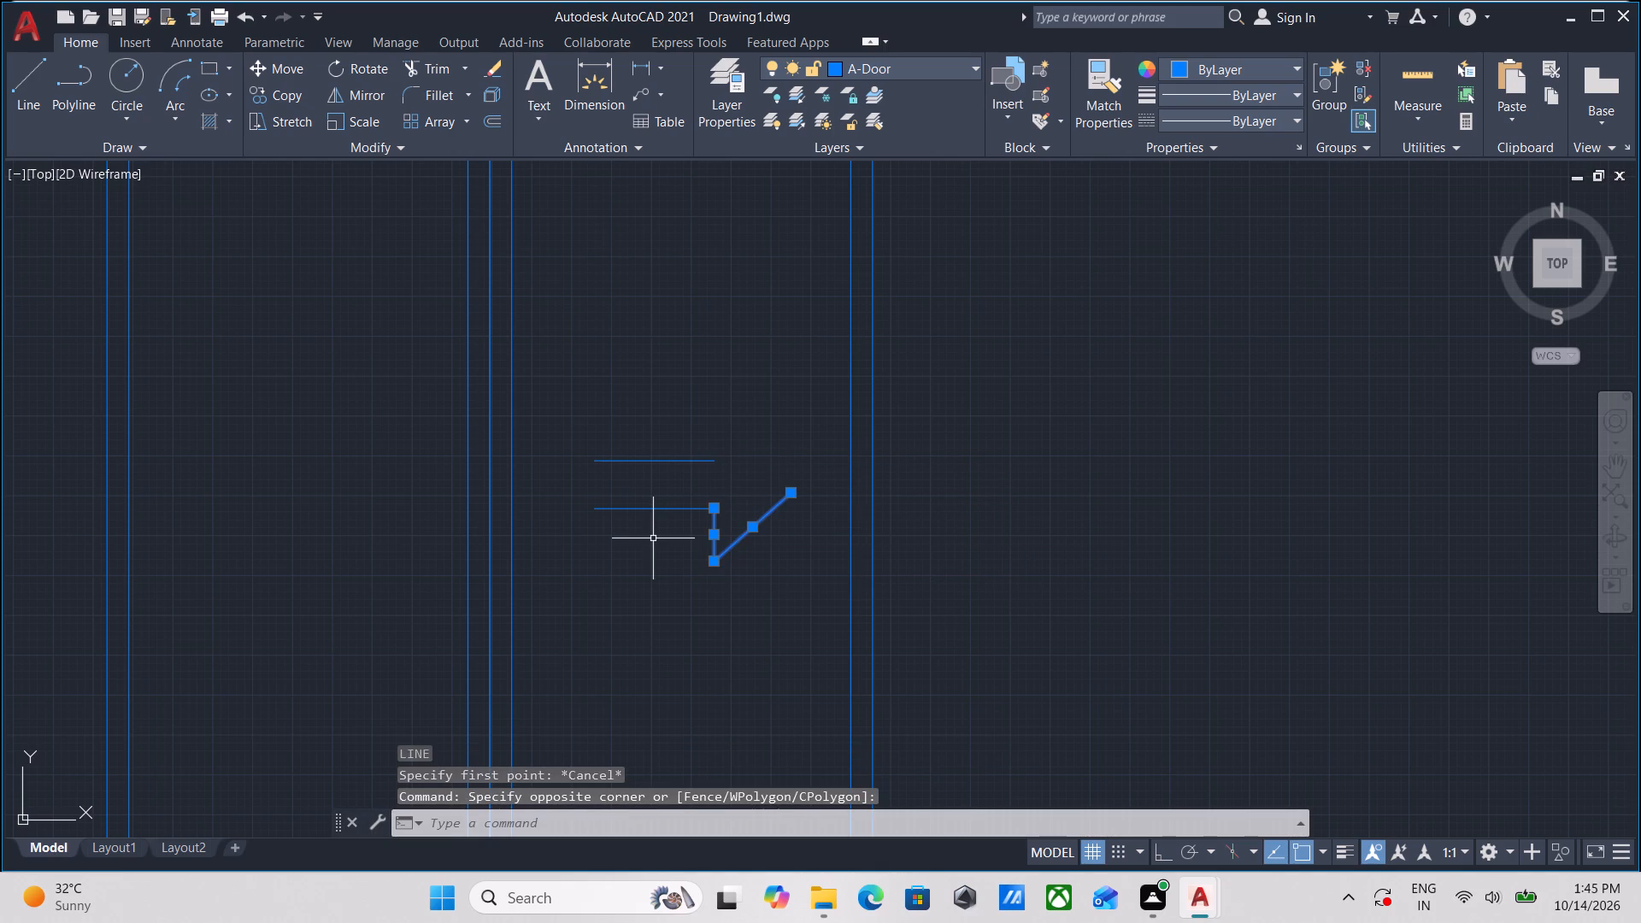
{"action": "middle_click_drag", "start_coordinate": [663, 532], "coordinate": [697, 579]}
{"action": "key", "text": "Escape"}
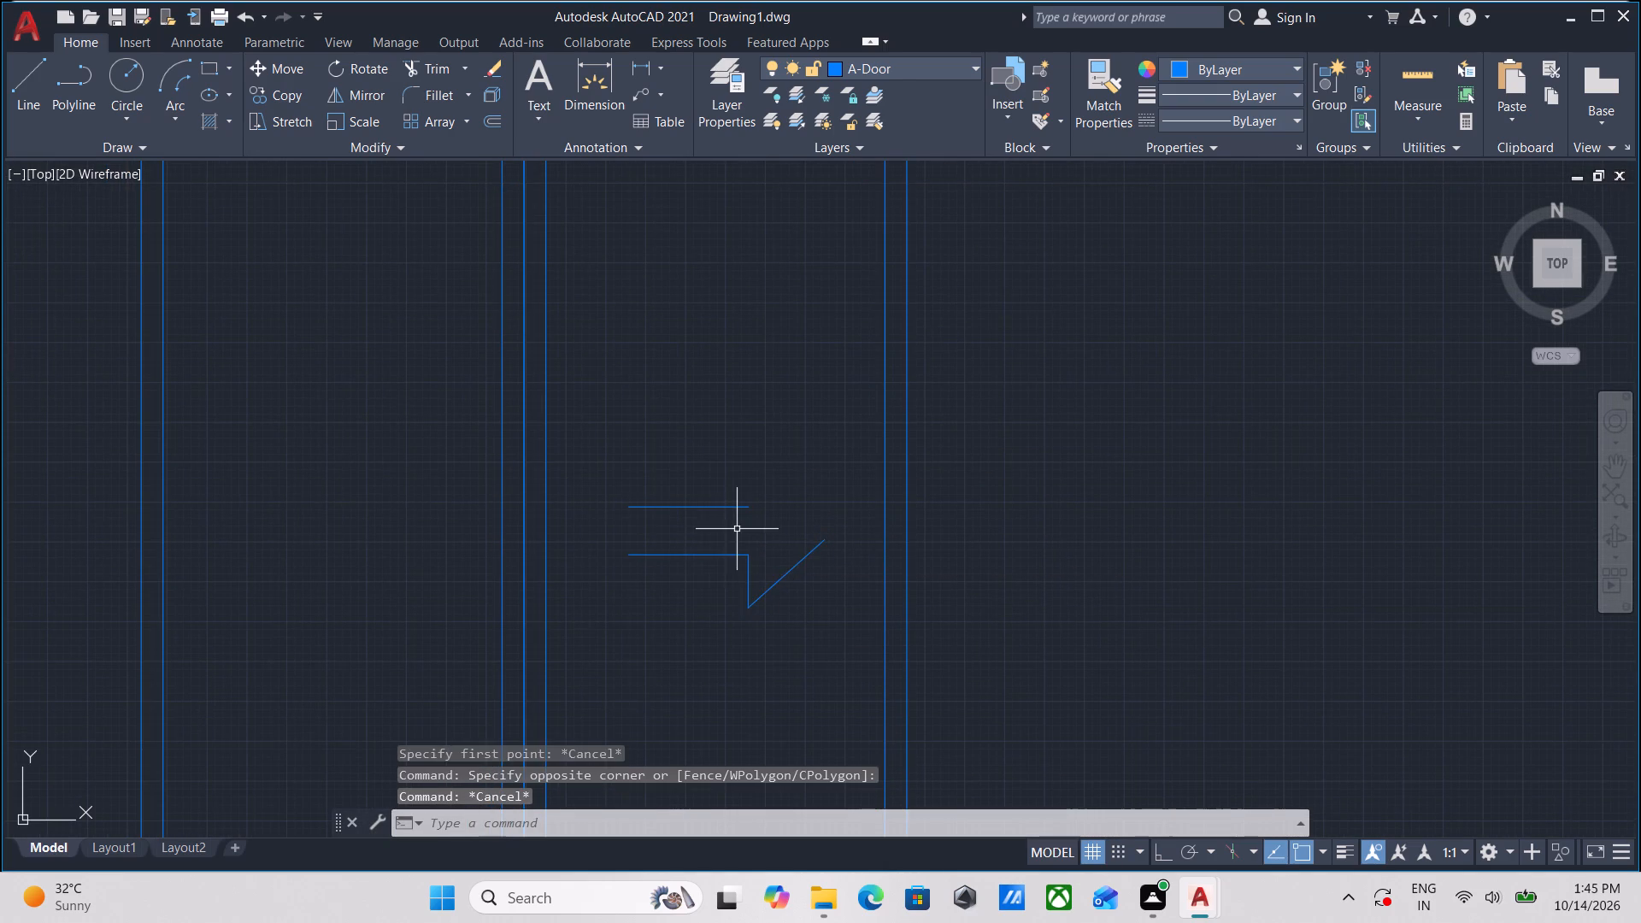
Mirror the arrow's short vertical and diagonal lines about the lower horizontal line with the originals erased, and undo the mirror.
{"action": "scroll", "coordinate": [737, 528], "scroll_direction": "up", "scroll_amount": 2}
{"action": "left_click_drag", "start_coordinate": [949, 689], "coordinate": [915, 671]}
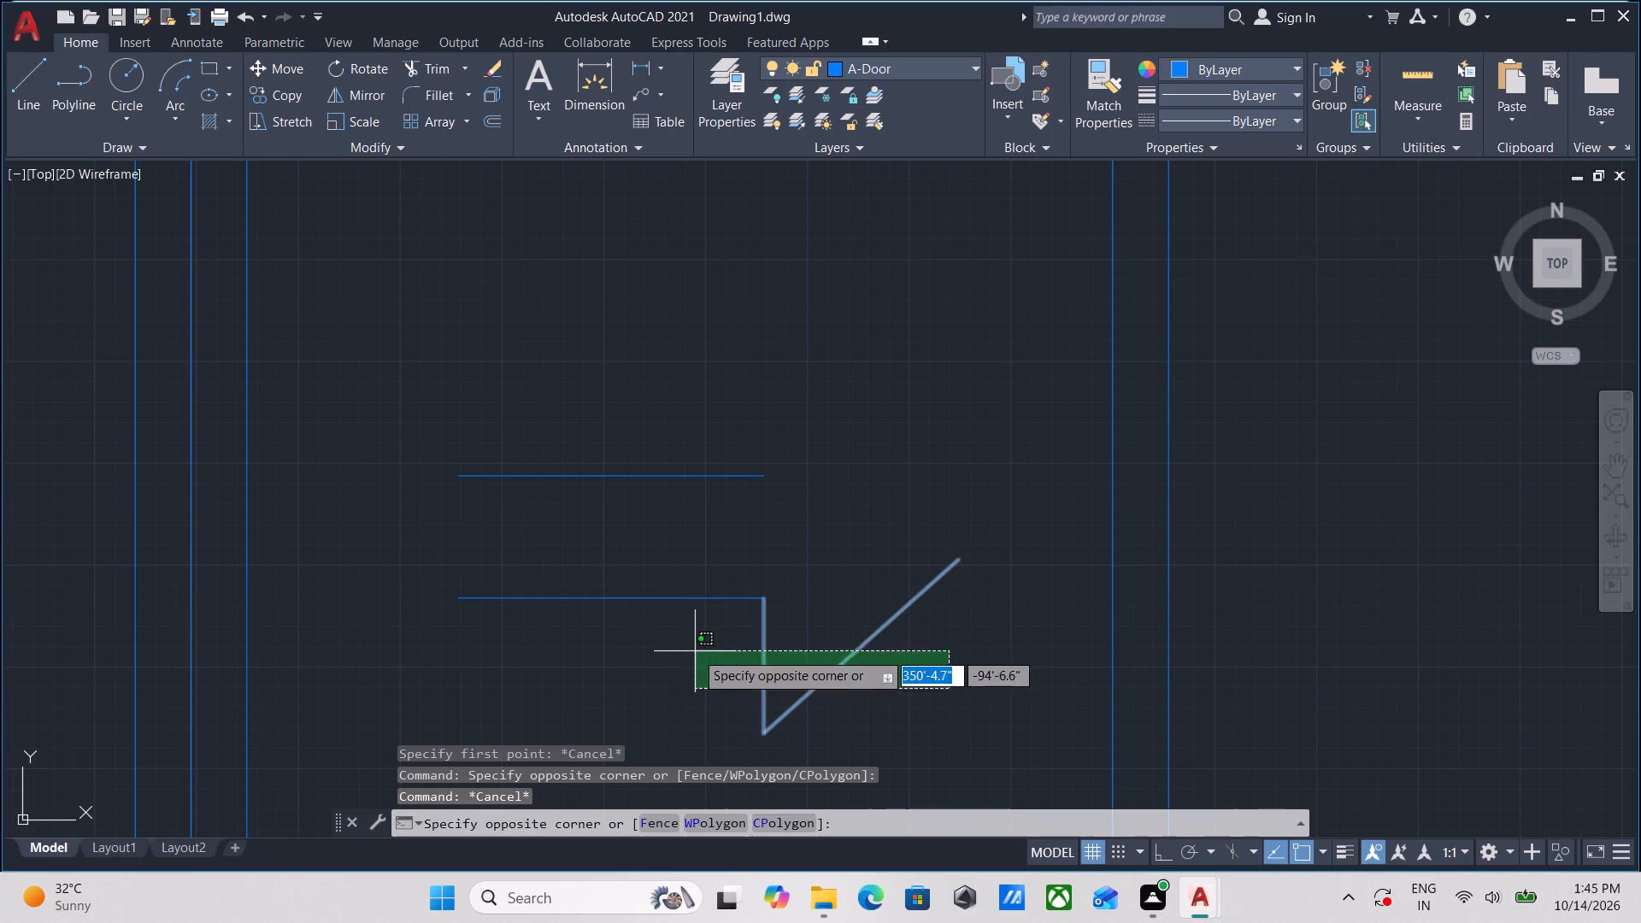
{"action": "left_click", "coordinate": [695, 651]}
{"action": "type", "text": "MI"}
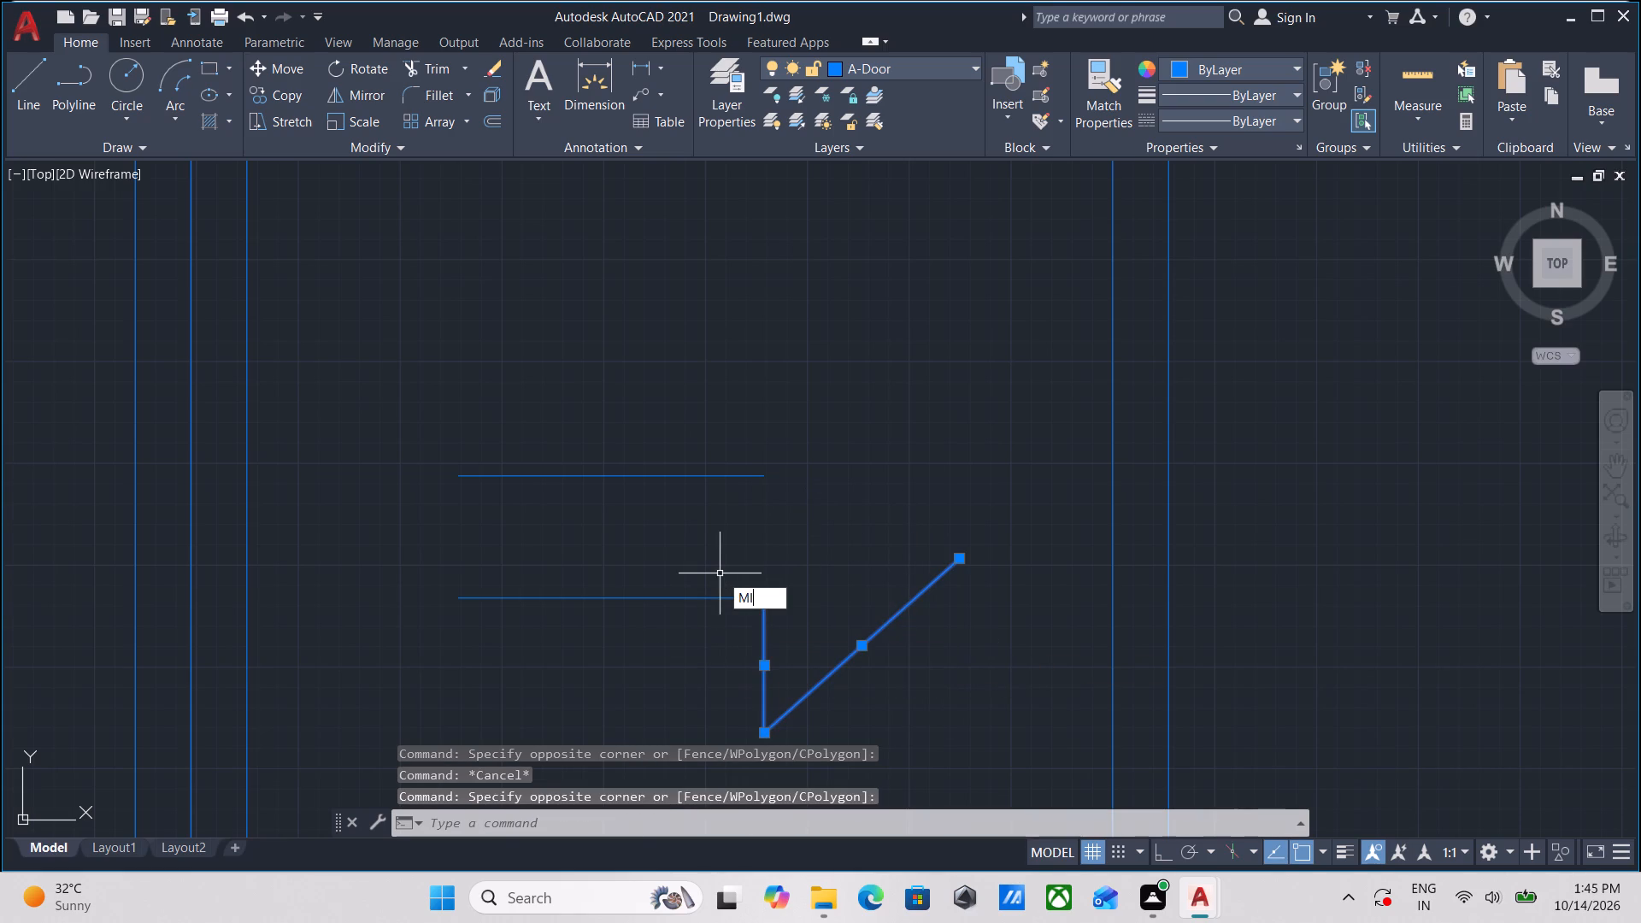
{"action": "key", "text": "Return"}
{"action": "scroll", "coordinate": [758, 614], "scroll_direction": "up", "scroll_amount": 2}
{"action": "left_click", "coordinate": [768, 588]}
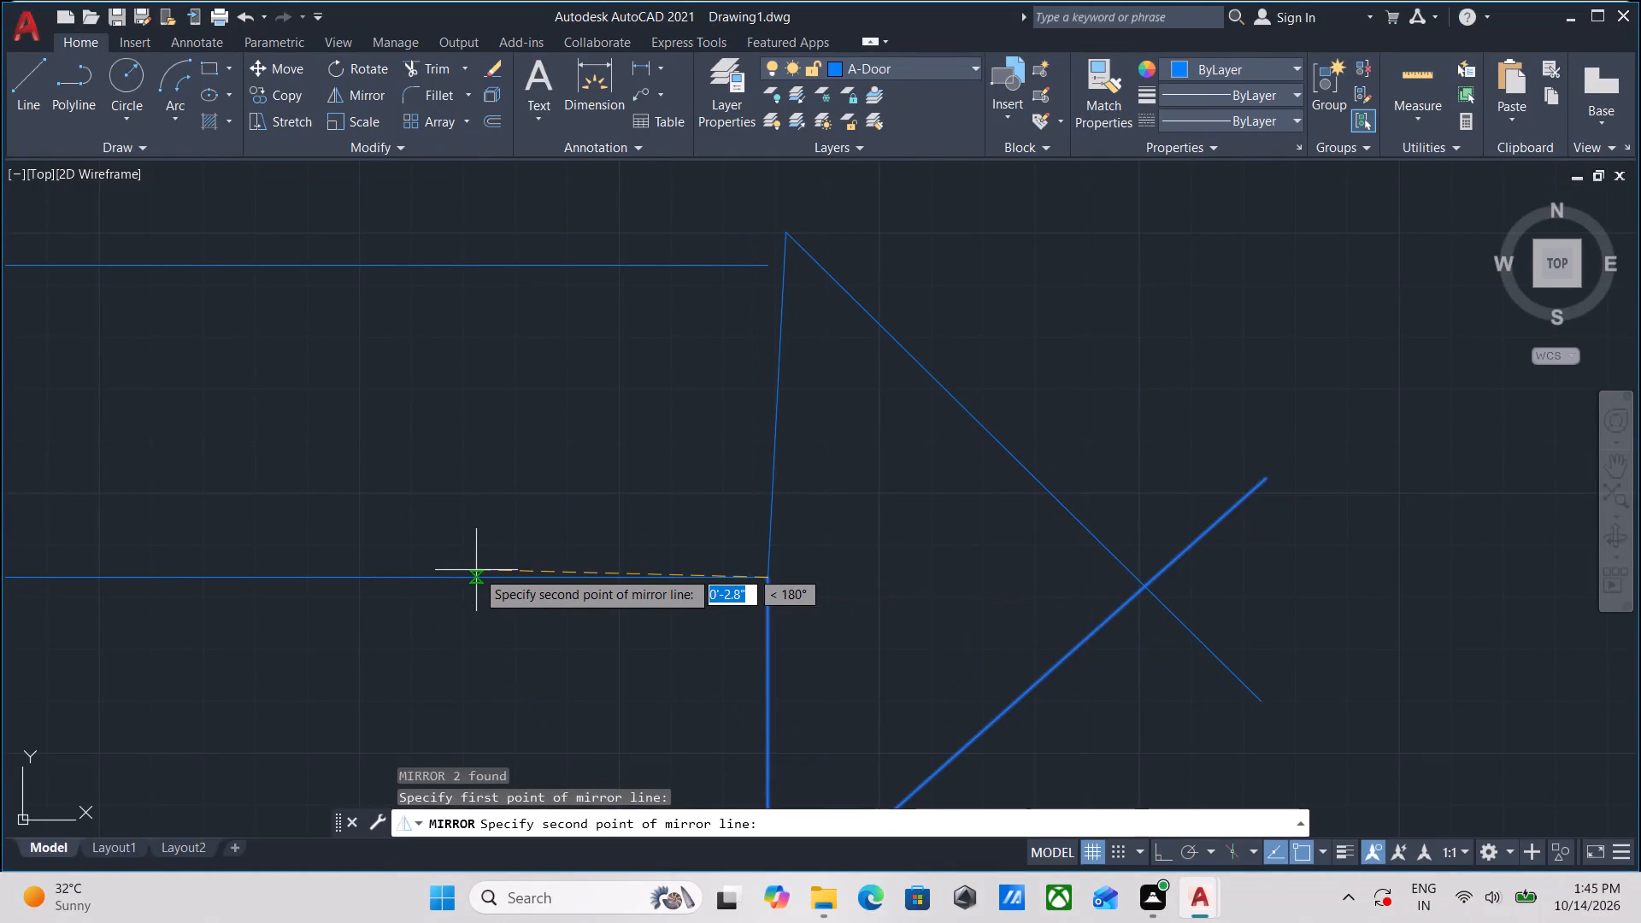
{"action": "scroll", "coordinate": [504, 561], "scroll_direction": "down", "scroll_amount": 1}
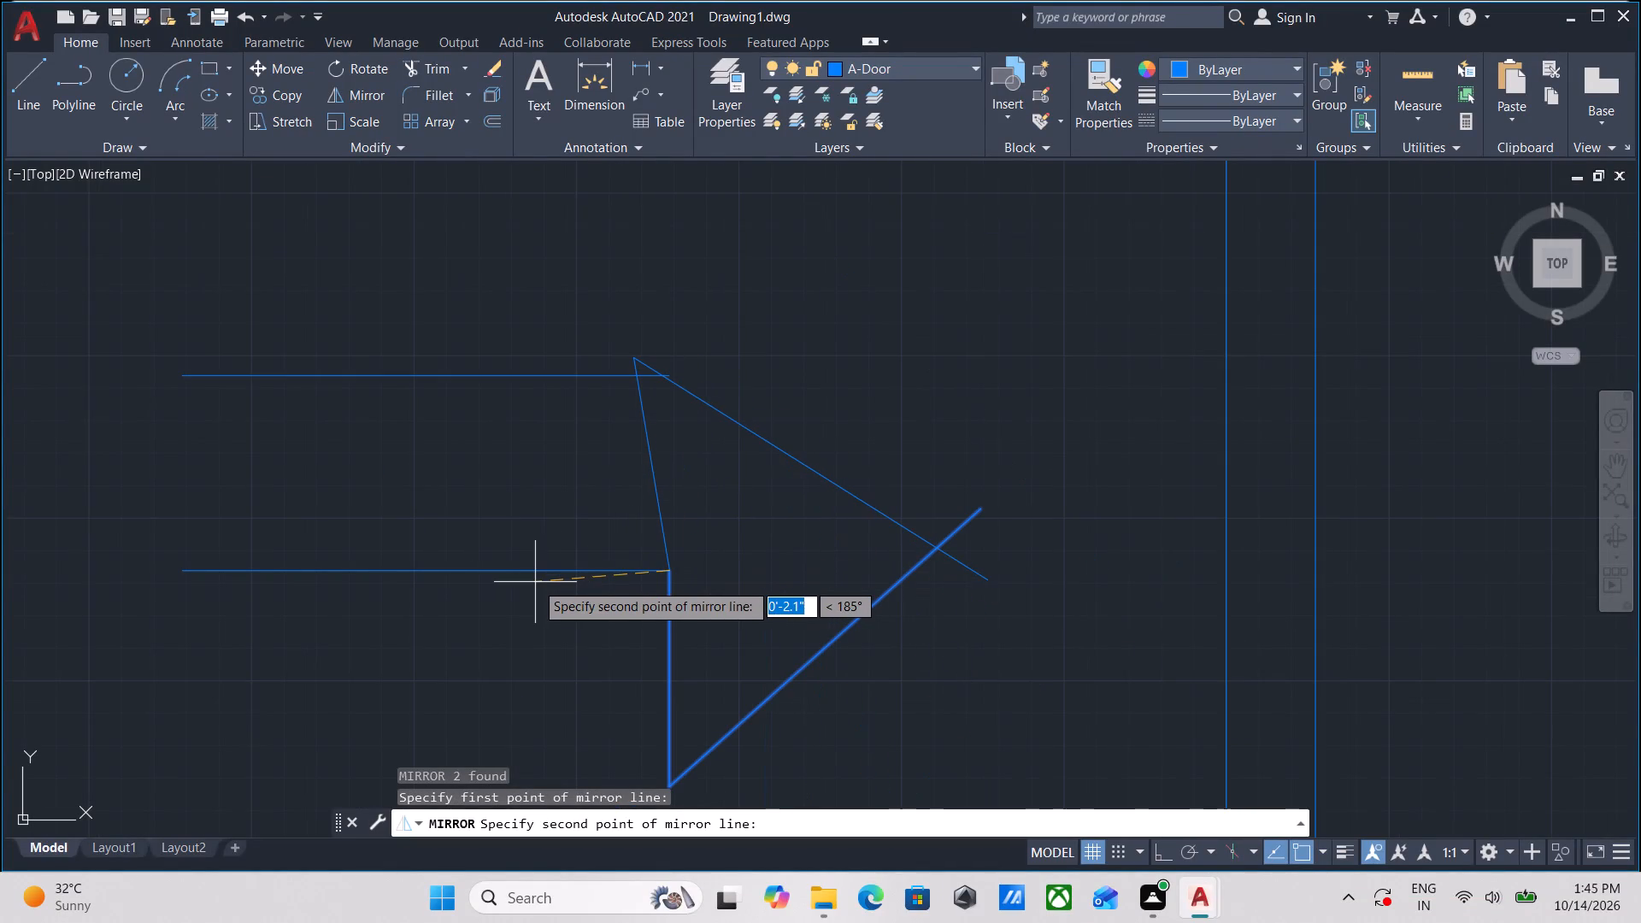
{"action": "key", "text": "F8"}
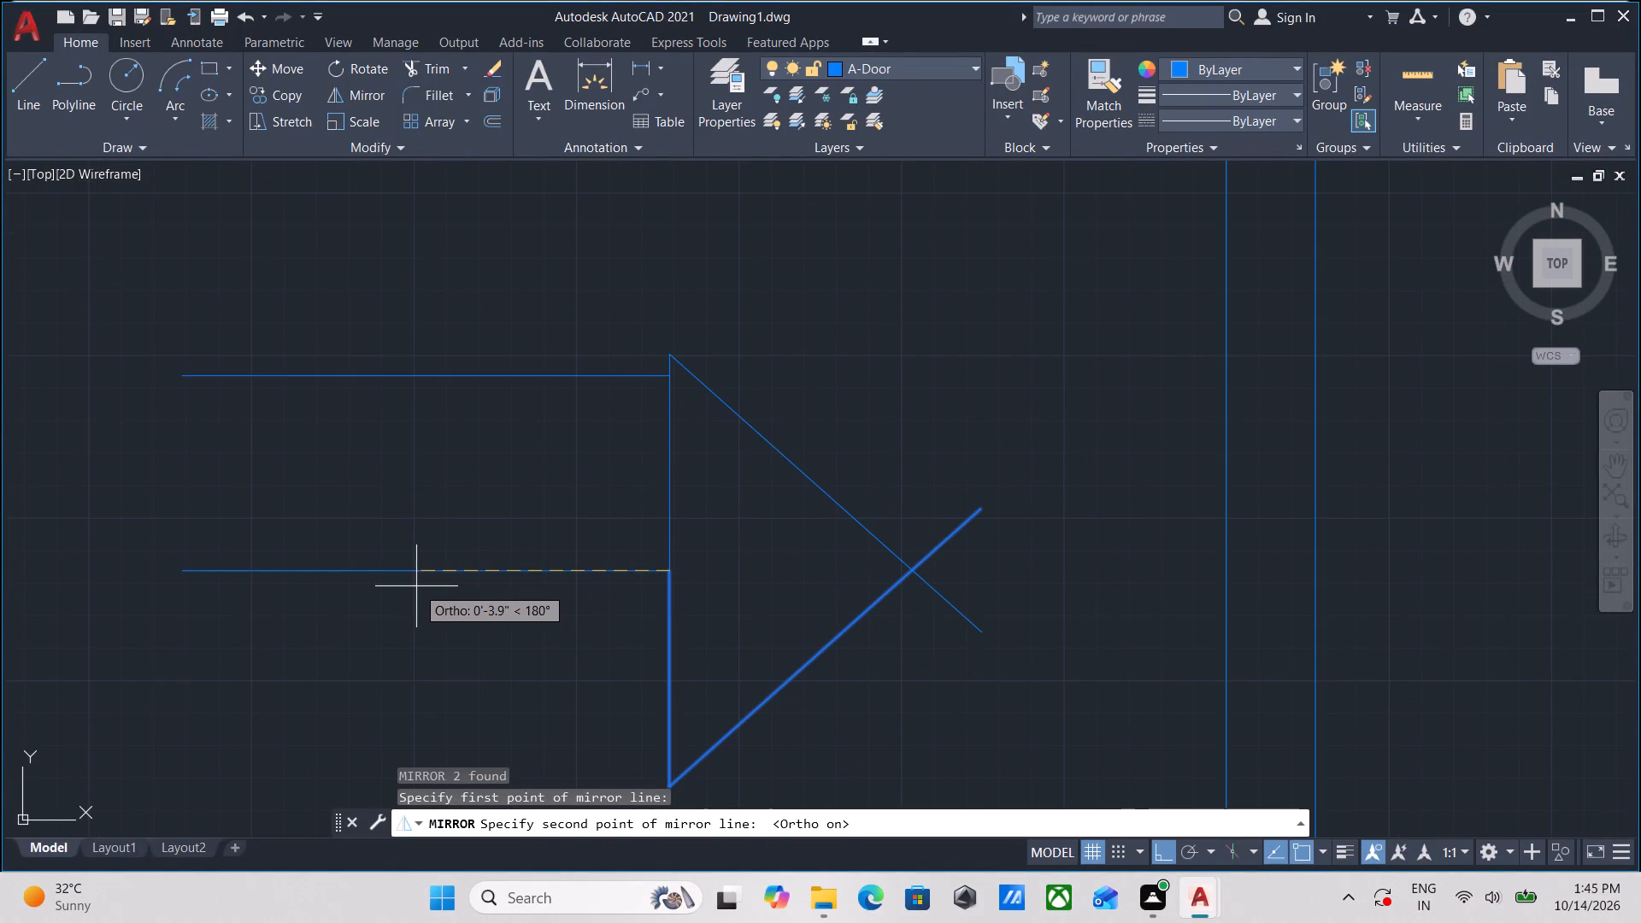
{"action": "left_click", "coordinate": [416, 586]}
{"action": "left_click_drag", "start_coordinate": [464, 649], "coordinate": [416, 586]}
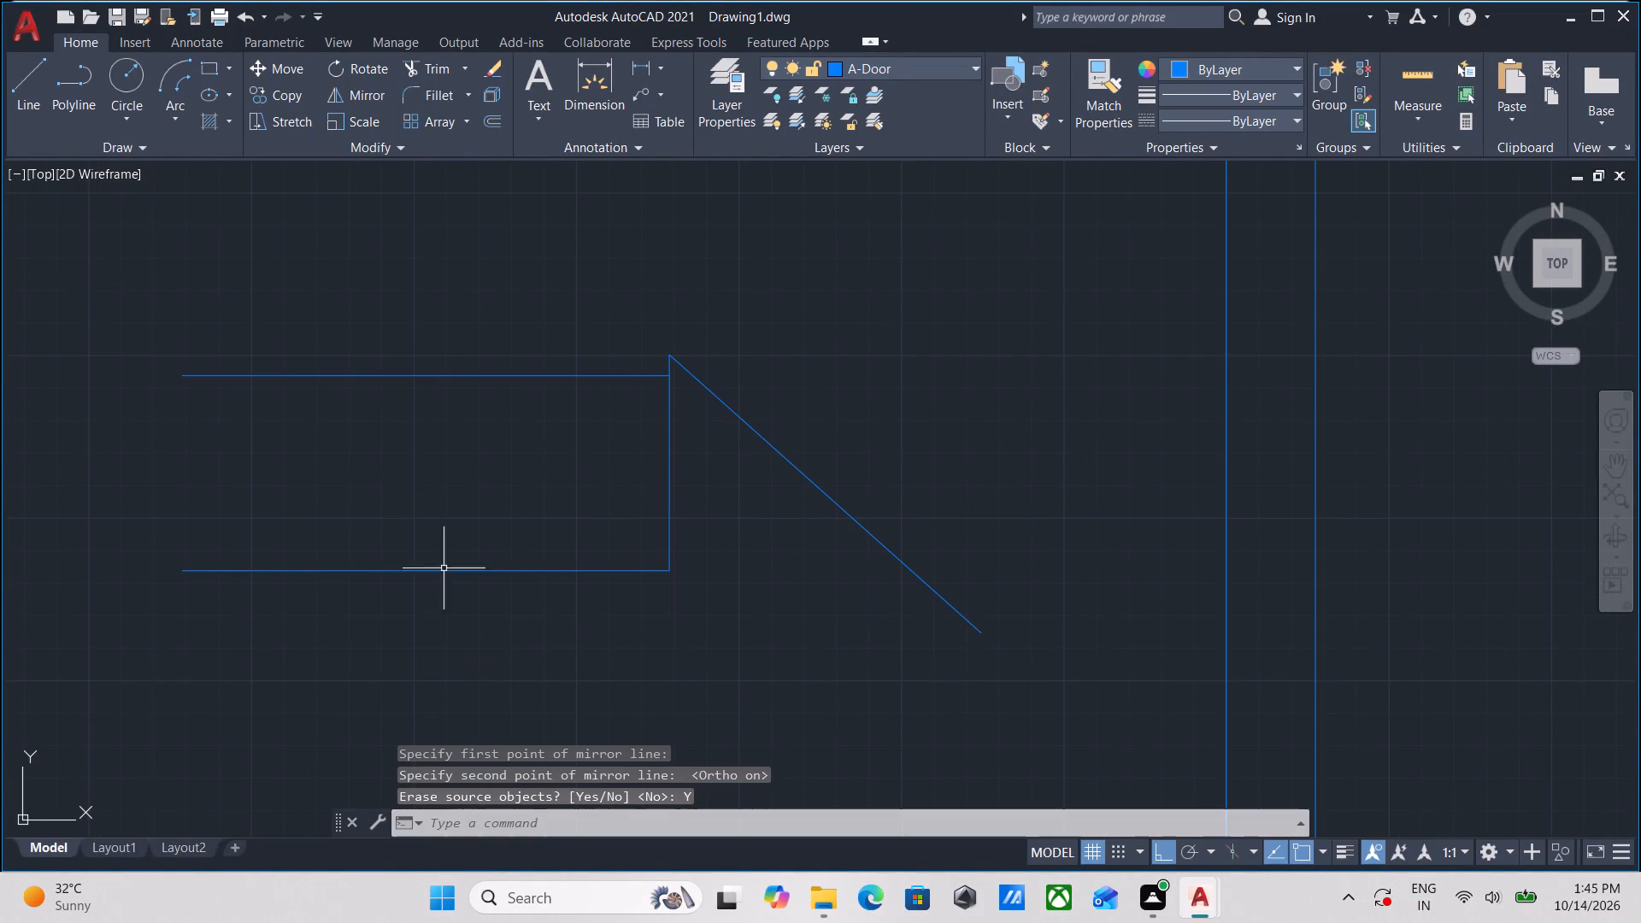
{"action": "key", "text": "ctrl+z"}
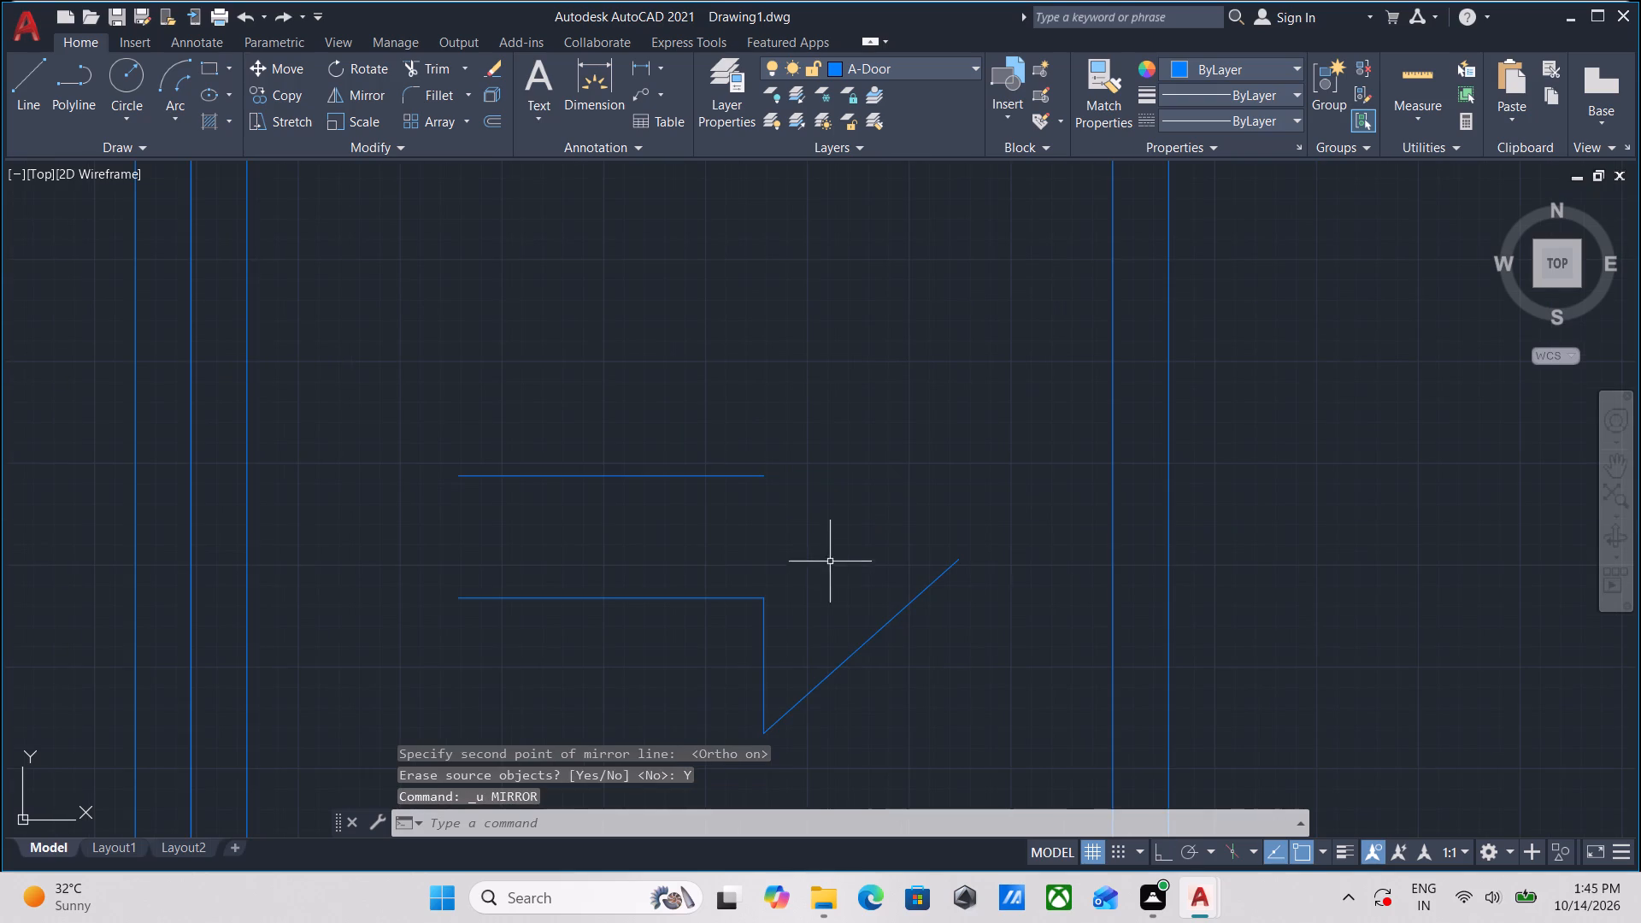
Mirror the arrow's short vertical and diagonal lines about the lower horizontal line, keeping the originals.
{"action": "left_click_drag", "start_coordinate": [880, 681], "coordinate": [870, 675]}
{"action": "left_click", "coordinate": [675, 647]}
{"action": "type", "text": "MI"}
{"action": "key", "text": "Return"}
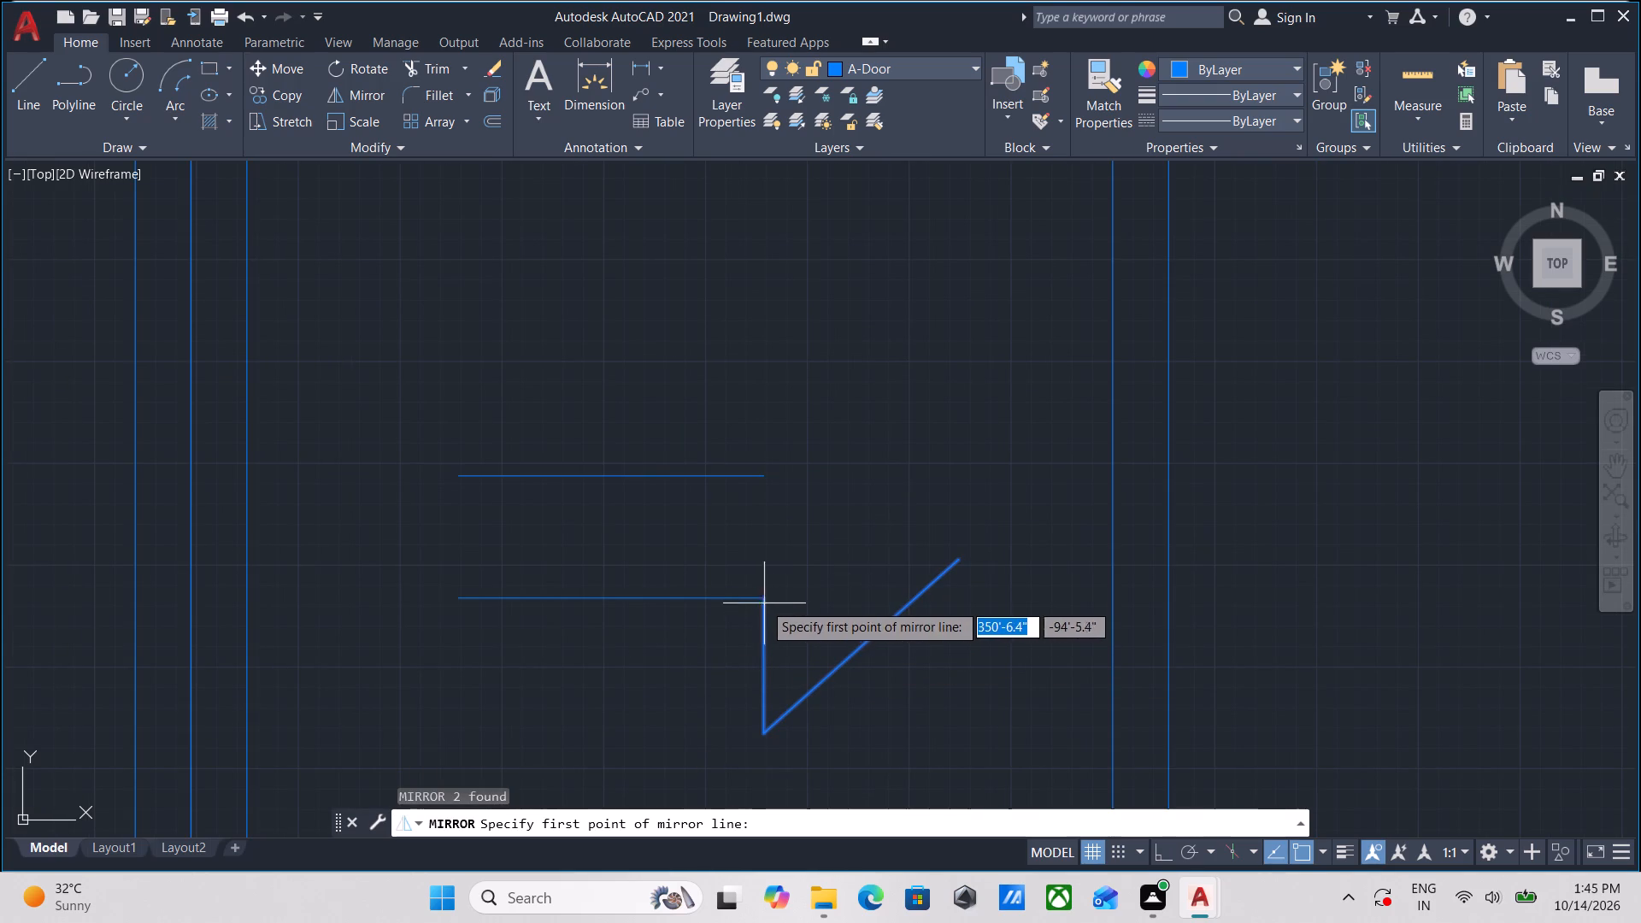
{"action": "left_click", "coordinate": [762, 600]}
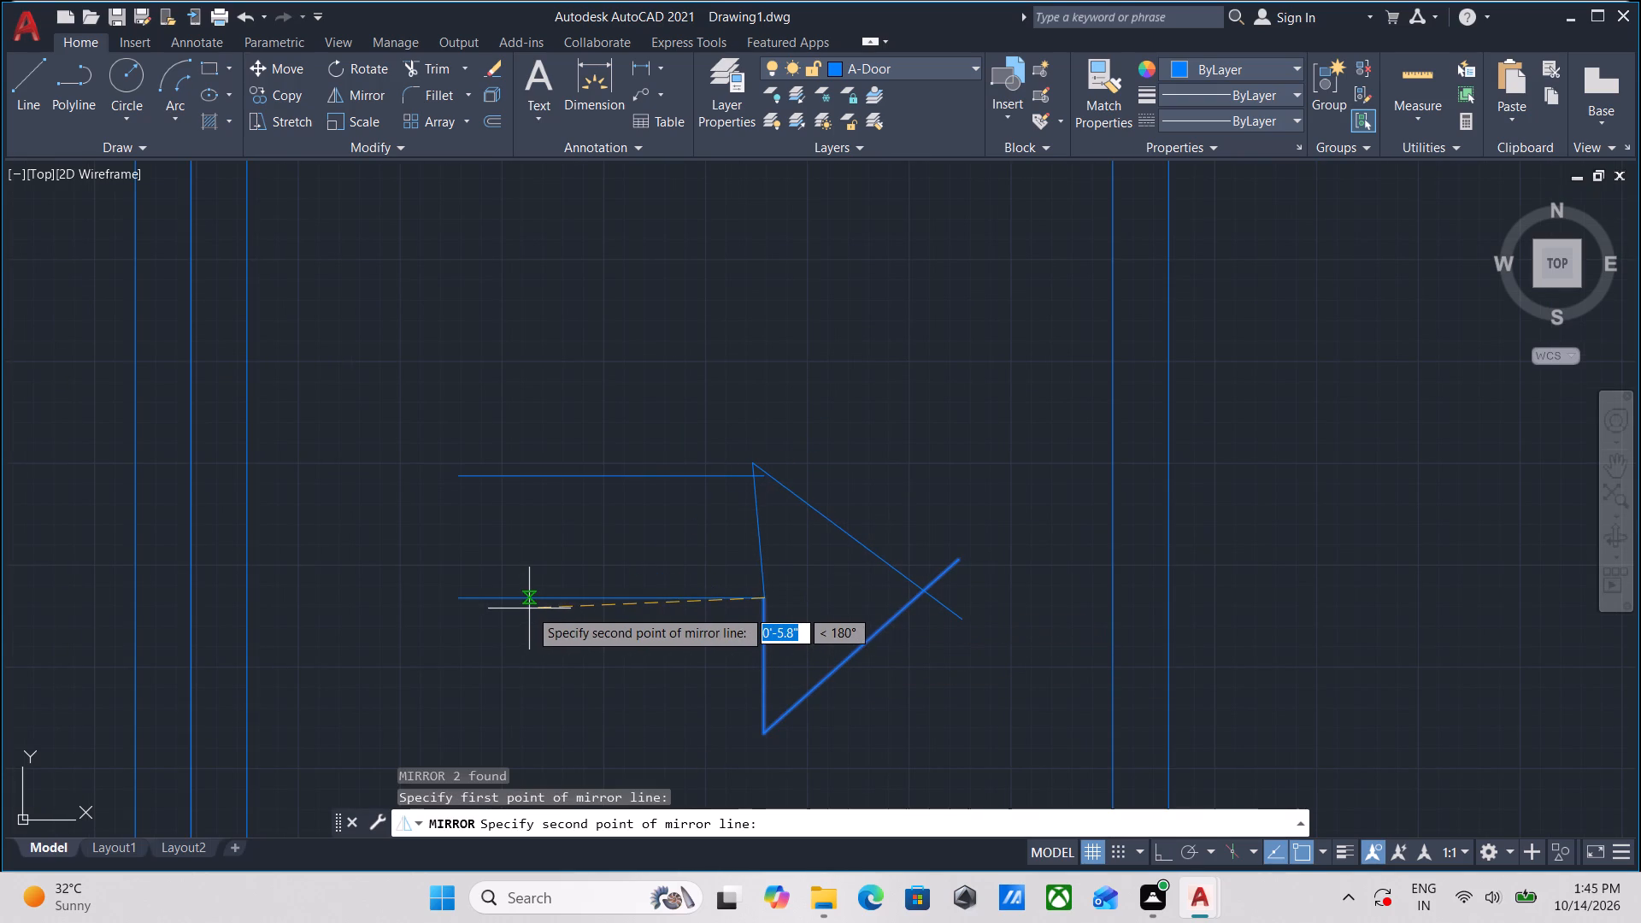
{"action": "key", "text": "F8"}
{"action": "left_click", "coordinate": [455, 604]}
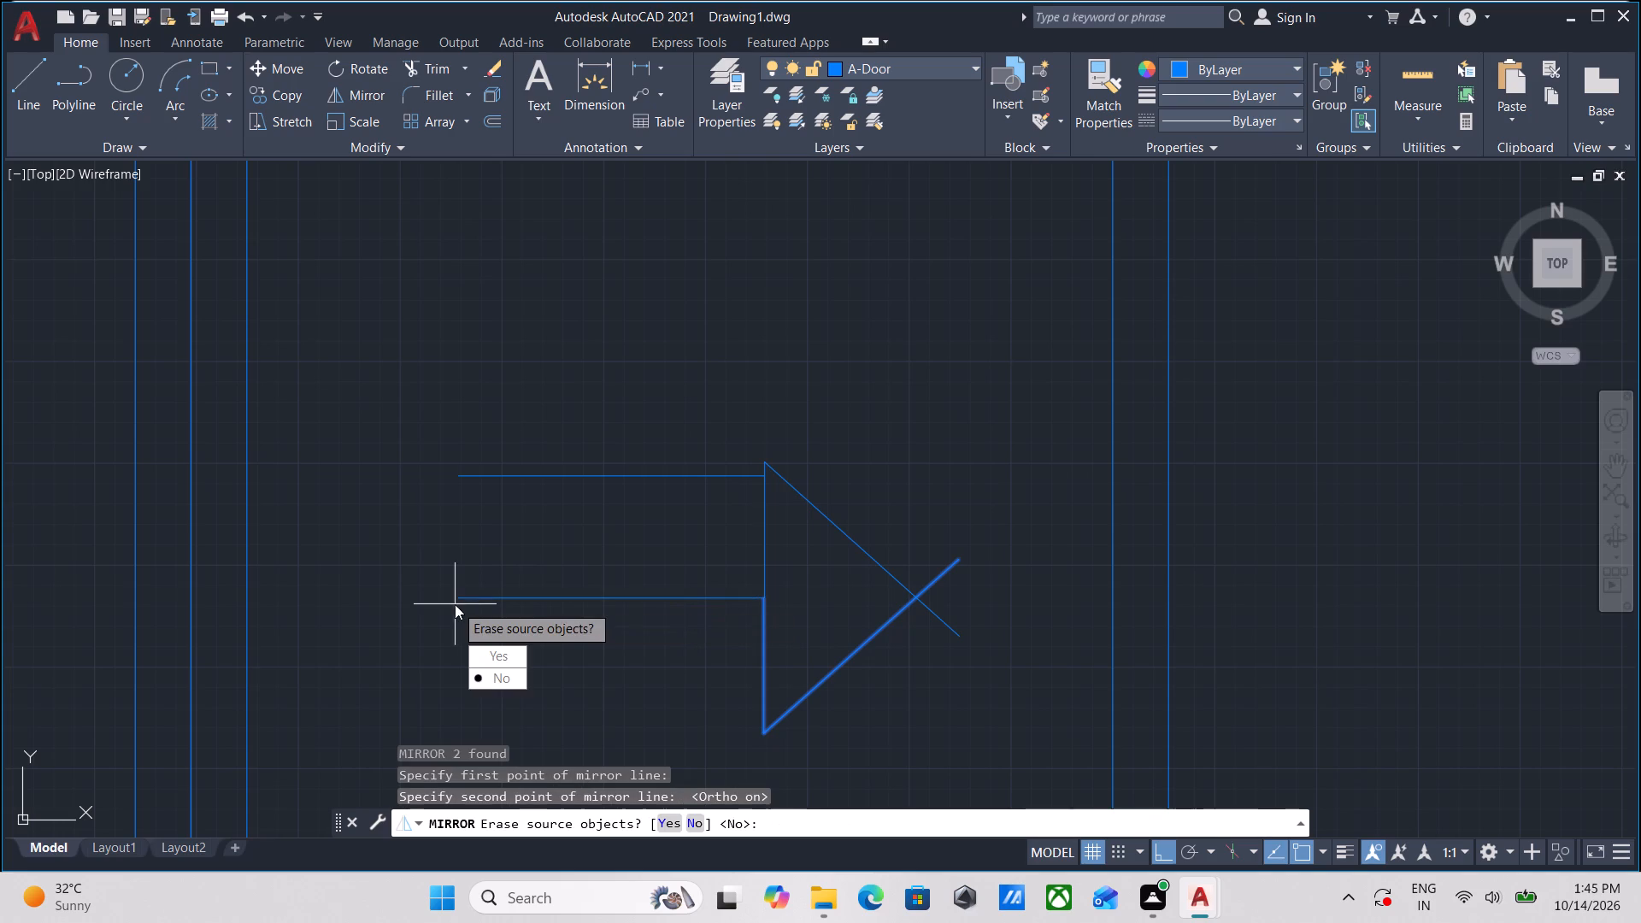
{"action": "left_click_drag", "start_coordinate": [493, 673], "coordinate": [455, 604]}
Move the mirrored vertical and diagonal lines straight up from the lower horizontal line's end to the upper horizontal line's end.
{"action": "left_click_drag", "start_coordinate": [901, 491], "coordinate": [888, 493]}
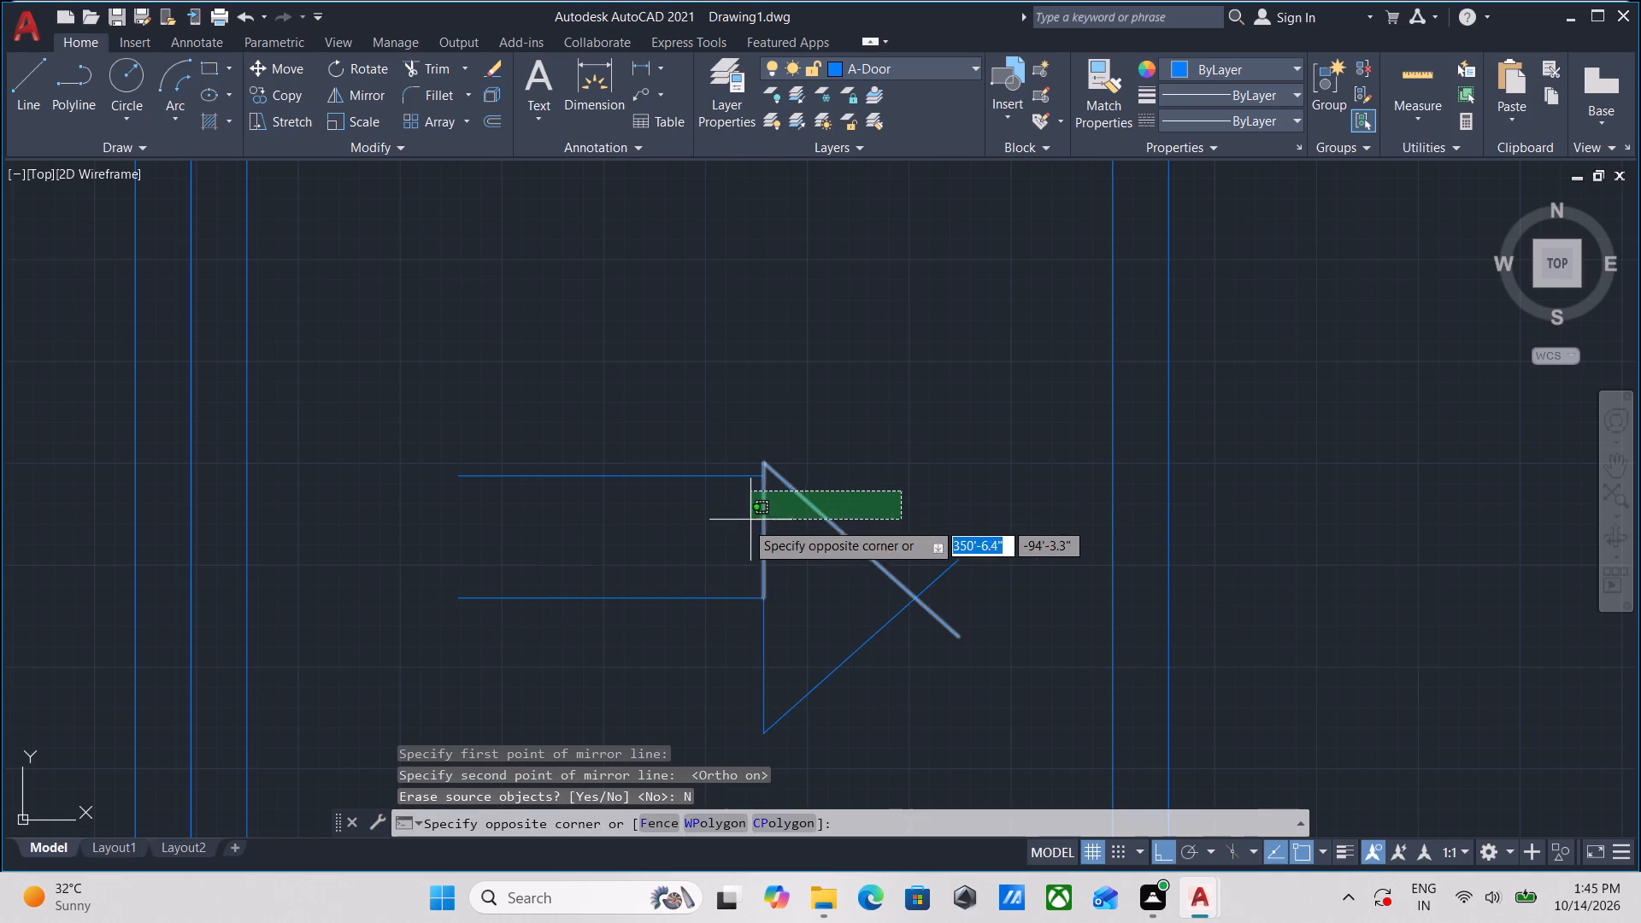
{"action": "left_click", "coordinate": [709, 526]}
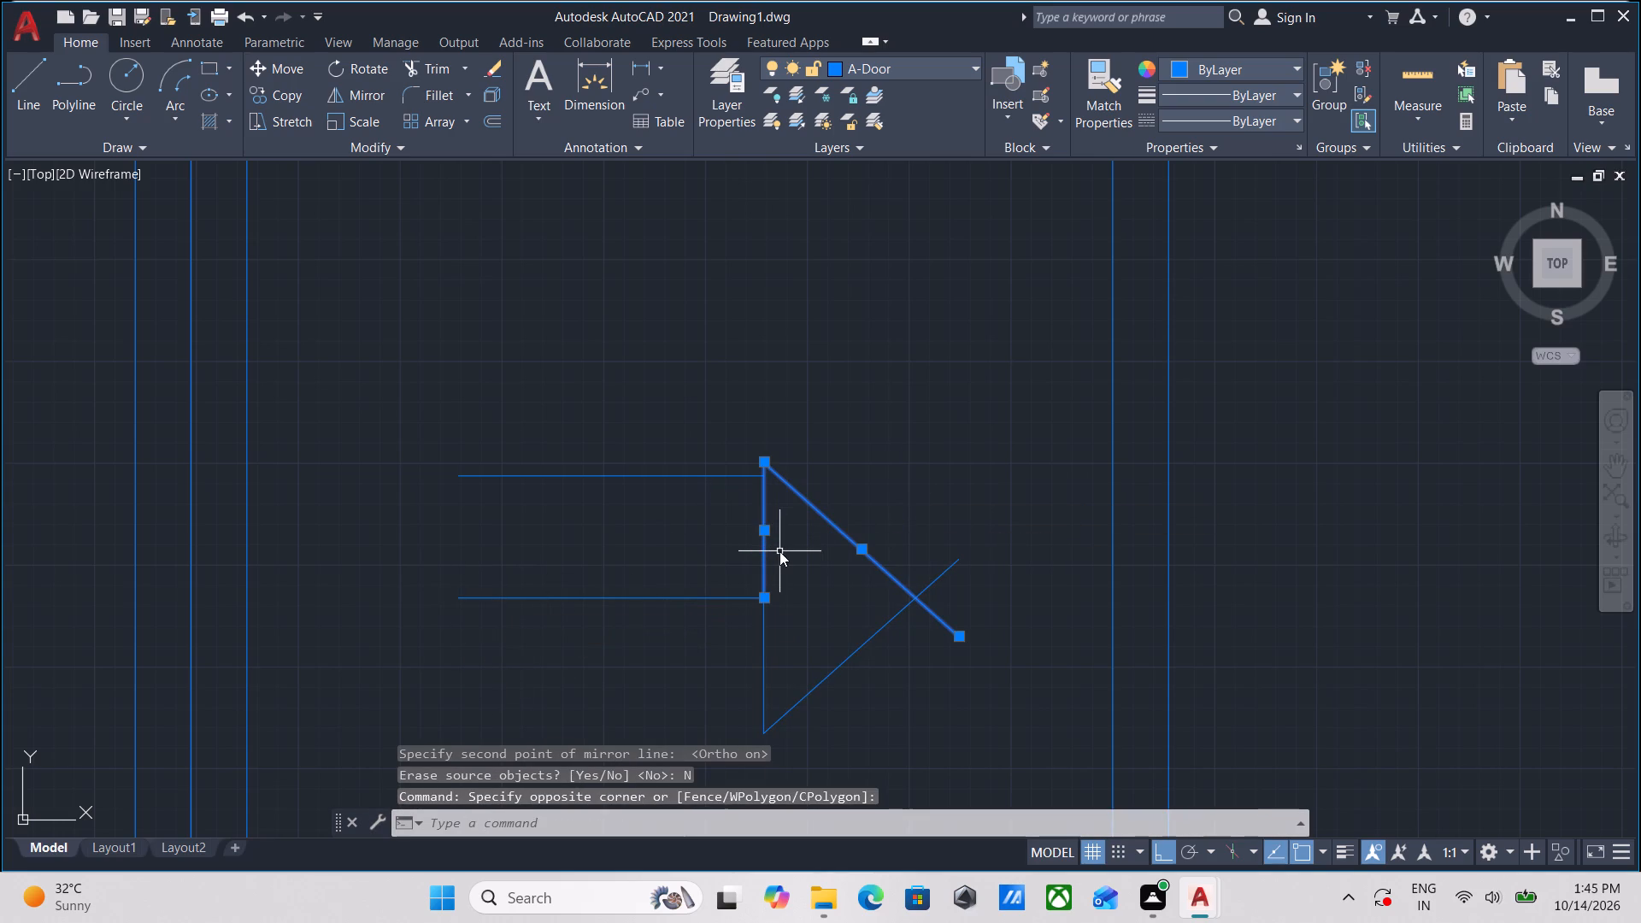
{"action": "key", "text": "m"}
{"action": "key", "text": "Return"}
{"action": "left_click", "coordinate": [763, 599]}
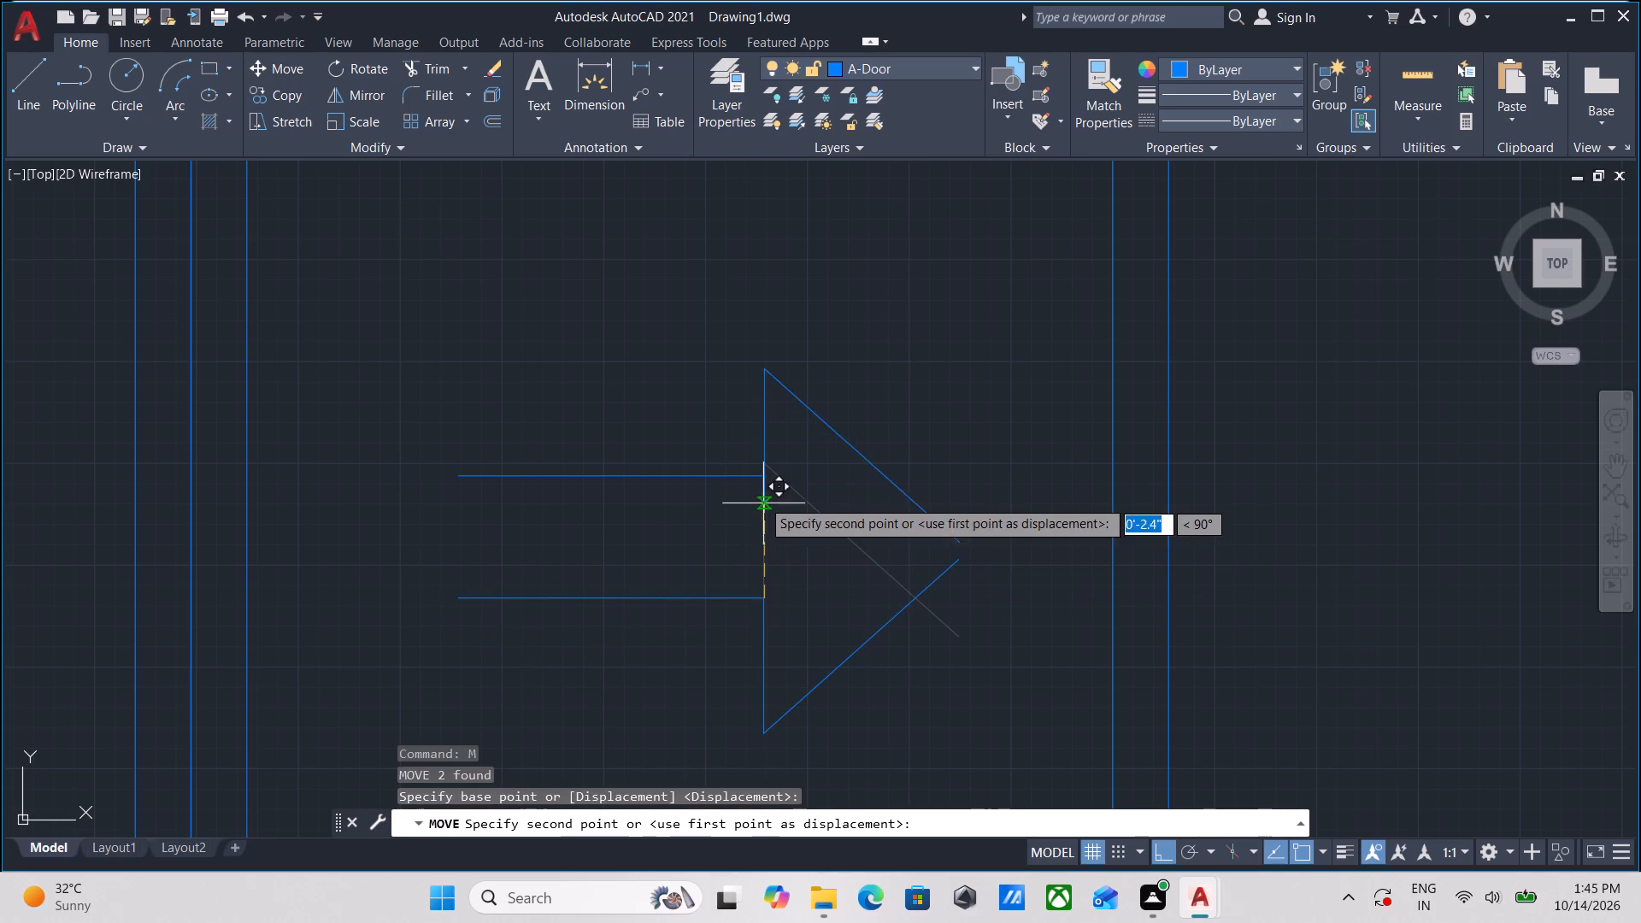
{"action": "left_click", "coordinate": [761, 477]}
{"action": "scroll", "coordinate": [911, 483], "scroll_direction": "down", "scroll_amount": 1}
{"action": "middle_click_drag", "start_coordinate": [915, 485], "coordinate": [812, 422]}
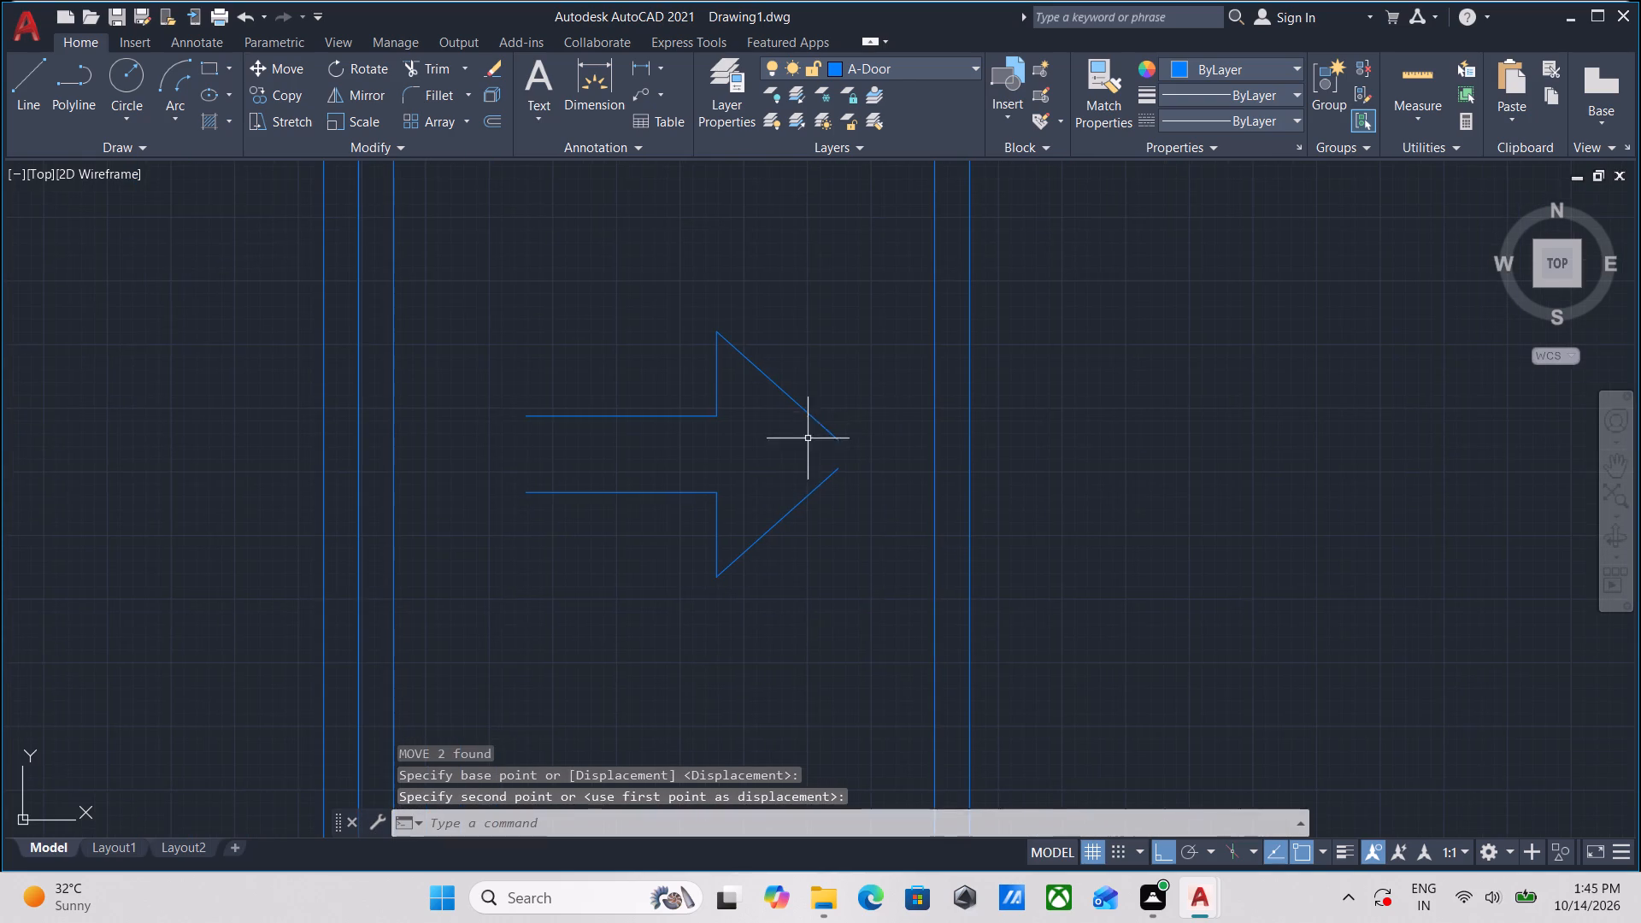
Extend the arrow's upper diagonal to the panel's inner frame line and the lower diagonal to meet the upper one.
{"action": "type", "text": "EX"}
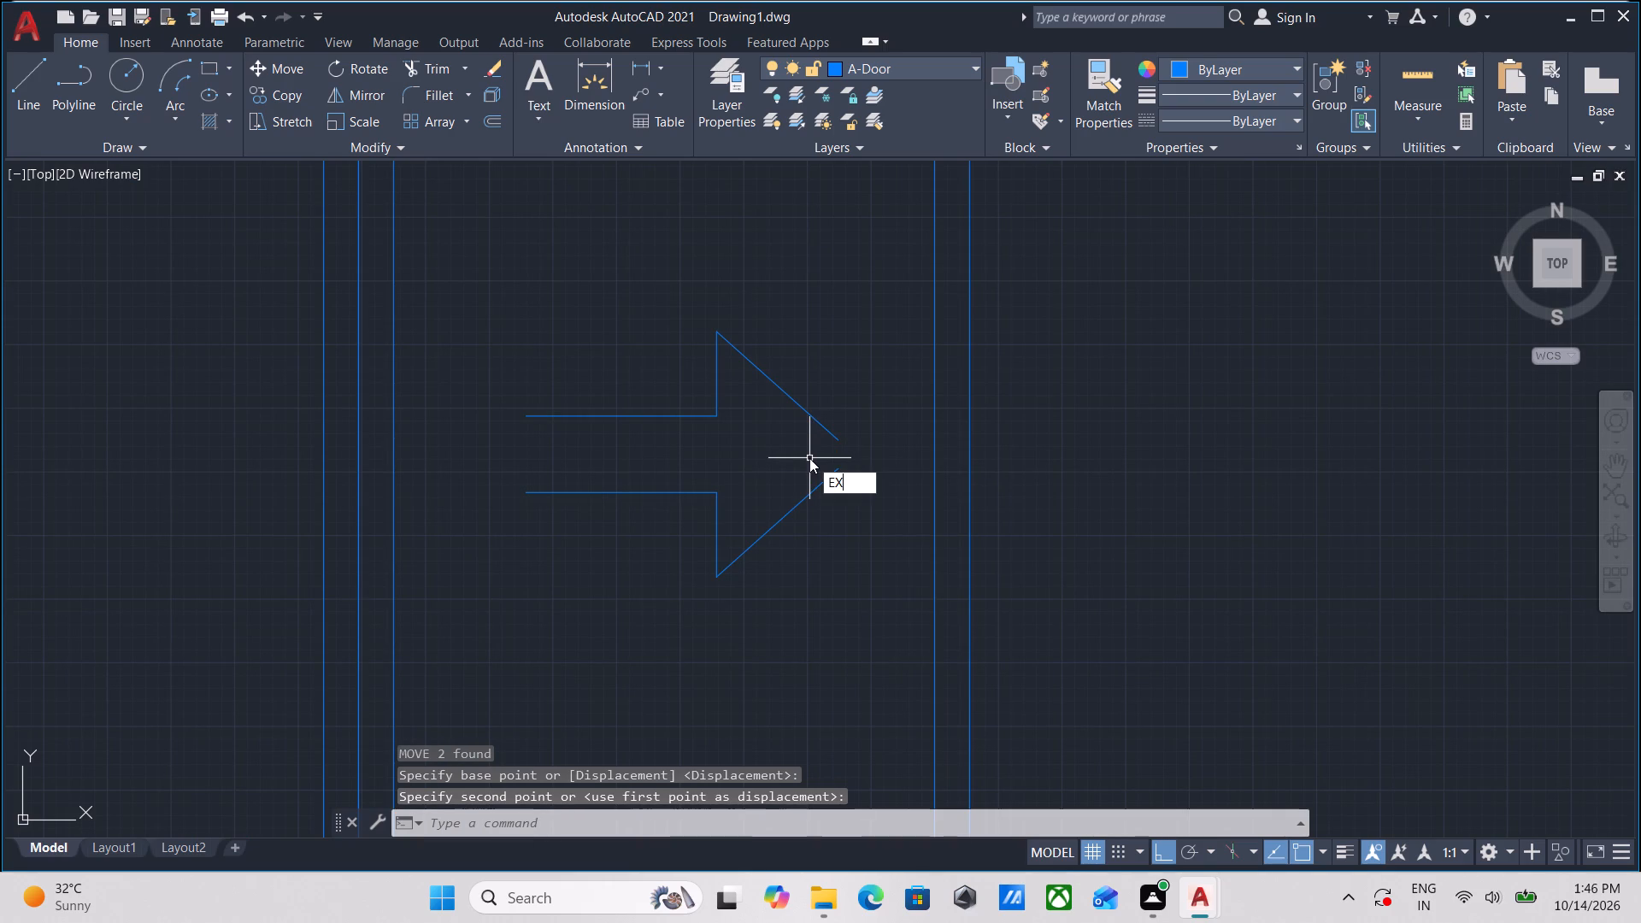
{"action": "key", "text": "Return"}
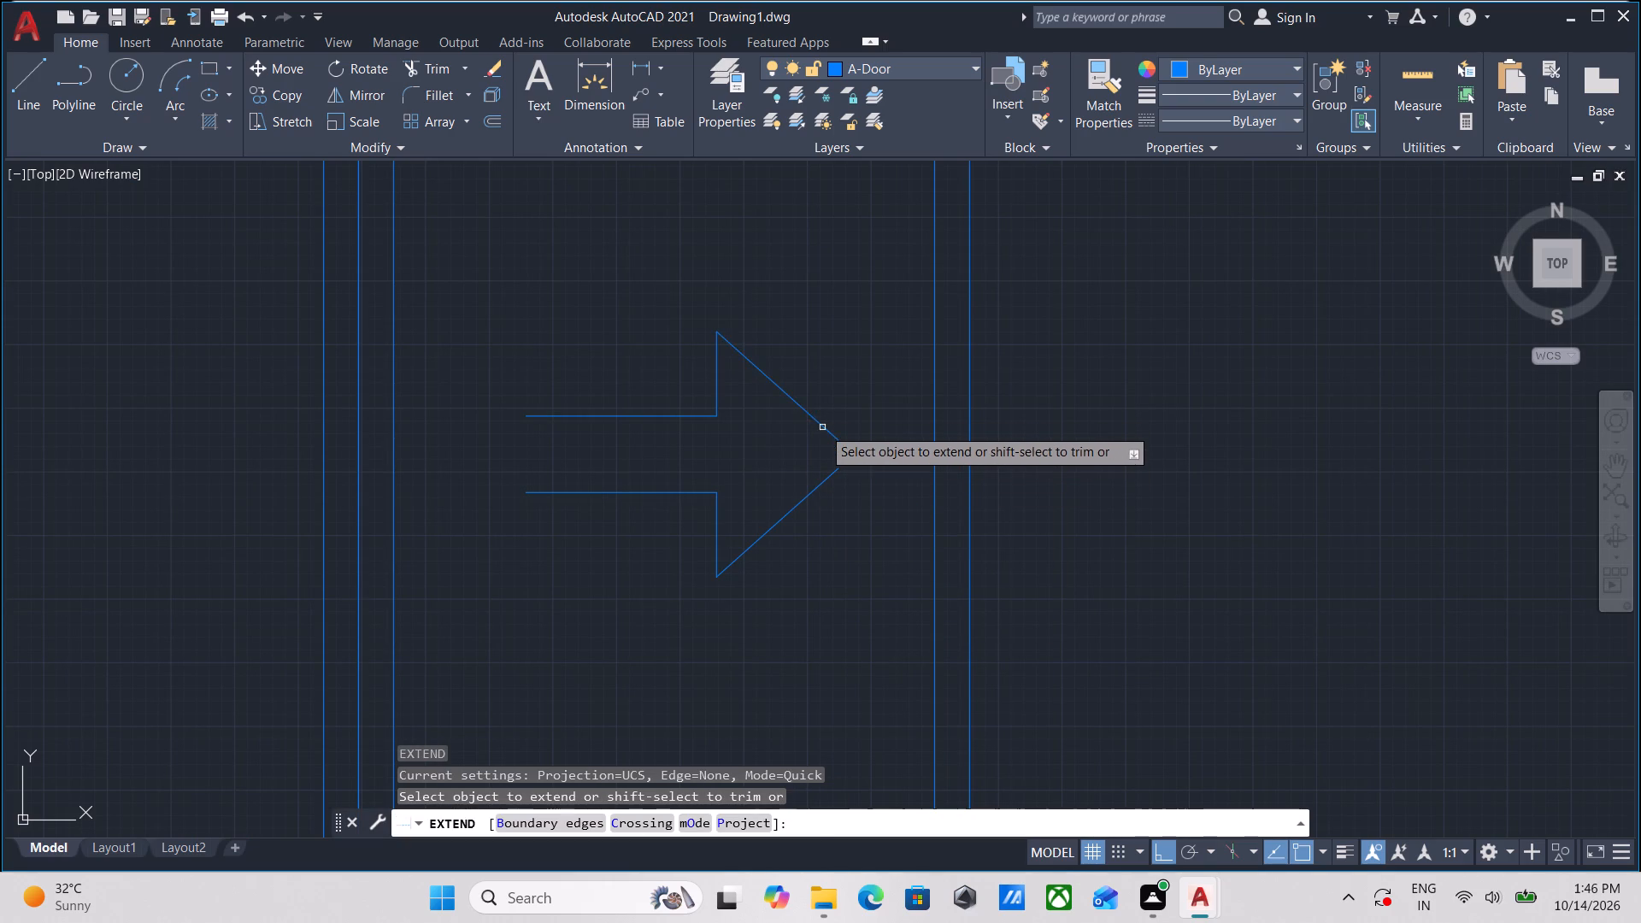
{"action": "left_click", "coordinate": [822, 427]}
{"action": "left_click", "coordinate": [834, 477]}
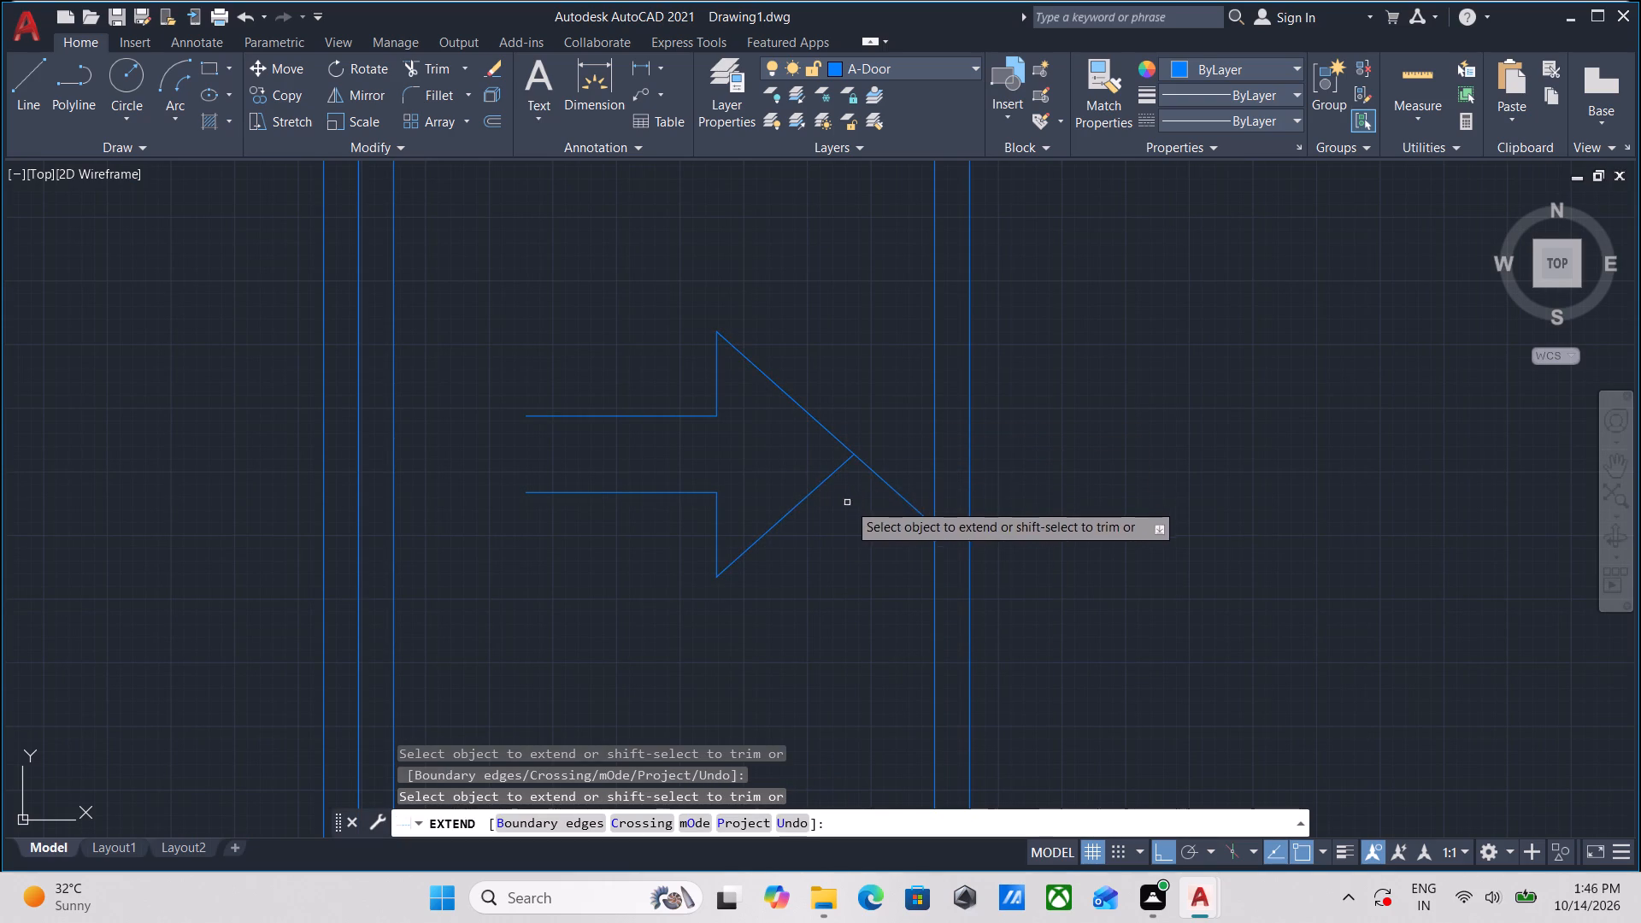
{"action": "middle_click_drag", "start_coordinate": [848, 503], "coordinate": [777, 541]}
{"action": "key", "text": "Escape"}
{"action": "type", "text": "TR"}
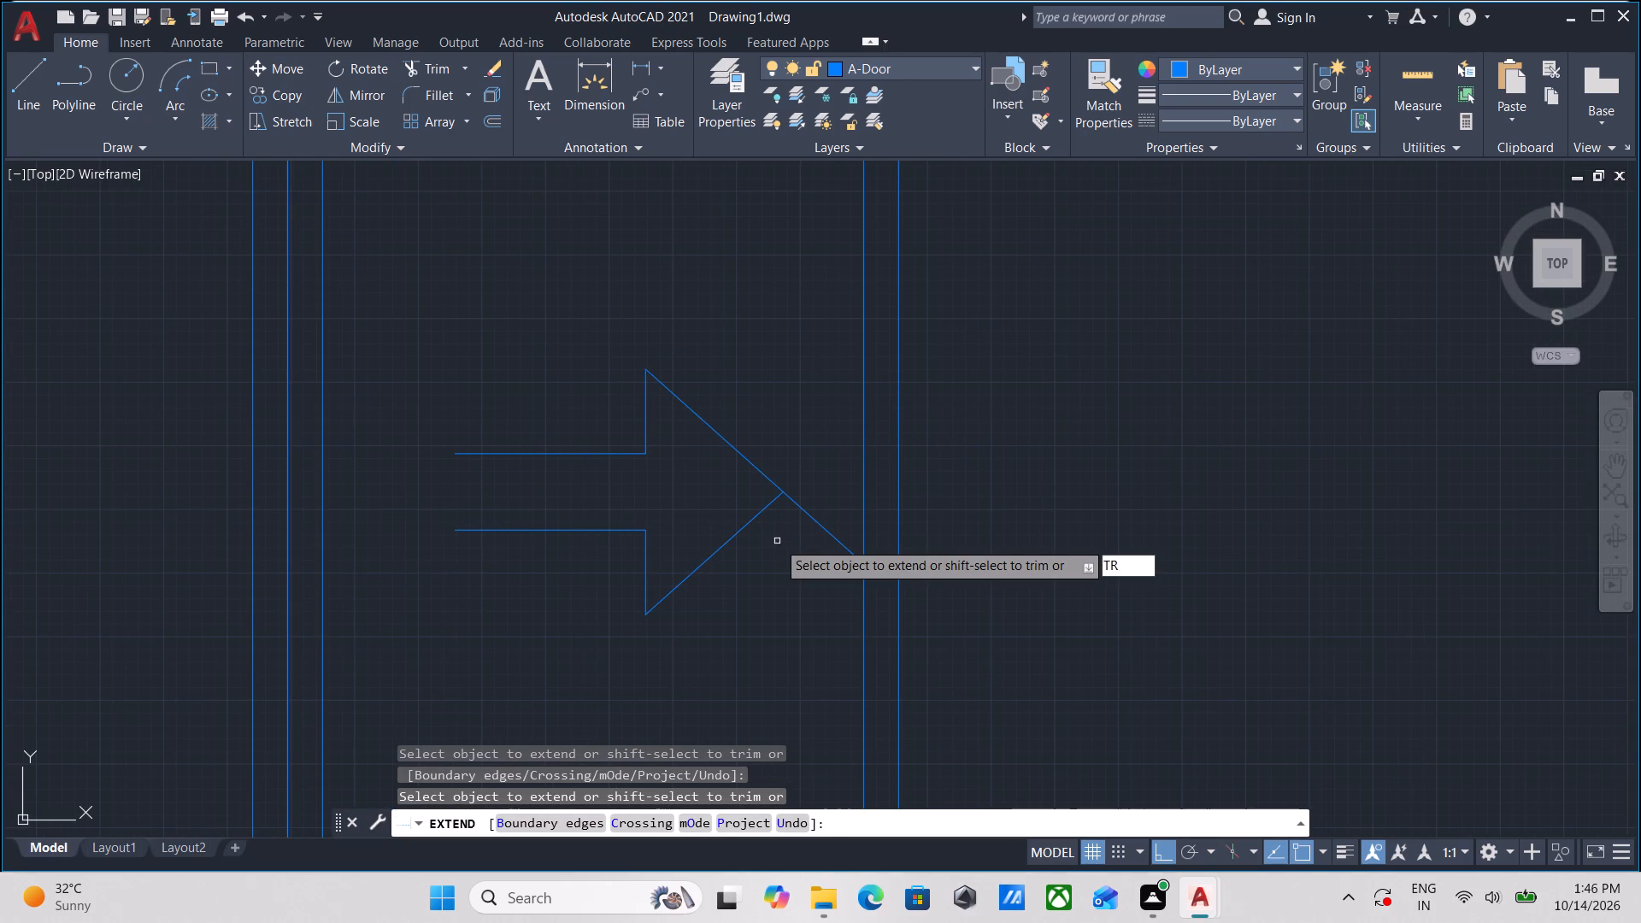
{"action": "key", "text": "Return"}
{"action": "key", "text": "Escape"}
Trim the upper diagonal's excess beyond the arrow's tip.
{"action": "scroll", "coordinate": [806, 572], "scroll_direction": "down", "scroll_amount": 3}
{"action": "middle_click_drag", "start_coordinate": [806, 556], "coordinate": [782, 467]}
{"action": "scroll", "coordinate": [783, 474], "scroll_direction": "up", "scroll_amount": 2}
{"action": "middle_click_drag", "start_coordinate": [784, 526], "coordinate": [768, 557]}
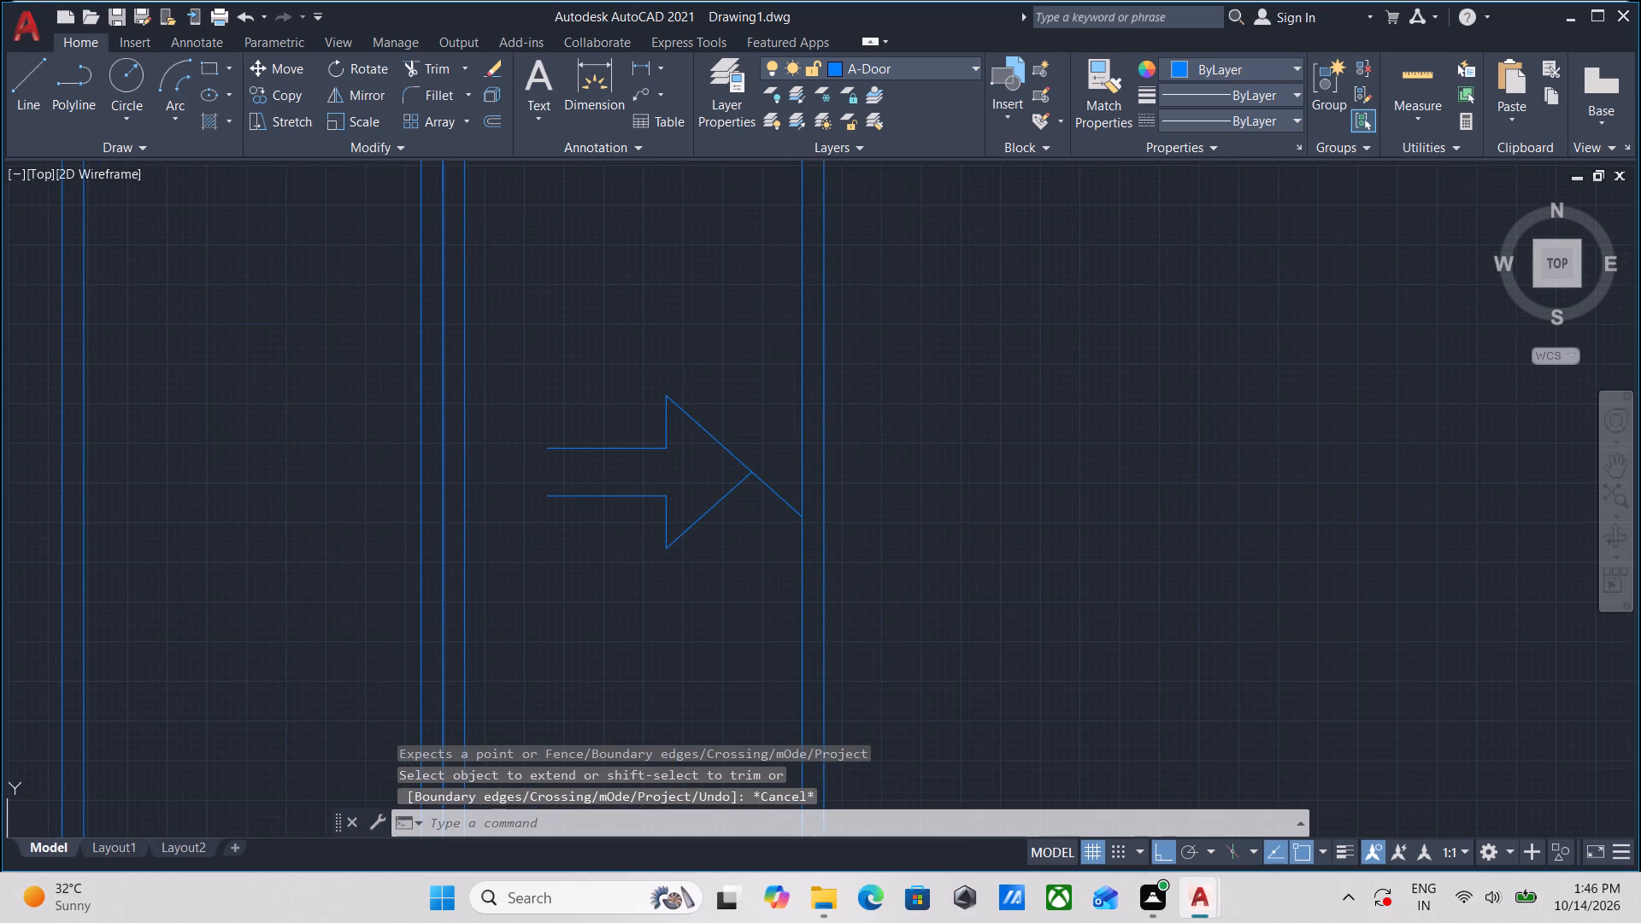
{"action": "type", "text": "TR"}
{"action": "key", "text": "Return"}
{"action": "left_click", "coordinate": [778, 548]}
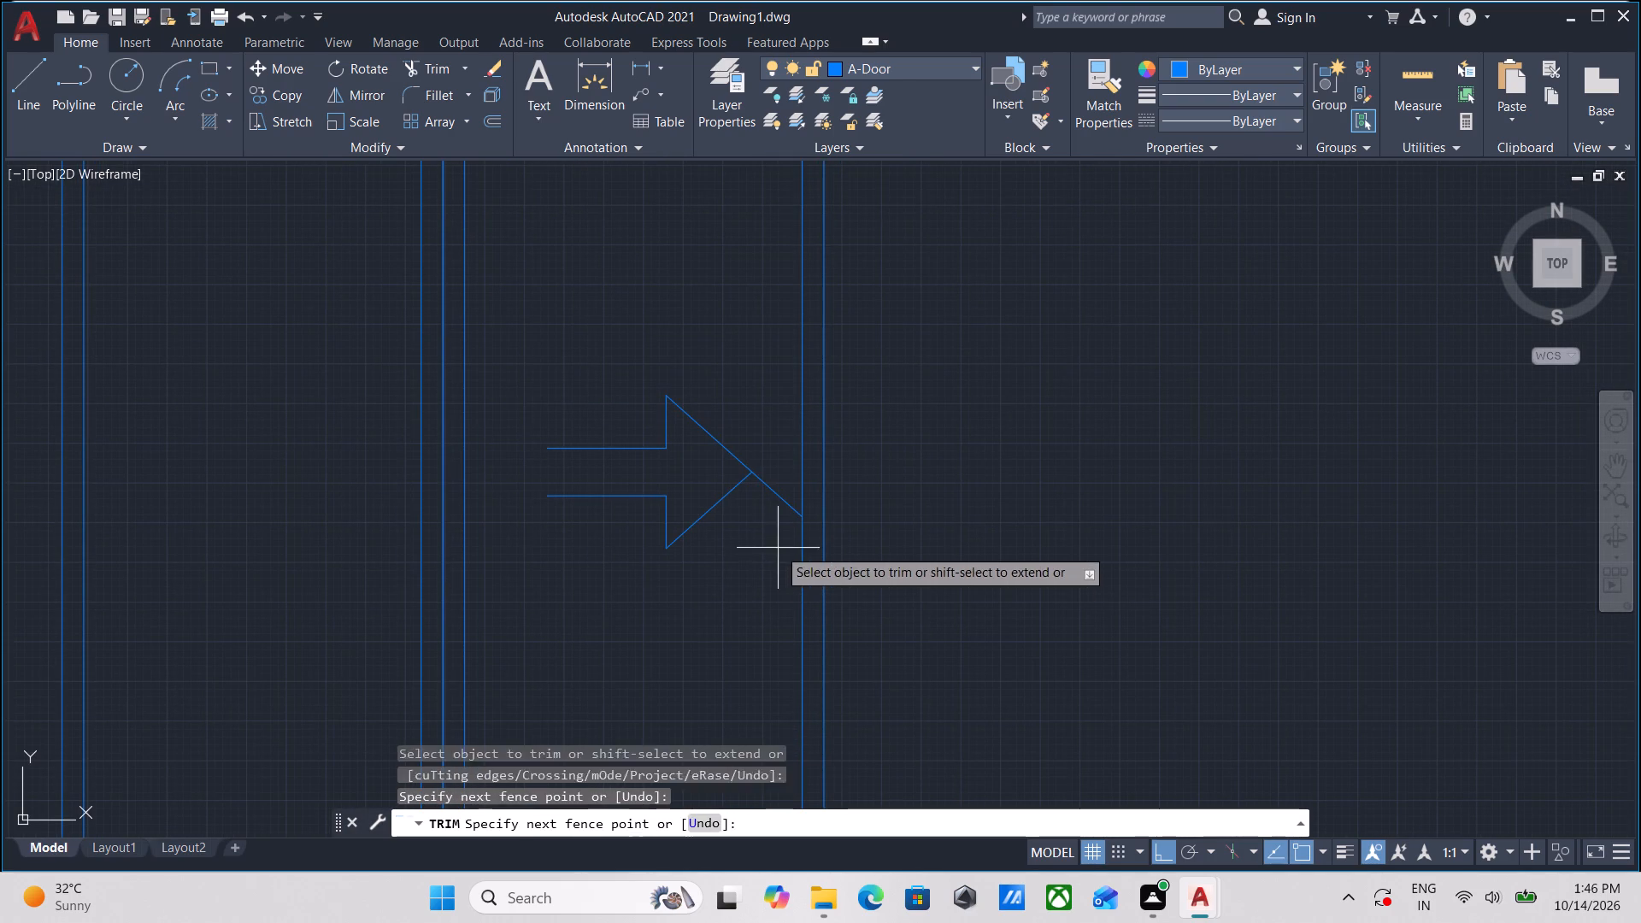
{"action": "left_click", "coordinate": [781, 457]}
{"action": "key", "text": "Escape"}
{"action": "middle_click_drag", "start_coordinate": [539, 578], "coordinate": [566, 614]}
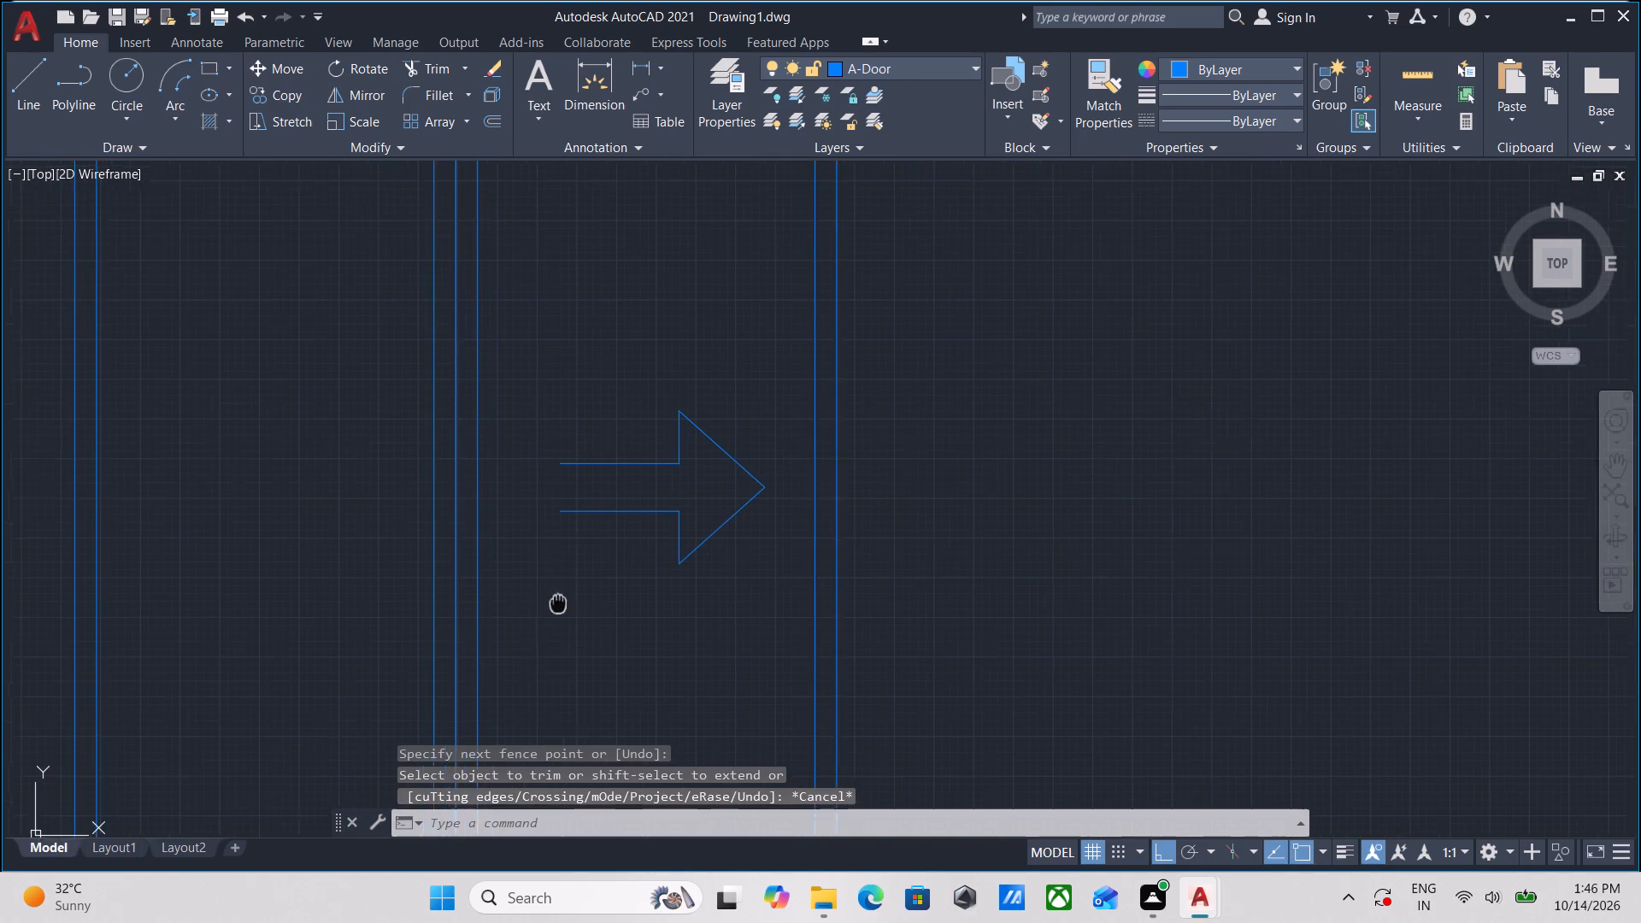
Close the arrow's tail with a vertical line from the upper horizontal line's end to the lower one's end.
{"action": "middle_click_drag", "start_coordinate": [566, 614], "coordinate": [568, 621]}
{"action": "key", "text": "l"}
{"action": "key", "text": "Return"}
{"action": "scroll", "coordinate": [579, 536], "scroll_direction": "up", "scroll_amount": 1}
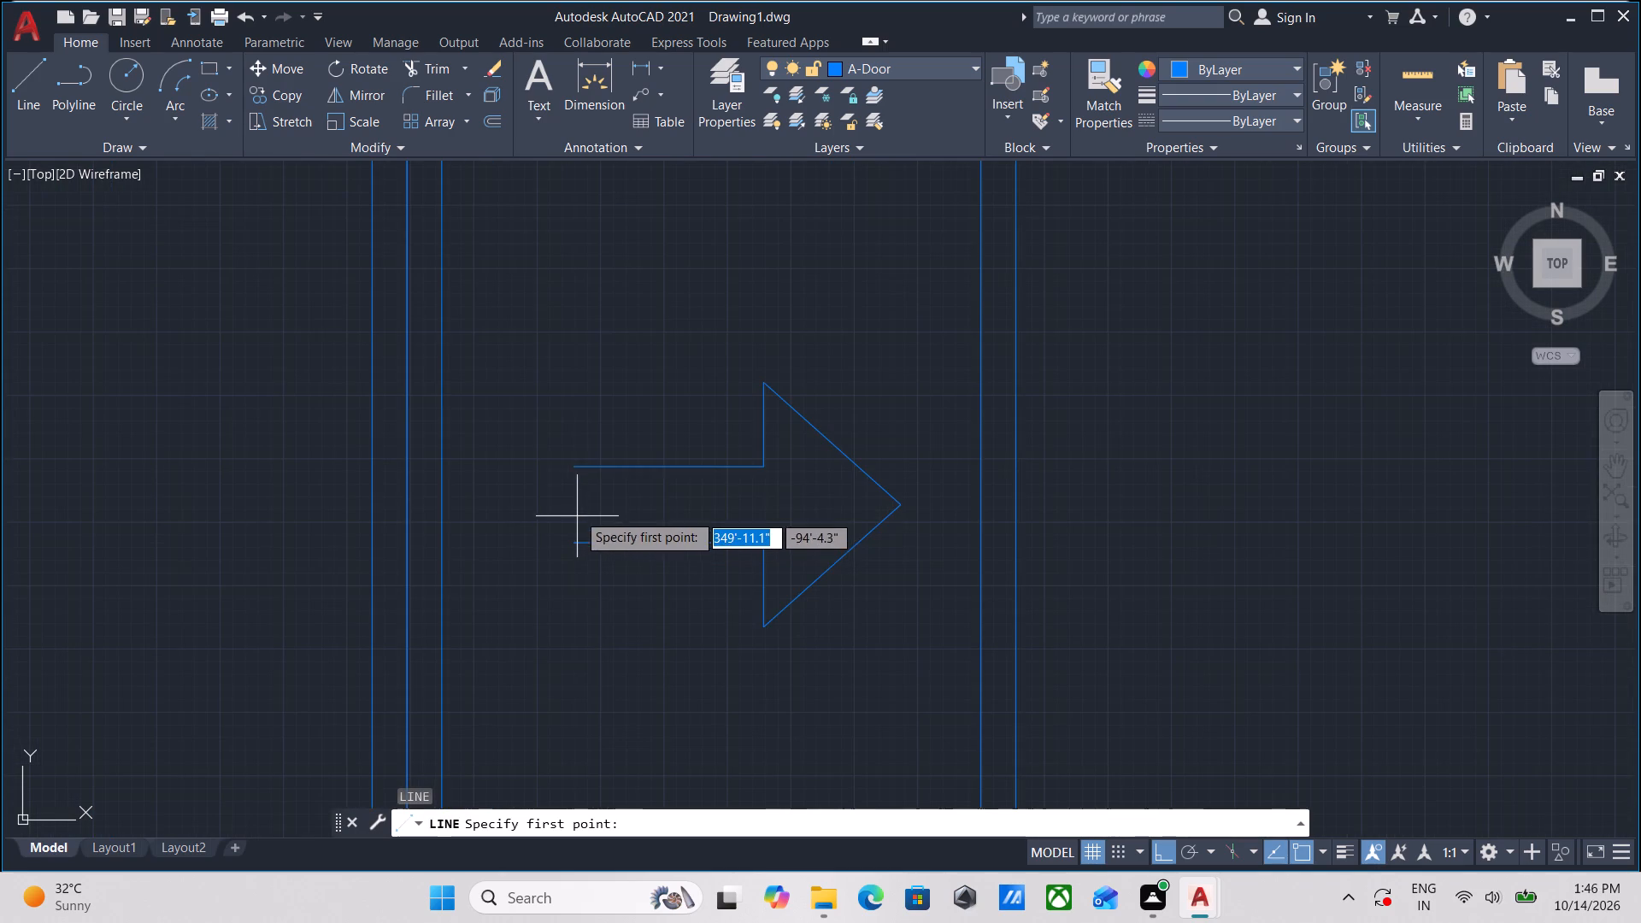
{"action": "left_click", "coordinate": [579, 463]}
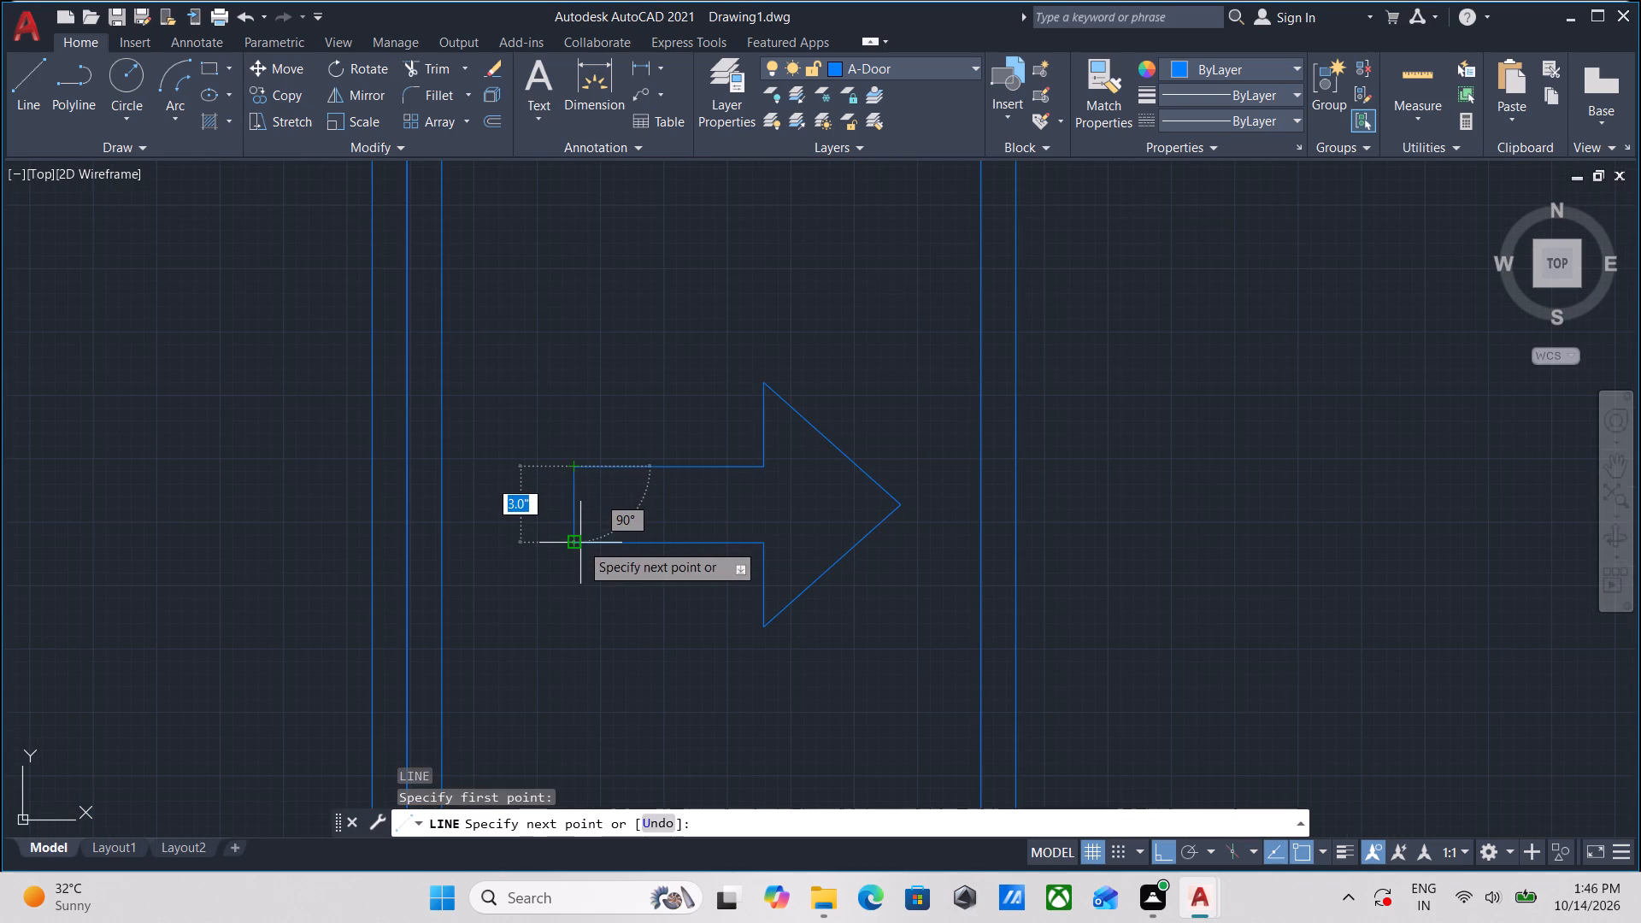
{"action": "left_click", "coordinate": [580, 543]}
{"action": "key", "text": "Escape"}
Group all the lines of the direction arrow into one object.
{"action": "scroll", "coordinate": [580, 543], "scroll_direction": "down", "scroll_amount": 2}
{"action": "left_click", "coordinate": [713, 638]}
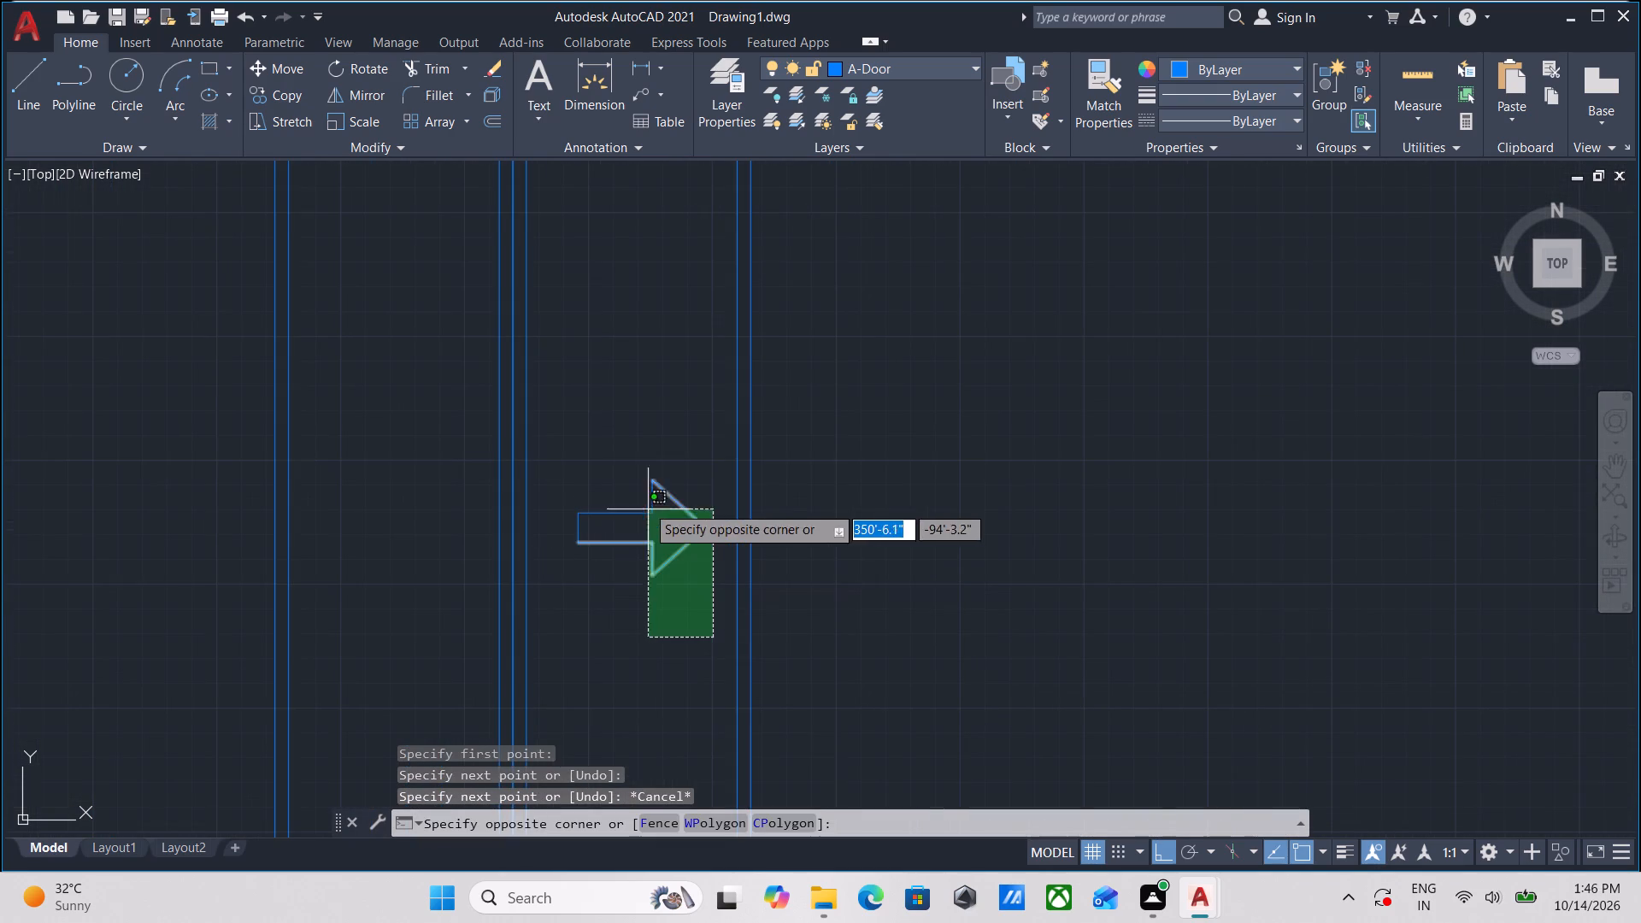
{"action": "left_click", "coordinate": [562, 432]}
{"action": "scroll", "coordinate": [562, 432], "scroll_direction": "up", "scroll_amount": 2}
{"action": "middle_click_drag", "start_coordinate": [562, 432], "coordinate": [578, 408]}
{"action": "key", "text": "g"}
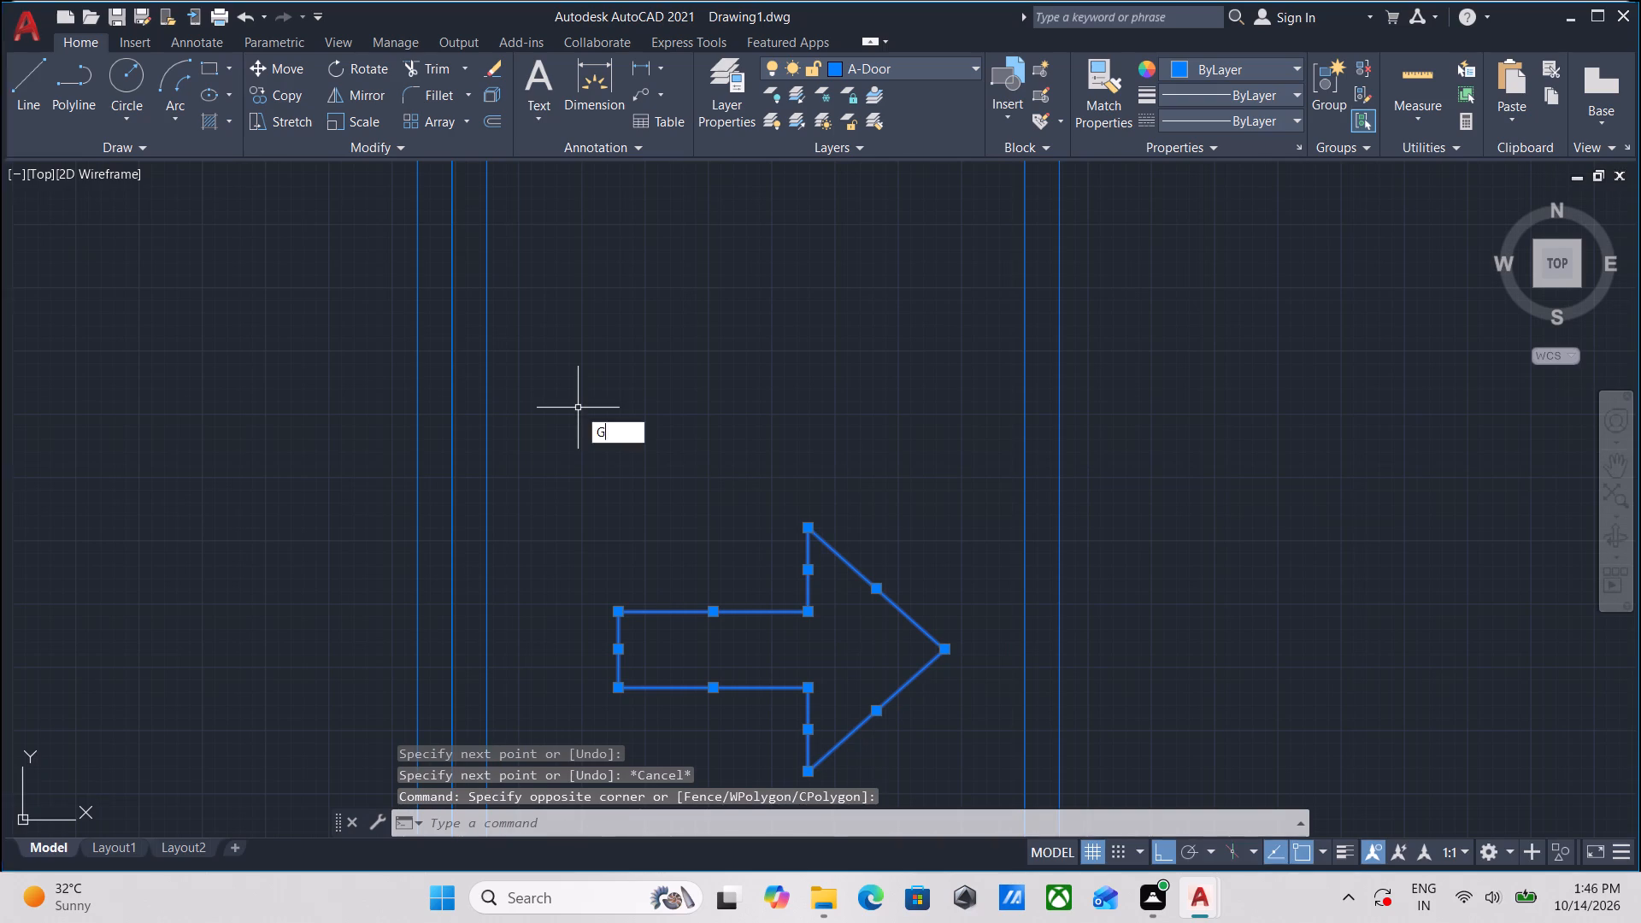
{"action": "key", "text": "Return"}
Mirror the grouped arrow about the door's vertical centre line onto the other panel, keeping the original.
{"action": "scroll", "coordinate": [779, 711], "scroll_direction": "down", "scroll_amount": 2}
{"action": "middle_click_drag", "start_coordinate": [777, 688], "coordinate": [786, 476]}
{"action": "left_click", "coordinate": [816, 544]}
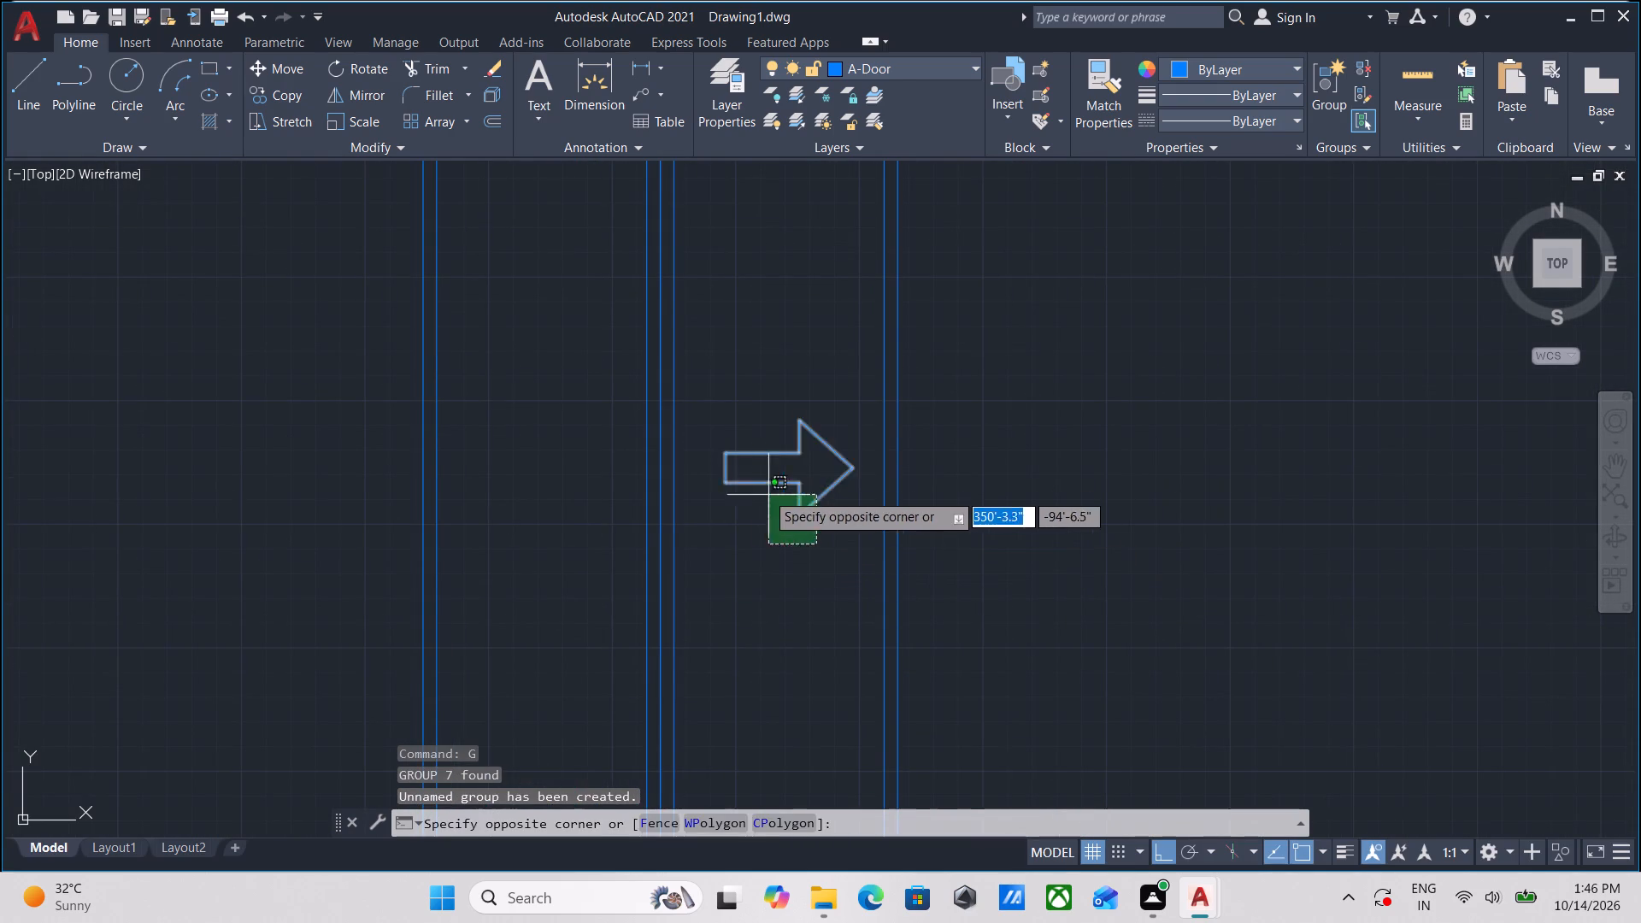
{"action": "left_click", "coordinate": [759, 481]}
{"action": "middle_click_drag", "start_coordinate": [742, 553], "coordinate": [768, 543]}
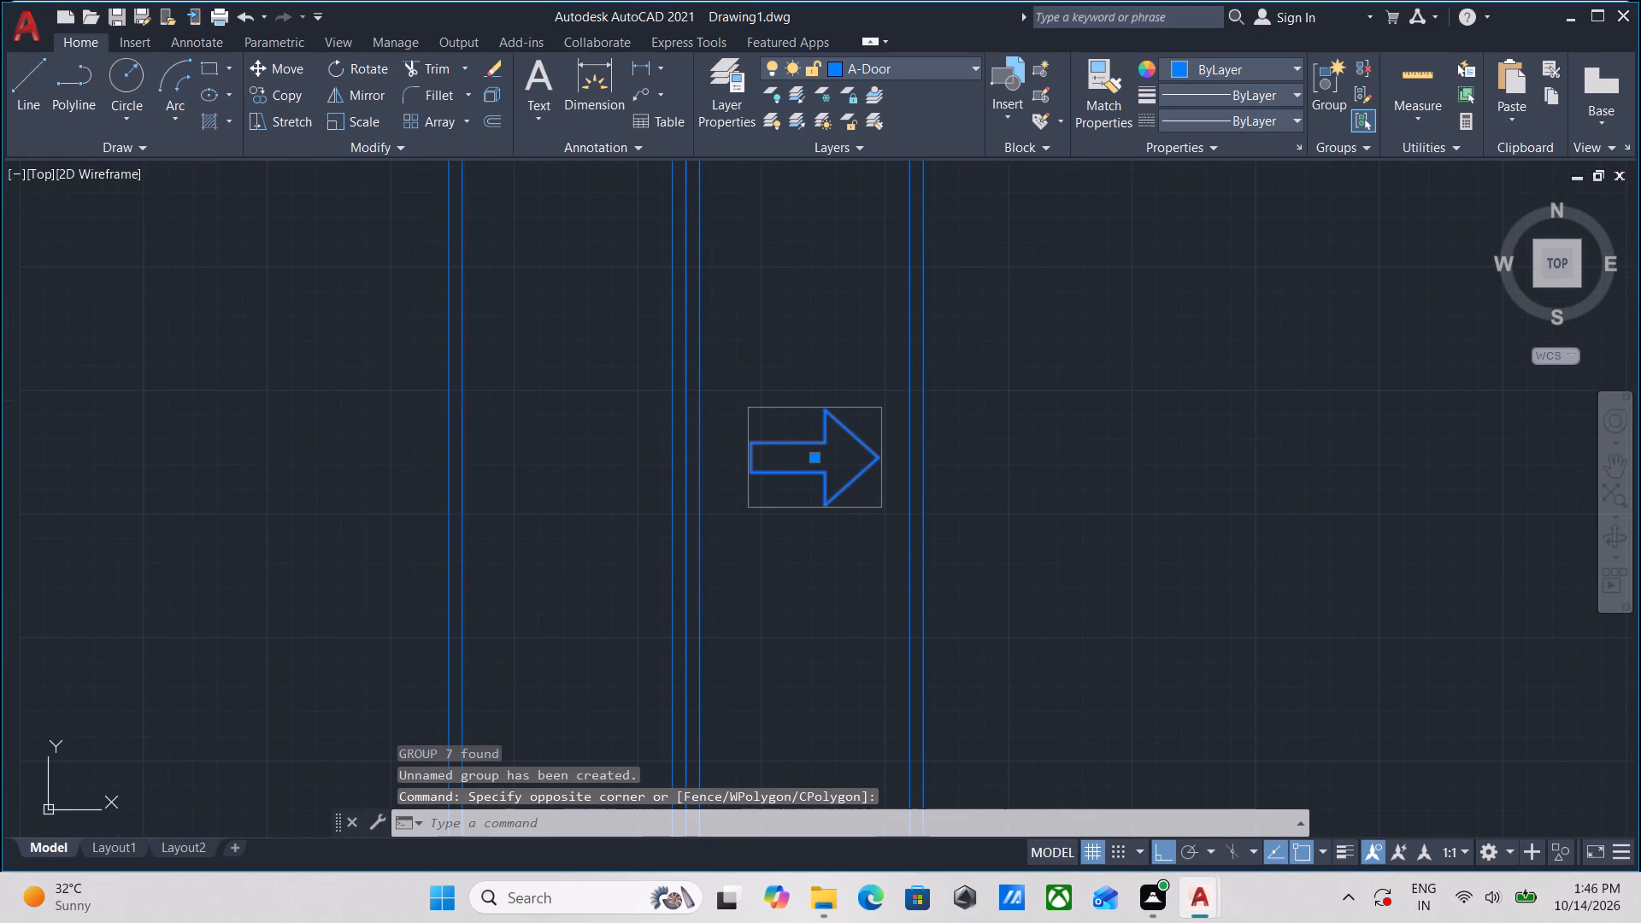
{"action": "type", "text": "MI"}
{"action": "key", "text": "Return"}
{"action": "scroll", "coordinate": [695, 492], "scroll_direction": "down", "scroll_amount": 1}
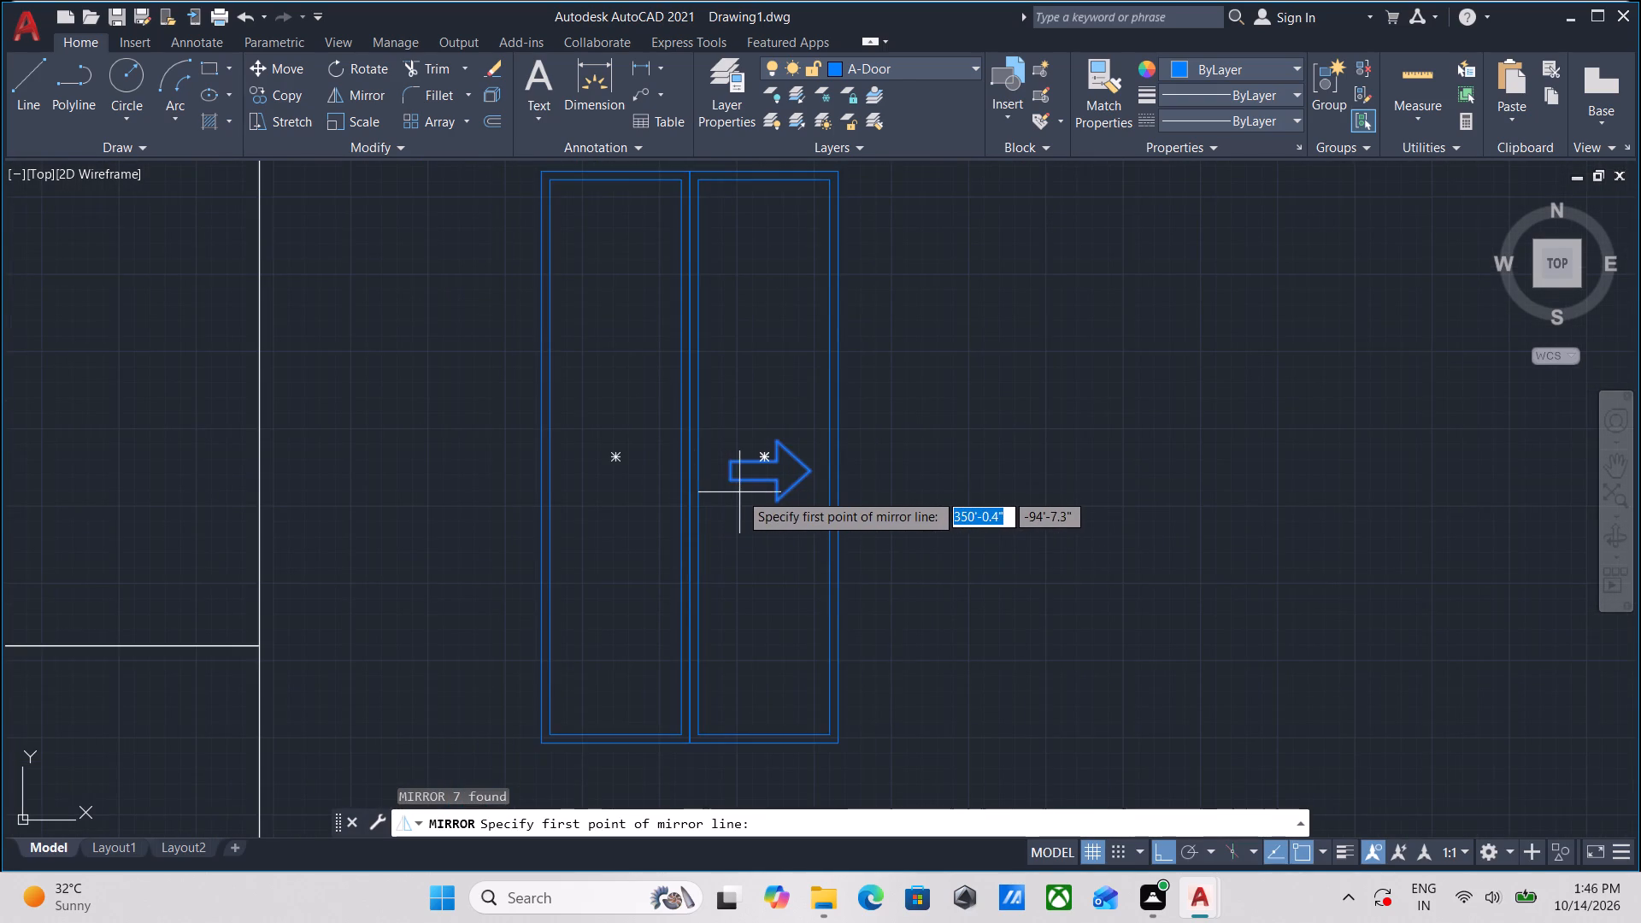
{"action": "scroll", "coordinate": [739, 499], "scroll_direction": "down", "scroll_amount": 1}
{"action": "scroll", "coordinate": [685, 497], "scroll_direction": "up", "scroll_amount": 2}
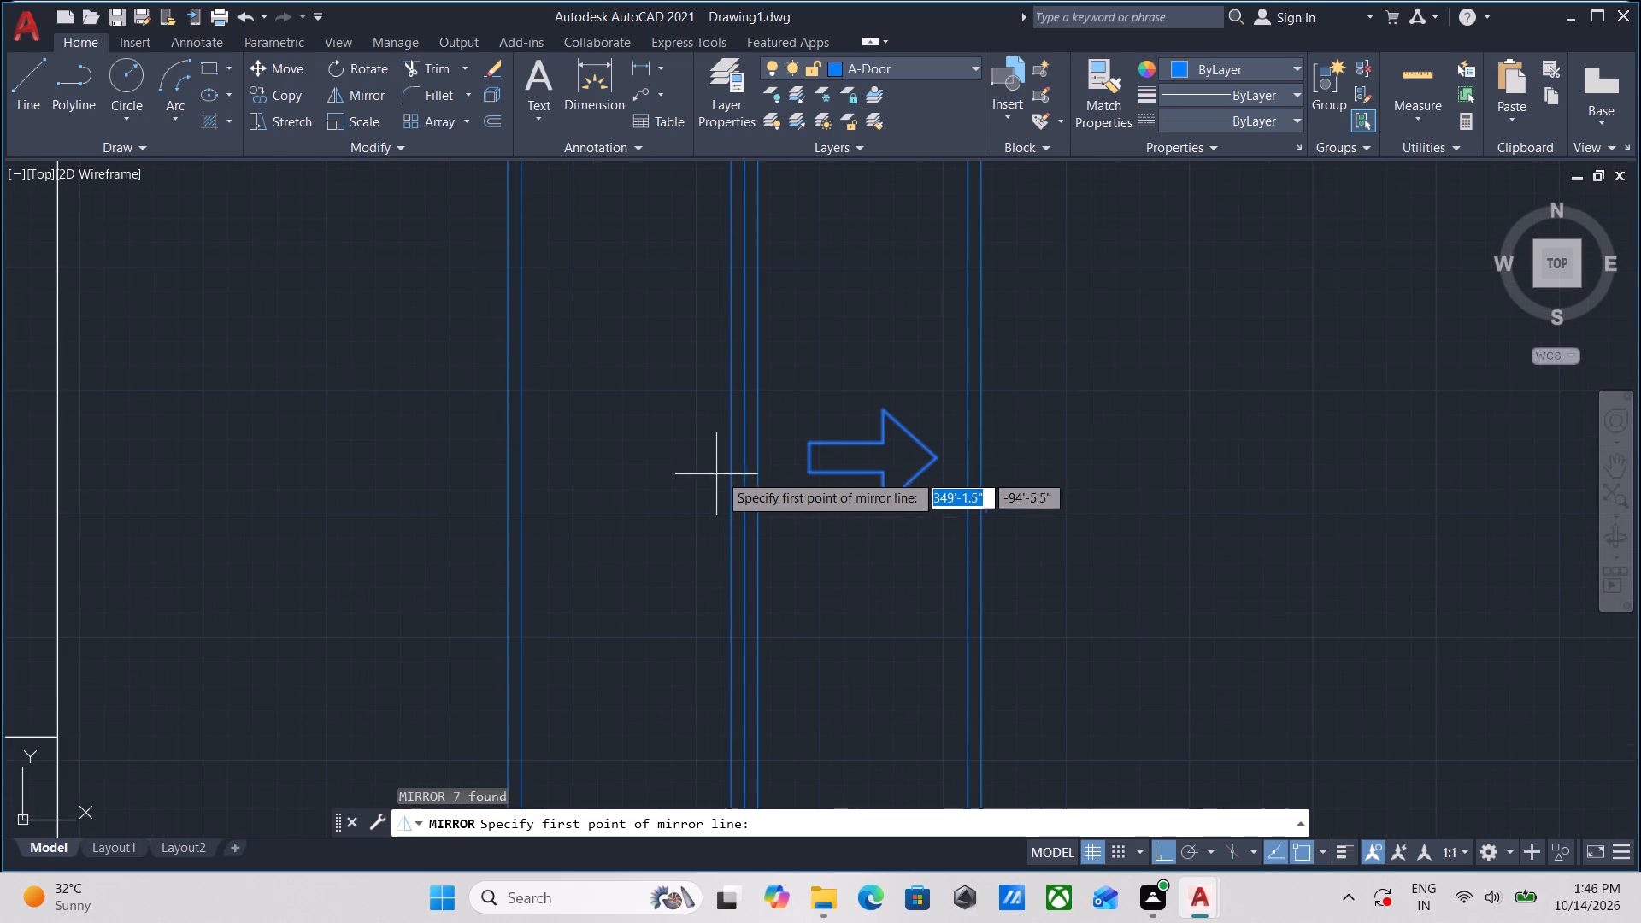
{"action": "left_click", "coordinate": [745, 461]}
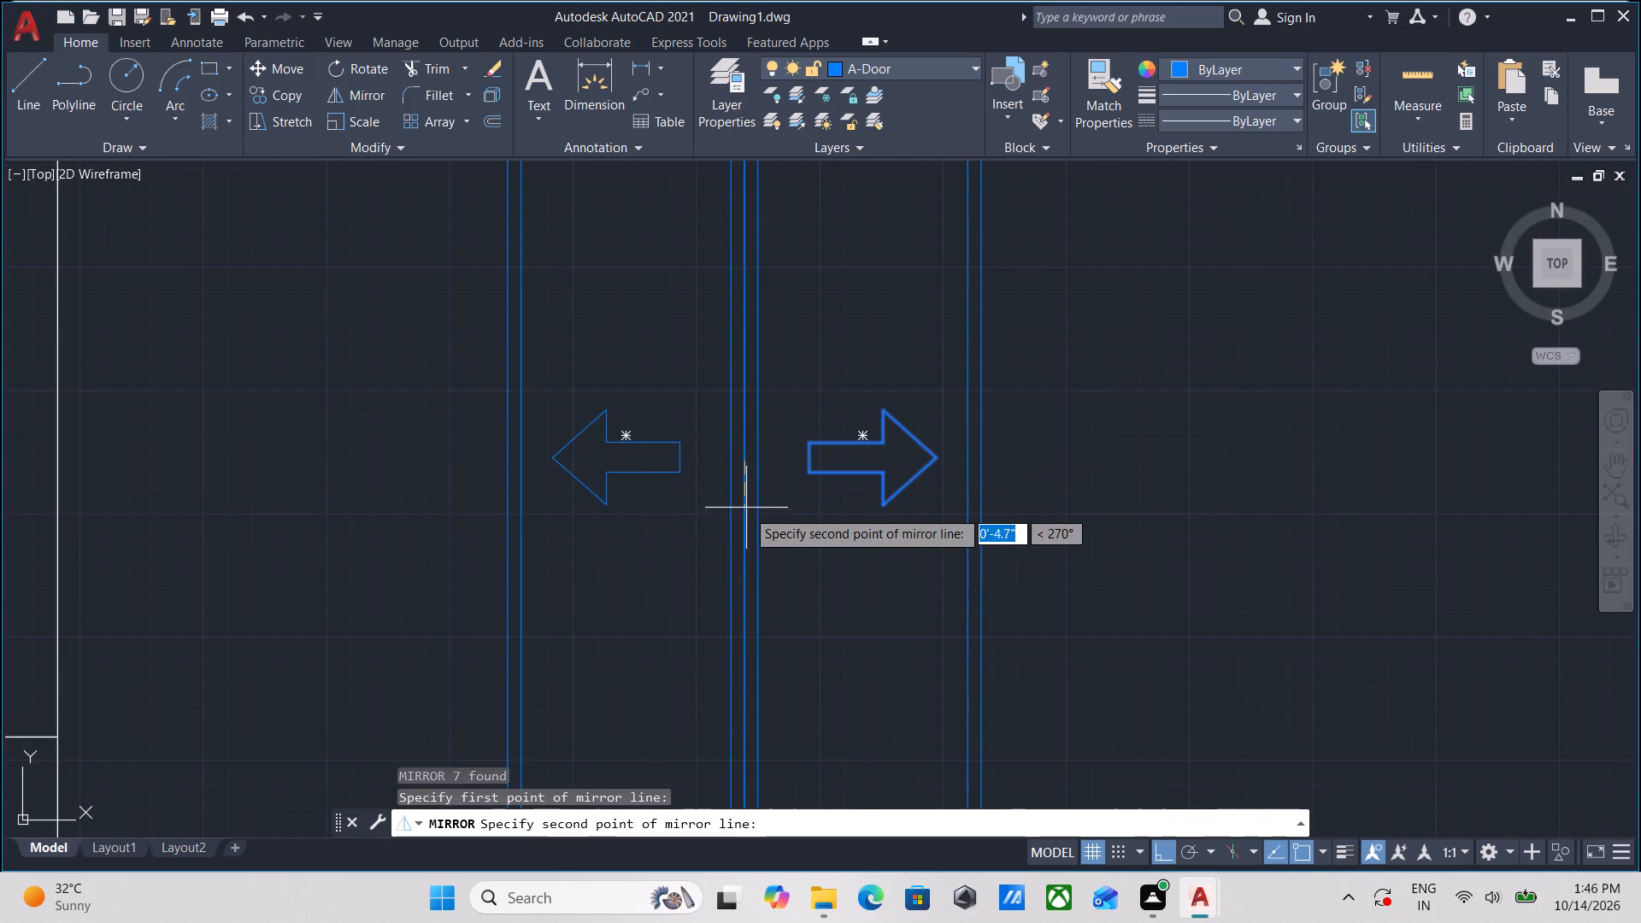
{"action": "left_click", "coordinate": [746, 521]}
{"action": "left_click_drag", "start_coordinate": [785, 591], "coordinate": [746, 521]}
Measure the sliding door's overall height with a linear dimension from its top corner to its bottom corner, without placing it.
{"action": "scroll", "coordinate": [761, 492], "scroll_direction": "down", "scroll_amount": 2}
{"action": "middle_click_drag", "start_coordinate": [761, 492], "coordinate": [744, 498]}
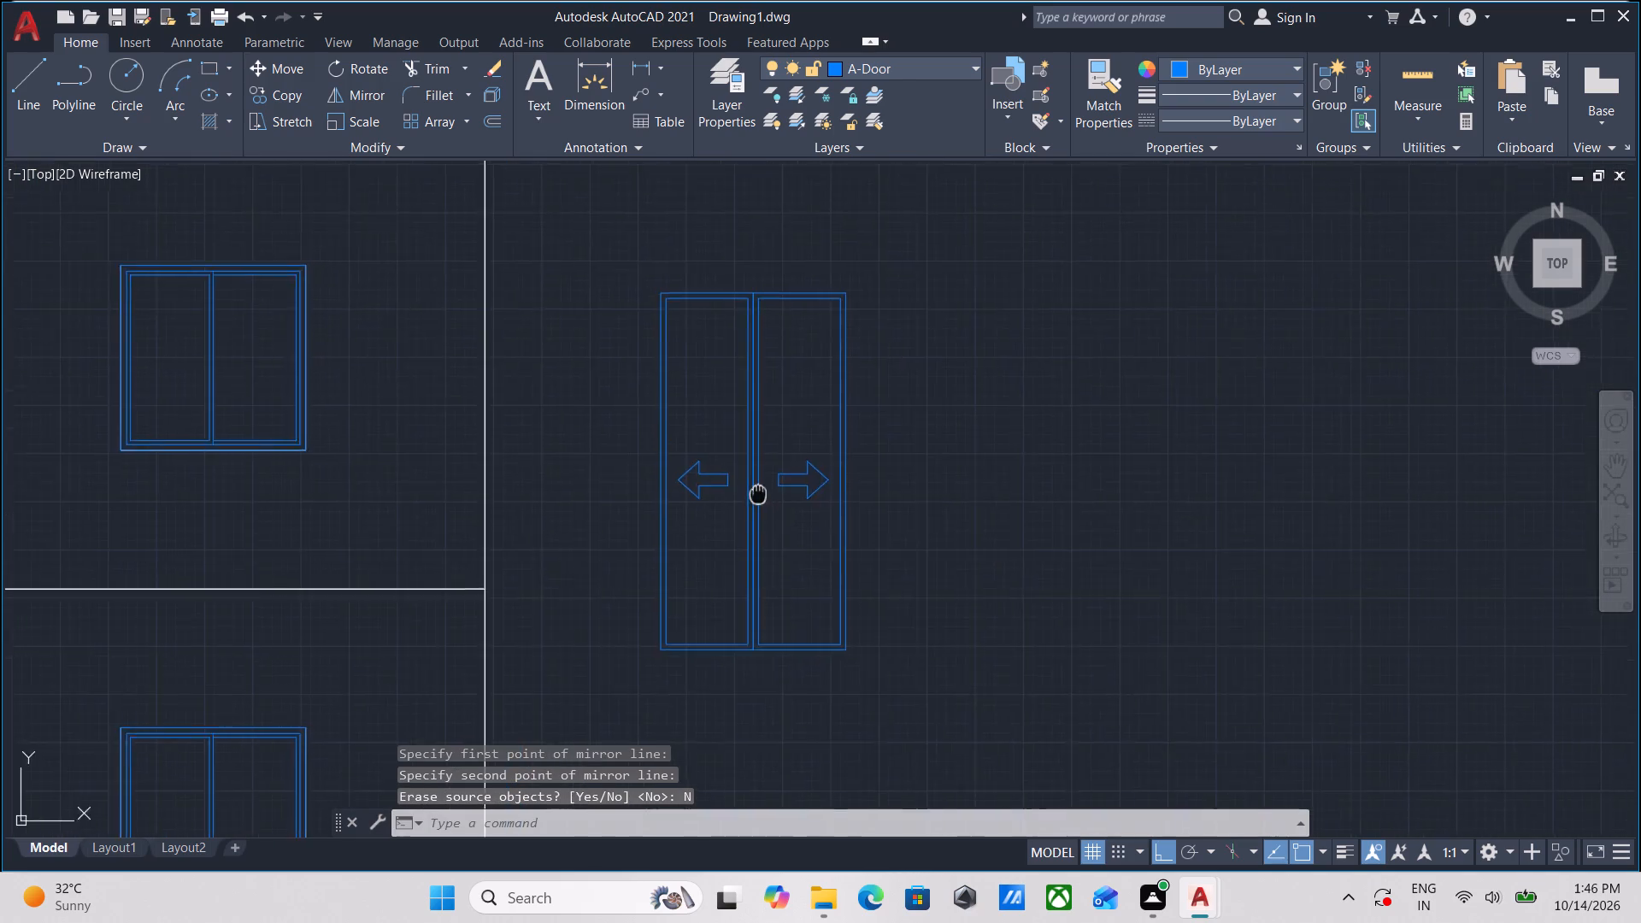
{"action": "middle_click_drag", "start_coordinate": [744, 498], "coordinate": [652, 499]}
{"action": "scroll", "coordinate": [678, 436], "scroll_direction": "down", "scroll_amount": 1}
{"action": "middle_click_drag", "start_coordinate": [679, 434], "coordinate": [687, 378]}
{"action": "scroll", "coordinate": [673, 323], "scroll_direction": "up", "scroll_amount": 1}
{"action": "middle_click_drag", "start_coordinate": [721, 398], "coordinate": [664, 392]}
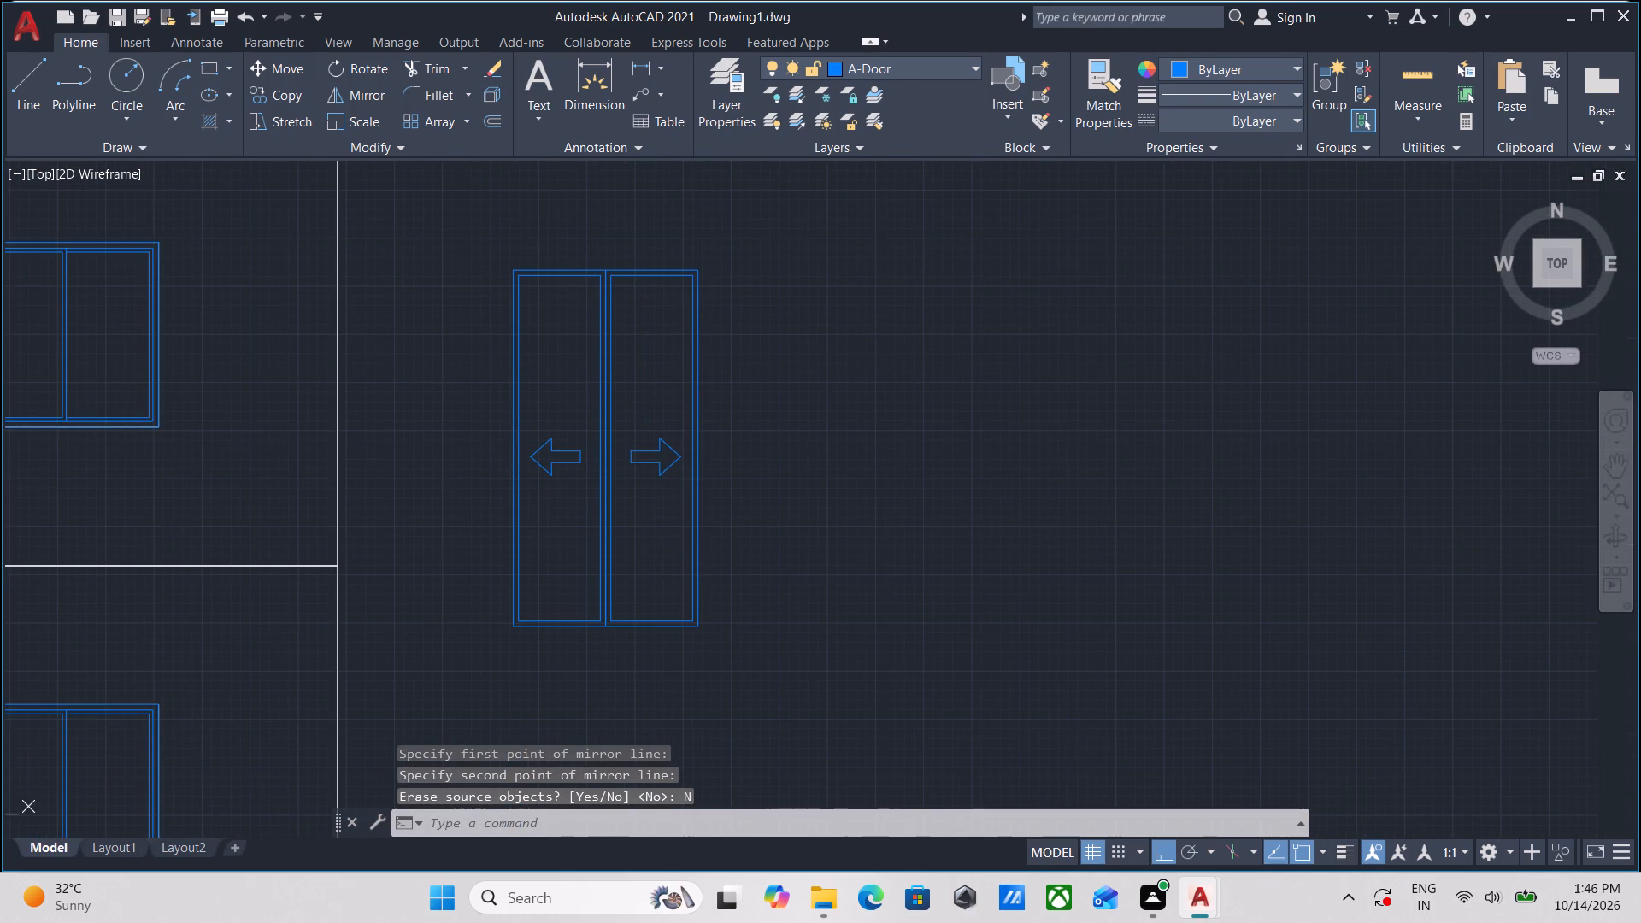
{"action": "type", "text": "DLI"}
{"action": "key", "text": "Return"}
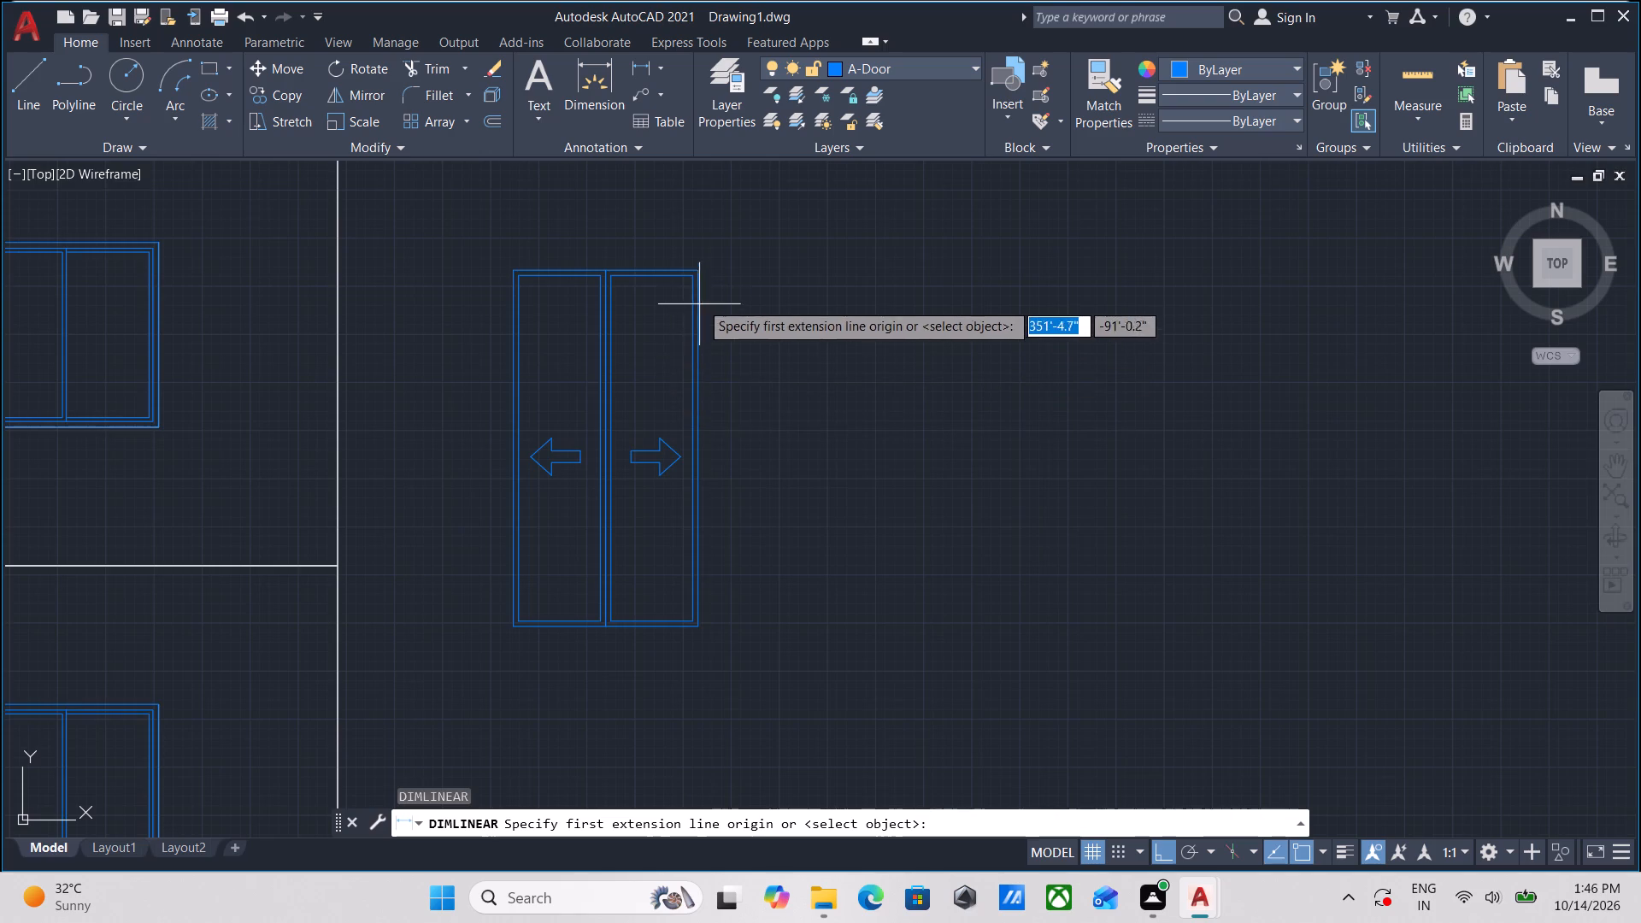
{"action": "scroll", "coordinate": [697, 275], "scroll_direction": "up", "scroll_amount": 2}
{"action": "left_click", "coordinate": [695, 264]}
{"action": "middle_click_drag", "start_coordinate": [731, 551], "coordinate": [714, 349]}
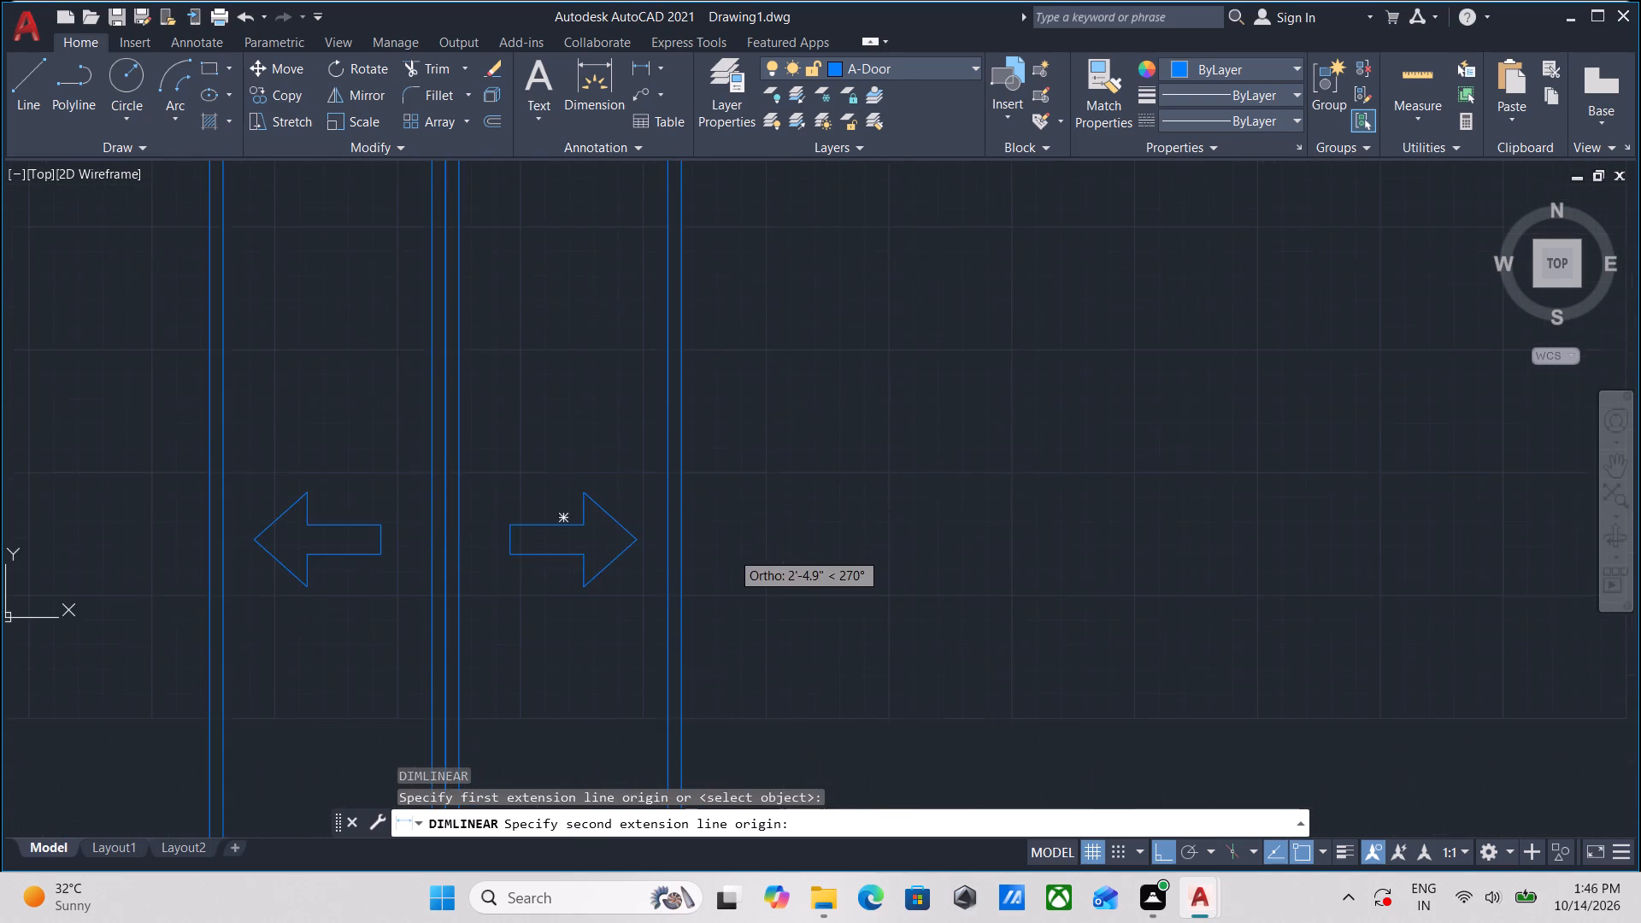
{"action": "scroll", "coordinate": [716, 335], "scroll_direction": "down", "scroll_amount": 2}
{"action": "middle_click_drag", "start_coordinate": [719, 419], "coordinate": [702, 326]}
{"action": "scroll", "coordinate": [674, 503], "scroll_direction": "up", "scroll_amount": 2}
{"action": "left_click", "coordinate": [701, 497]}
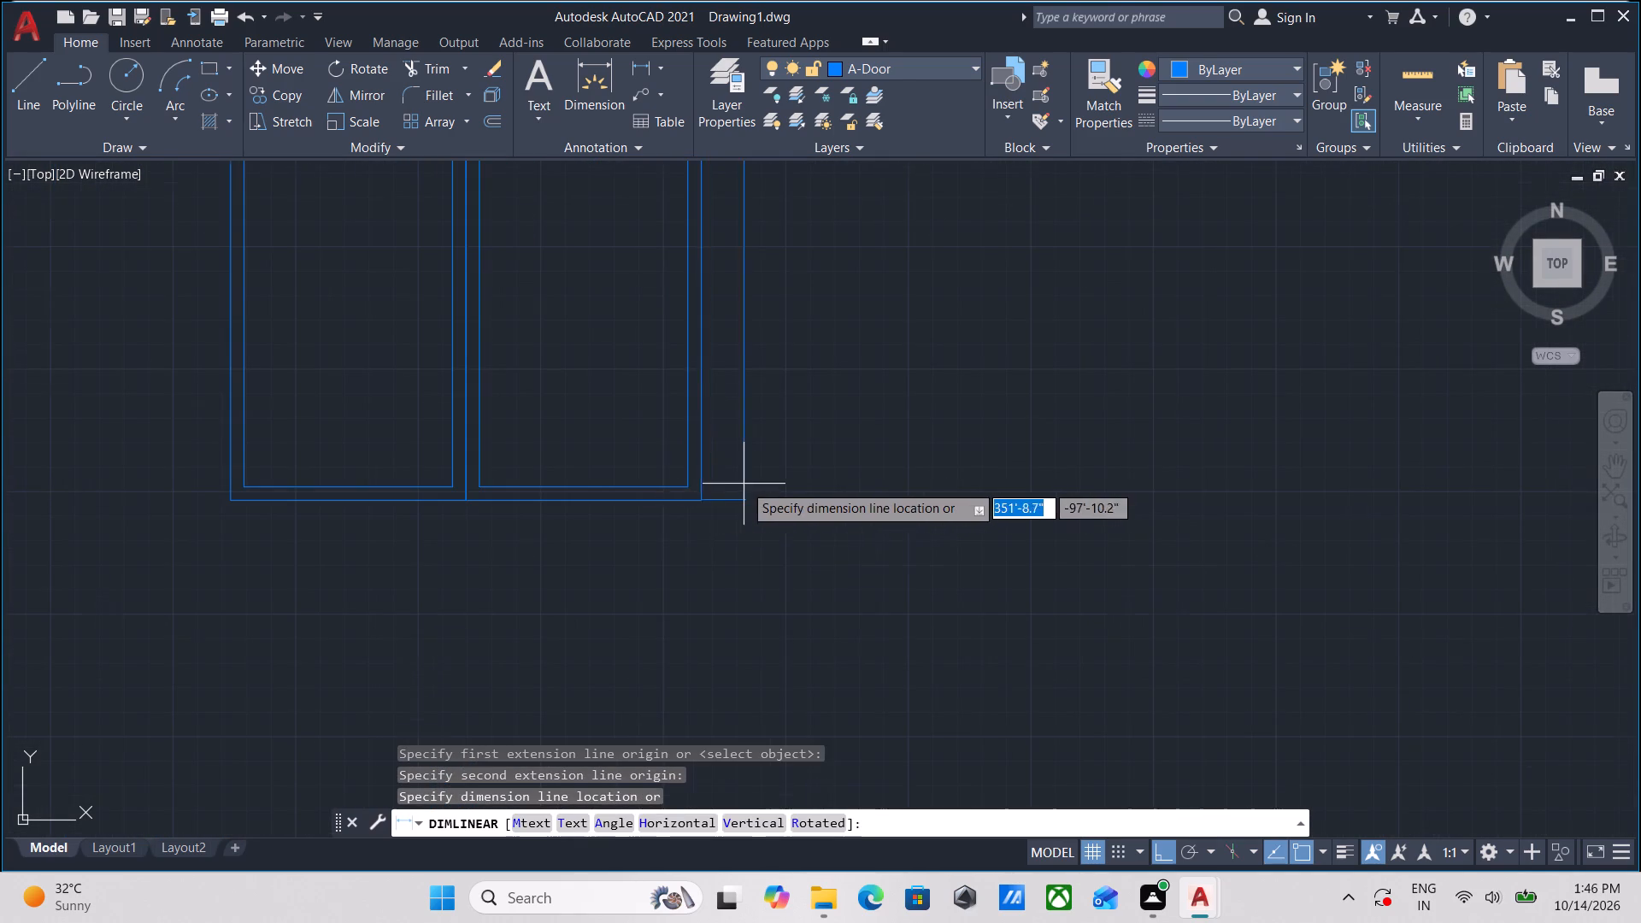
{"action": "scroll", "coordinate": [744, 484], "scroll_direction": "down", "scroll_amount": 3}
{"action": "scroll", "coordinate": [793, 403], "scroll_direction": "up", "scroll_amount": 2}
{"action": "scroll", "coordinate": [762, 403], "scroll_direction": "down", "scroll_amount": 1}
{"action": "middle_click_drag", "start_coordinate": [762, 403], "coordinate": [778, 520]}
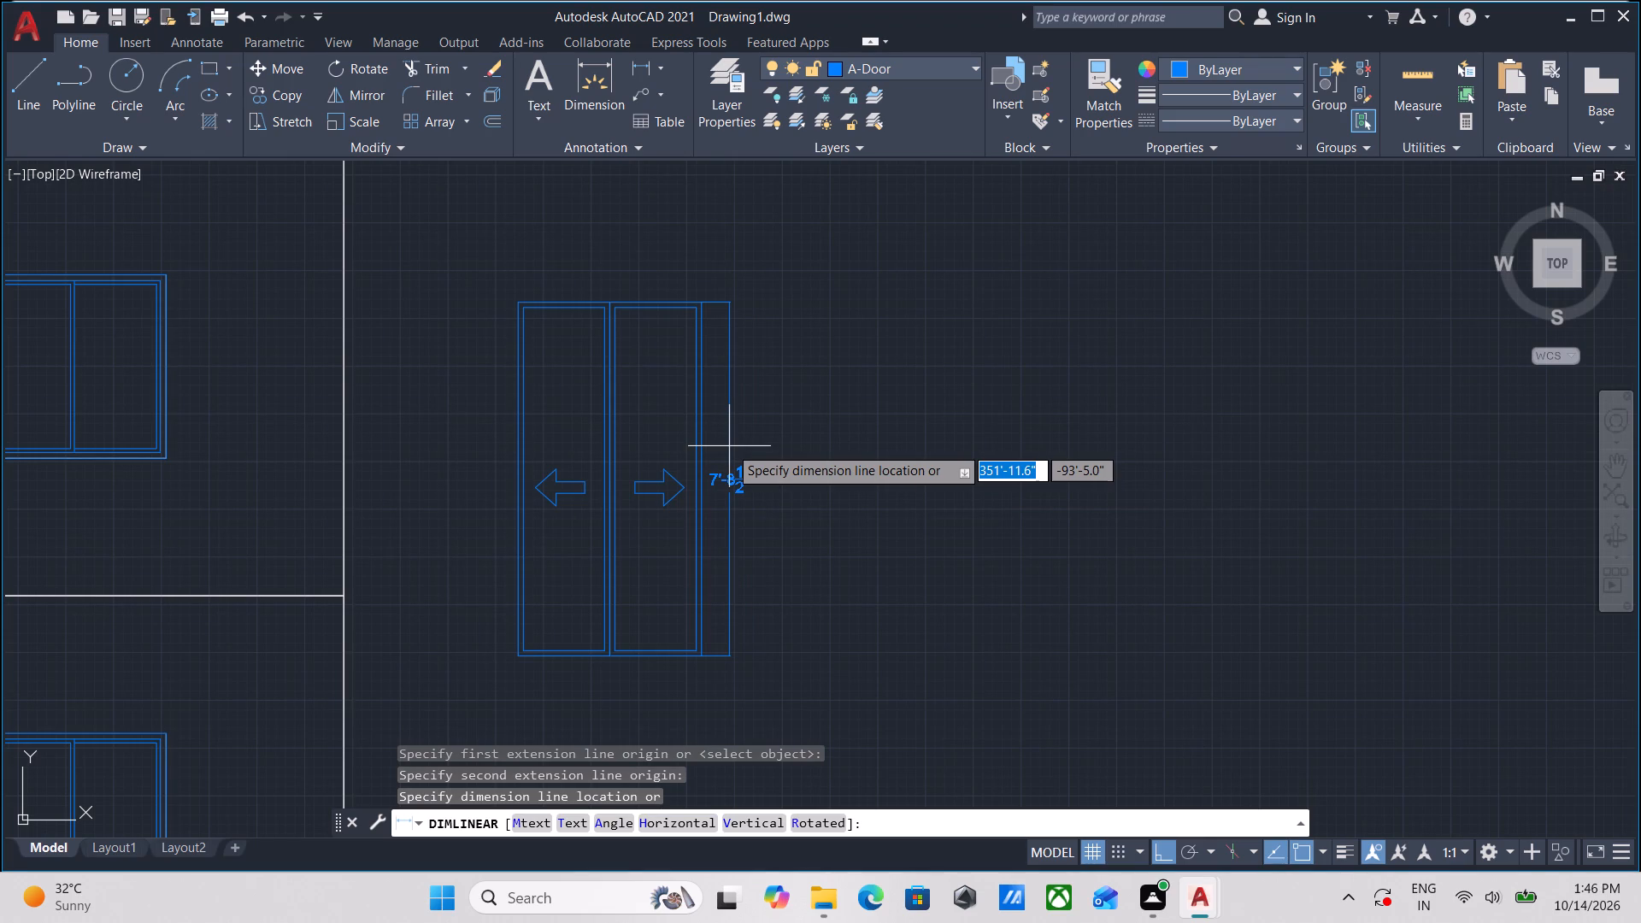
{"action": "scroll", "coordinate": [729, 446], "scroll_direction": "up", "scroll_amount": 2}
{"action": "scroll", "coordinate": [729, 446], "scroll_direction": "down", "scroll_amount": 1}
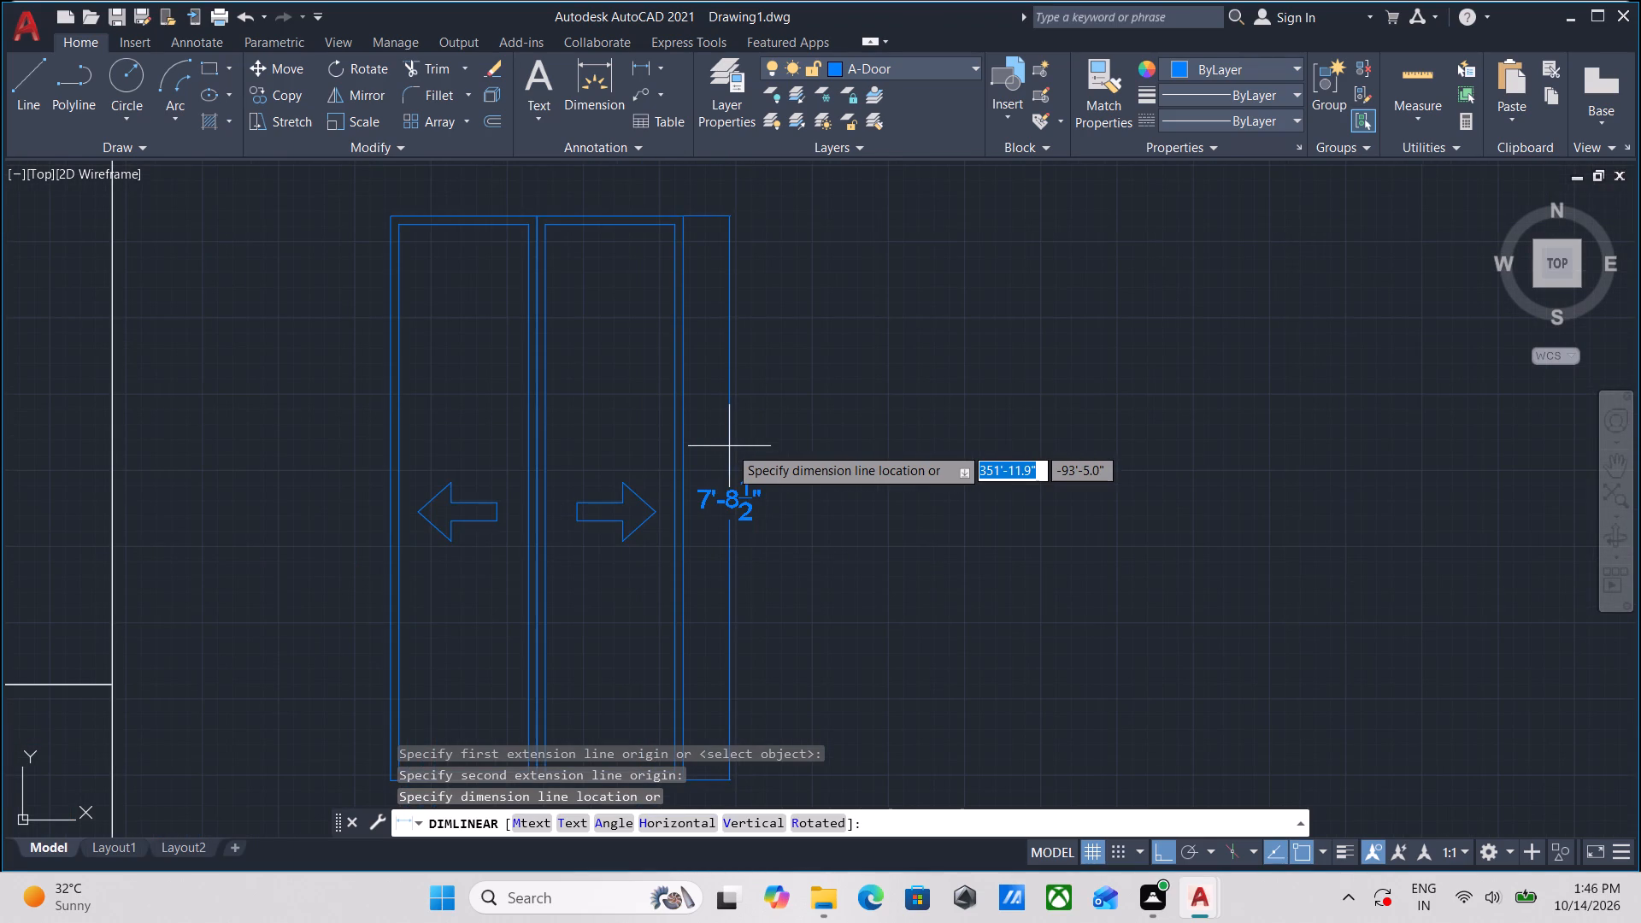
{"action": "key", "text": "Escape"}
Ungroup the two-panel sliding door frame.
{"action": "scroll", "coordinate": [729, 446], "scroll_direction": "down", "scroll_amount": 1}
{"action": "middle_click_drag", "start_coordinate": [729, 446], "coordinate": [742, 401]}
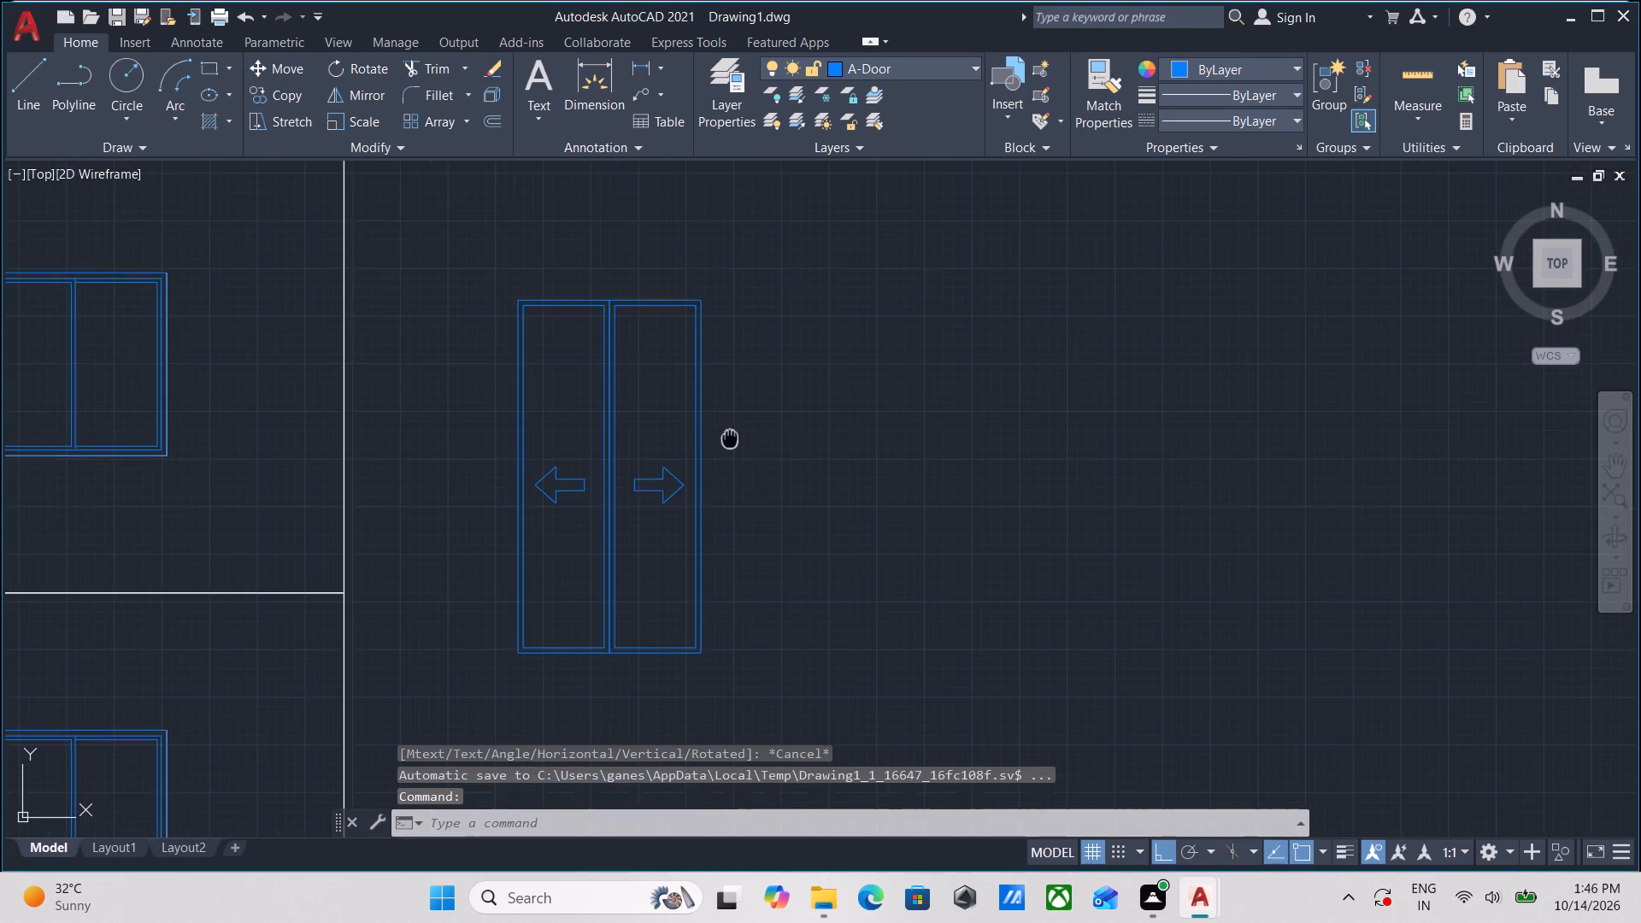
{"action": "middle_click_drag", "start_coordinate": [742, 401], "coordinate": [759, 362]}
{"action": "left_click", "coordinate": [768, 624]}
{"action": "left_click", "coordinate": [444, 529]}
{"action": "scroll", "coordinate": [620, 549], "scroll_direction": "up", "scroll_amount": 2}
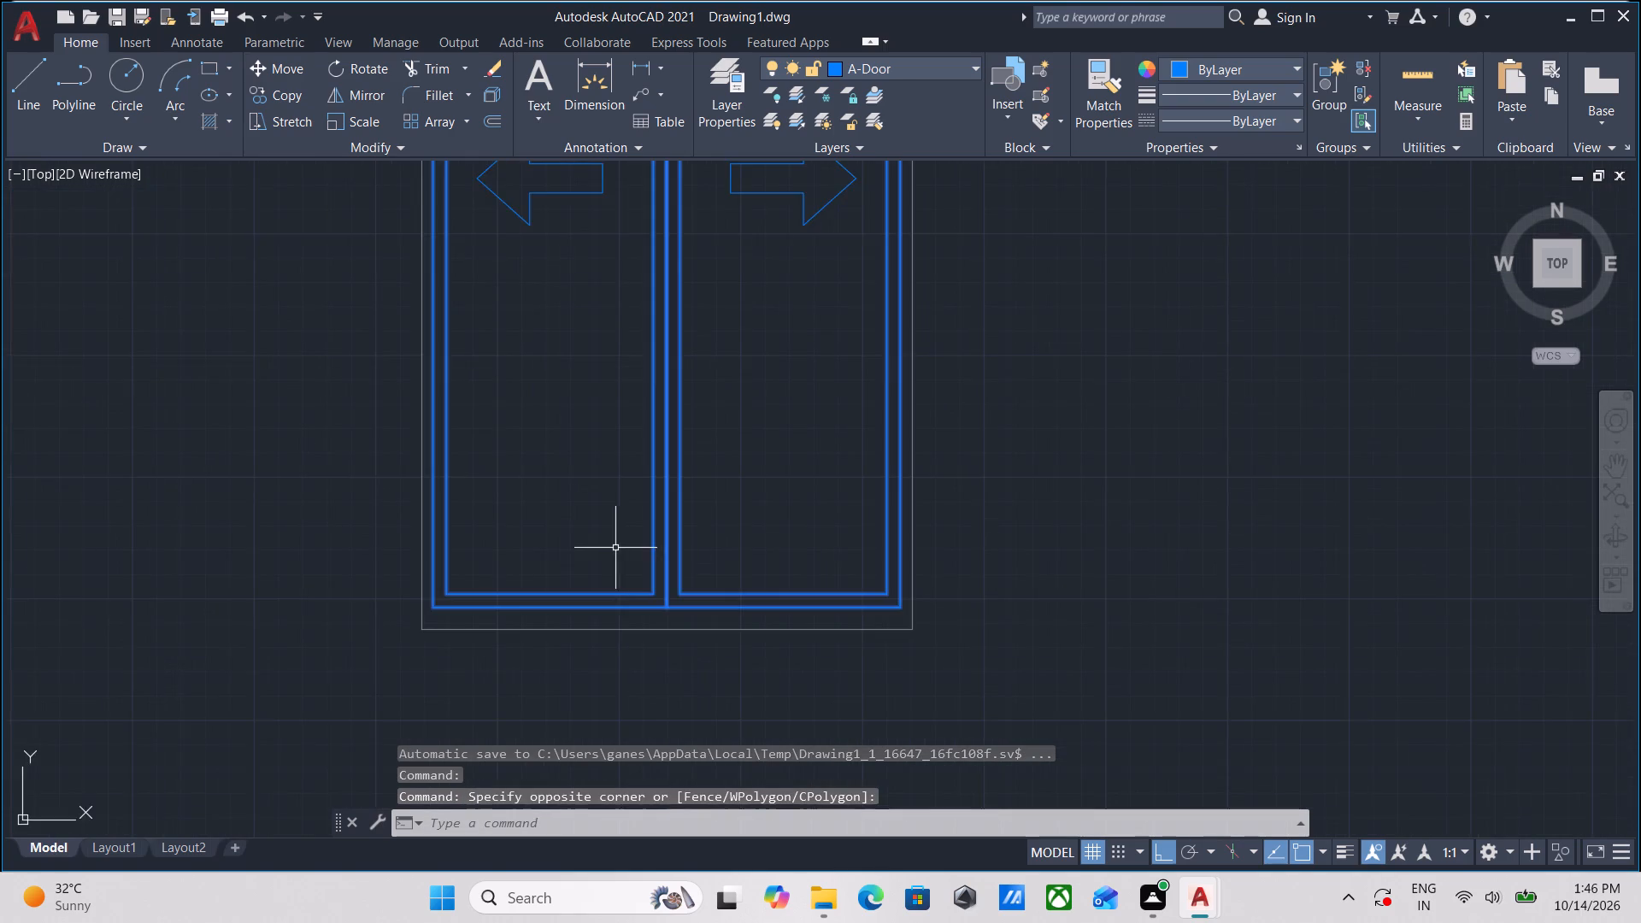
{"action": "scroll", "coordinate": [615, 548], "scroll_direction": "down", "scroll_amount": 2}
{"action": "middle_click_drag", "start_coordinate": [615, 548], "coordinate": [632, 665]}
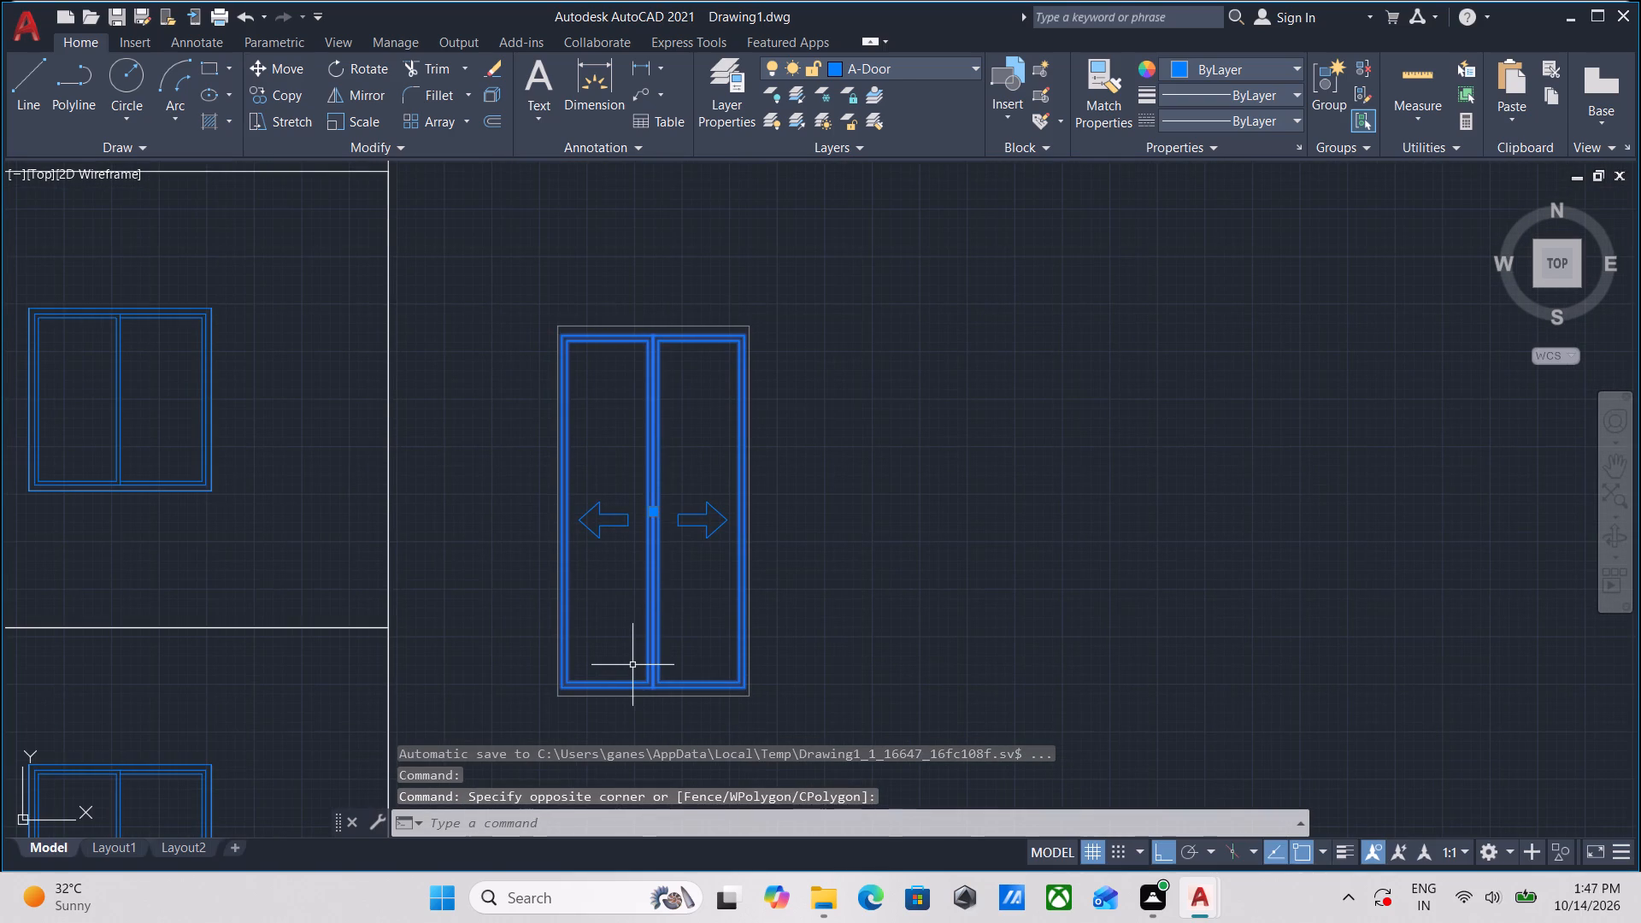
{"action": "type", "text": "UNG"}
{"action": "key", "text": "Return"}
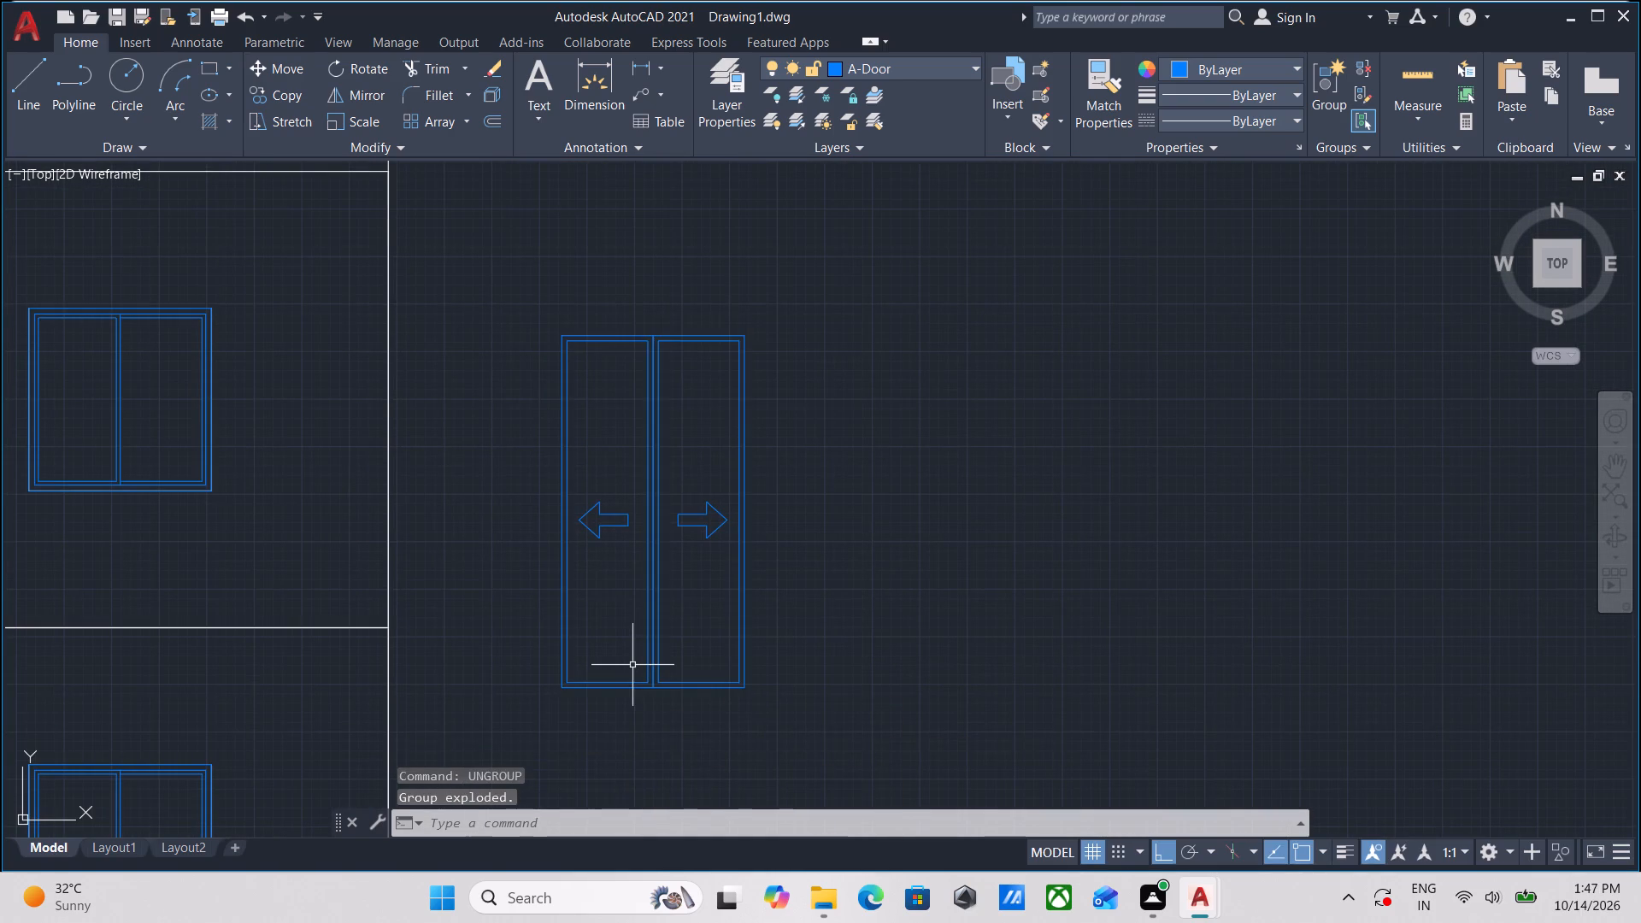
Stretch the door frame's bottom edges straight up by 1'5", using the outer bottom corner as base point.
{"action": "scroll", "coordinate": [704, 743], "scroll_direction": "up", "scroll_amount": 2}
{"action": "left_click_drag", "start_coordinate": [847, 691], "coordinate": [838, 667]}
{"action": "left_click", "coordinate": [326, 491]}
{"action": "middle_click_drag", "start_coordinate": [438, 500], "coordinate": [484, 568]}
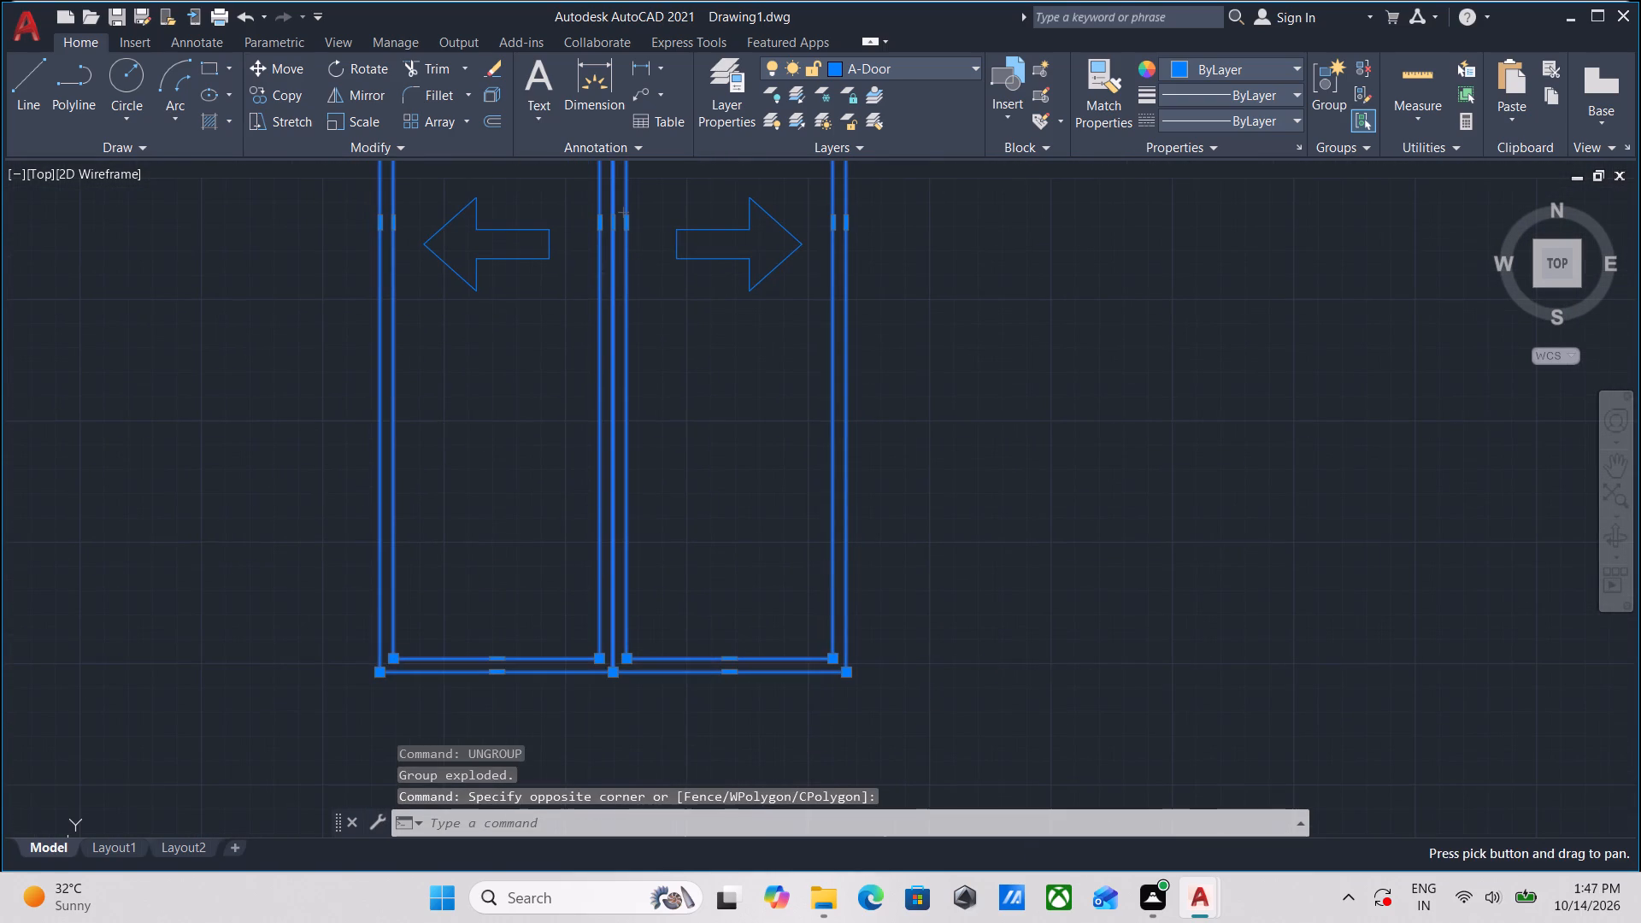
{"action": "type", "text": "STRE"}
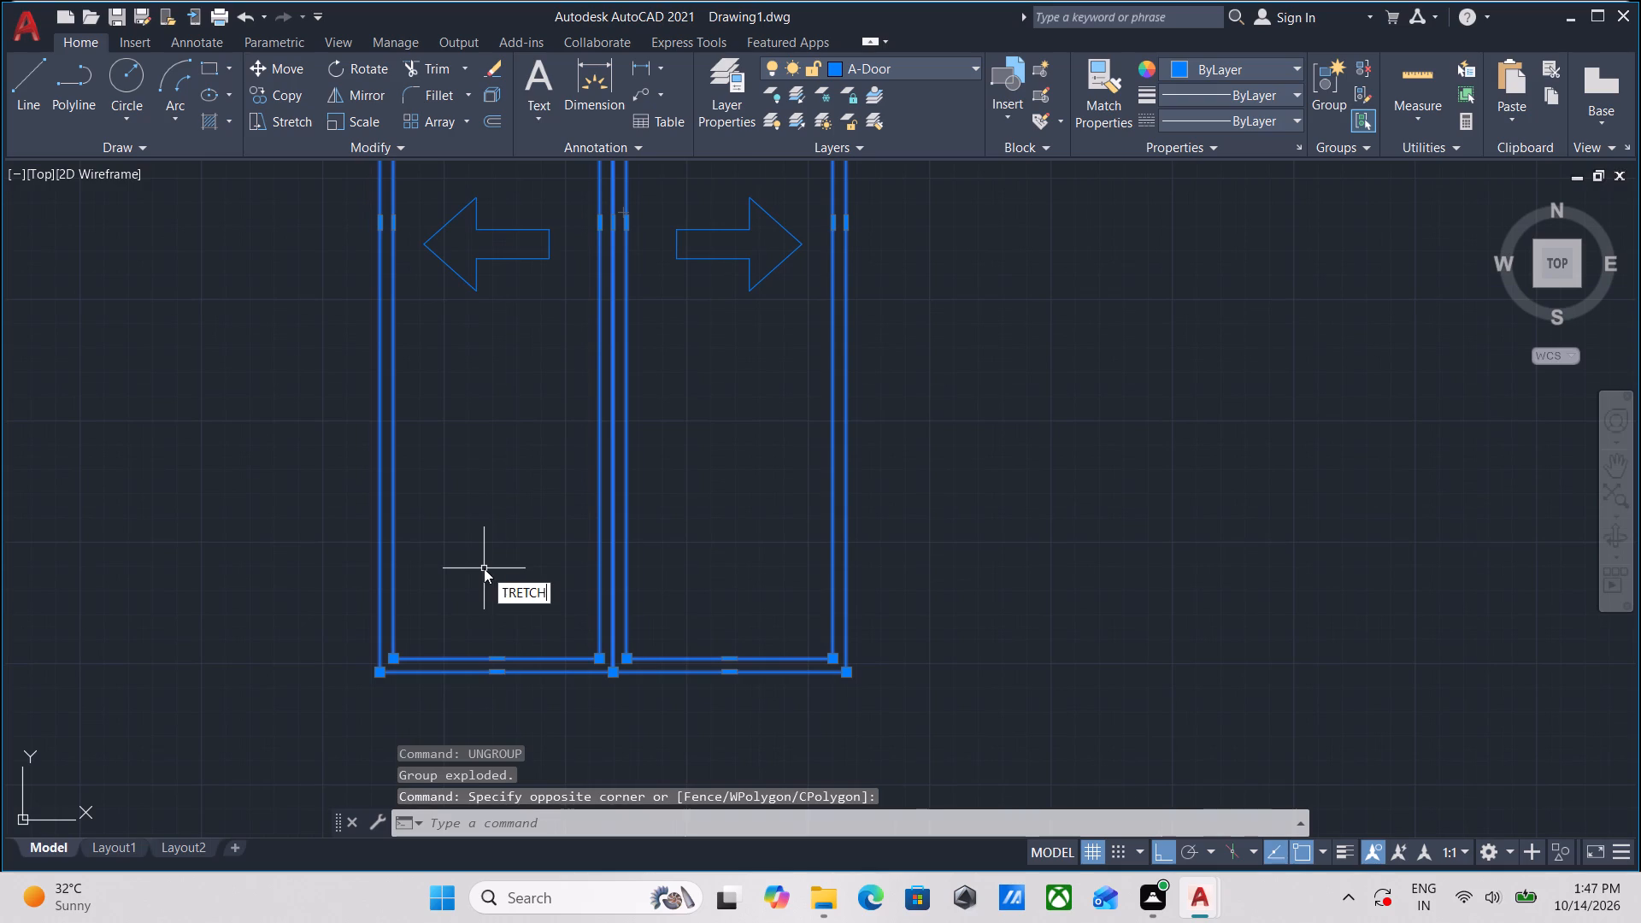
{"action": "key", "text": "Return"}
{"action": "scroll", "coordinate": [382, 665], "scroll_direction": "up", "scroll_amount": 2}
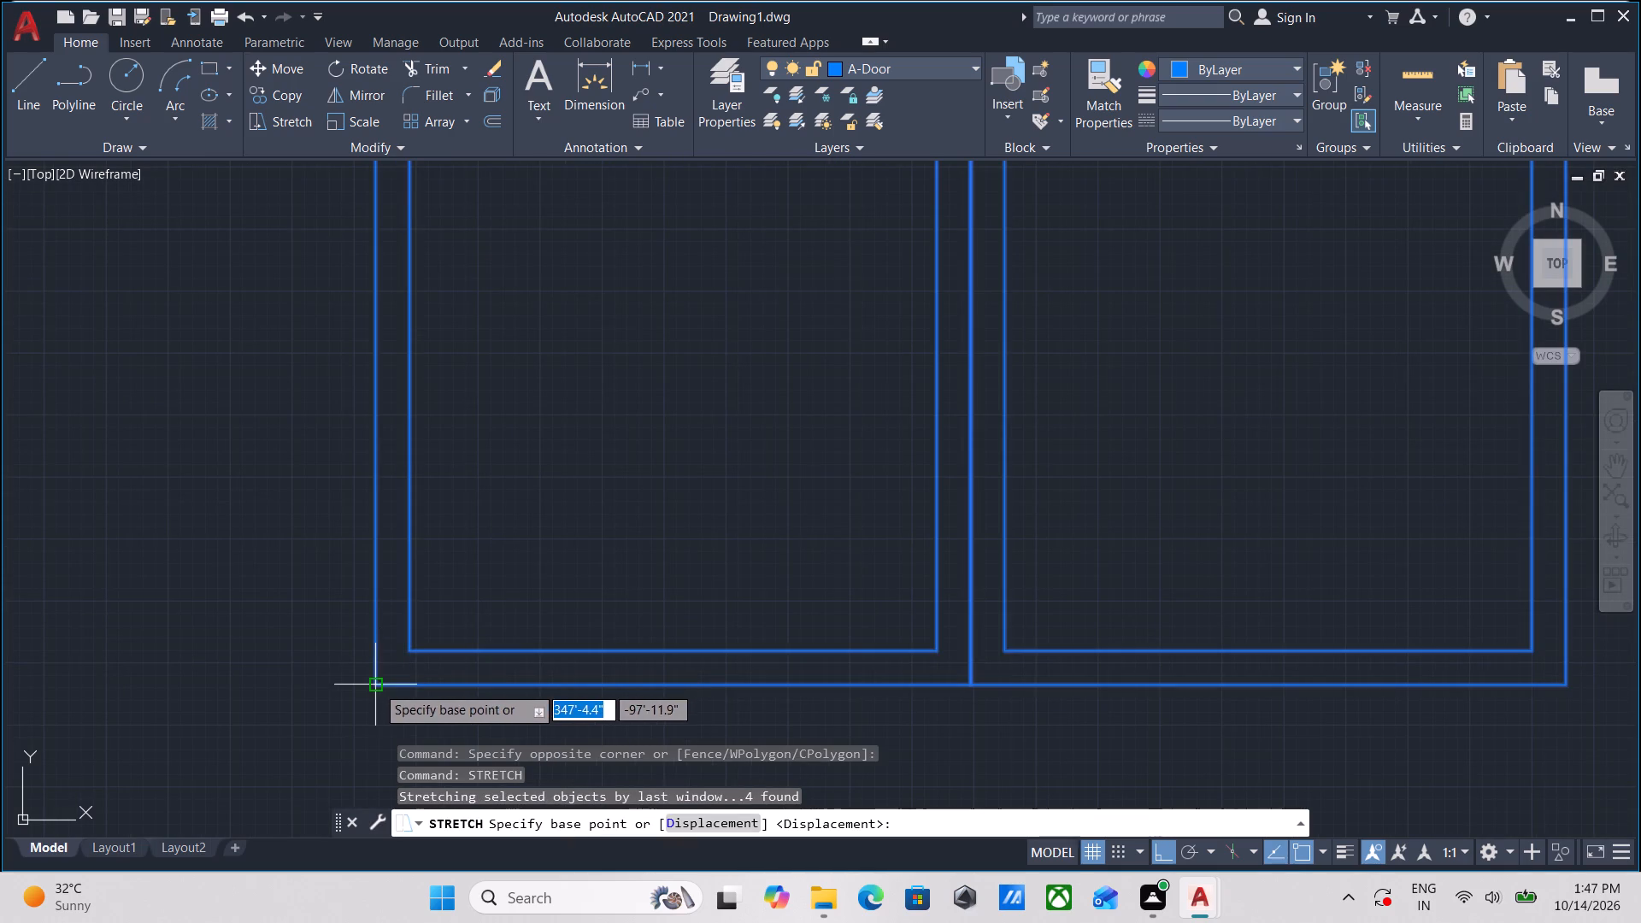
{"action": "left_click", "coordinate": [375, 685]}
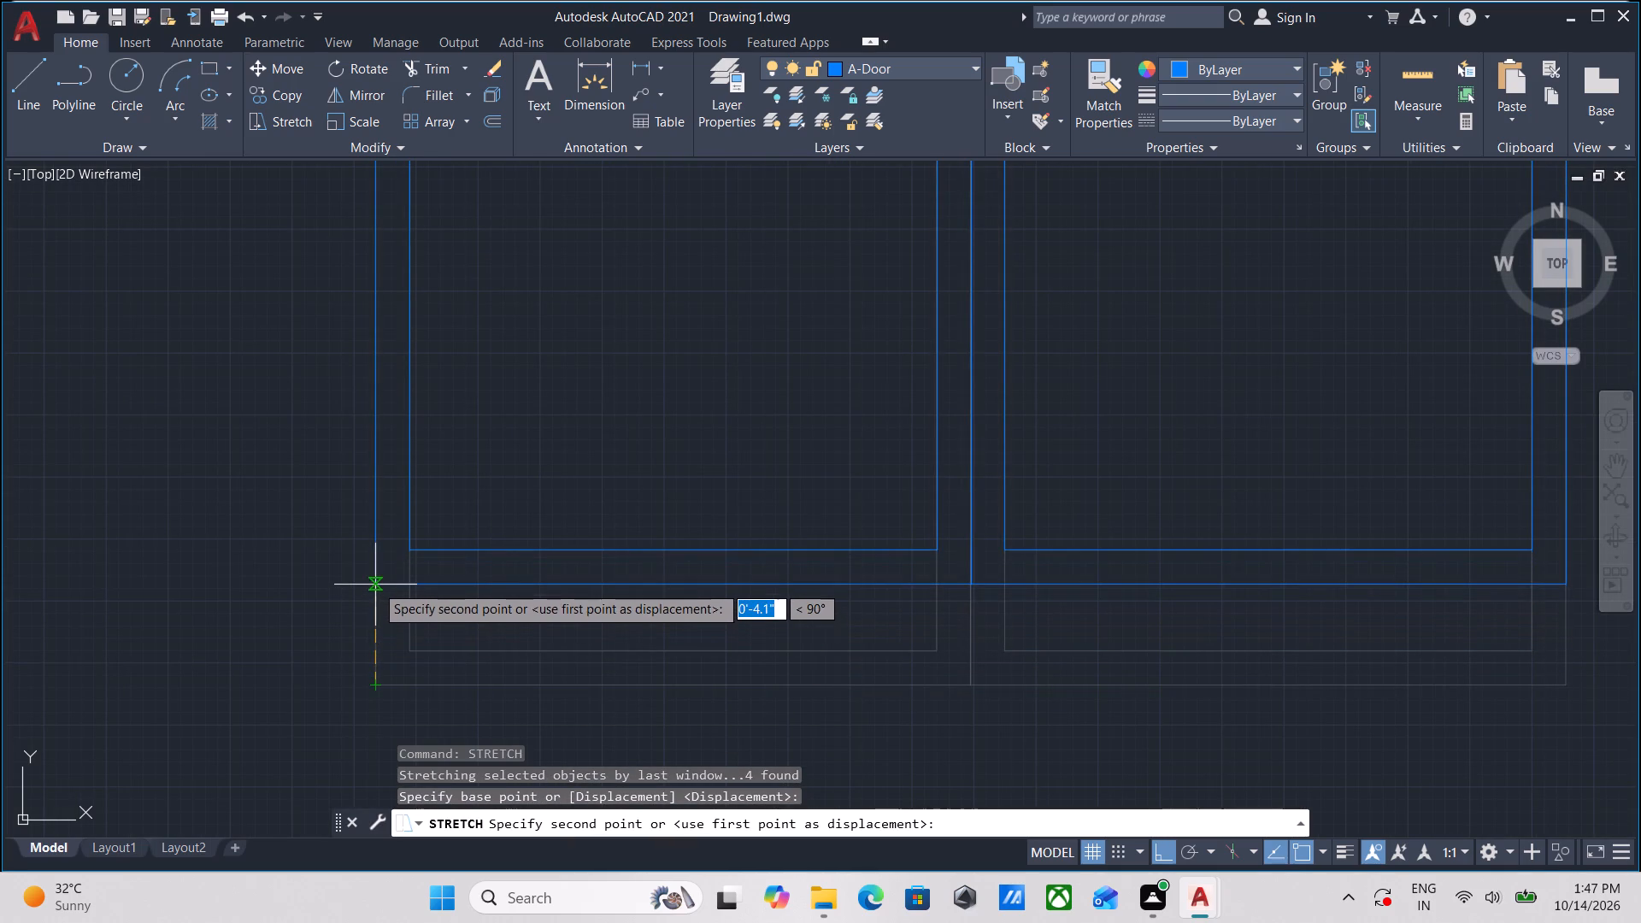
{"action": "type", "text": "1'"}
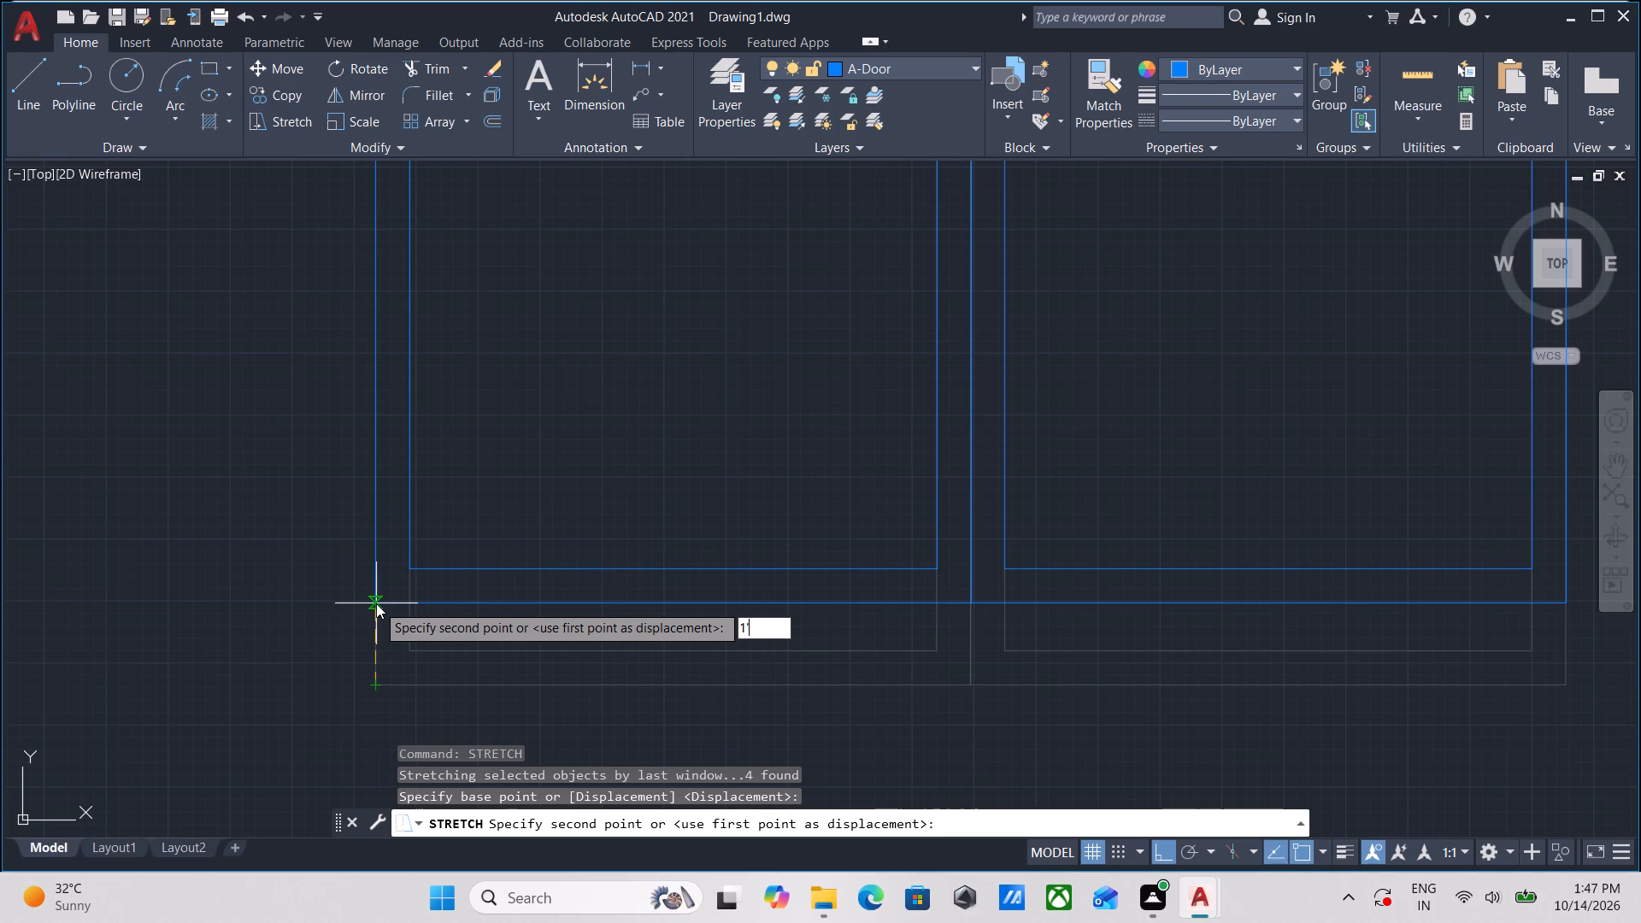
{"action": "key", "text": "5"}
{"action": "key", "text": "shift+quotedbl"}
{"action": "key", "text": "Return"}
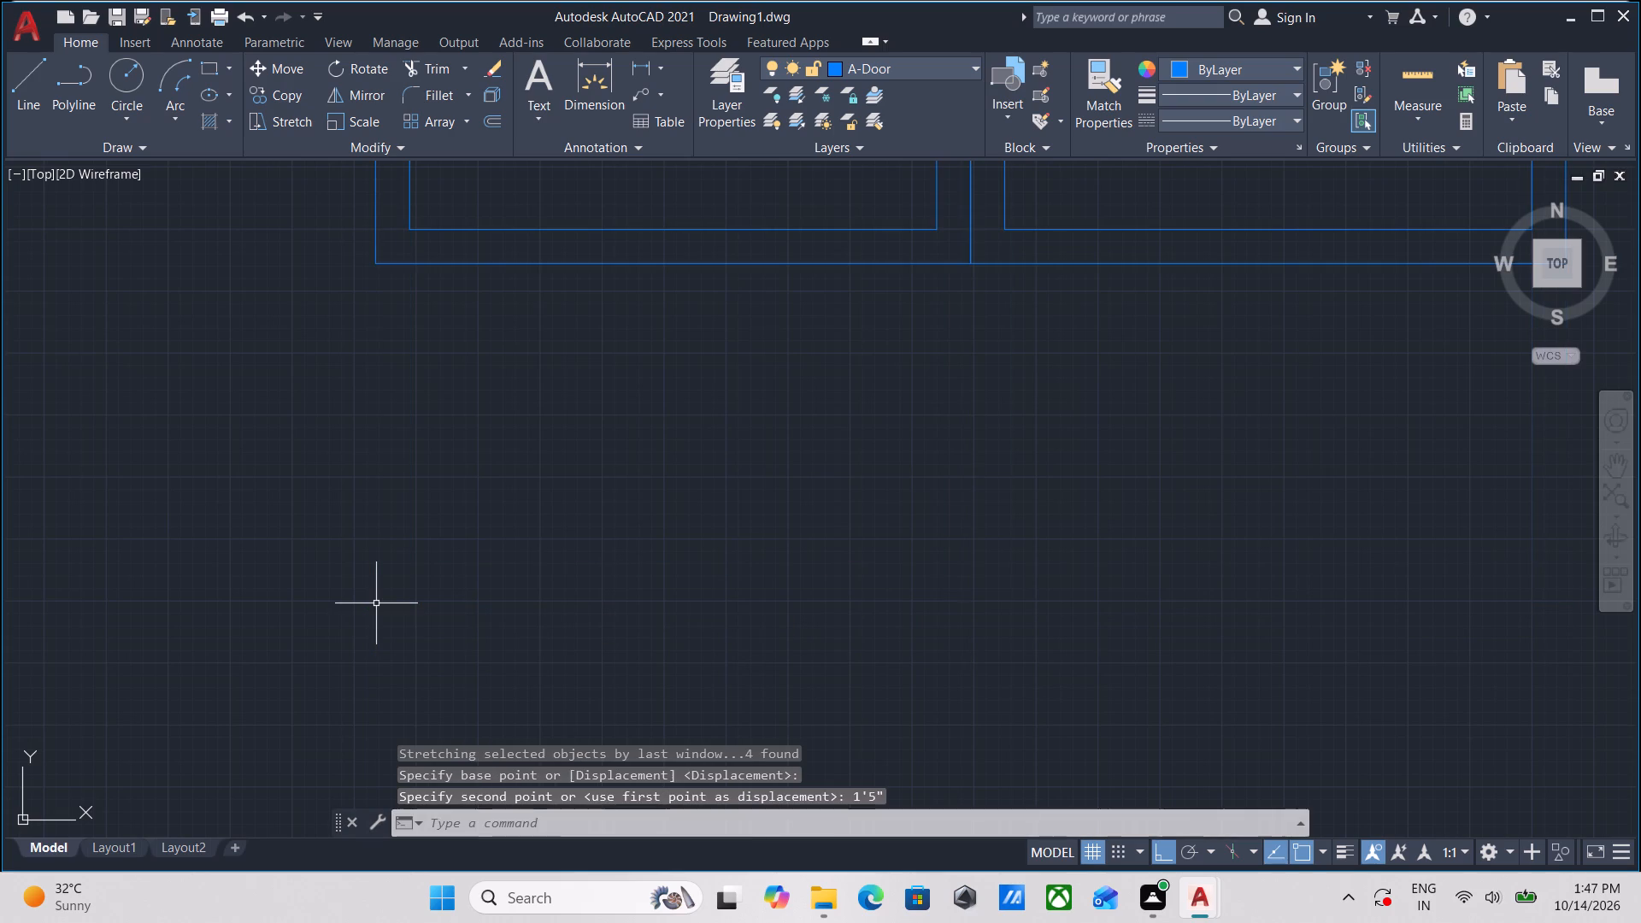
Group the two opposing direction arrows together.
{"action": "scroll", "coordinate": [365, 604], "scroll_direction": "down", "scroll_amount": 3}
{"action": "middle_click_drag", "start_coordinate": [426, 586], "coordinate": [423, 691]}
{"action": "scroll", "coordinate": [534, 485], "scroll_direction": "up", "scroll_amount": 1}
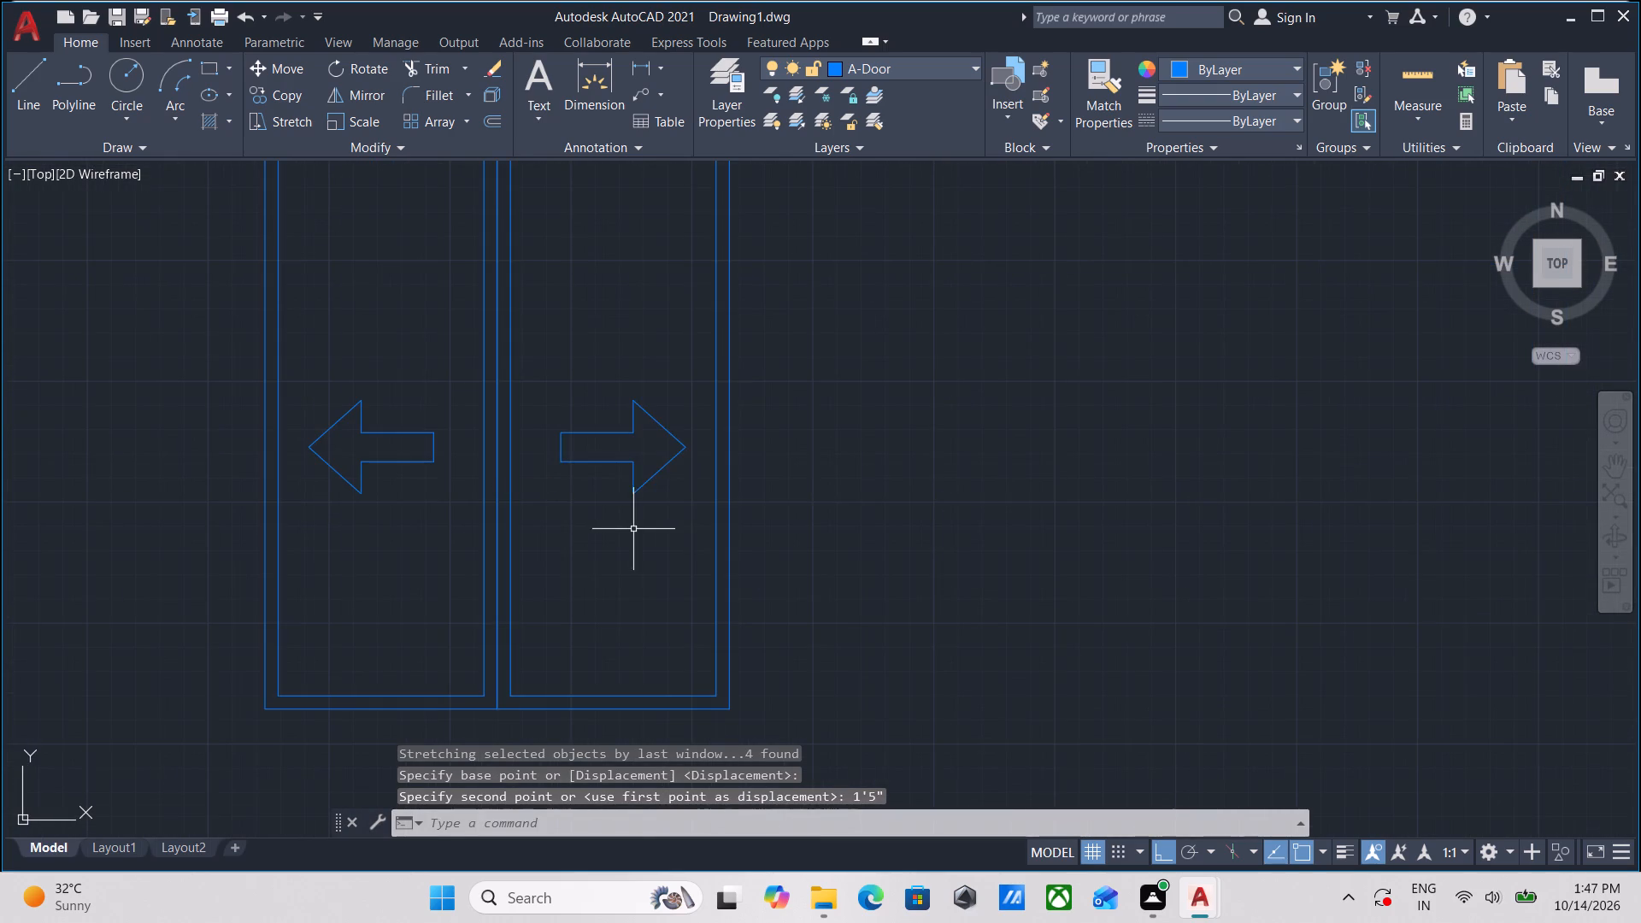
{"action": "left_click_drag", "start_coordinate": [646, 531], "coordinate": [642, 516]}
{"action": "left_click", "coordinate": [580, 420]}
{"action": "key", "text": "Escape"}
{"action": "left_click", "coordinate": [449, 507]}
{"action": "left_click", "coordinate": [366, 406]}
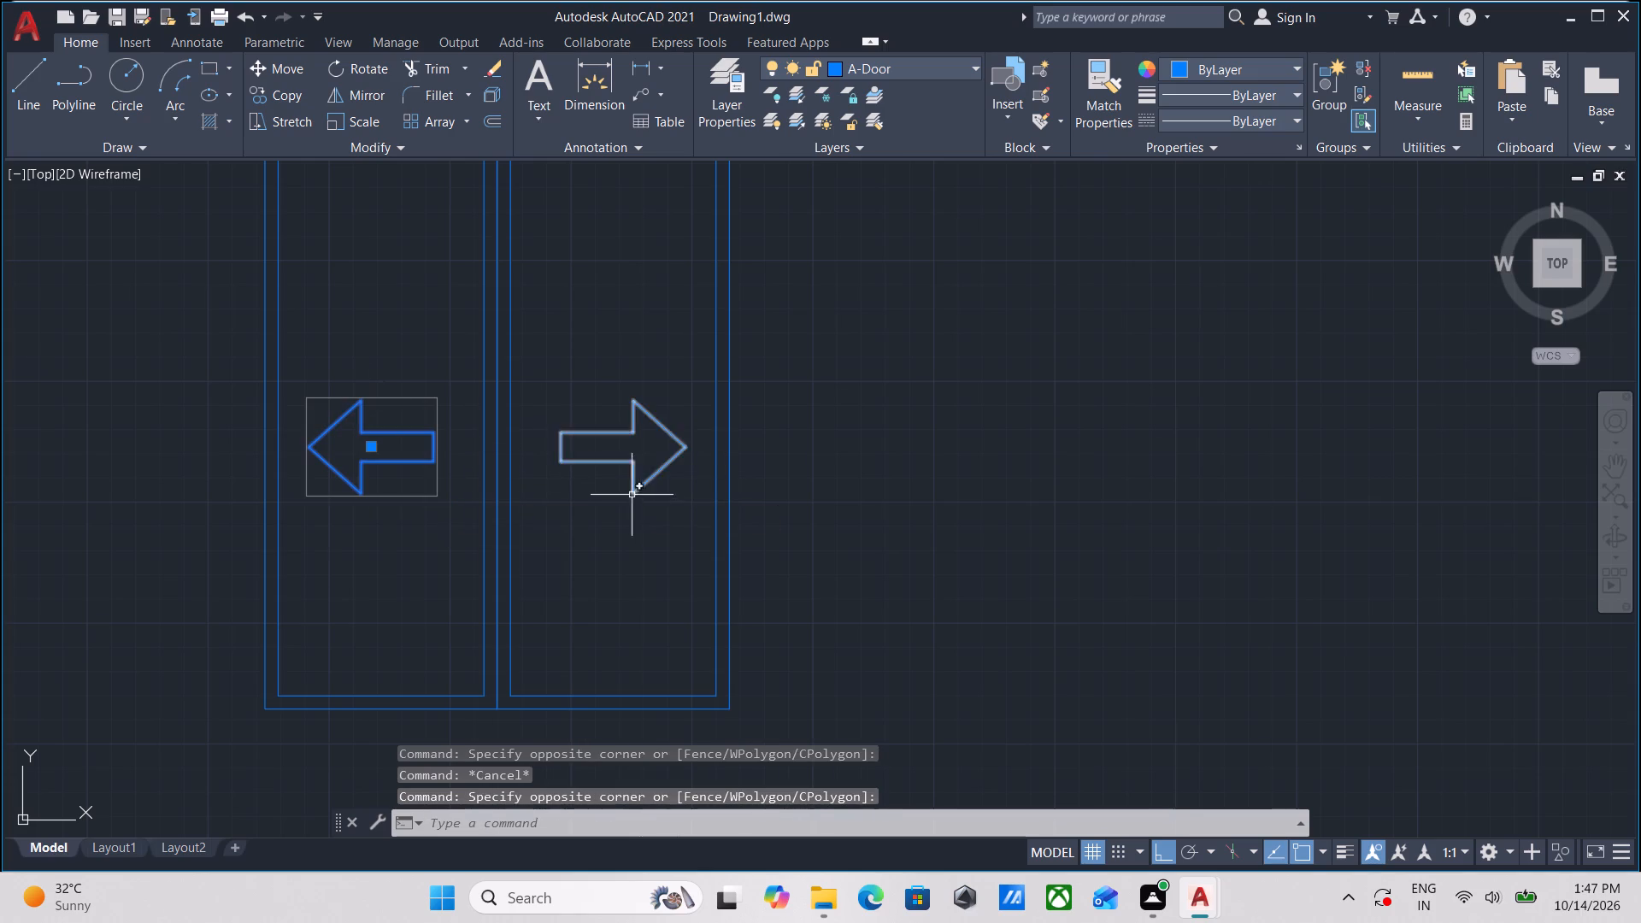
{"action": "left_click_drag", "start_coordinate": [646, 524], "coordinate": [632, 490]}
{"action": "left_click", "coordinate": [577, 410]}
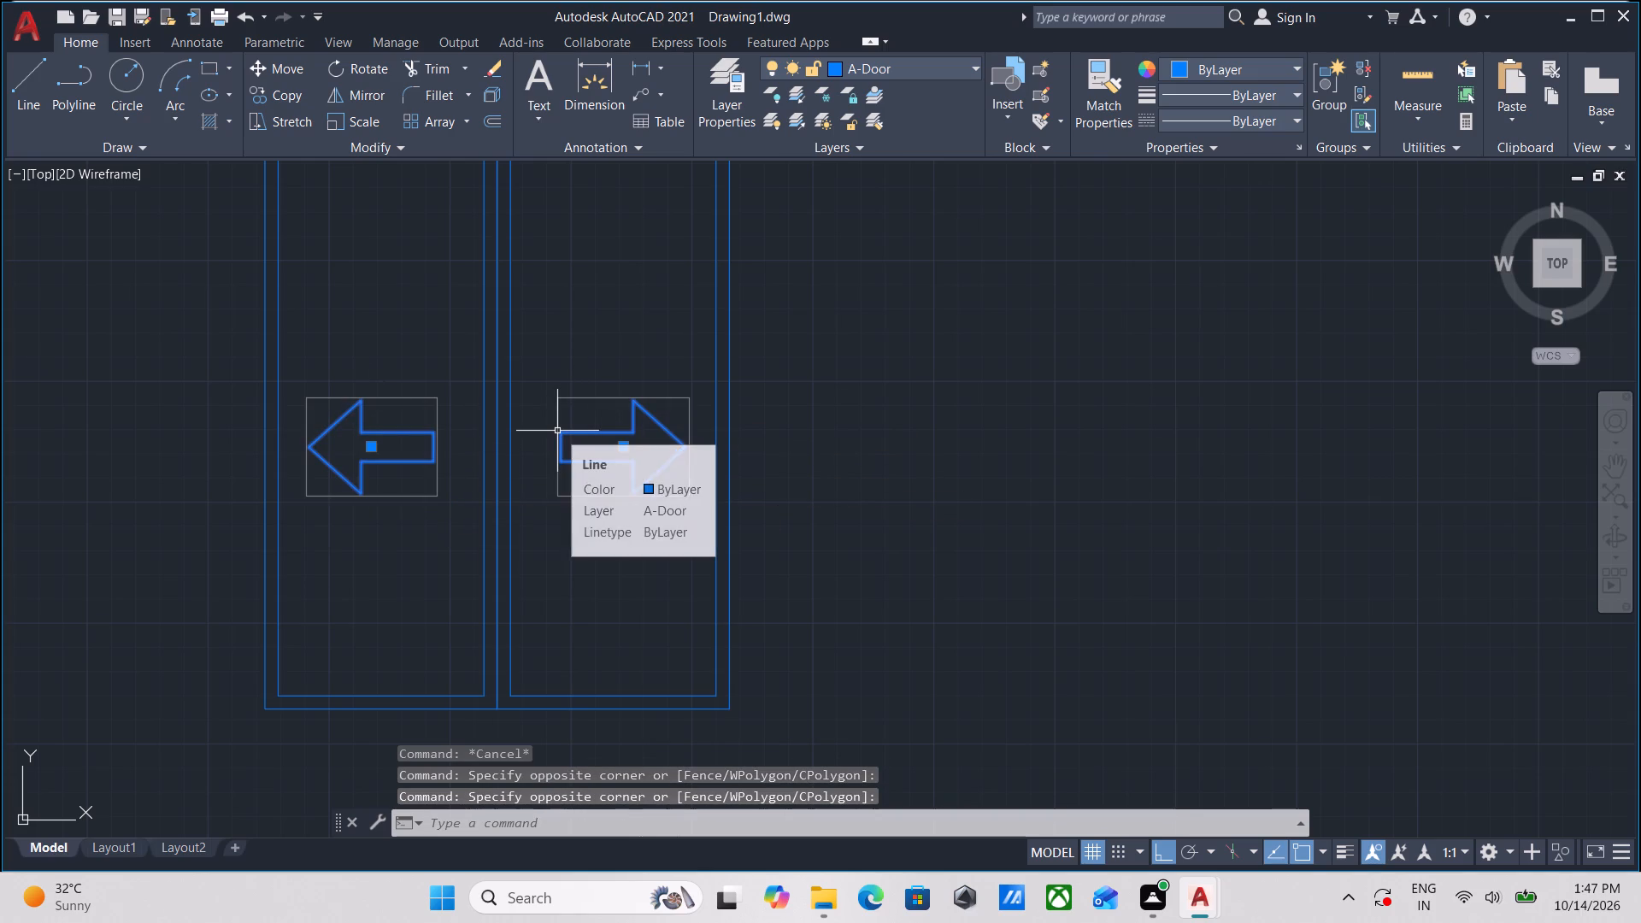
{"action": "key", "text": "g"}
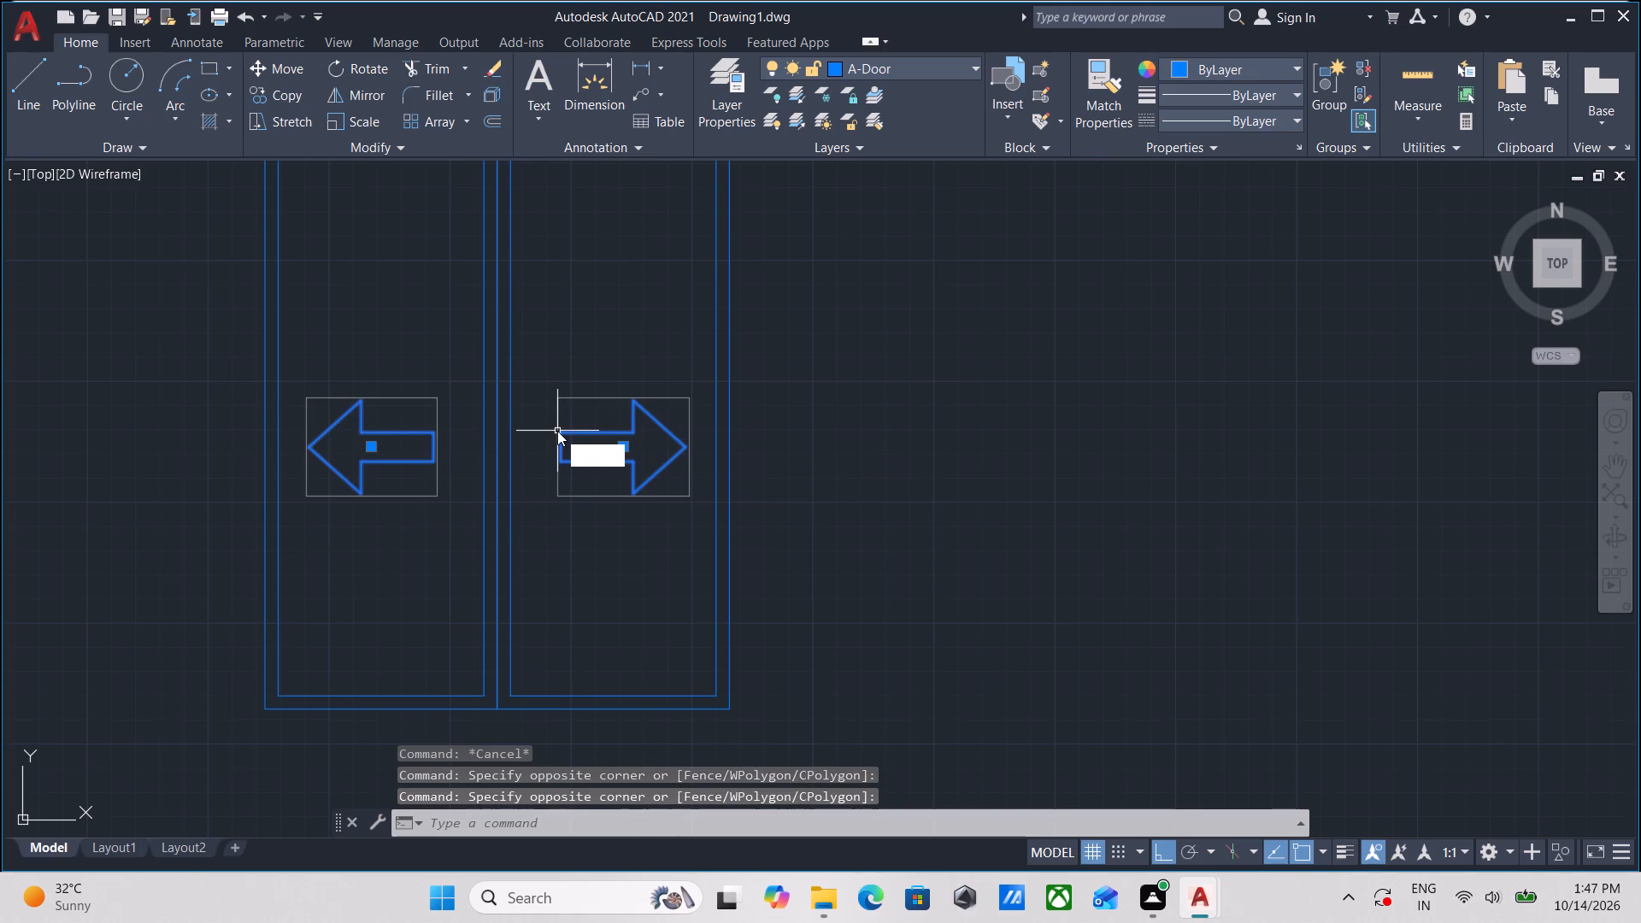
{"action": "key", "text": "Return"}
Move the grouped direction arrows straight up about 11" to the midpoint of the sliding door's centre line.
{"action": "left_click", "coordinate": [572, 507]}
{"action": "left_click", "coordinate": [526, 418]}
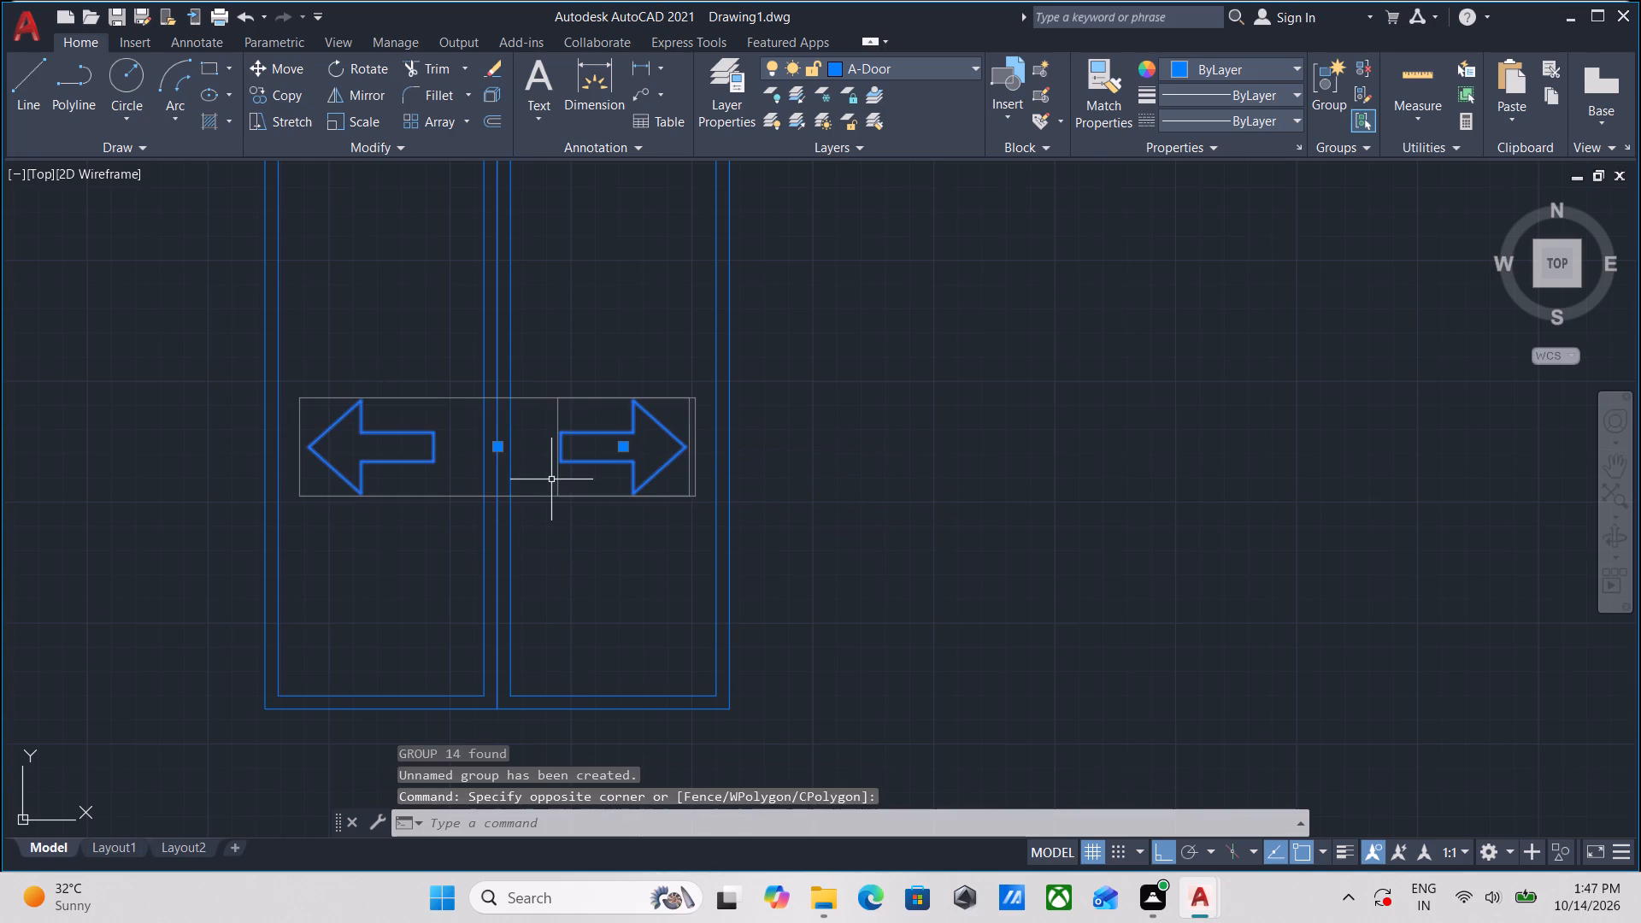
{"action": "key", "text": "m"}
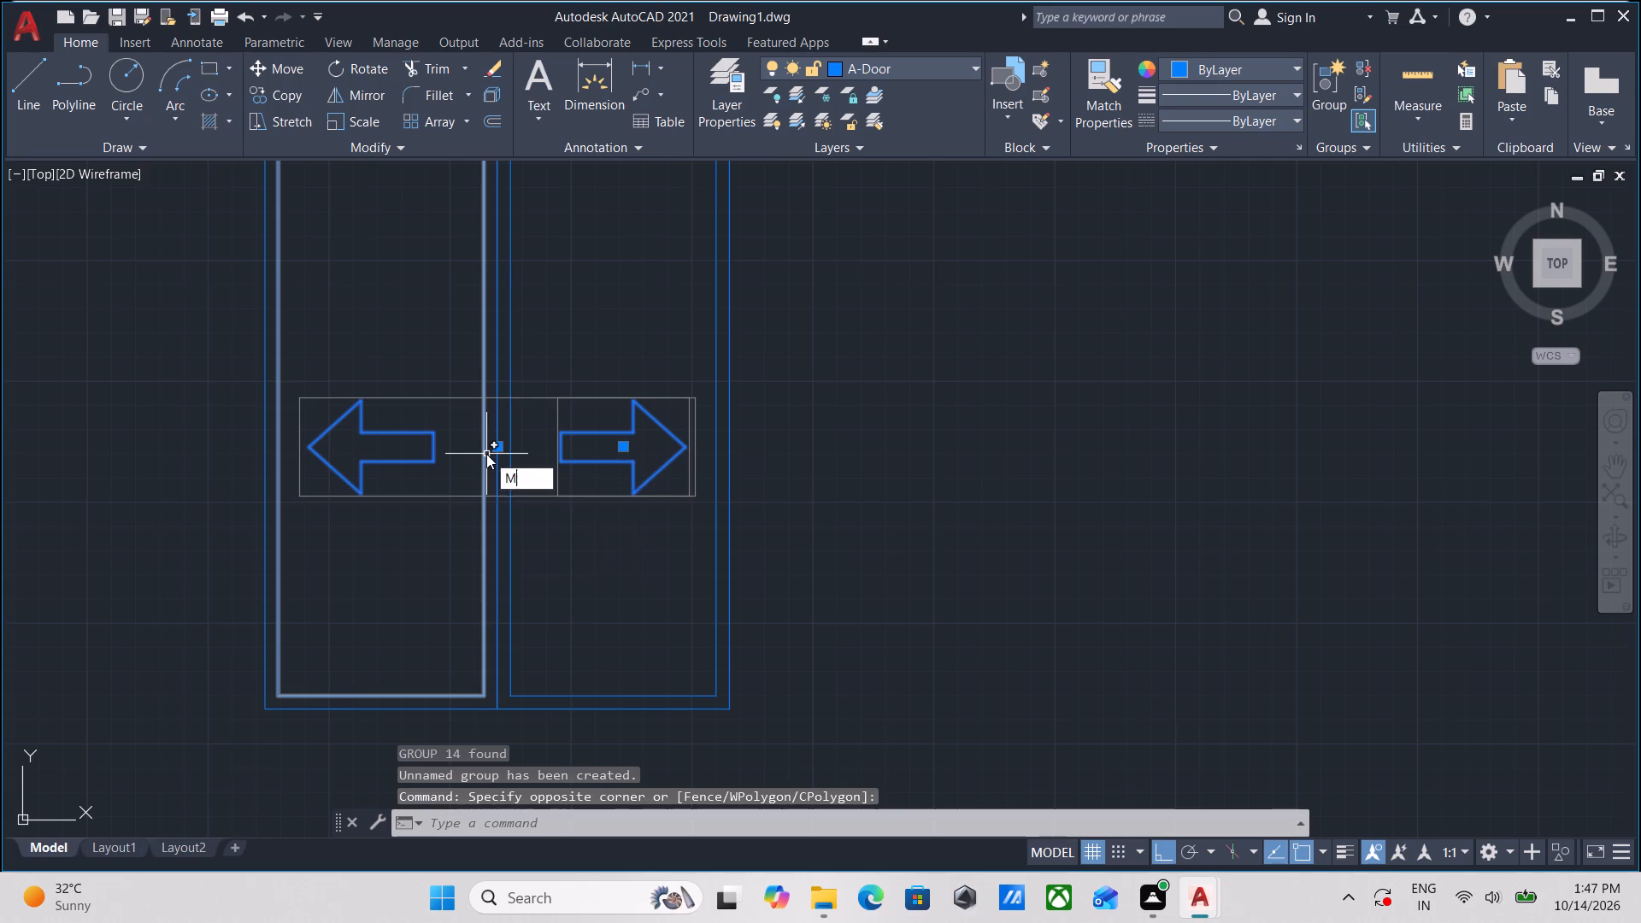
{"action": "key", "text": "Return"}
{"action": "left_click", "coordinate": [498, 450]}
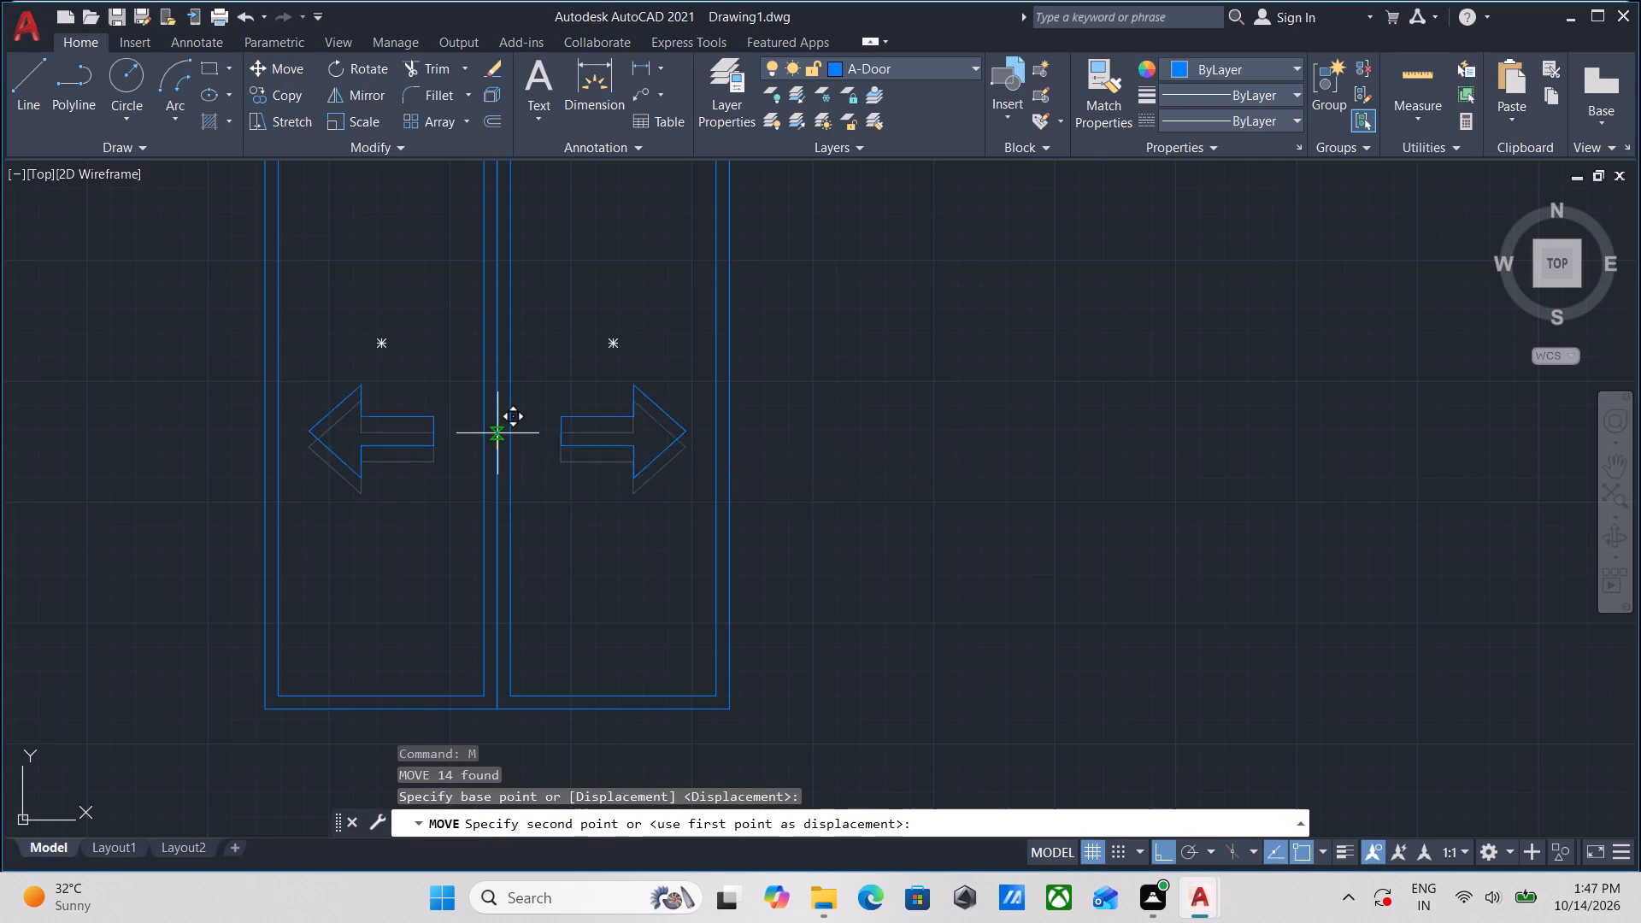
{"action": "middle_click_drag", "start_coordinate": [484, 359], "coordinate": [509, 499]}
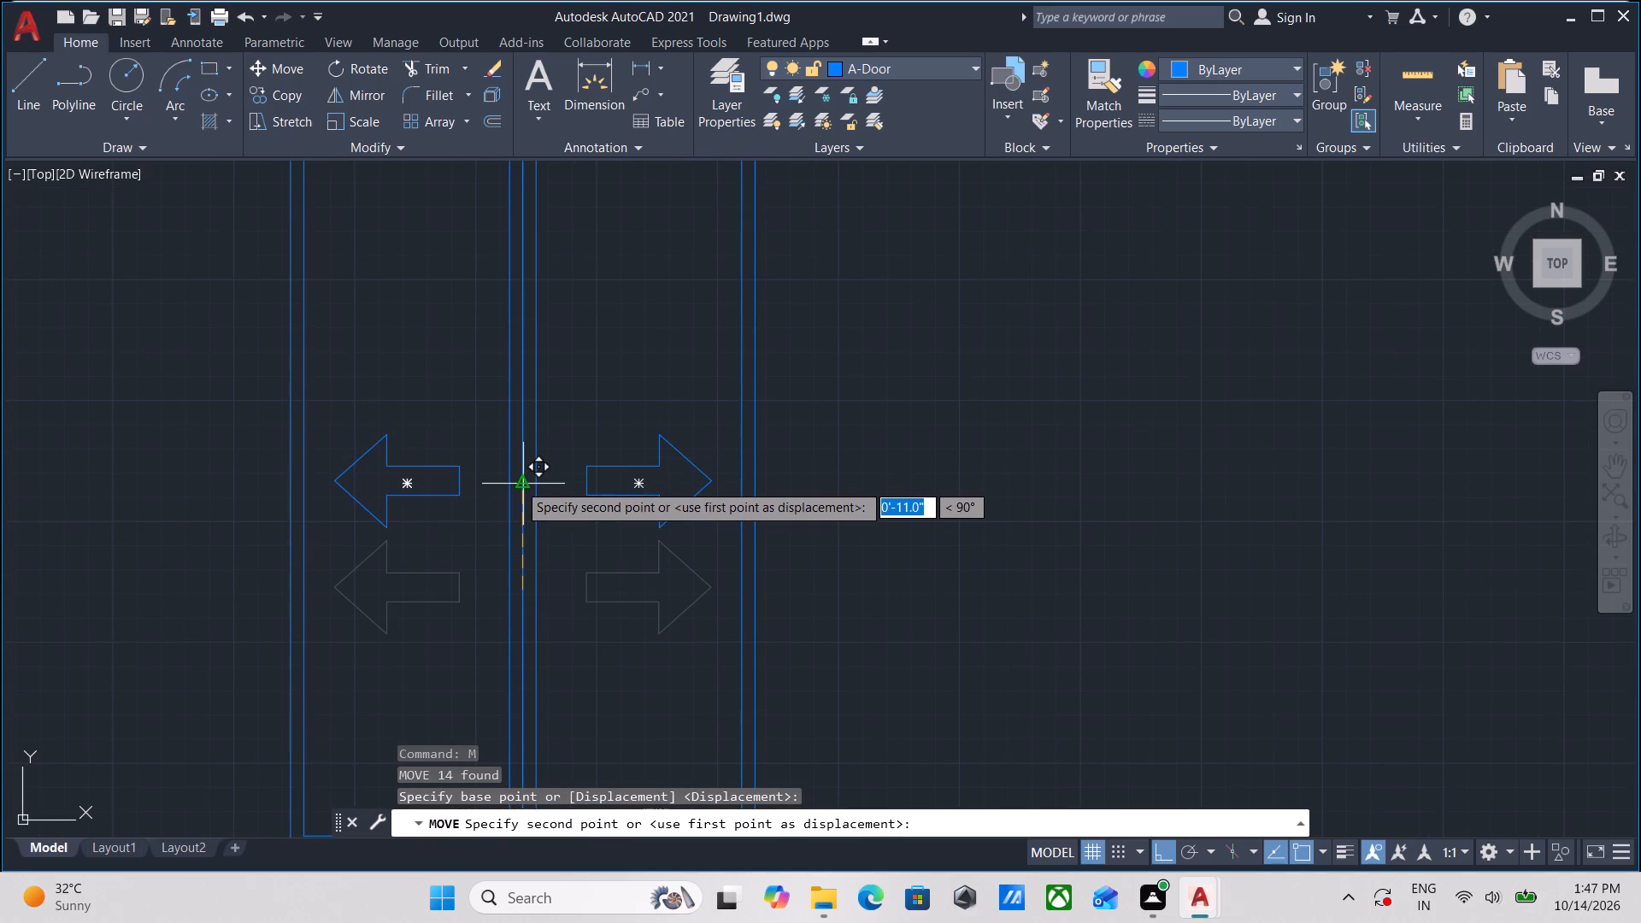
{"action": "left_click", "coordinate": [518, 483]}
Group the sliding door frame and its direction arrows into one object.
{"action": "scroll", "coordinate": [558, 421], "scroll_direction": "down", "scroll_amount": 2}
{"action": "middle_click_drag", "start_coordinate": [581, 471], "coordinate": [635, 412]}
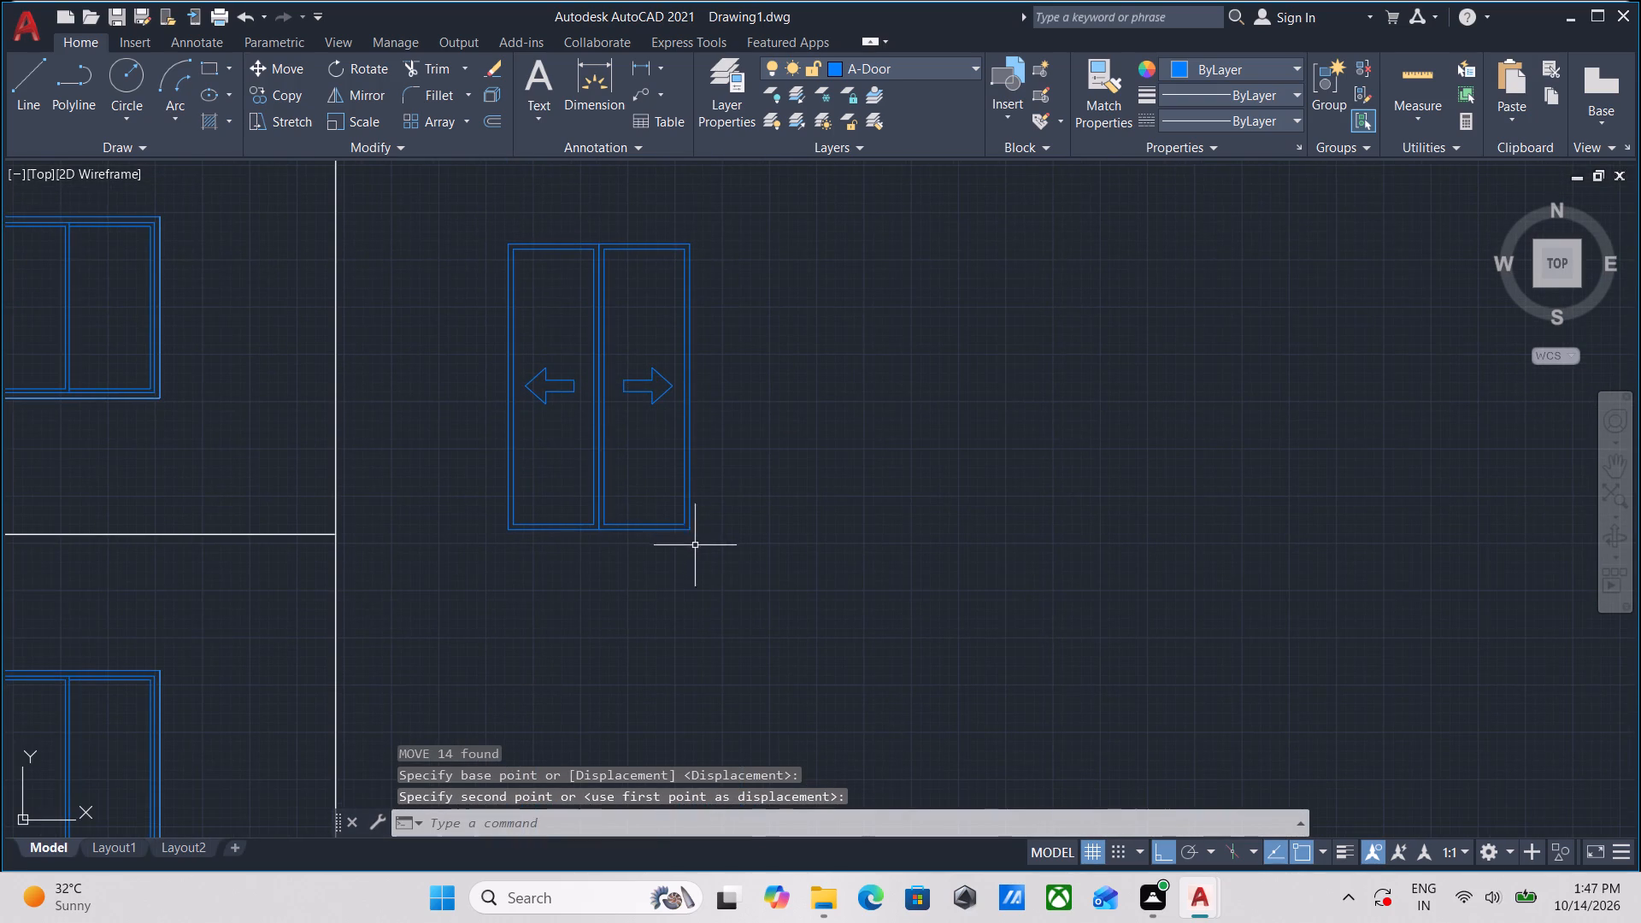
{"action": "left_click", "coordinate": [740, 597]}
{"action": "left_click", "coordinate": [494, 200]}
{"action": "middle_click_drag", "start_coordinate": [593, 361], "coordinate": [741, 367]}
{"action": "scroll", "coordinate": [595, 361], "scroll_direction": "down", "scroll_amount": 1}
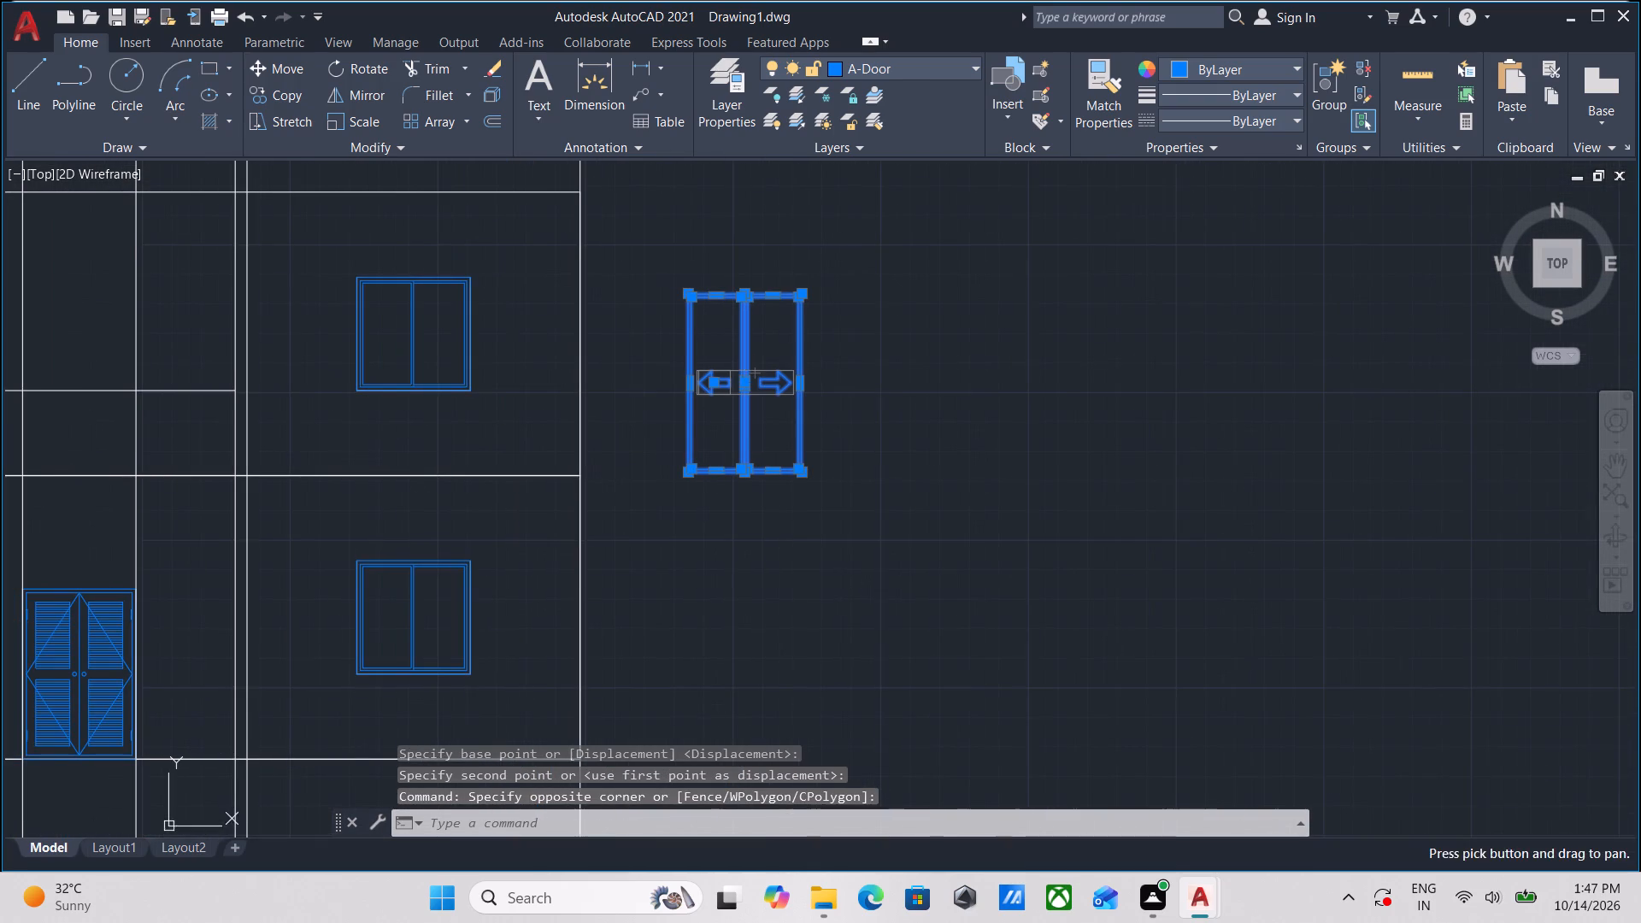
{"action": "key", "text": "g"}
{"action": "key", "text": "Return"}
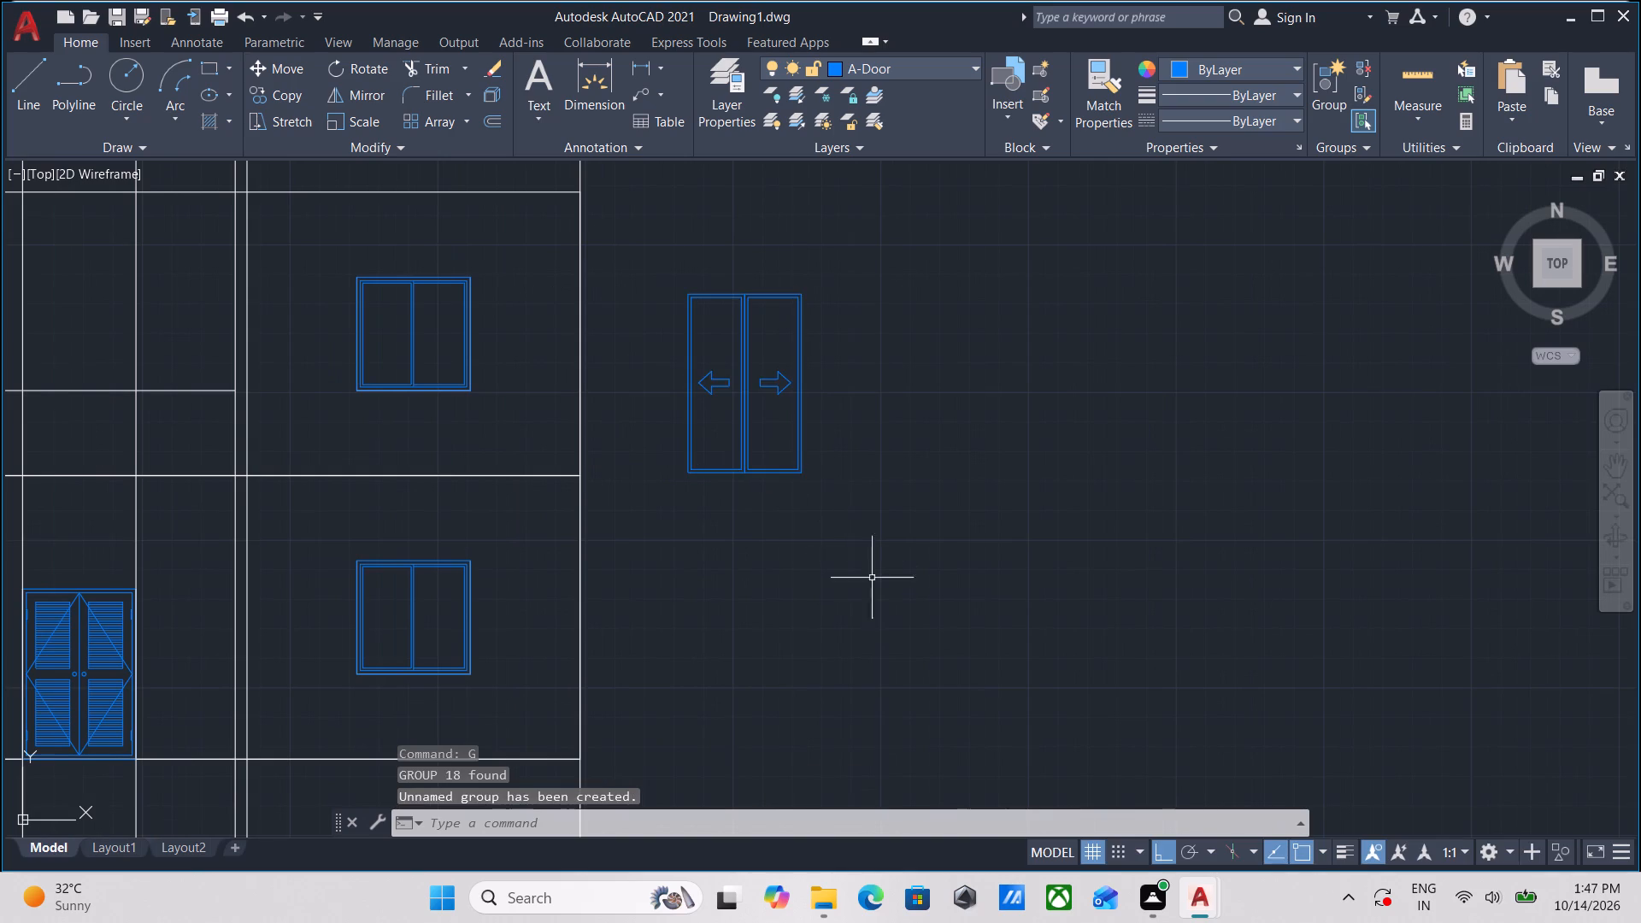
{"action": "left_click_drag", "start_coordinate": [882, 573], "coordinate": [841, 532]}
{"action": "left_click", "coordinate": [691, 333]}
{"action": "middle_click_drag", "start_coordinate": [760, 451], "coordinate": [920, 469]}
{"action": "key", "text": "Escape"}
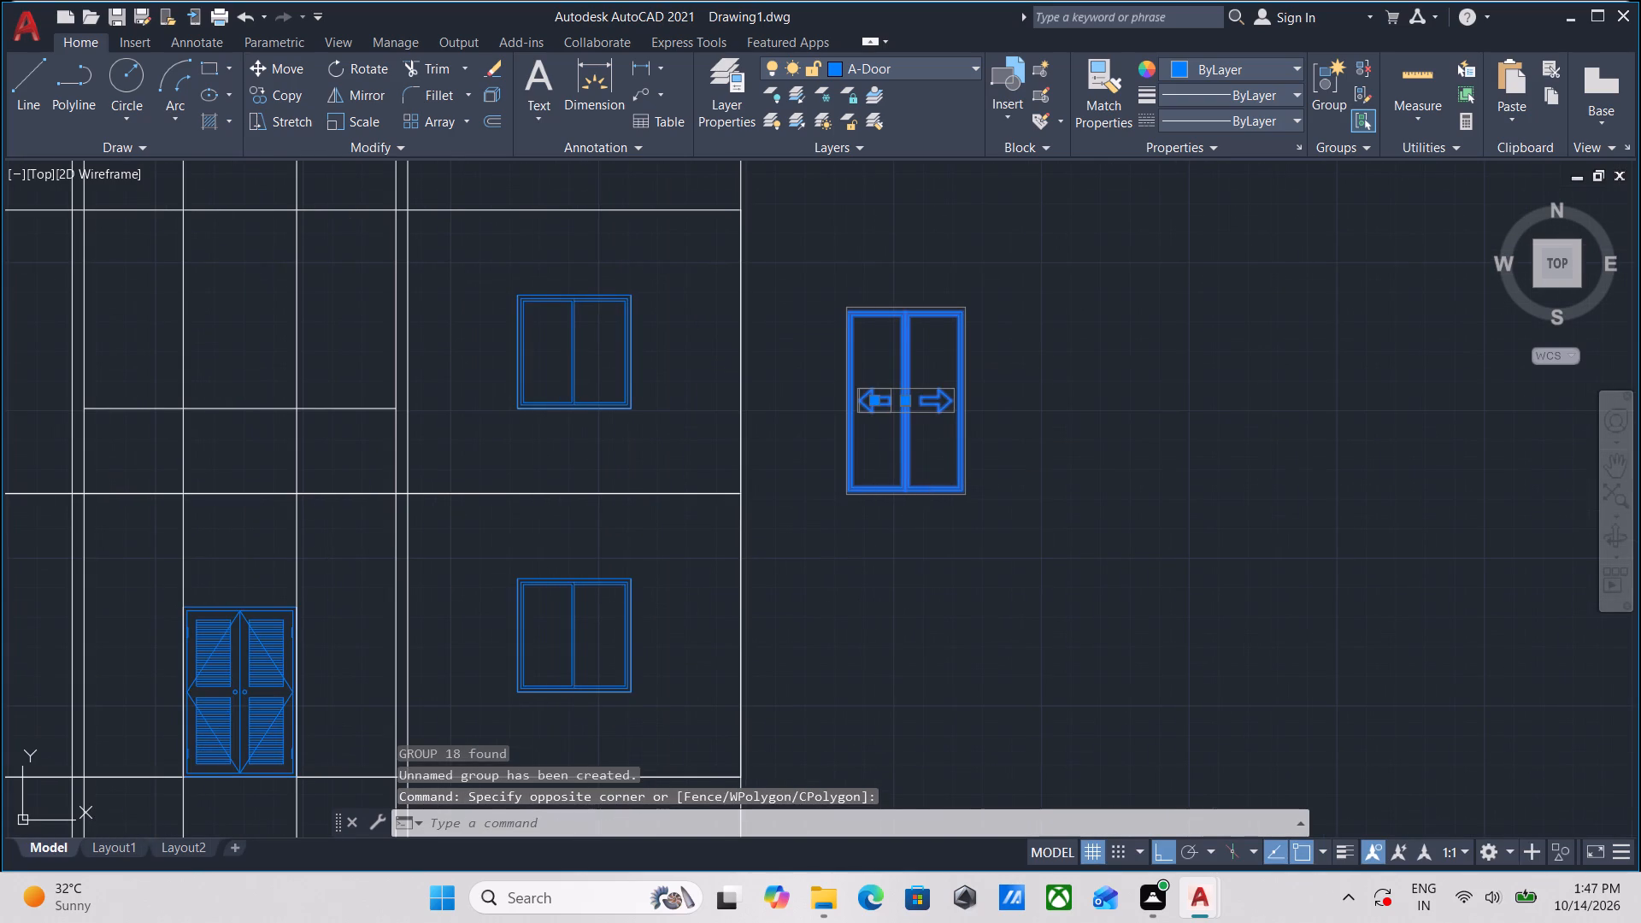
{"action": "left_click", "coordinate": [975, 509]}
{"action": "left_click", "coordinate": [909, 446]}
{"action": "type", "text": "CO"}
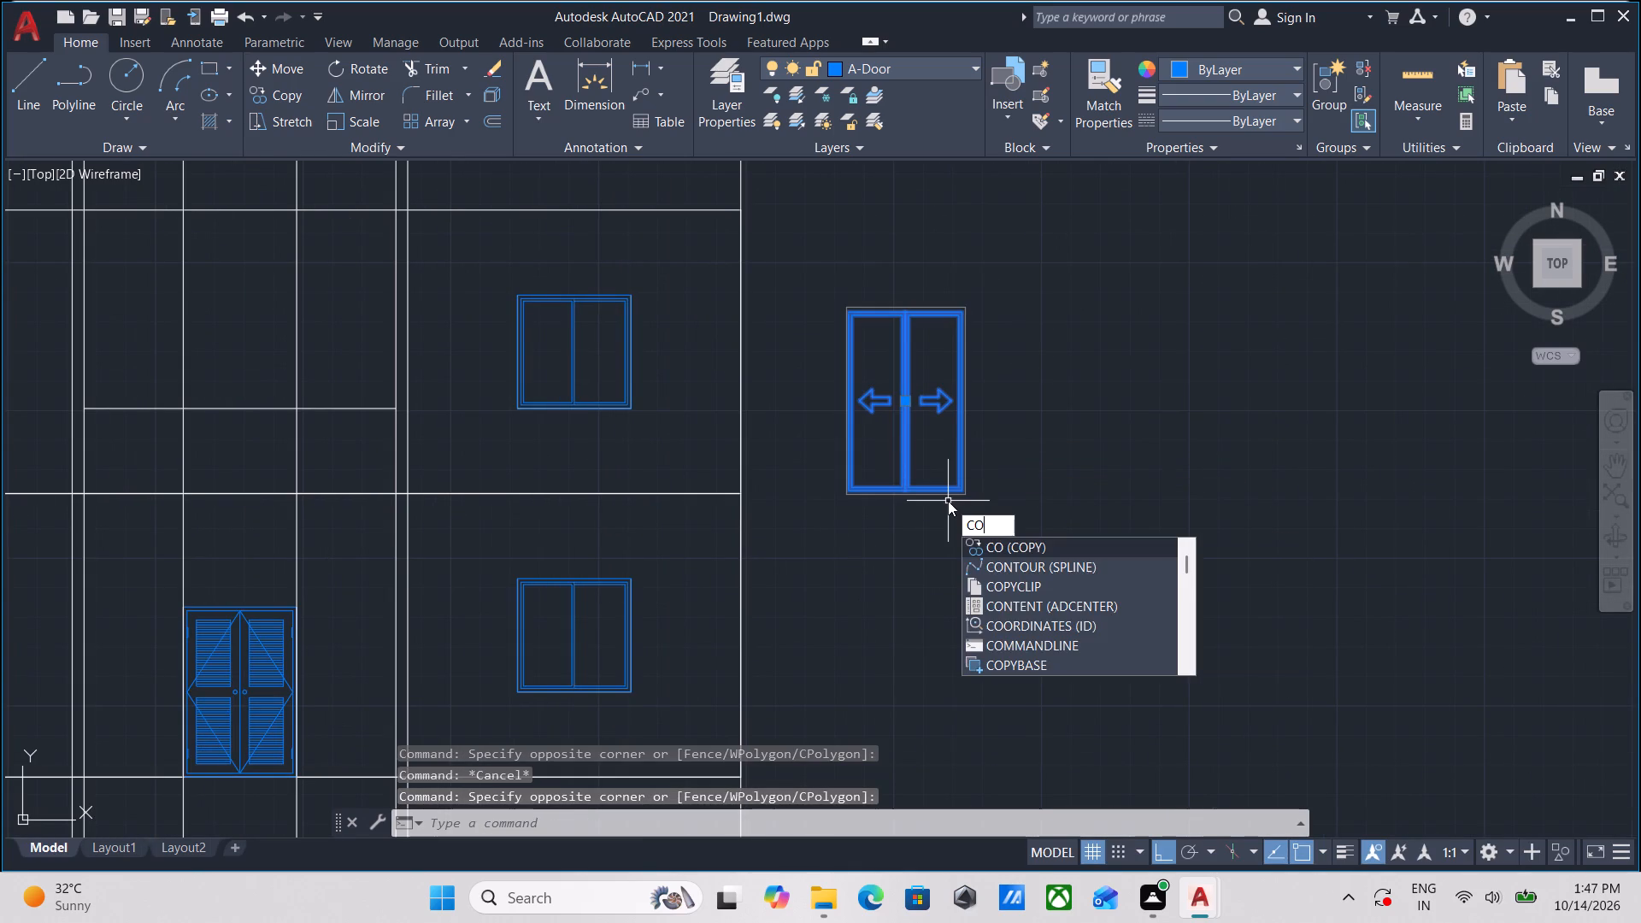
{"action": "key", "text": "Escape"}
Measure the sliding door's overall width with a linear dimension between its bottom outer corners, without placing it.
{"action": "type", "text": "DLI"}
{"action": "key", "text": "Return"}
{"action": "scroll", "coordinate": [909, 532], "scroll_direction": "up", "scroll_amount": 3}
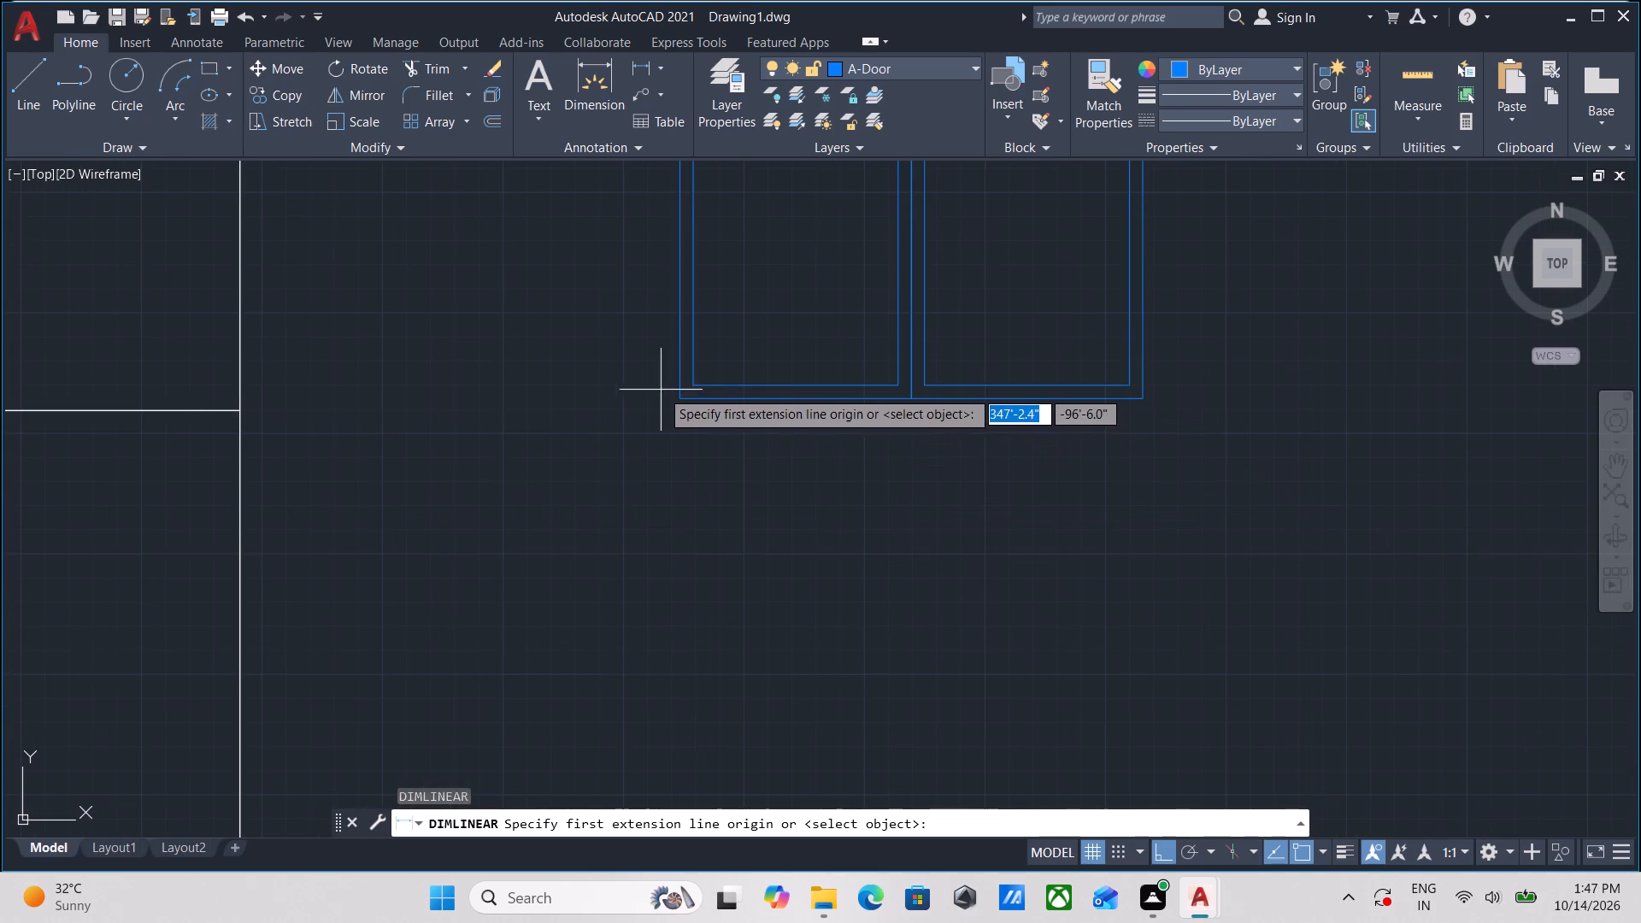
{"action": "left_click", "coordinate": [673, 397]}
{"action": "left_click", "coordinate": [1145, 403]}
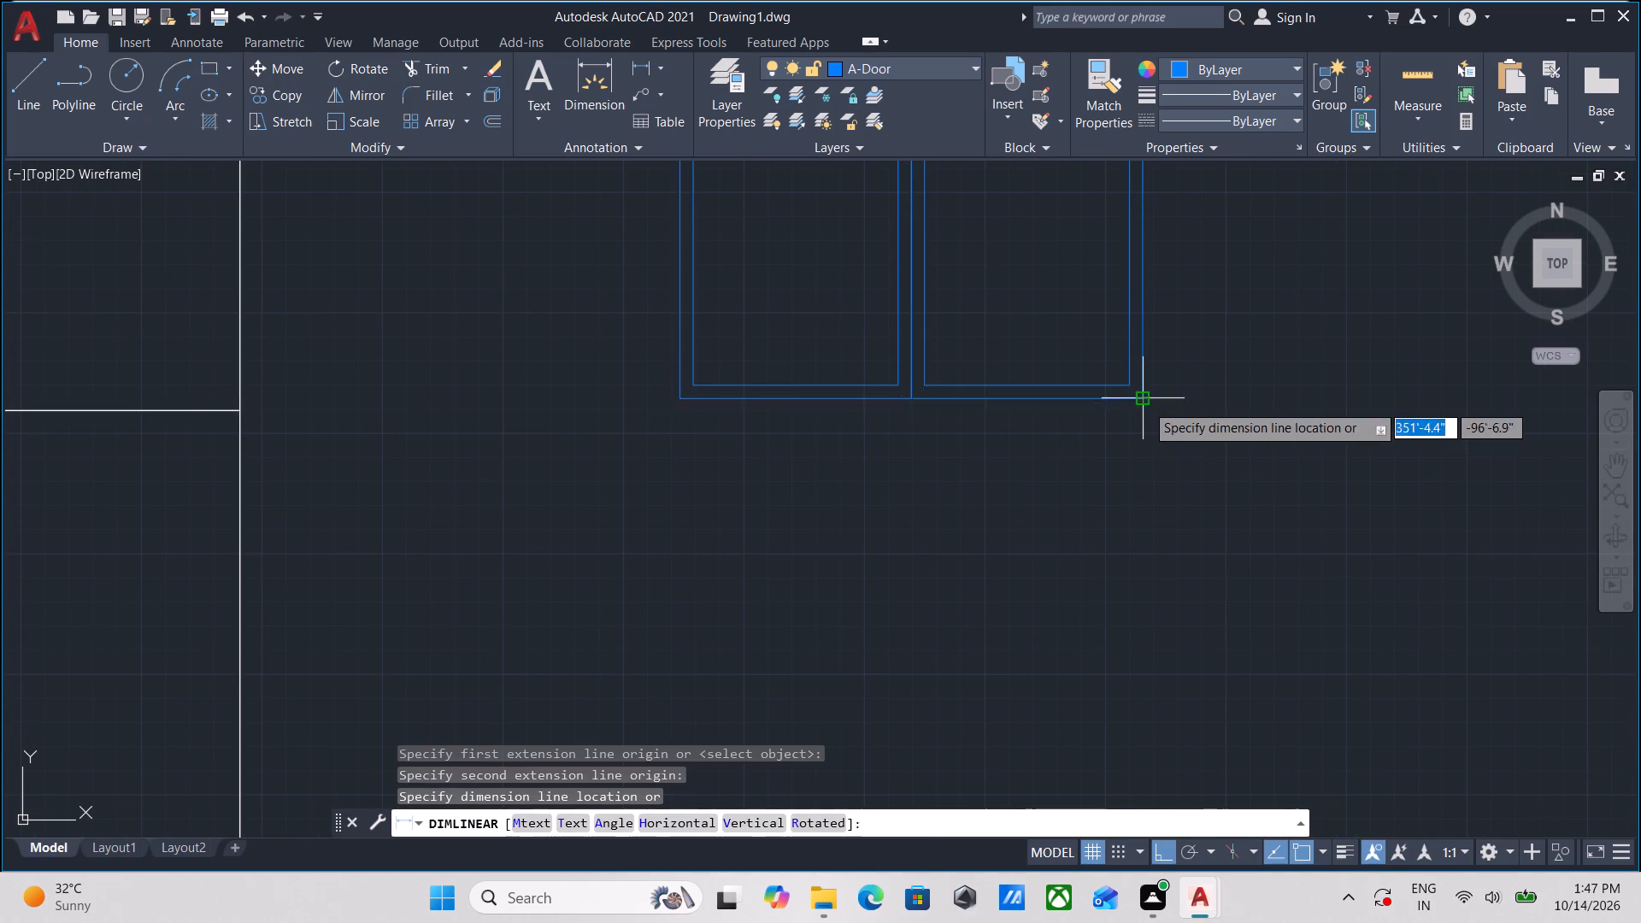
{"action": "key", "text": "Escape"}
Copy the grouped sliding door by its bottom-left corner, with Ortho off, onto the upper storey's floor line between the central opening guide lines.
{"action": "scroll", "coordinate": [1130, 414], "scroll_direction": "down", "scroll_amount": 3}
{"action": "middle_click_drag", "start_coordinate": [1128, 420], "coordinate": [1016, 569]}
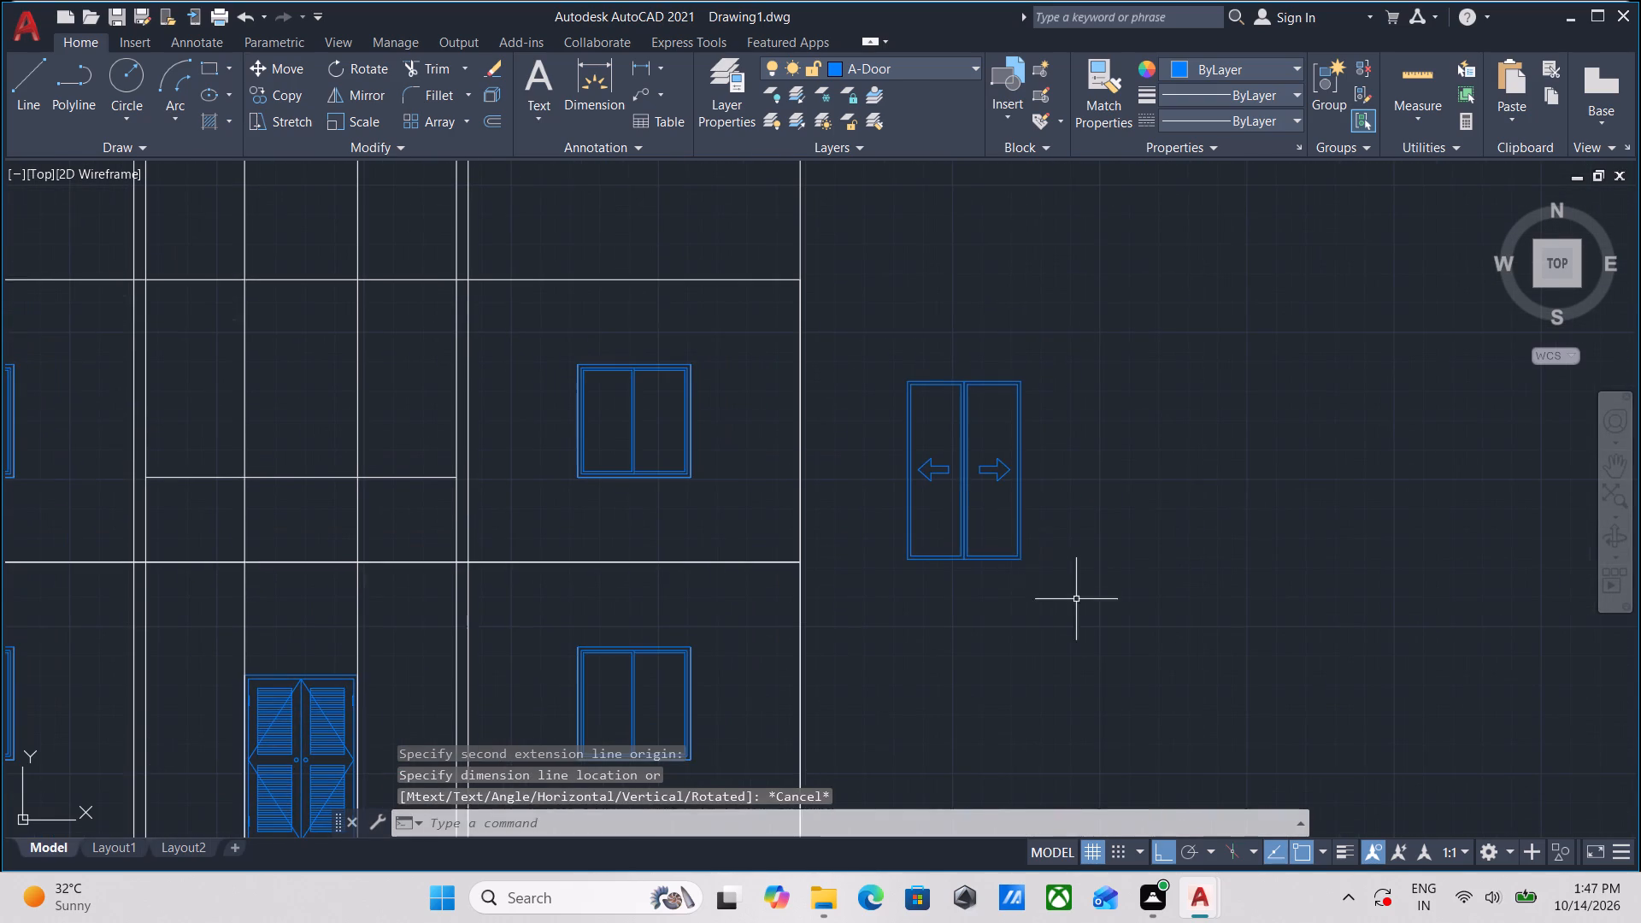
{"action": "left_click_drag", "start_coordinate": [1075, 600], "coordinate": [1052, 572]}
{"action": "left_click", "coordinate": [983, 434]}
{"action": "scroll", "coordinate": [977, 526], "scroll_direction": "up", "scroll_amount": 1}
{"action": "middle_click_drag", "start_coordinate": [977, 526], "coordinate": [987, 526]}
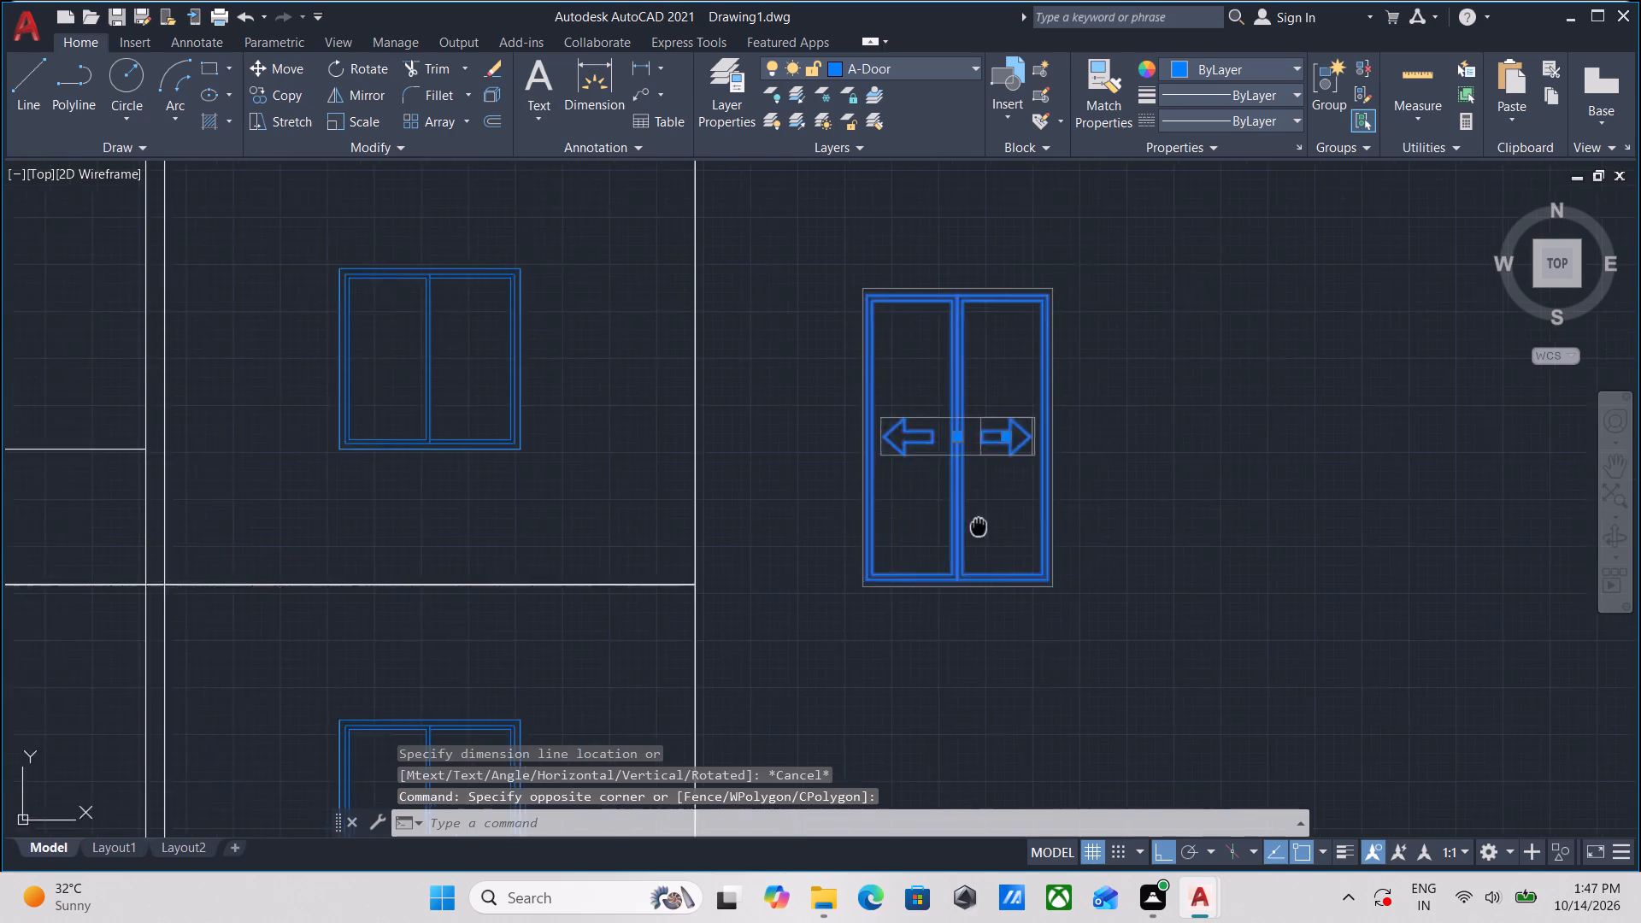
{"action": "middle_click_drag", "start_coordinate": [987, 526], "coordinate": [1072, 526]}
{"action": "type", "text": "CO"}
{"action": "key", "text": "Return"}
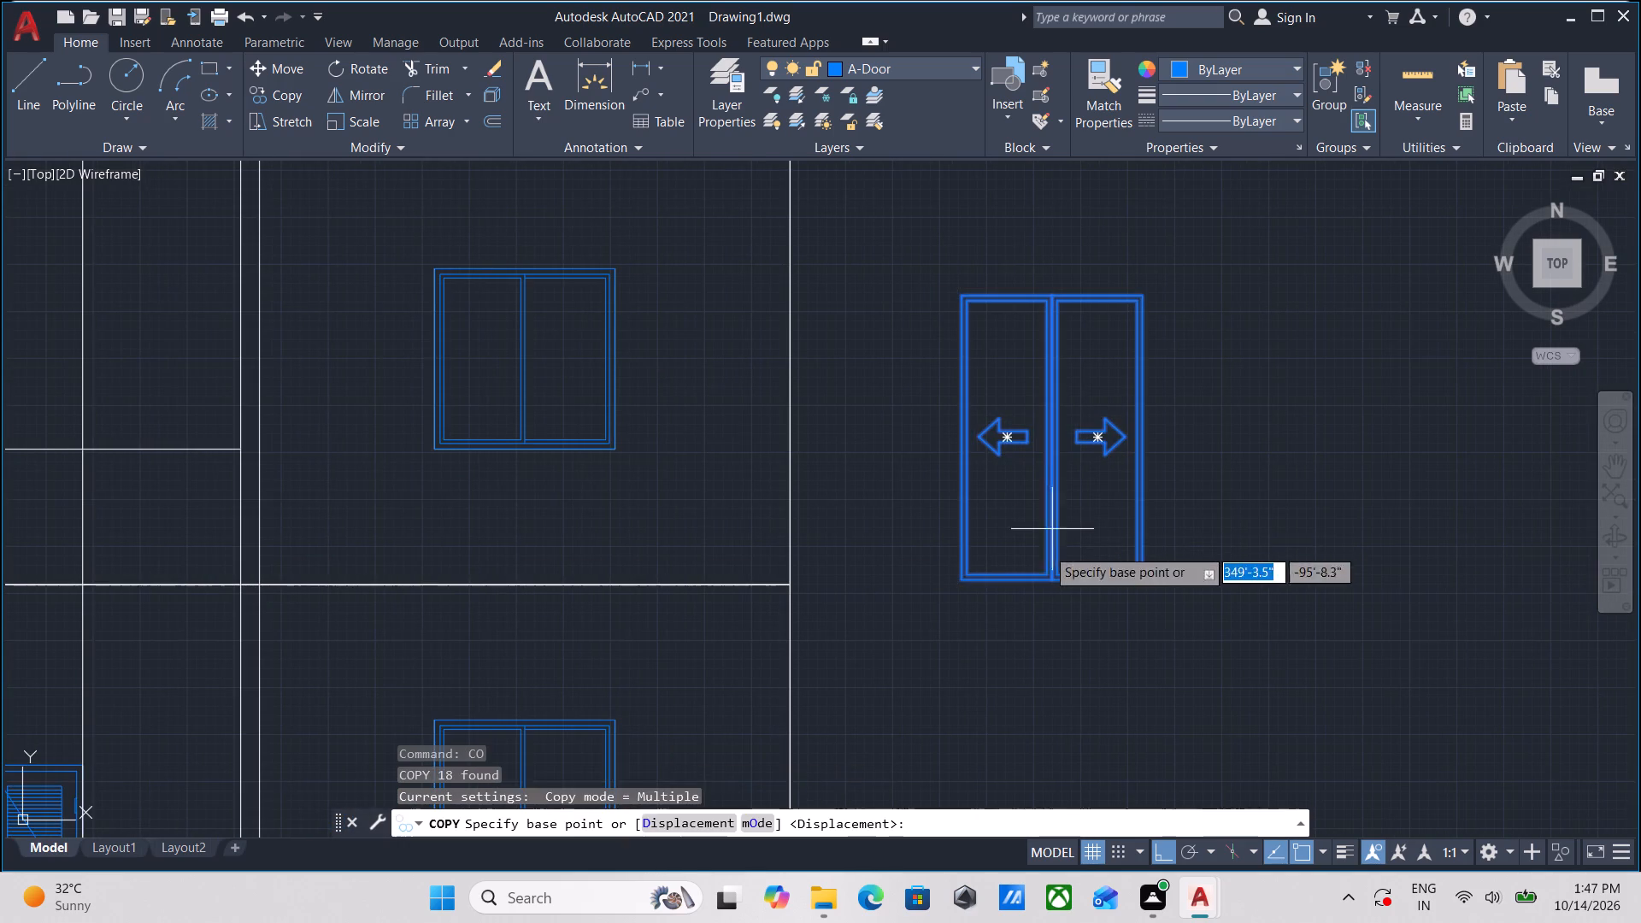
{"action": "scroll", "coordinate": [1024, 589], "scroll_direction": "up", "scroll_amount": 2}
{"action": "left_click", "coordinate": [865, 573]}
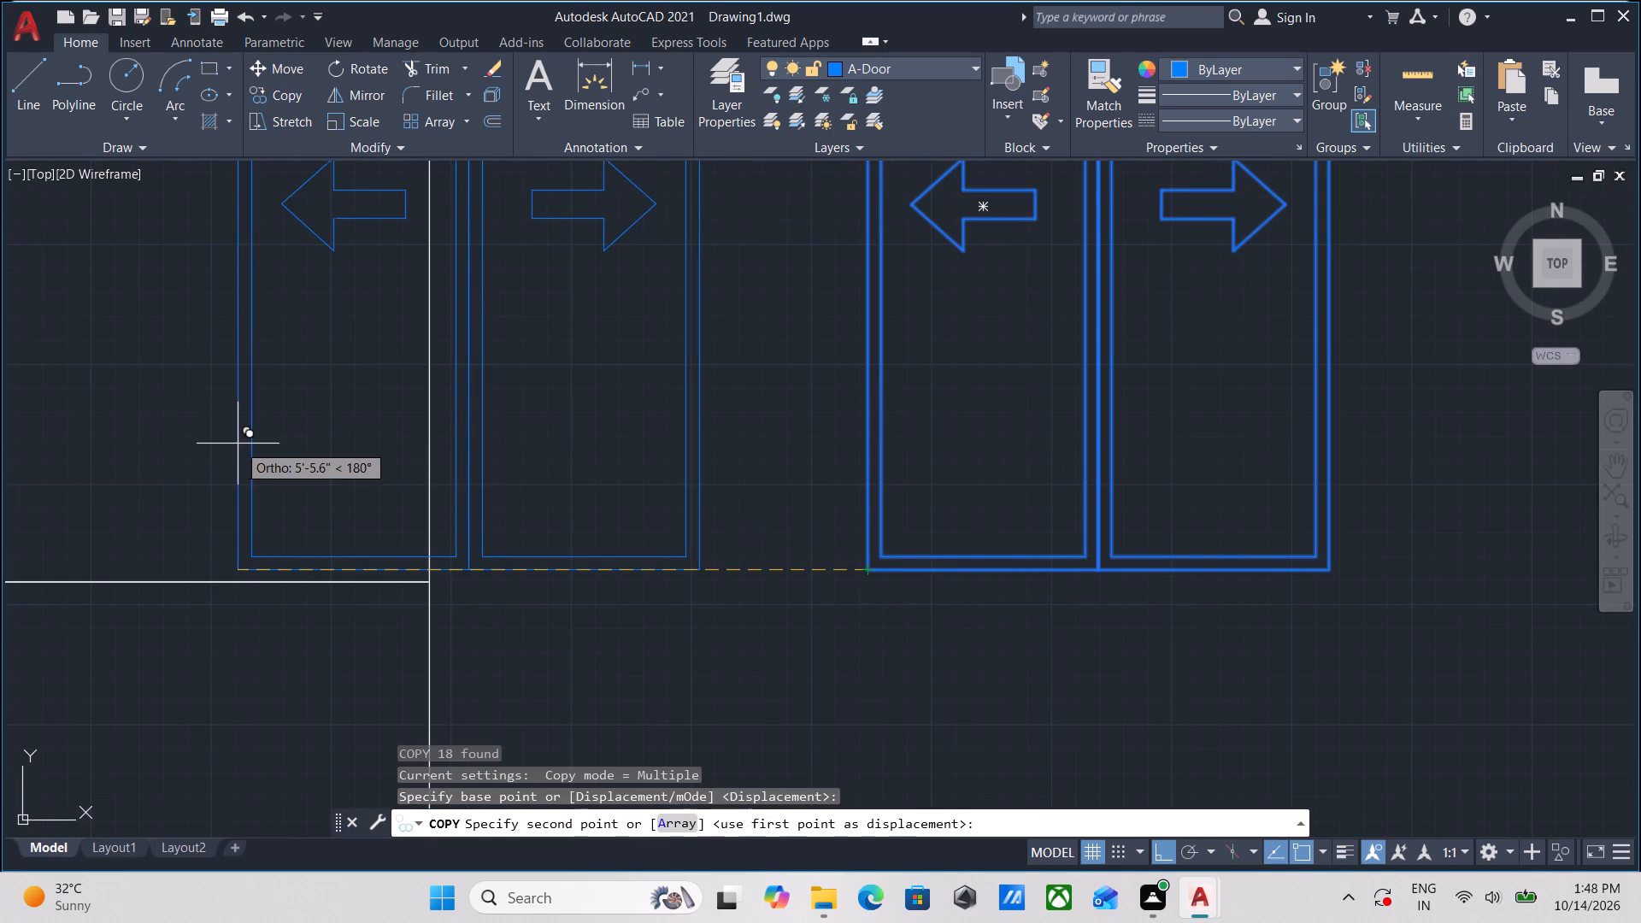
{"action": "key", "text": "F8"}
{"action": "scroll", "coordinate": [98, 429], "scroll_direction": "down", "scroll_amount": 2}
{"action": "middle_click_drag", "start_coordinate": [98, 429], "coordinate": [290, 446]}
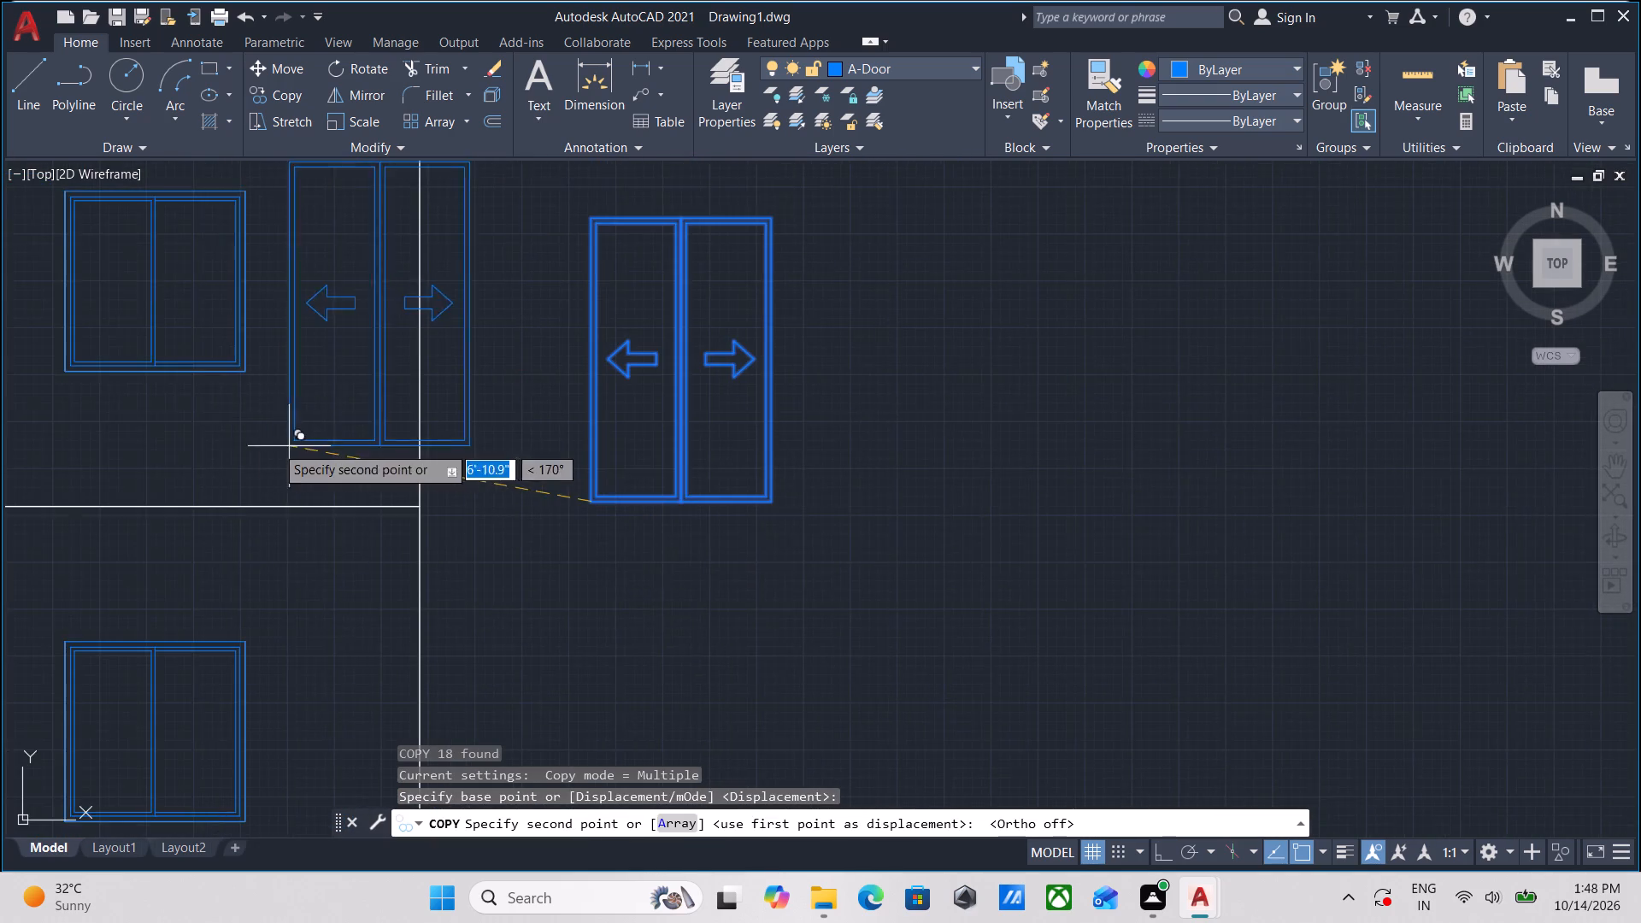
{"action": "middle_click_drag", "start_coordinate": [180, 440], "coordinate": [699, 444]}
{"action": "middle_click_drag", "start_coordinate": [484, 437], "coordinate": [765, 429]}
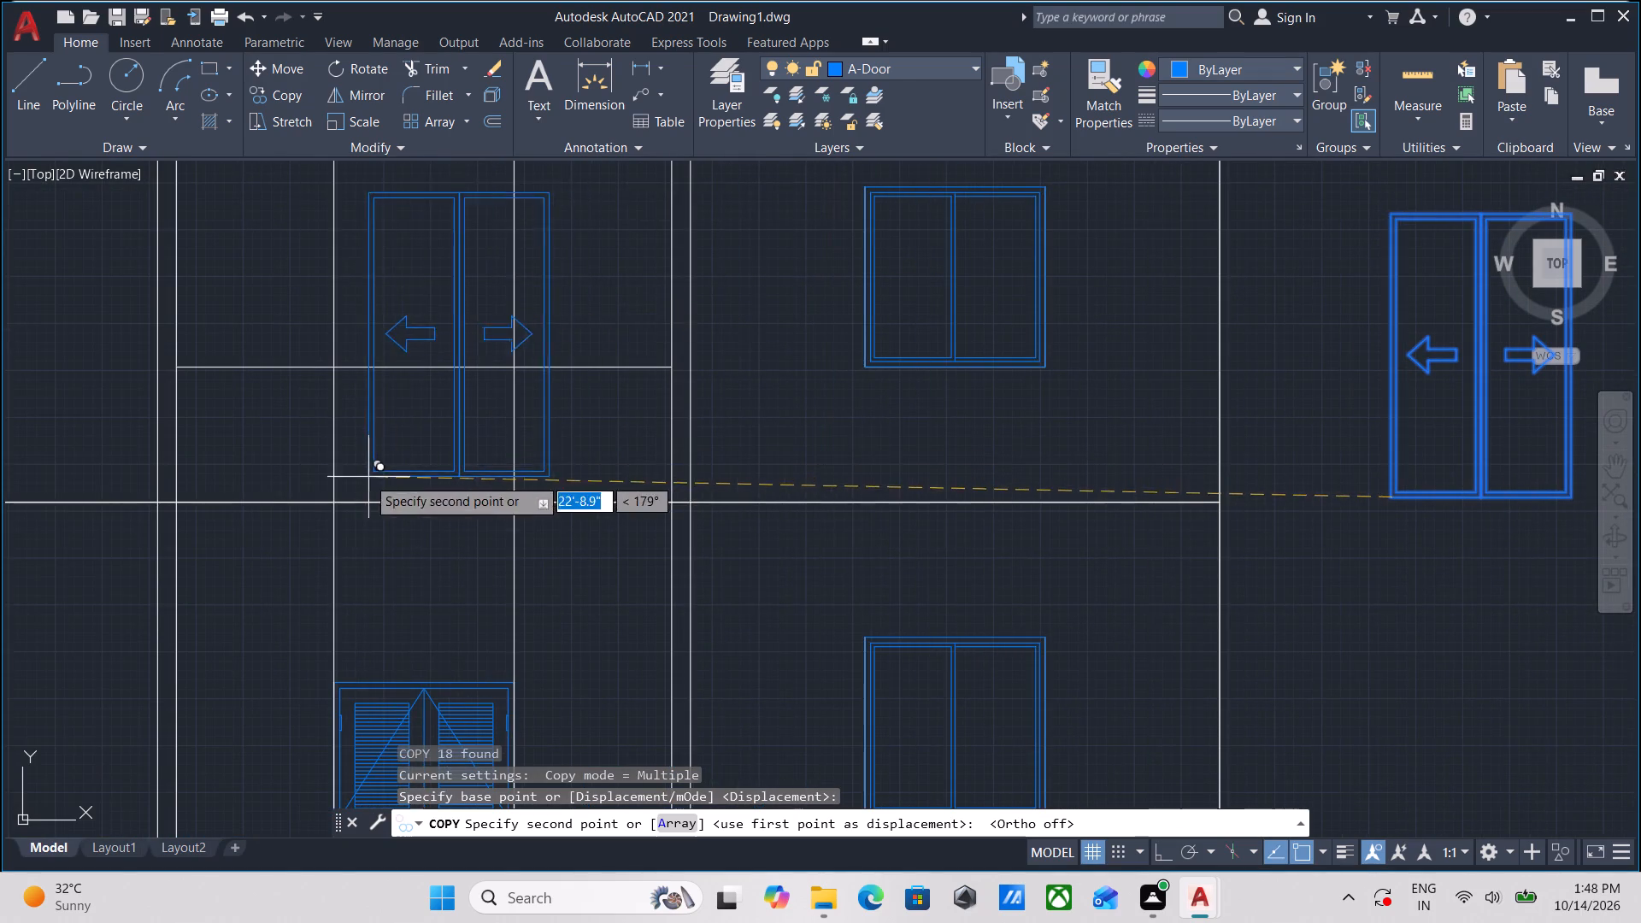
{"action": "middle_click_drag", "start_coordinate": [367, 477], "coordinate": [558, 477]}
{"action": "left_click", "coordinate": [526, 503]}
{"action": "scroll", "coordinate": [650, 309], "scroll_direction": "down", "scroll_amount": 2}
{"action": "middle_click_drag", "start_coordinate": [650, 309], "coordinate": [650, 326]}
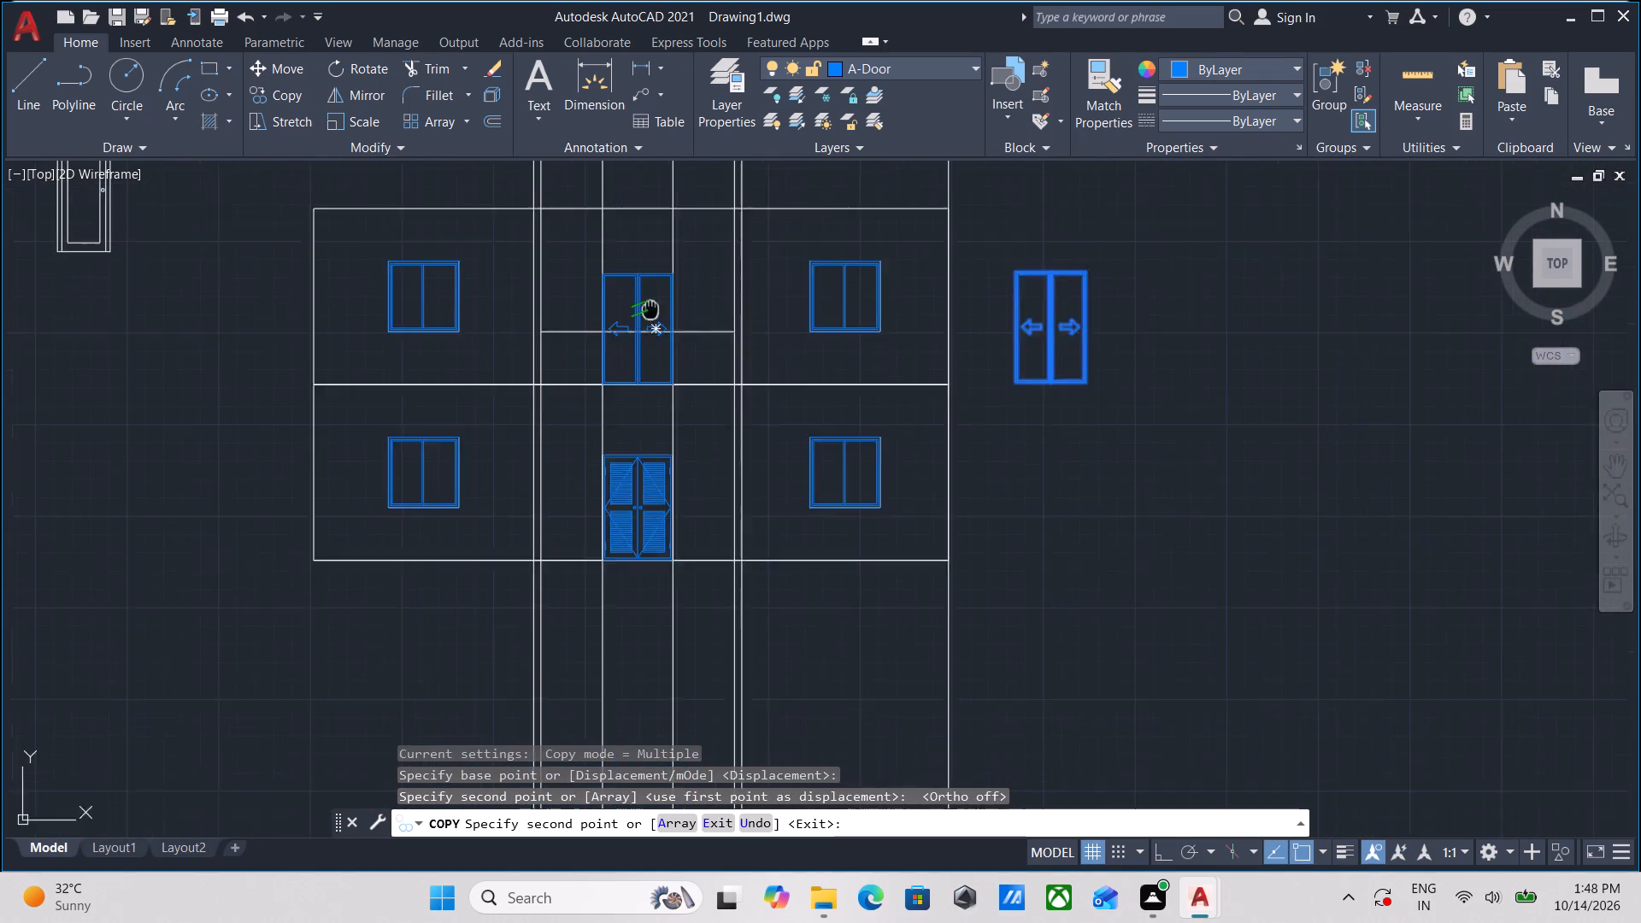
{"action": "middle_click_drag", "start_coordinate": [650, 326], "coordinate": [632, 456]}
{"action": "middle_click_drag", "start_coordinate": [807, 325], "coordinate": [709, 325]}
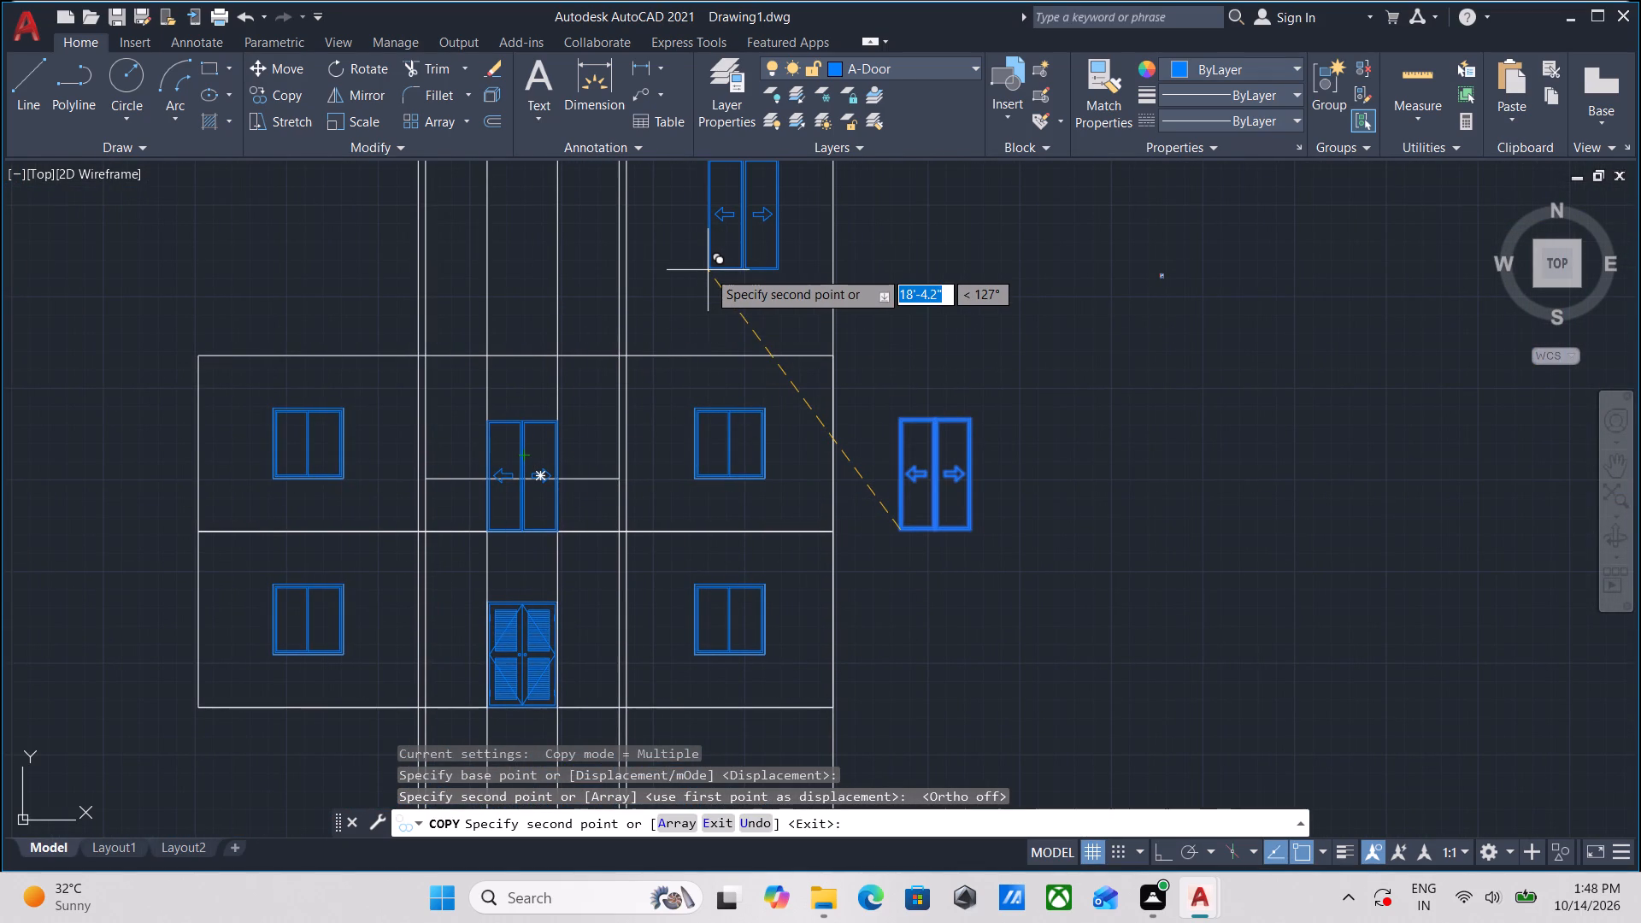
{"action": "key", "text": "Escape"}
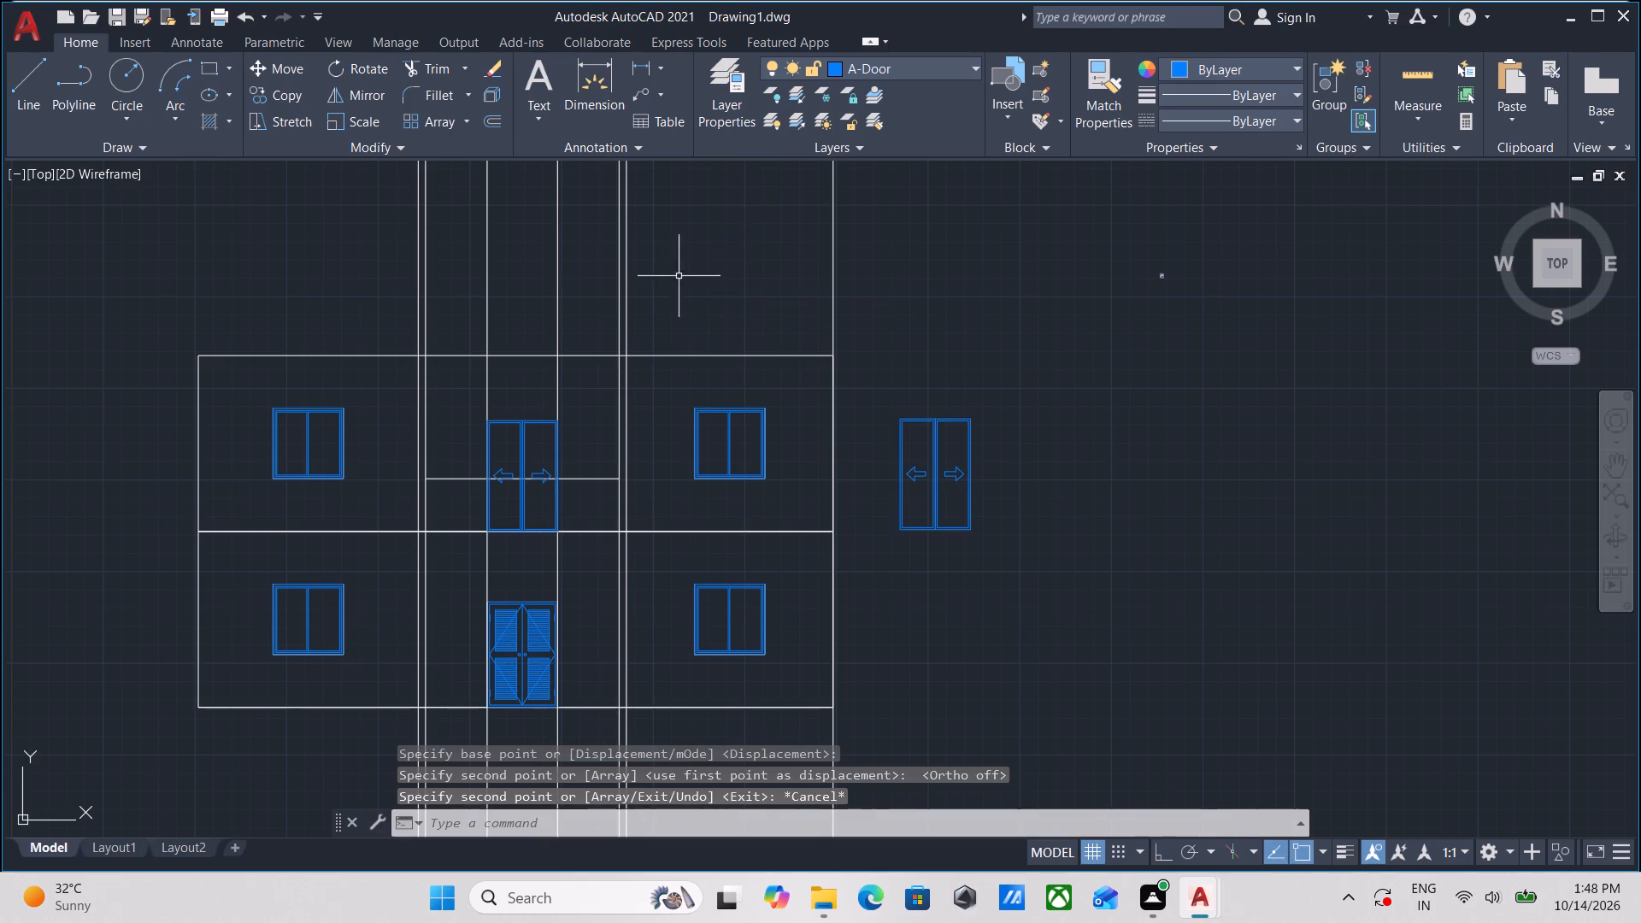
Trim the two vertical door guide lines above the roof line and between the roof line and the sliding door's top.
{"action": "scroll", "coordinate": [498, 292], "scroll_direction": "up", "scroll_amount": 1}
{"action": "middle_click", "coordinate": [612, 320]}
{"action": "type", "text": "TR"}
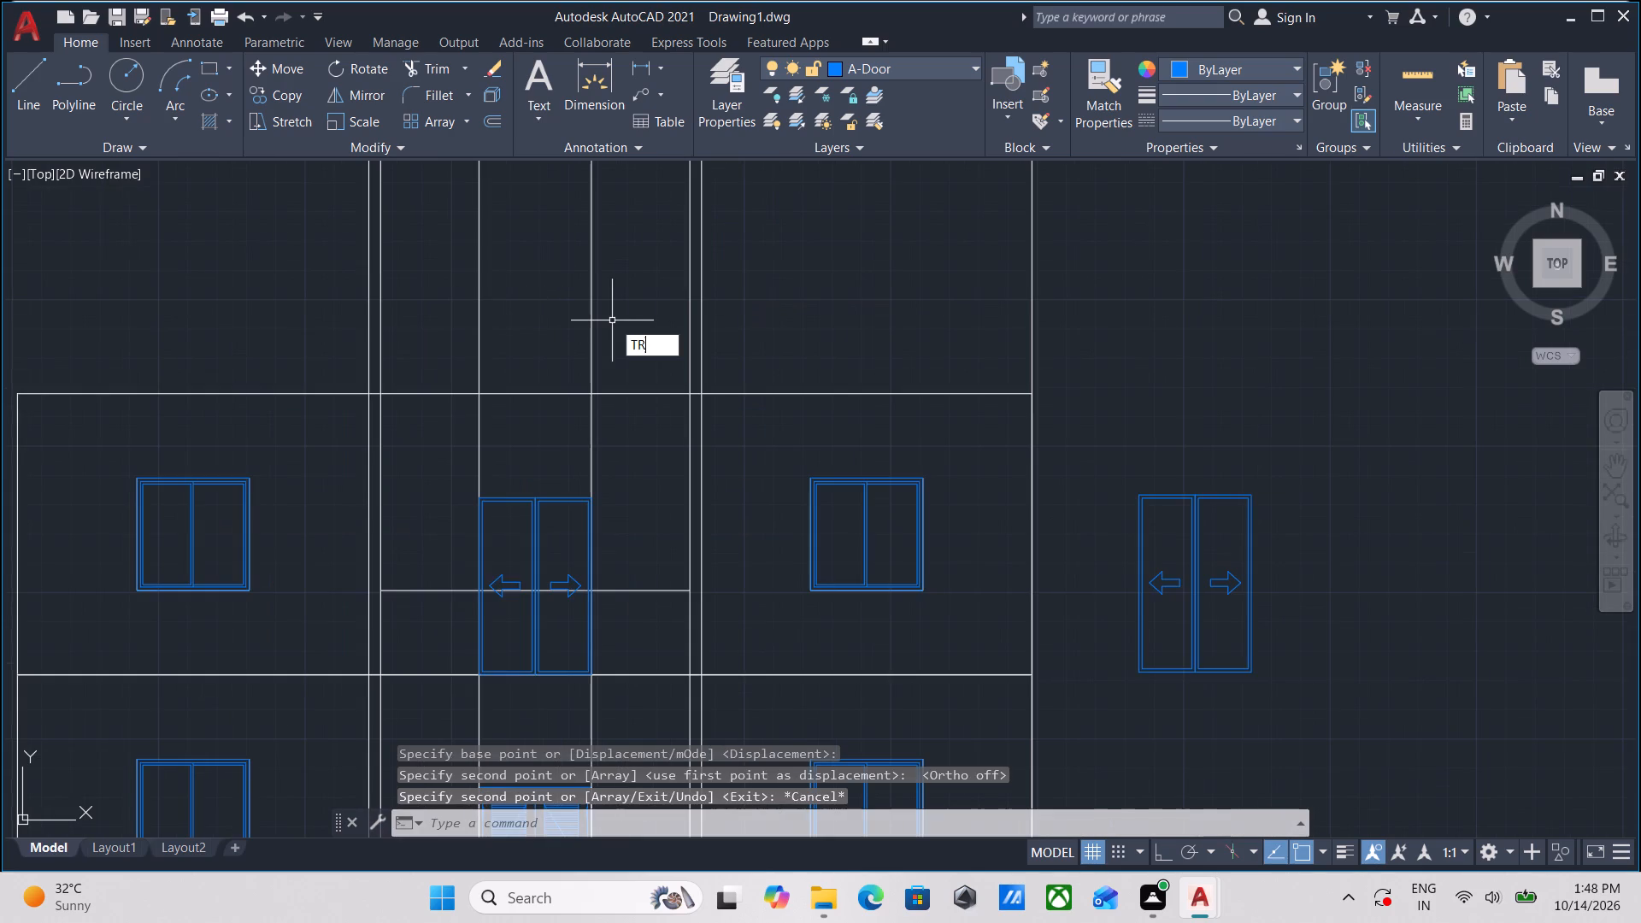
{"action": "key", "text": "Return"}
{"action": "left_click", "coordinate": [612, 320]}
{"action": "left_click", "coordinate": [426, 297]}
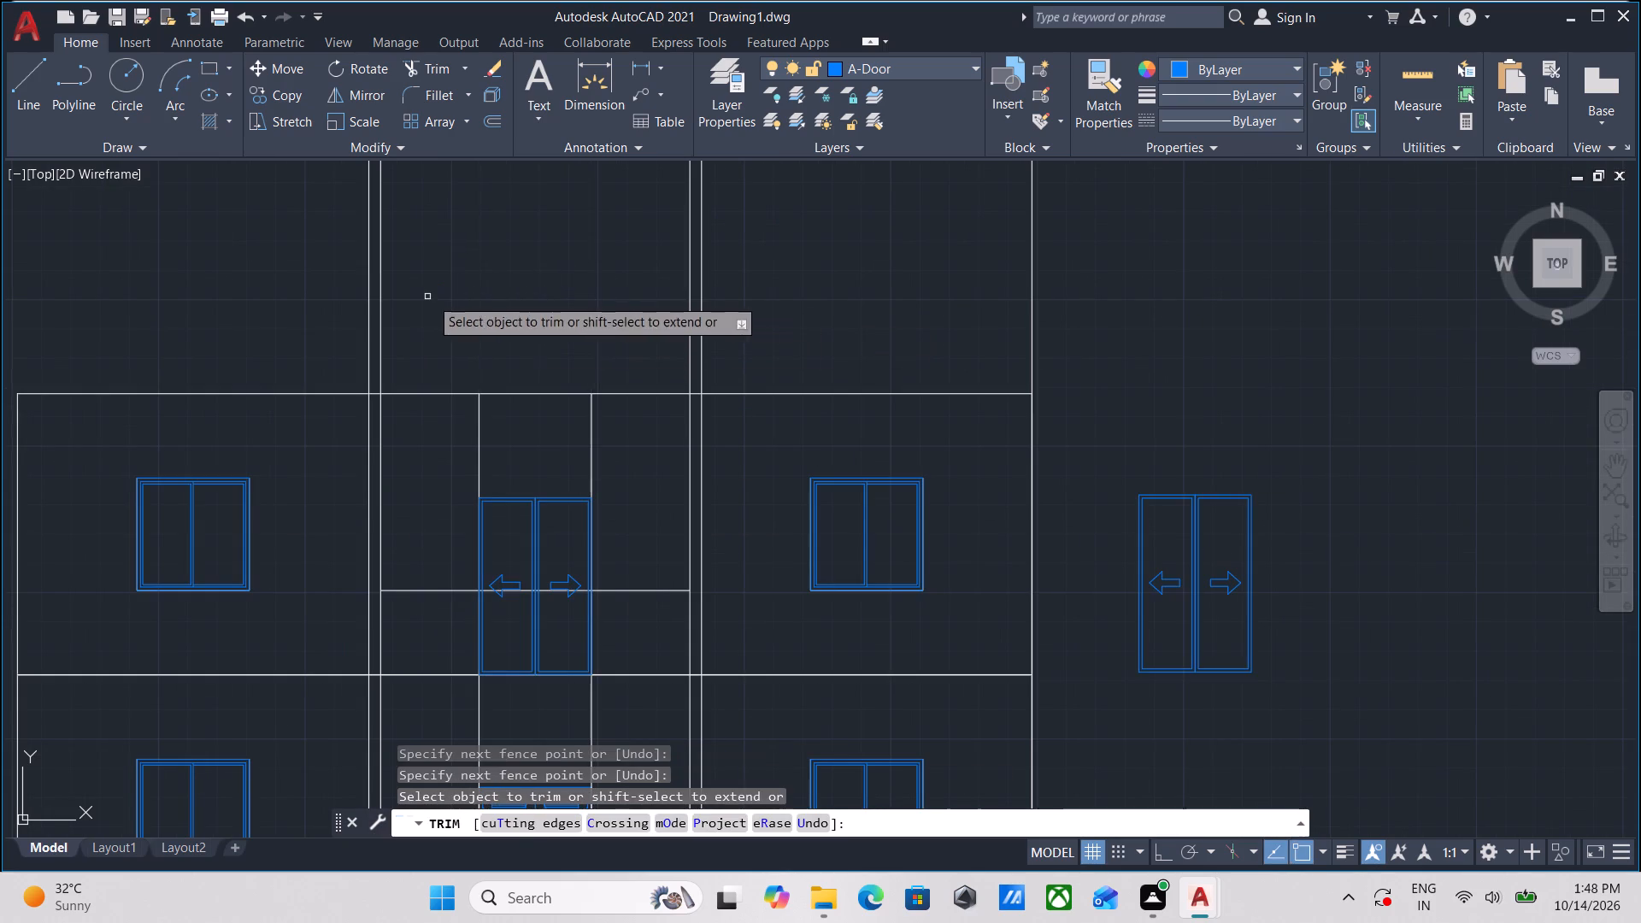
{"action": "left_click", "coordinate": [612, 458]}
{"action": "left_click", "coordinate": [438, 435]}
{"action": "middle_click_drag", "start_coordinate": [638, 463], "coordinate": [636, 451]}
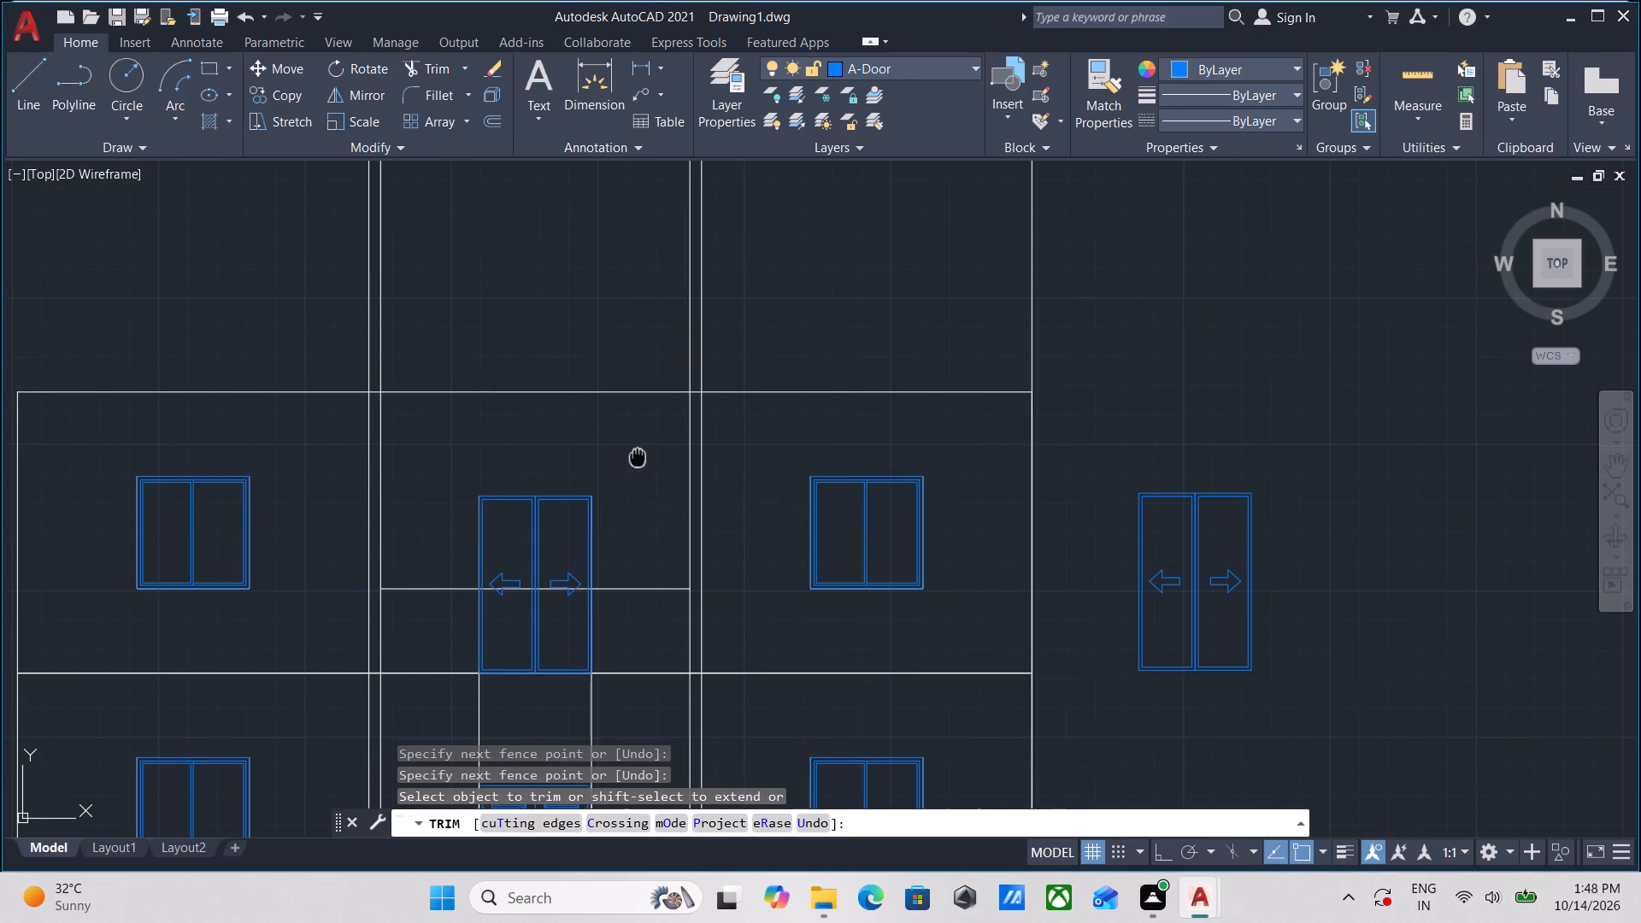
{"action": "middle_click_drag", "start_coordinate": [636, 451], "coordinate": [625, 364]}
{"action": "left_click_drag", "start_coordinate": [620, 510], "coordinate": [620, 503]}
{"action": "left_click", "coordinate": [623, 524]}
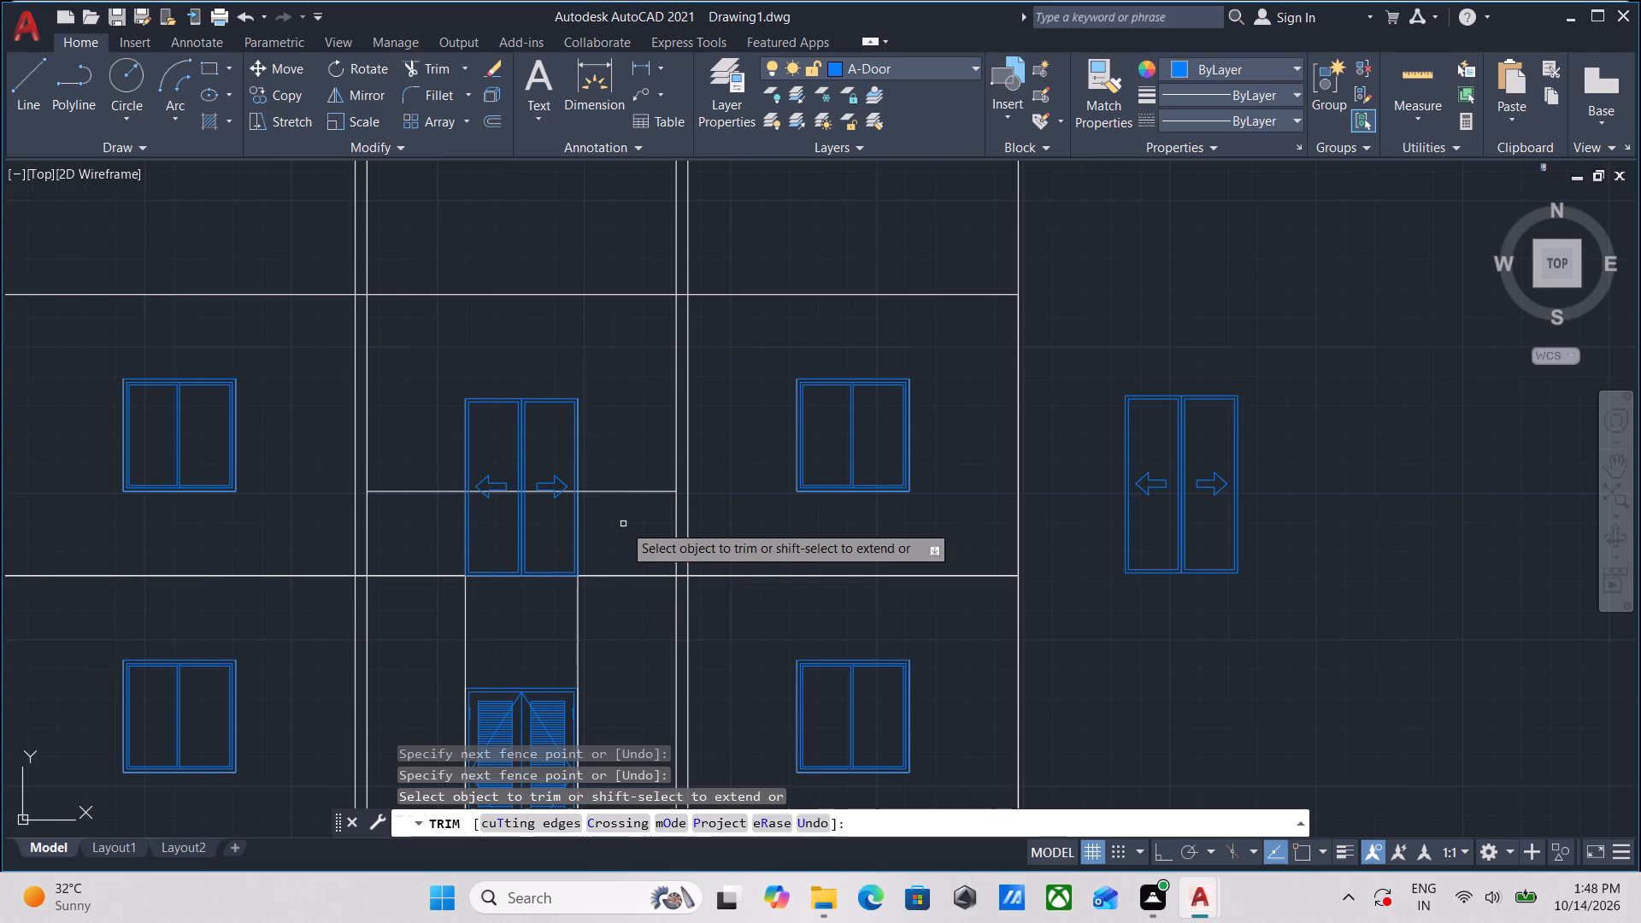
{"action": "key", "text": "Escape"}
Erase the two remaining vertical guide lines running along the sides of the sliding door and entrance door.
{"action": "middle_click_drag", "start_coordinate": [541, 602], "coordinate": [547, 501]}
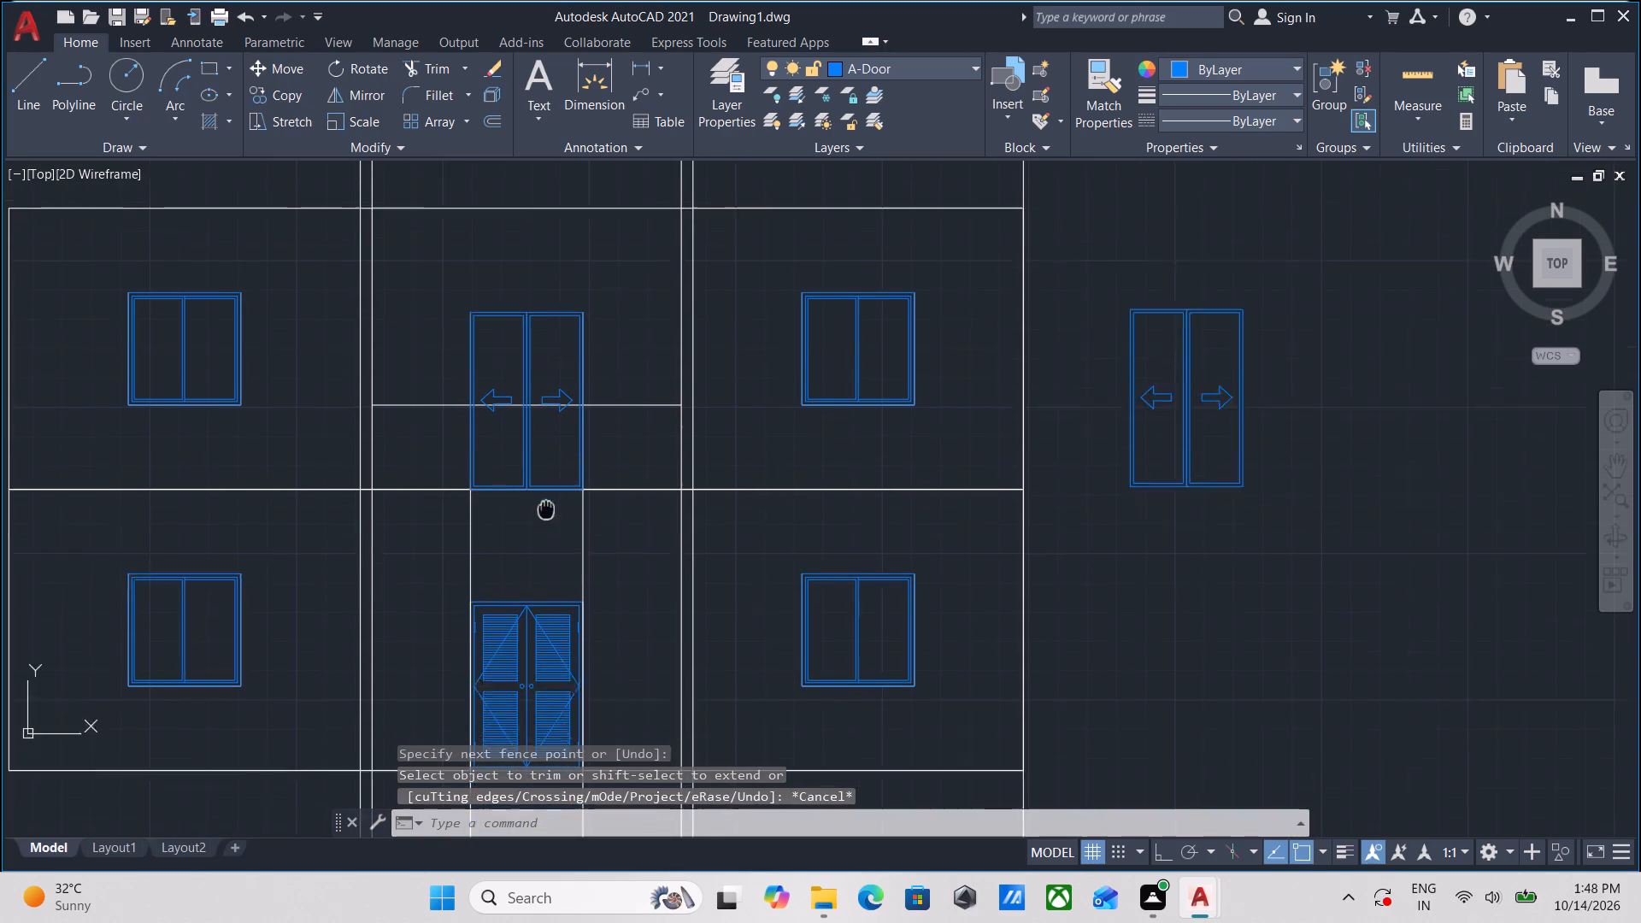
{"action": "middle_click_drag", "start_coordinate": [547, 501], "coordinate": [553, 474]}
{"action": "left_click_drag", "start_coordinate": [634, 516], "coordinate": [625, 516]}
{"action": "left_click", "coordinate": [443, 506]}
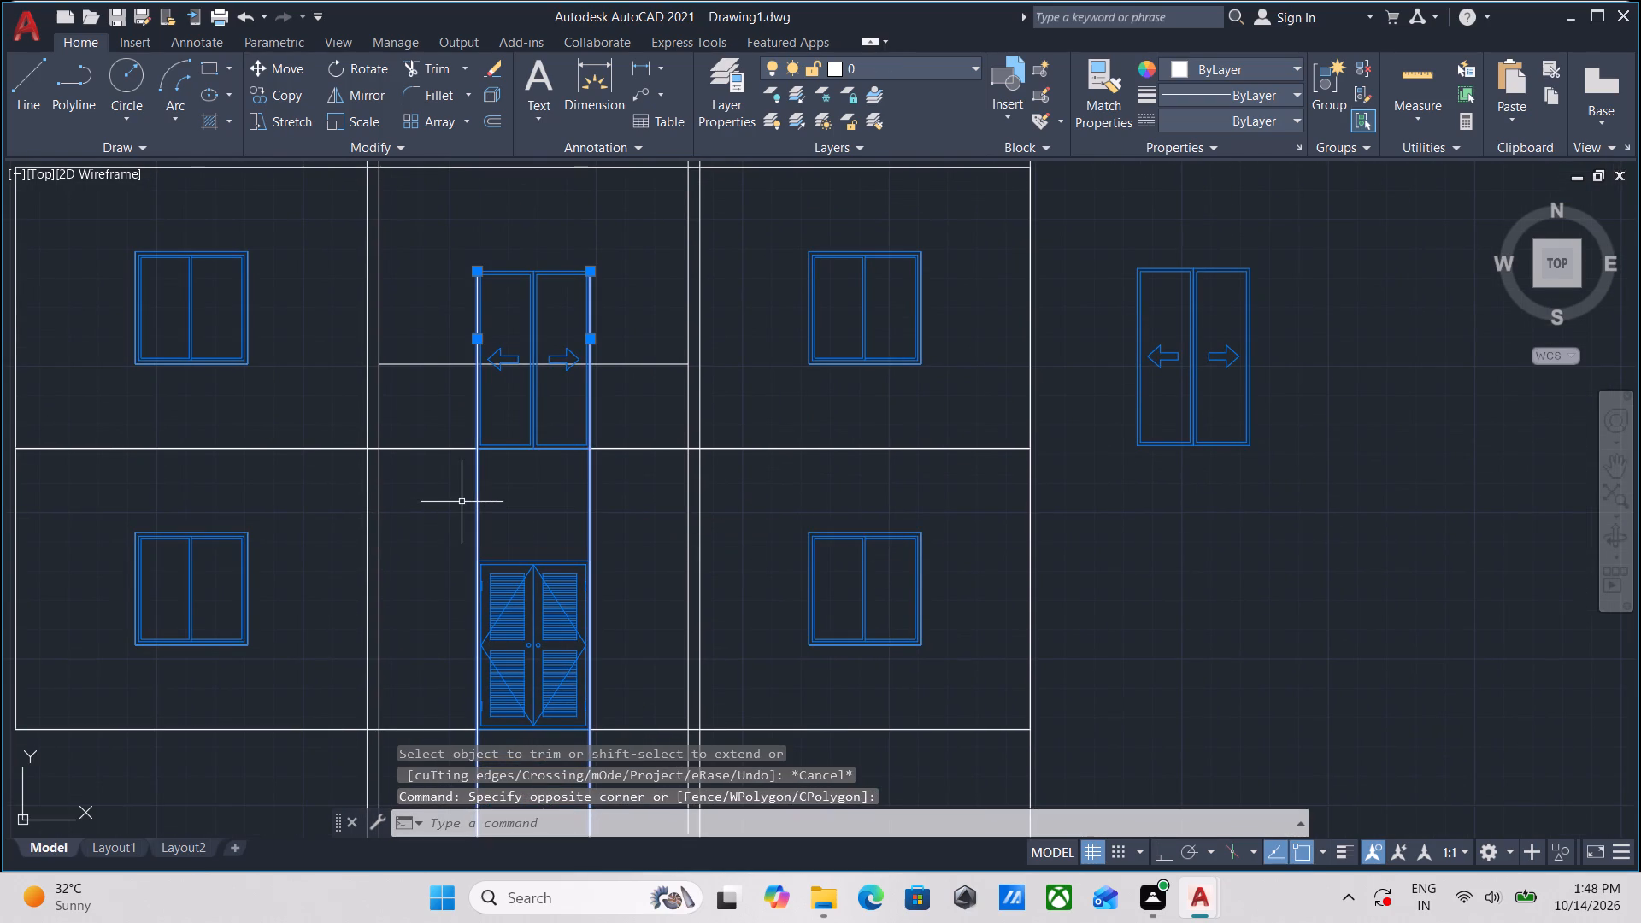
{"action": "right_click", "coordinate": [462, 502]}
{"action": "left_click", "coordinate": [538, 141]}
Fill the balcony parapet area with a solid hatch in colour 199,200,202, covering both side bays and the lower part of both door panels.
{"action": "scroll", "coordinate": [538, 386], "scroll_direction": "down", "scroll_amount": 1}
{"action": "scroll", "coordinate": [512, 410], "scroll_direction": "up", "scroll_amount": 2}
{"action": "middle_click_drag", "start_coordinate": [485, 409], "coordinate": [591, 444]}
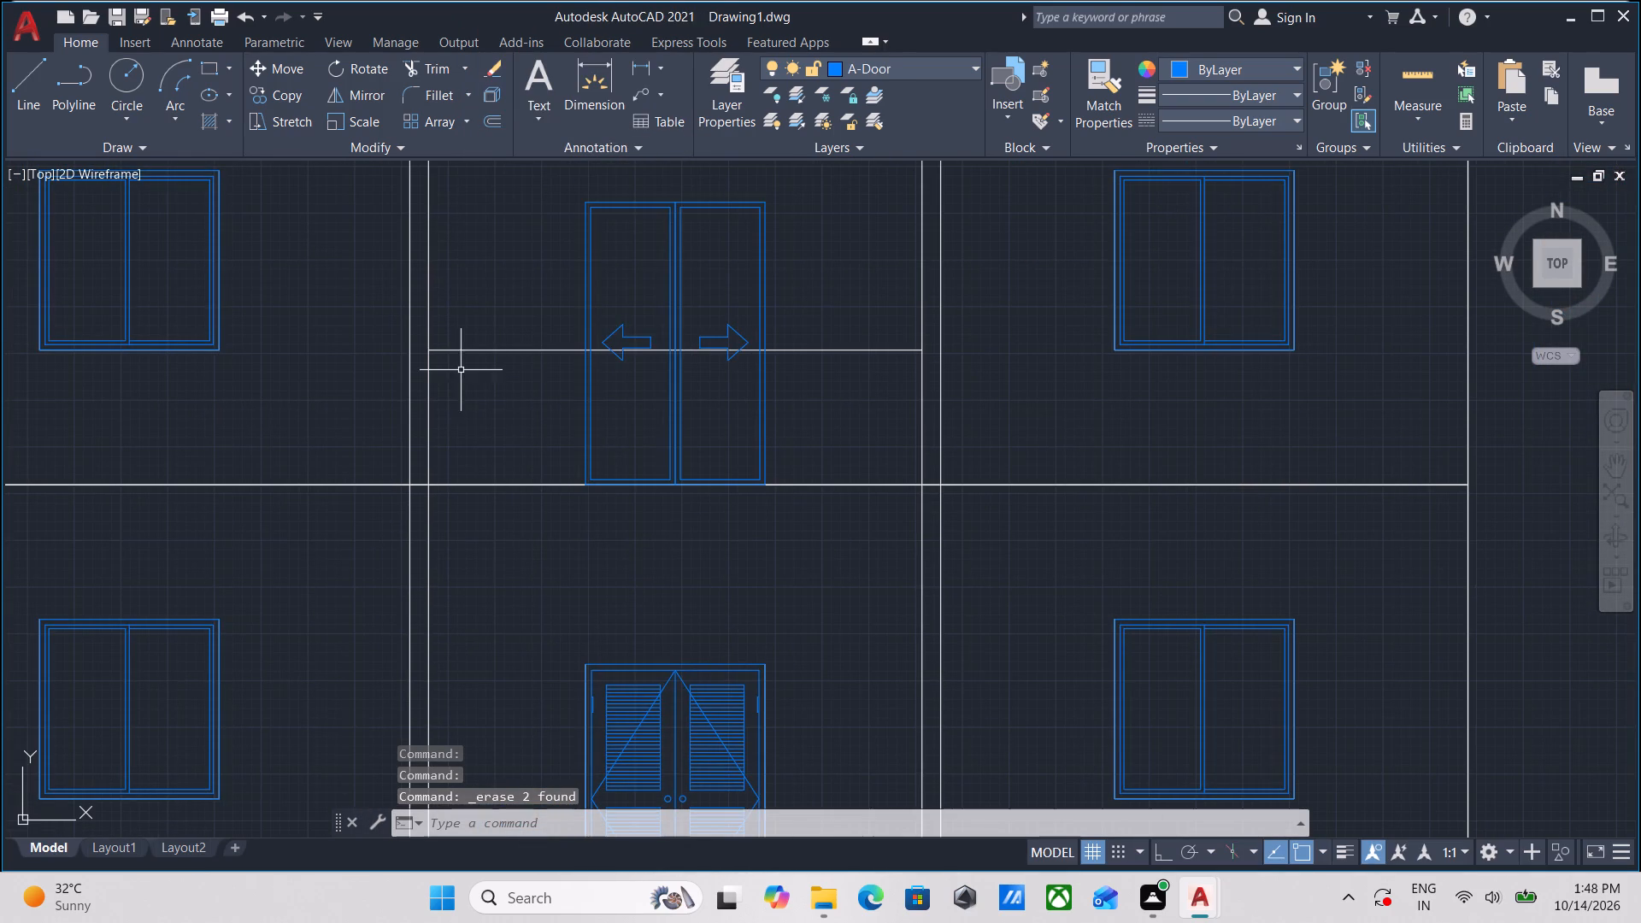
{"action": "key", "text": "h"}
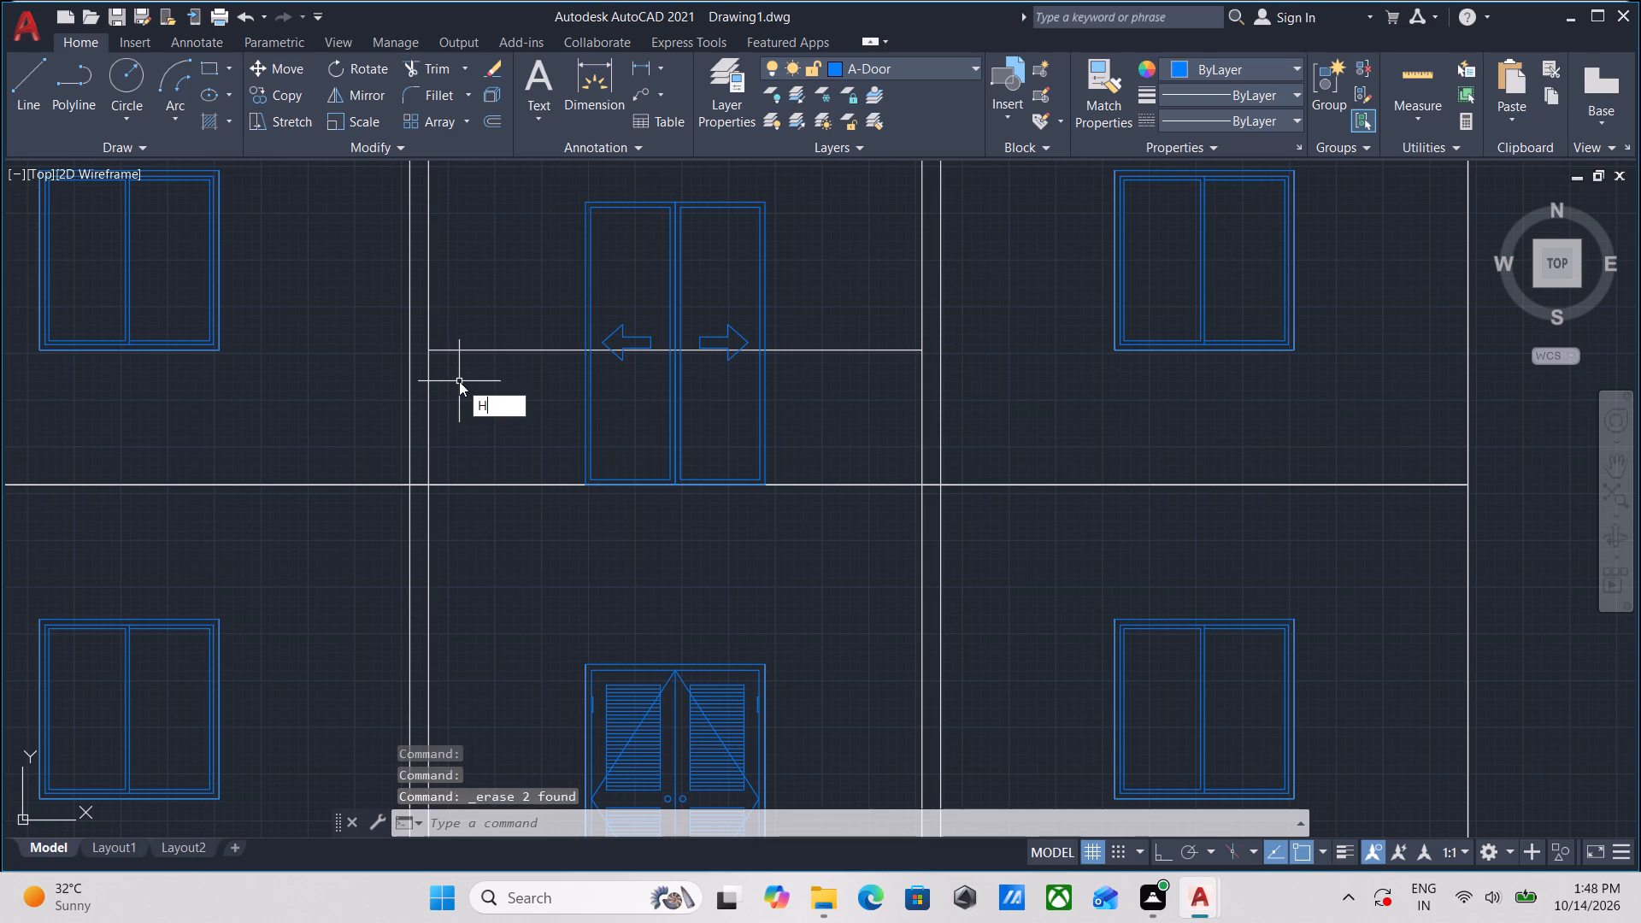
{"action": "key", "text": "Return"}
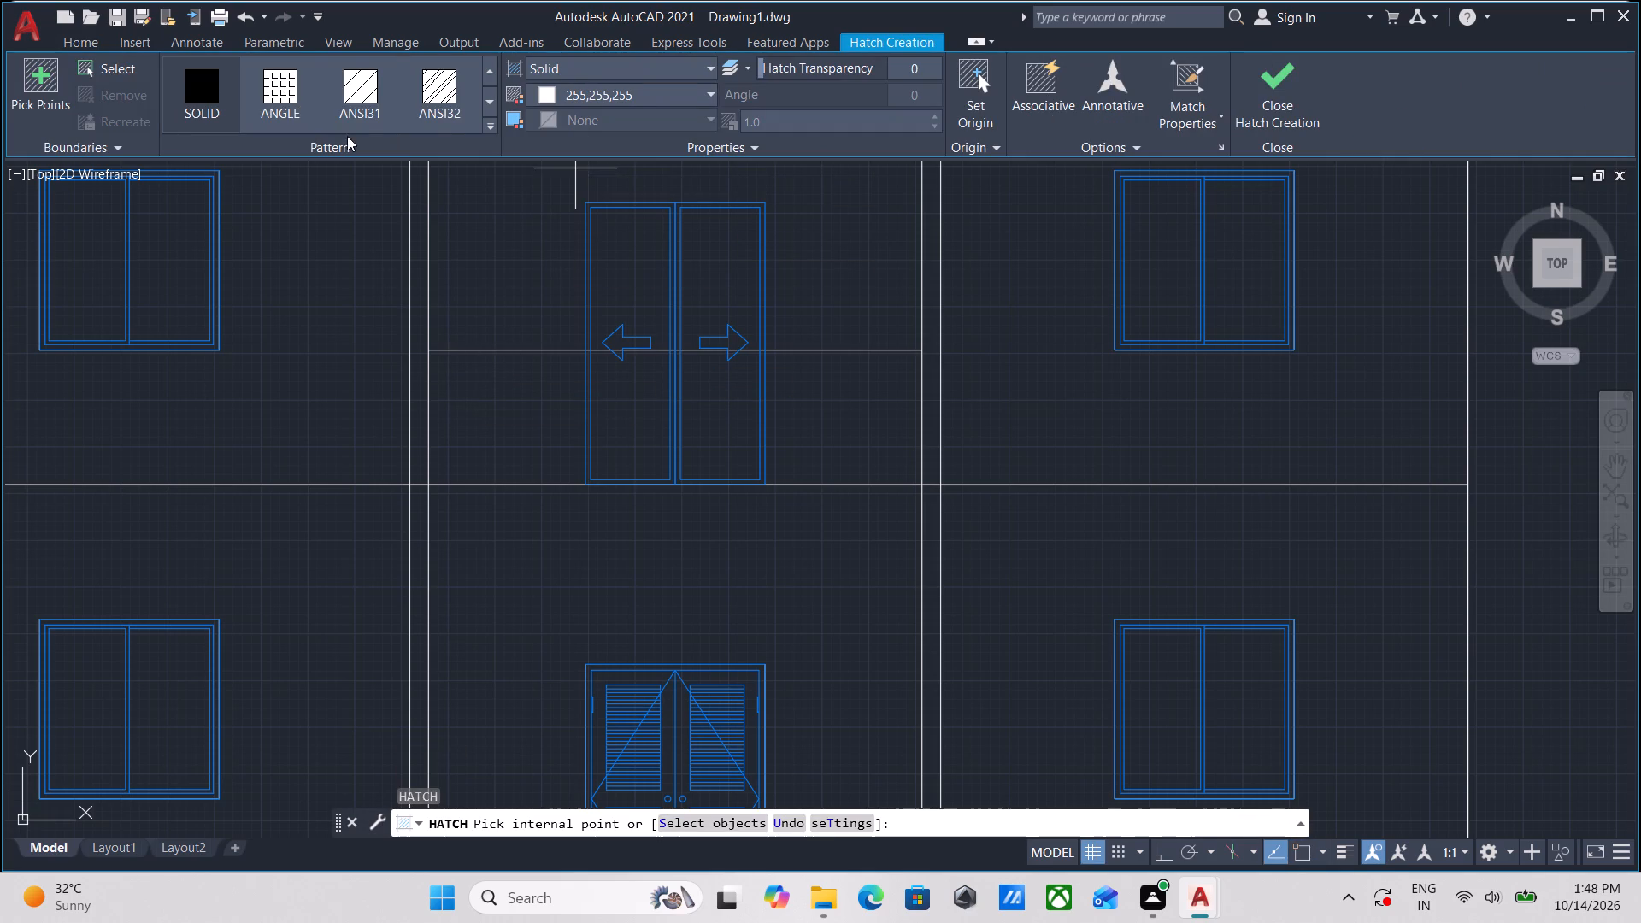
{"action": "left_click", "coordinate": [549, 89]}
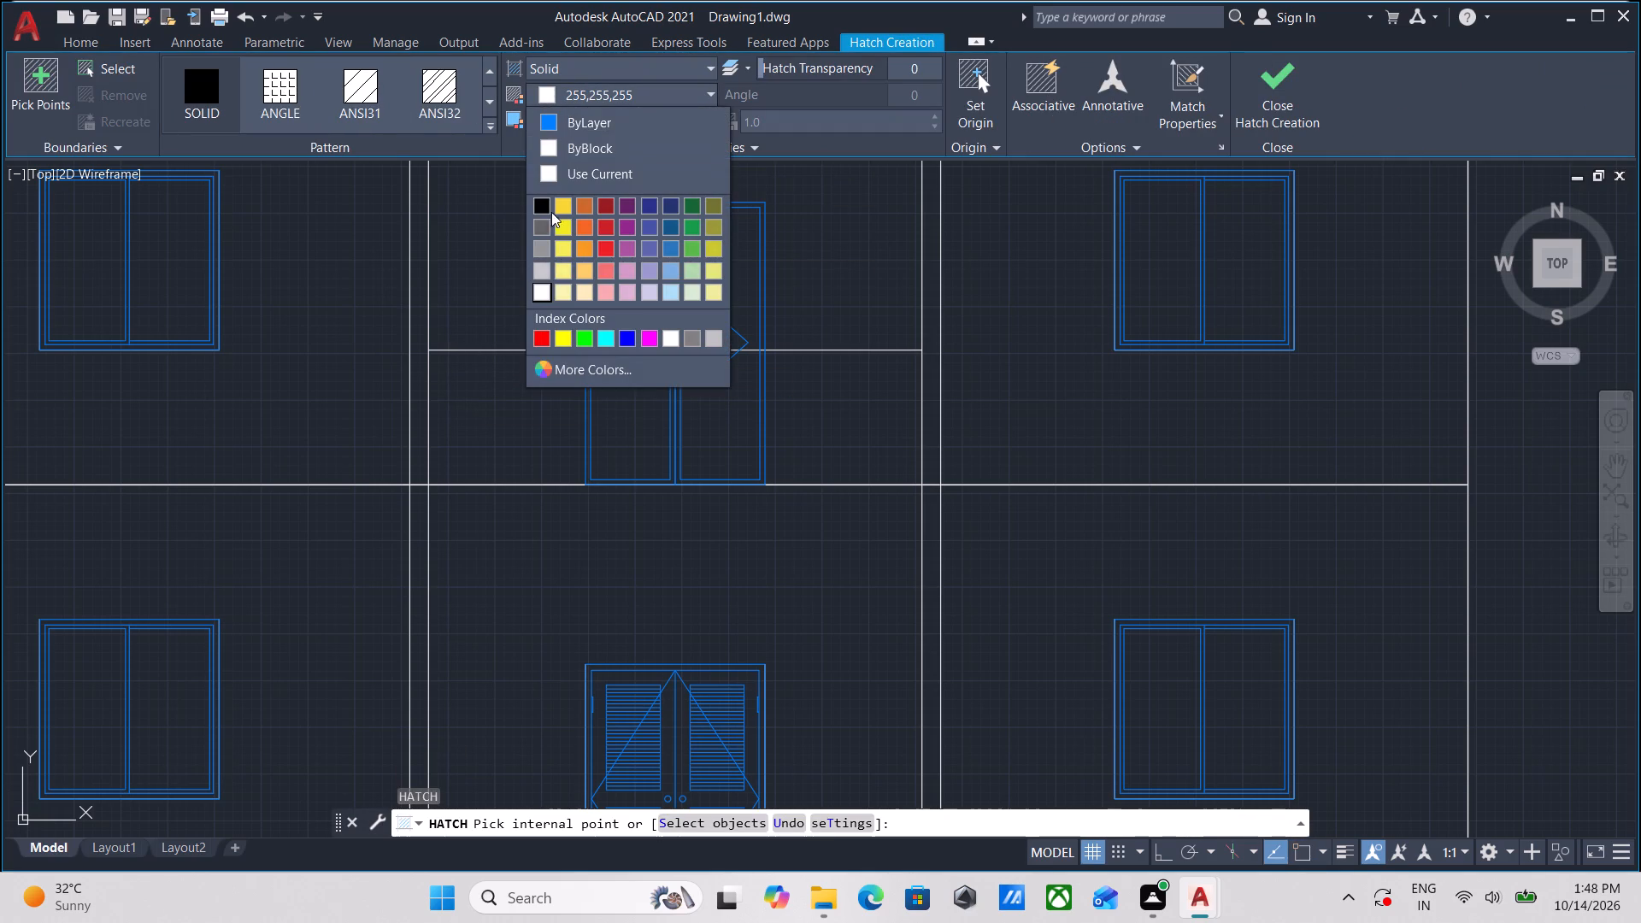
{"action": "left_click", "coordinate": [542, 265]}
{"action": "left_click", "coordinate": [496, 403]}
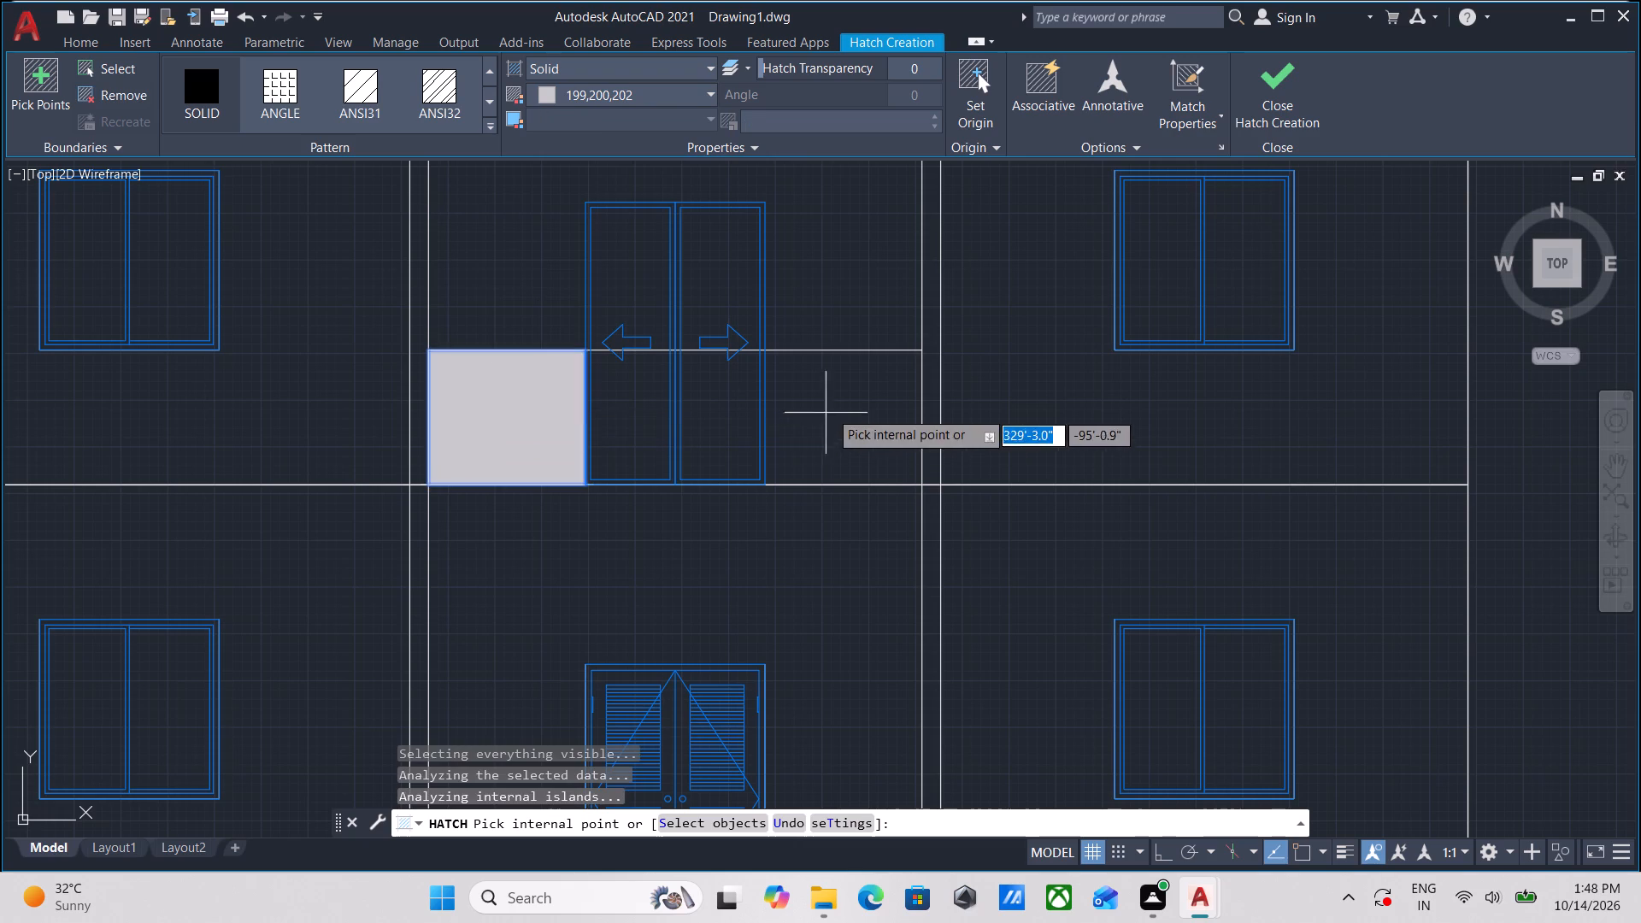
{"action": "left_click", "coordinate": [832, 408]}
{"action": "left_click", "coordinate": [709, 403]}
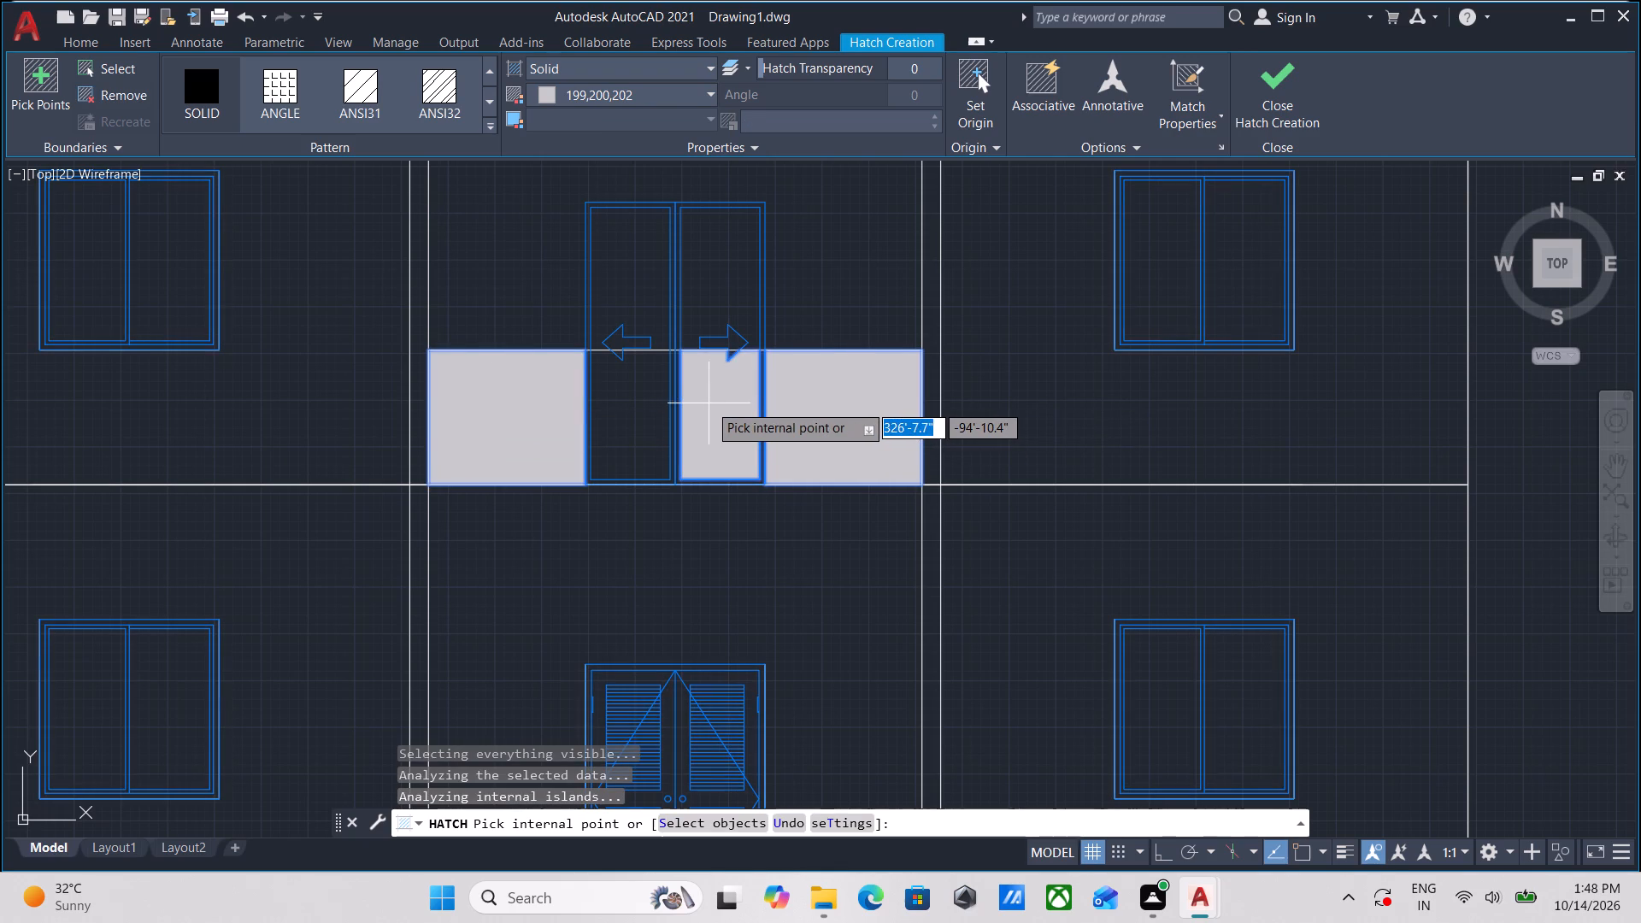
{"action": "left_click", "coordinate": [634, 400]}
{"action": "scroll", "coordinate": [642, 400], "scroll_direction": "down", "scroll_amount": 1}
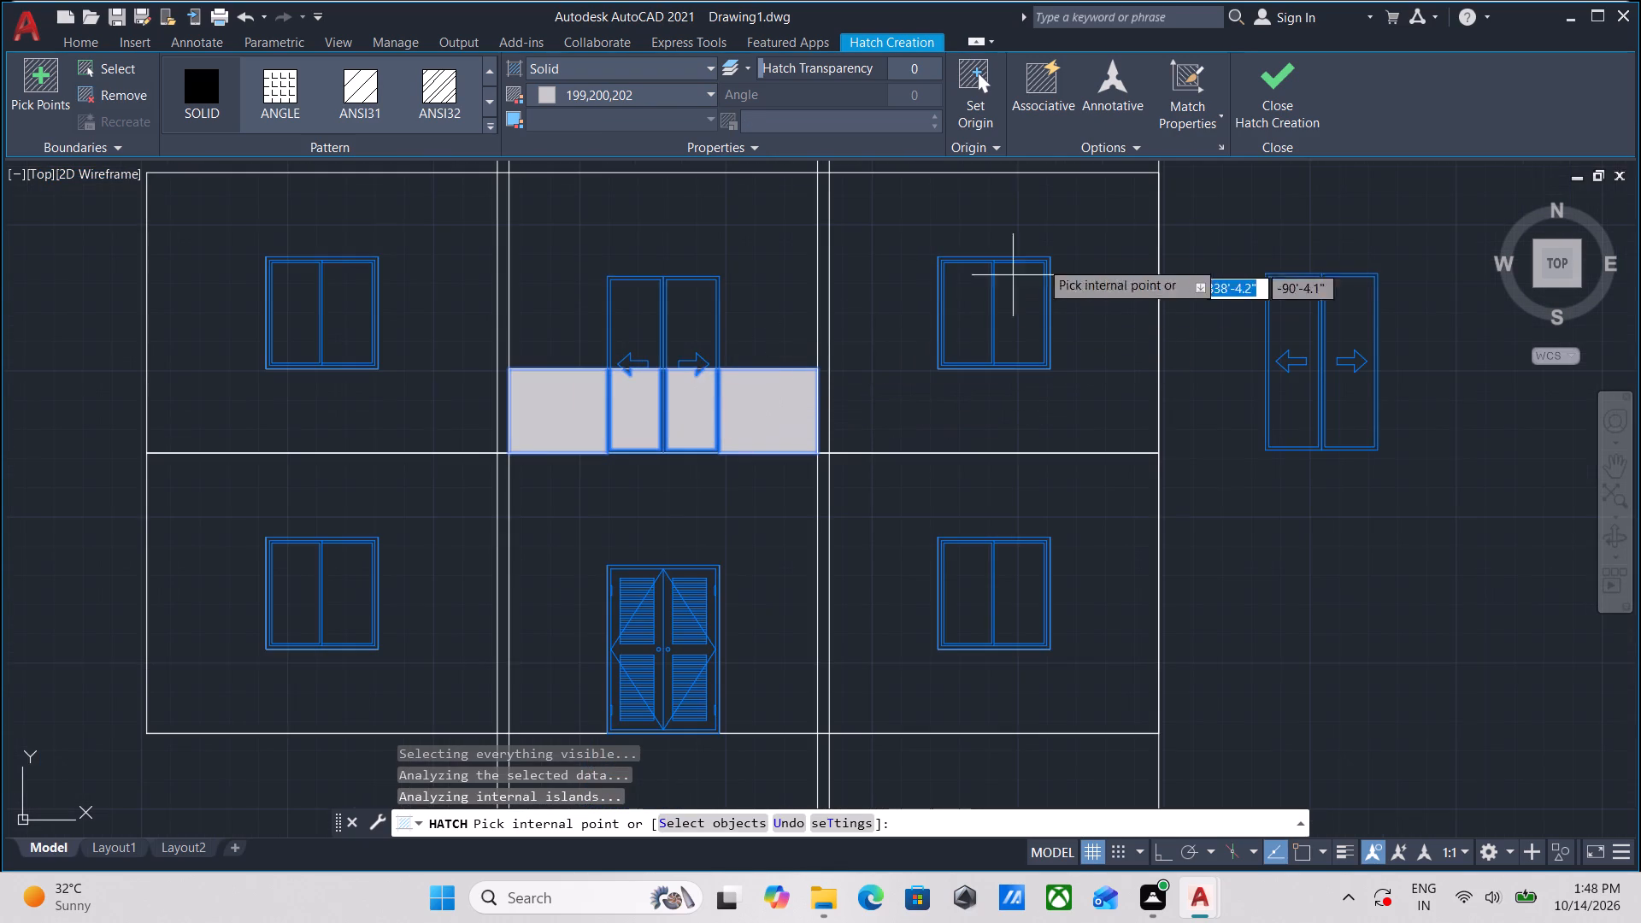
{"action": "left_click", "coordinate": [1279, 97]}
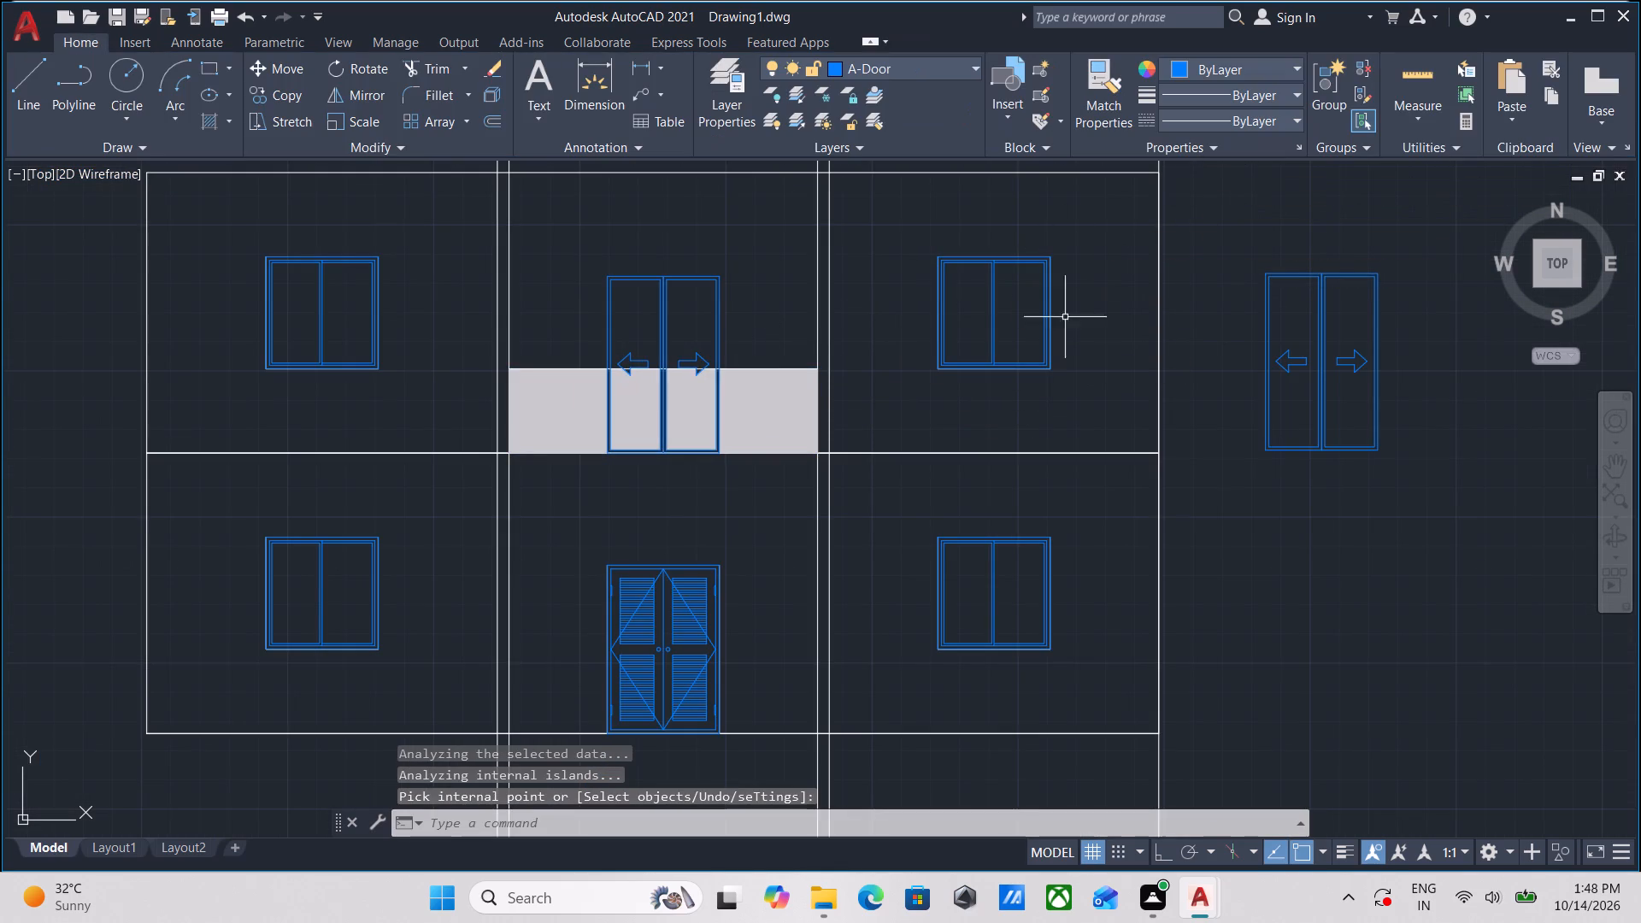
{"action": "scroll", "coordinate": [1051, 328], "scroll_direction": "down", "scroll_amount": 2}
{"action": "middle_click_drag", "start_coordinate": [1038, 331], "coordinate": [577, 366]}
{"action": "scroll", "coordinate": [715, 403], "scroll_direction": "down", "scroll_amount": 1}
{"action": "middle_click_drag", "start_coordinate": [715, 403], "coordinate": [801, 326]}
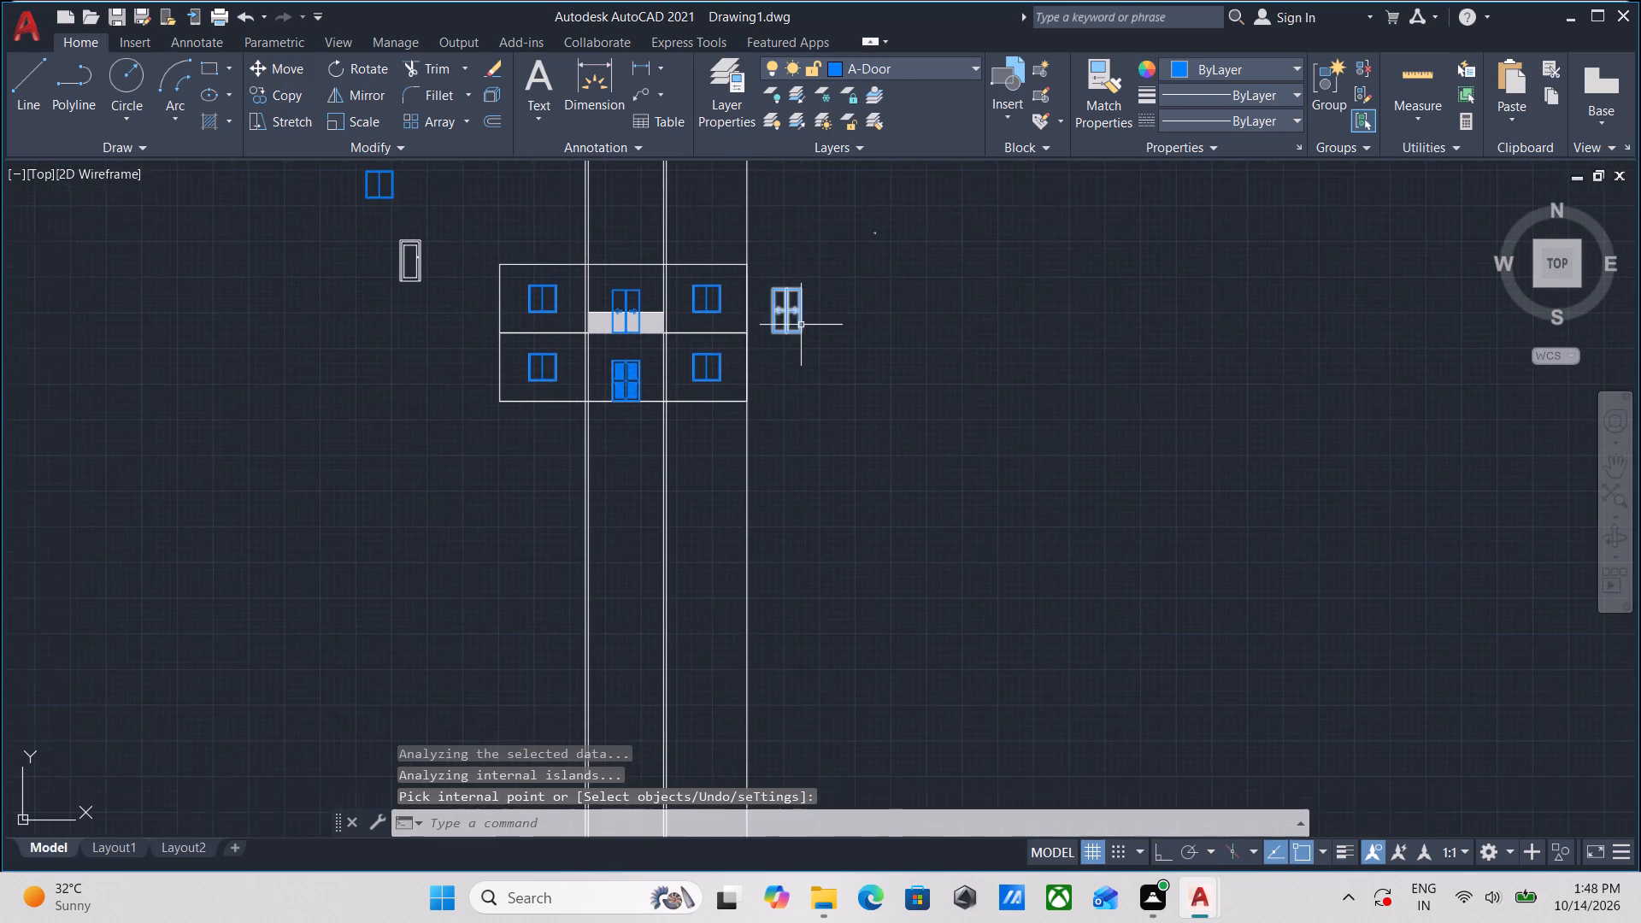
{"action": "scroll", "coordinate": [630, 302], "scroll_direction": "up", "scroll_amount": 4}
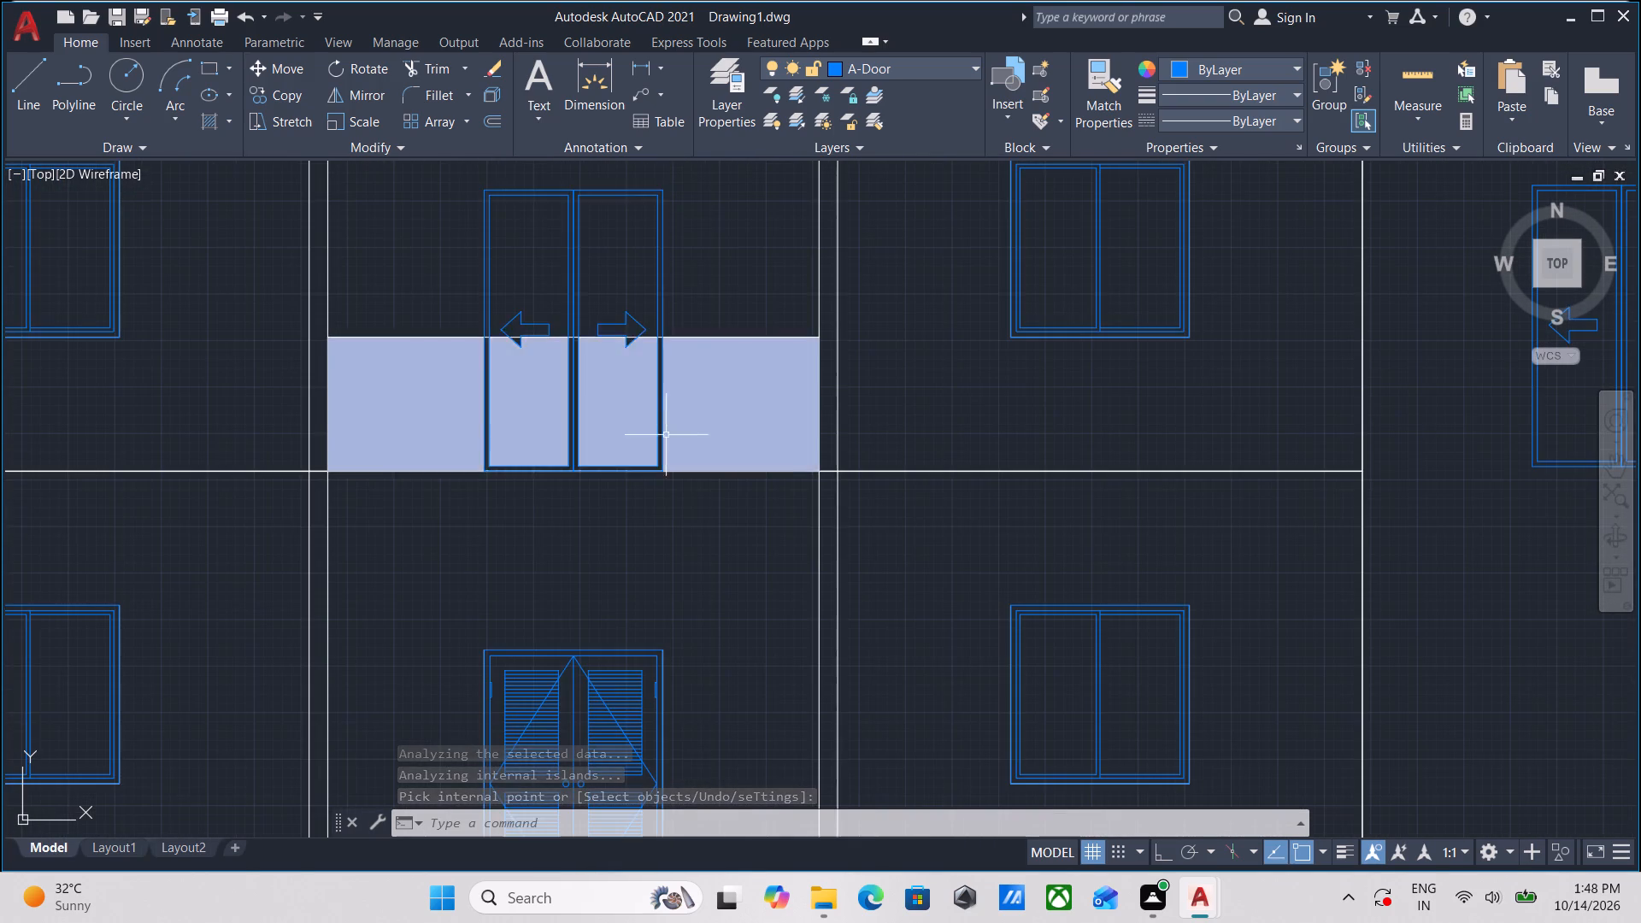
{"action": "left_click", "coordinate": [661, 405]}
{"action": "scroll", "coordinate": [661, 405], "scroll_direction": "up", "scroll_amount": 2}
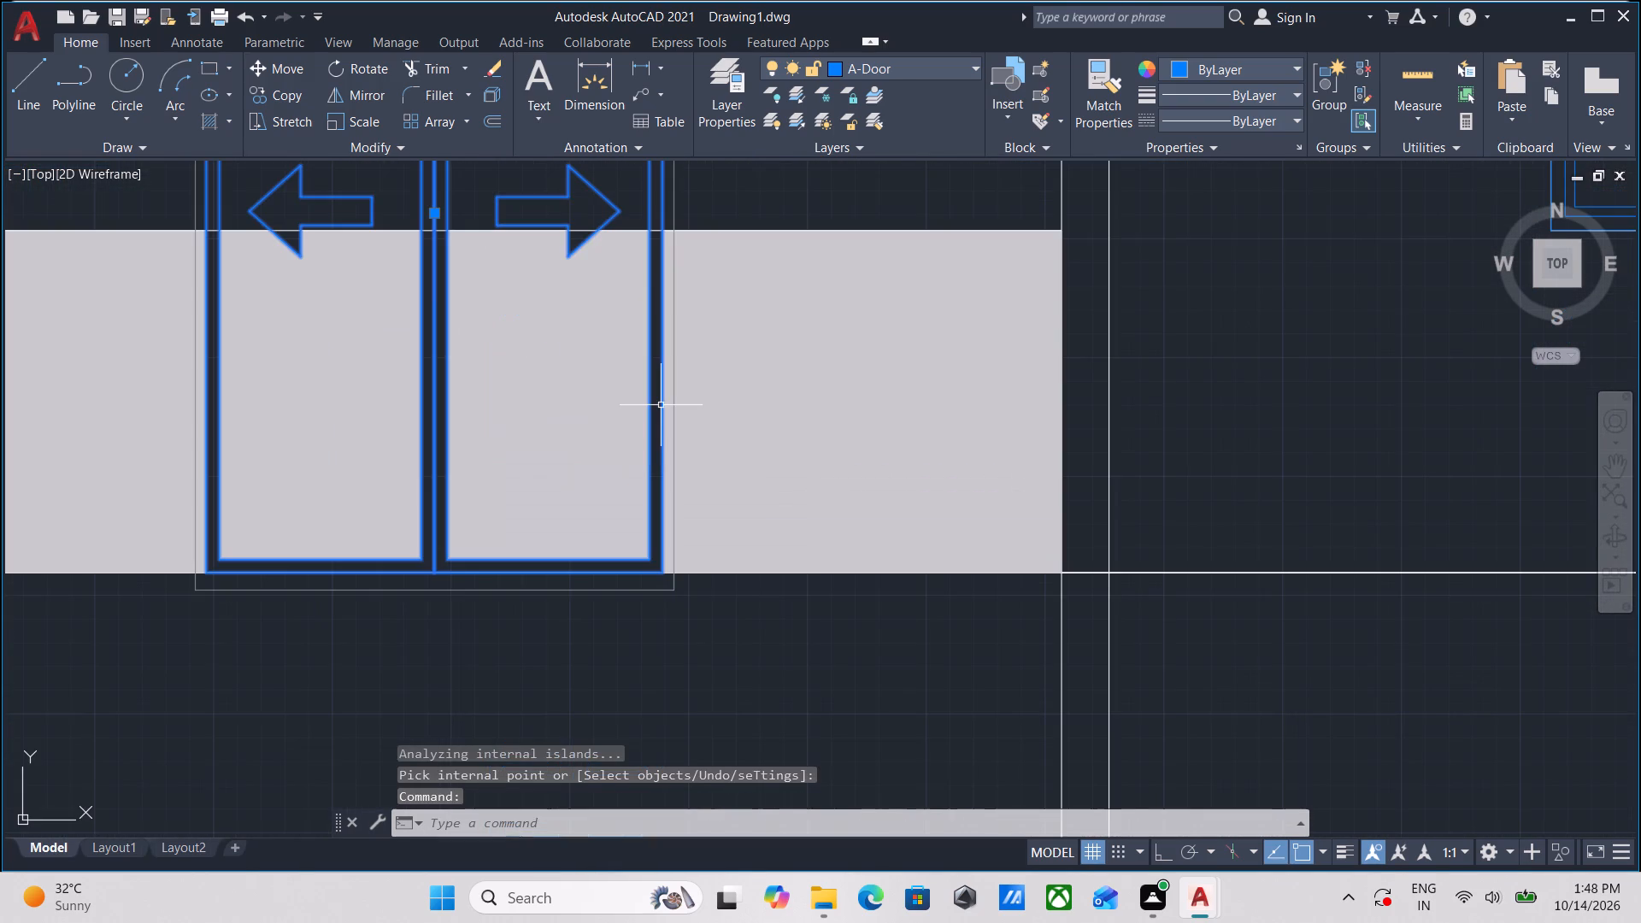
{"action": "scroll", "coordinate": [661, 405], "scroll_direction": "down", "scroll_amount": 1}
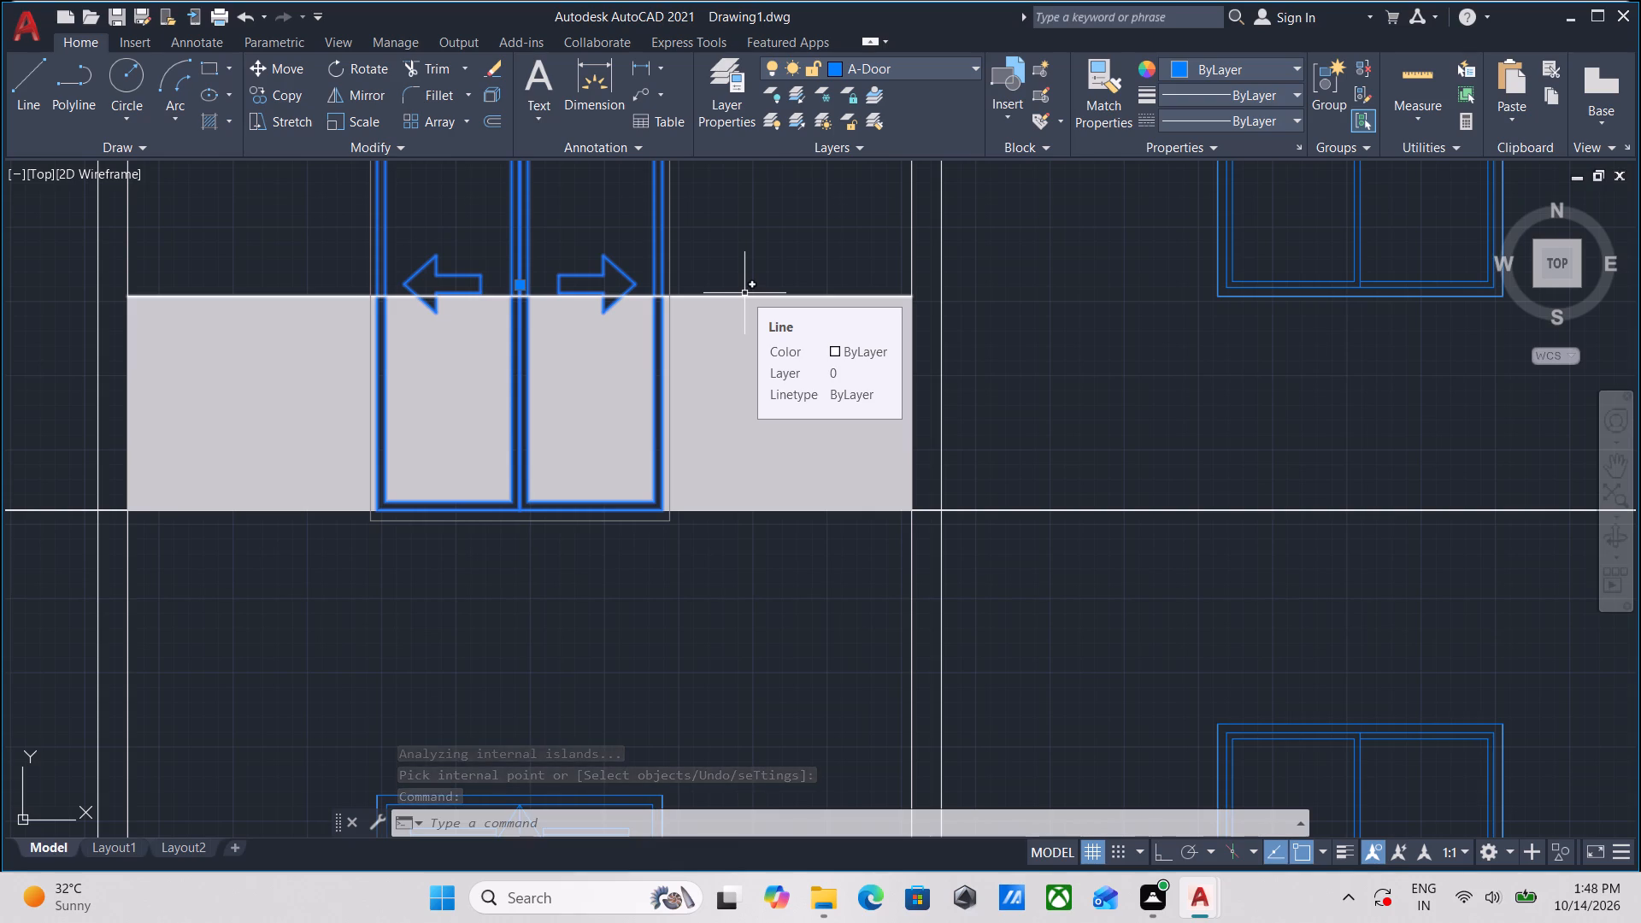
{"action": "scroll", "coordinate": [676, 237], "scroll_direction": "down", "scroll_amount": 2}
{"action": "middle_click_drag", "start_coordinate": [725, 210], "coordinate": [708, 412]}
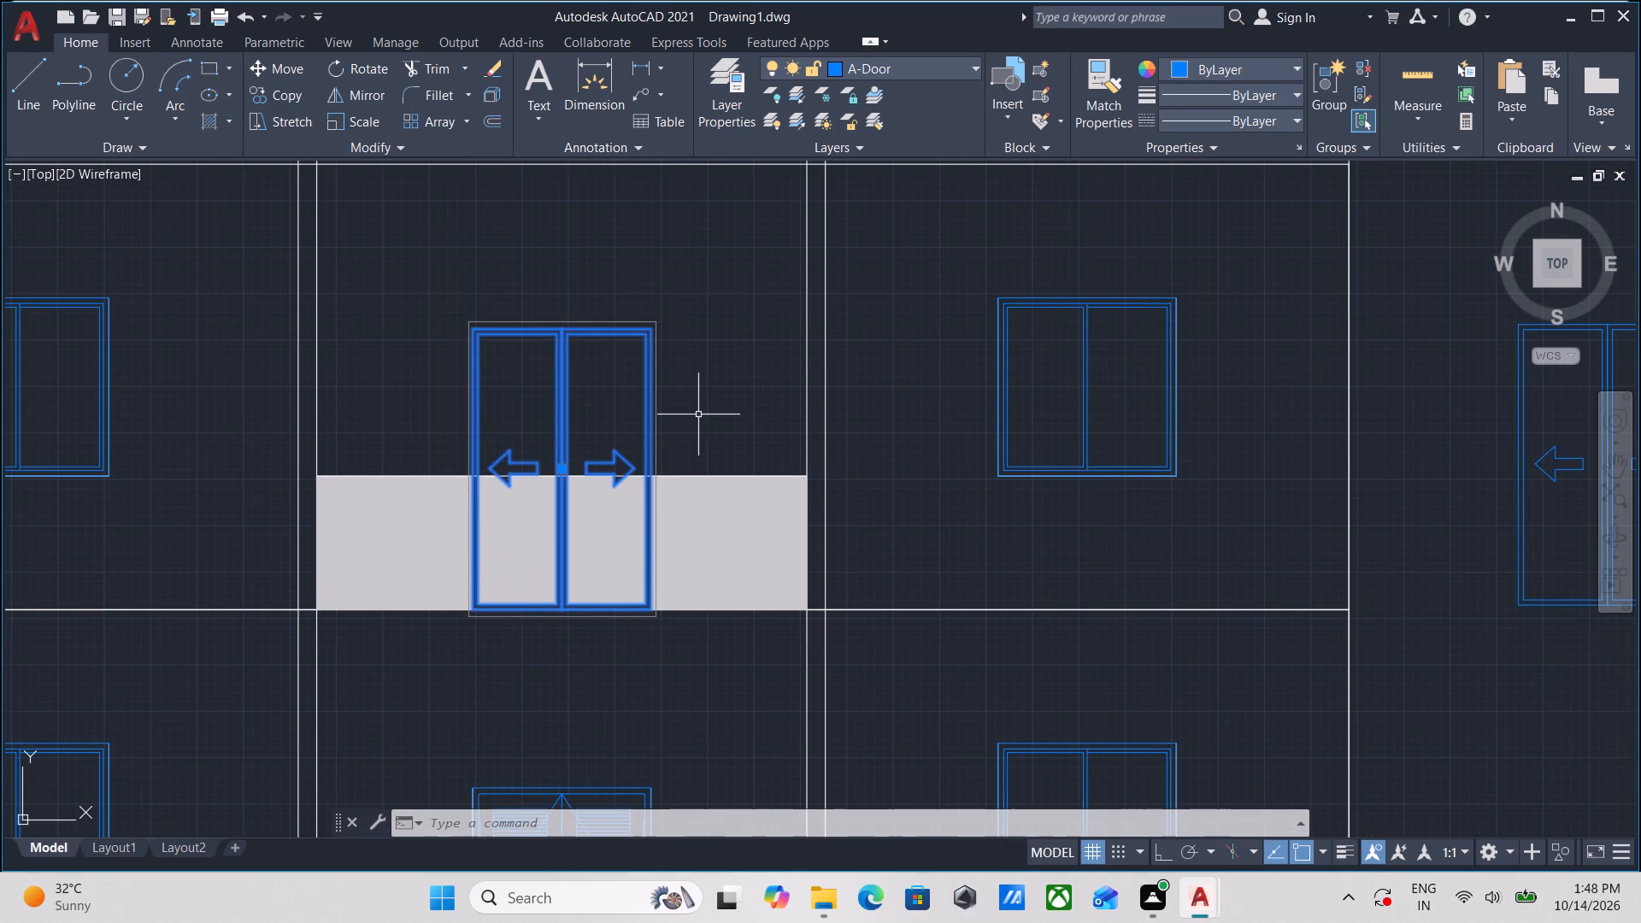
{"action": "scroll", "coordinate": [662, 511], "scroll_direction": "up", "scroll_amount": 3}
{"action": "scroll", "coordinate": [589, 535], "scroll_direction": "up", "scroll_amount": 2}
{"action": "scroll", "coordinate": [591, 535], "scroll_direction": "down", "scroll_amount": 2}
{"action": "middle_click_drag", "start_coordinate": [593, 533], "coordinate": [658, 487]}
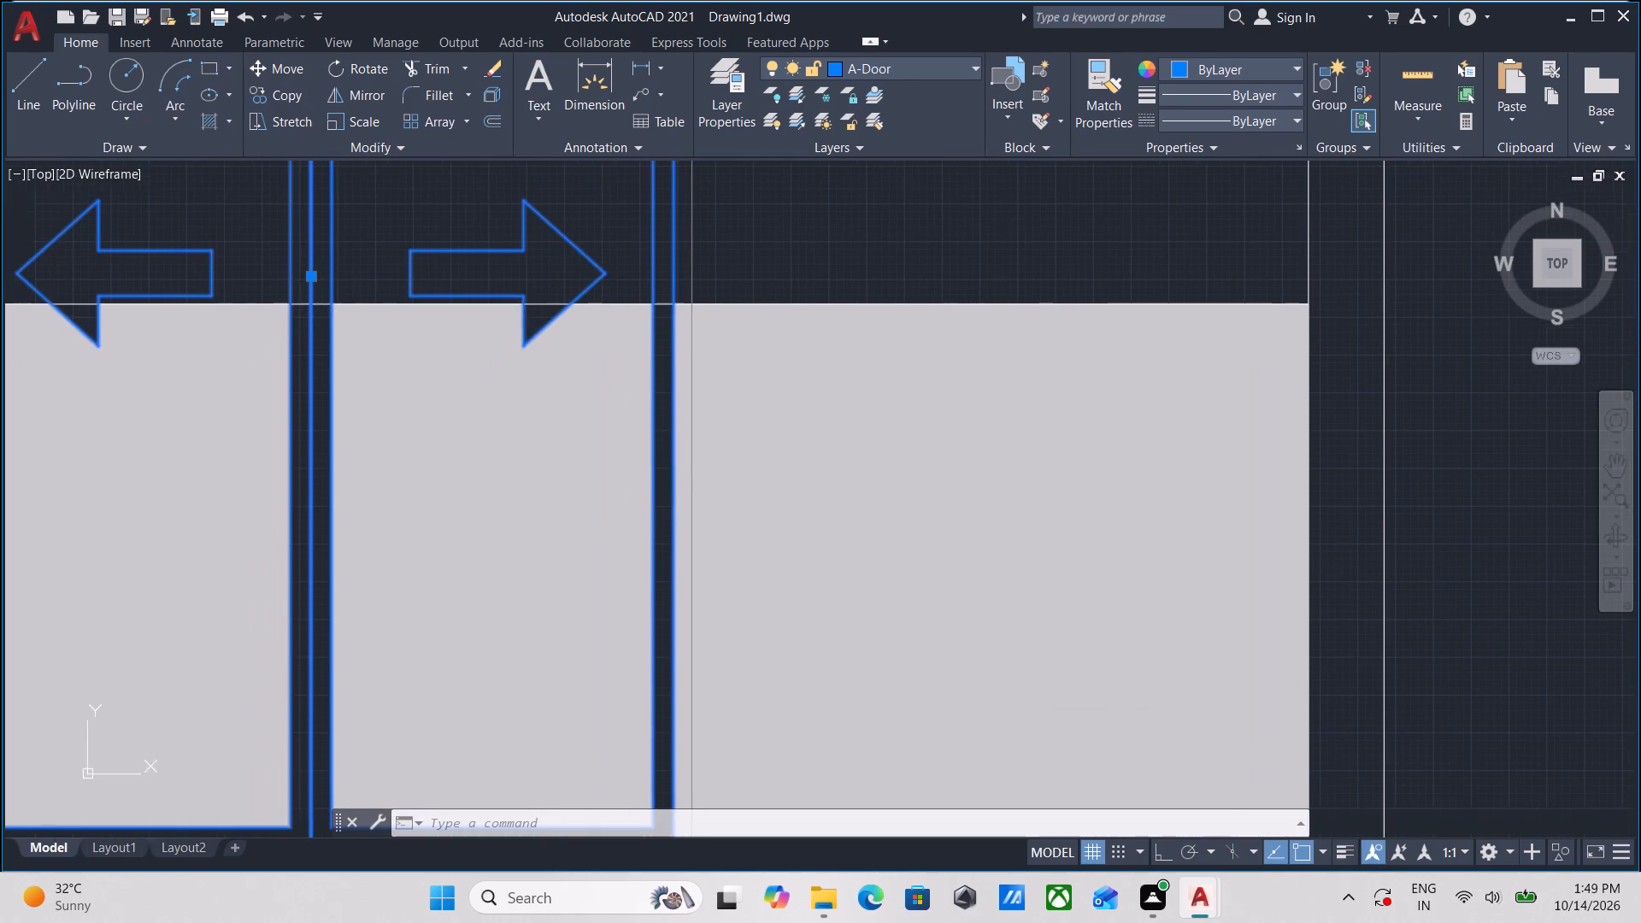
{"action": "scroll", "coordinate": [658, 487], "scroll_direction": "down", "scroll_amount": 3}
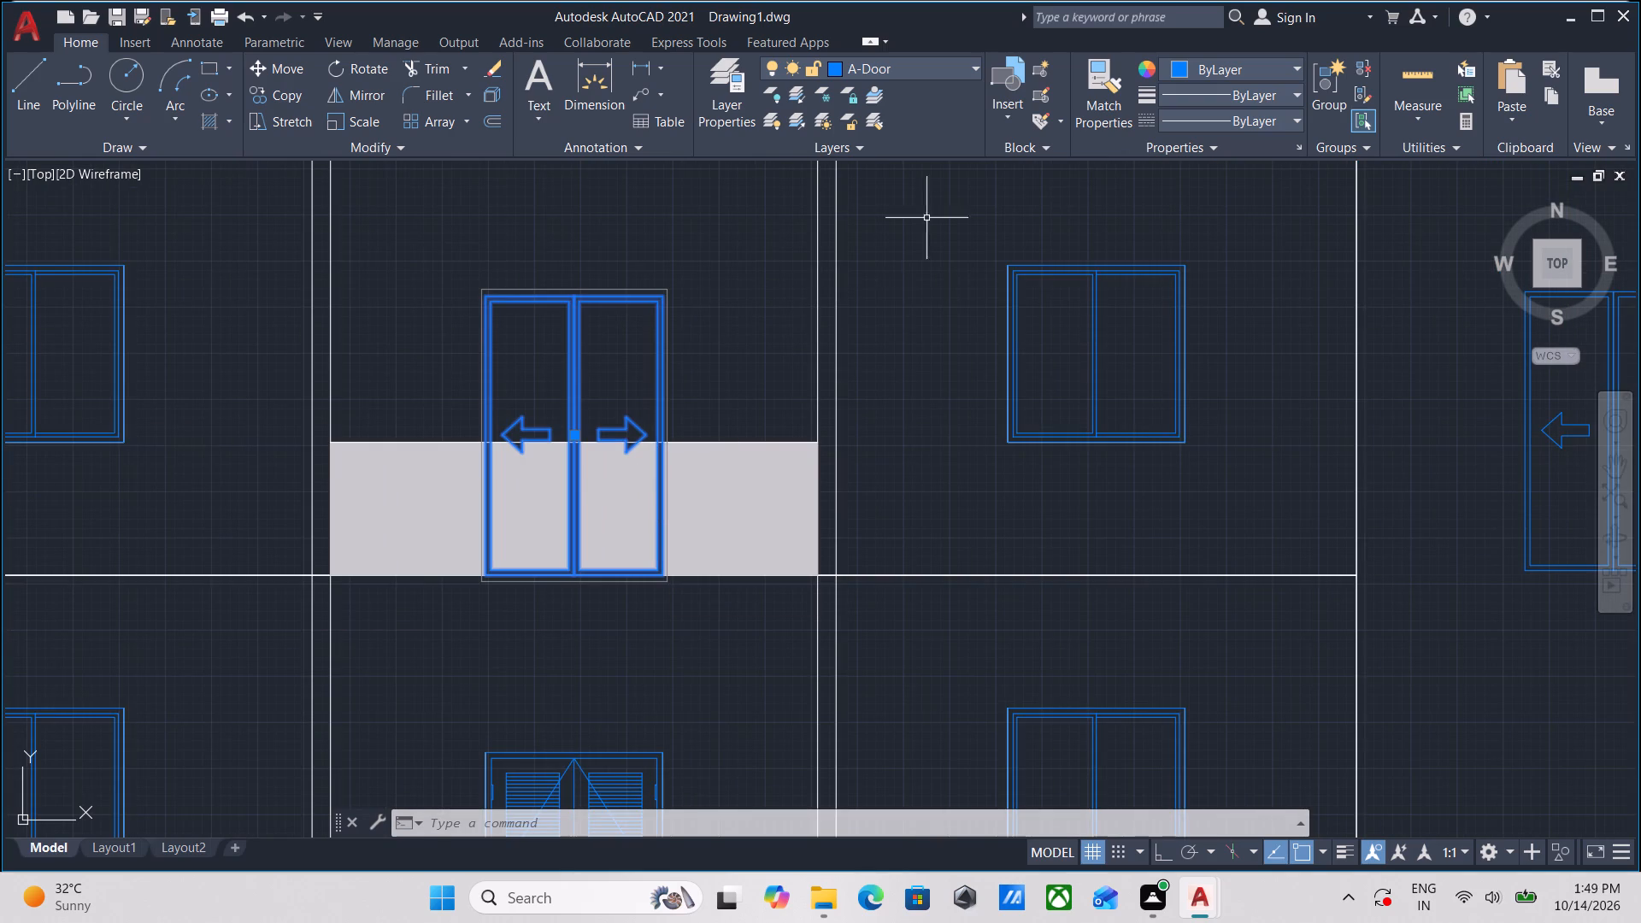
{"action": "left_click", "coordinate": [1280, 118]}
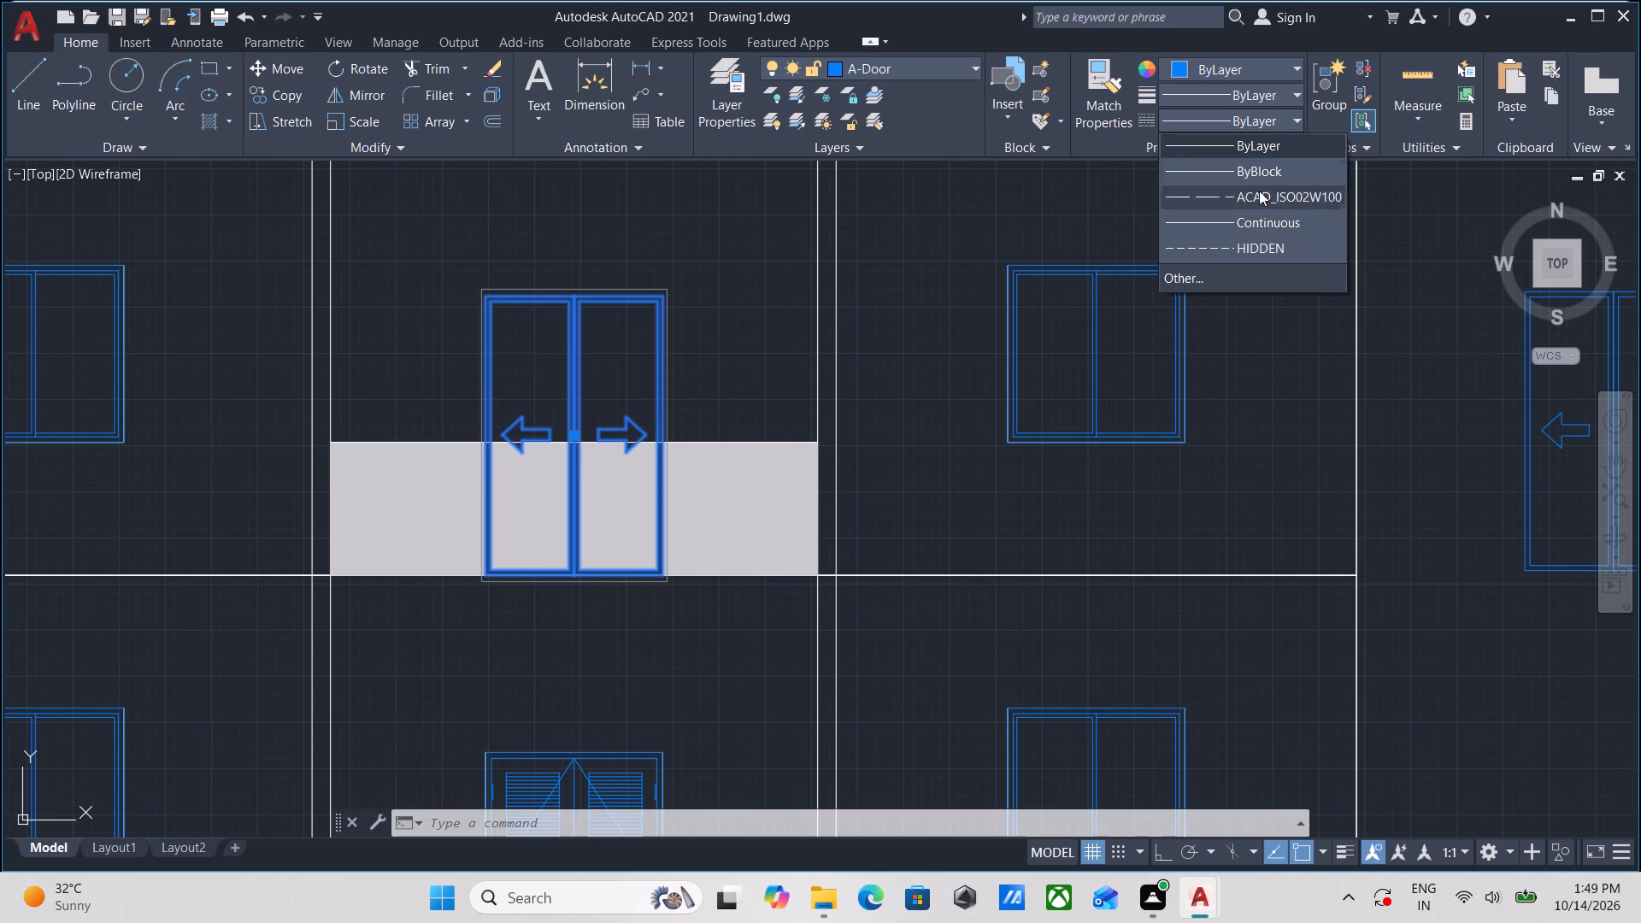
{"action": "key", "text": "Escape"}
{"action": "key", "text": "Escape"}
Set the transparency of the balcony parapet's solid hatch to 74.
{"action": "left_click", "coordinate": [742, 456]}
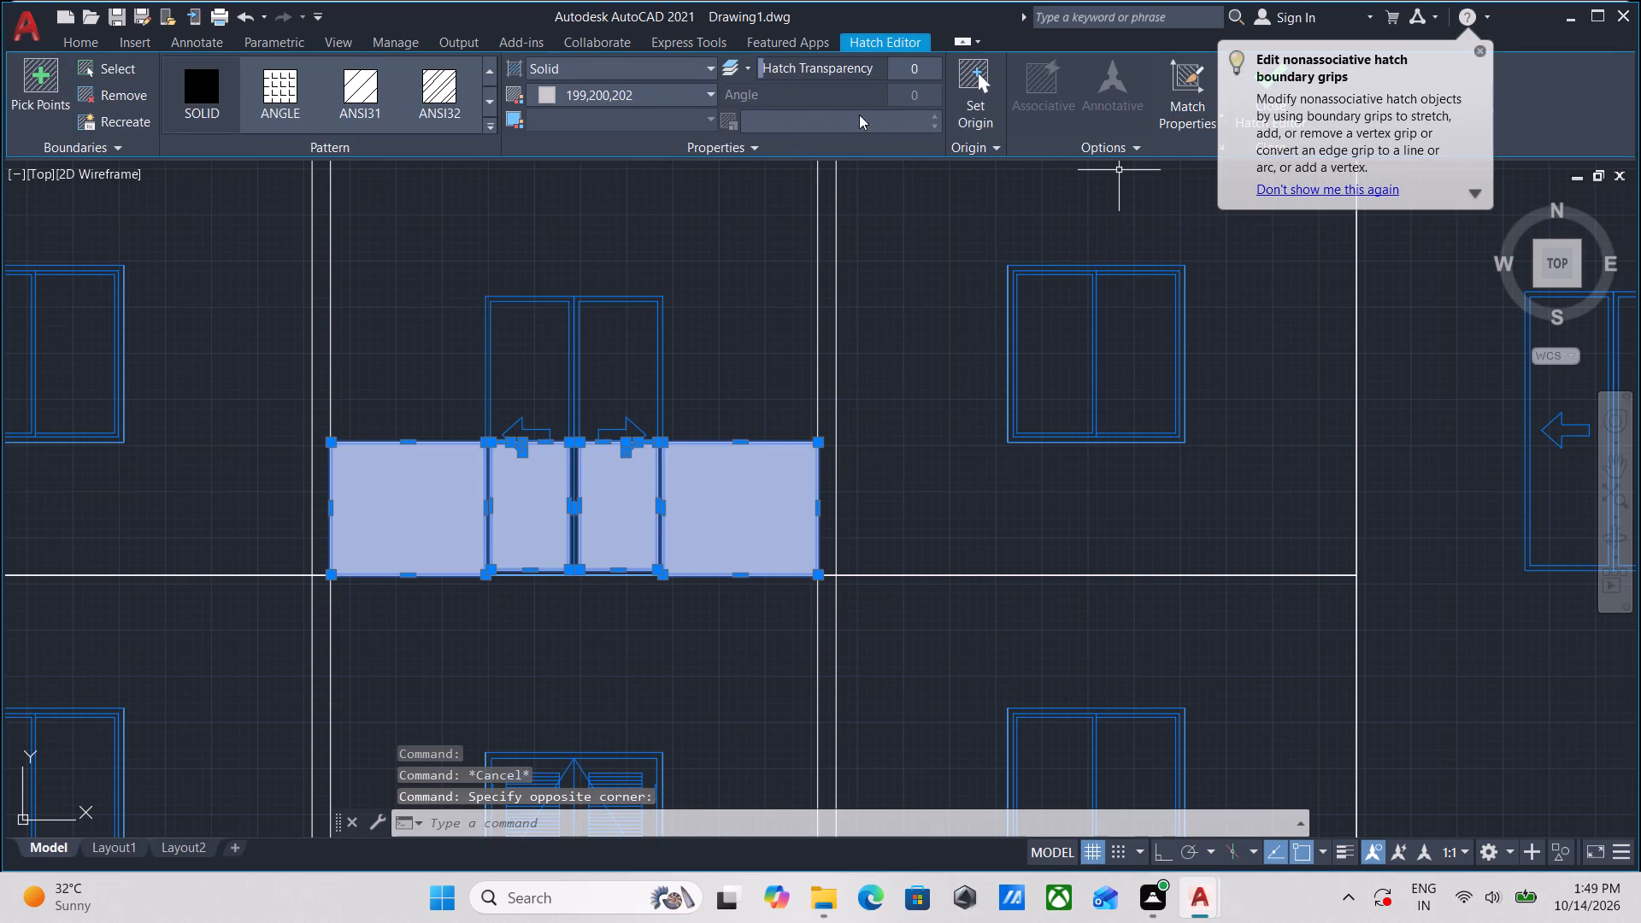
{"action": "left_click_drag", "start_coordinate": [762, 65], "coordinate": [909, 69]}
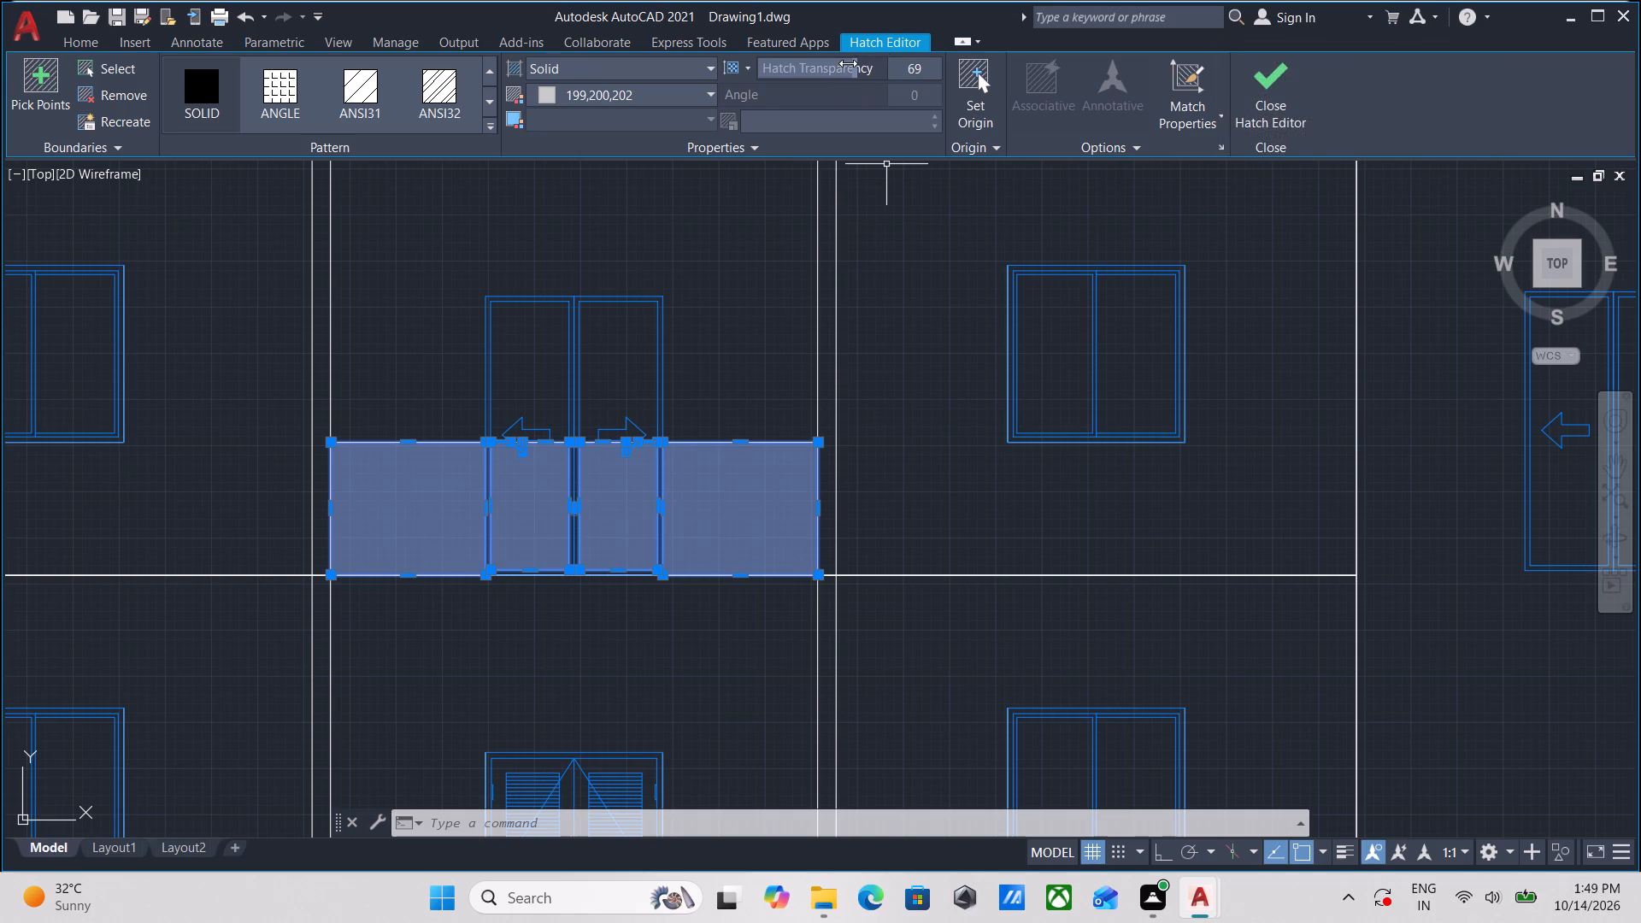
{"action": "left_click_drag", "start_coordinate": [848, 63], "coordinate": [868, 69]}
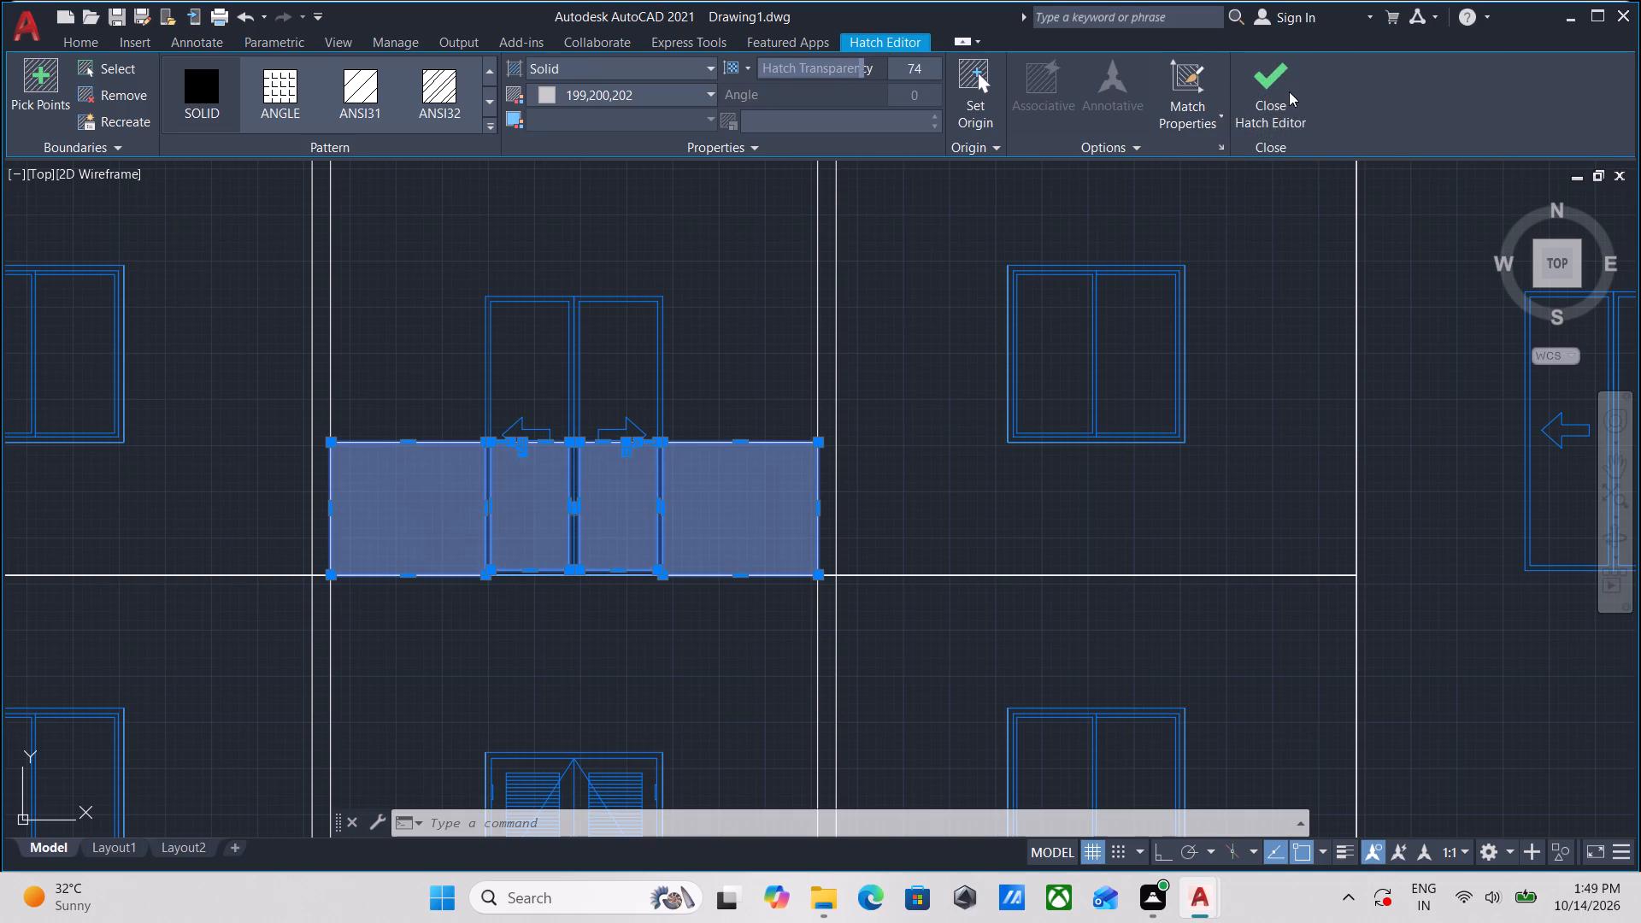
{"action": "left_click", "coordinate": [1289, 89]}
Trim the four central vertical guide lines and the right wall's guide line below the elevation's ground line.
{"action": "scroll", "coordinate": [1054, 329], "scroll_direction": "down", "scroll_amount": 2}
{"action": "middle_click_drag", "start_coordinate": [1023, 347], "coordinate": [816, 367]}
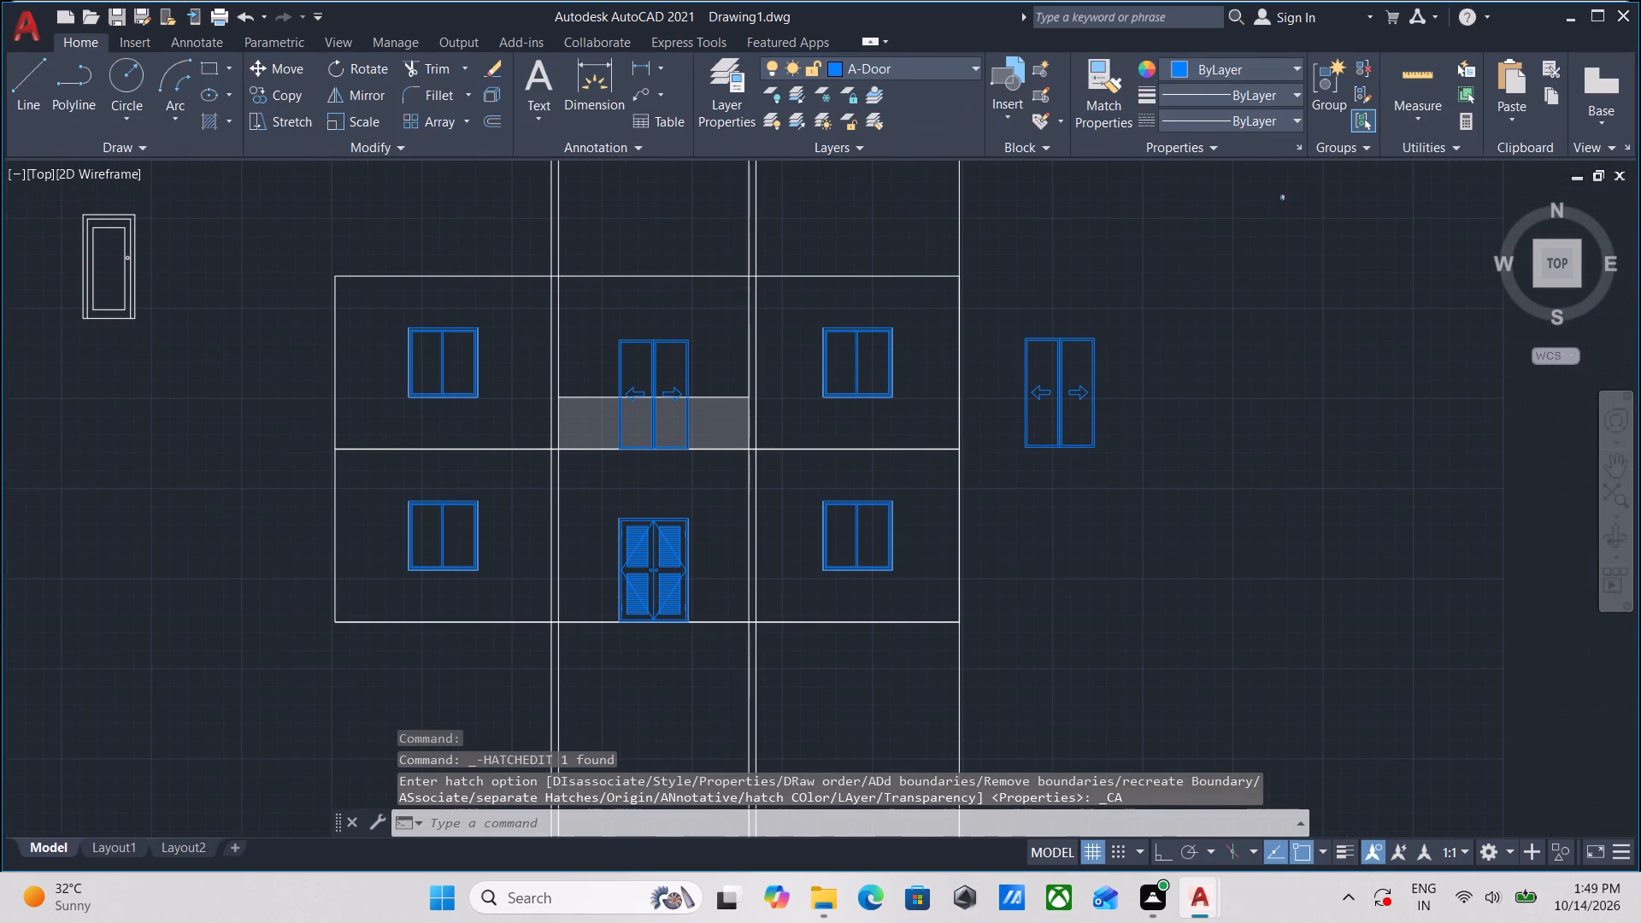
{"action": "middle_click_drag", "start_coordinate": [777, 374], "coordinate": [758, 276]}
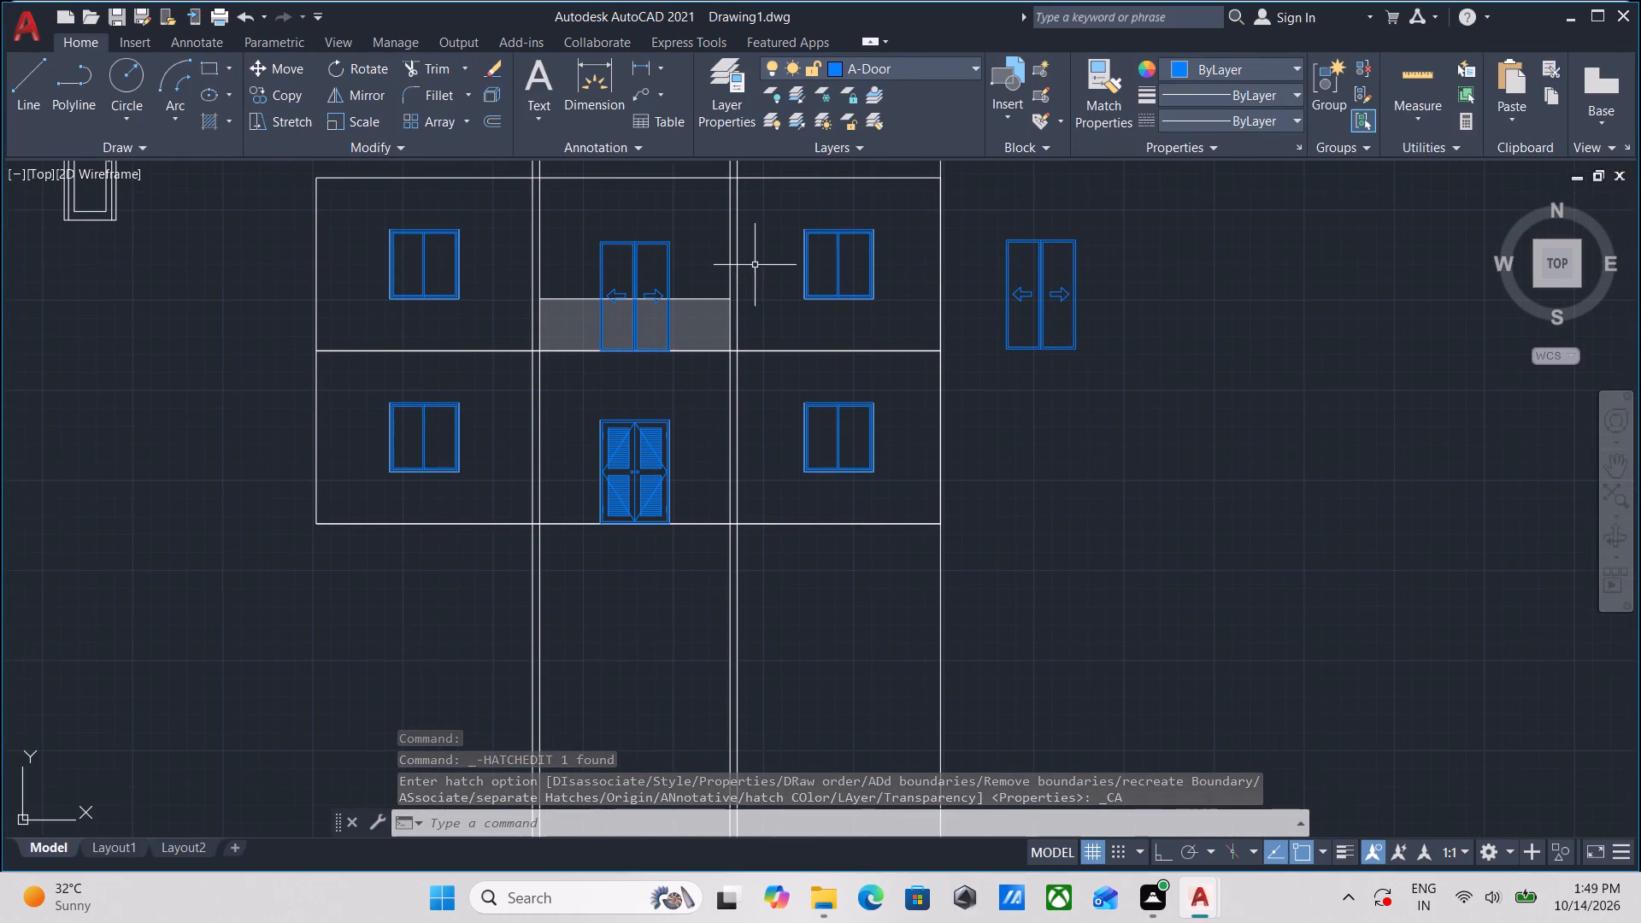
{"action": "middle_click_drag", "start_coordinate": [725, 490], "coordinate": [748, 445]}
{"action": "scroll", "coordinate": [791, 628], "scroll_direction": "down", "scroll_amount": 1}
{"action": "middle_click_drag", "start_coordinate": [791, 628], "coordinate": [796, 619]}
{"action": "middle_click_drag", "start_coordinate": [805, 614], "coordinate": [815, 578]}
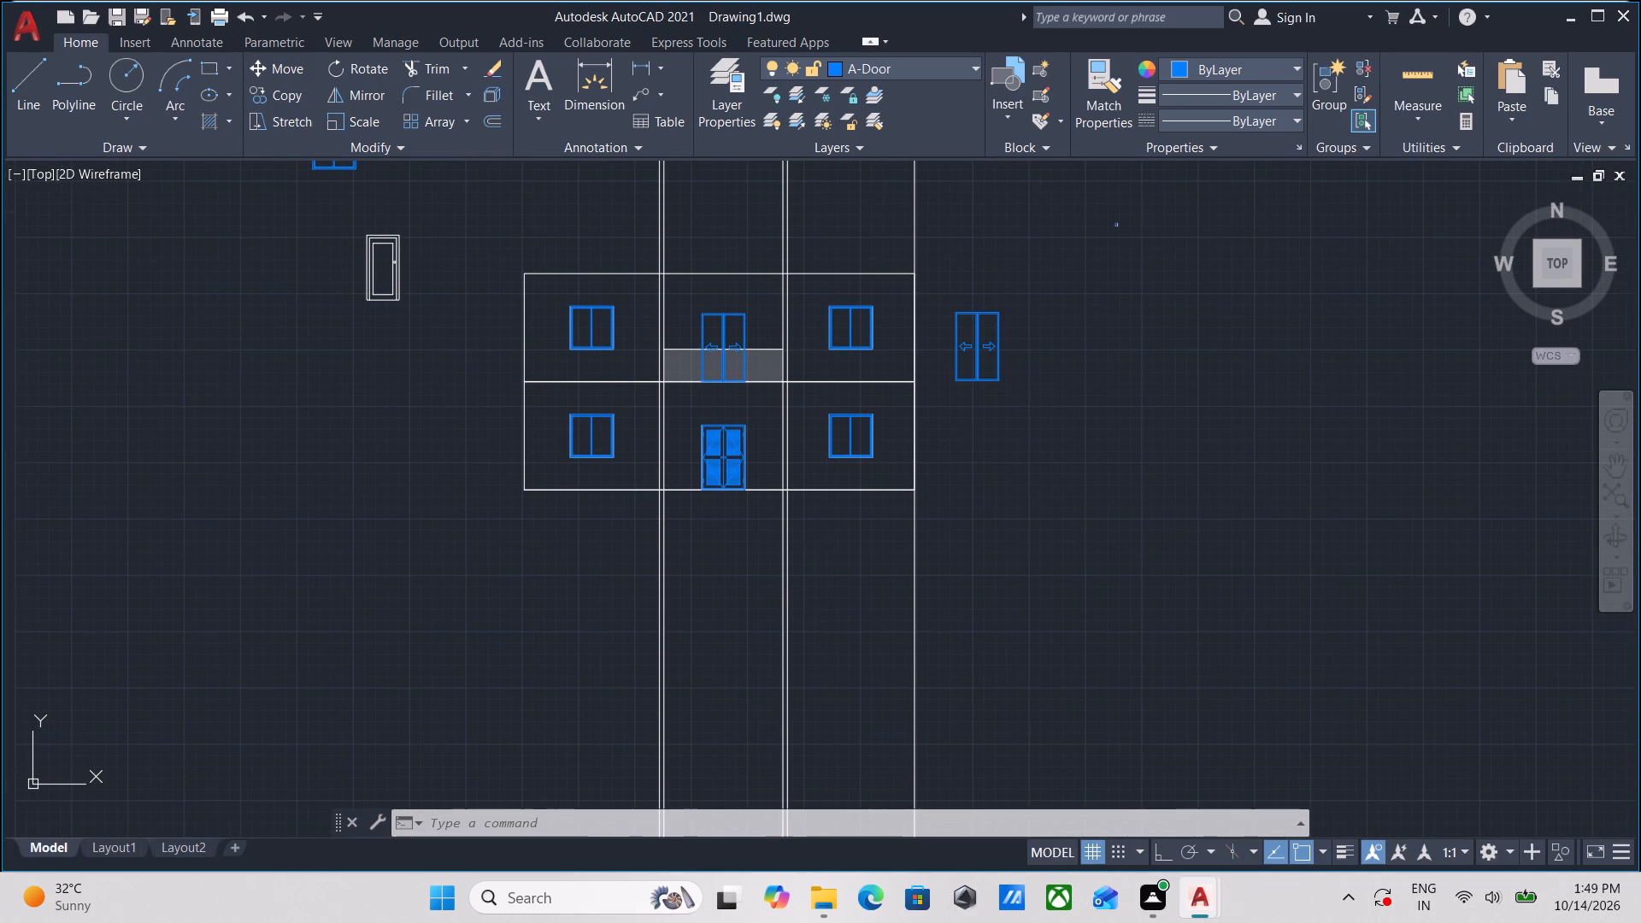
{"action": "type", "text": "TR"}
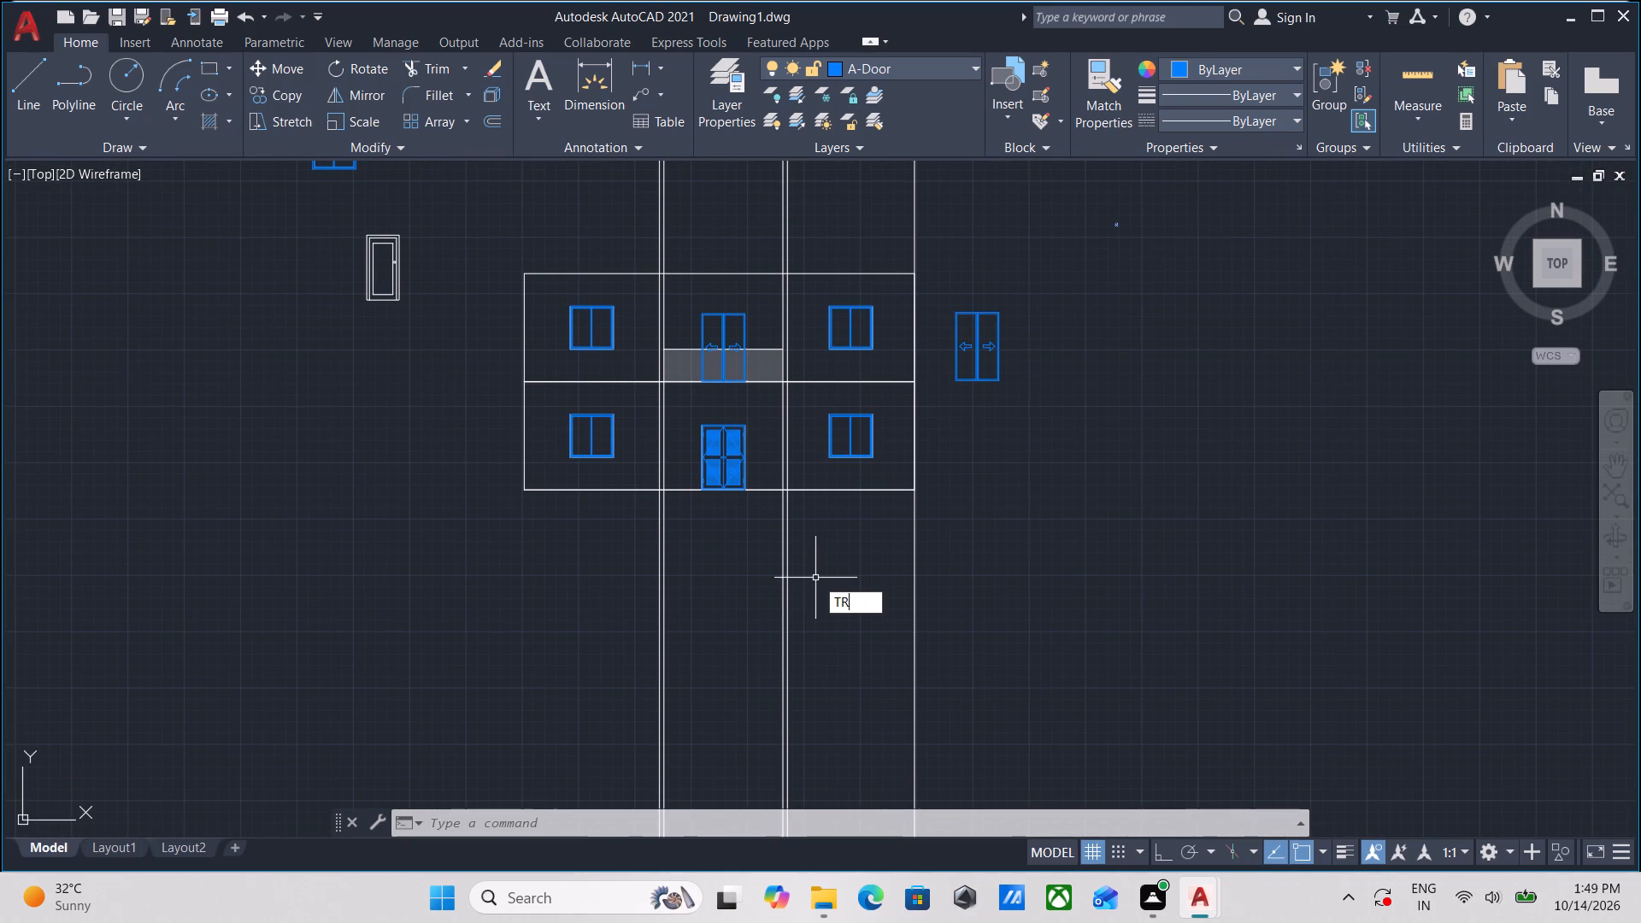
{"action": "key", "text": "Return"}
{"action": "left_click", "coordinate": [815, 578]}
{"action": "left_click", "coordinate": [516, 584]}
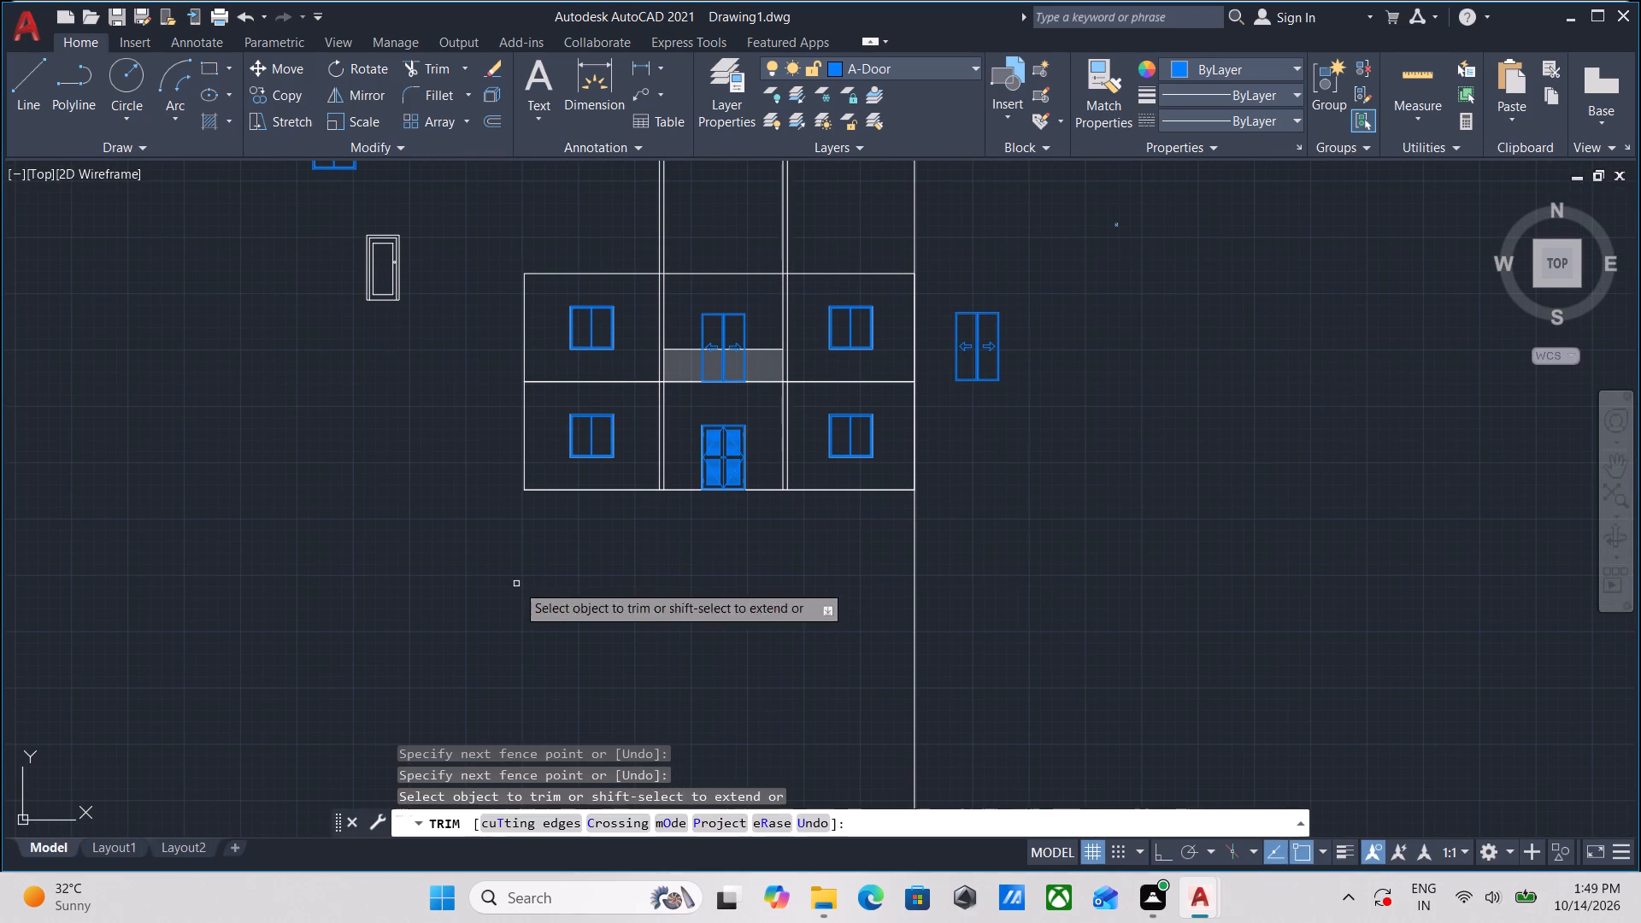
{"action": "left_click", "coordinate": [1158, 614]}
{"action": "left_click", "coordinate": [739, 615]}
{"action": "middle_click_drag", "start_coordinate": [820, 568], "coordinate": [820, 687]}
{"action": "scroll", "coordinate": [892, 382], "scroll_direction": "down", "scroll_amount": 1}
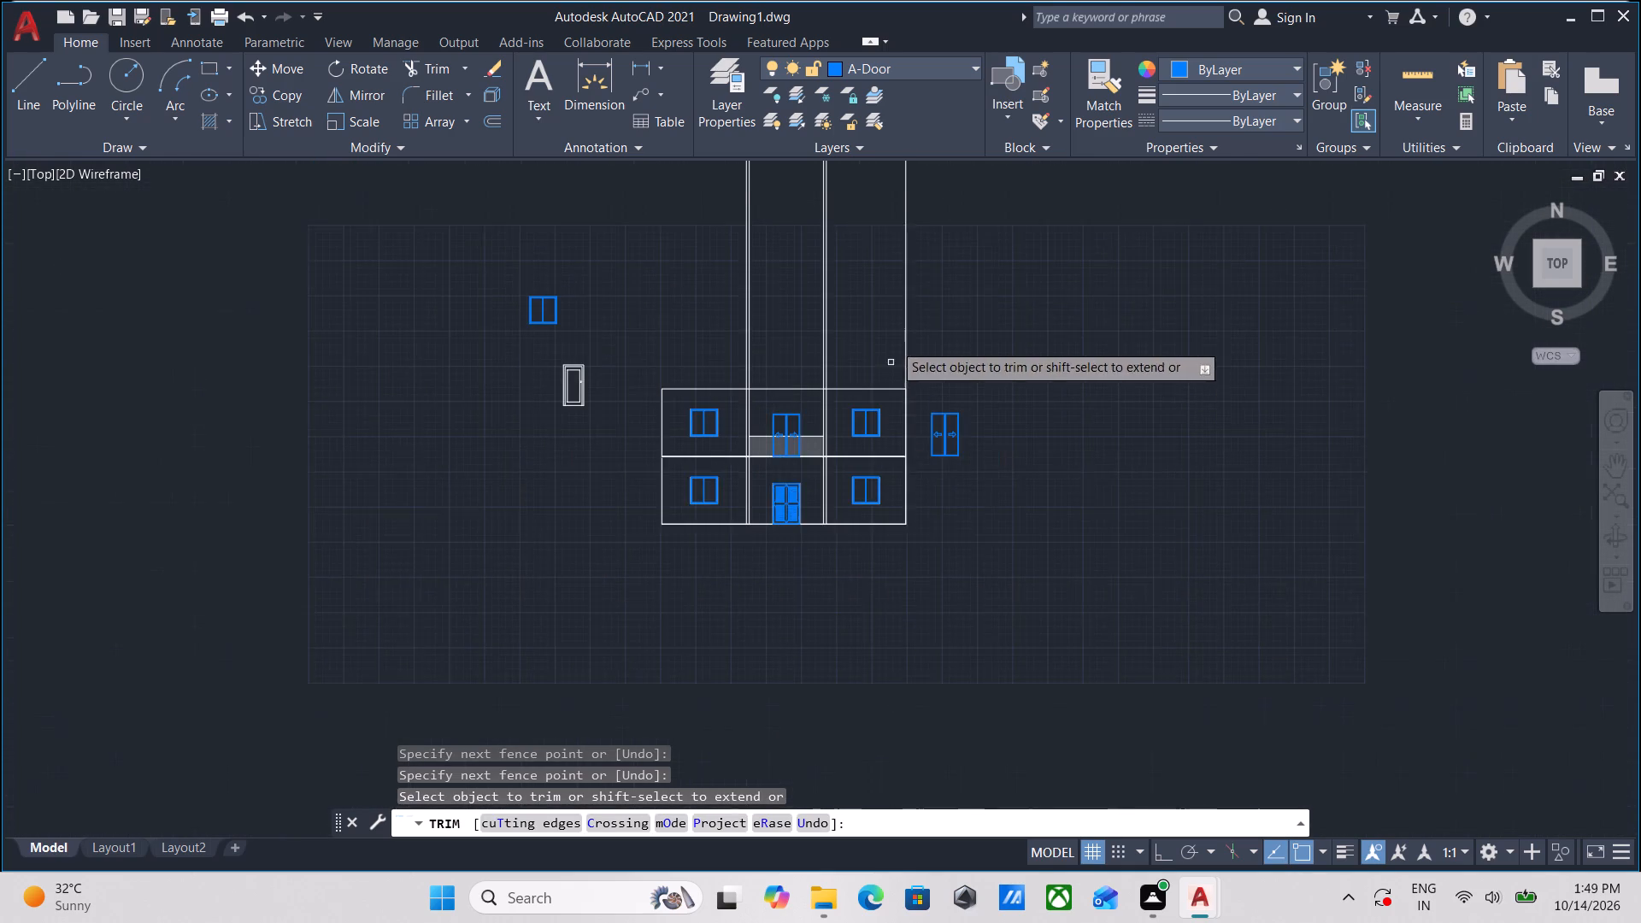
{"action": "scroll", "coordinate": [932, 282], "scroll_direction": "down", "scroll_amount": 1}
{"action": "middle_click_drag", "start_coordinate": [932, 282], "coordinate": [708, 490]}
{"action": "scroll", "coordinate": [685, 513], "scroll_direction": "up", "scroll_amount": 1}
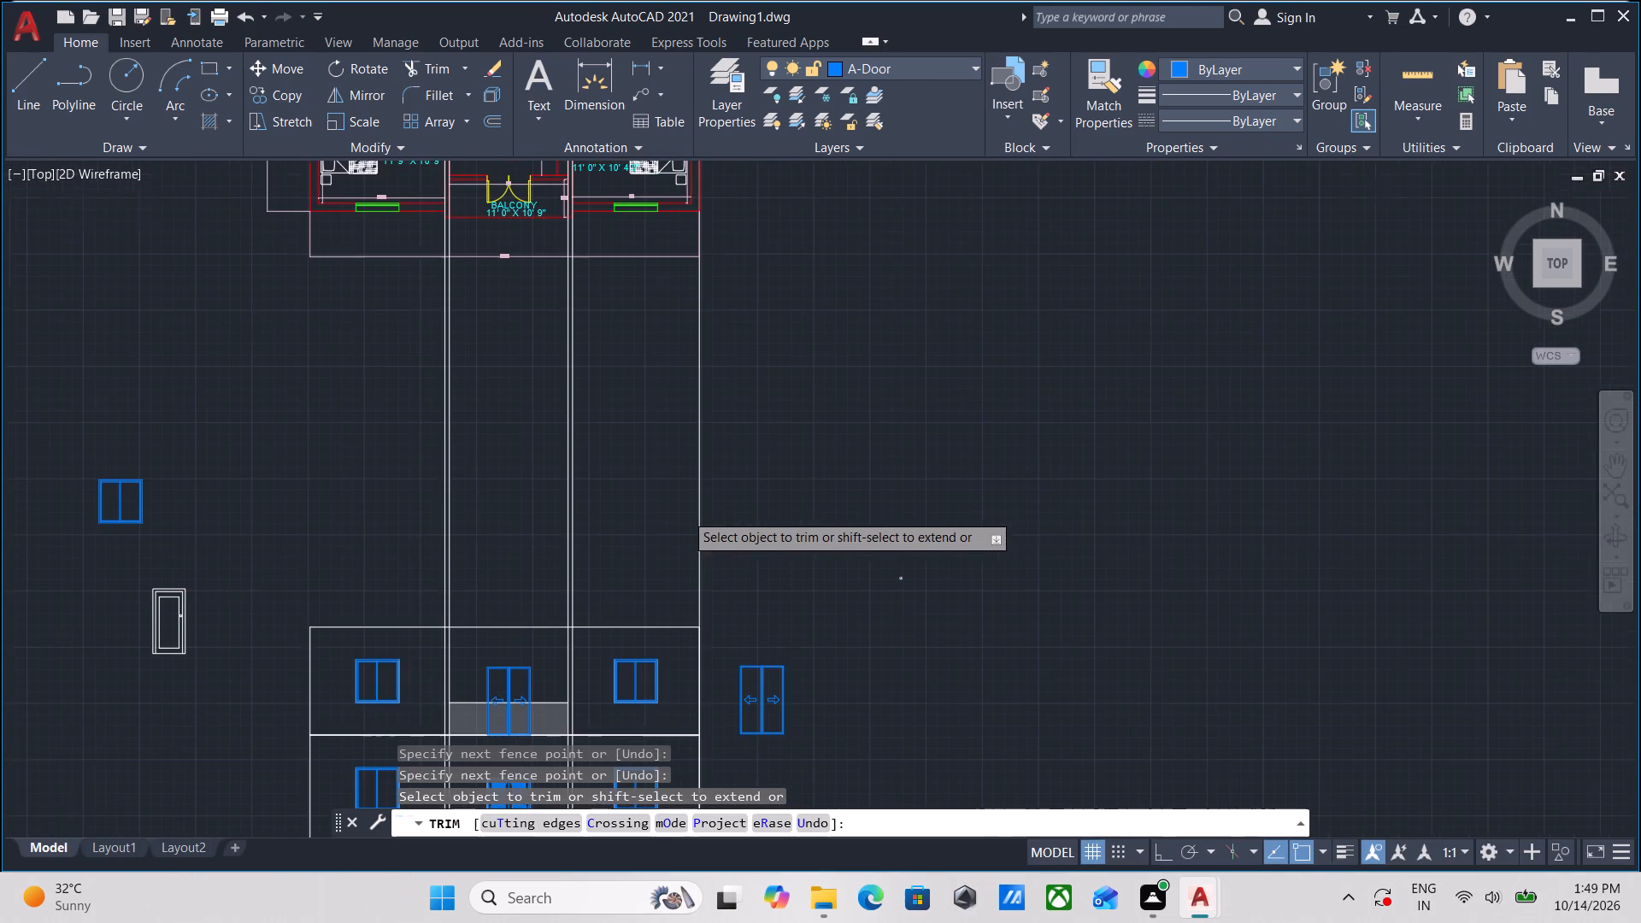
{"action": "scroll", "coordinate": [685, 513], "scroll_direction": "up", "scroll_amount": 1}
{"action": "middle_click_drag", "start_coordinate": [744, 513], "coordinate": [818, 423]}
{"action": "scroll", "coordinate": [821, 421], "scroll_direction": "down", "scroll_amount": 1}
{"action": "middle_click_drag", "start_coordinate": [821, 421], "coordinate": [809, 607]}
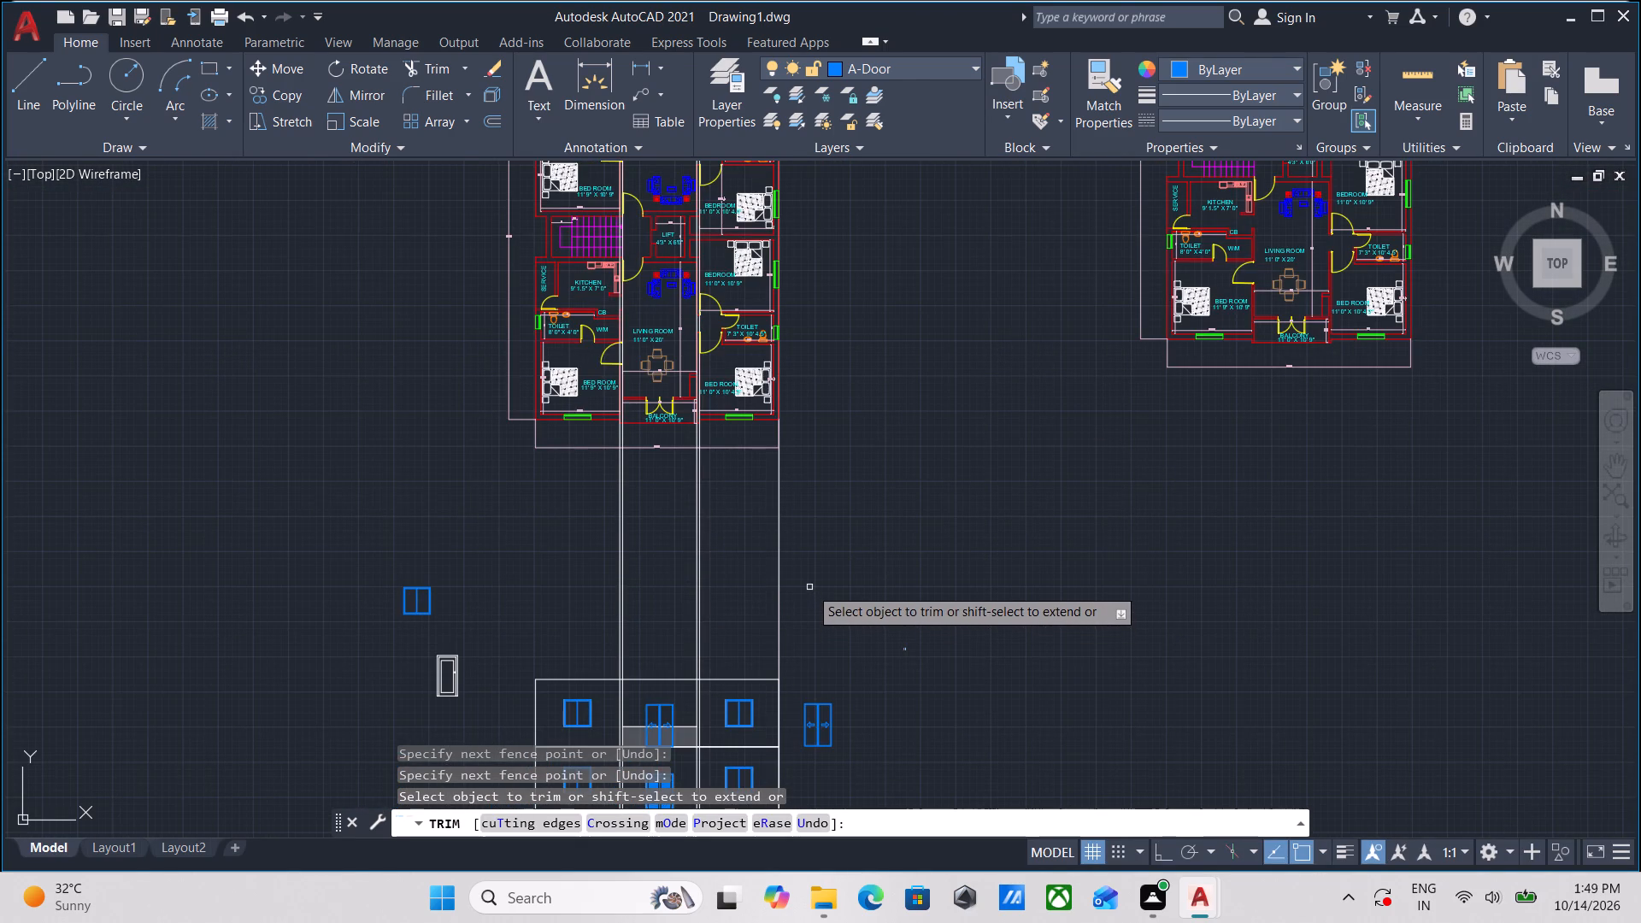
{"action": "middle_click_drag", "start_coordinate": [809, 587], "coordinate": [840, 437]}
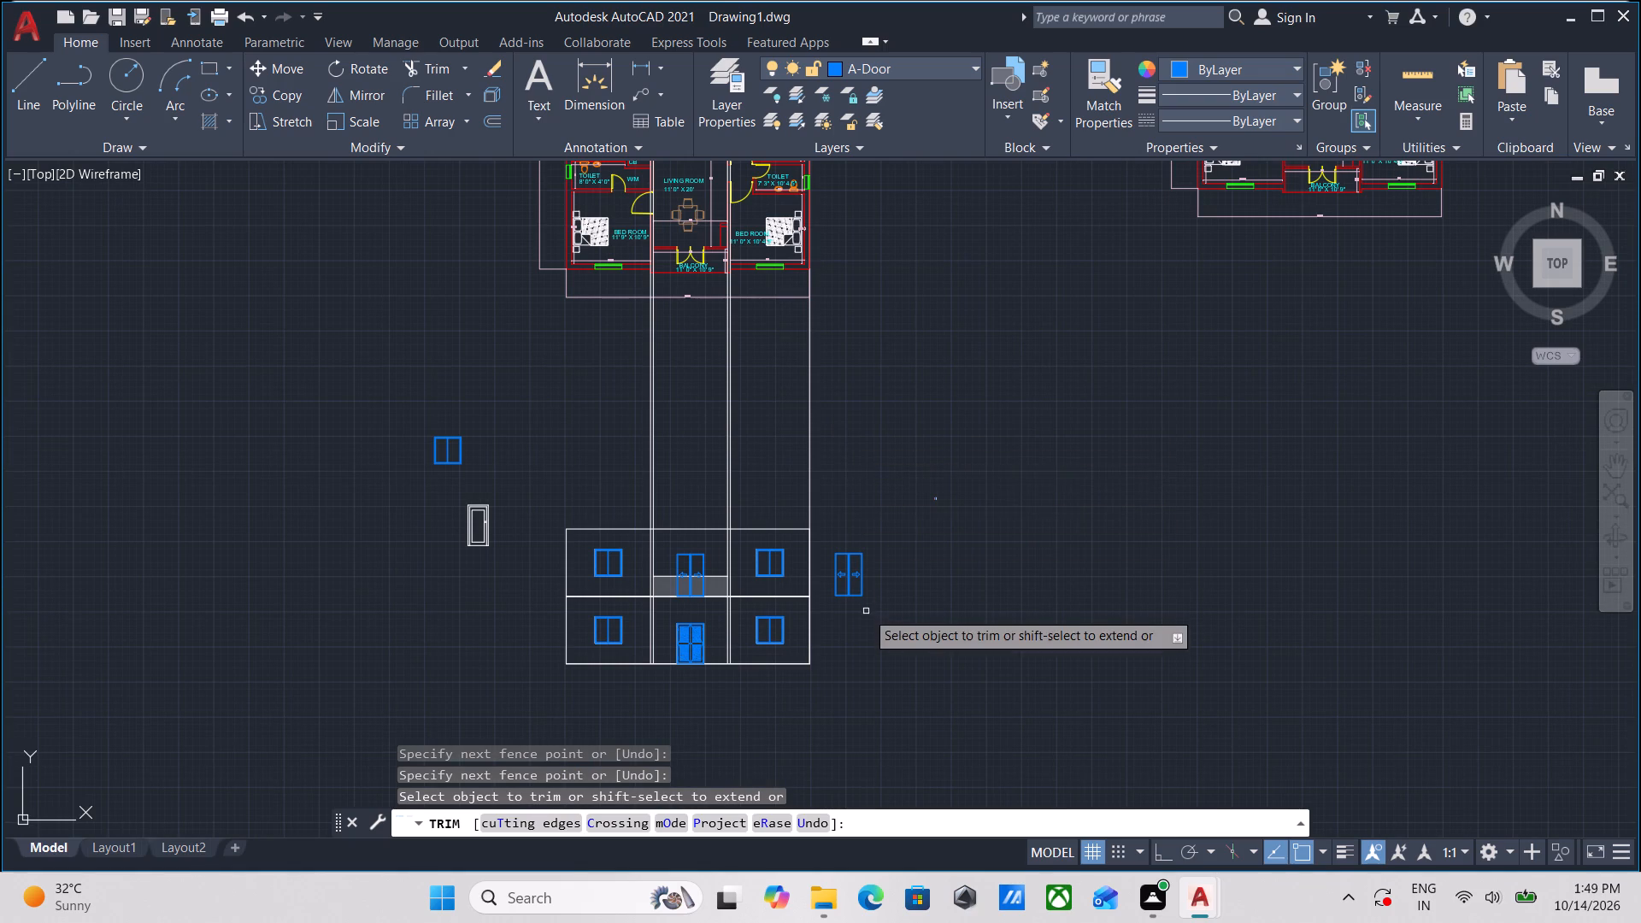
{"action": "scroll", "coordinate": [866, 611], "scroll_direction": "up", "scroll_amount": 1}
{"action": "key", "text": "Escape"}
Erase the spare sliding door beside the elevation and the patterned double panel lying farther to its right.
{"action": "left_click", "coordinate": [870, 634]}
{"action": "left_click", "coordinate": [822, 433]}
{"action": "scroll", "coordinate": [940, 421], "scroll_direction": "up", "scroll_amount": 3}
{"action": "scroll", "coordinate": [1100, 467], "scroll_direction": "up", "scroll_amount": 1}
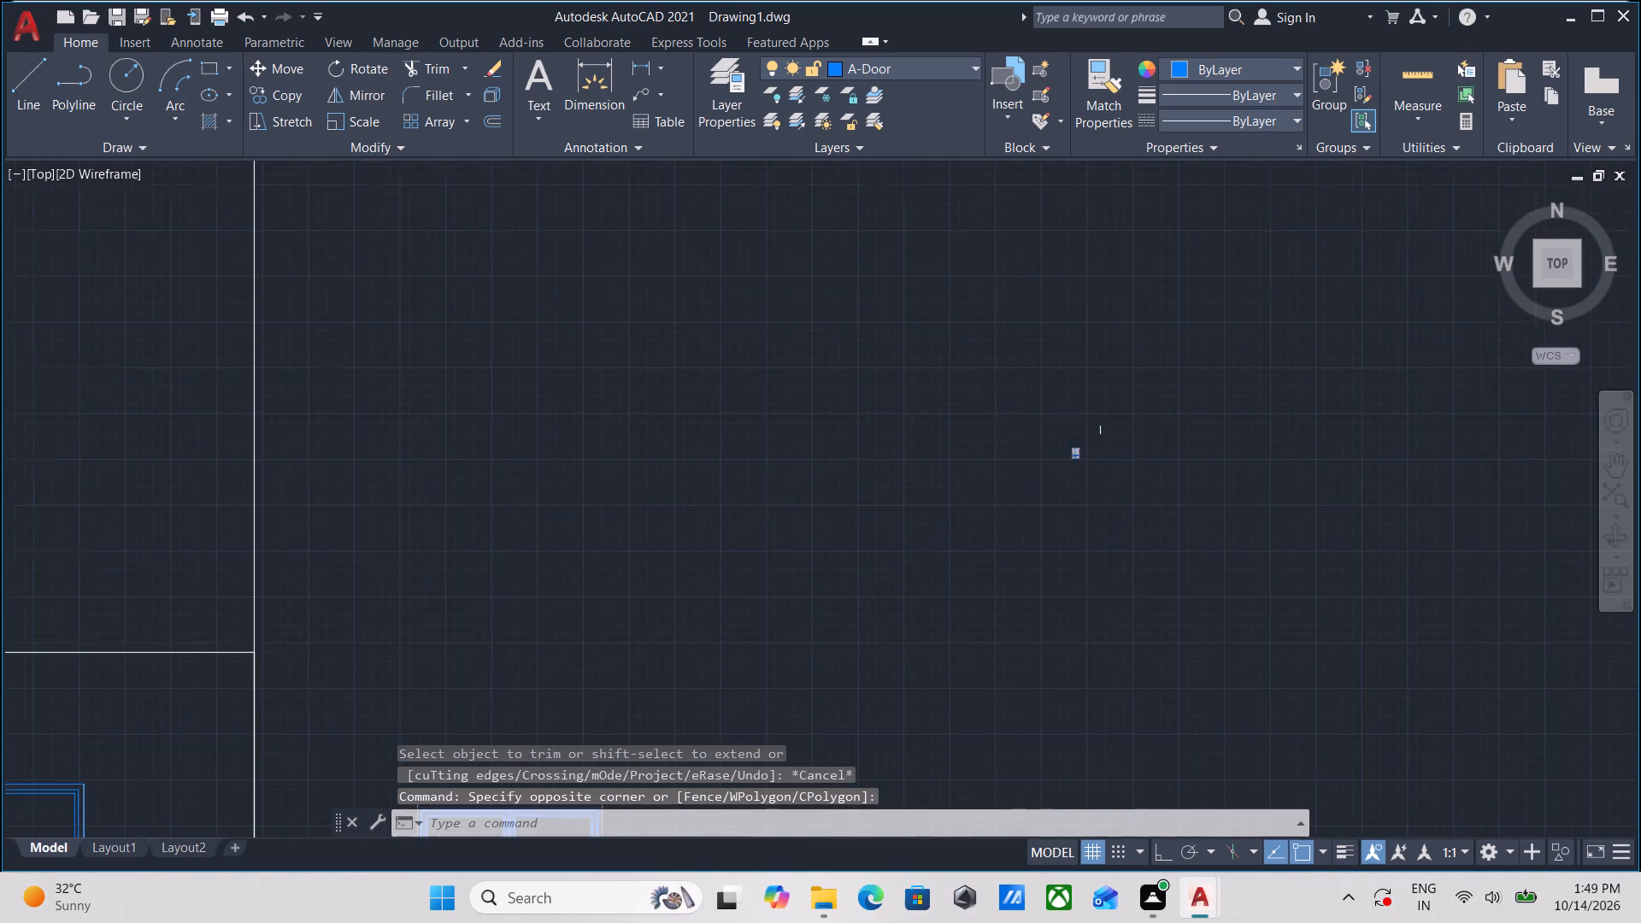
{"action": "scroll", "coordinate": [1100, 467], "scroll_direction": "up", "scroll_amount": 4}
{"action": "left_click_drag", "start_coordinate": [1040, 502], "coordinate": [1033, 494]}
{"action": "left_click", "coordinate": [717, 310]}
{"action": "right_click", "coordinate": [717, 310]}
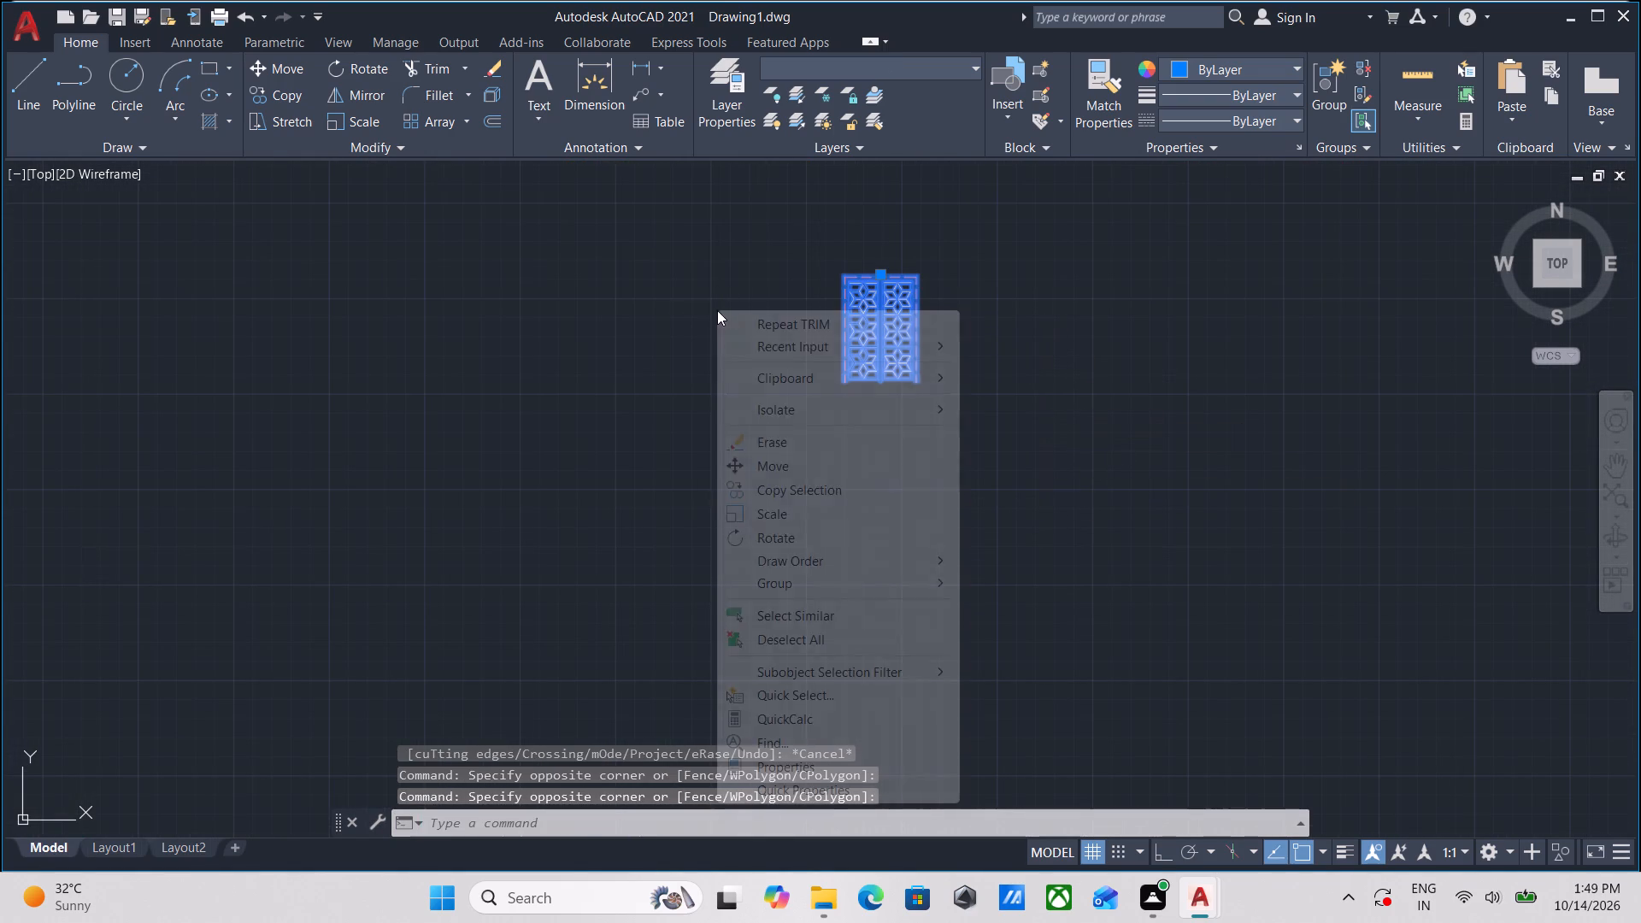
{"action": "left_click", "coordinate": [807, 441]}
Erase the spare window and spare single door standing to the left of the elevation.
{"action": "scroll", "coordinate": [807, 441], "scroll_direction": "down", "scroll_amount": 12}
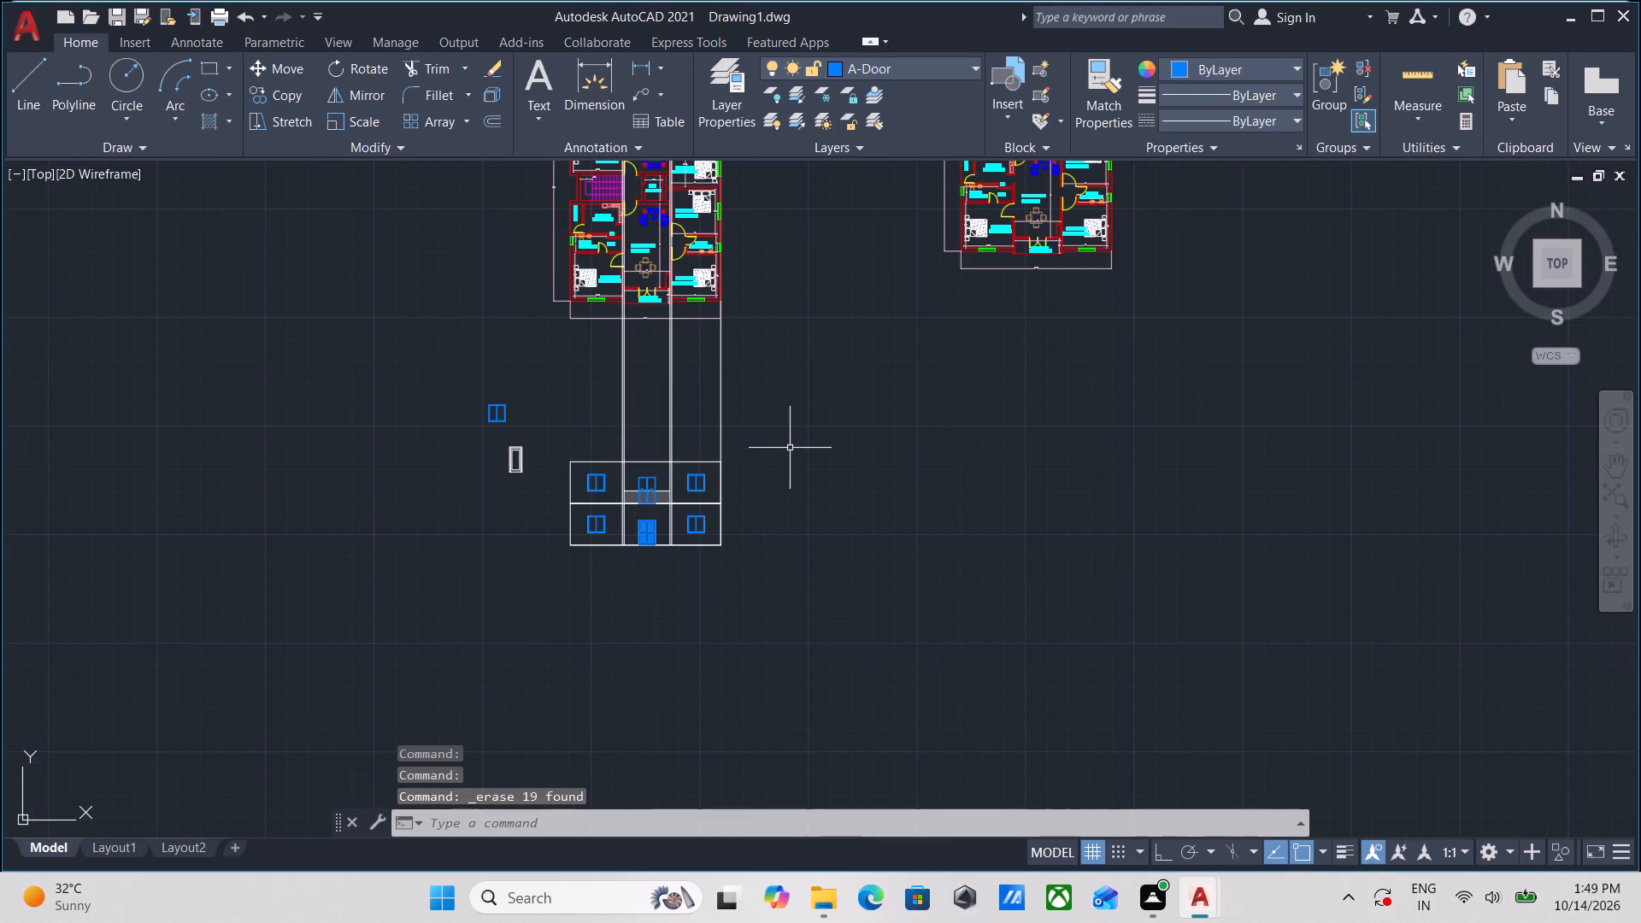
{"action": "scroll", "coordinate": [789, 448], "scroll_direction": "down", "scroll_amount": 1}
{"action": "scroll", "coordinate": [656, 460], "scroll_direction": "up", "scroll_amount": 3}
{"action": "left_click", "coordinate": [556, 507]}
{"action": "left_click", "coordinate": [373, 213]}
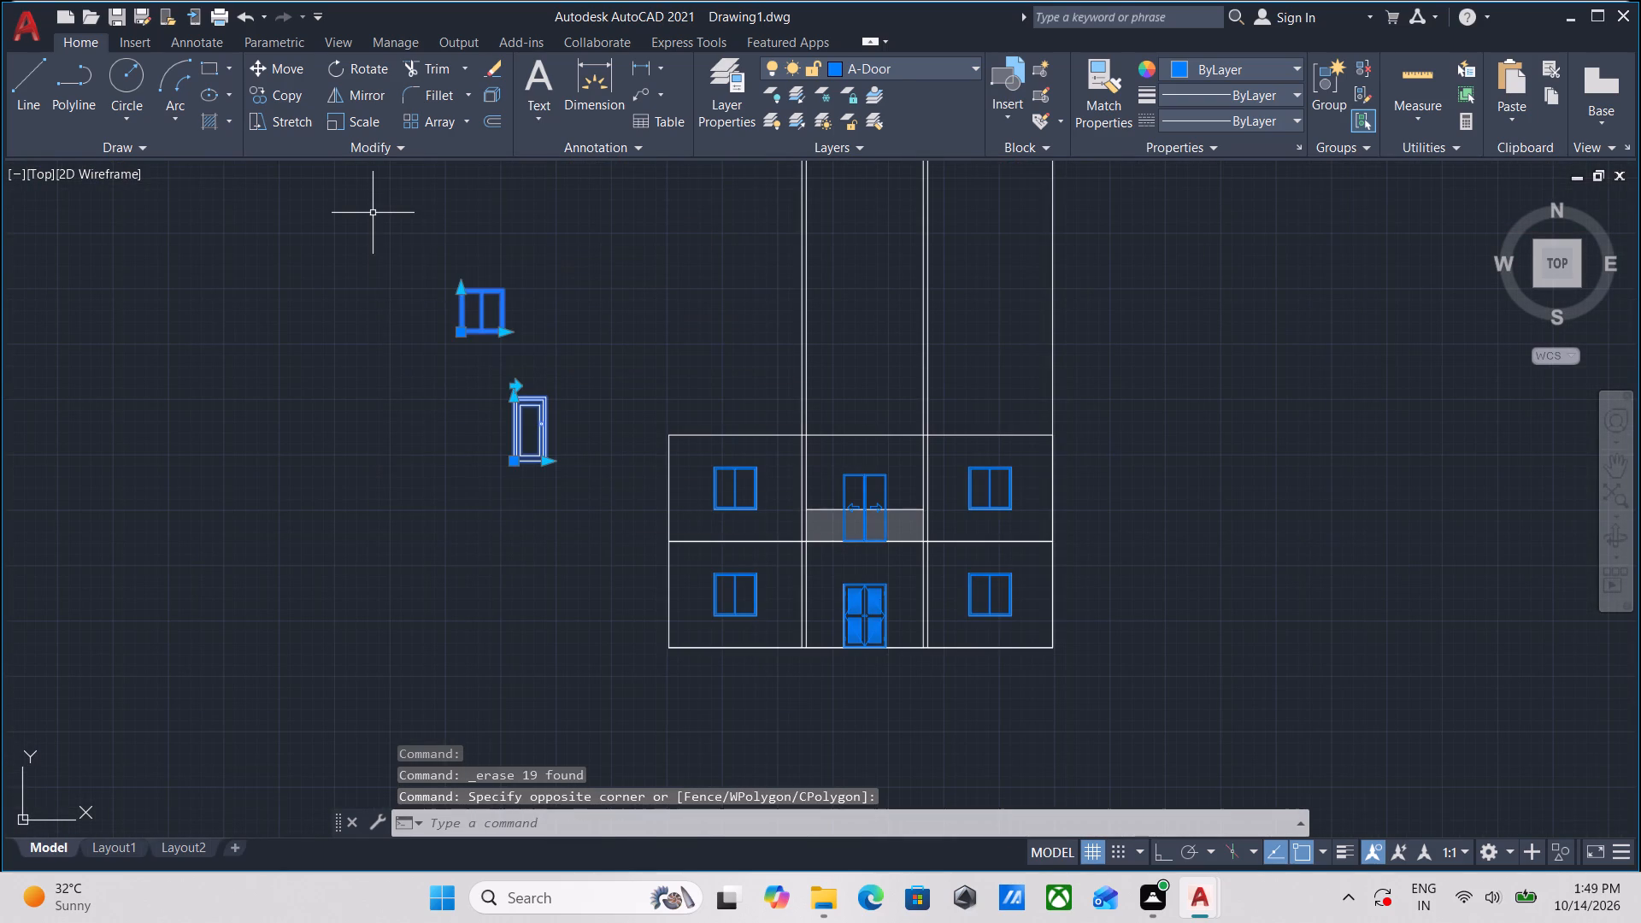
{"action": "right_click", "coordinate": [373, 213]}
{"action": "left_click", "coordinate": [479, 345]}
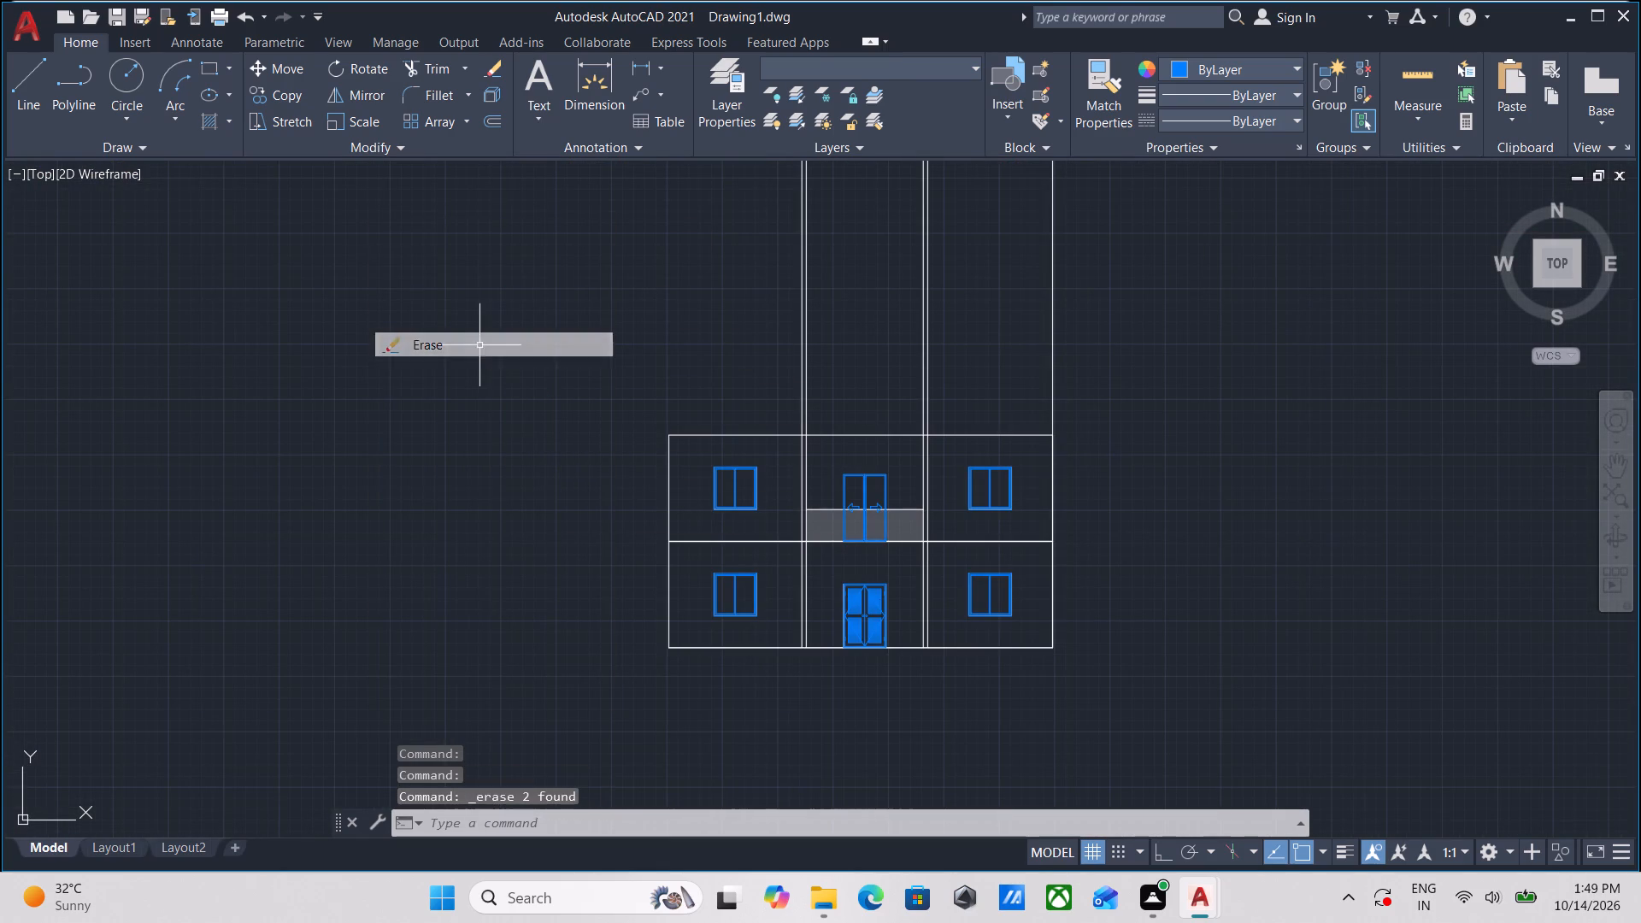
Move the floor plan above the elevation straight up about 40 ft, from its lower-right building corner, with Ortho on.
{"action": "scroll", "coordinate": [479, 345], "scroll_direction": "down", "scroll_amount": 1}
{"action": "middle_click_drag", "start_coordinate": [479, 345], "coordinate": [201, 602]}
{"action": "scroll", "coordinate": [201, 602], "scroll_direction": "down", "scroll_amount": 1}
{"action": "scroll", "coordinate": [410, 445], "scroll_direction": "up", "scroll_amount": 2}
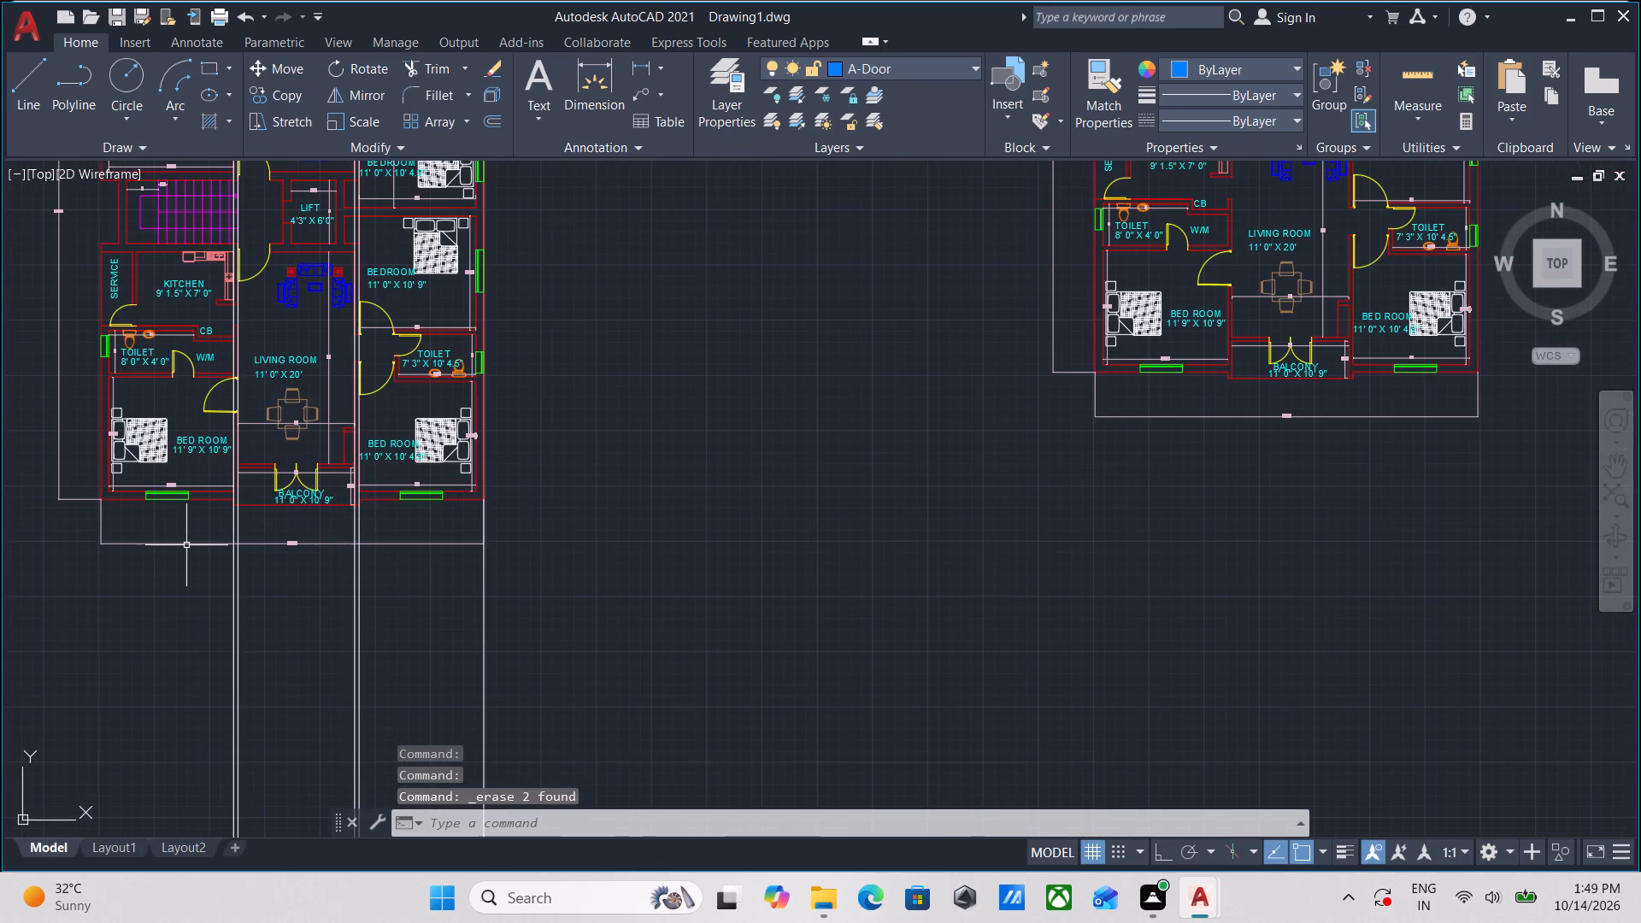
{"action": "middle_click_drag", "start_coordinate": [182, 545], "coordinate": [482, 575]}
{"action": "scroll", "coordinate": [482, 575], "scroll_direction": "up", "scroll_amount": 1}
{"action": "left_click", "coordinate": [406, 566]}
{"action": "left_click", "coordinate": [283, 381]}
{"action": "middle_click_drag", "start_coordinate": [322, 450], "coordinate": [379, 367]}
{"action": "key", "text": "m"}
{"action": "key", "text": "Return"}
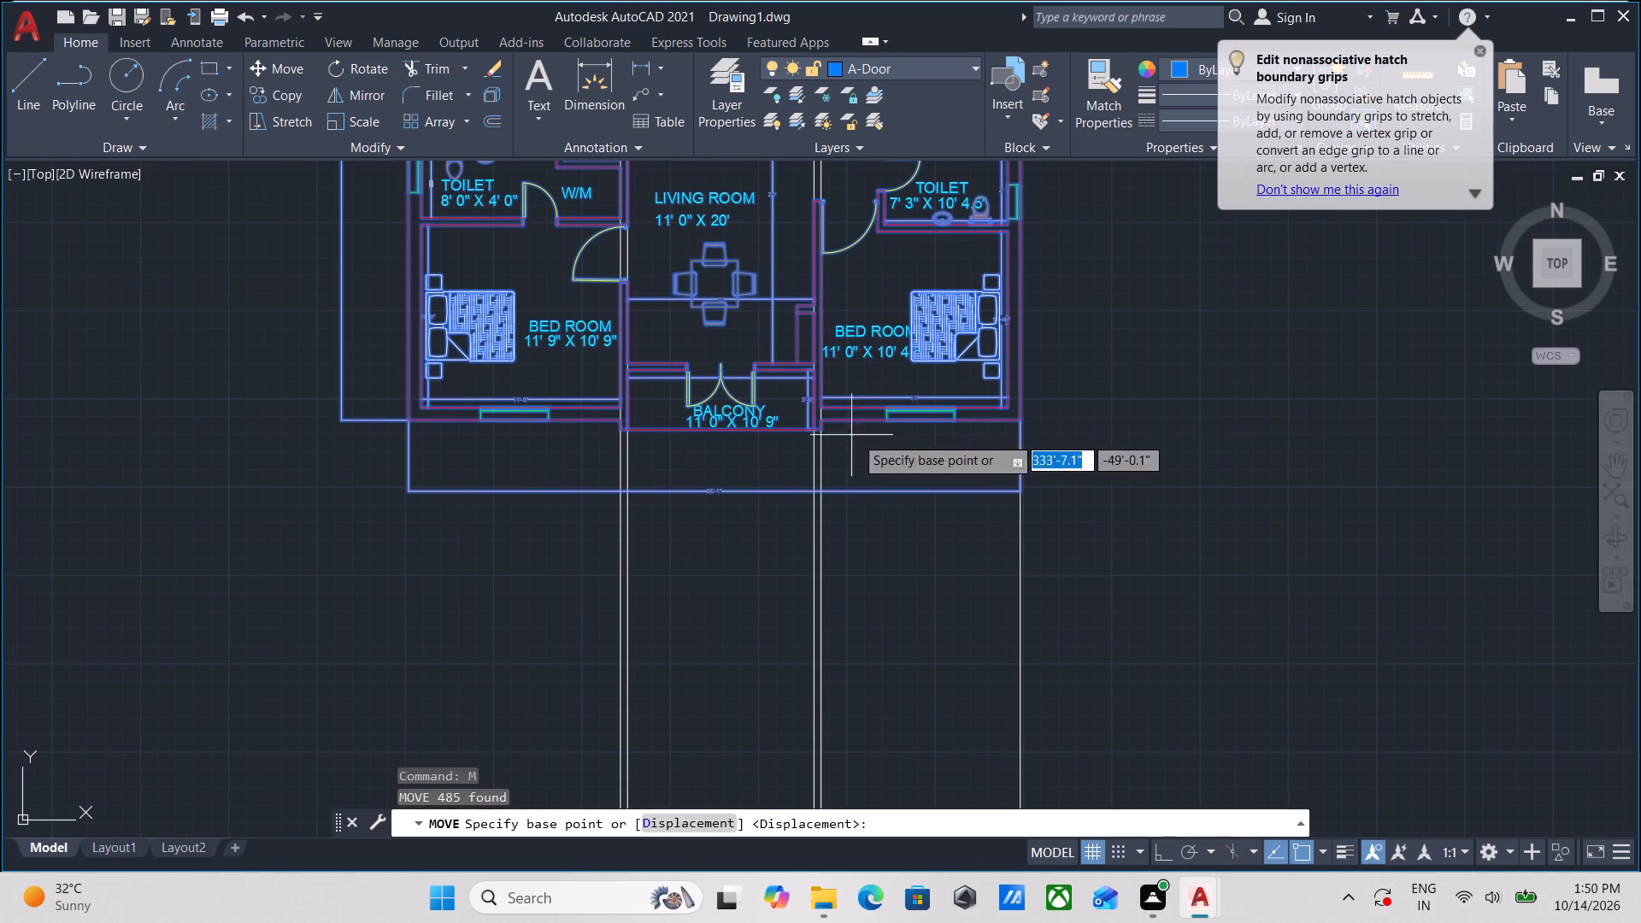
{"action": "left_click", "coordinate": [1020, 420]}
{"action": "scroll", "coordinate": [1012, 327], "scroll_direction": "down", "scroll_amount": 3}
{"action": "middle_click_drag", "start_coordinate": [1012, 327], "coordinate": [996, 601]}
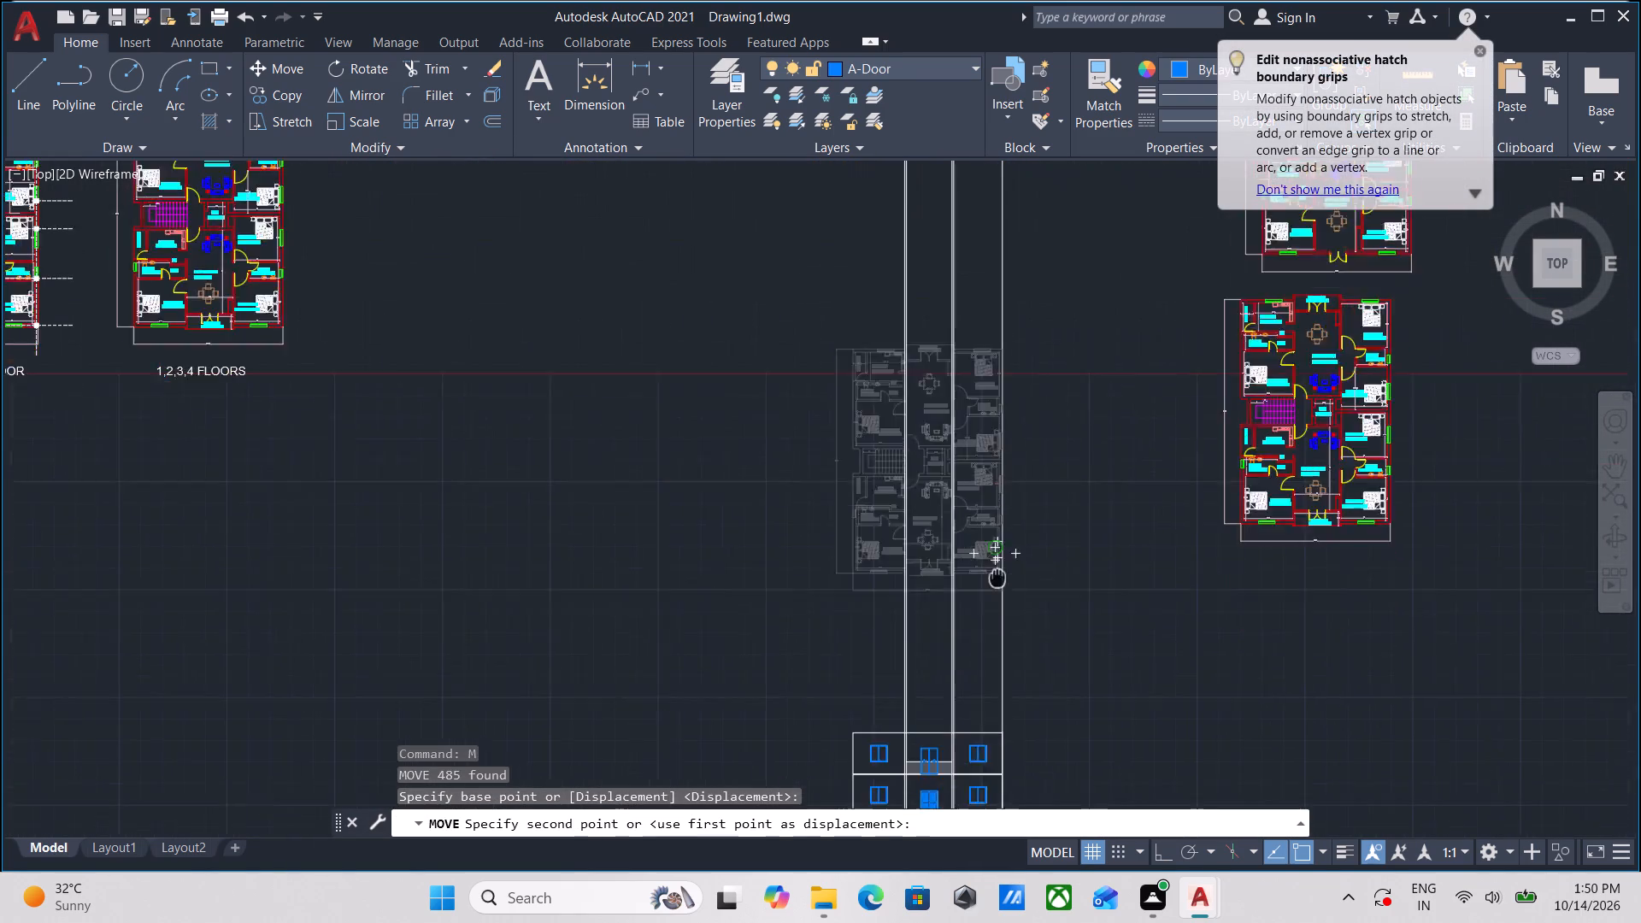
{"action": "middle_click_drag", "start_coordinate": [996, 601], "coordinate": [991, 640]}
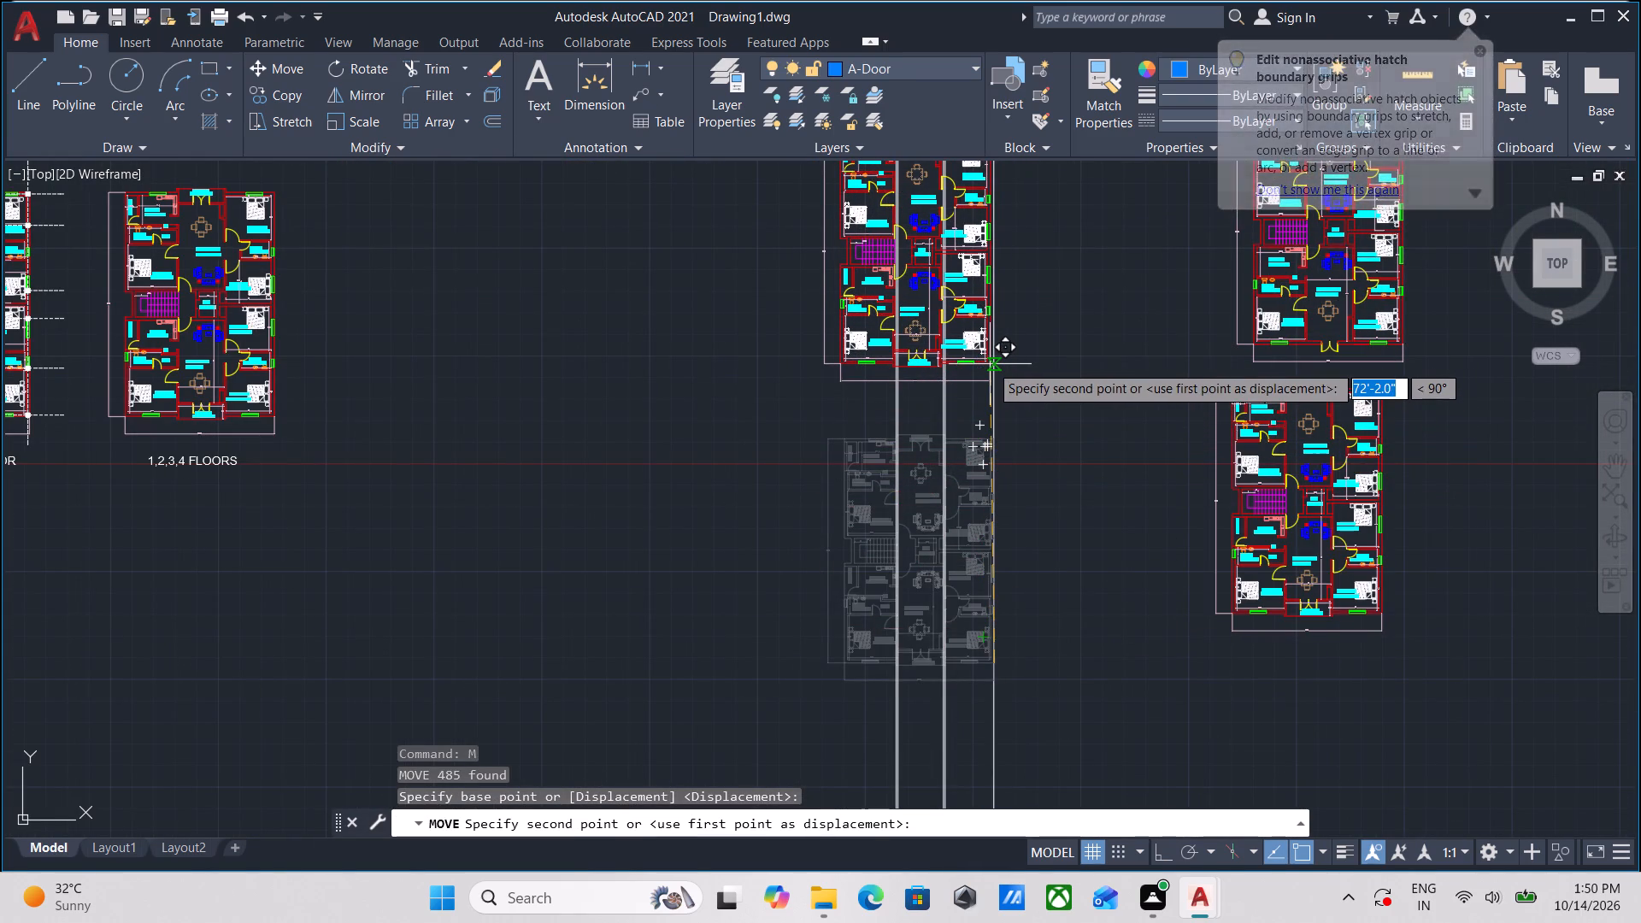
{"action": "key", "text": "F8"}
{"action": "scroll", "coordinate": [1015, 574], "scroll_direction": "up", "scroll_amount": 3}
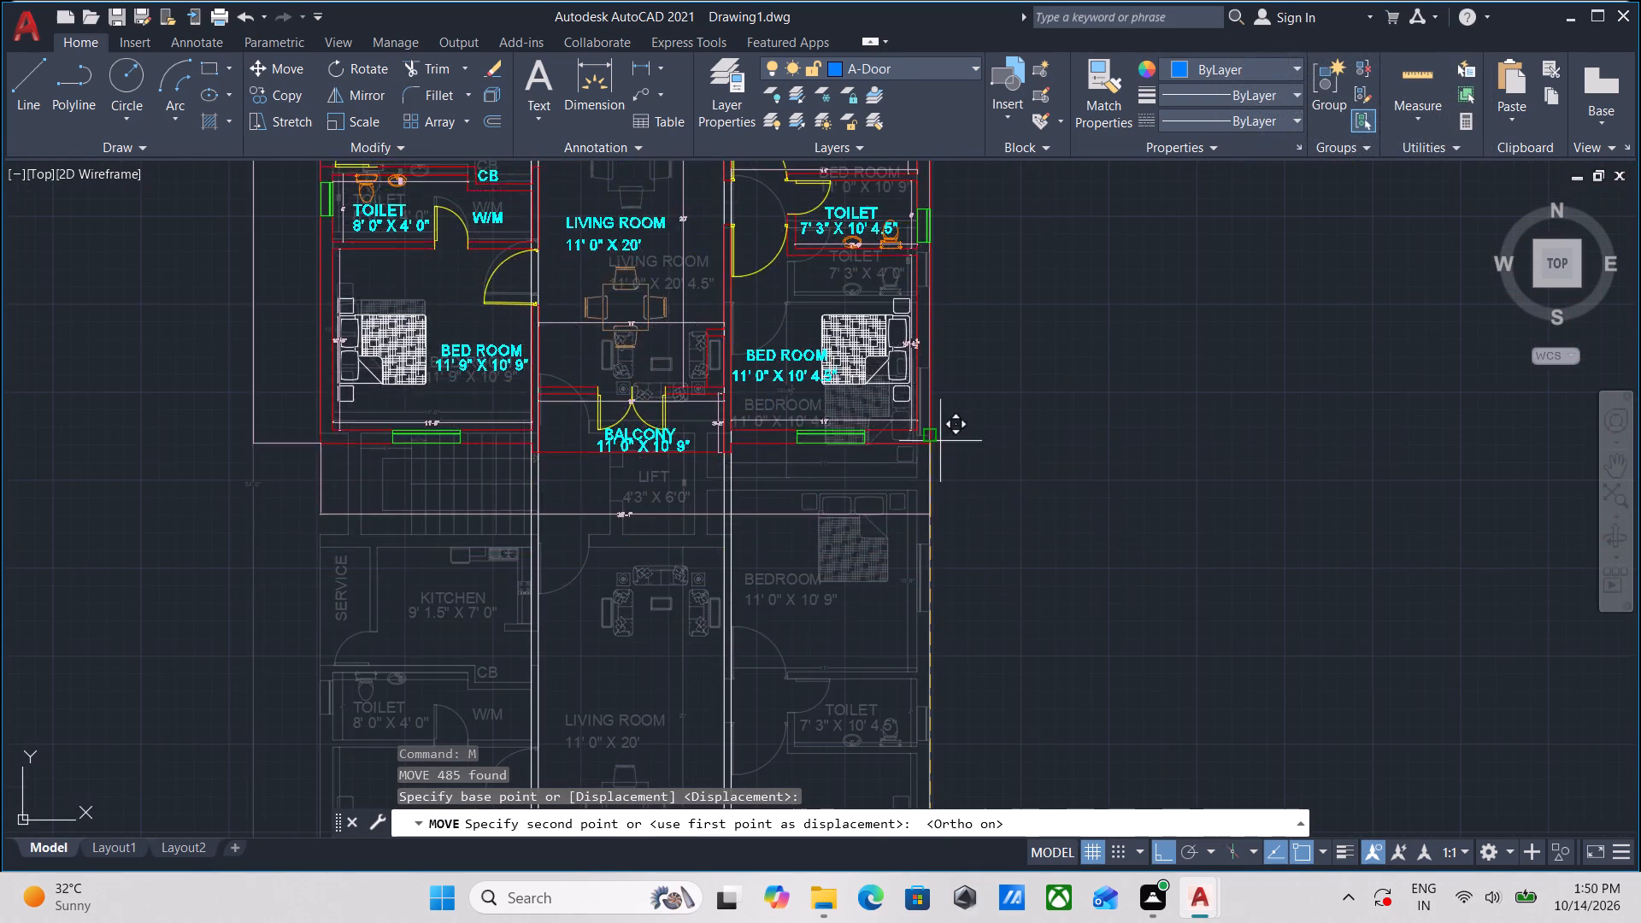
{"action": "middle_click_drag", "start_coordinate": [915, 400], "coordinate": [941, 585]}
{"action": "scroll", "coordinate": [926, 459], "scroll_direction": "up", "scroll_amount": 1}
{"action": "scroll", "coordinate": [959, 498], "scroll_direction": "down", "scroll_amount": 4}
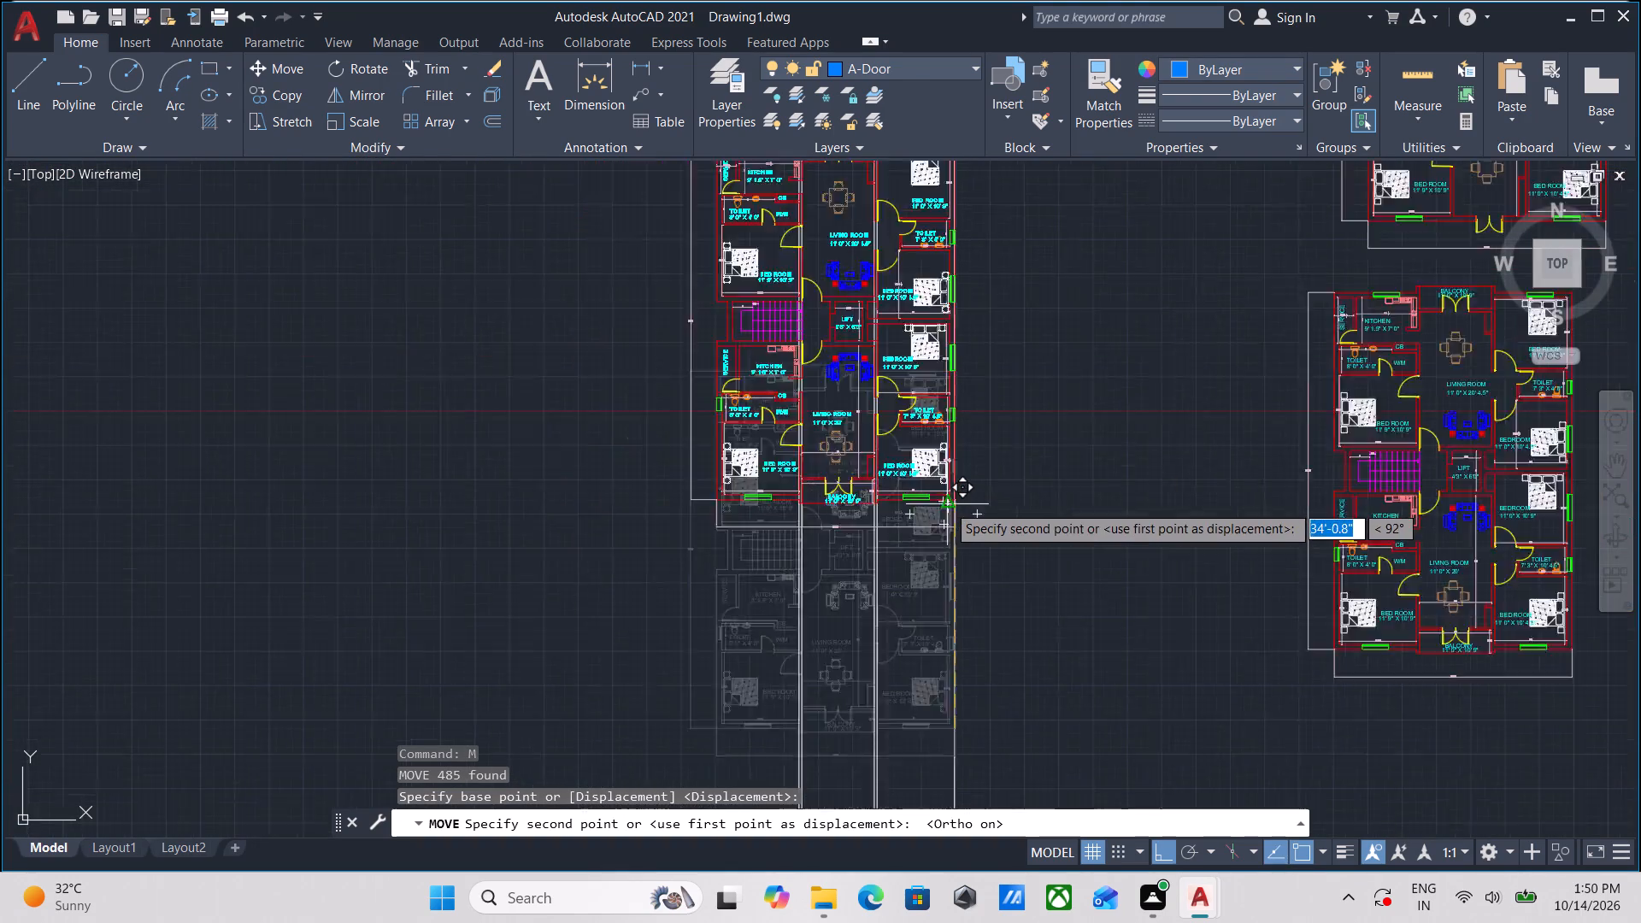
{"action": "scroll", "coordinate": [947, 504], "scroll_direction": "down", "scroll_amount": 1}
{"action": "scroll", "coordinate": [951, 493], "scroll_direction": "up", "scroll_amount": 3}
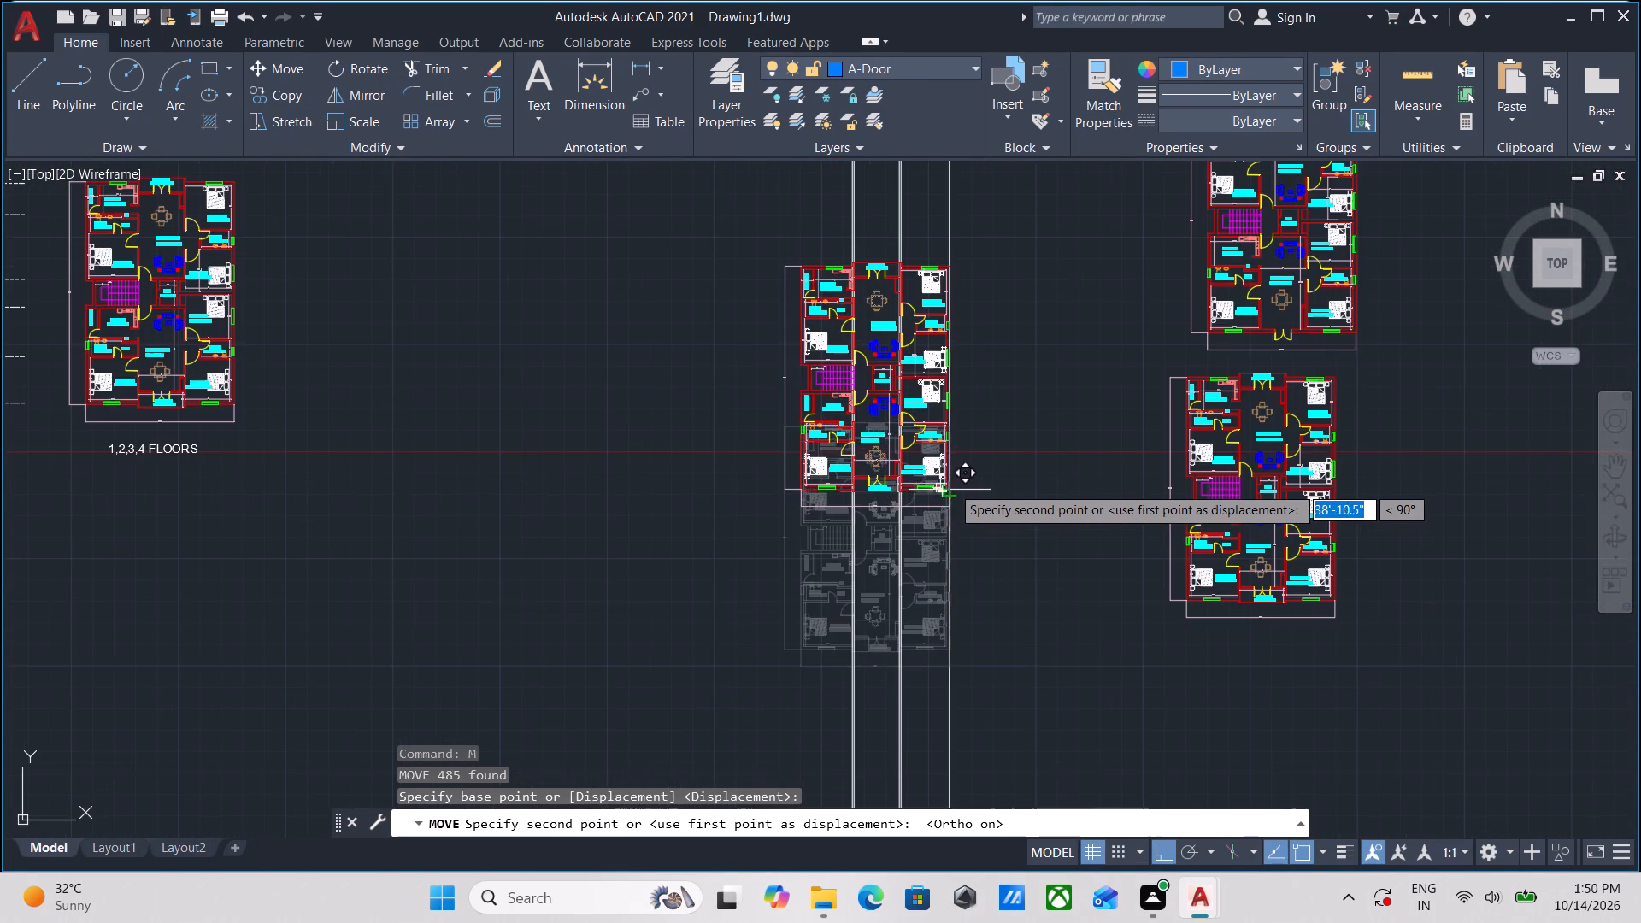
{"action": "left_click", "coordinate": [955, 486]}
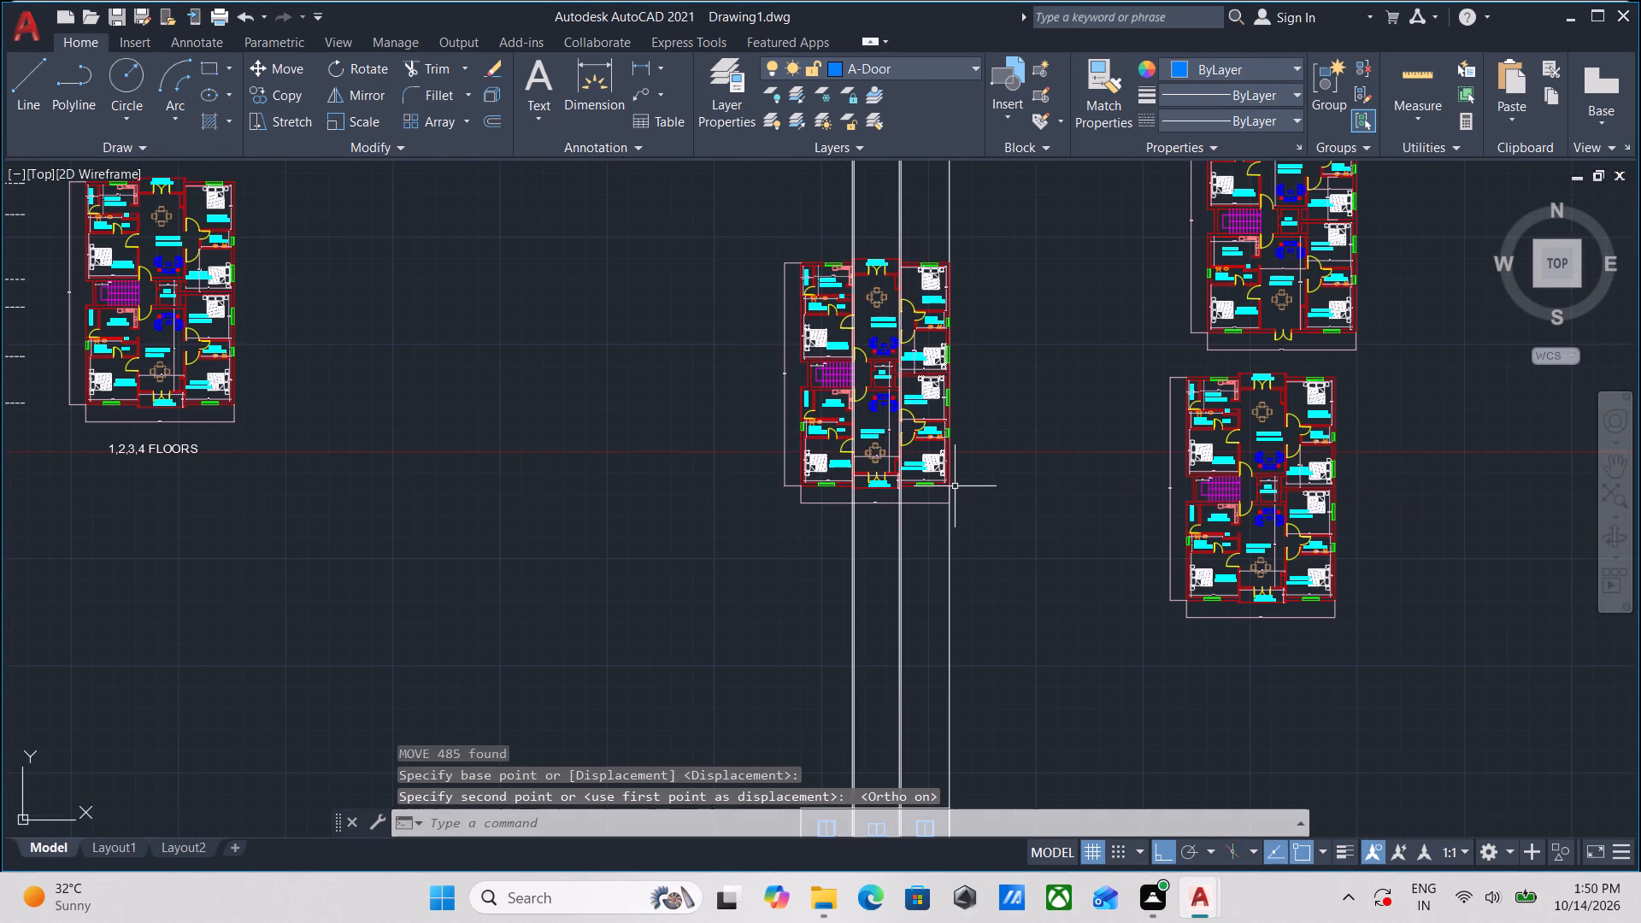
{"action": "key", "text": "Escape"}
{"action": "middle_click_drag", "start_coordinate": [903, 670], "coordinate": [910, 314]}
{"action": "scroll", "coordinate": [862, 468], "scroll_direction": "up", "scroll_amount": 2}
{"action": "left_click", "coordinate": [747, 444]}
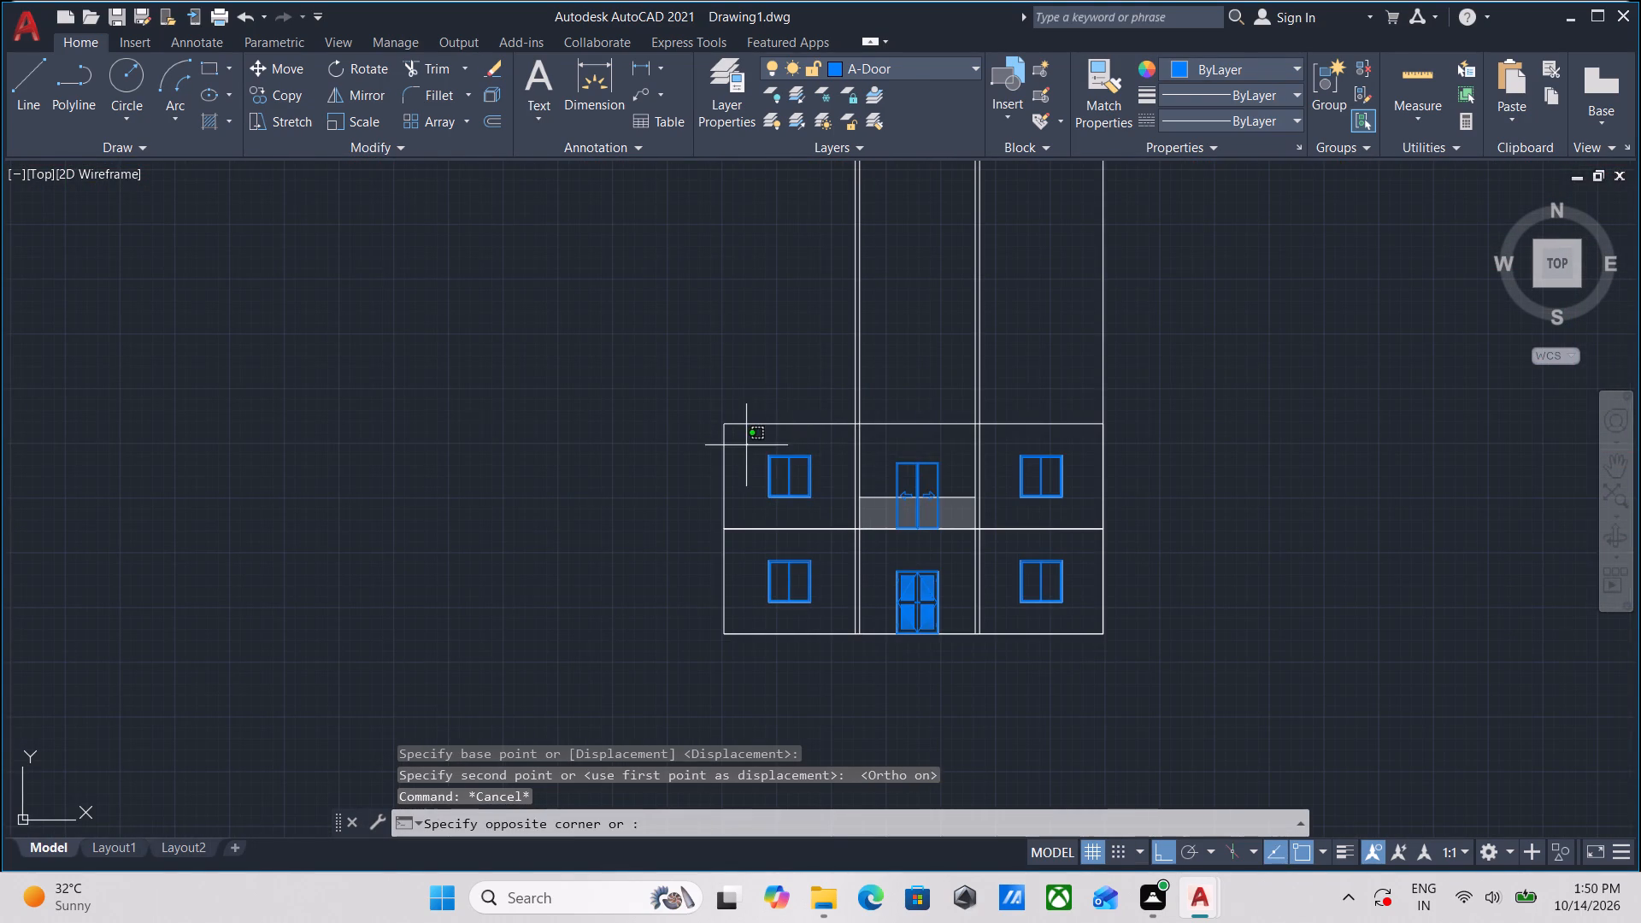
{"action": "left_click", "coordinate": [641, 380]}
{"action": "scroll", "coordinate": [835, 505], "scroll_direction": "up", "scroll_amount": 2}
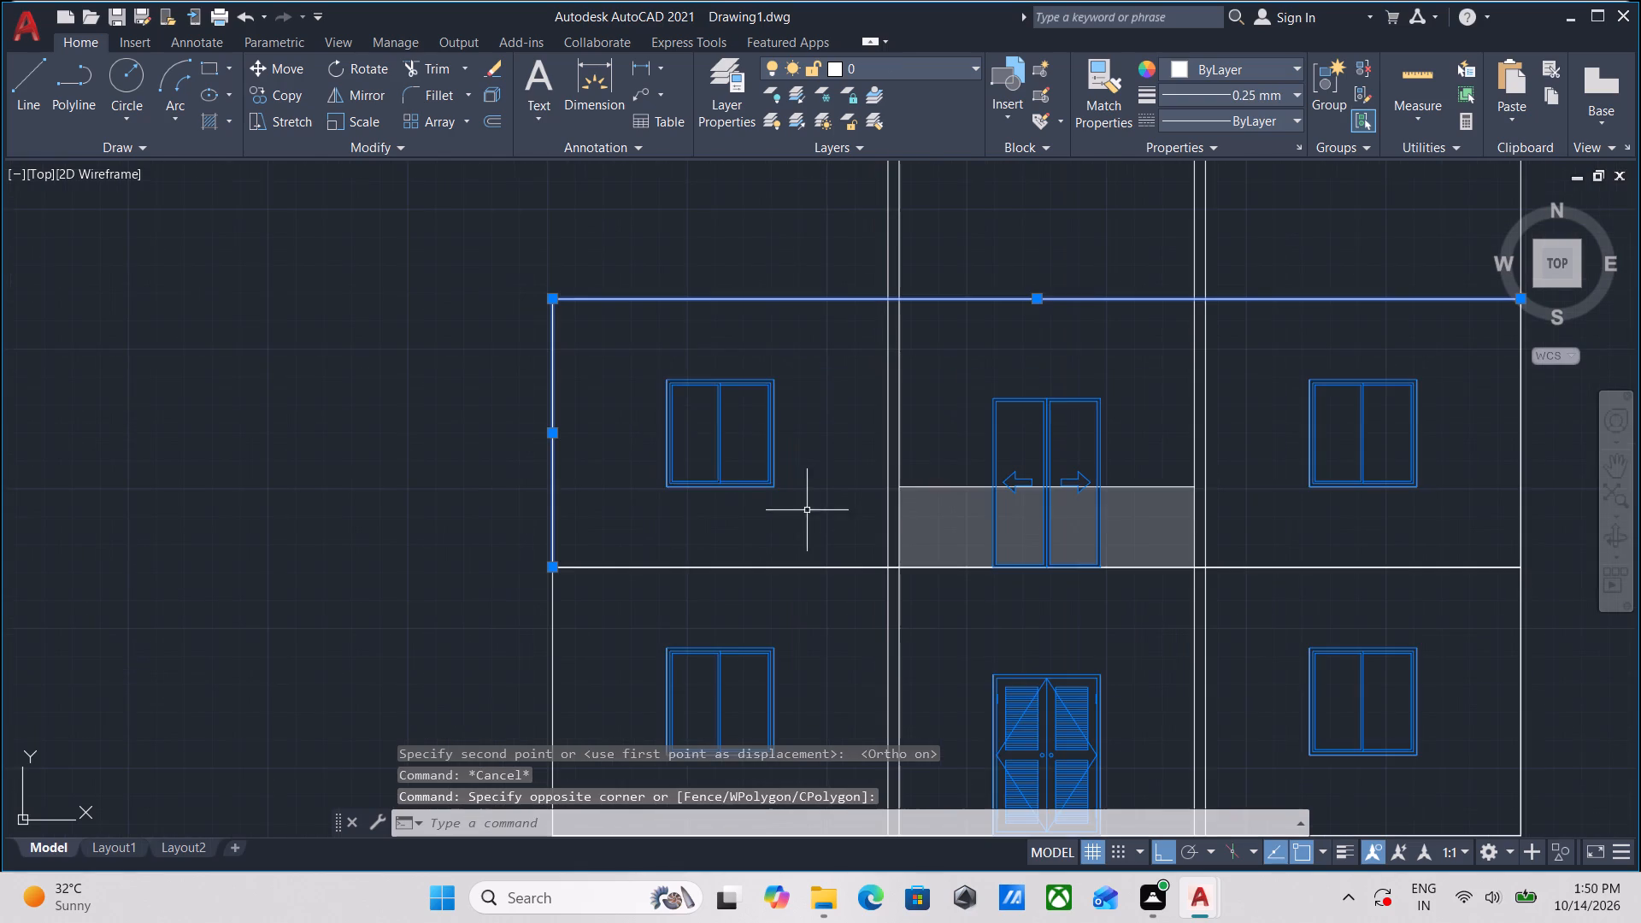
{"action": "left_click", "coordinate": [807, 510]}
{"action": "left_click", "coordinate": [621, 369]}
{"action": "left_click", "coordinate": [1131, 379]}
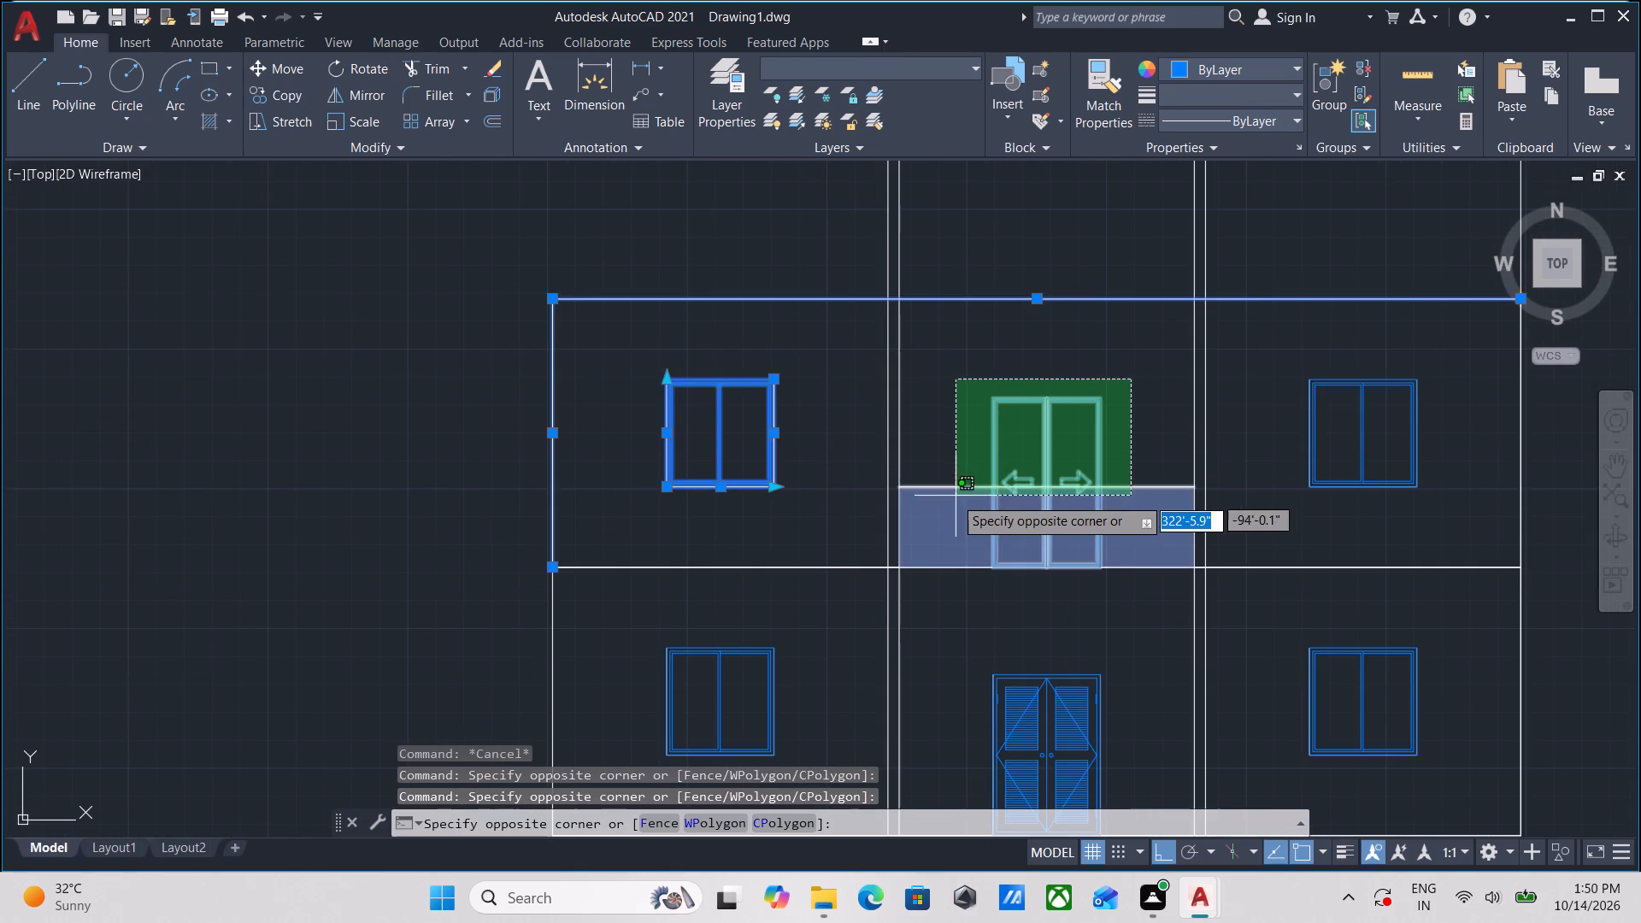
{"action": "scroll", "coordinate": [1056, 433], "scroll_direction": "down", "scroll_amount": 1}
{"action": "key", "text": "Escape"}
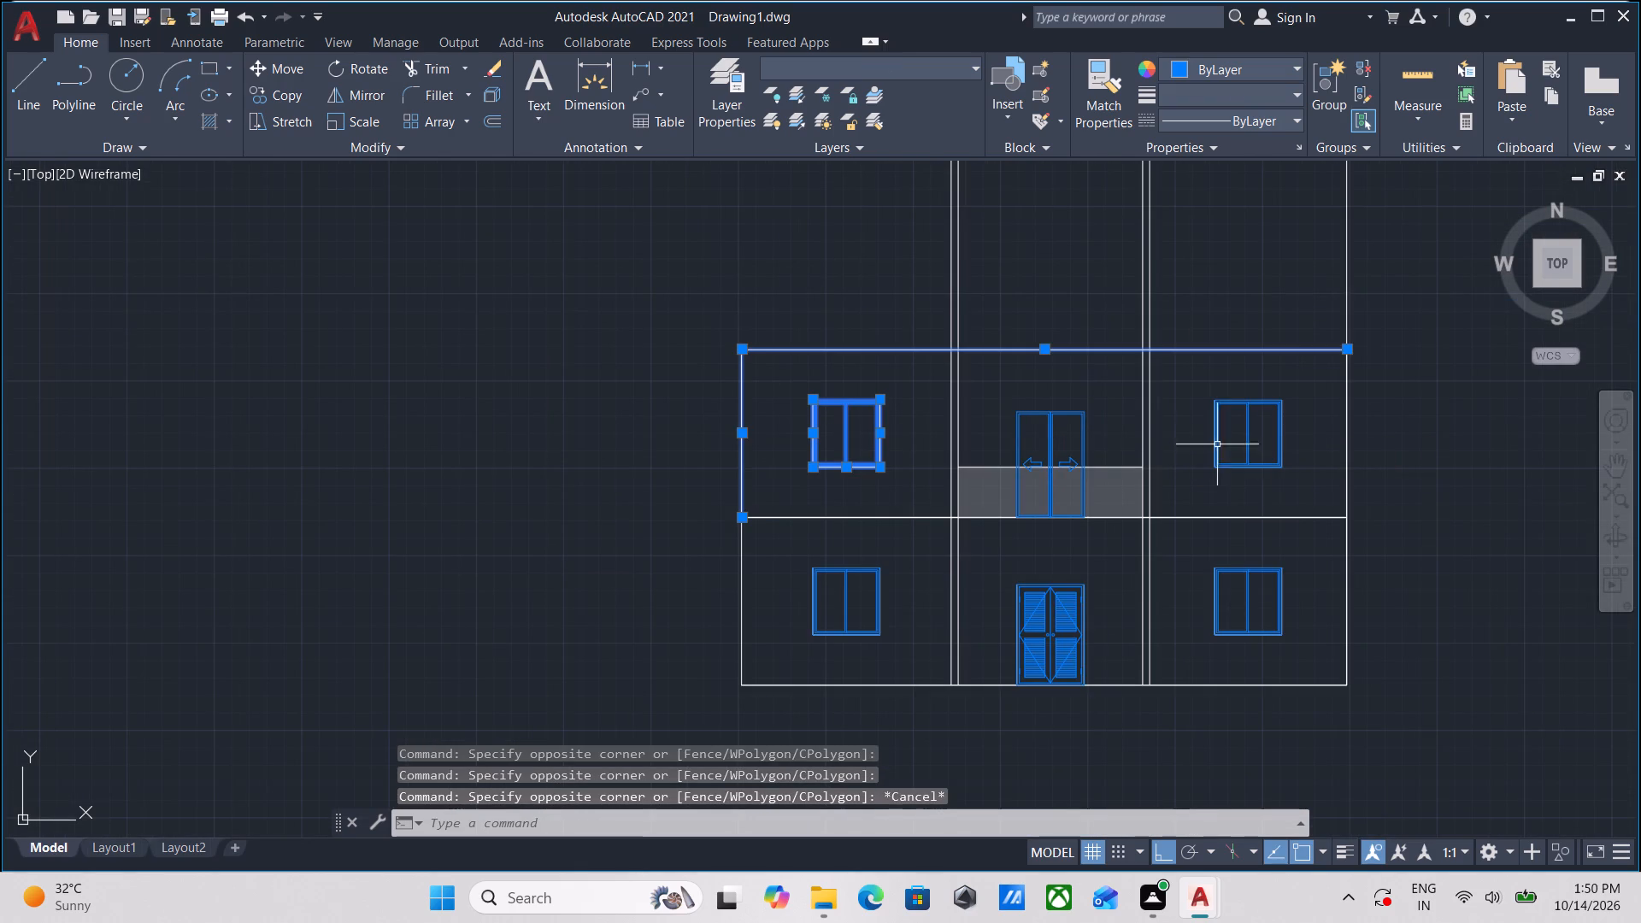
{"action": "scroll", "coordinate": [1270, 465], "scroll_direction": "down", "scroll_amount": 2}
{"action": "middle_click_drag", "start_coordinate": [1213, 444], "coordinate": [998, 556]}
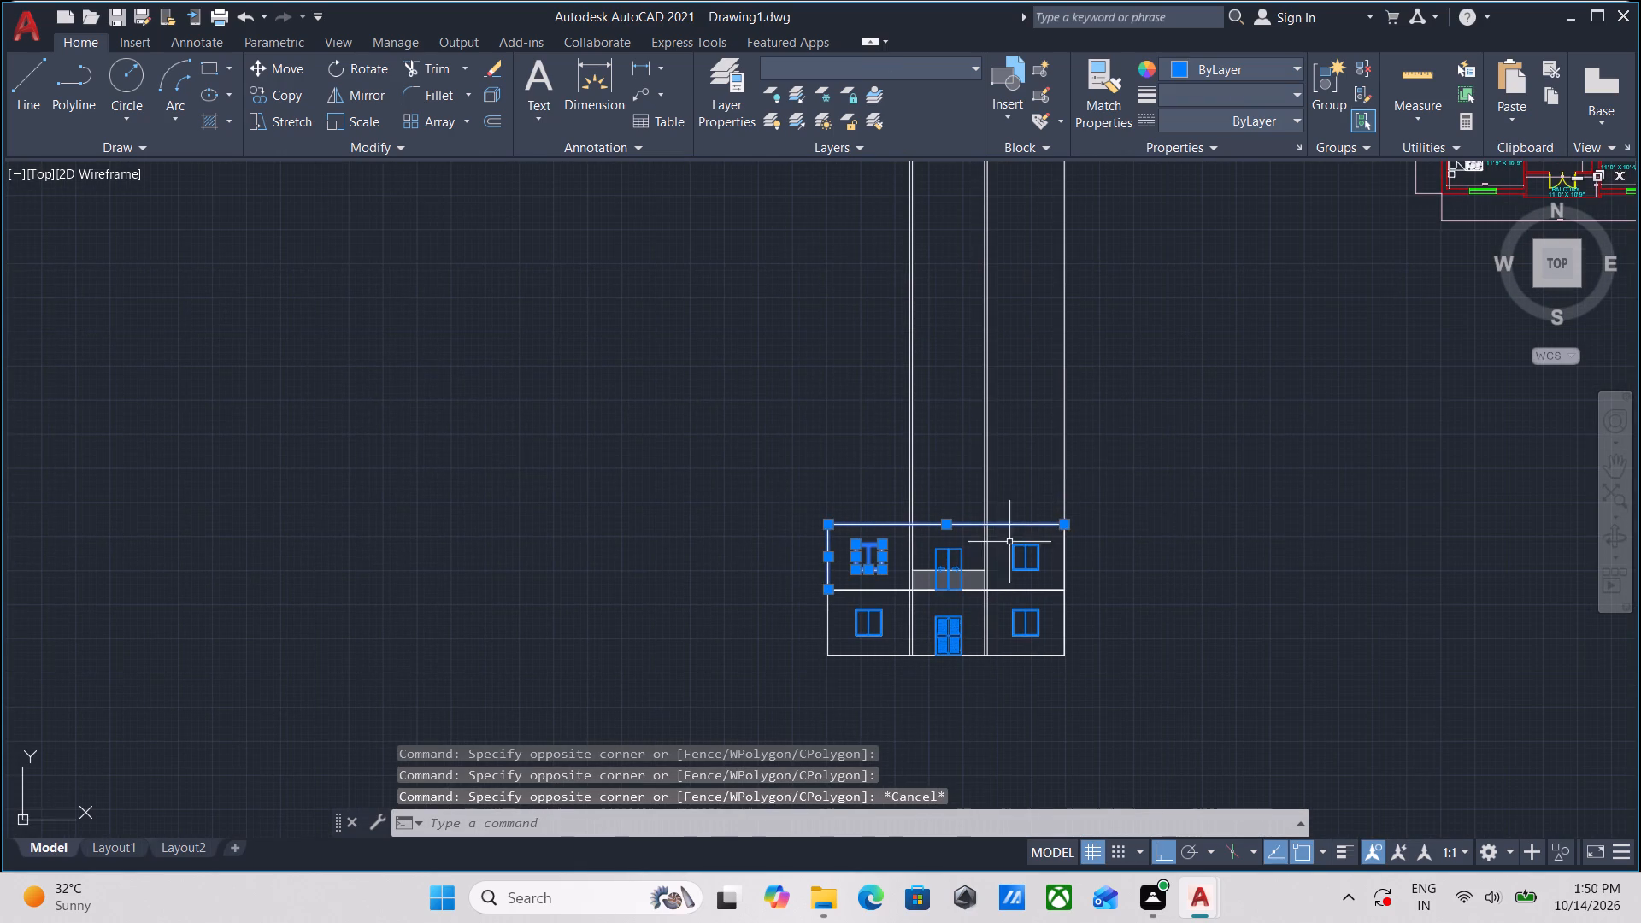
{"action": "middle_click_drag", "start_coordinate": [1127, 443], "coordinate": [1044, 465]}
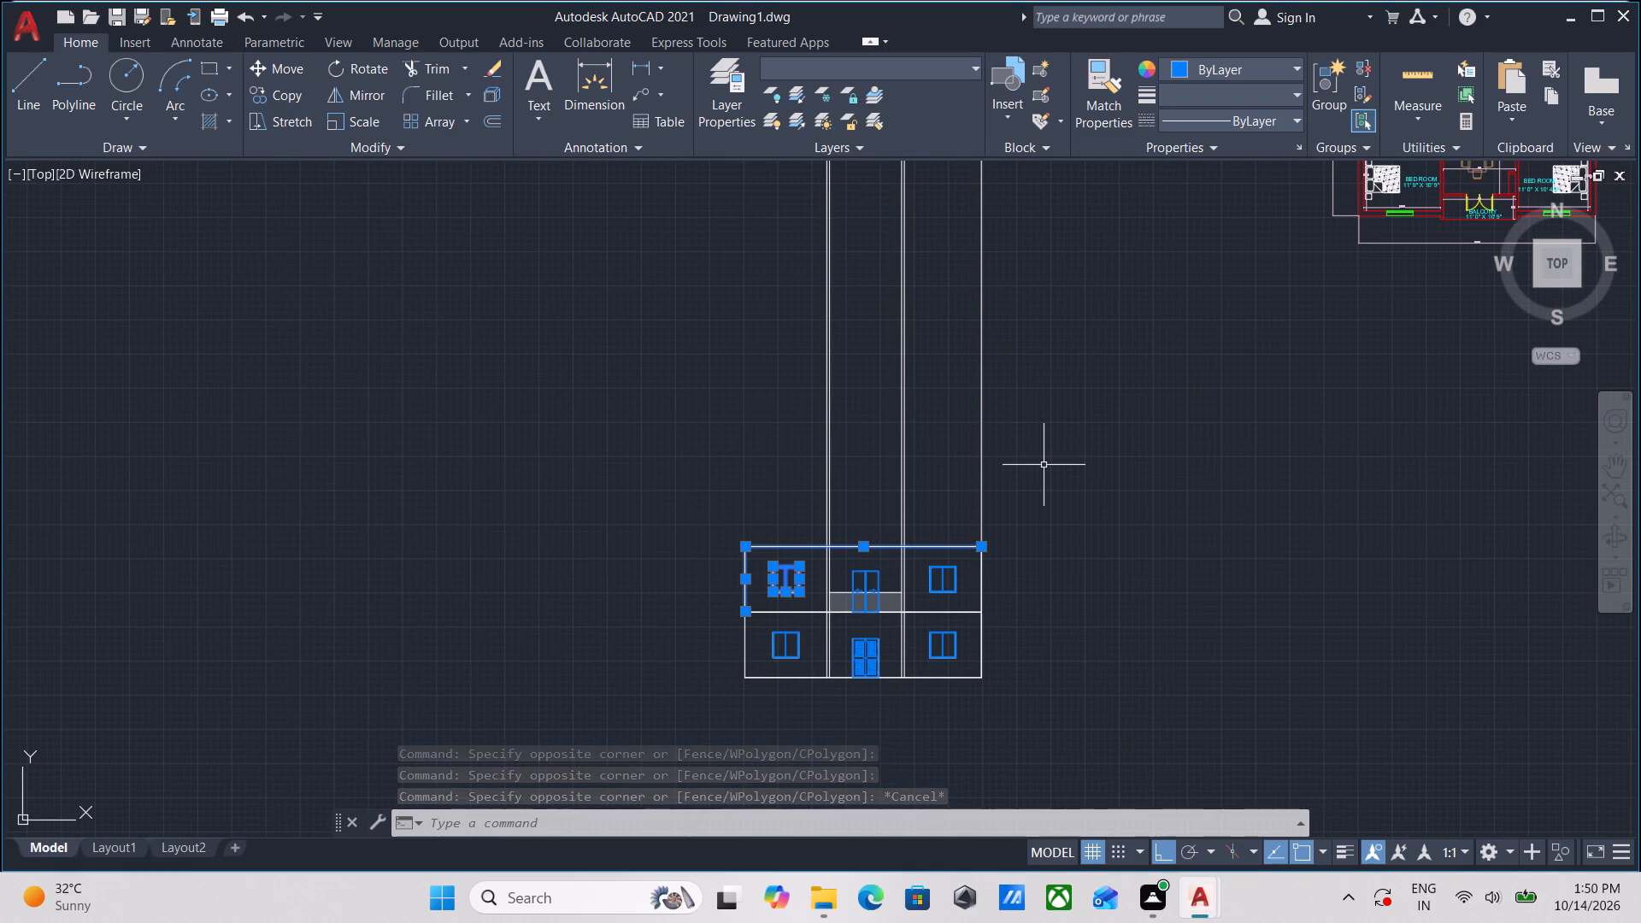
Trim the four central vertical guide lines and the right wall's guide line above the upper storey's top line.
{"action": "type", "text": "TR"}
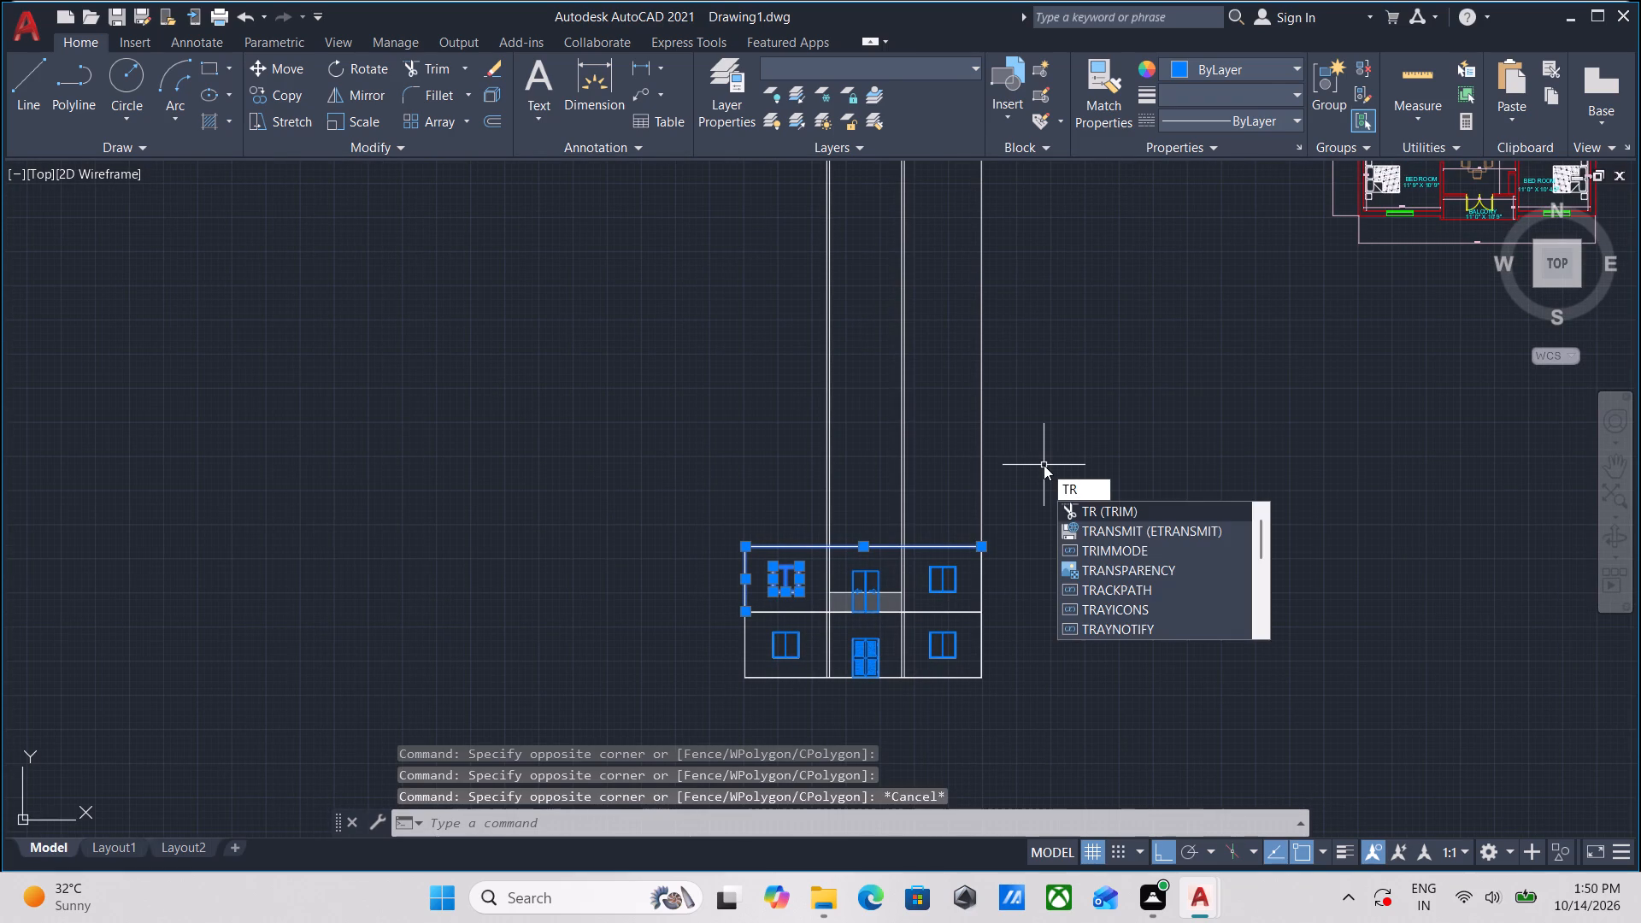
{"action": "key", "text": "Escape"}
{"action": "key", "text": "Escape"}
{"action": "type", "text": "TR"}
{"action": "key", "text": "Return"}
{"action": "left_click", "coordinate": [1041, 476]}
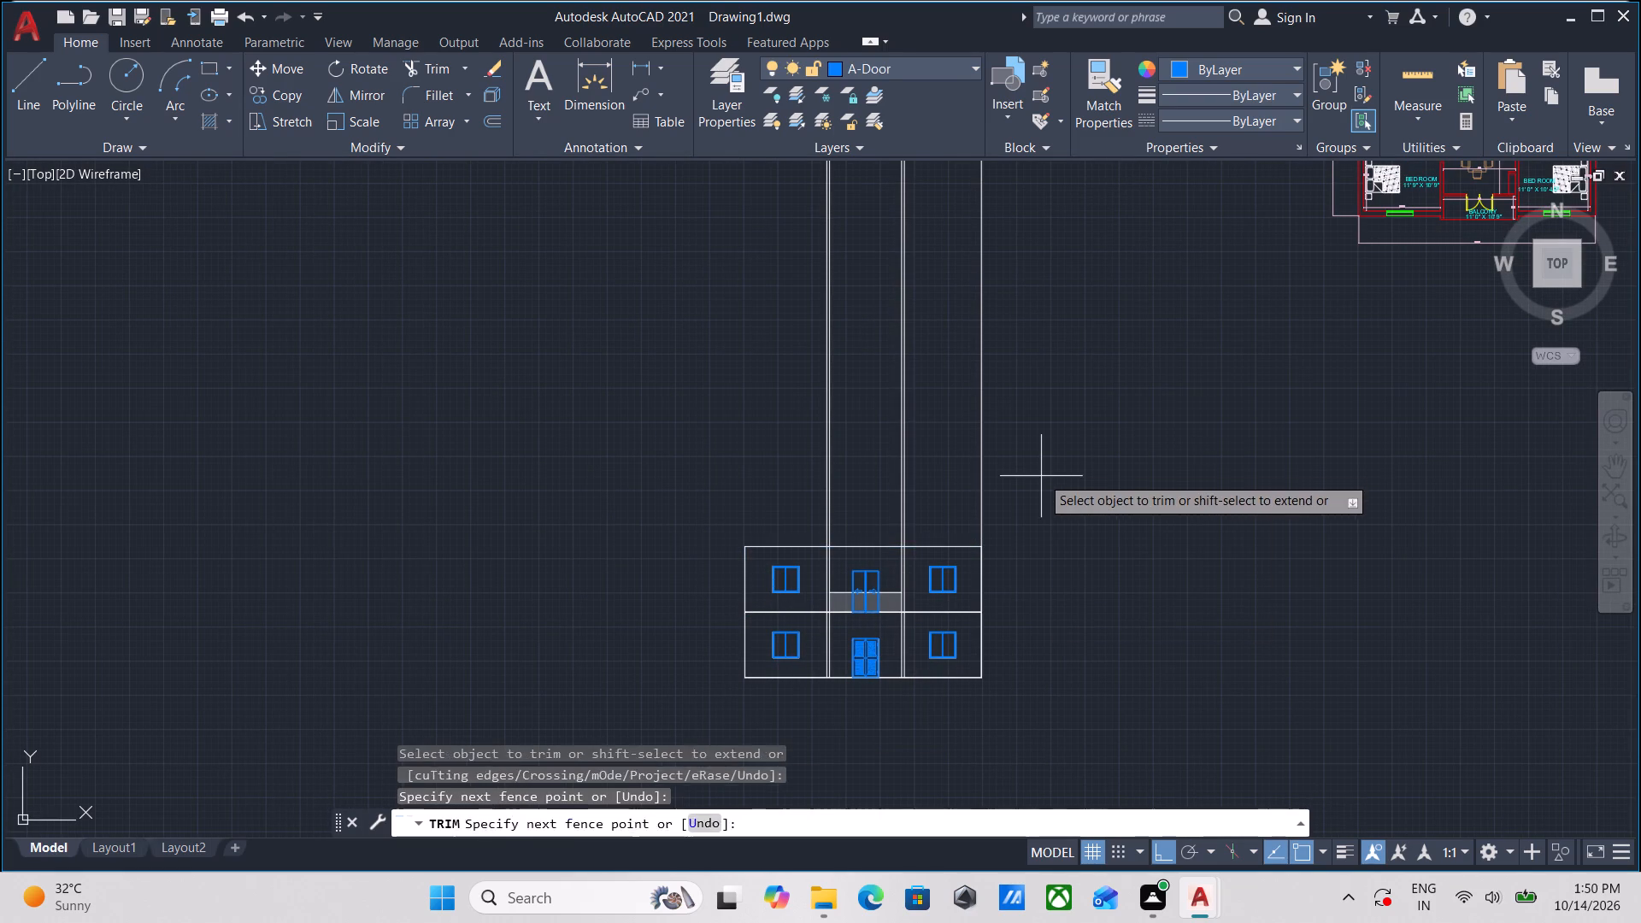
{"action": "left_click", "coordinate": [632, 479]}
{"action": "scroll", "coordinate": [1012, 574], "scroll_direction": "up", "scroll_amount": 2}
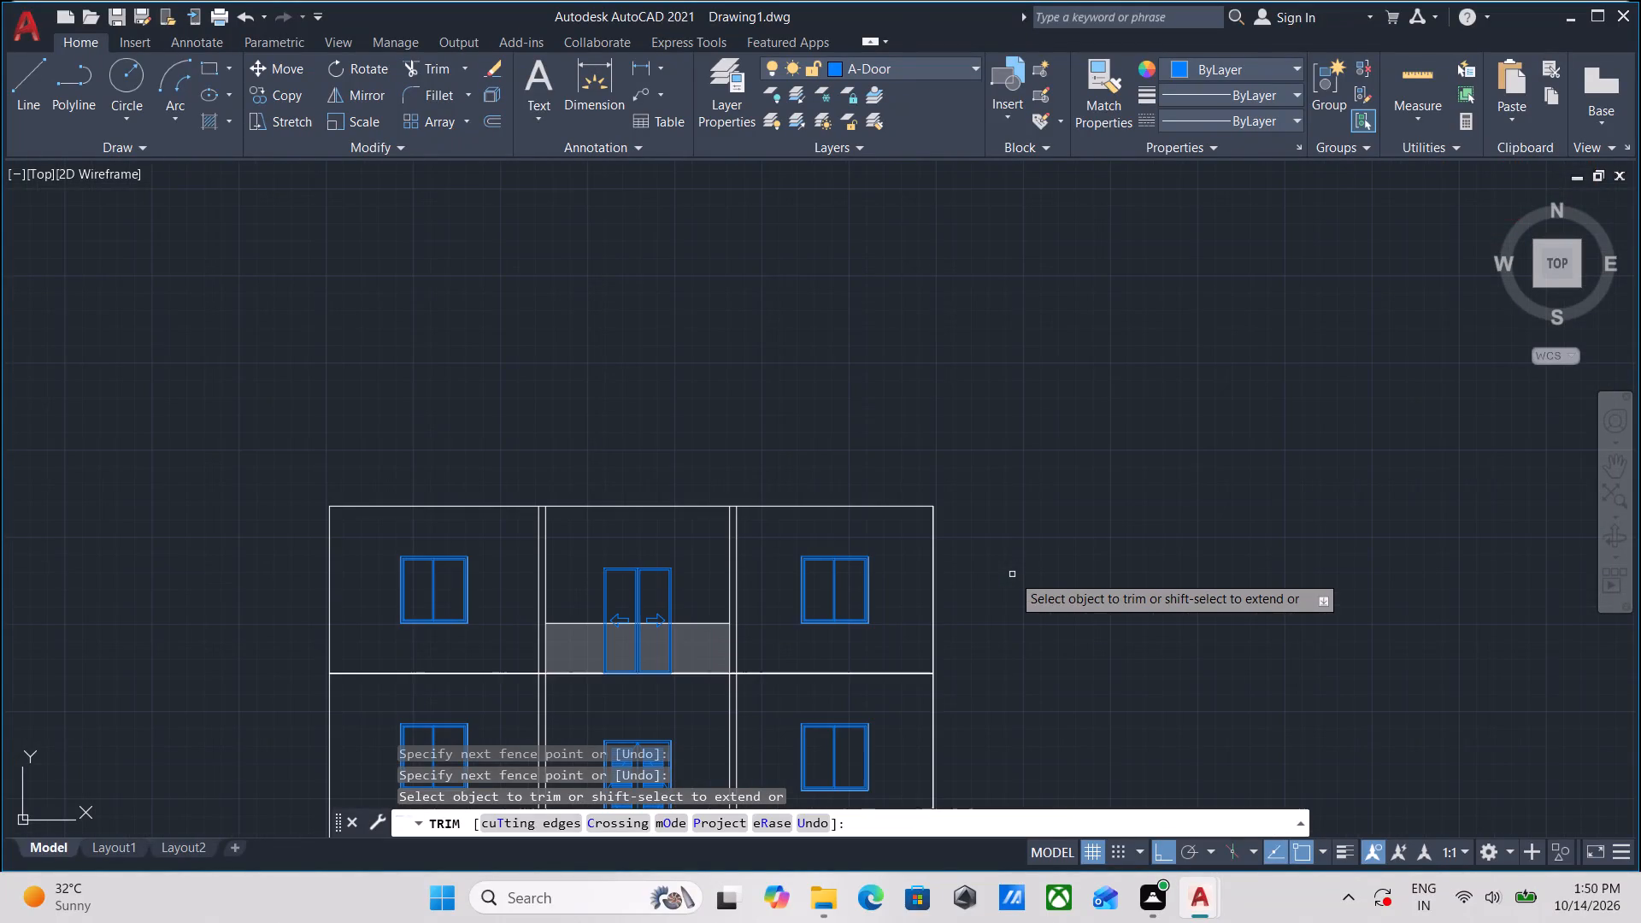
{"action": "key", "text": "Escape"}
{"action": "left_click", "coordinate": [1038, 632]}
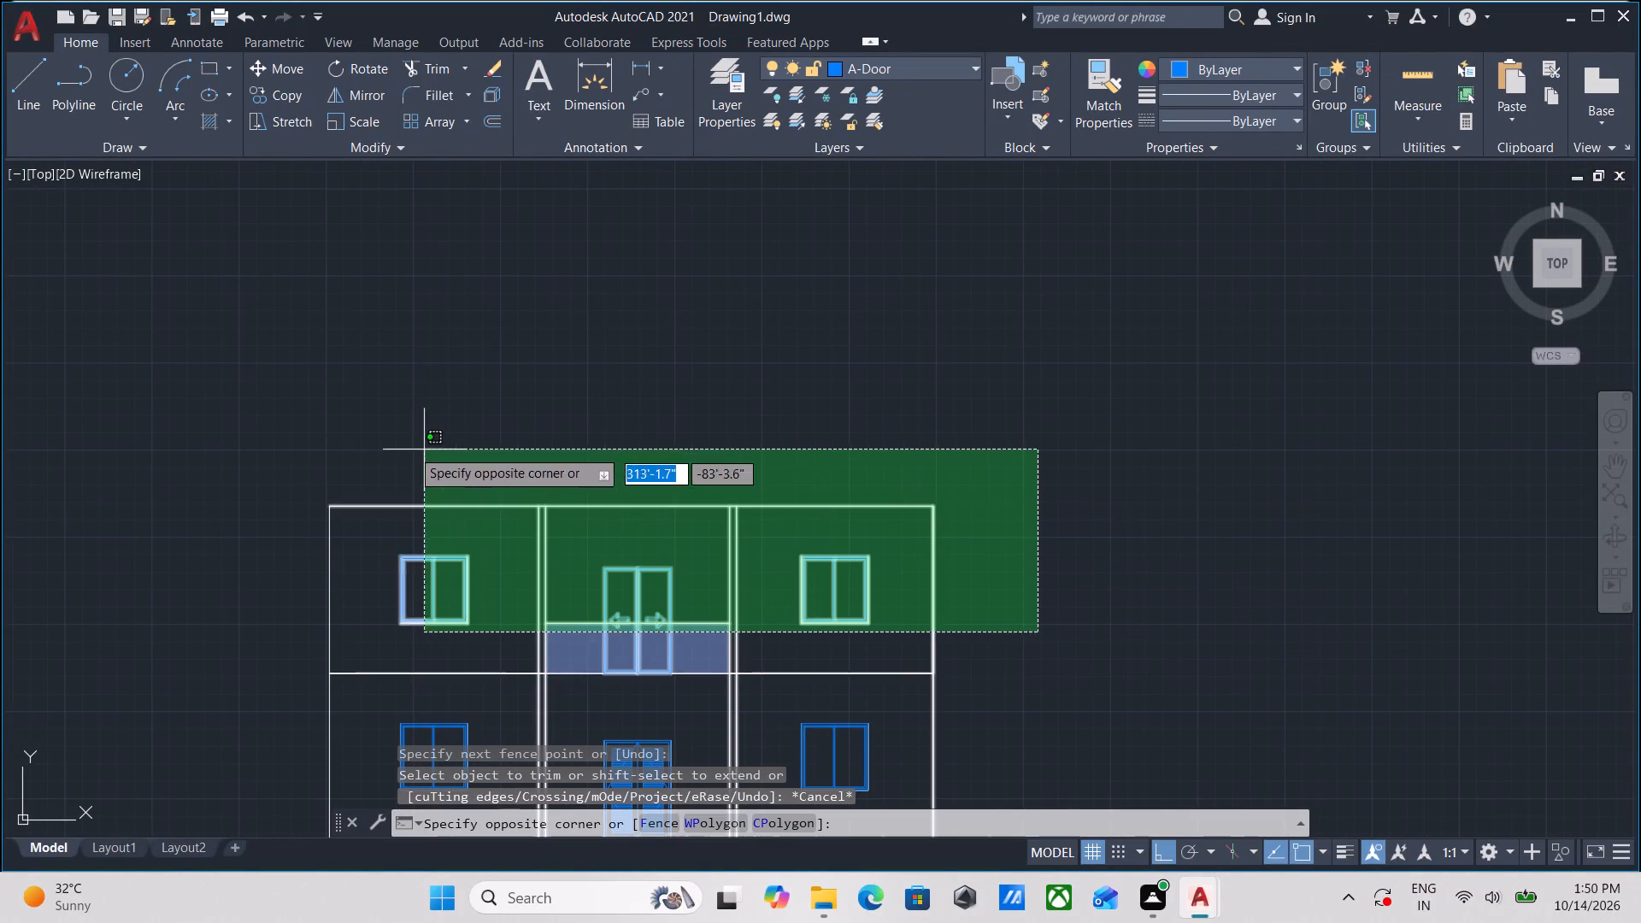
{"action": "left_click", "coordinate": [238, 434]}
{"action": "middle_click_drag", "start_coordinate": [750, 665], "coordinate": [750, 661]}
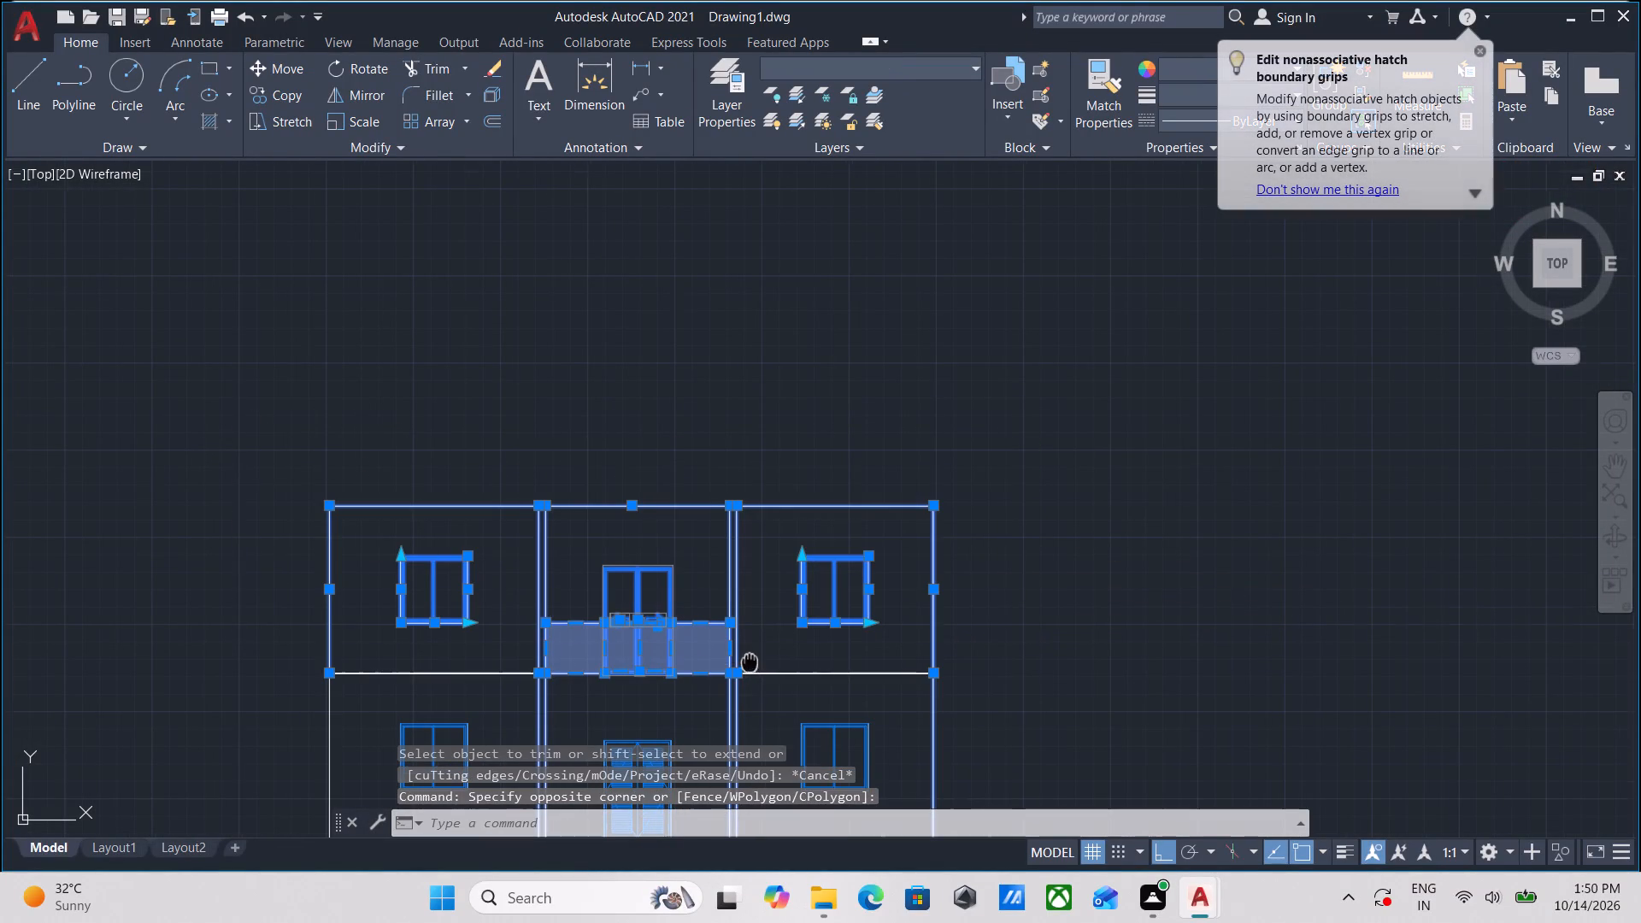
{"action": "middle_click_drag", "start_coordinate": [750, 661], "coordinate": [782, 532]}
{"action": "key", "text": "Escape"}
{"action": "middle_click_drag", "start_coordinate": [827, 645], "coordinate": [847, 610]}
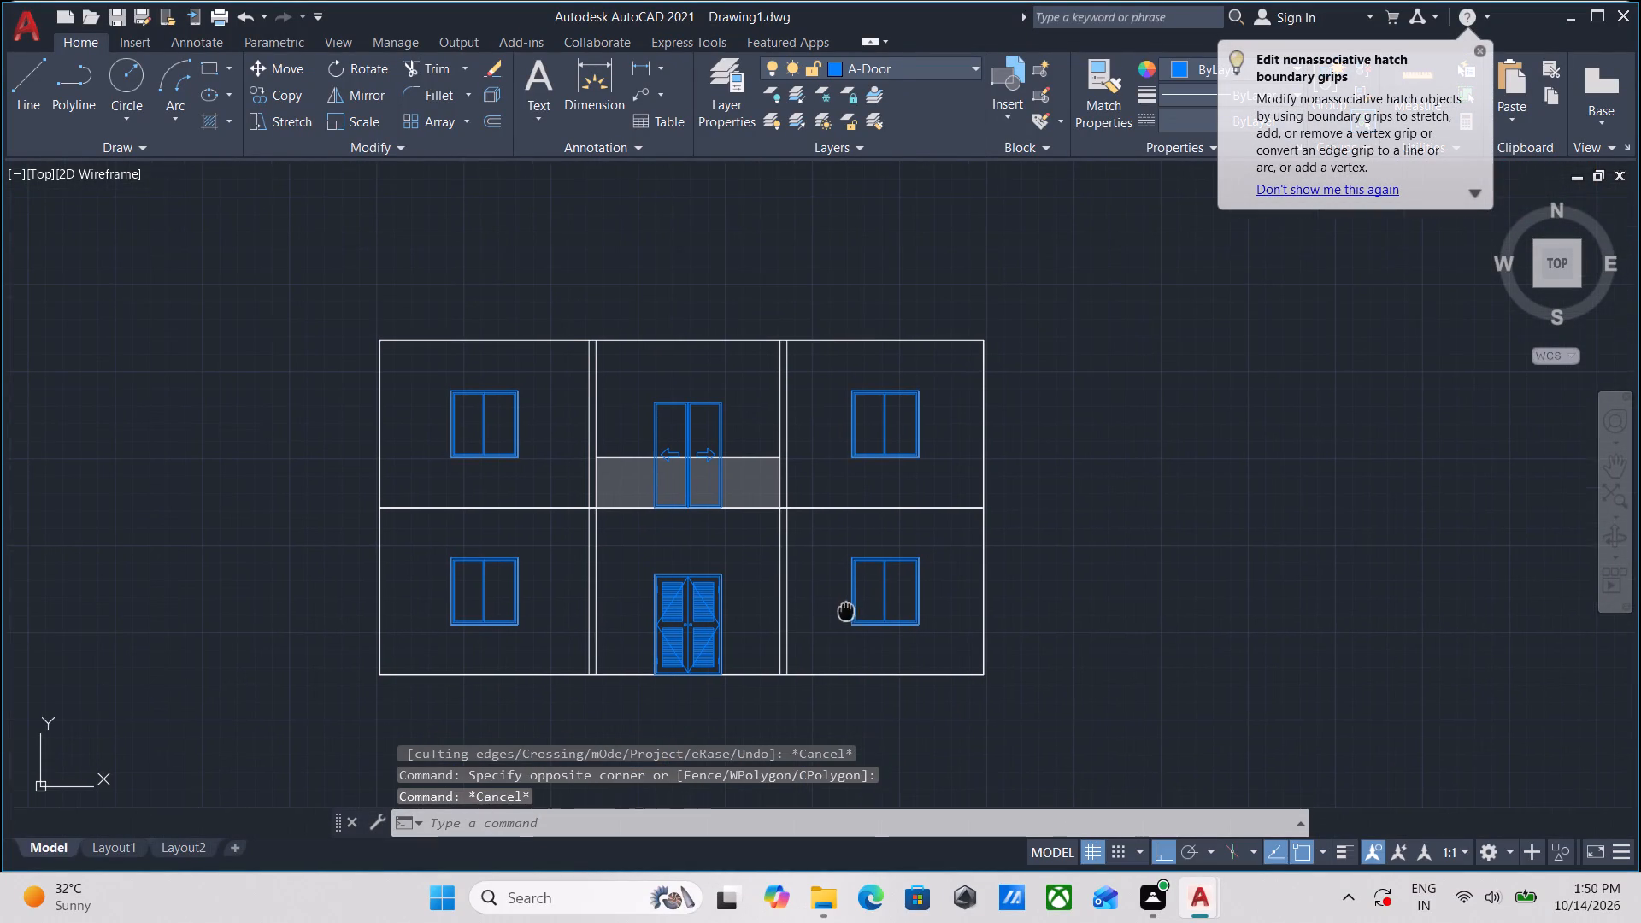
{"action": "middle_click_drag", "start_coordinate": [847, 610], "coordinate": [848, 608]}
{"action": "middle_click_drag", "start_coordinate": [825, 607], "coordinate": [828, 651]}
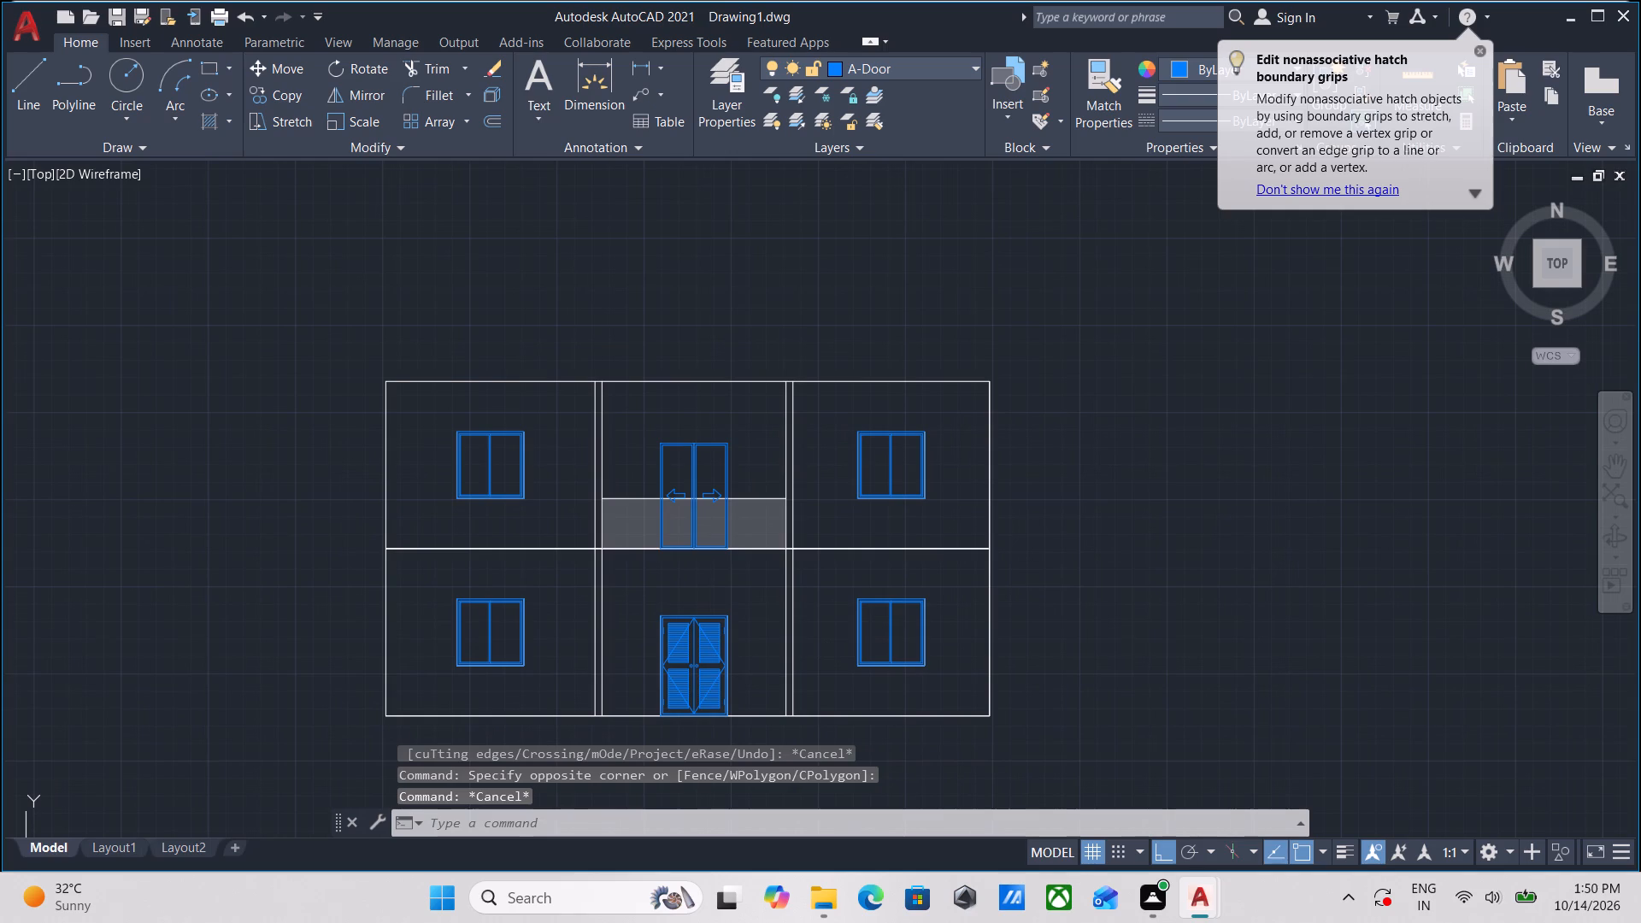
Trim the four central vertical lines within the ground storey, between the ground line and the floor line above.
{"action": "type", "text": "TR"}
{"action": "key", "text": "Return"}
{"action": "left_click", "coordinate": [827, 588]}
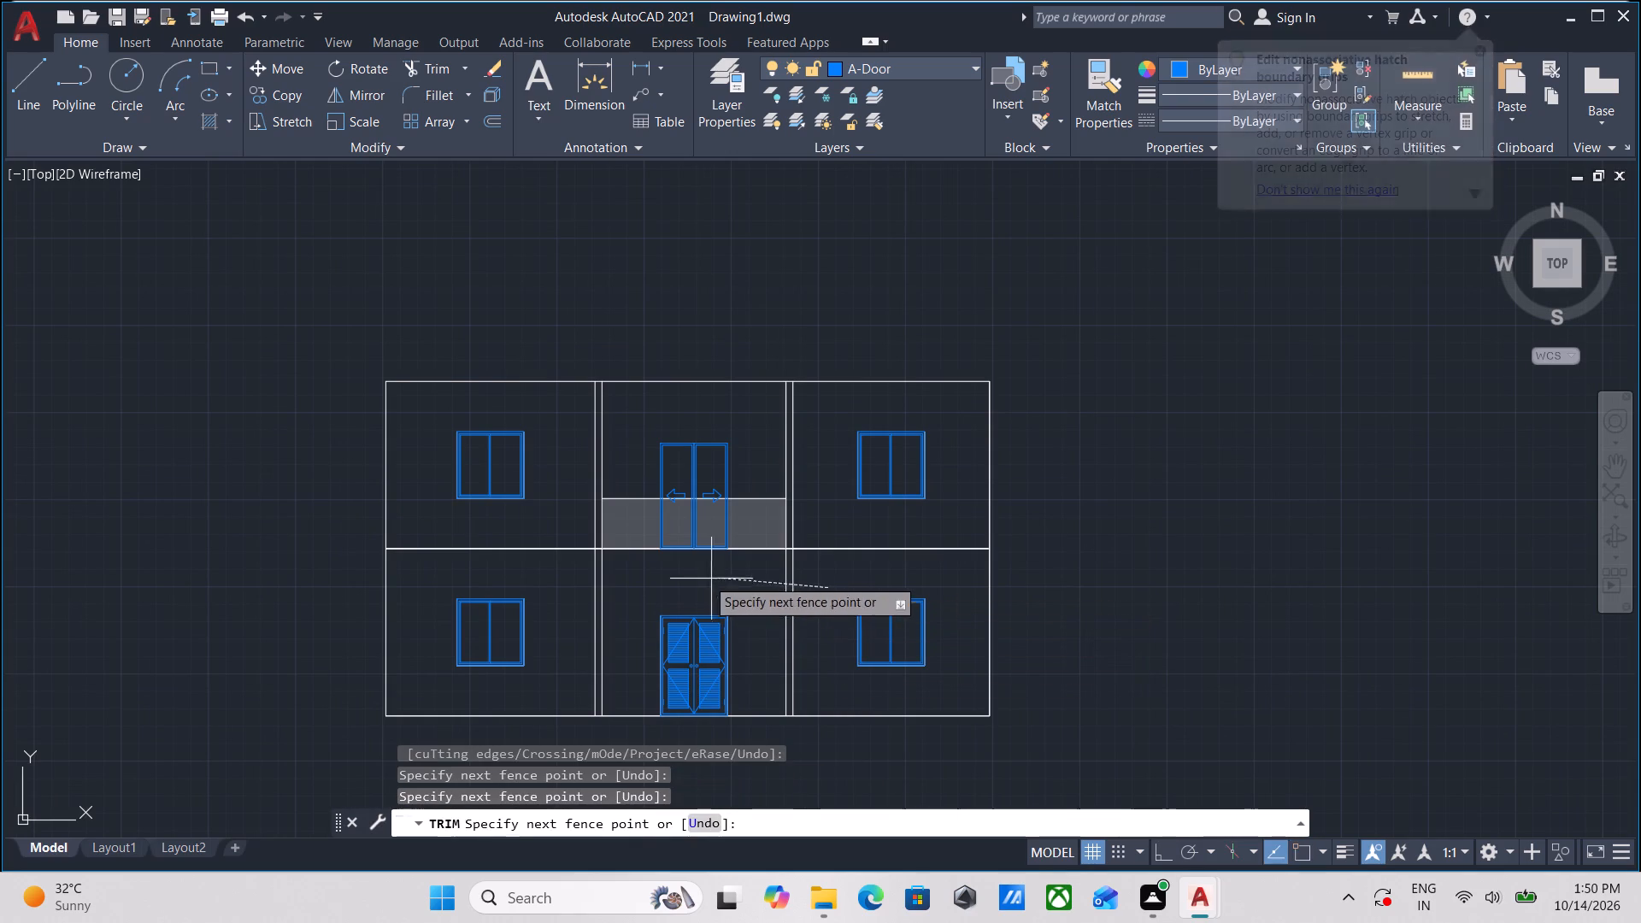
{"action": "left_click", "coordinate": [548, 579]}
{"action": "key", "text": "Escape"}
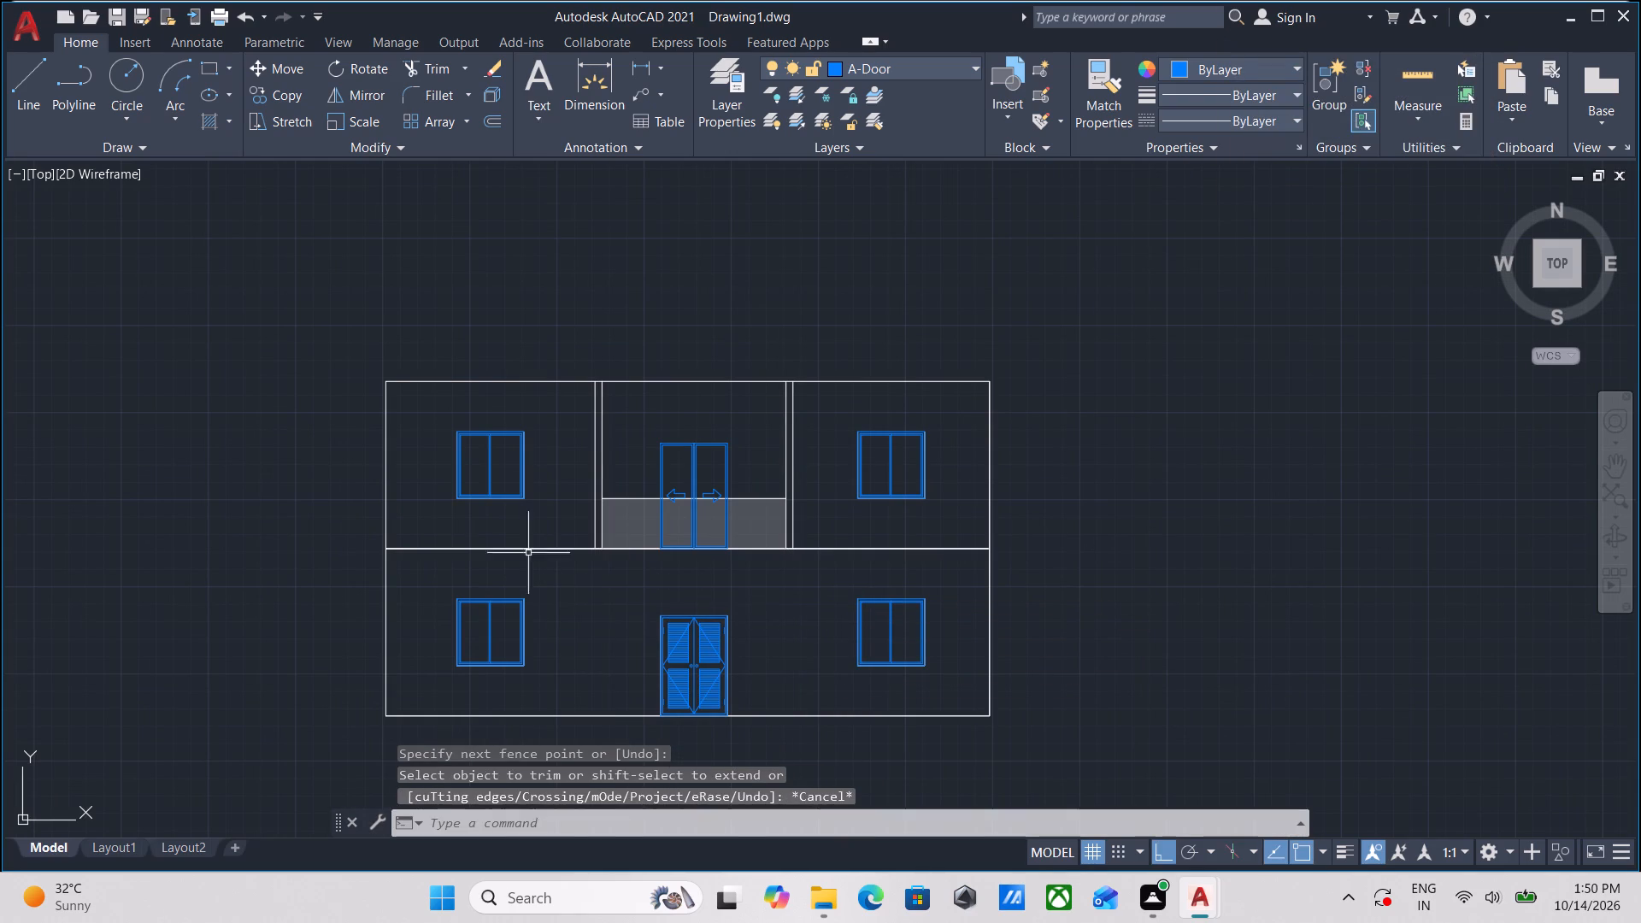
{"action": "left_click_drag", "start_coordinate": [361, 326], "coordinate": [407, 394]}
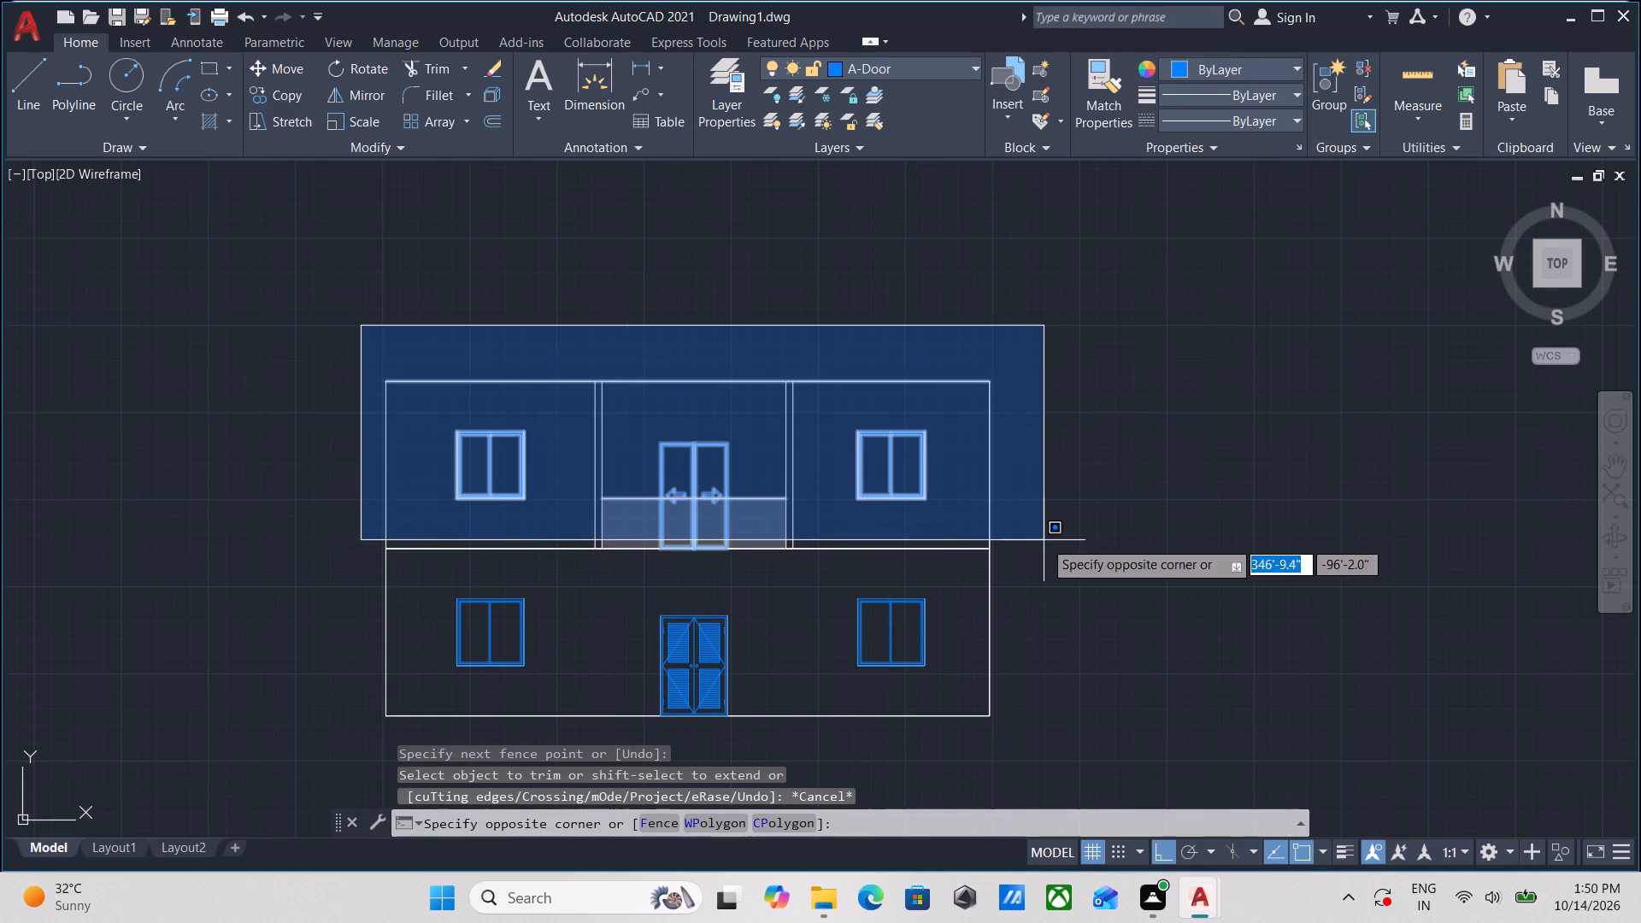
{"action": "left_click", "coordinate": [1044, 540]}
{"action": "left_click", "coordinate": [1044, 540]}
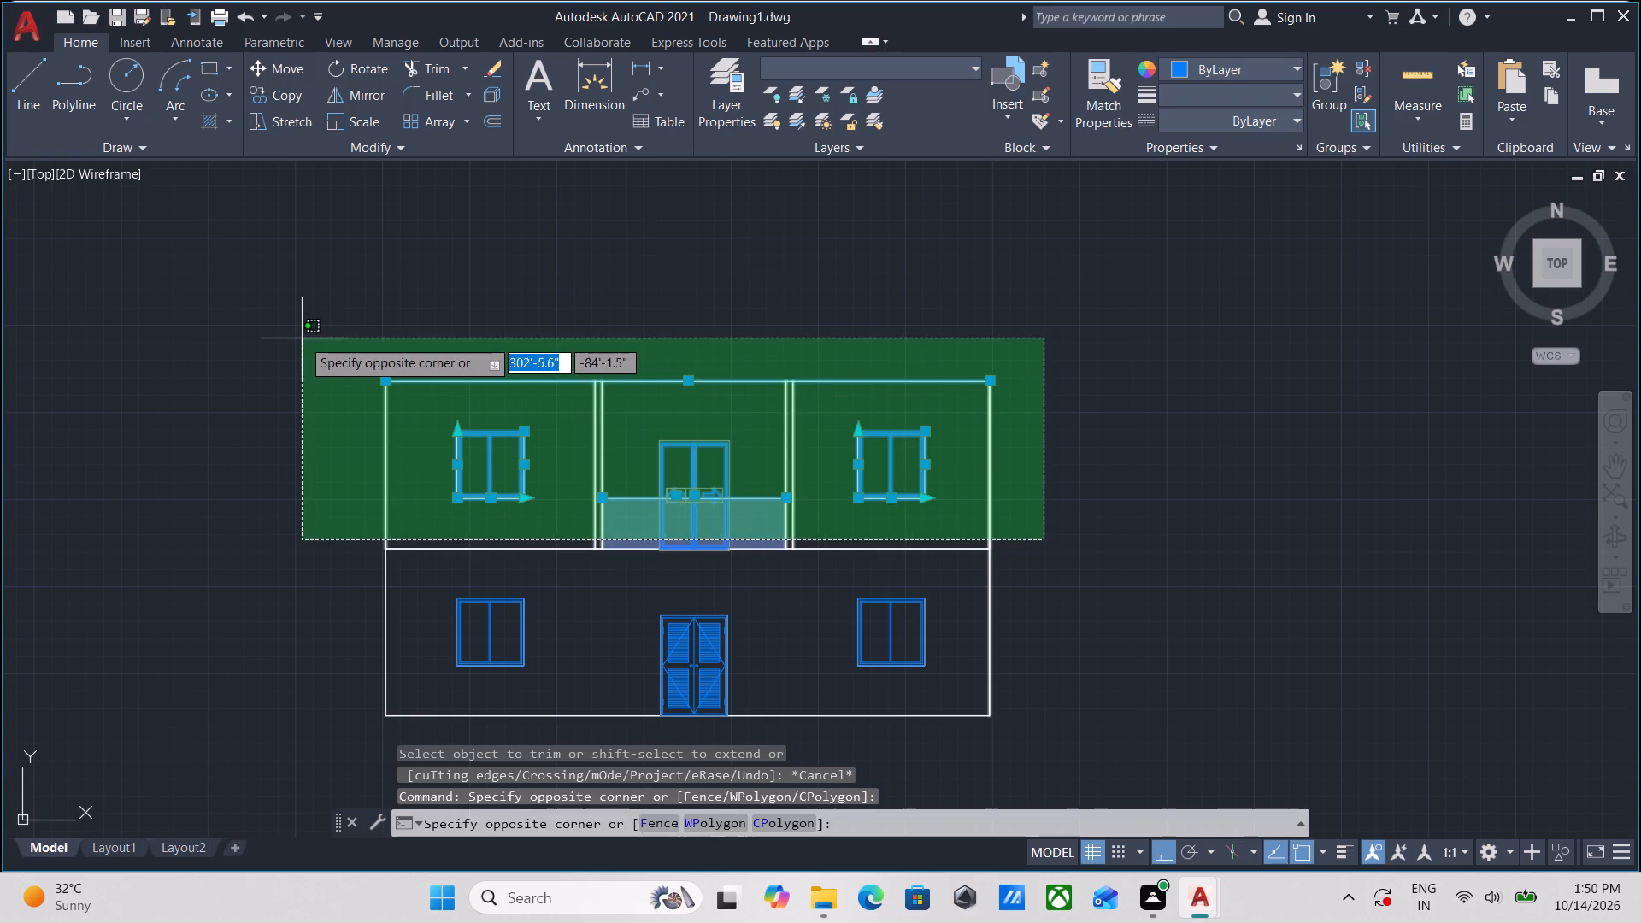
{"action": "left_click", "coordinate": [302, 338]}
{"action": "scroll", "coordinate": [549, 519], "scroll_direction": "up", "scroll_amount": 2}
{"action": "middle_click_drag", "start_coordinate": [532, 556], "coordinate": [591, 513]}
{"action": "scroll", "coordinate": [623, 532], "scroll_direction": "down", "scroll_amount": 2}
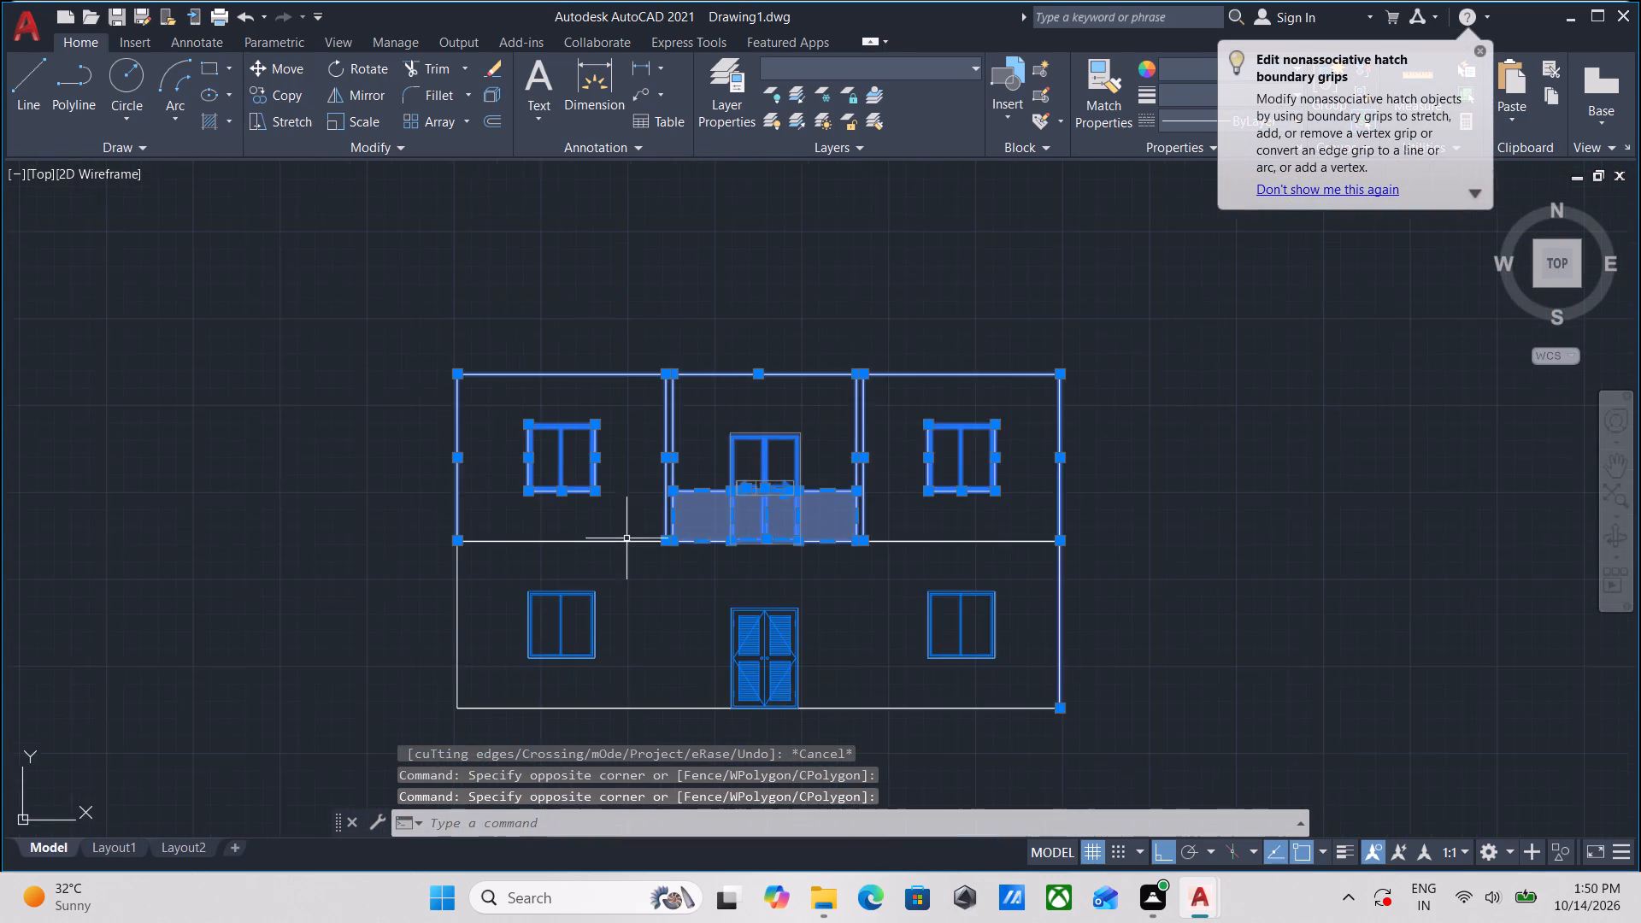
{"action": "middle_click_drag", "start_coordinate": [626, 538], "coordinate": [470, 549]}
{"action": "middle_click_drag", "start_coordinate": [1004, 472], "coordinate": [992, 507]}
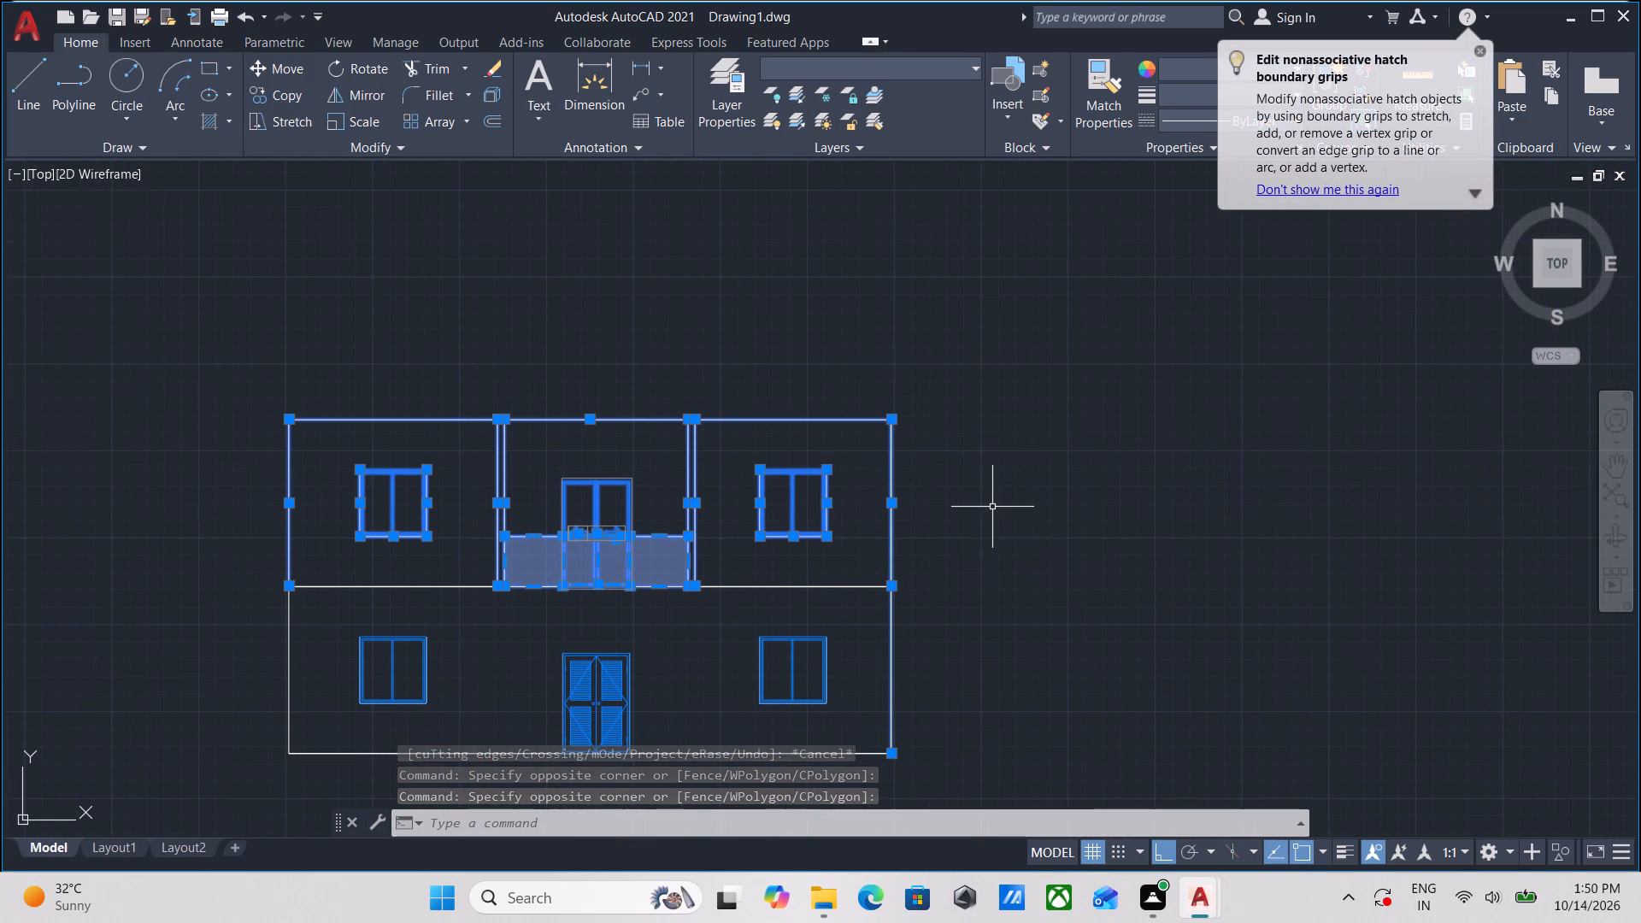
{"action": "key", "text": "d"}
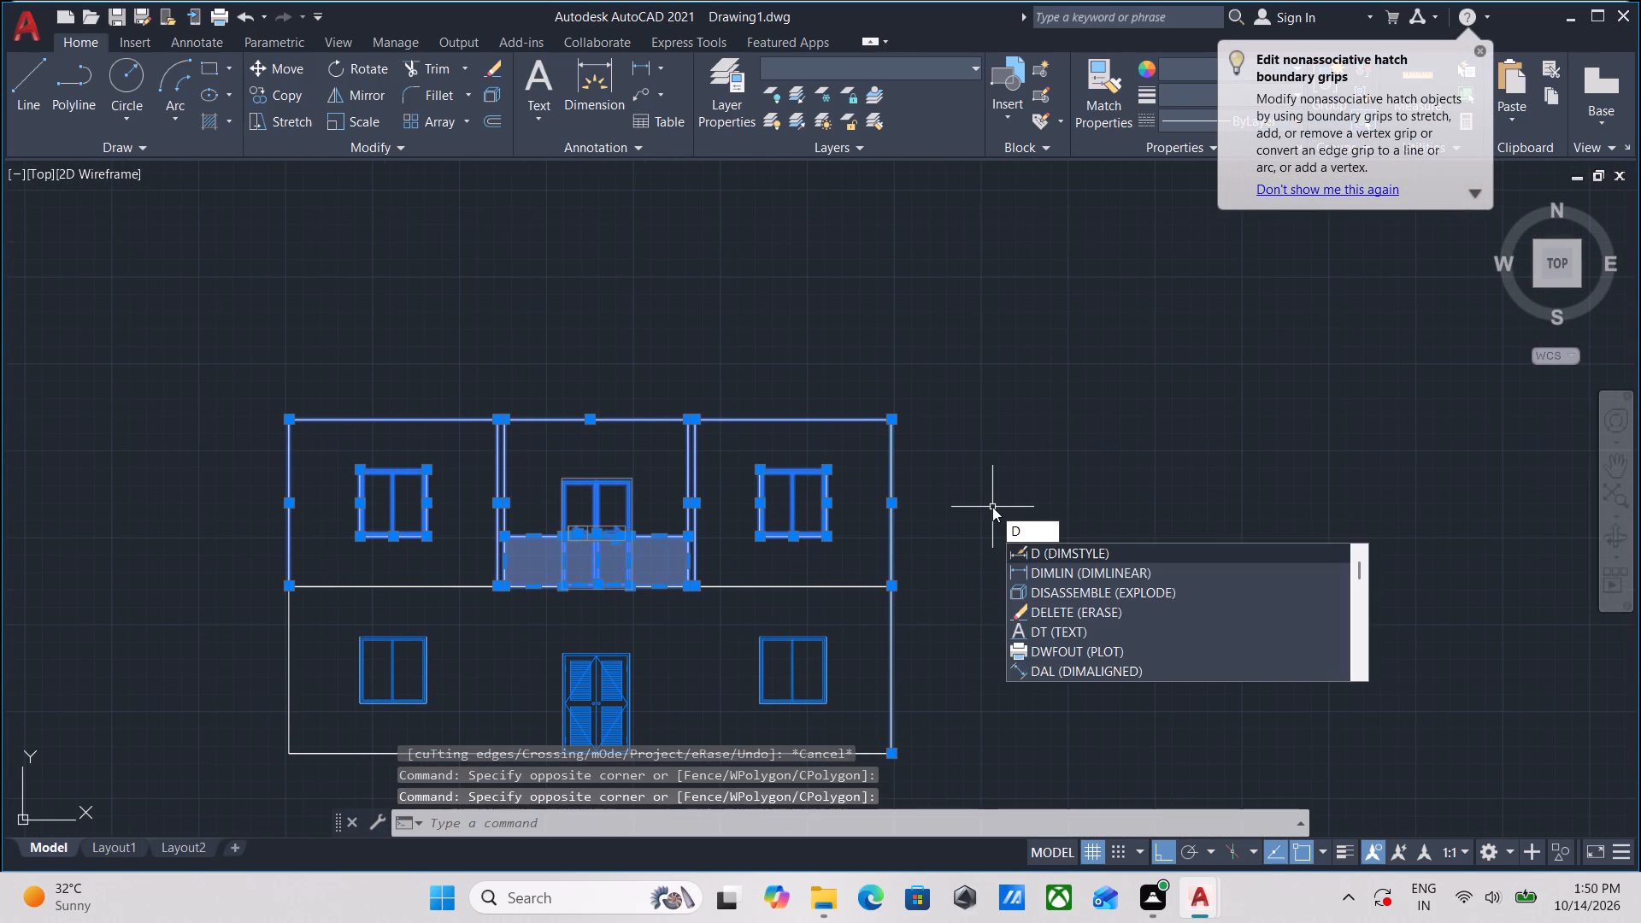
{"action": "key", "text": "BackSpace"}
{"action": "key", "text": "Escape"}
Select the upper storey's walls, windows and sliding door, and stretch the right wall line's lower end up to the floor line.
{"action": "left_click", "coordinate": [989, 520]}
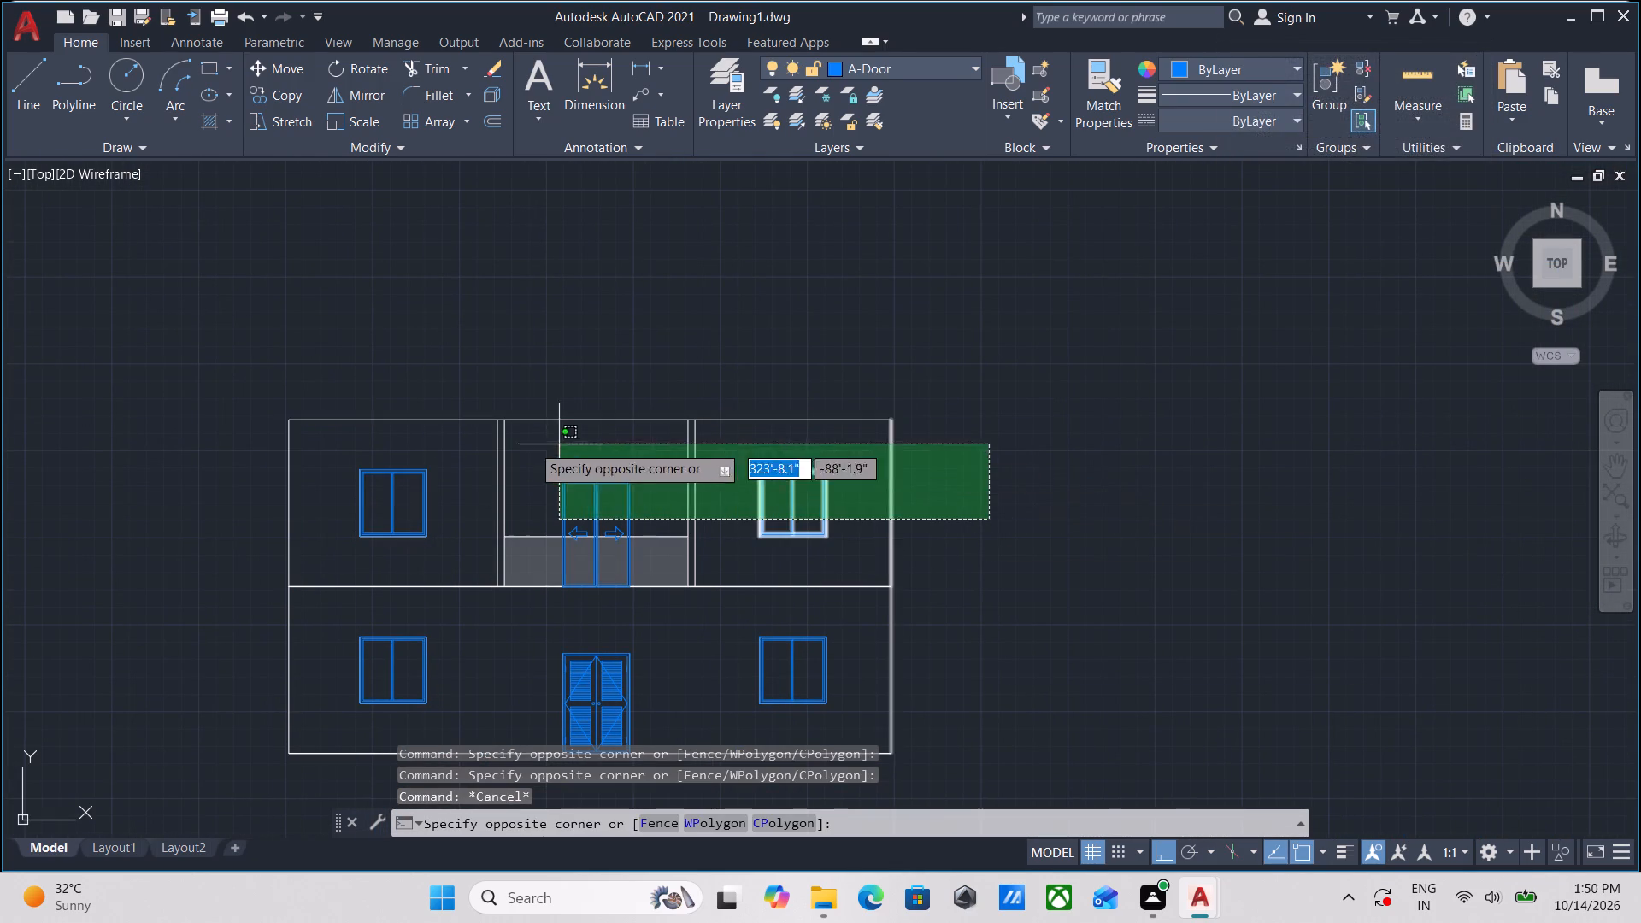
{"action": "left_click", "coordinate": [147, 313]}
{"action": "scroll", "coordinate": [477, 621], "scroll_direction": "up", "scroll_amount": 1}
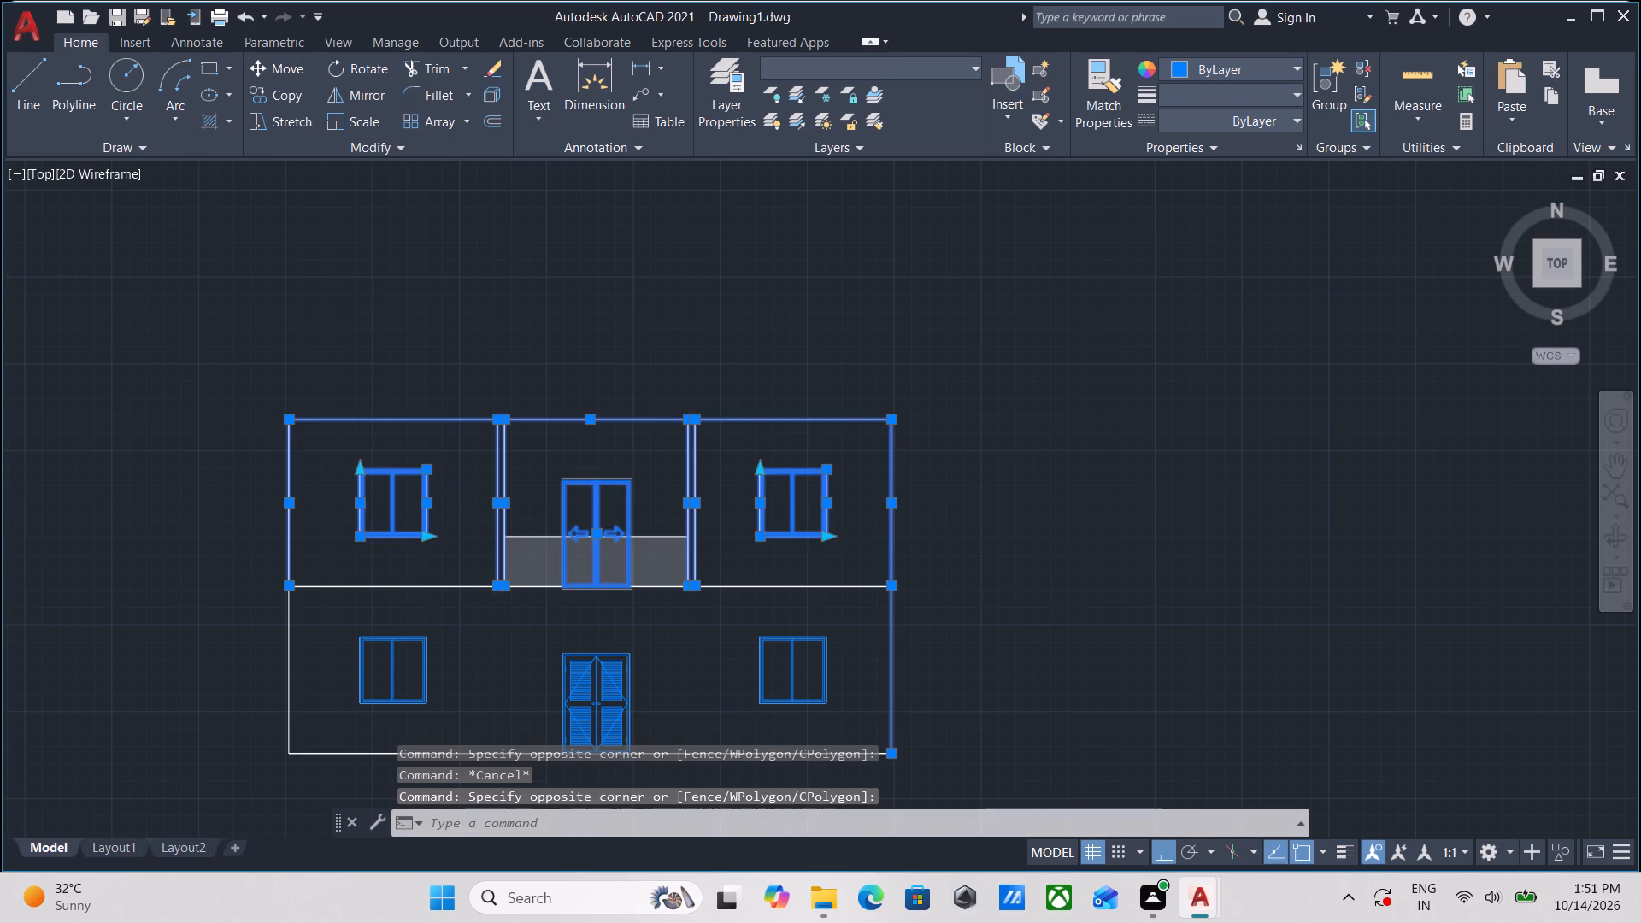
{"action": "scroll", "coordinate": [477, 621], "scroll_direction": "up", "scroll_amount": 1}
{"action": "scroll", "coordinate": [533, 579], "scroll_direction": "down", "scroll_amount": 2}
{"action": "scroll", "coordinate": [660, 510], "scroll_direction": "up", "scroll_amount": 2}
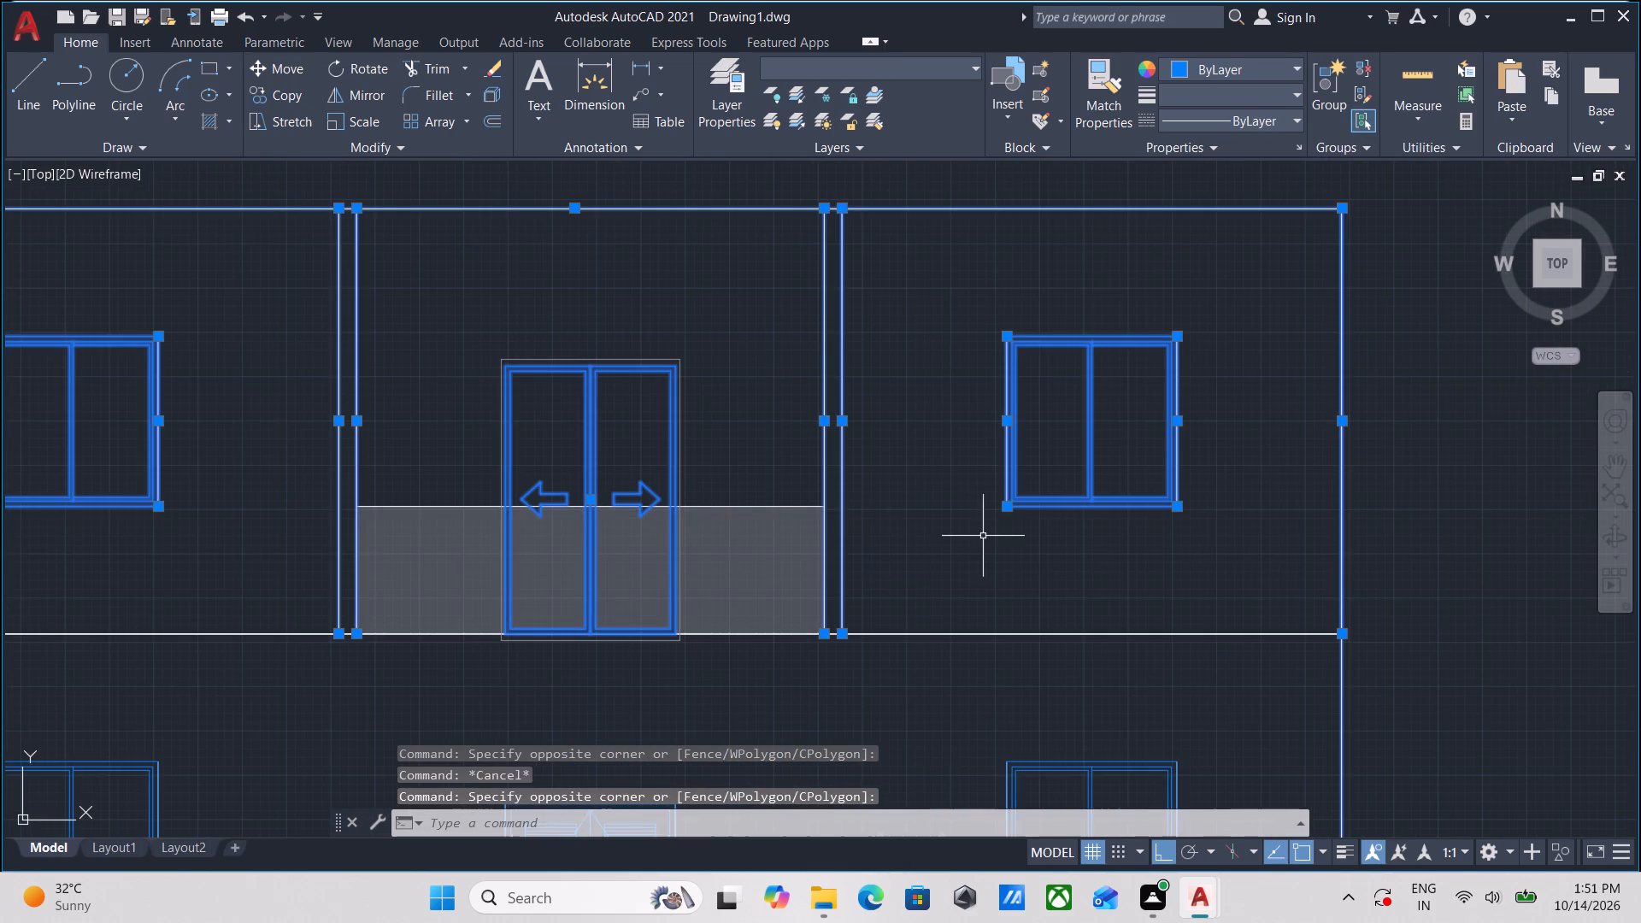
{"action": "middle_click_drag", "start_coordinate": [984, 536], "coordinate": [832, 520]}
{"action": "scroll", "coordinate": [832, 520], "scroll_direction": "down", "scroll_amount": 2}
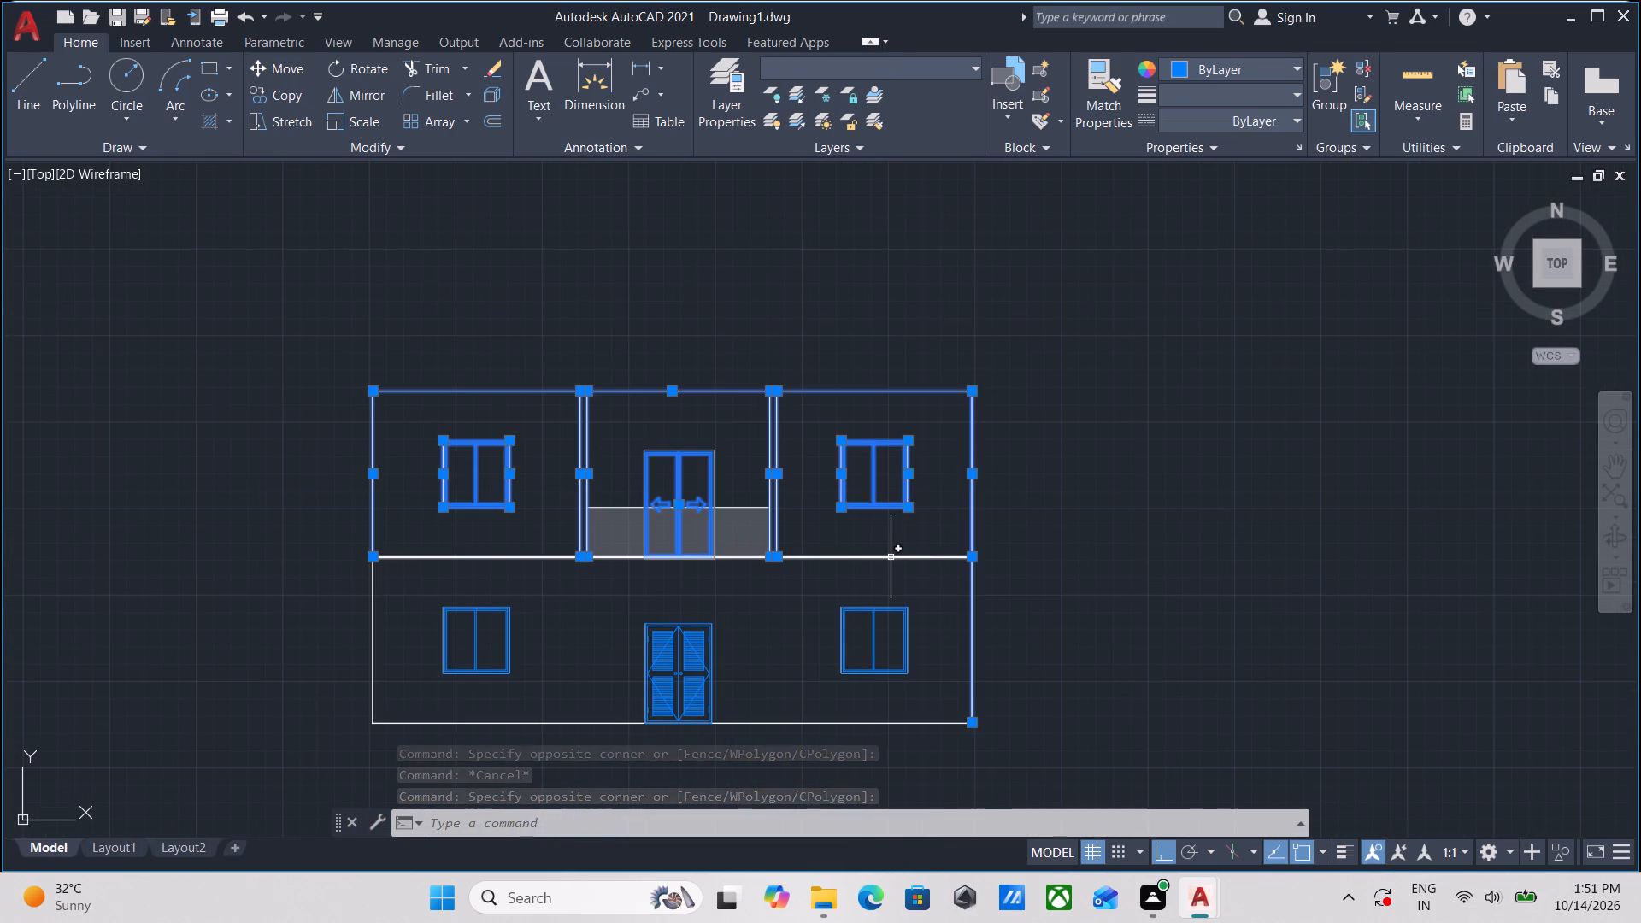
{"action": "left_click", "coordinate": [974, 725]}
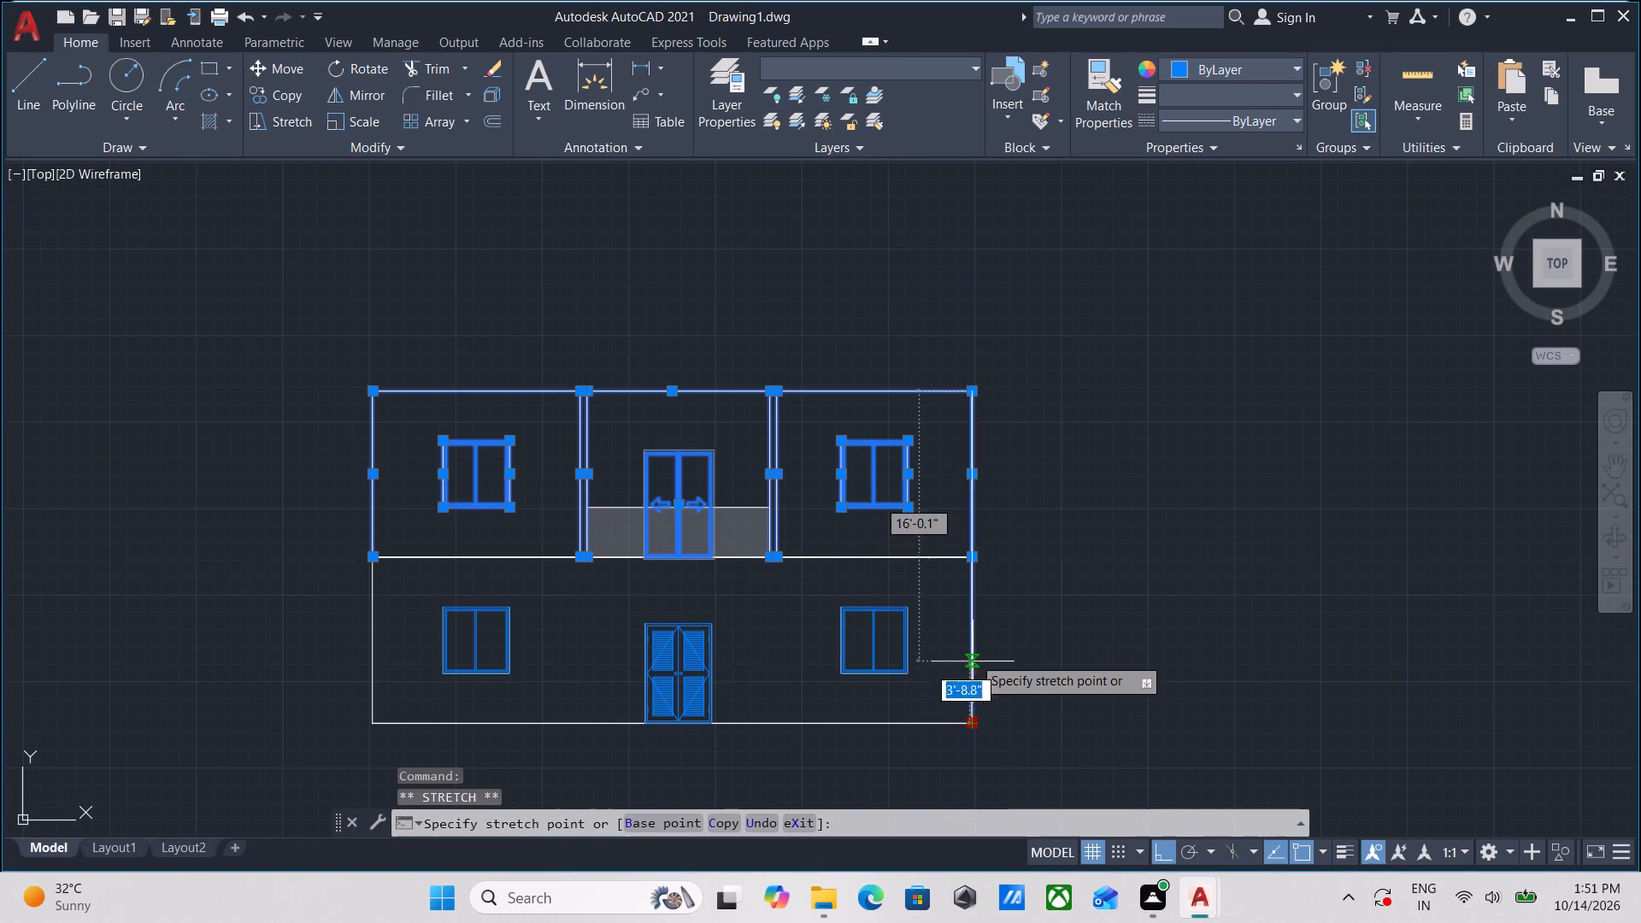
{"action": "left_click", "coordinate": [968, 557]}
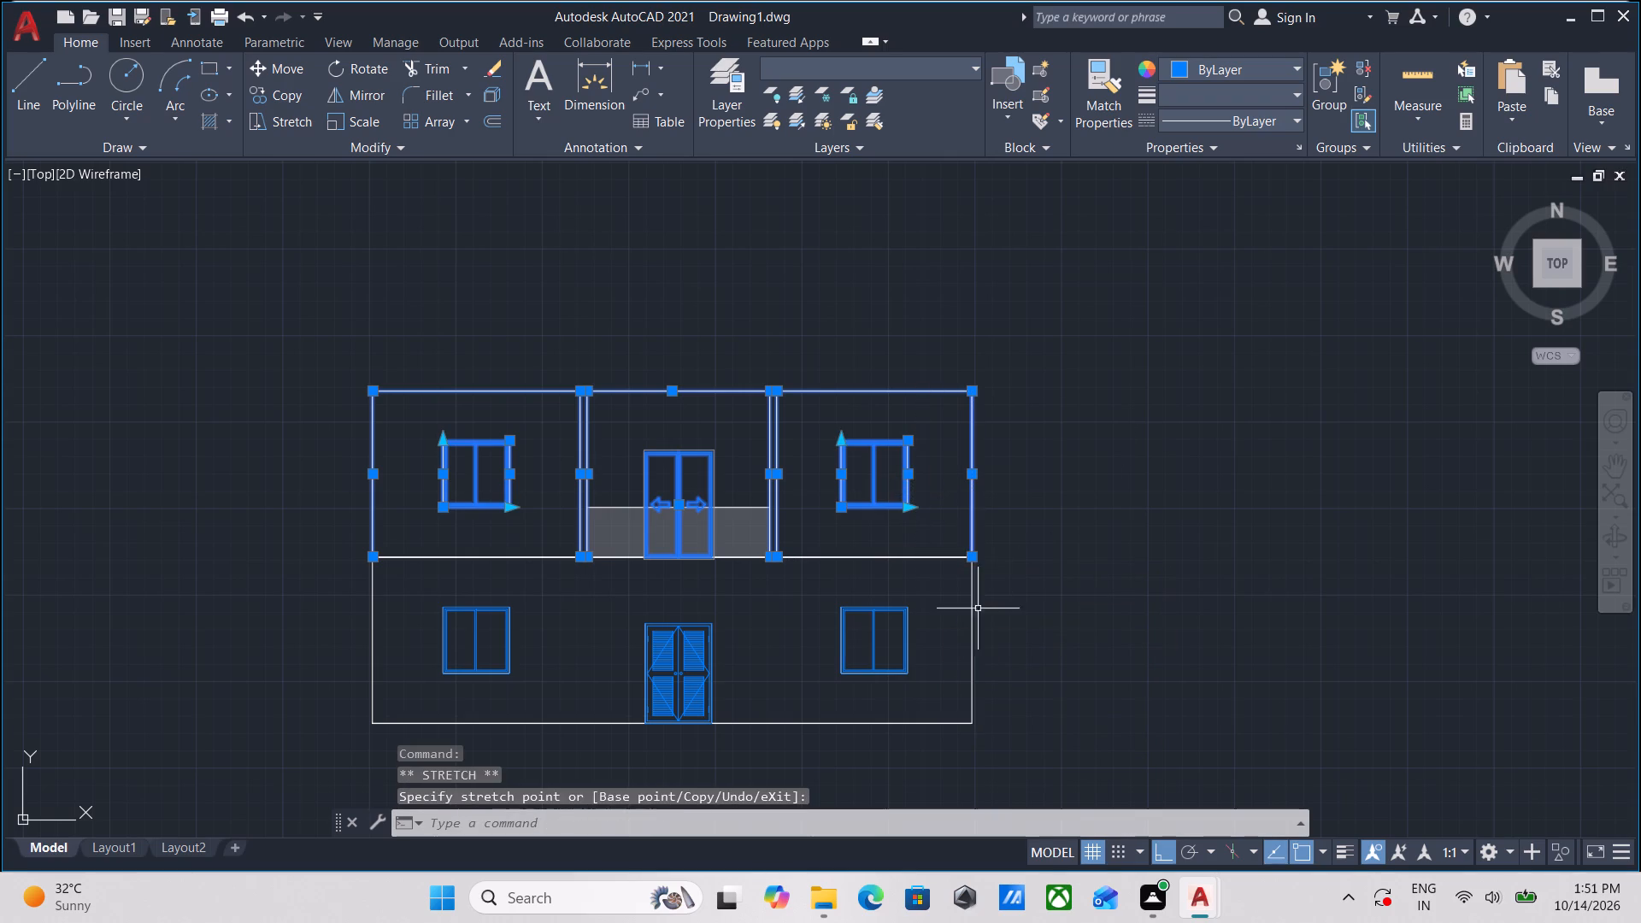
Group the selected walls, top line, windows and sliding door of the upper storey.
{"action": "scroll", "coordinate": [966, 567], "scroll_direction": "up", "scroll_amount": 5}
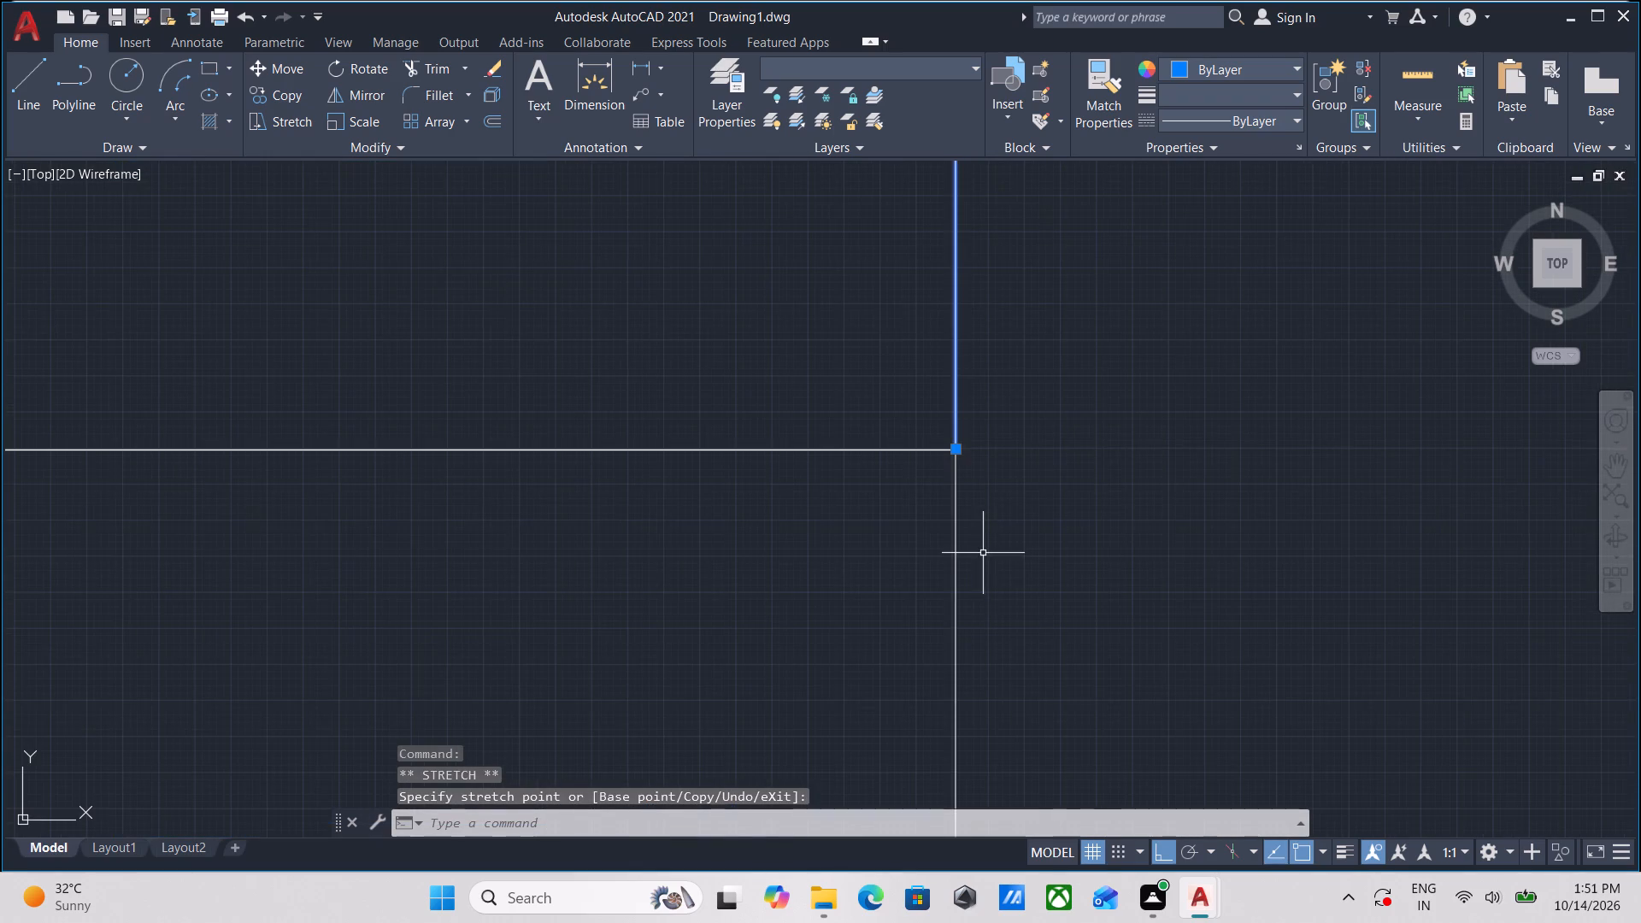
{"action": "scroll", "coordinate": [994, 546], "scroll_direction": "down", "scroll_amount": 6}
{"action": "middle_click_drag", "start_coordinate": [1077, 533], "coordinate": [1048, 580]}
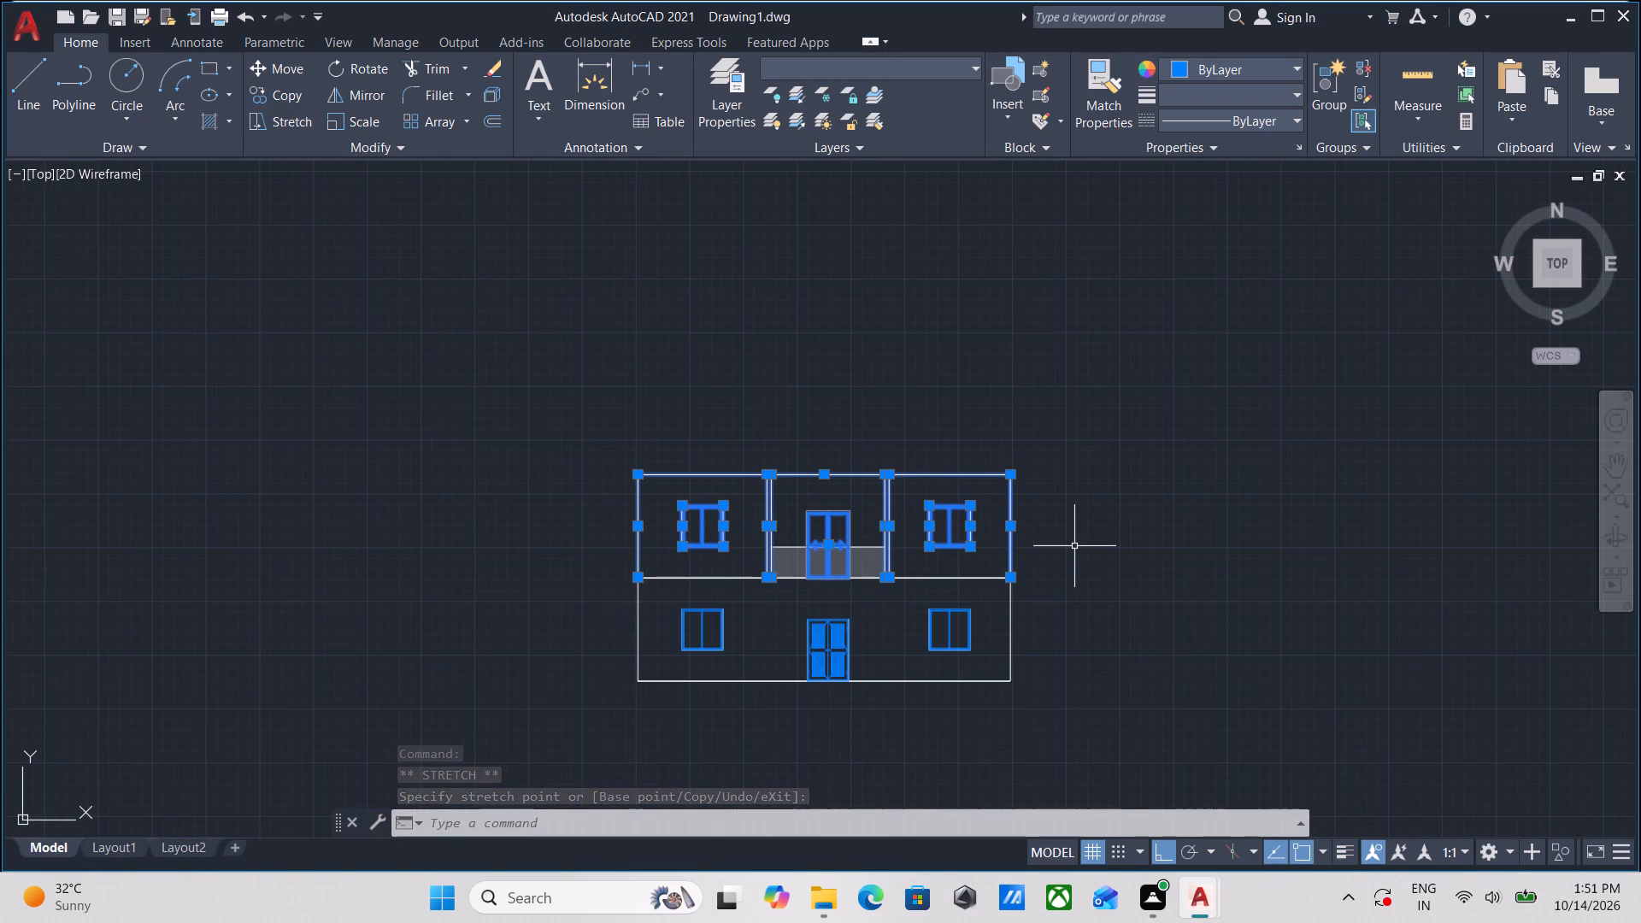
{"action": "key", "text": "g"}
{"action": "key", "text": "Return"}
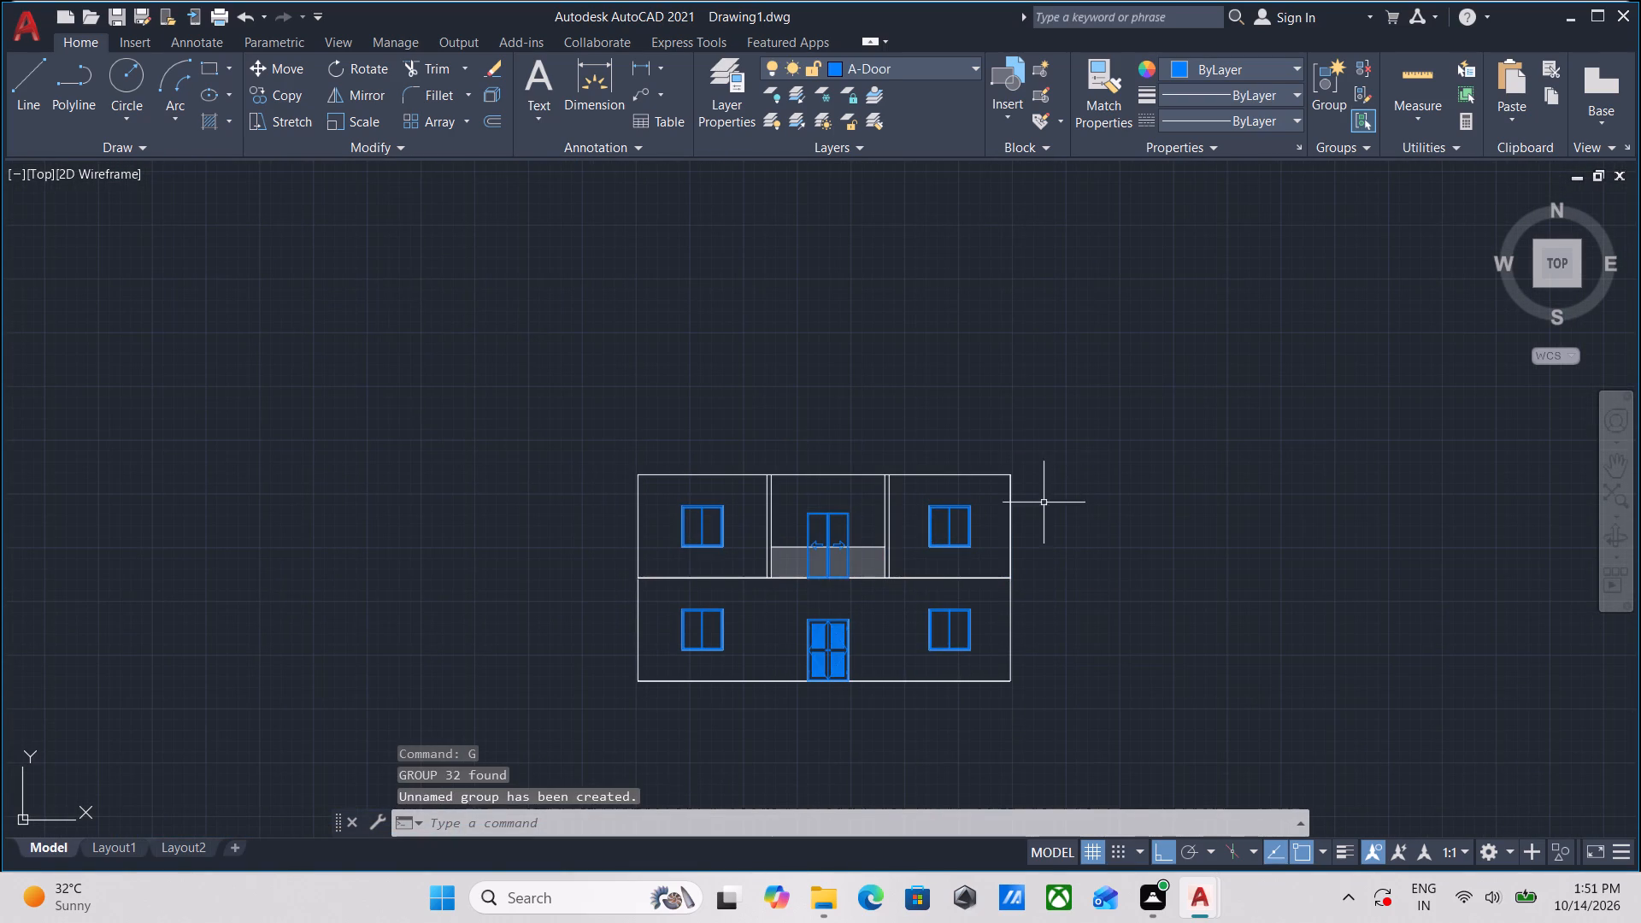
Copy the grouped upper storey.
{"action": "left_click", "coordinate": [1051, 450]}
{"action": "left_click", "coordinate": [914, 503]}
{"action": "middle_click_drag", "start_coordinate": [920, 513], "coordinate": [959, 485]}
{"action": "scroll", "coordinate": [867, 523], "scroll_direction": "up", "scroll_amount": 2}
{"action": "middle_click_drag", "start_coordinate": [792, 536], "coordinate": [917, 497]}
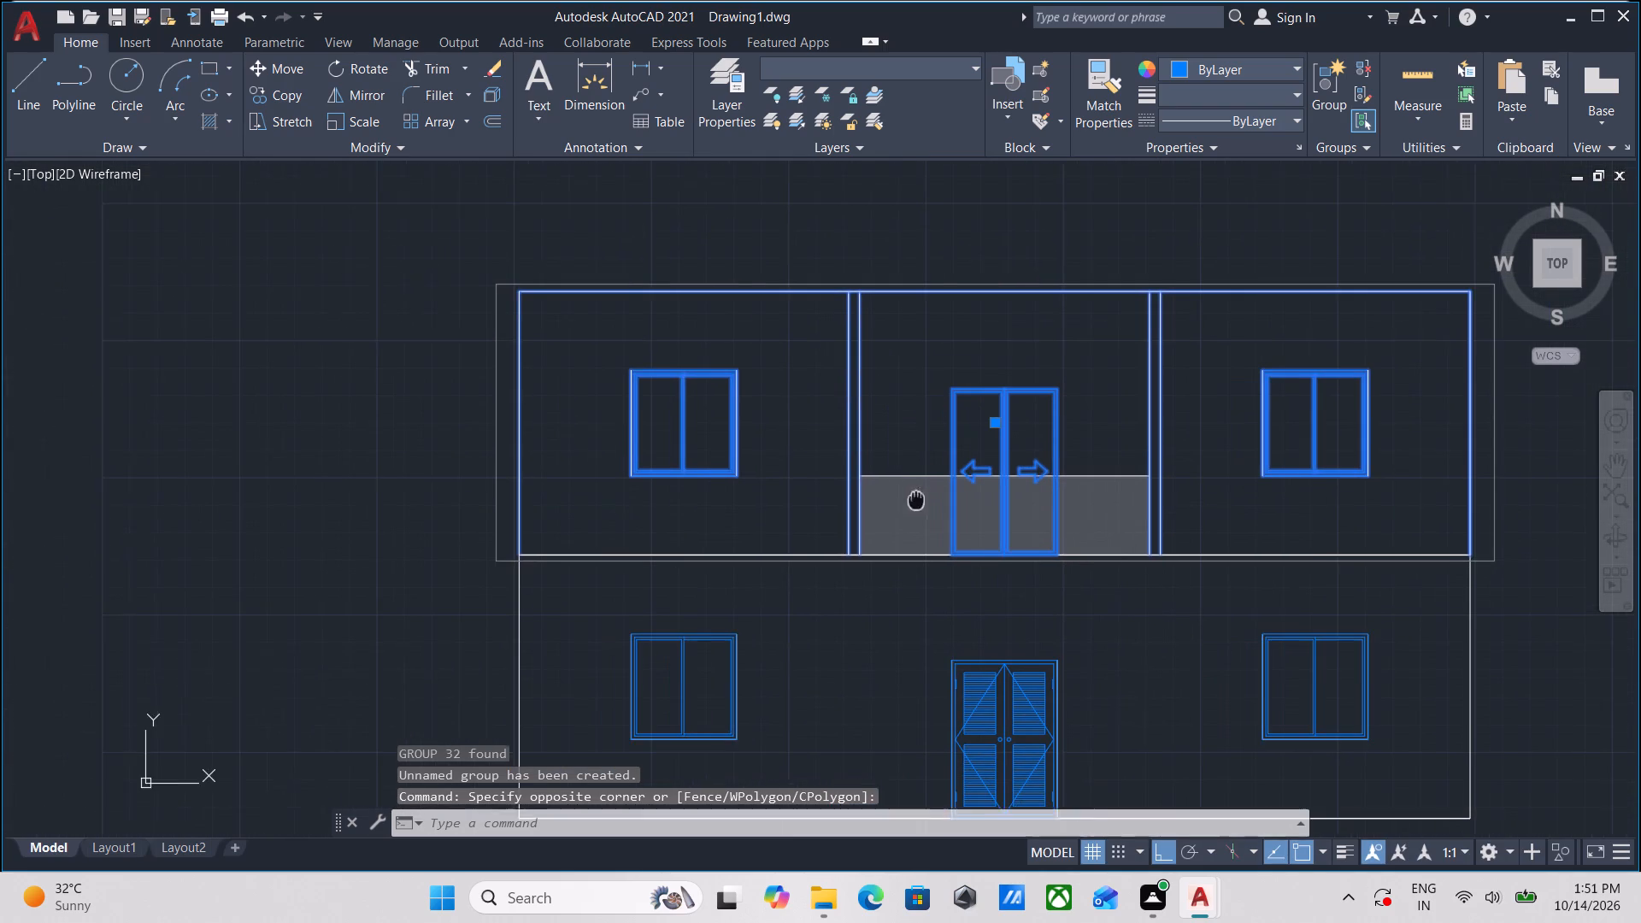
{"action": "middle_click_drag", "start_coordinate": [917, 497], "coordinate": [918, 497]}
{"action": "type", "text": "CO"}
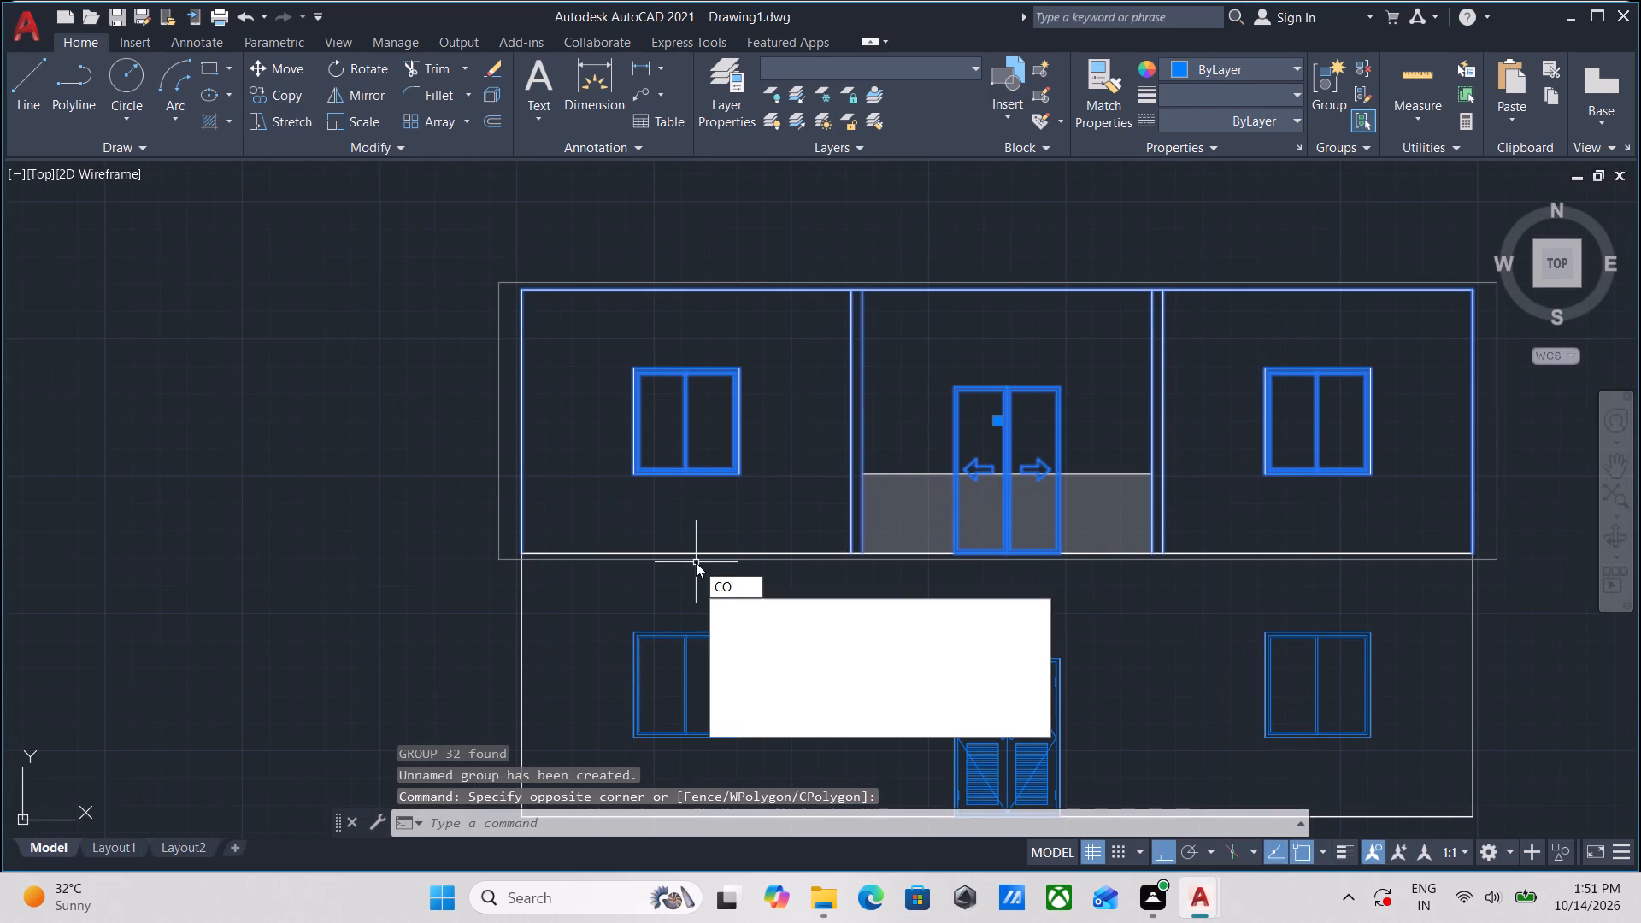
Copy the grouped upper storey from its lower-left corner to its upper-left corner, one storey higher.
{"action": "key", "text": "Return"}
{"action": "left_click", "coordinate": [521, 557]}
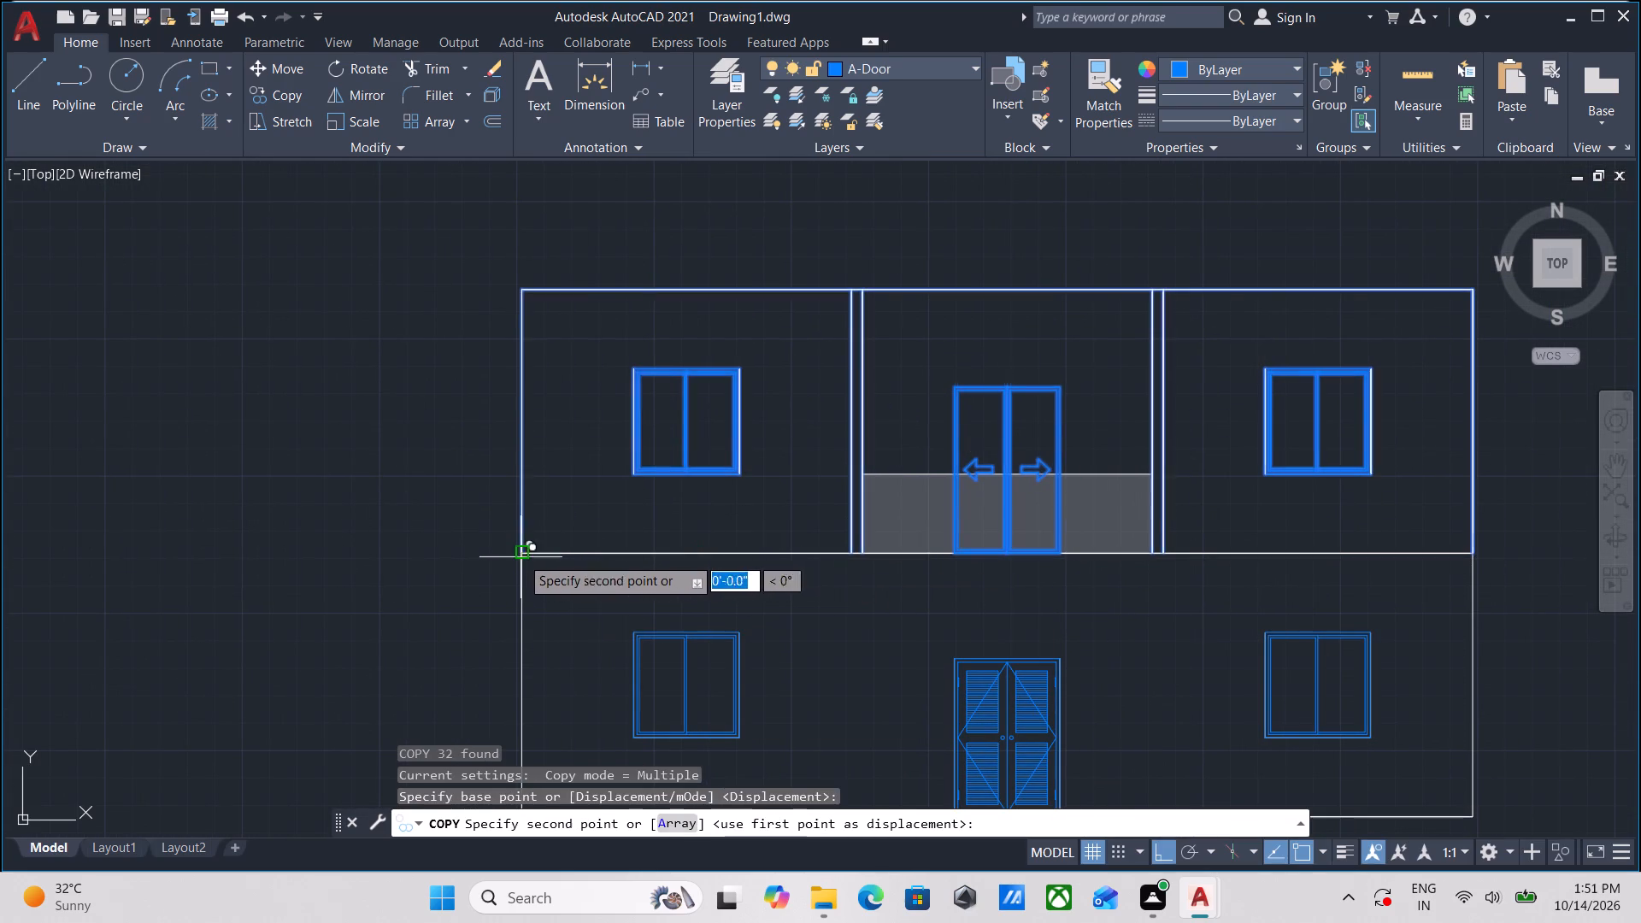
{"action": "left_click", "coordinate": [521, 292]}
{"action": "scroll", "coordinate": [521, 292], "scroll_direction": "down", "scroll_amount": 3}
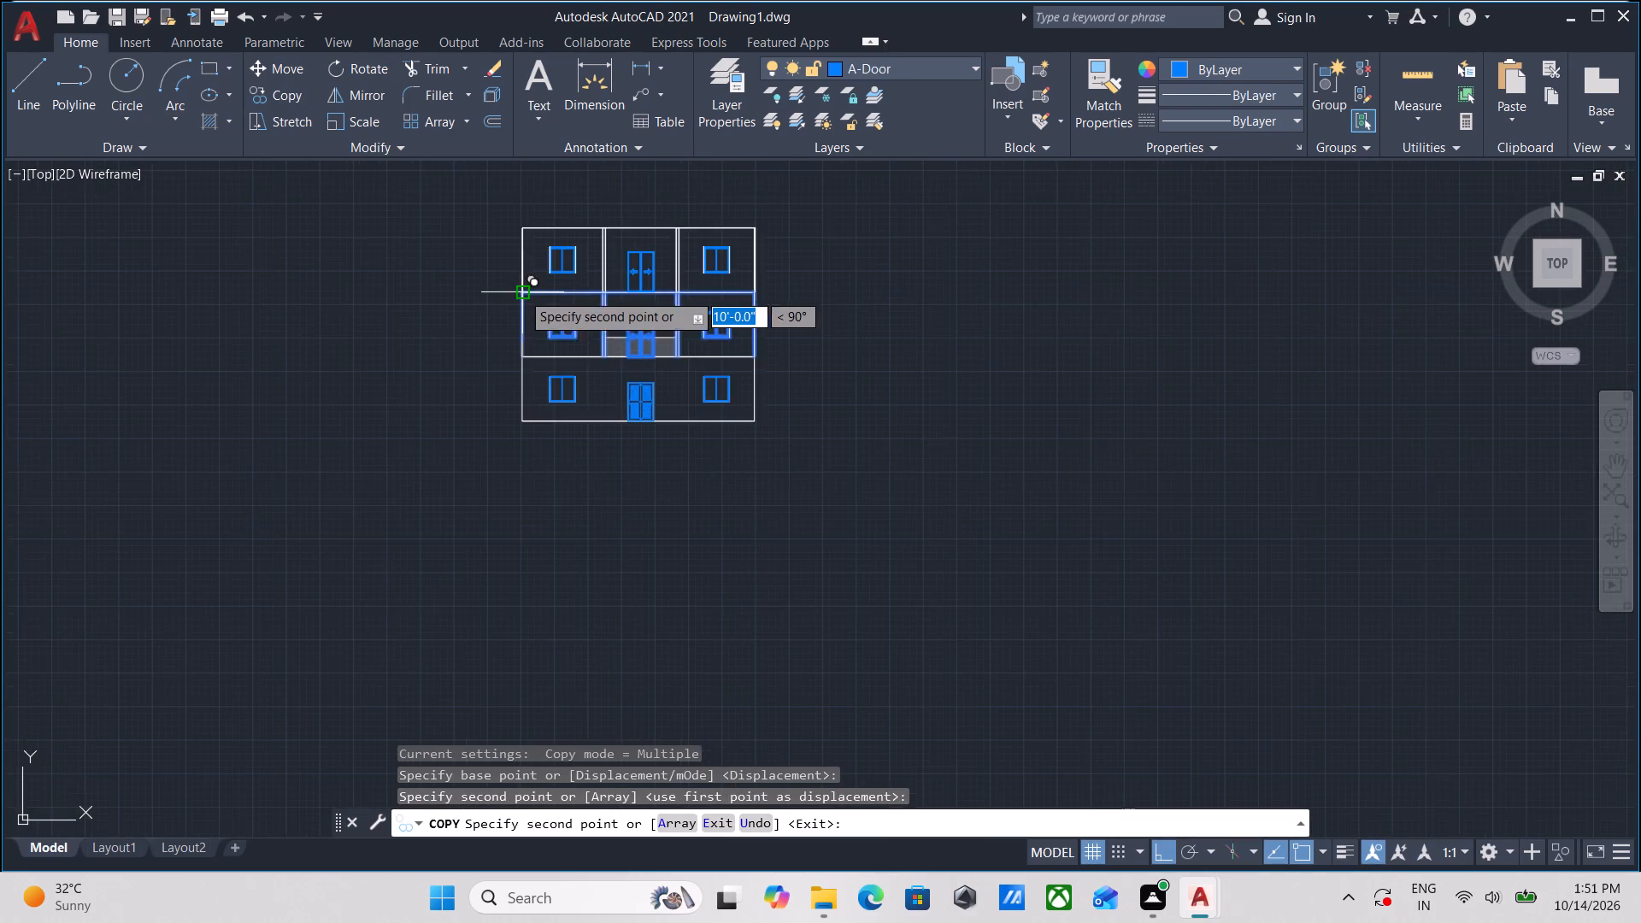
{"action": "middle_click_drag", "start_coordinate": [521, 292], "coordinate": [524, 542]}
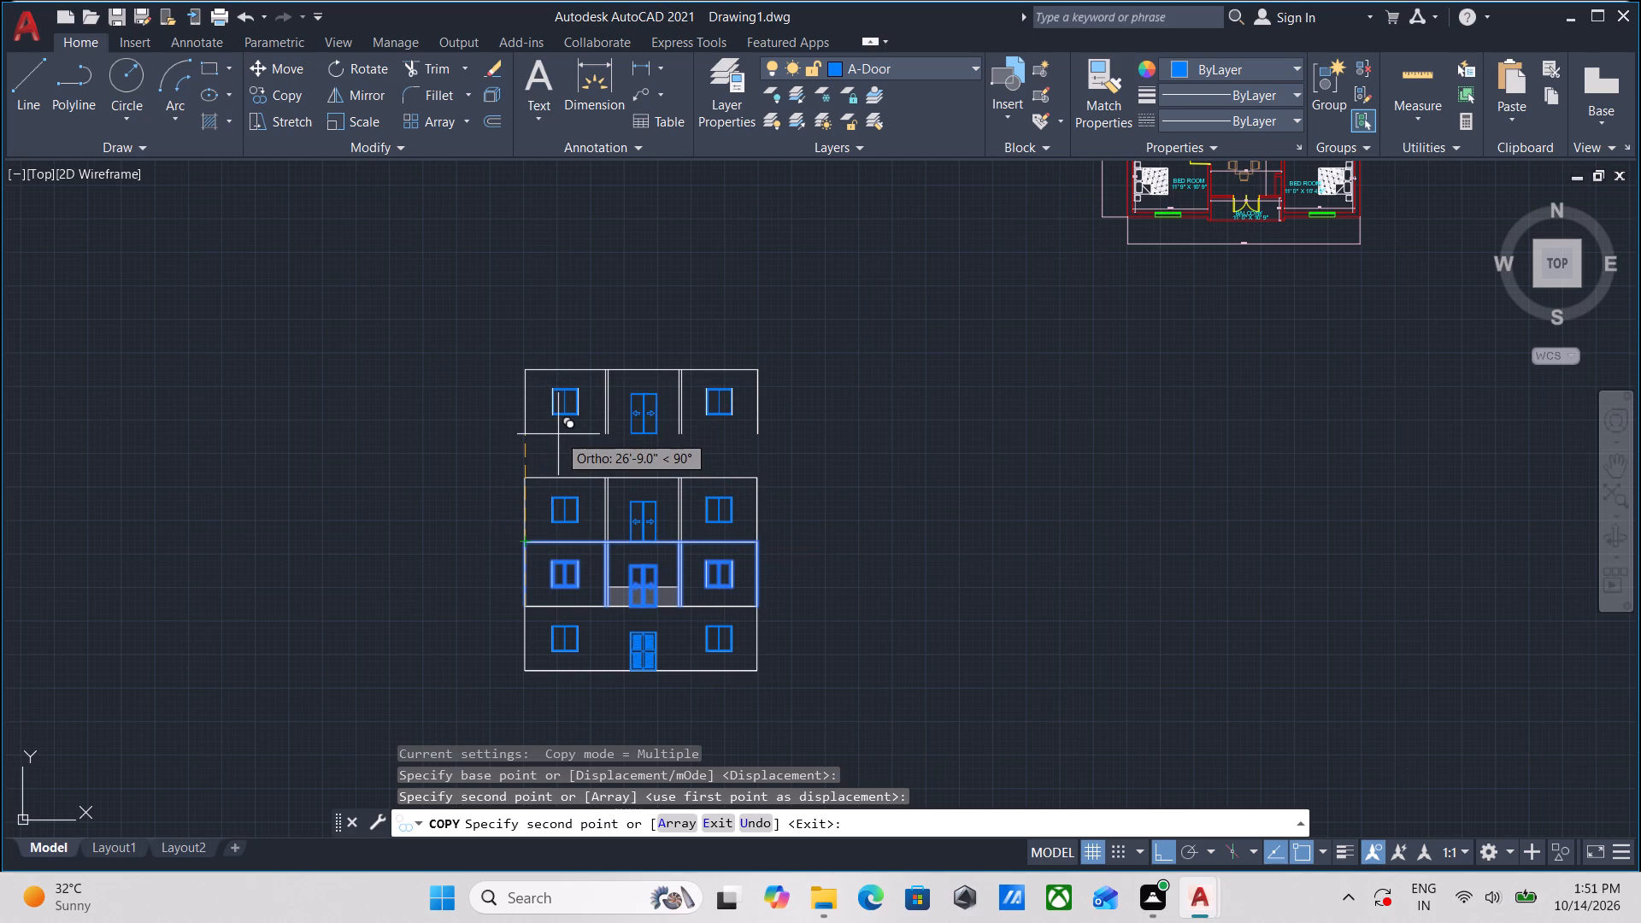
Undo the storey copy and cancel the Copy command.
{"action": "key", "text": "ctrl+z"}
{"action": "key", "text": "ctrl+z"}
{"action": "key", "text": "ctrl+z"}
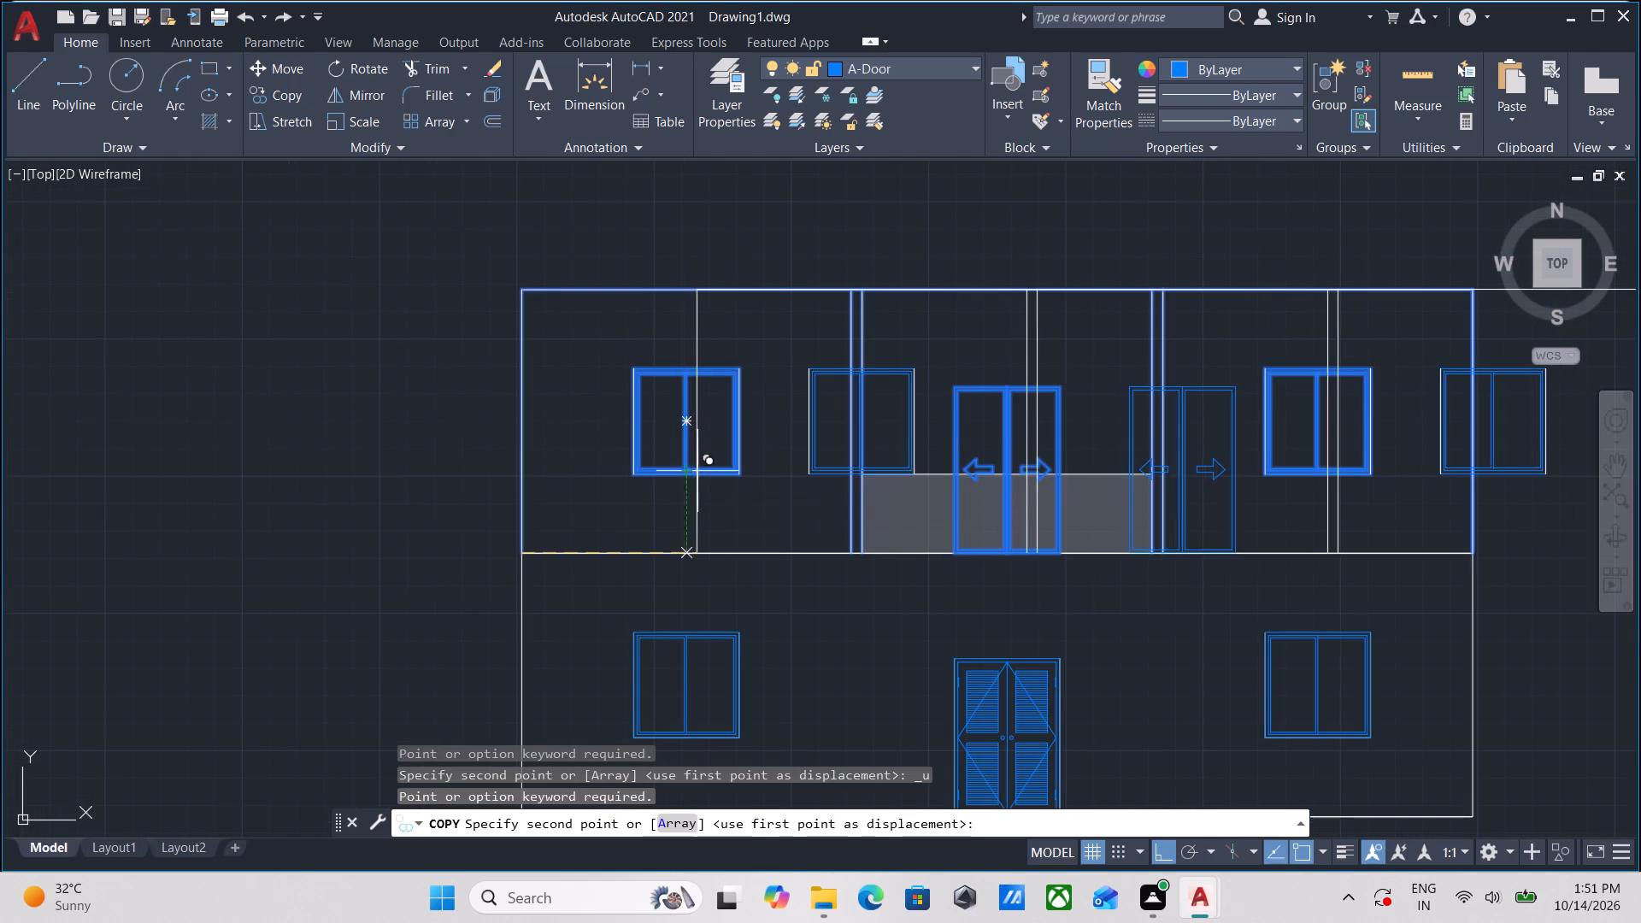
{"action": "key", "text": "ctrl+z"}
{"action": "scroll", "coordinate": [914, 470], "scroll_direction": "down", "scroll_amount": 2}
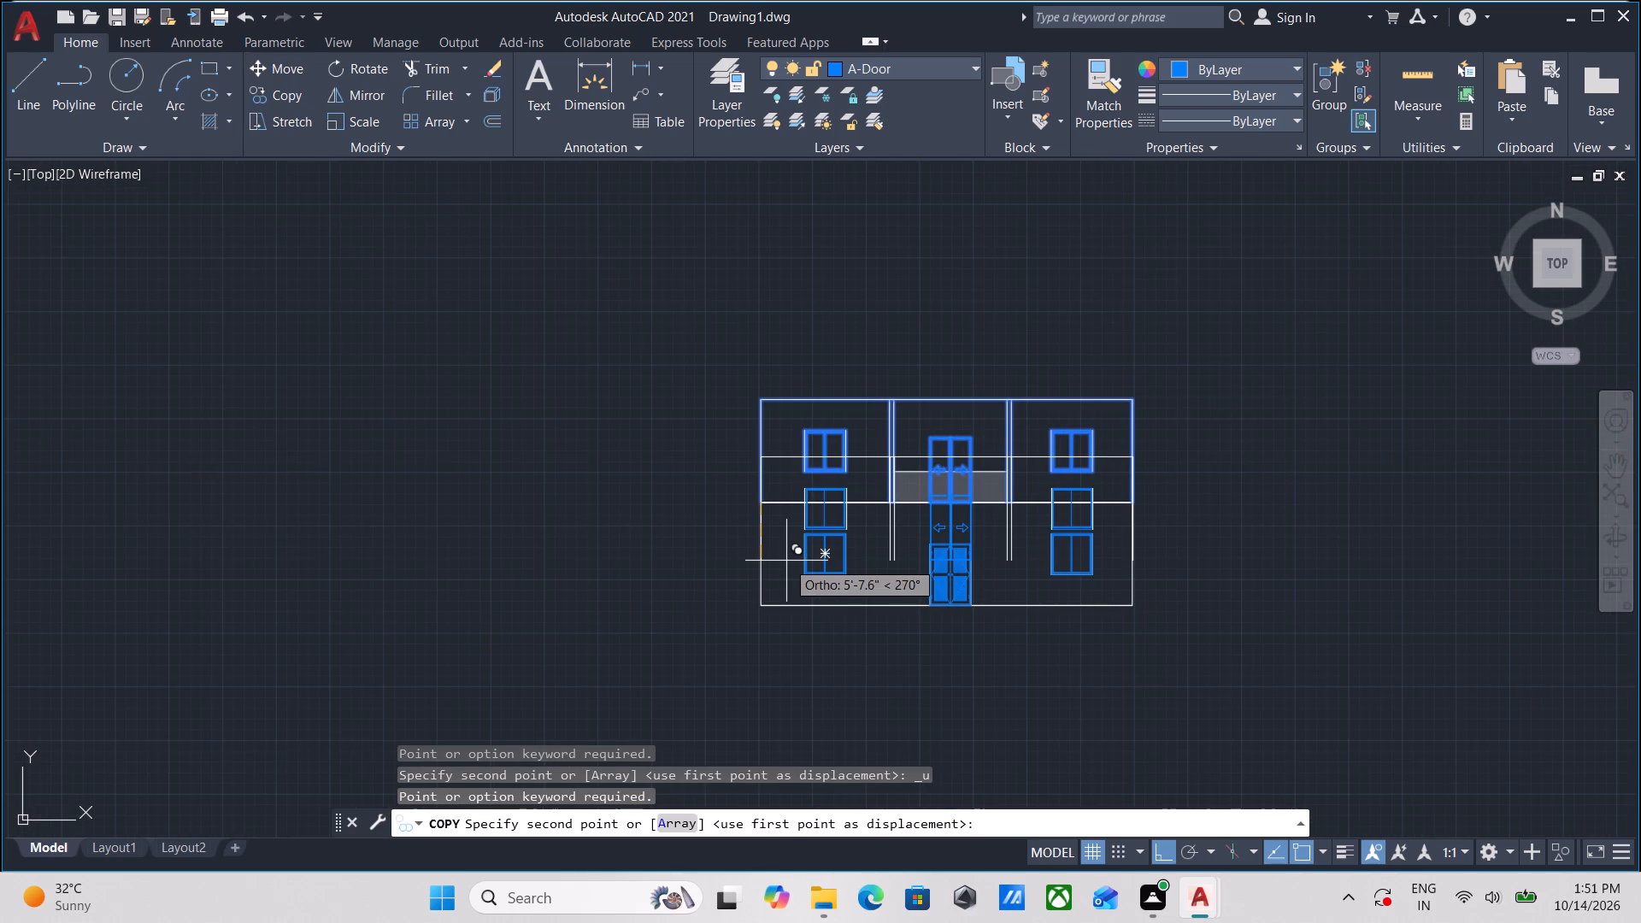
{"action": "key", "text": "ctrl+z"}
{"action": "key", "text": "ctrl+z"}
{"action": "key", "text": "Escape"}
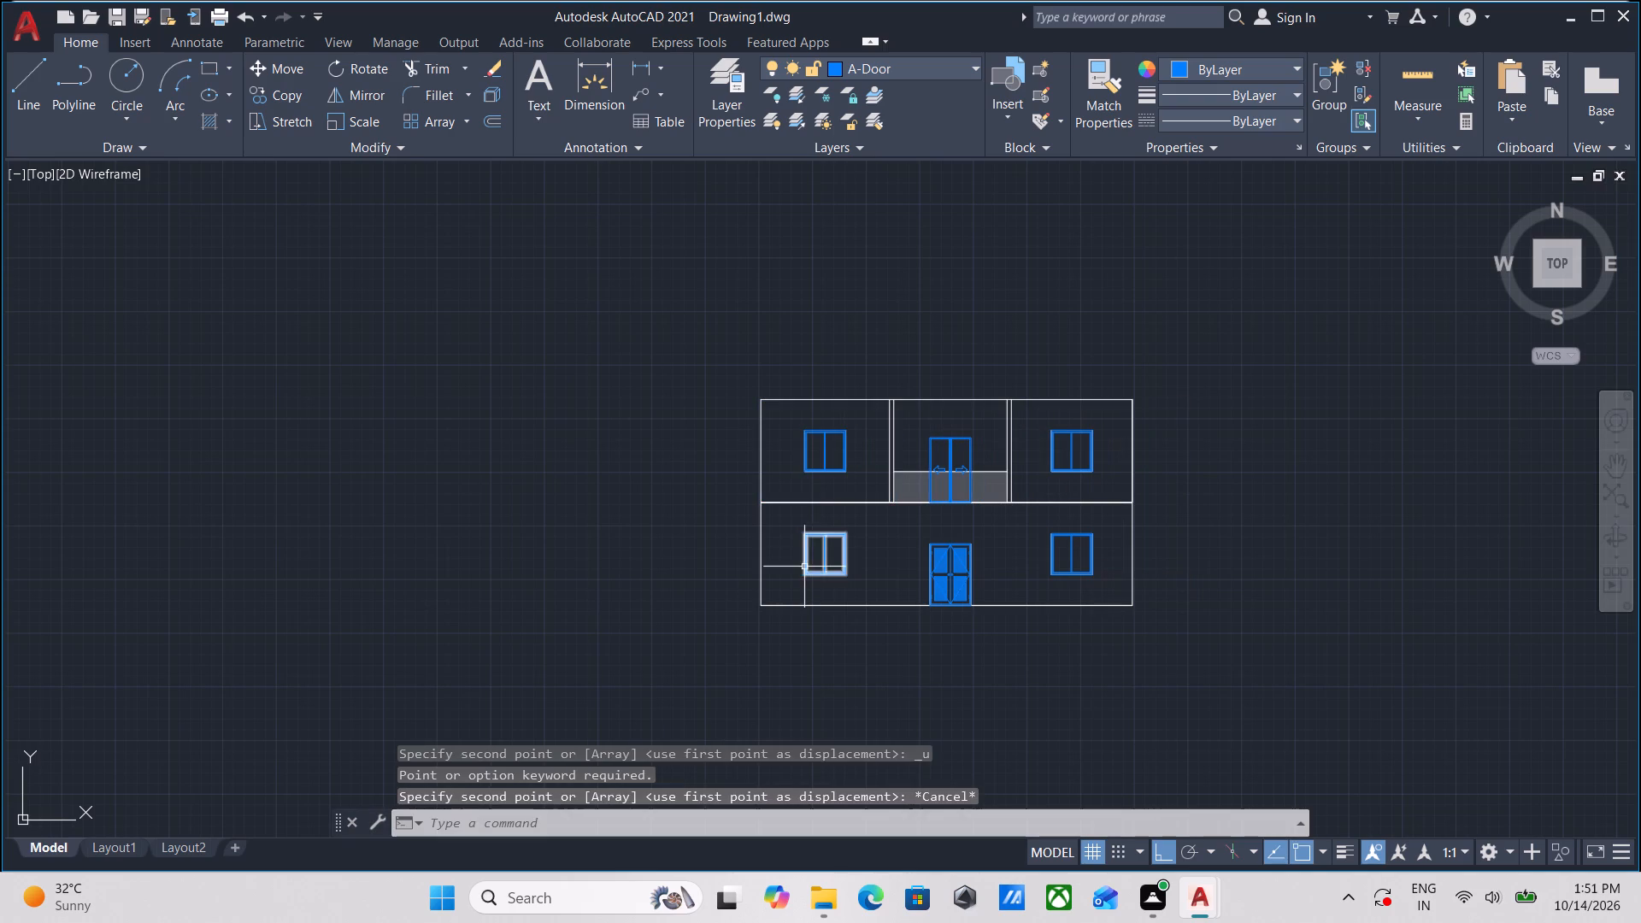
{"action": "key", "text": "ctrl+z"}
Group the upper storey's existing group together with the balcony railing's hatch and top line.
{"action": "scroll", "coordinate": [1333, 444], "scroll_direction": "down", "scroll_amount": 2}
{"action": "middle_click_drag", "start_coordinate": [1333, 444], "coordinate": [1073, 444]}
{"action": "left_click", "coordinate": [1182, 373]}
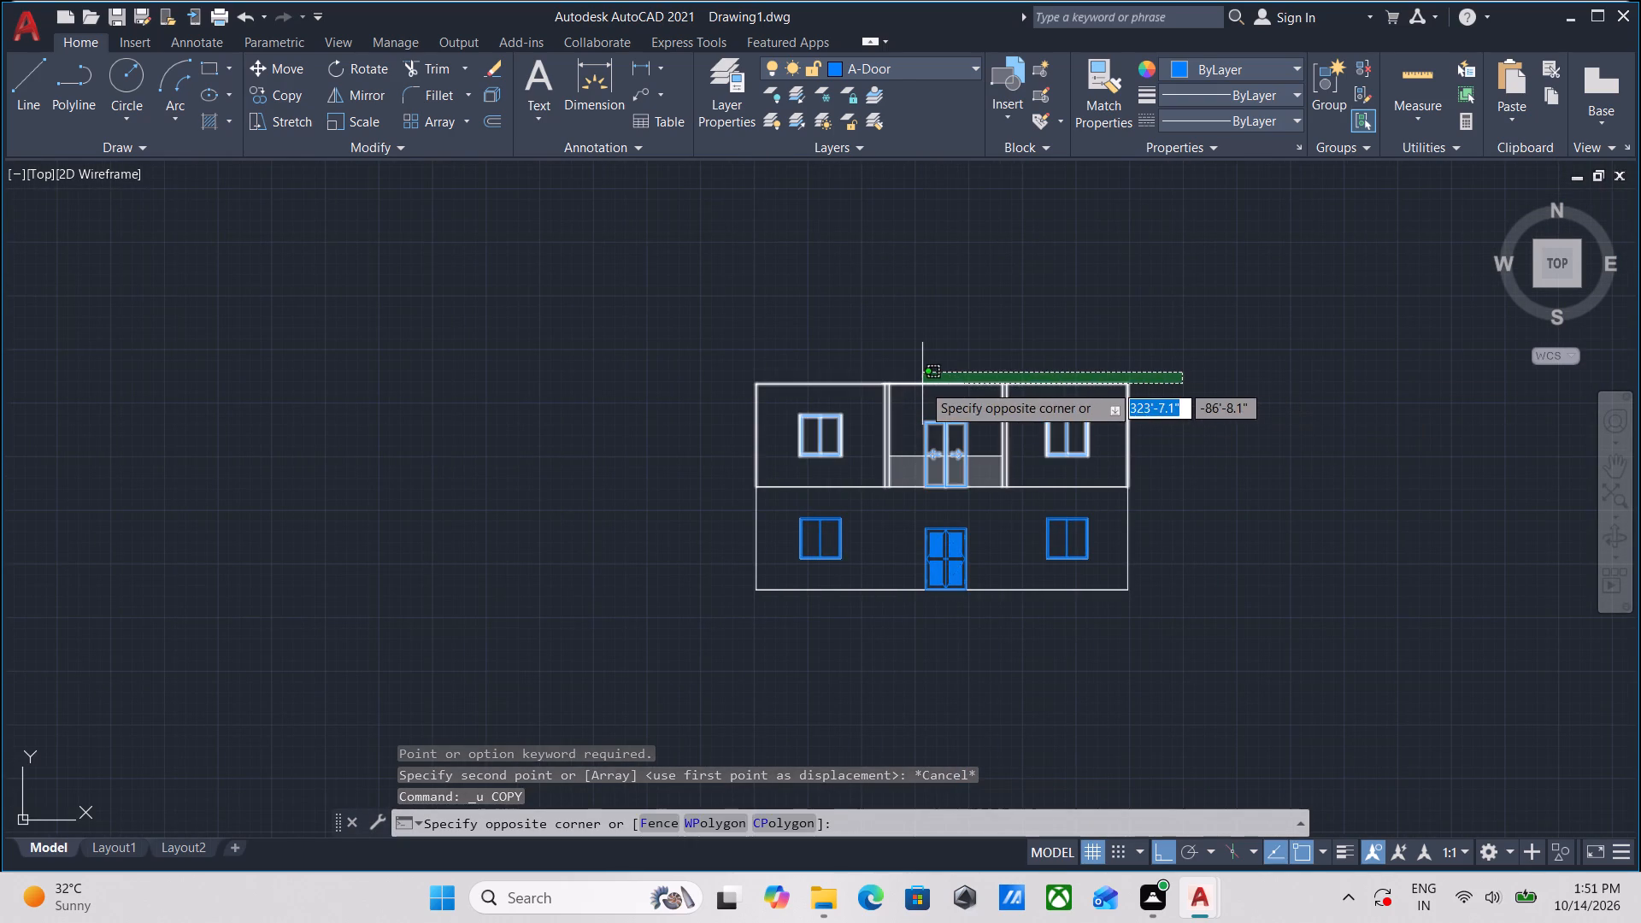
{"action": "left_click", "coordinate": [922, 384]}
{"action": "scroll", "coordinate": [964, 441], "scroll_direction": "up", "scroll_amount": 3}
{"action": "left_click", "coordinate": [1030, 451]}
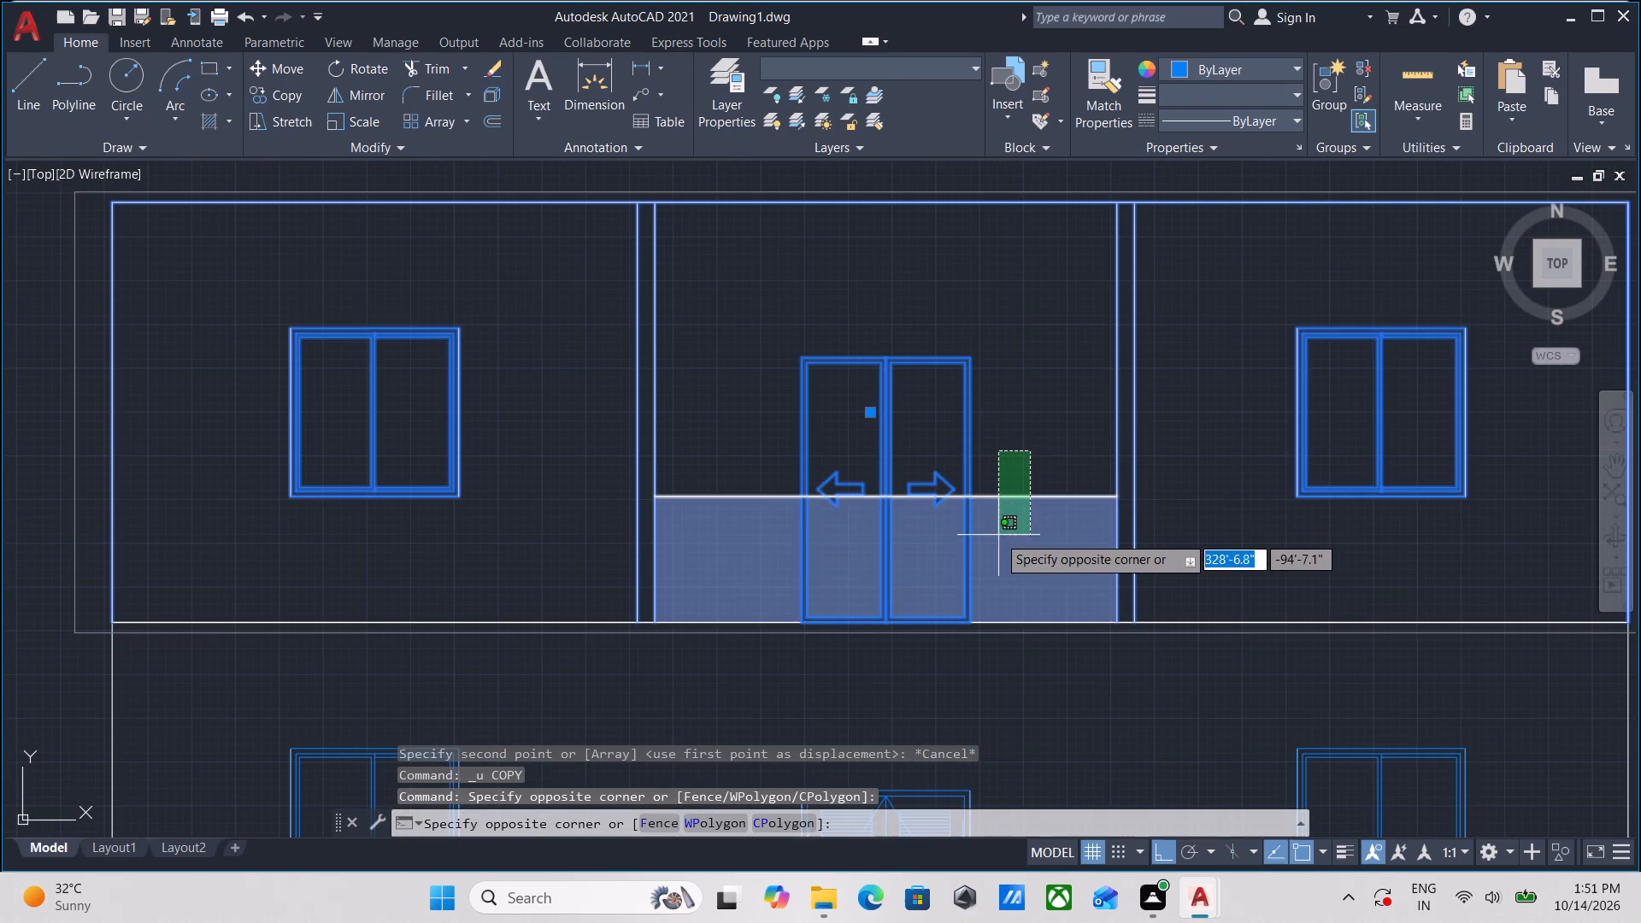
{"action": "left_click", "coordinate": [991, 538]}
{"action": "scroll", "coordinate": [1047, 417], "scroll_direction": "down", "scroll_amount": 1}
{"action": "middle_click_drag", "start_coordinate": [1047, 408], "coordinate": [916, 486]}
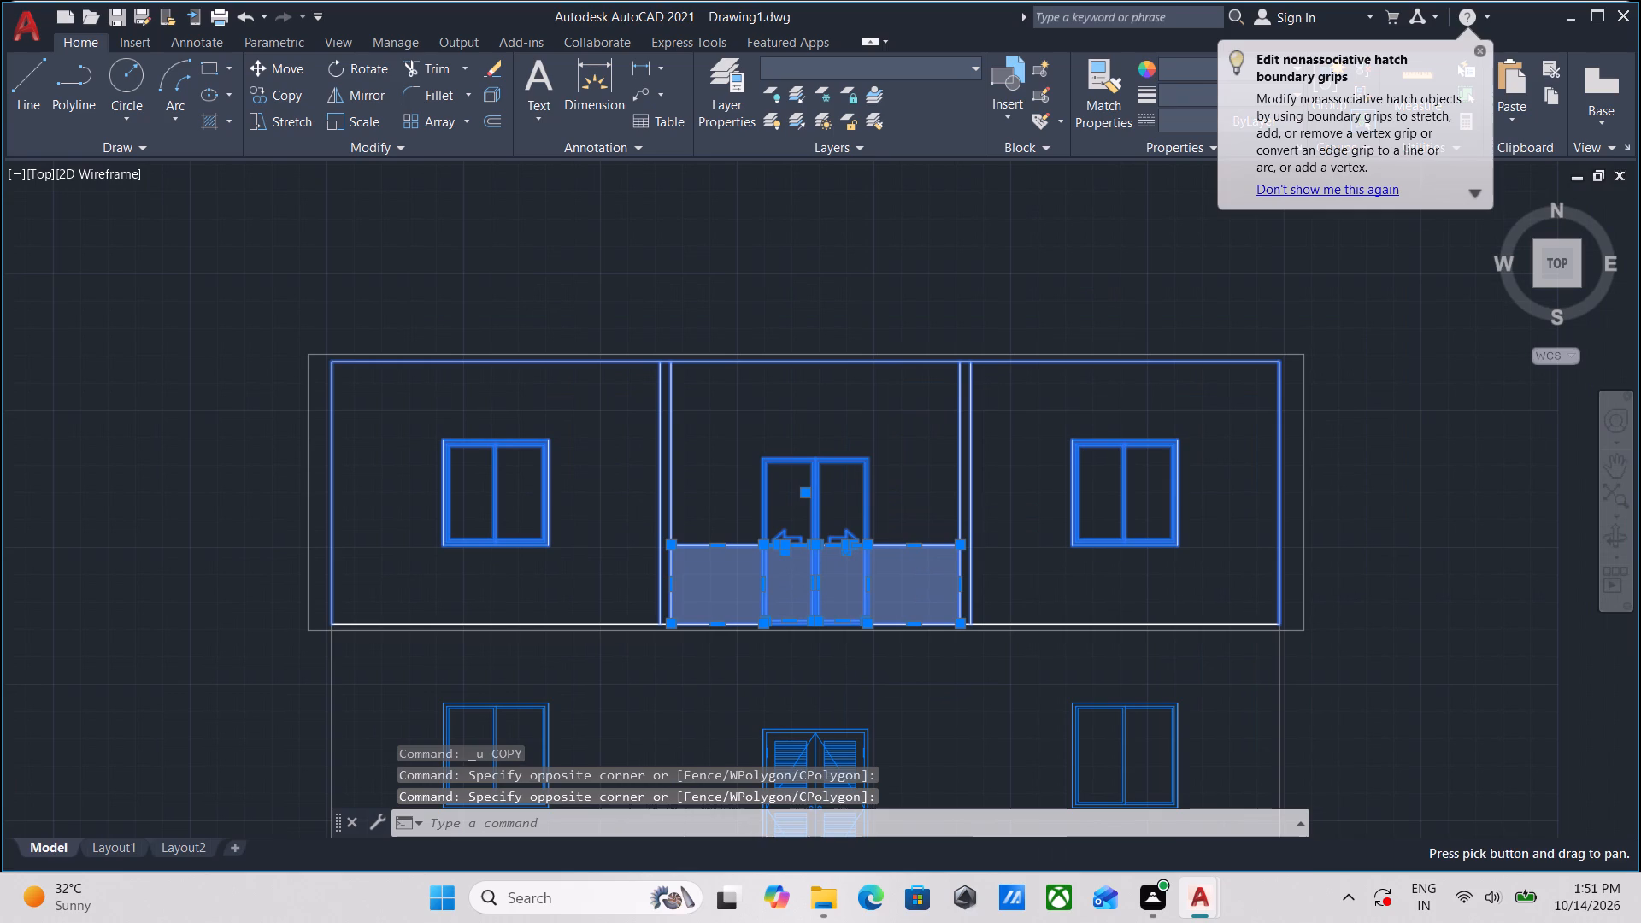
{"action": "key", "text": "g"}
{"action": "key", "text": "Return"}
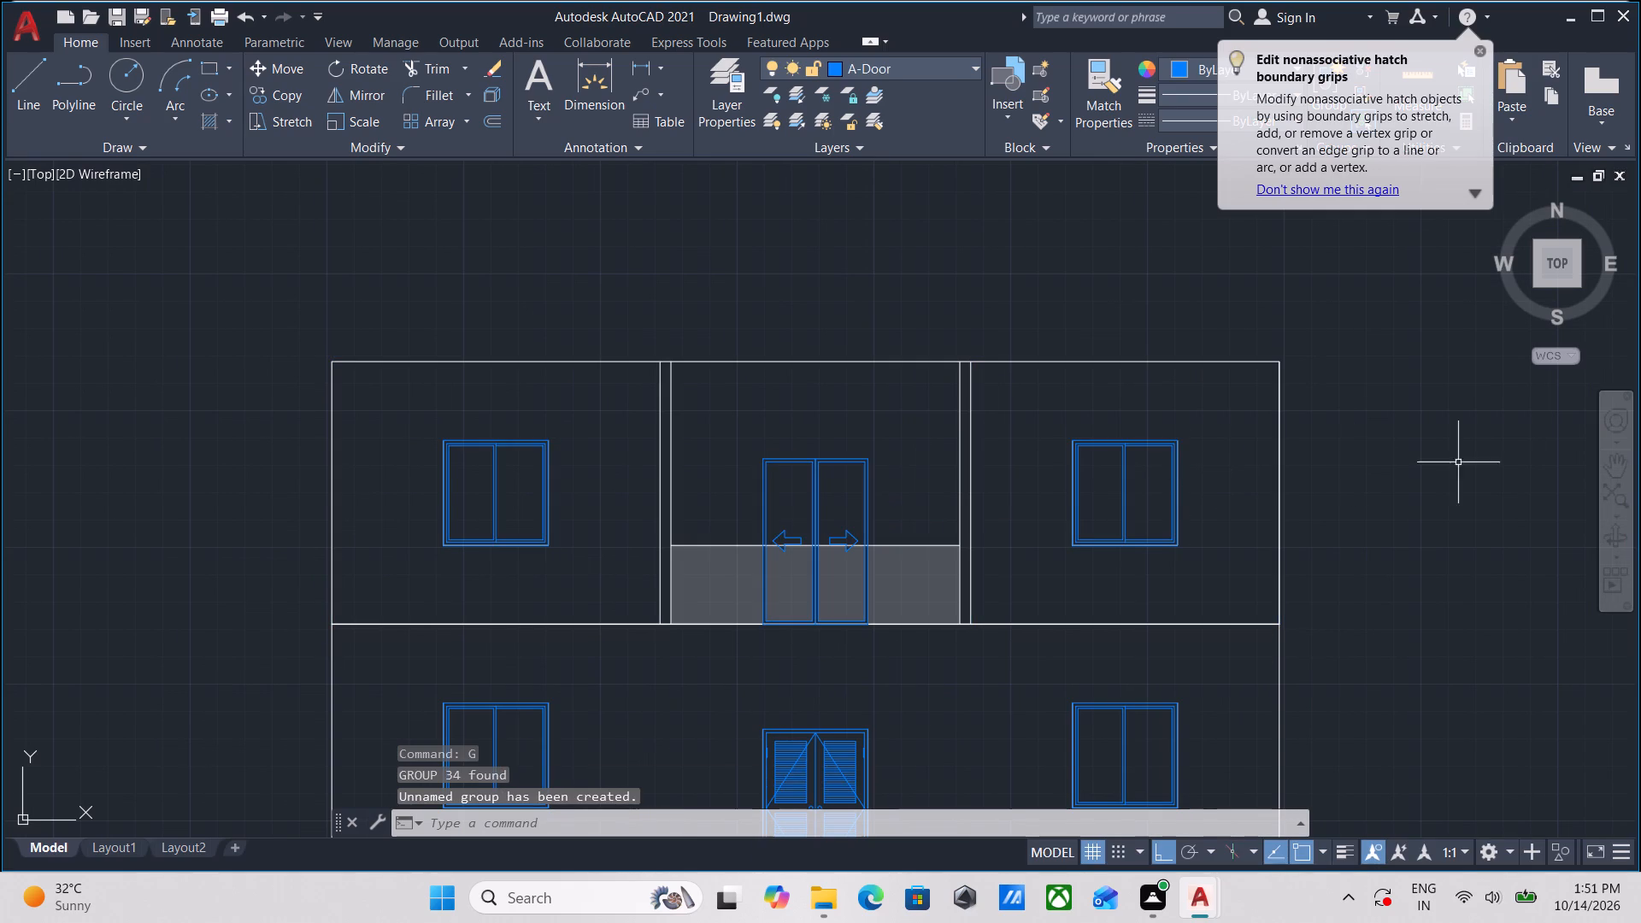
Copy the new balcony storey group from its lower-left corner to 10'-0" directly above, on the storey's upper-left corner.
{"action": "left_click_drag", "start_coordinate": [1458, 462], "coordinate": [1415, 473]}
{"action": "left_click", "coordinate": [872, 506]}
{"action": "scroll", "coordinate": [958, 500], "scroll_direction": "down", "scroll_amount": 1}
{"action": "middle_click_drag", "start_coordinate": [958, 500], "coordinate": [744, 504]}
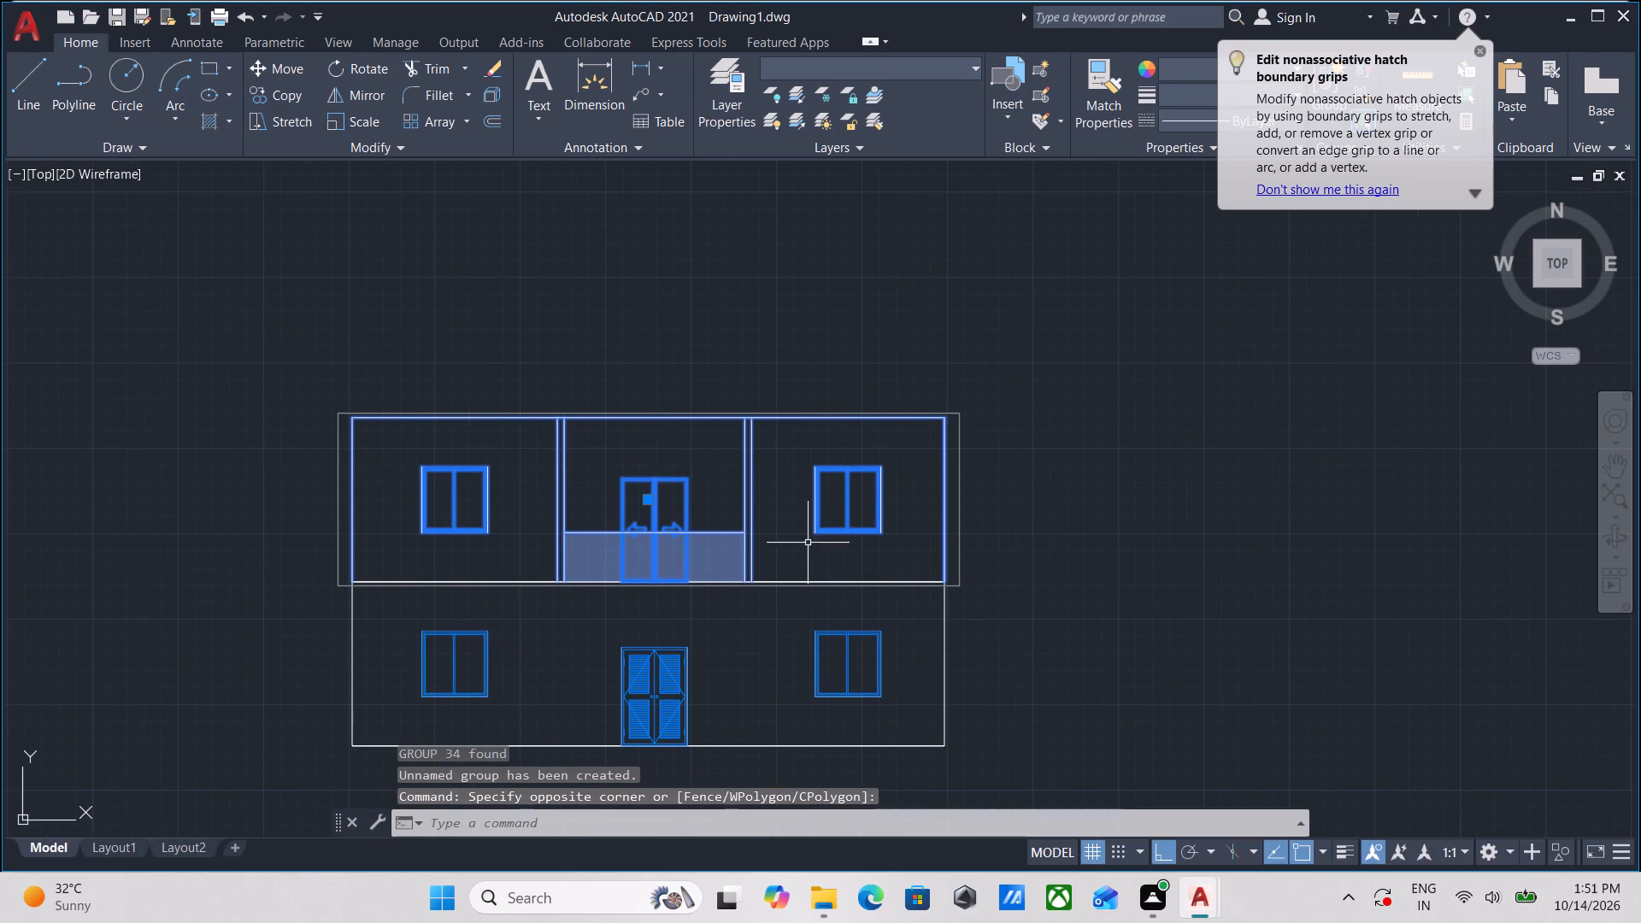
{"action": "middle_click_drag", "start_coordinate": [808, 543], "coordinate": [874, 537]}
{"action": "key", "text": "c"}
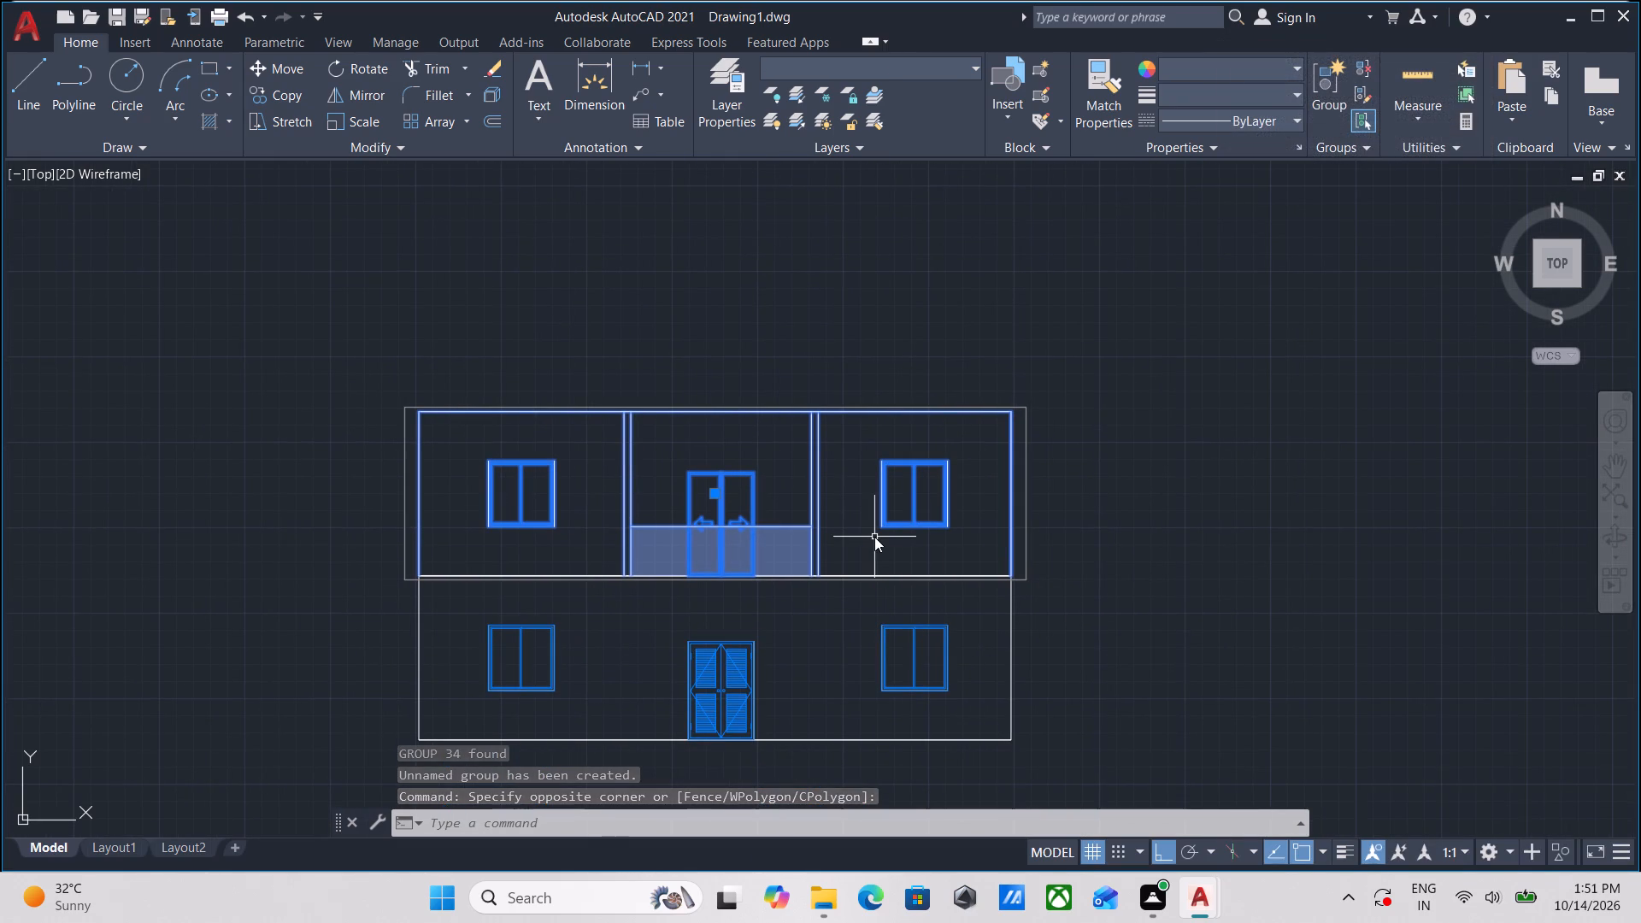
{"action": "key", "text": "o"}
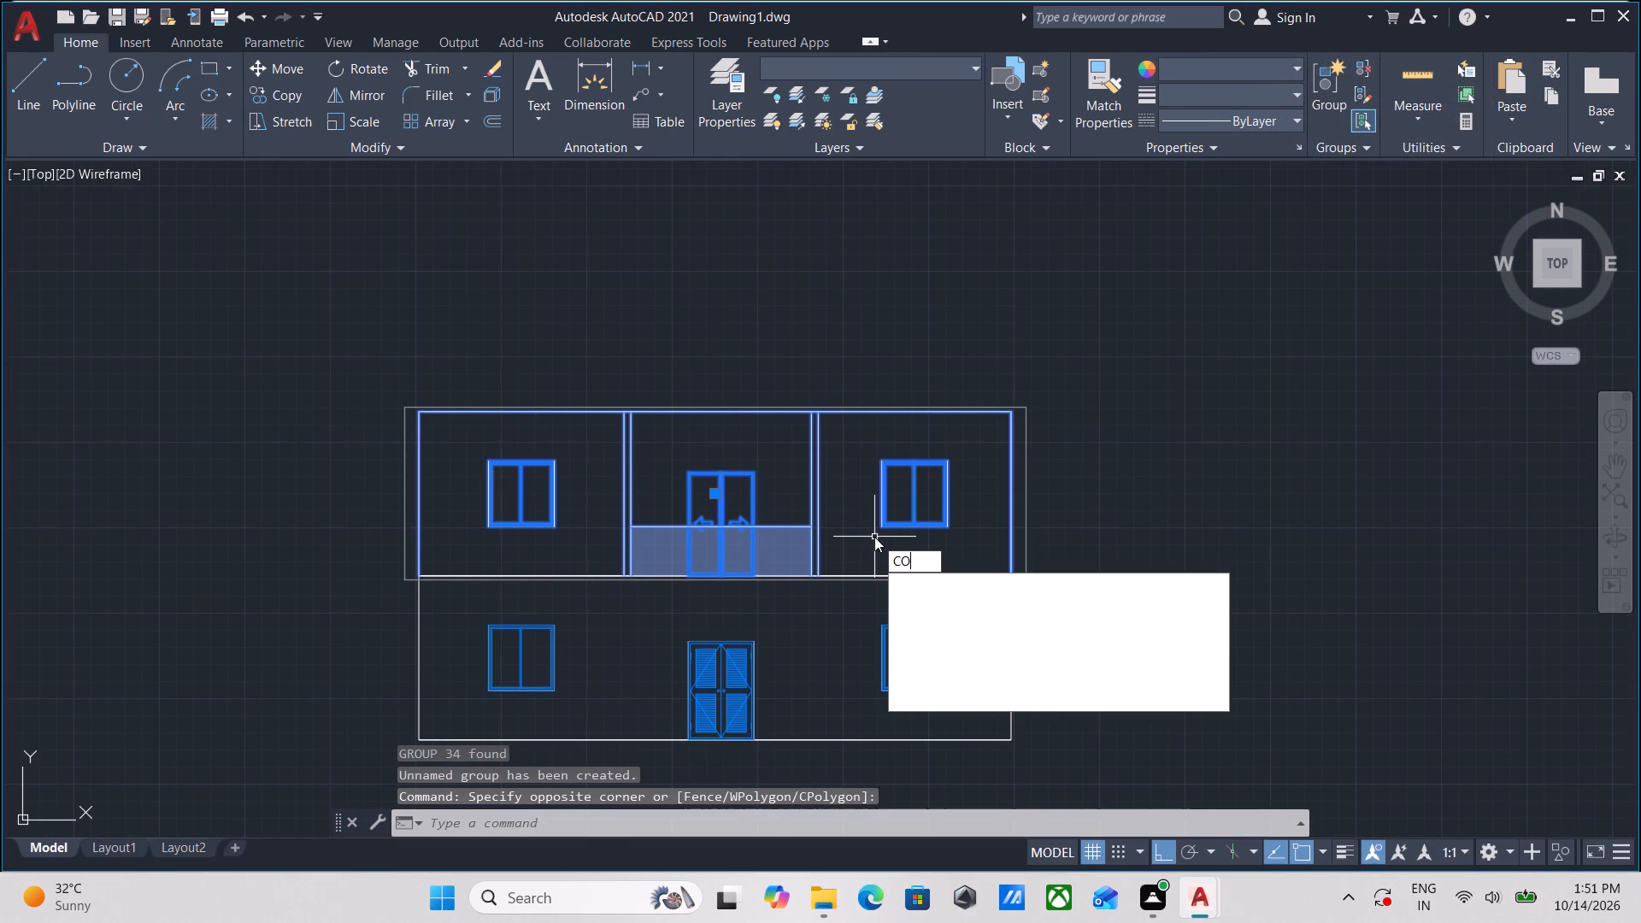
{"action": "key", "text": "Return"}
{"action": "scroll", "coordinate": [411, 581], "scroll_direction": "up", "scroll_amount": 2}
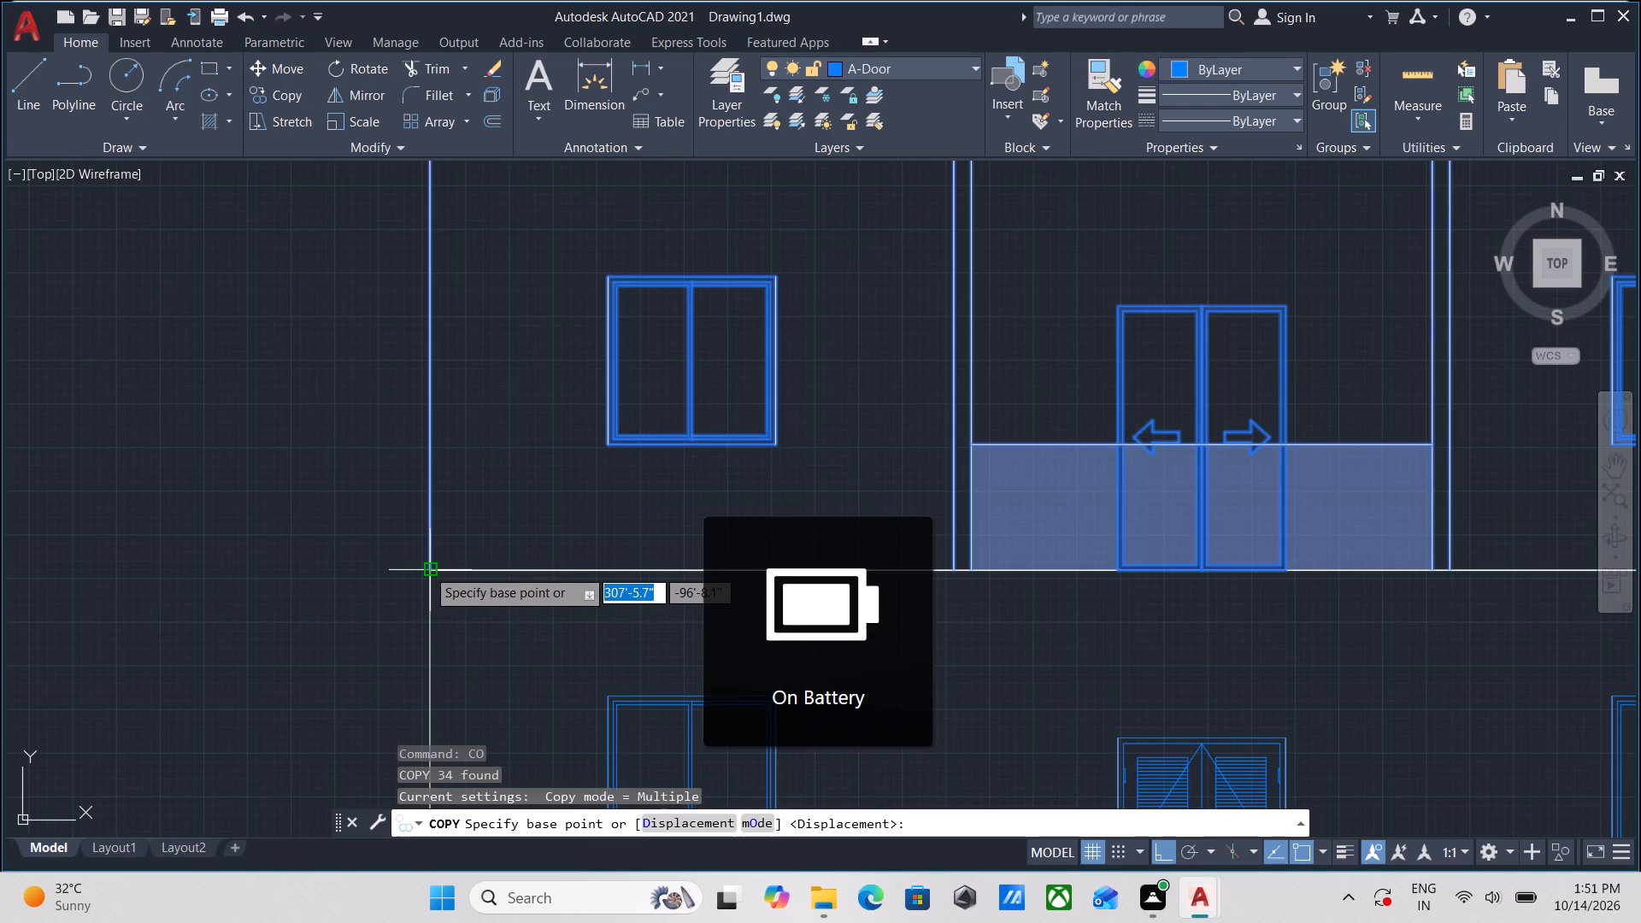
{"action": "left_click", "coordinate": [426, 568]}
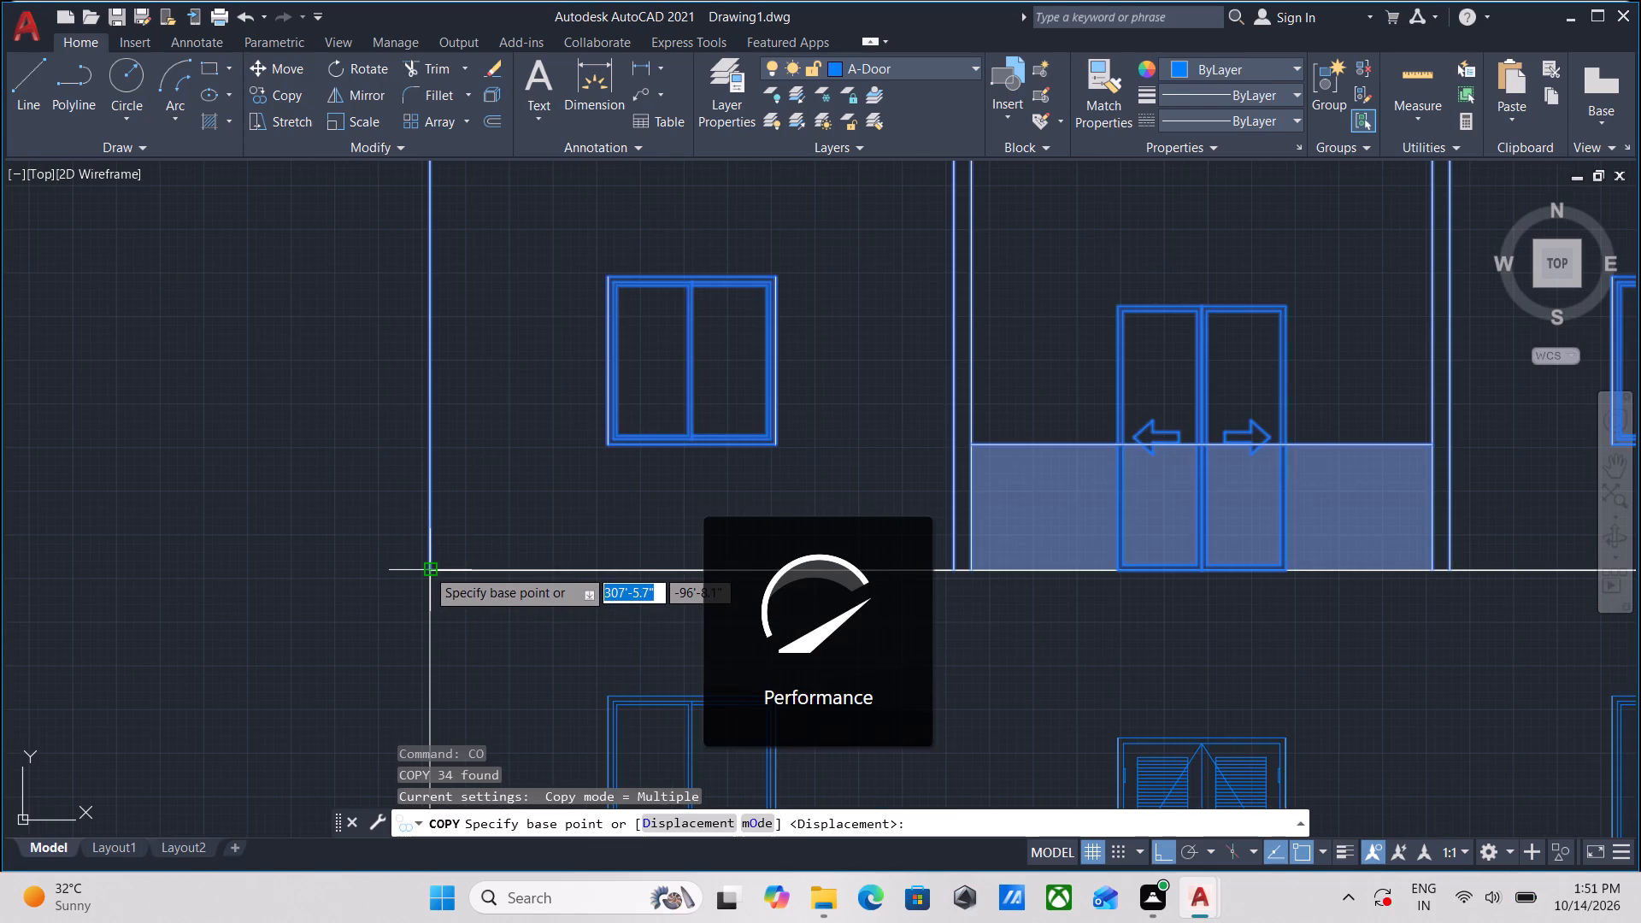
{"action": "scroll", "coordinate": [557, 283], "scroll_direction": "down", "scroll_amount": 1}
{"action": "middle_click_drag", "start_coordinate": [552, 294], "coordinate": [529, 432]}
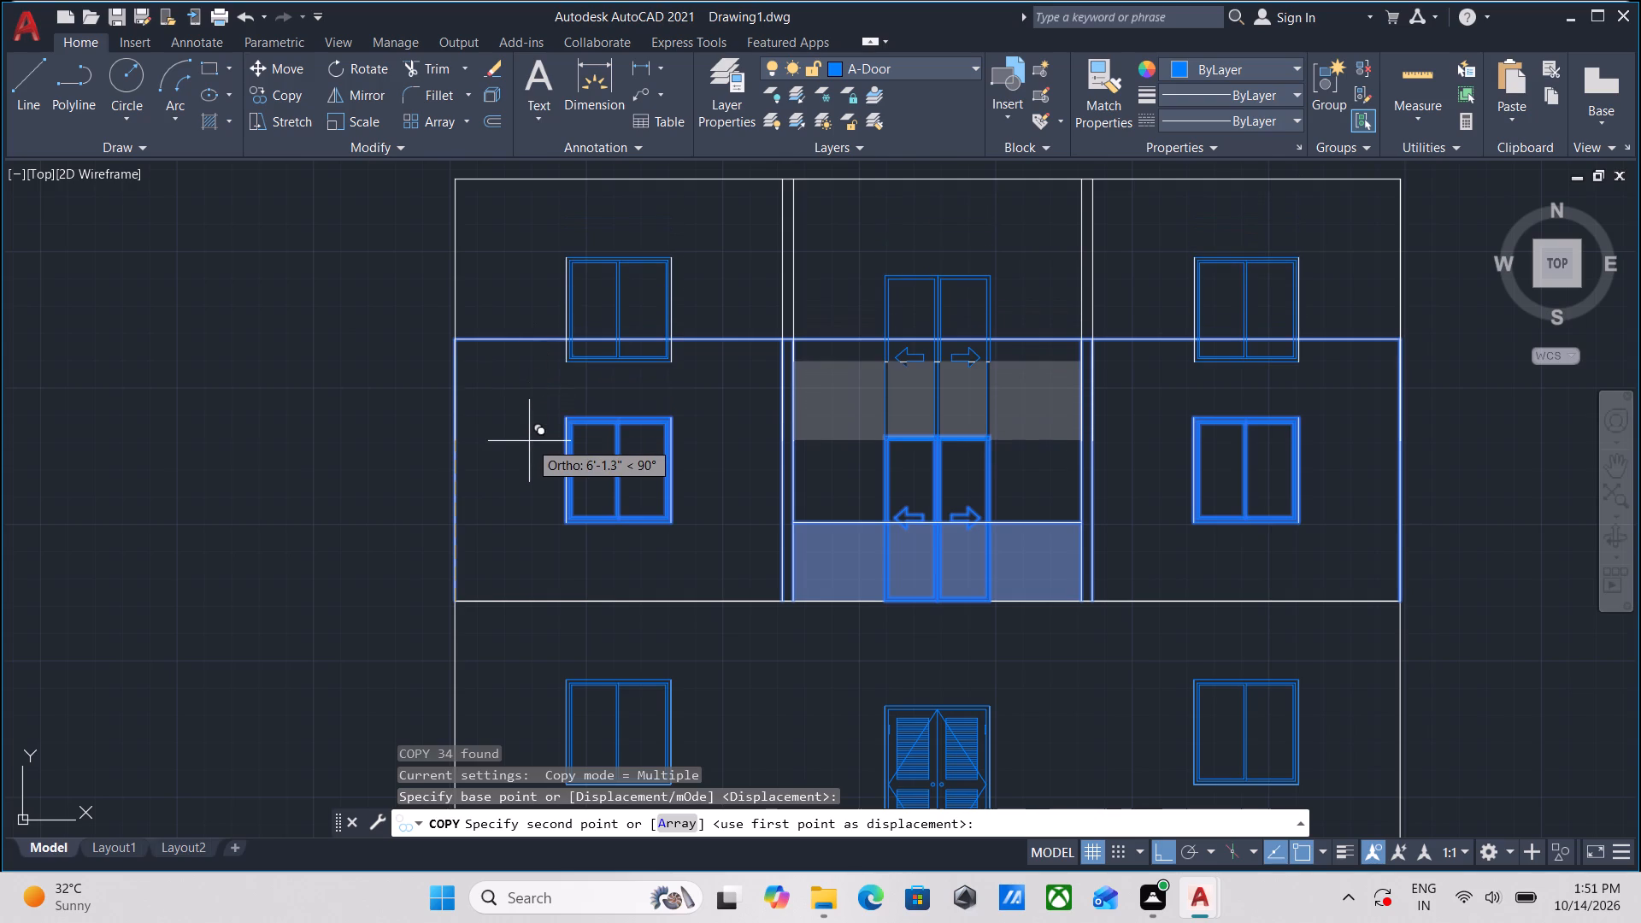
{"action": "scroll", "coordinate": [465, 341], "scroll_direction": "down", "scroll_amount": 1}
{"action": "middle_click_drag", "start_coordinate": [465, 342], "coordinate": [461, 451]}
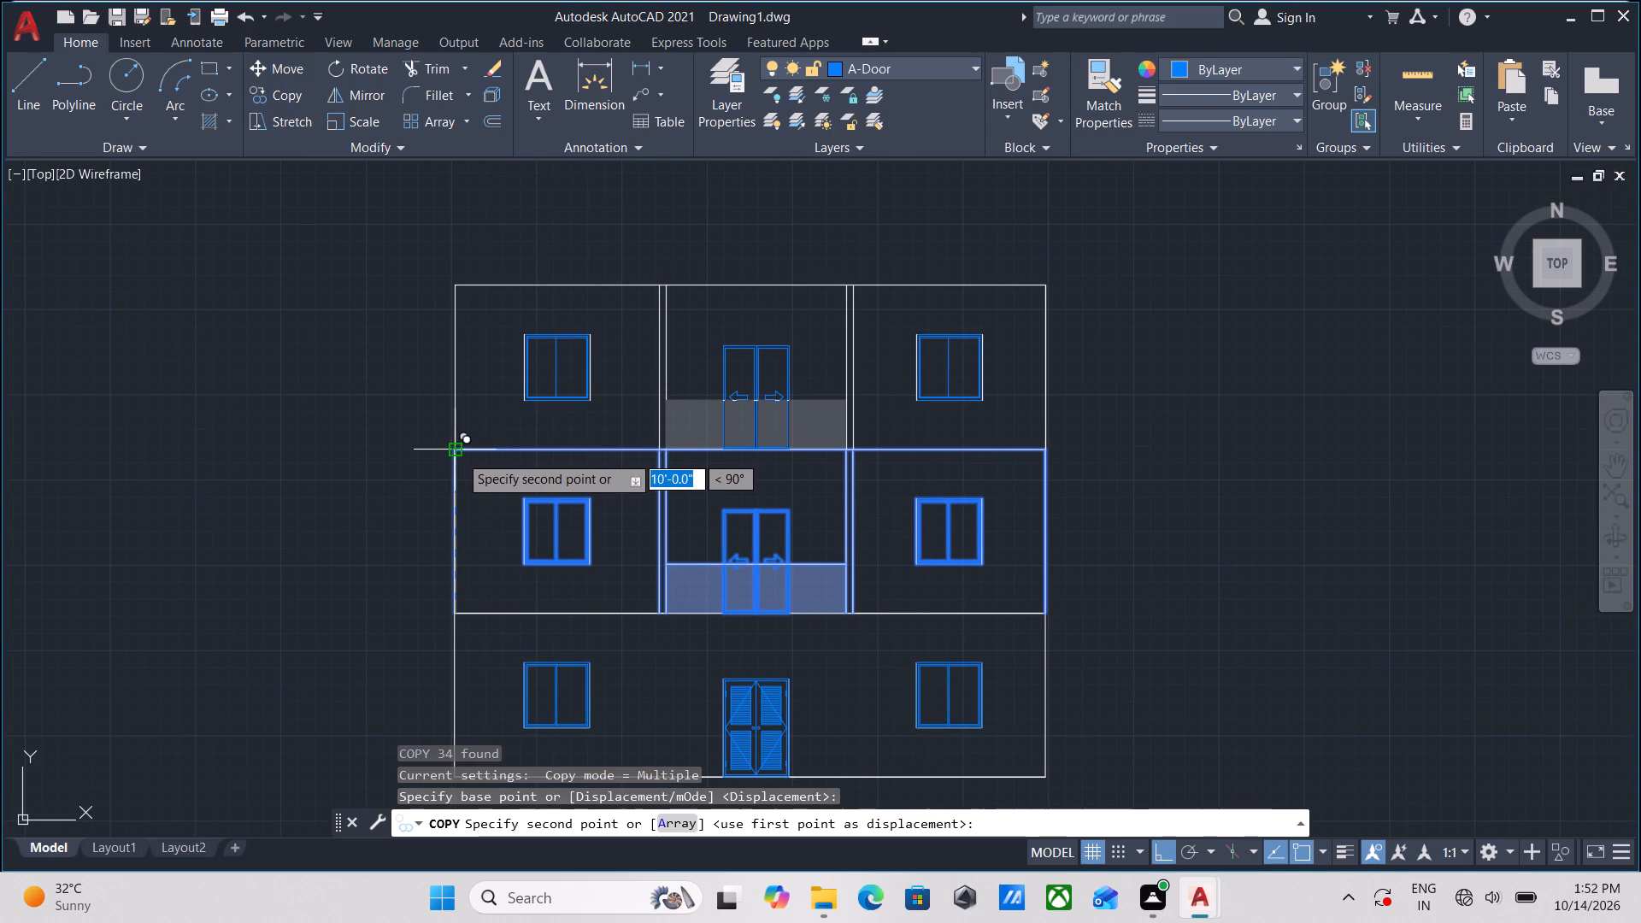
{"action": "left_click", "coordinate": [459, 455]}
Place two more copies of the balcony storey, each stacked on the top-left corner of the storey below, and end copying.
{"action": "scroll", "coordinate": [471, 324], "scroll_direction": "down", "scroll_amount": 1}
{"action": "middle_click_drag", "start_coordinate": [471, 324], "coordinate": [486, 453]}
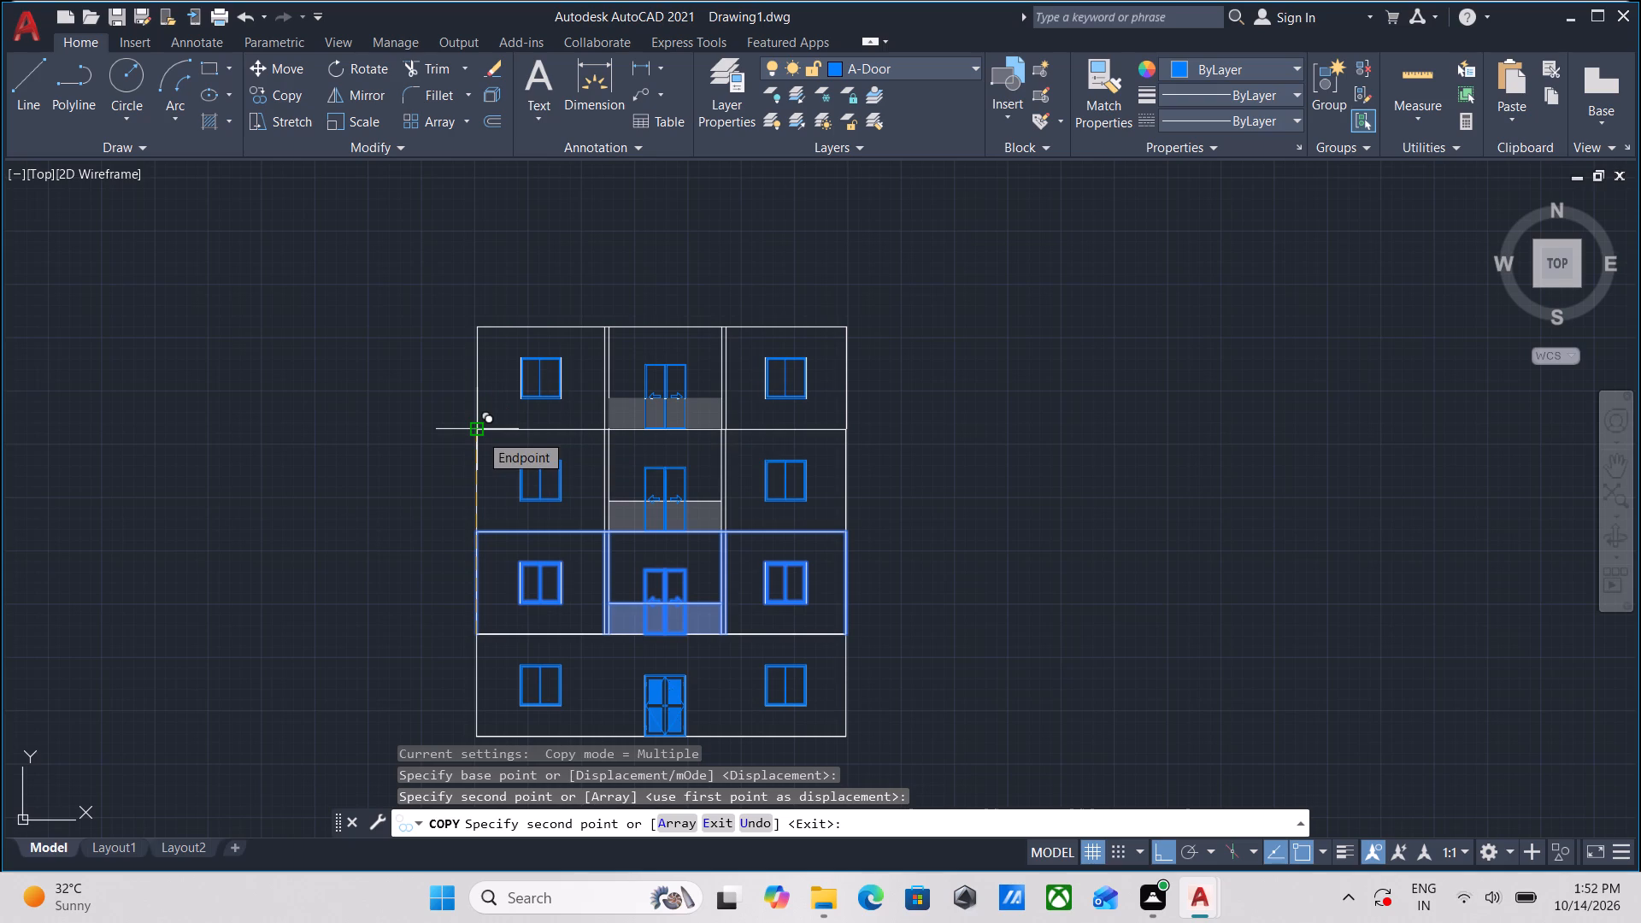
{"action": "left_click", "coordinate": [479, 433]}
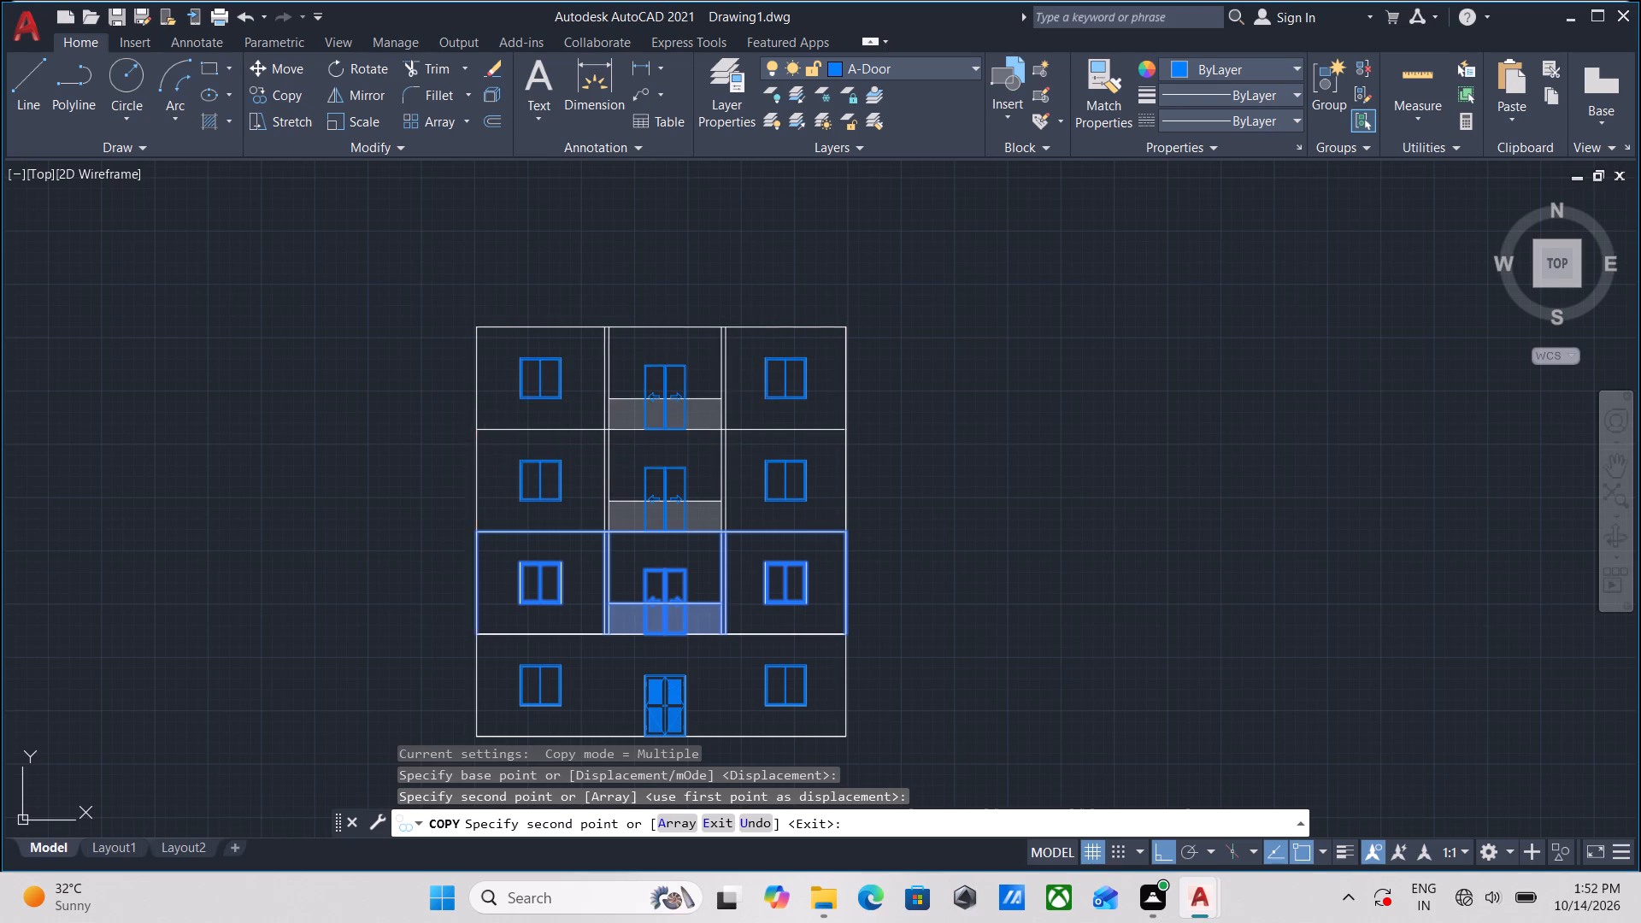
{"action": "middle_click_drag", "start_coordinate": [481, 351], "coordinate": [484, 473]}
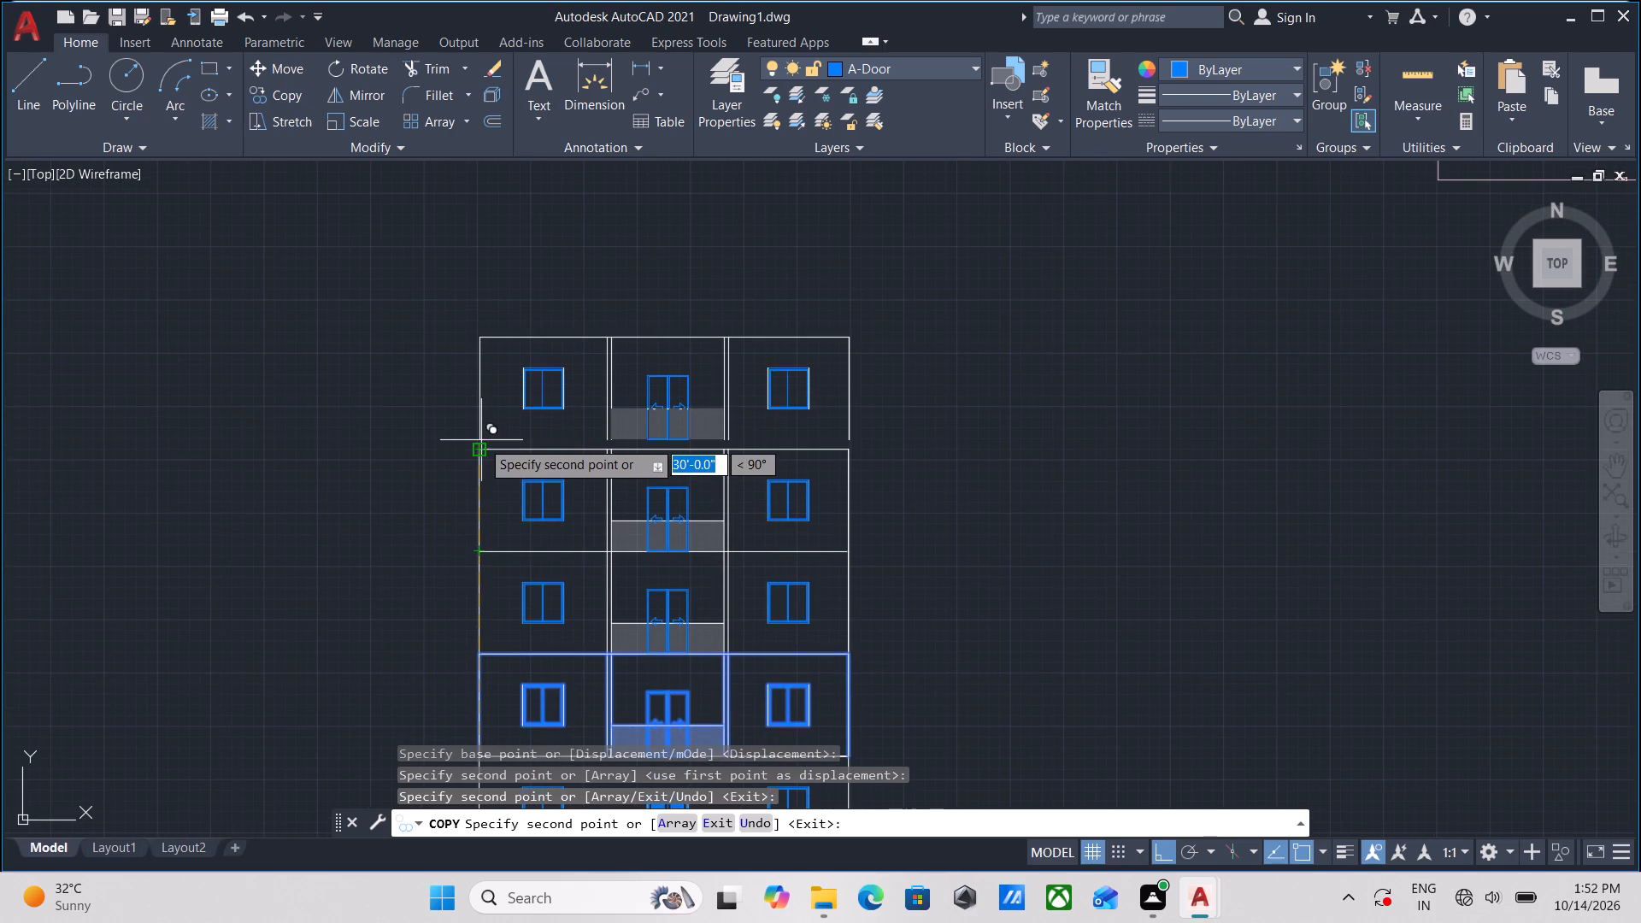
{"action": "left_click", "coordinate": [481, 450]}
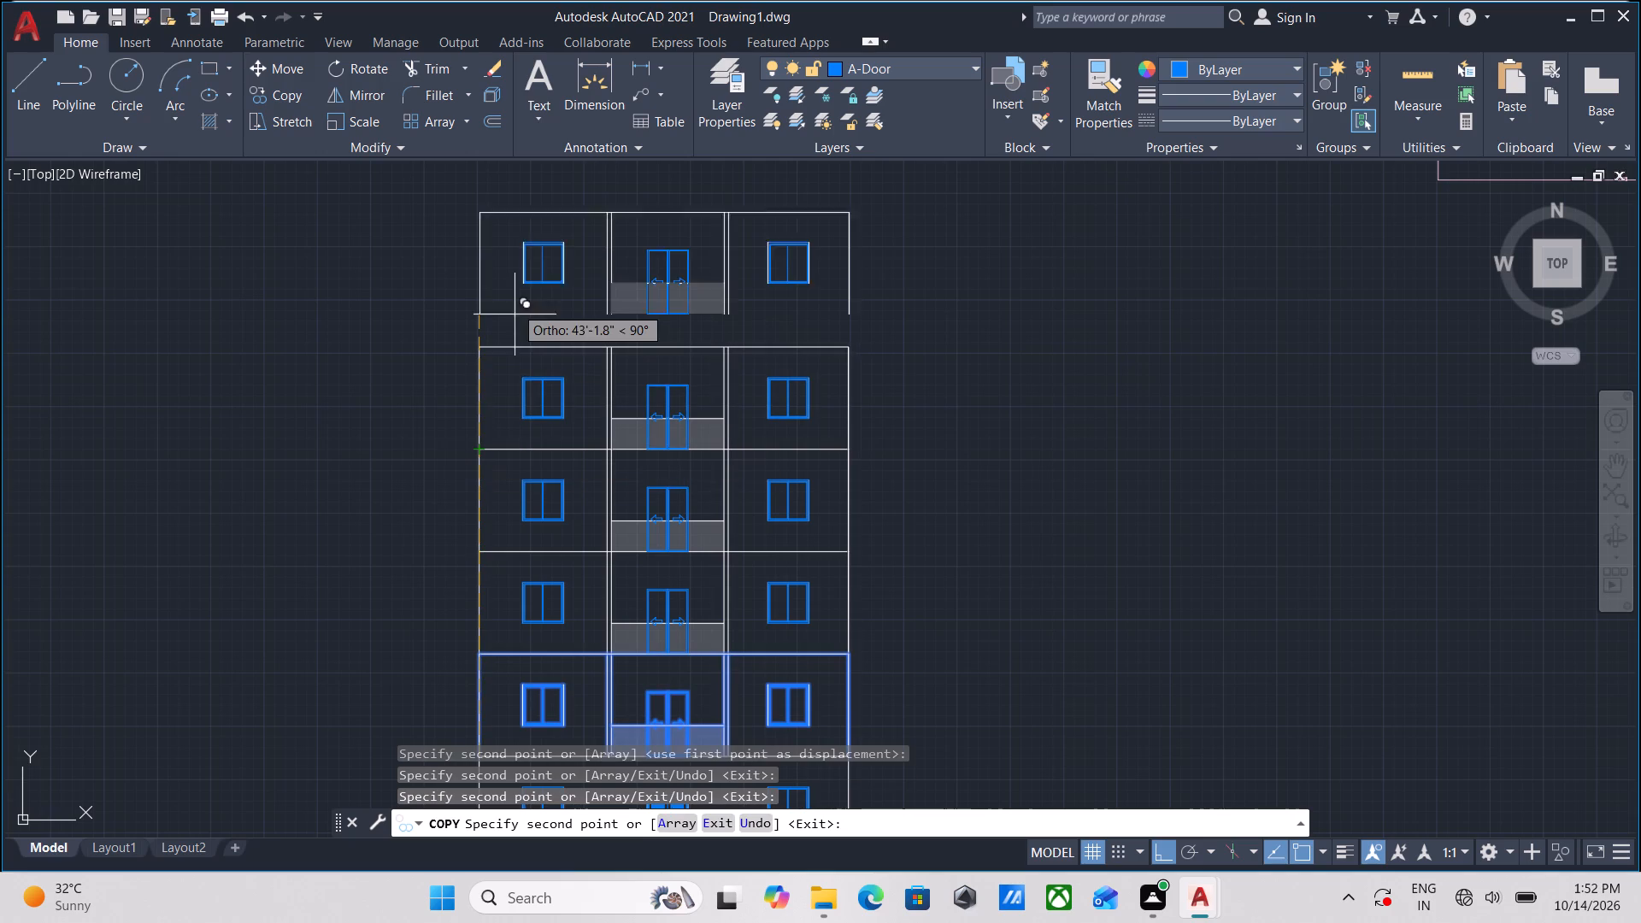
{"action": "key", "text": "Escape"}
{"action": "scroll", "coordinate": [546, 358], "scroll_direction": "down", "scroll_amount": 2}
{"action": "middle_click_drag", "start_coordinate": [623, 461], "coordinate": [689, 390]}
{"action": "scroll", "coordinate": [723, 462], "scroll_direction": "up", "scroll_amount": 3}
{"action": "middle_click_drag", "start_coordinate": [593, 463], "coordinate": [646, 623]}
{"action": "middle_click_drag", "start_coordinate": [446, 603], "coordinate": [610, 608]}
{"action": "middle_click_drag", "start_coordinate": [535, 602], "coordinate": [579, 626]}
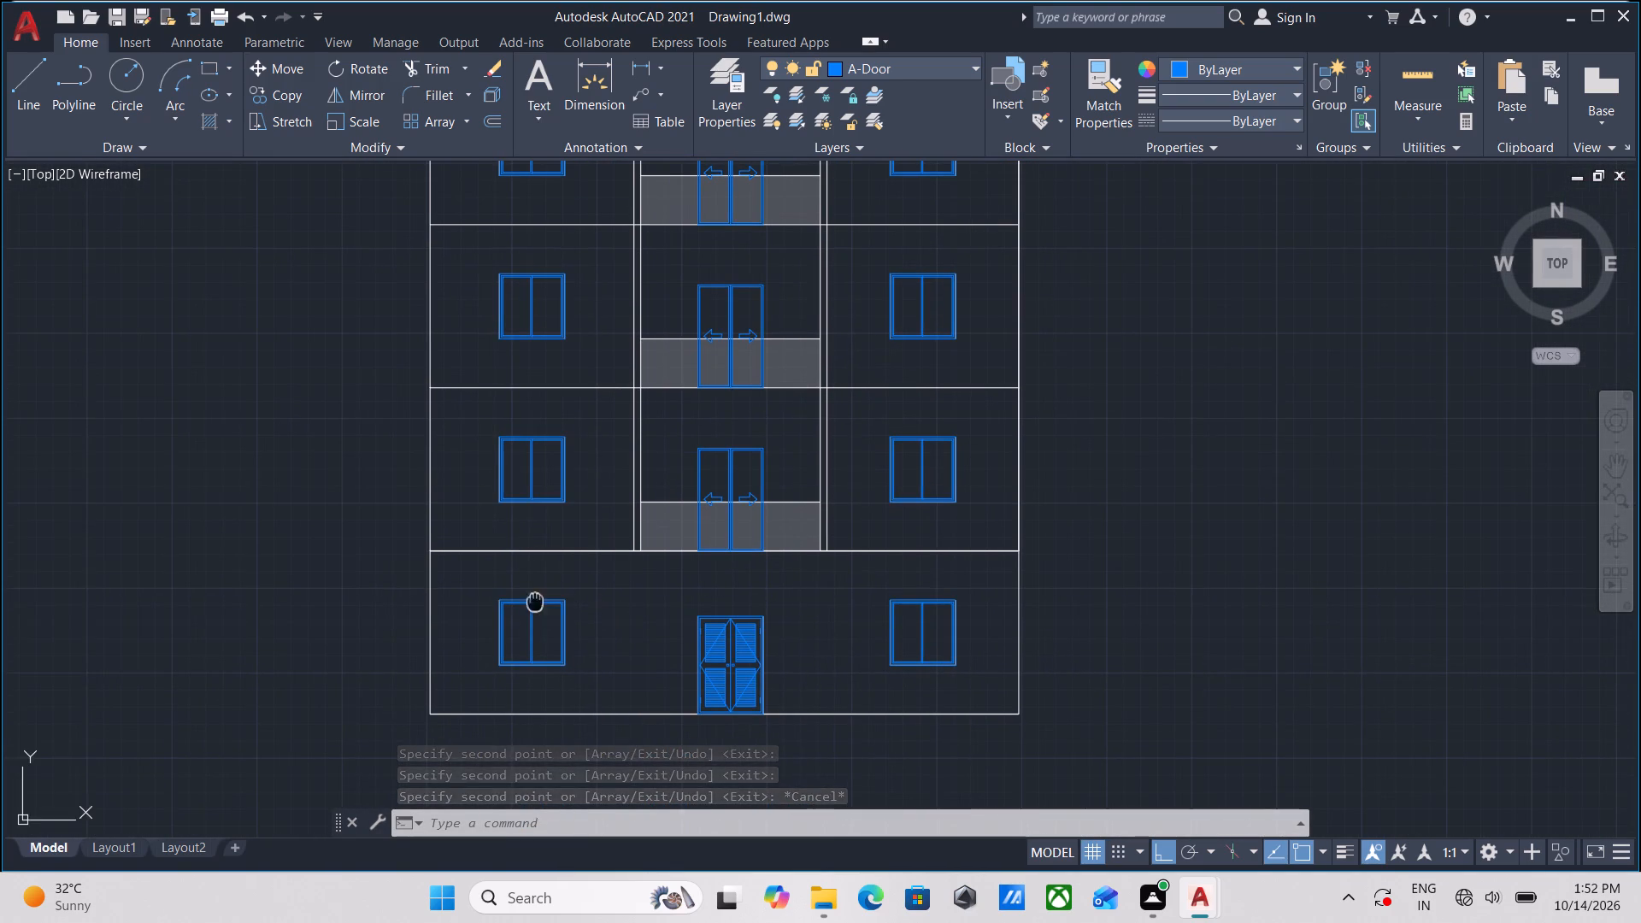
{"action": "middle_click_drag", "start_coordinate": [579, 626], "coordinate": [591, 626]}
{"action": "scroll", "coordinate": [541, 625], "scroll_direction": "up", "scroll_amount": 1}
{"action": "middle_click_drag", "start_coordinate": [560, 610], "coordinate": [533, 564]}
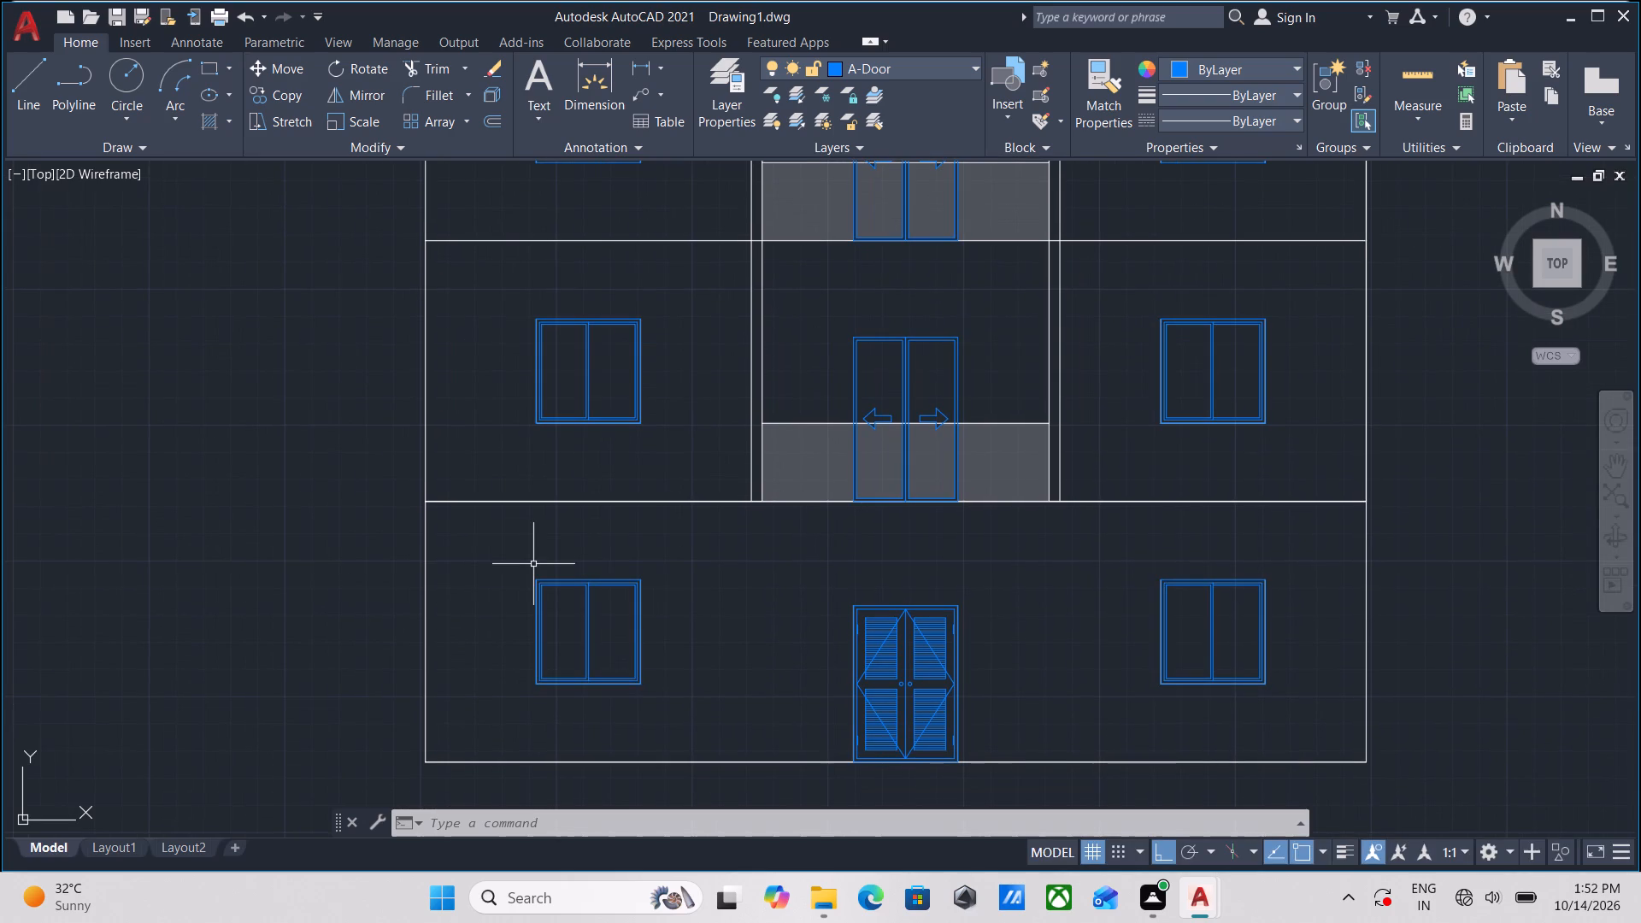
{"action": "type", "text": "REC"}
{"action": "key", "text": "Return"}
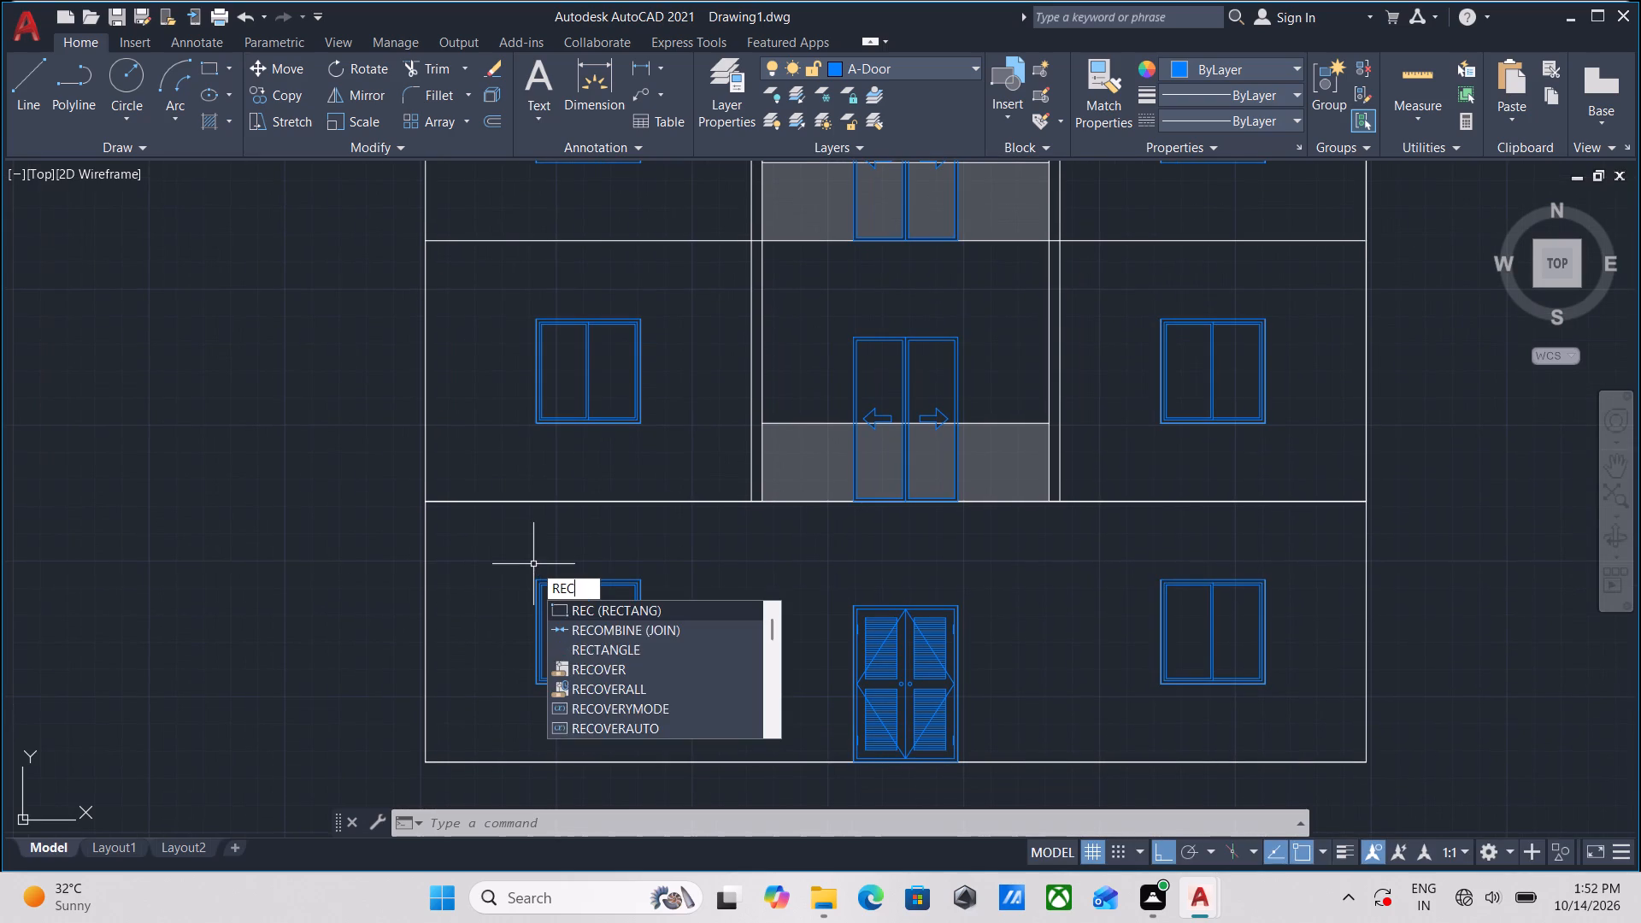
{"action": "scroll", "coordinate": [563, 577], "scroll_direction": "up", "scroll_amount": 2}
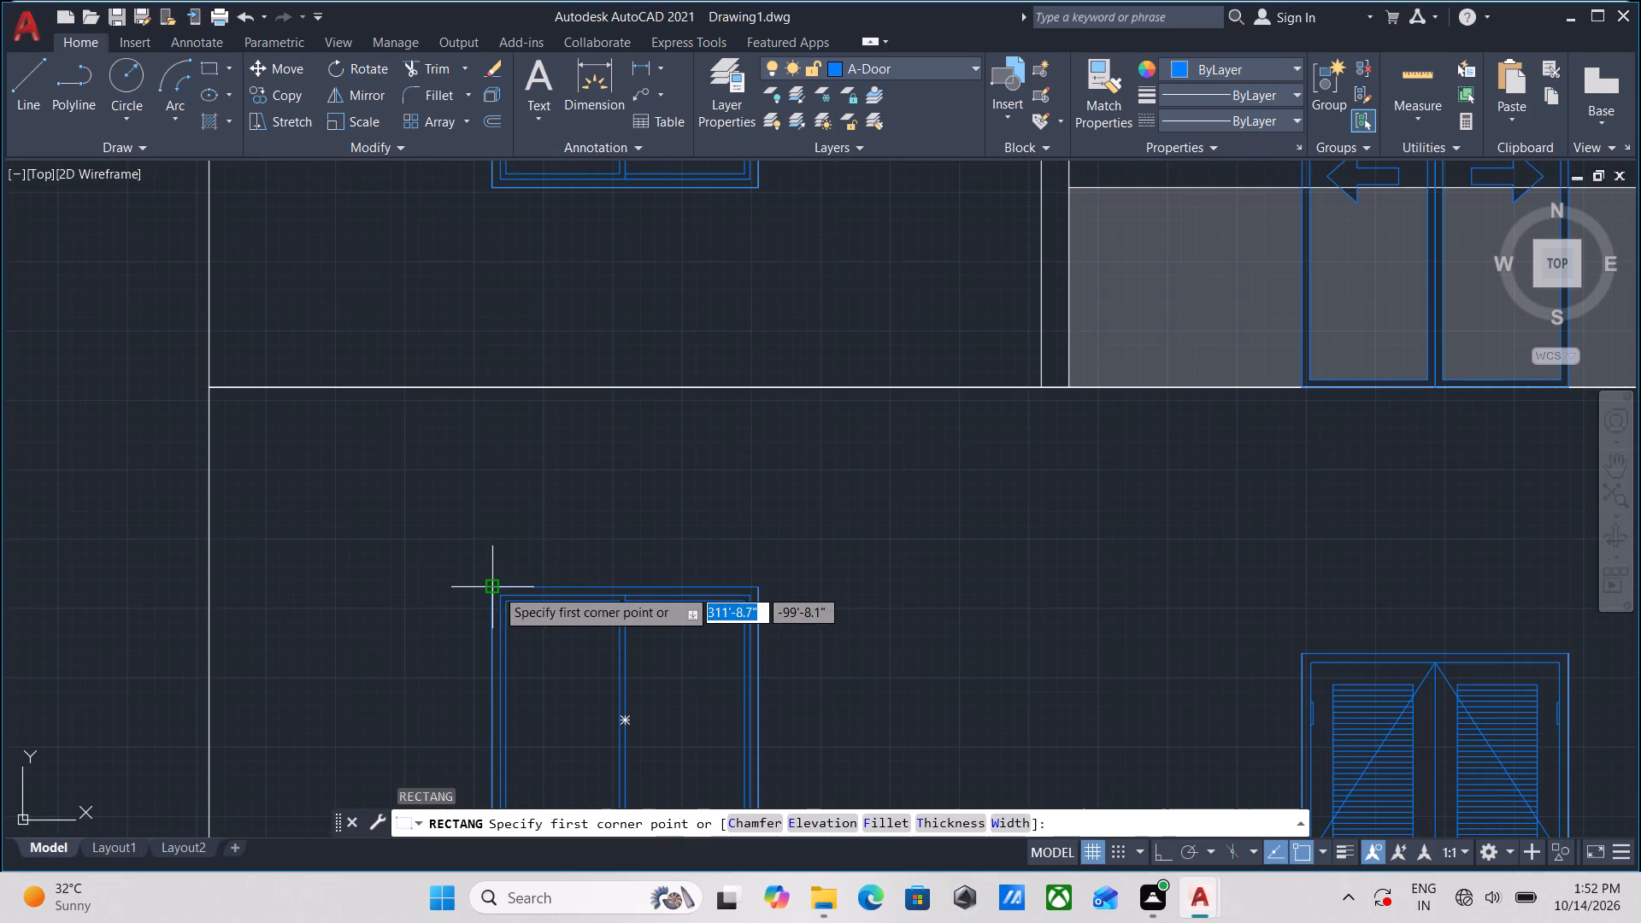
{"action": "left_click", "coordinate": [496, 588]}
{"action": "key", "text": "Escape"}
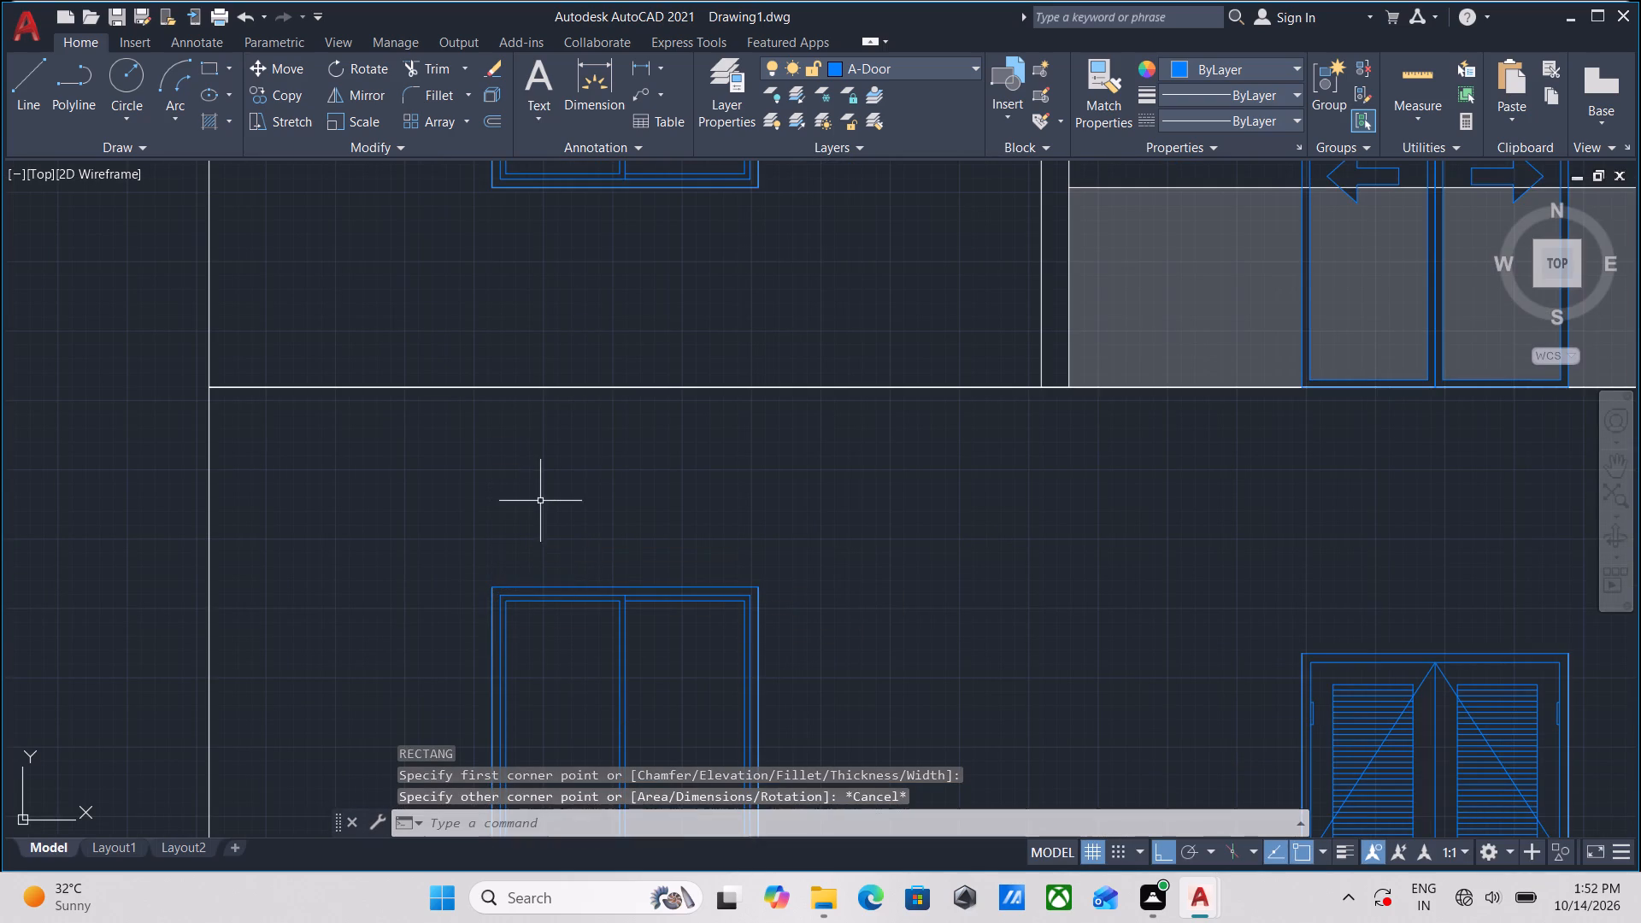
Make layer 24 the current layer.
{"action": "left_click", "coordinate": [915, 64]}
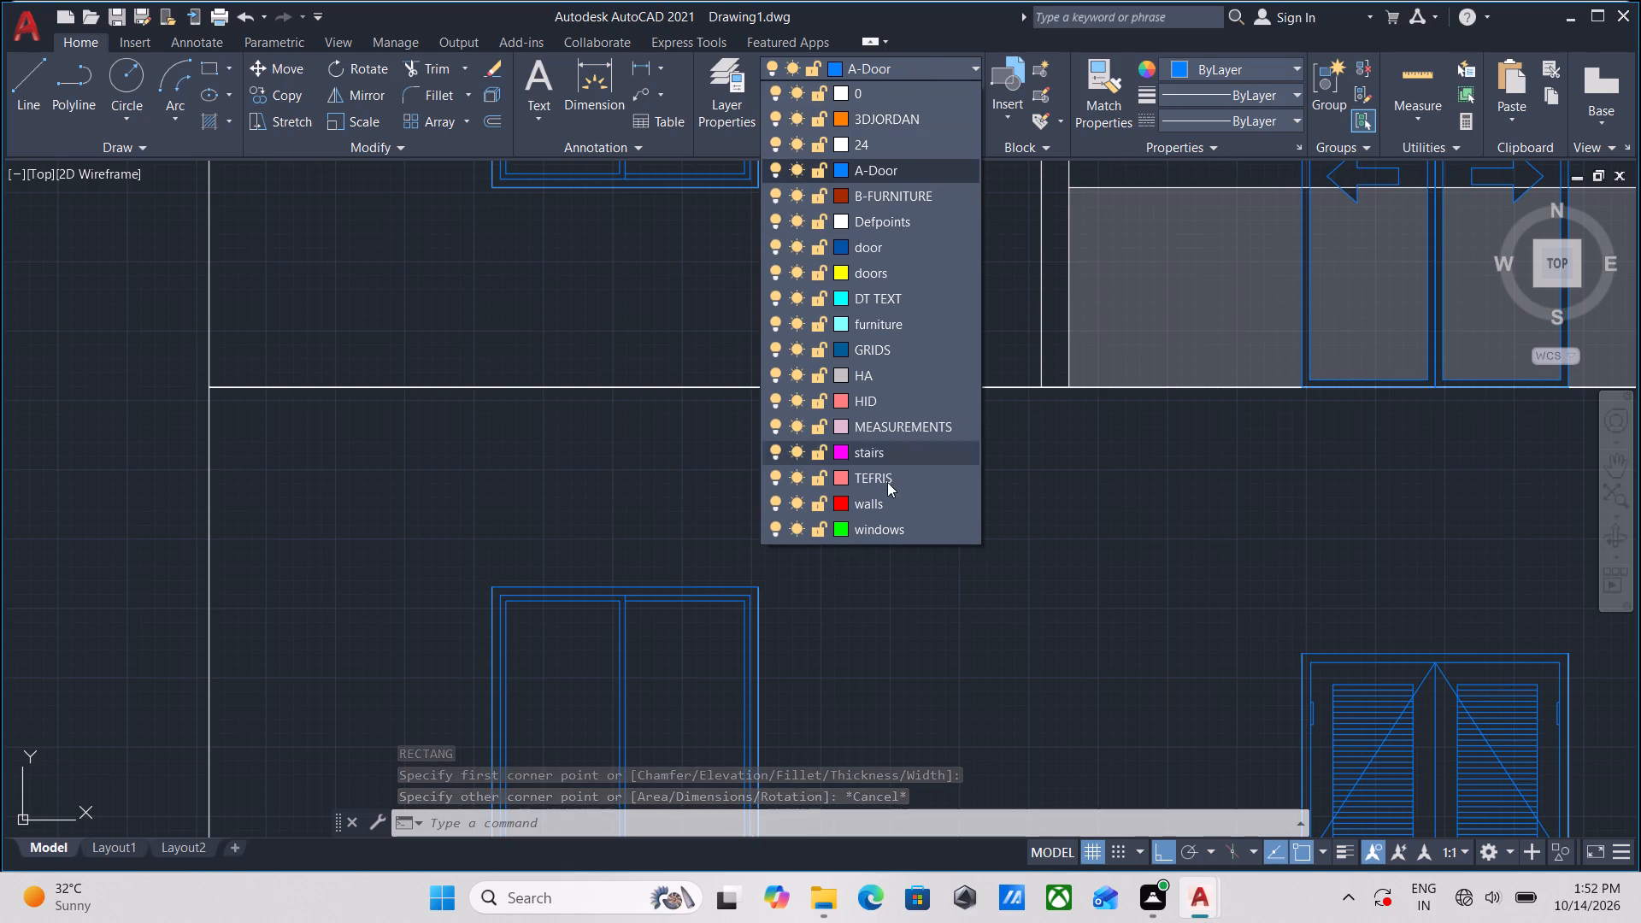
{"action": "scroll", "coordinate": [885, 483], "scroll_direction": "down", "scroll_amount": 3}
{"action": "scroll", "coordinate": [851, 442], "scroll_direction": "up", "scroll_amount": 2}
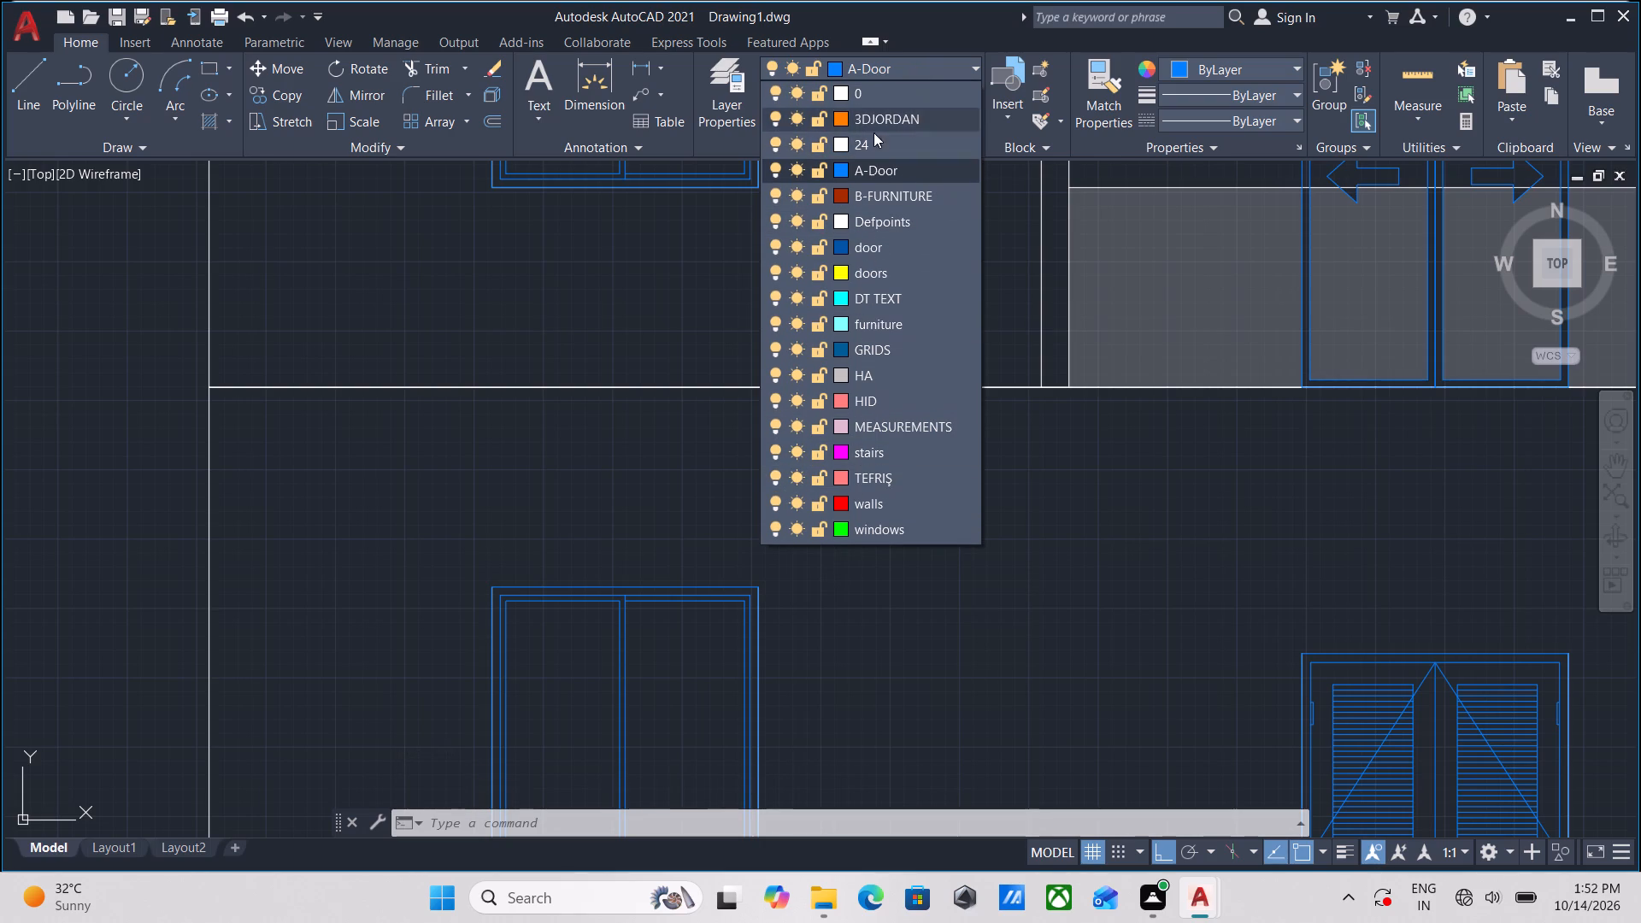
{"action": "left_click", "coordinate": [883, 144]}
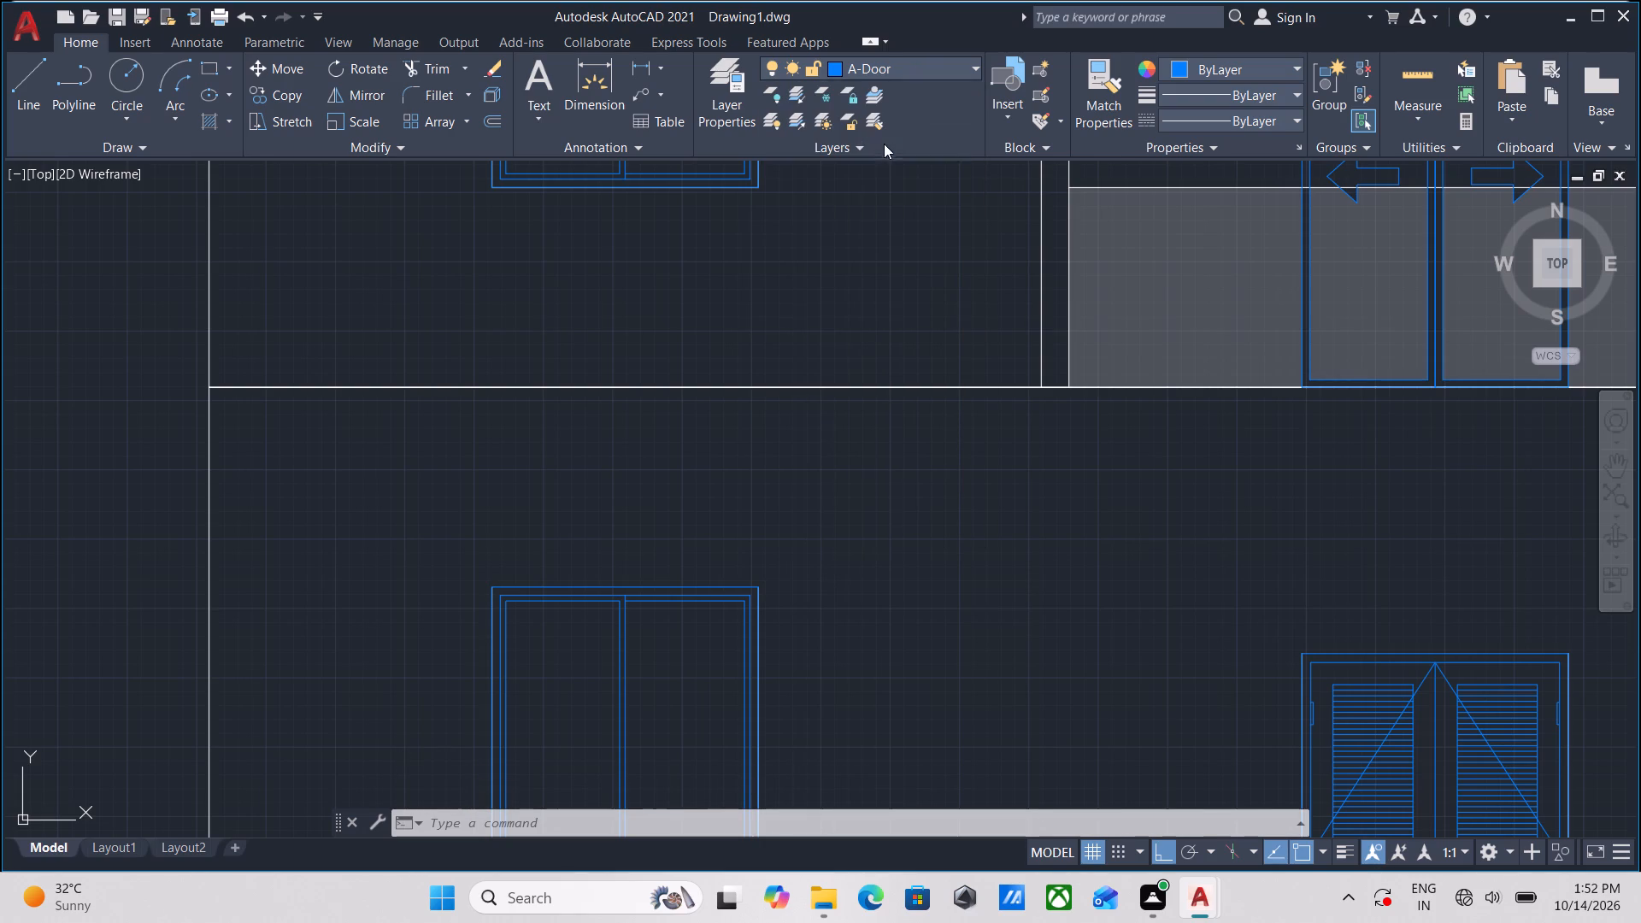
Draw a rectangle about 4'-0.3" by 6" above the ground storey's left-hand window, starting from the window's upper-left corner.
{"action": "type", "text": "REC"}
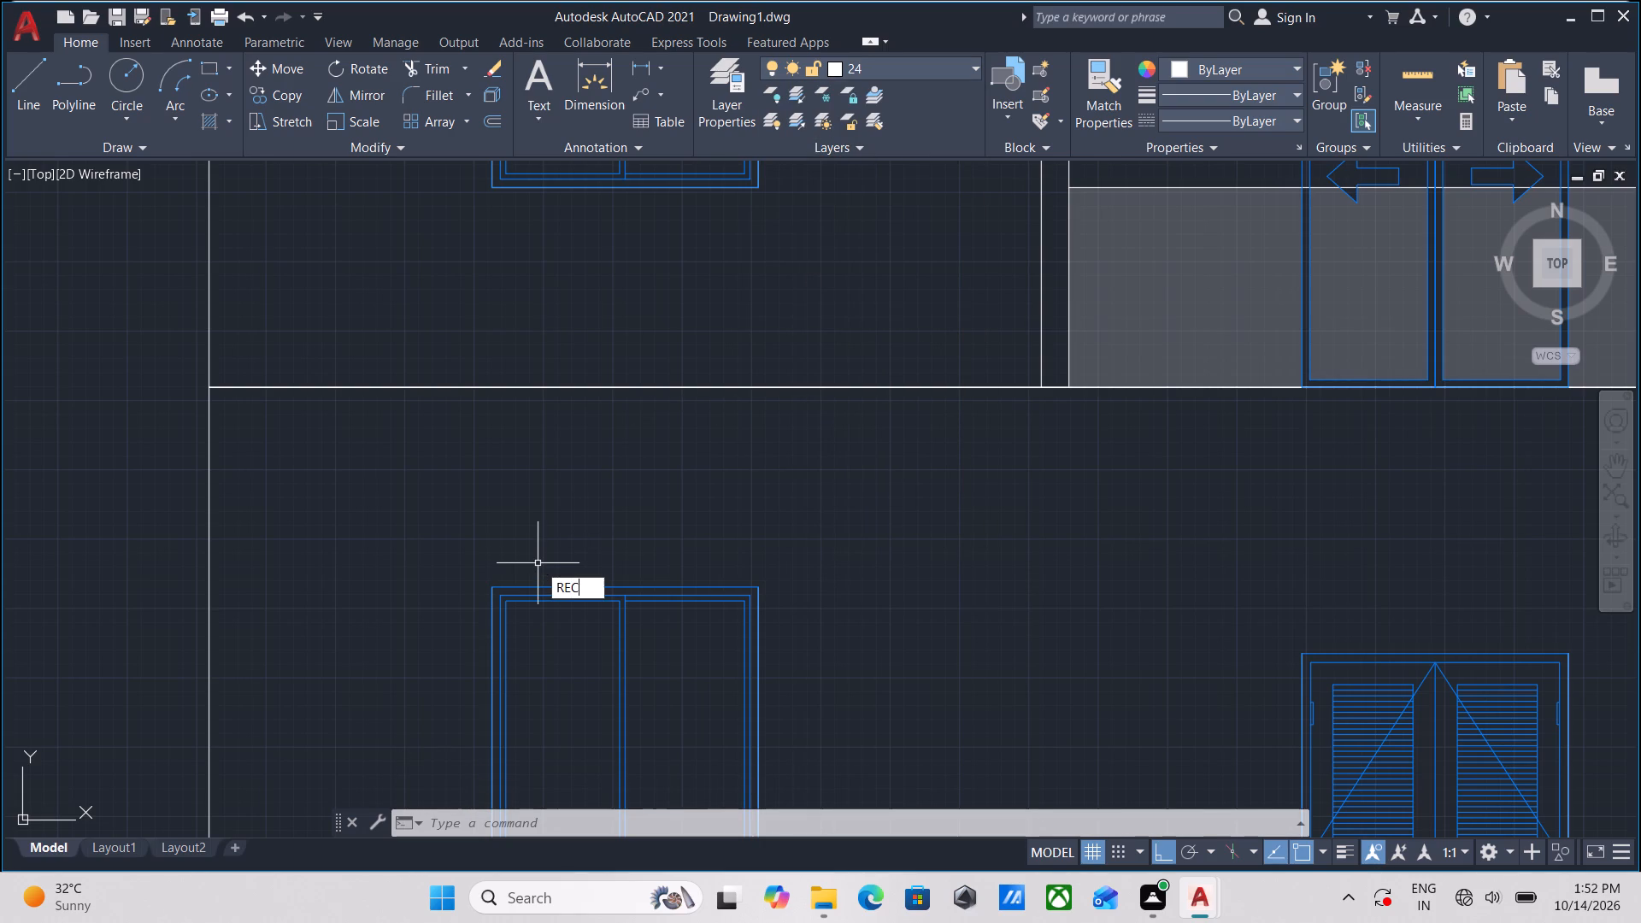
{"action": "key", "text": "Return"}
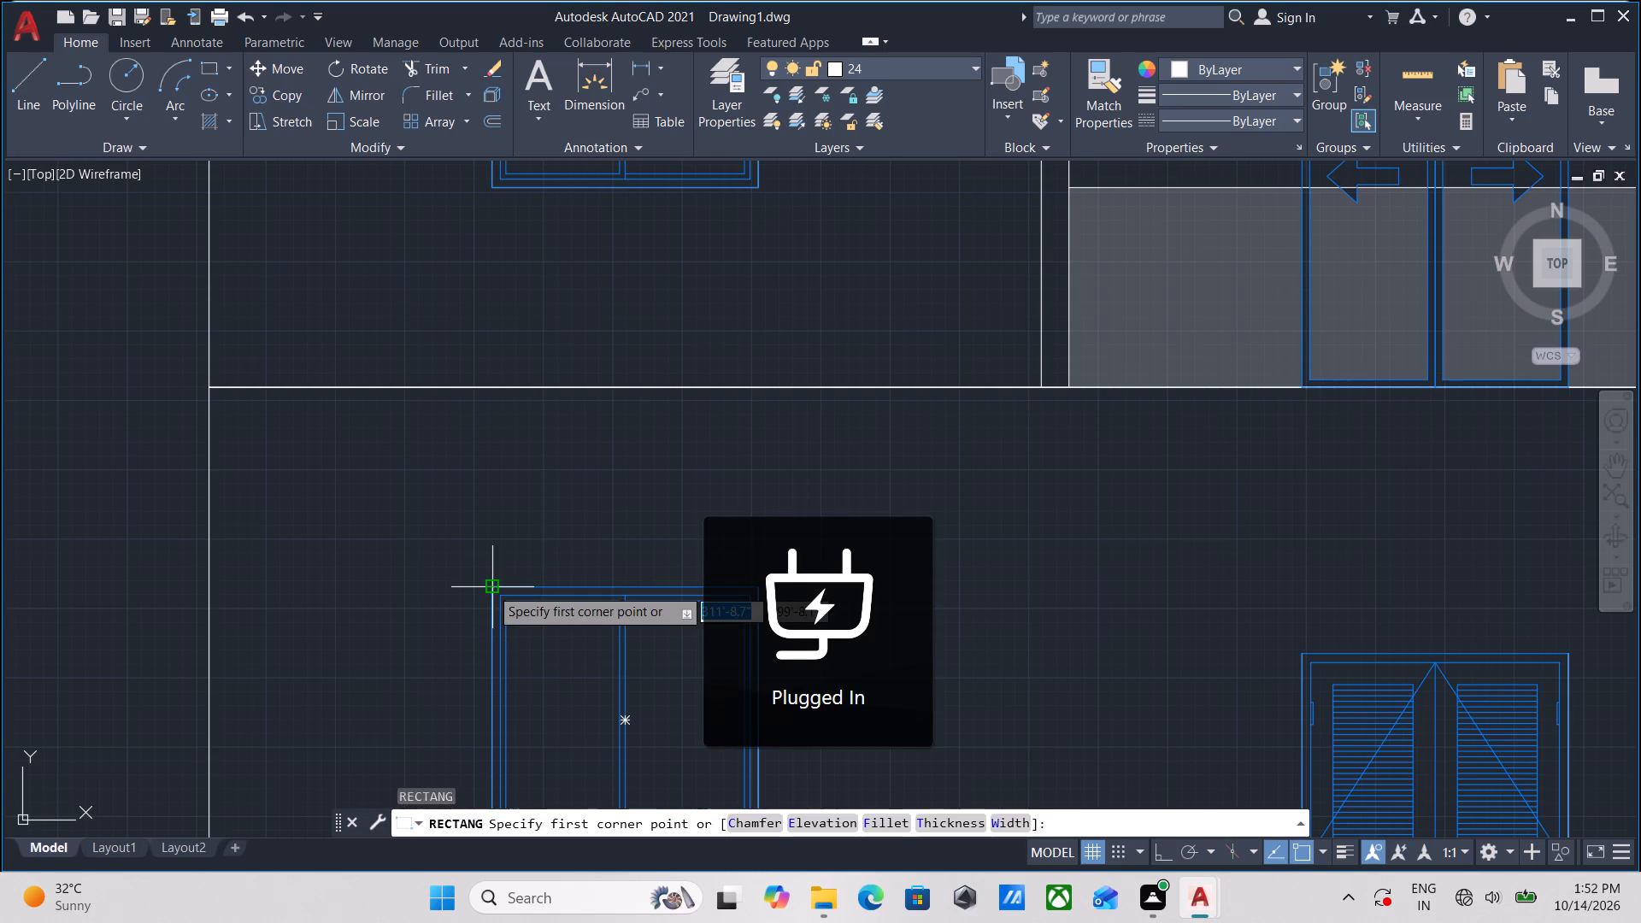
{"action": "left_click", "coordinate": [490, 587]}
{"action": "middle_click_drag", "start_coordinate": [721, 545], "coordinate": [657, 514]}
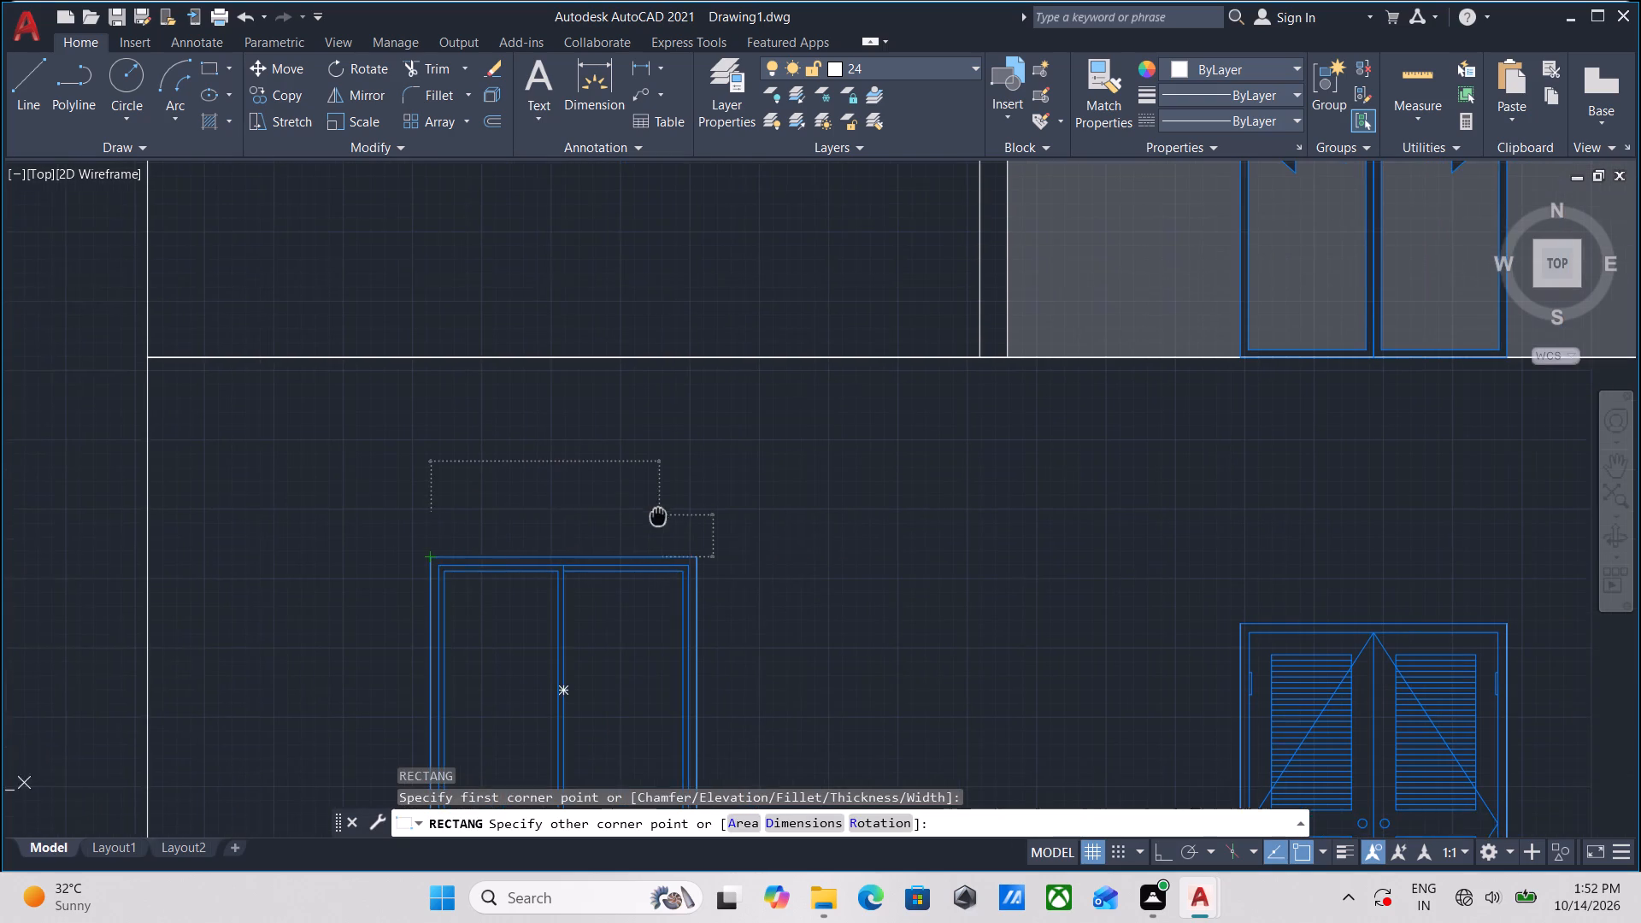
{"action": "middle_click_drag", "start_coordinate": [657, 514], "coordinate": [656, 514]}
{"action": "scroll", "coordinate": [695, 520], "scroll_direction": "up", "scroll_amount": 2}
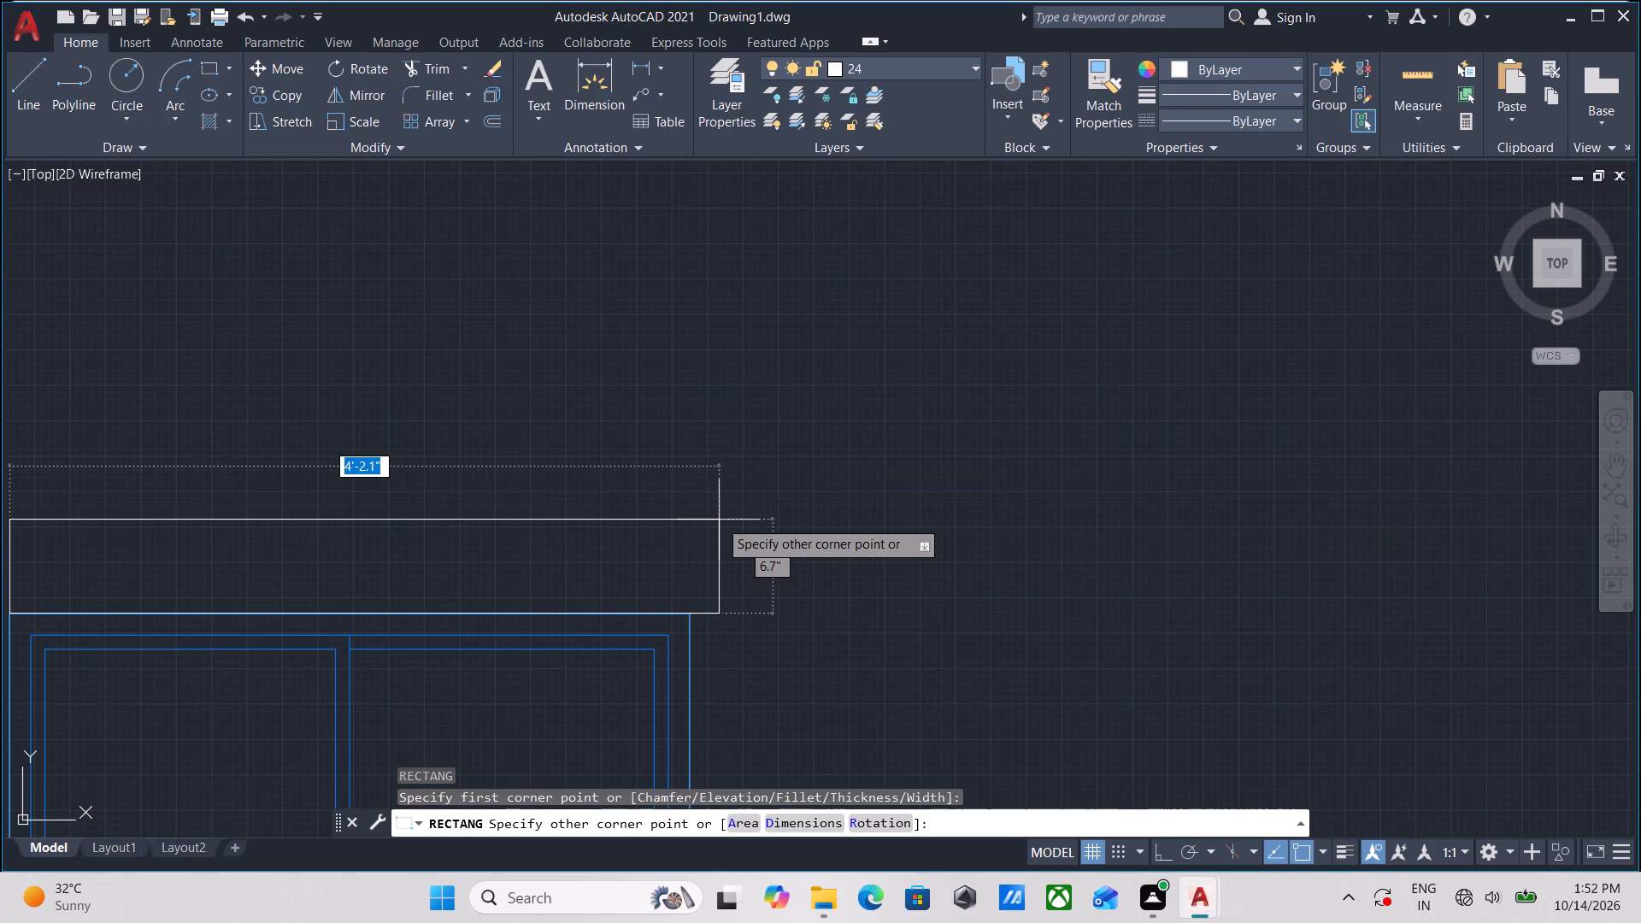
{"action": "scroll", "coordinate": [719, 509], "scroll_direction": "down", "scroll_amount": 2}
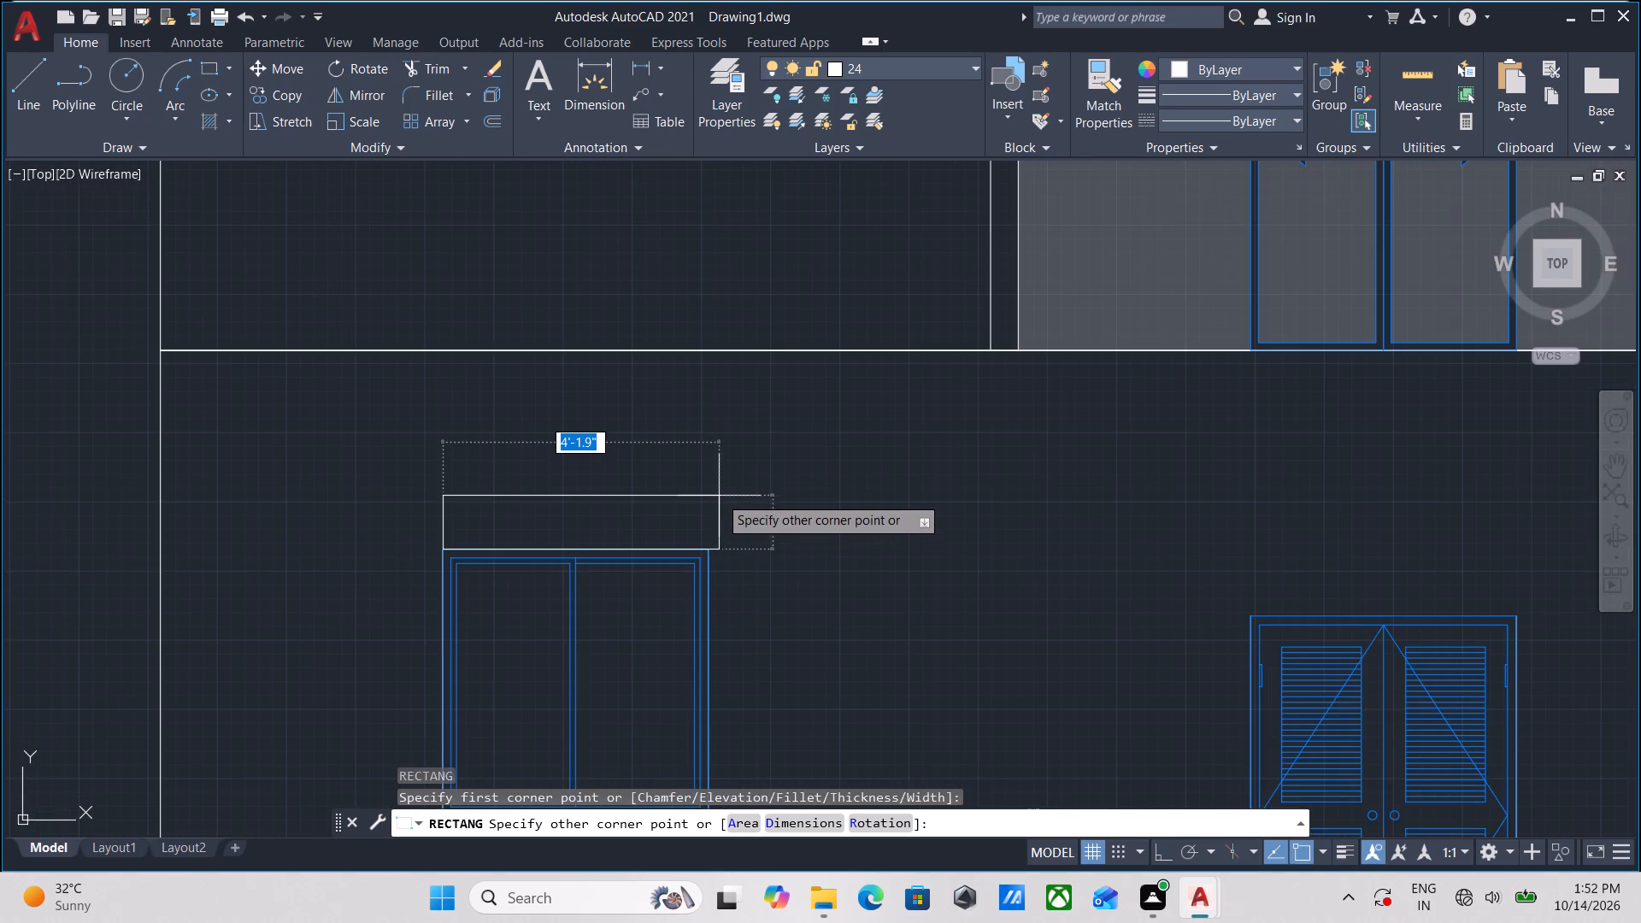
{"action": "scroll", "coordinate": [693, 502], "scroll_direction": "up", "scroll_amount": 2}
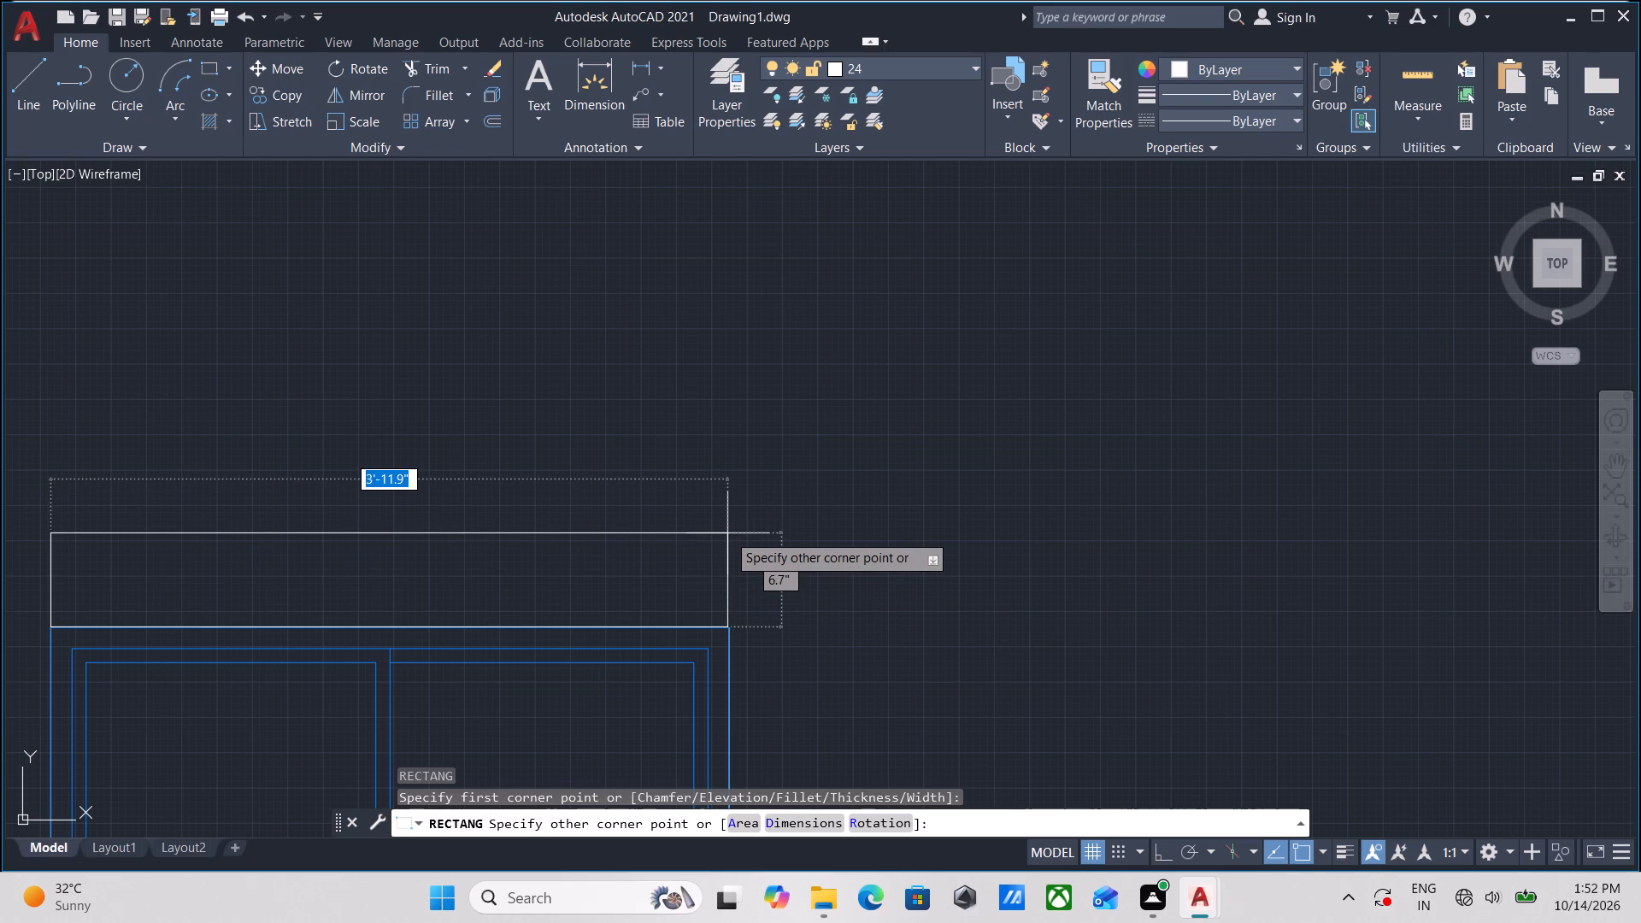
{"action": "scroll", "coordinate": [734, 533], "scroll_direction": "up", "scroll_amount": 1}
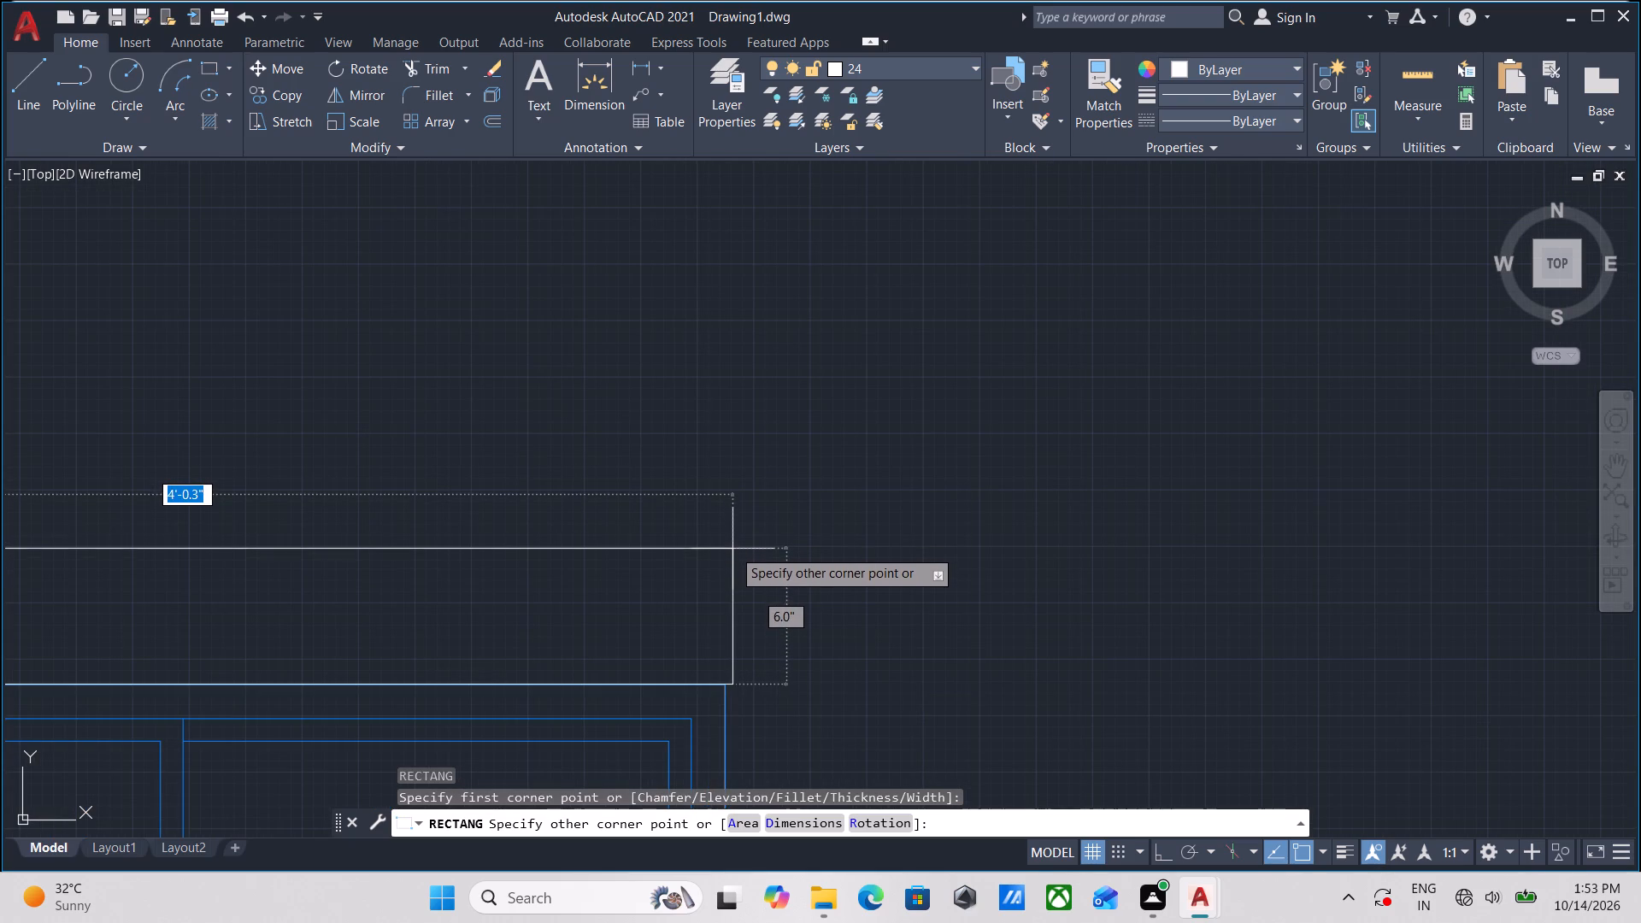
{"action": "left_click", "coordinate": [732, 550]}
{"action": "scroll", "coordinate": [746, 535], "scroll_direction": "down", "scroll_amount": 2}
Stretch the new rectangle's right edge outward by about 1.3" so it overhangs the window frame.
{"action": "left_click_drag", "start_coordinate": [782, 483], "coordinate": [767, 498]}
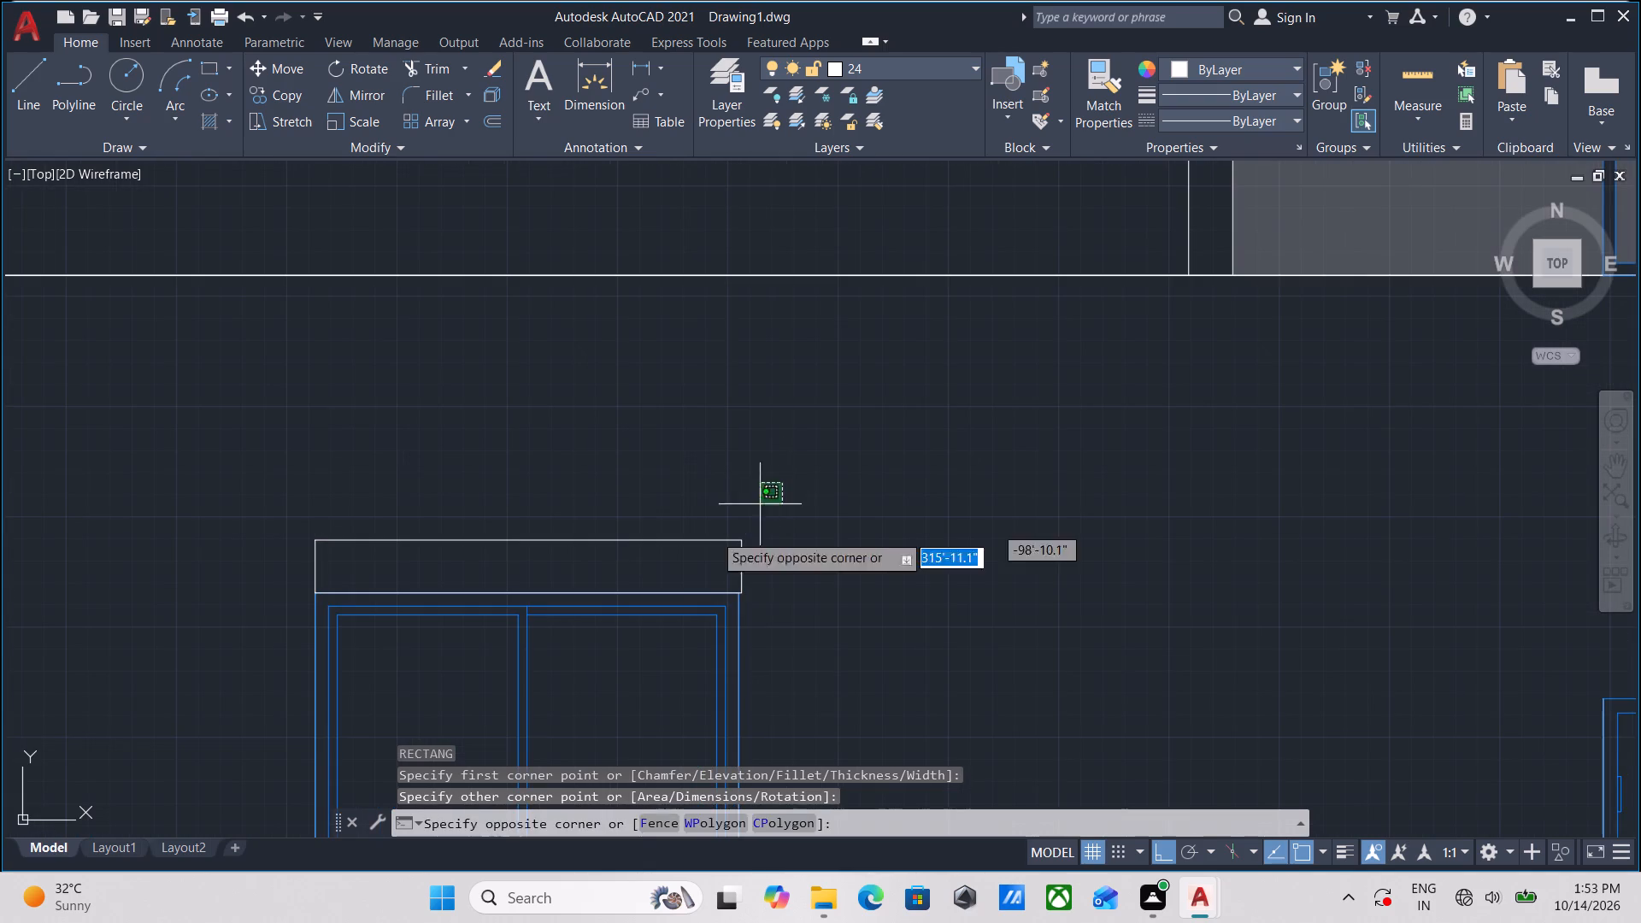
{"action": "left_click", "coordinate": [585, 548]}
{"action": "scroll", "coordinate": [721, 573], "scroll_direction": "up", "scroll_amount": 2}
{"action": "left_click", "coordinate": [767, 561]}
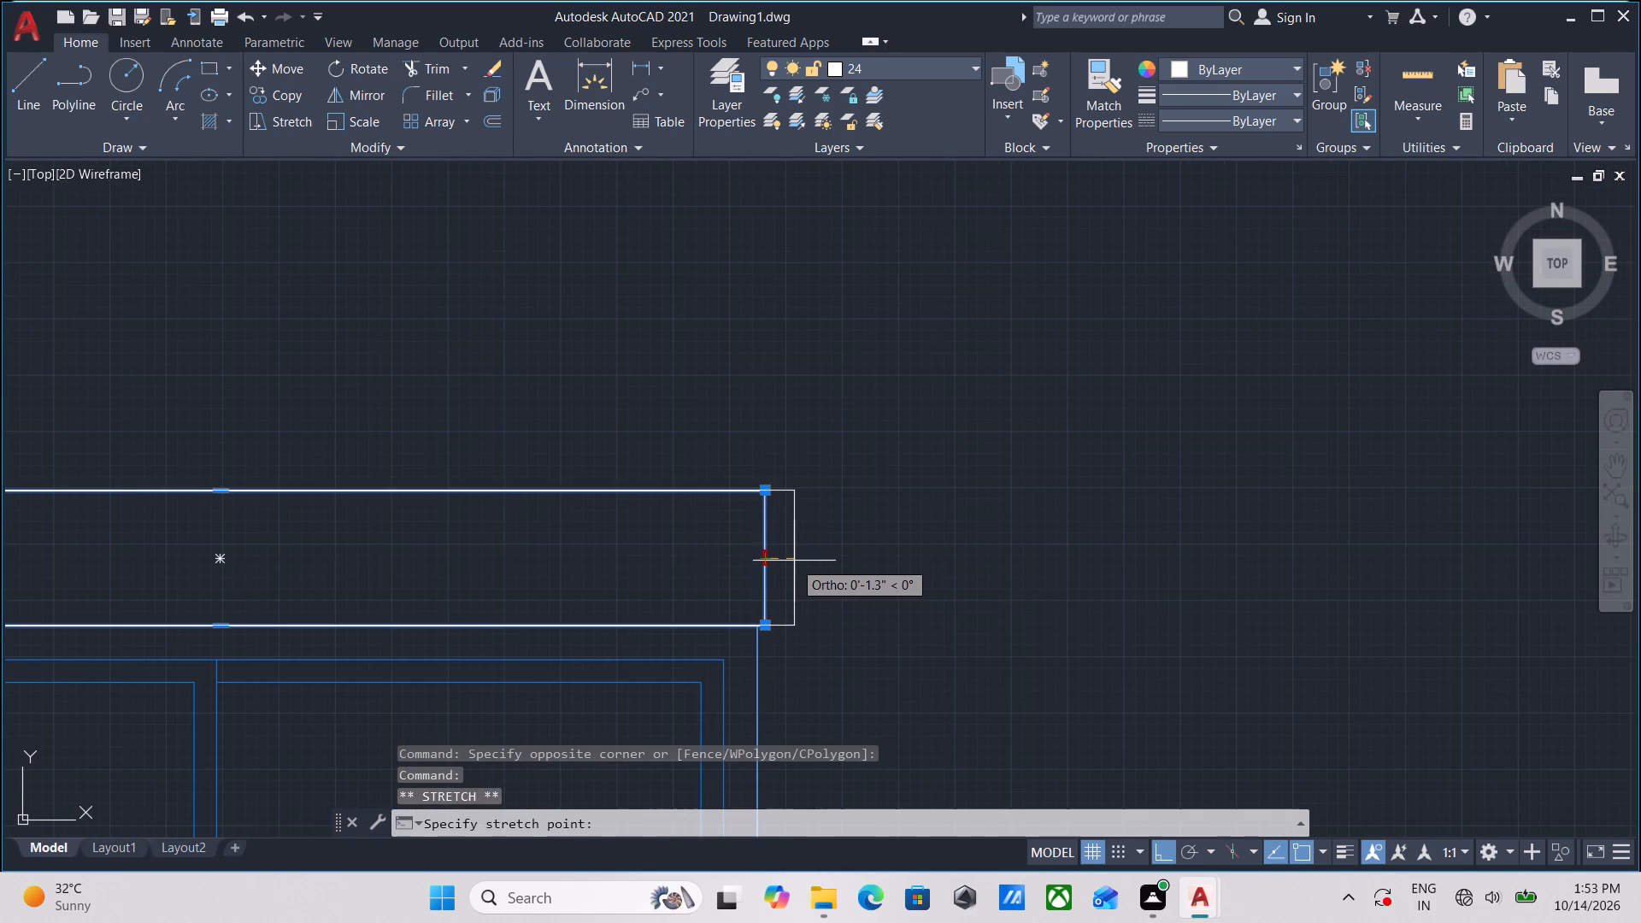
{"action": "left_click", "coordinate": [798, 561]}
{"action": "scroll", "coordinate": [553, 576], "scroll_direction": "down", "scroll_amount": 1}
{"action": "key", "text": "Escape"}
Stretch the rectangle's left edge outward a little past the window frame.
{"action": "middle_click_drag", "start_coordinate": [553, 576], "coordinate": [850, 550]}
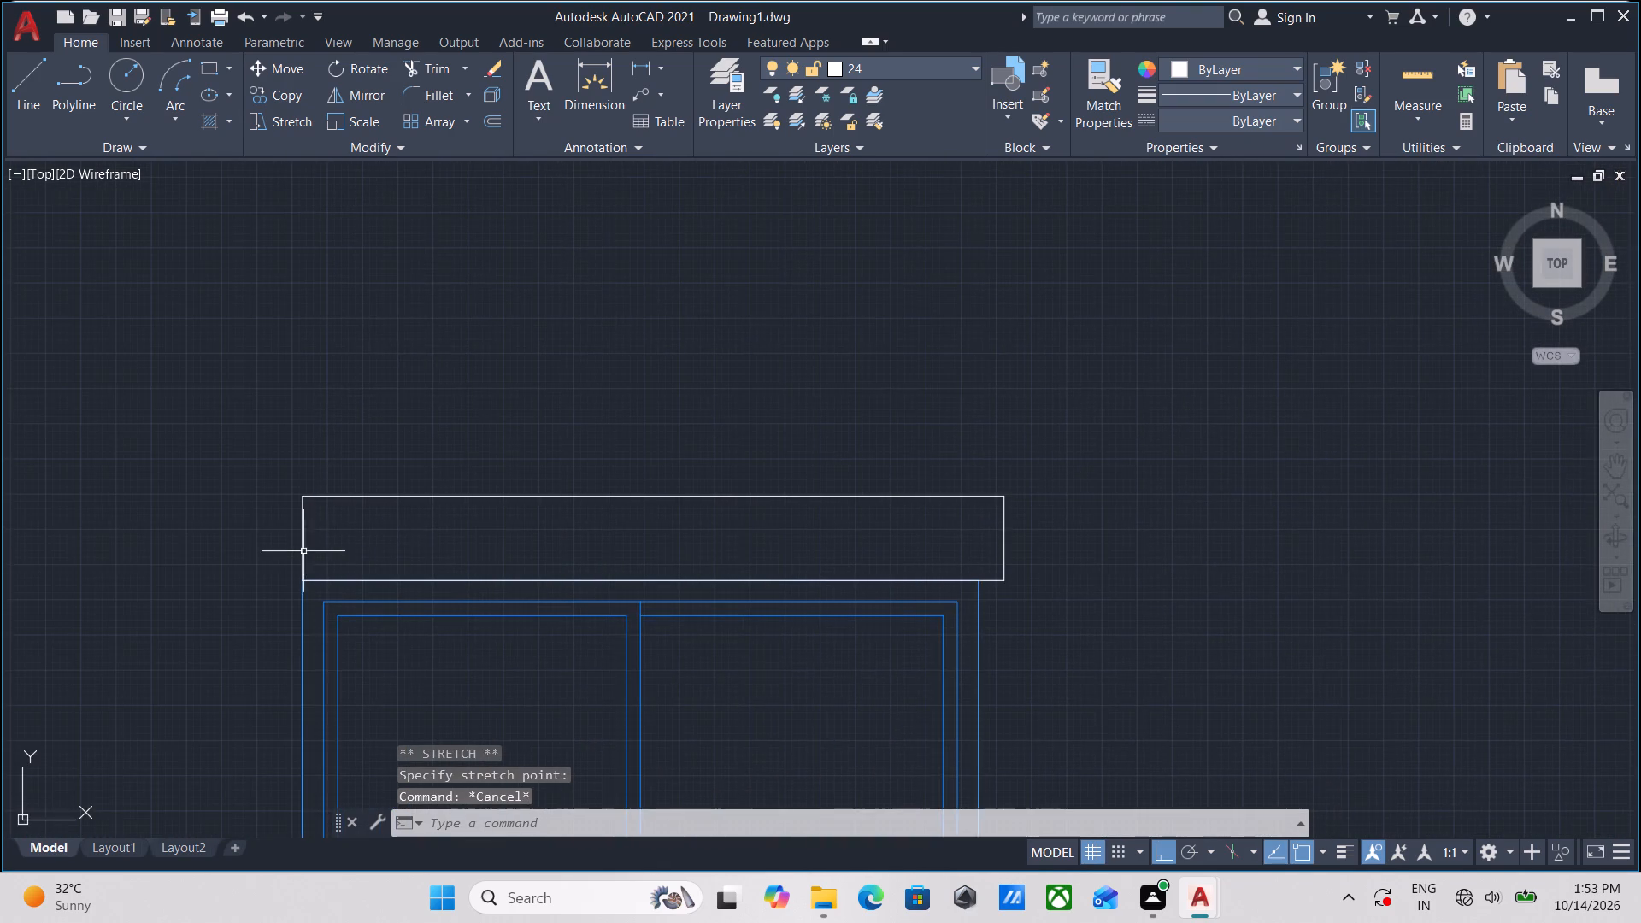
{"action": "middle_click_drag", "start_coordinate": [303, 551], "coordinate": [573, 568]}
{"action": "left_click", "coordinate": [601, 565]}
{"action": "left_click", "coordinate": [521, 547]}
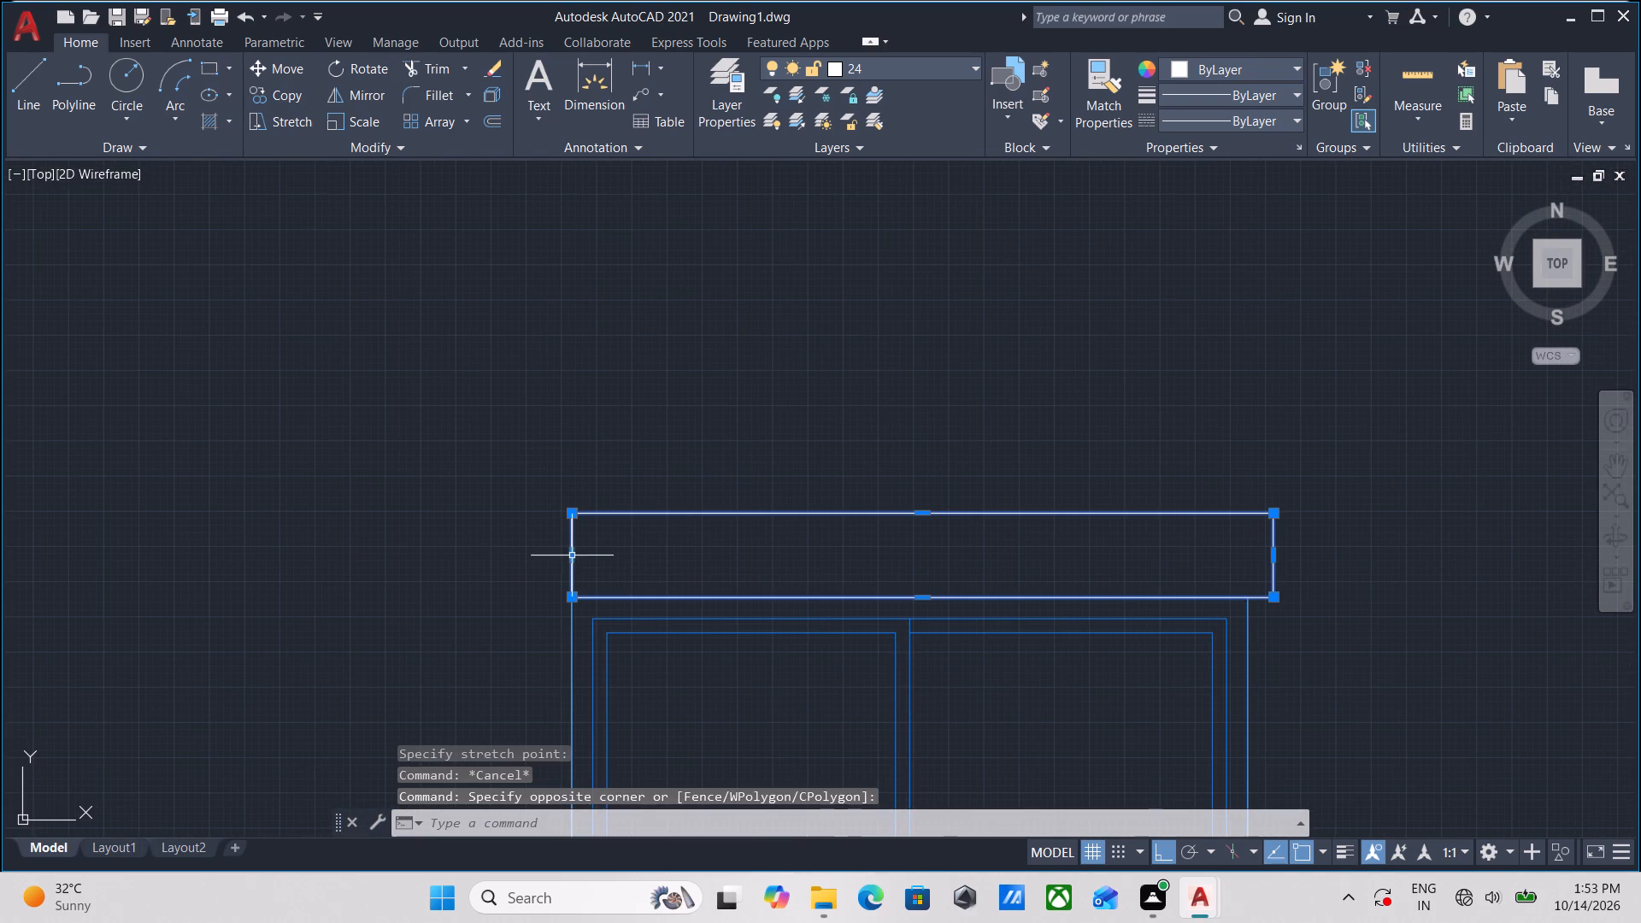
{"action": "left_click", "coordinate": [572, 560]}
{"action": "left_click", "coordinate": [535, 561]}
{"action": "scroll", "coordinate": [535, 561], "scroll_direction": "down", "scroll_amount": 2}
{"action": "key", "text": "Escape"}
Copy the rectangle from the window's upper-right corner to the same corner of the window 10'-0" directly above.
{"action": "left_click", "coordinate": [856, 584]}
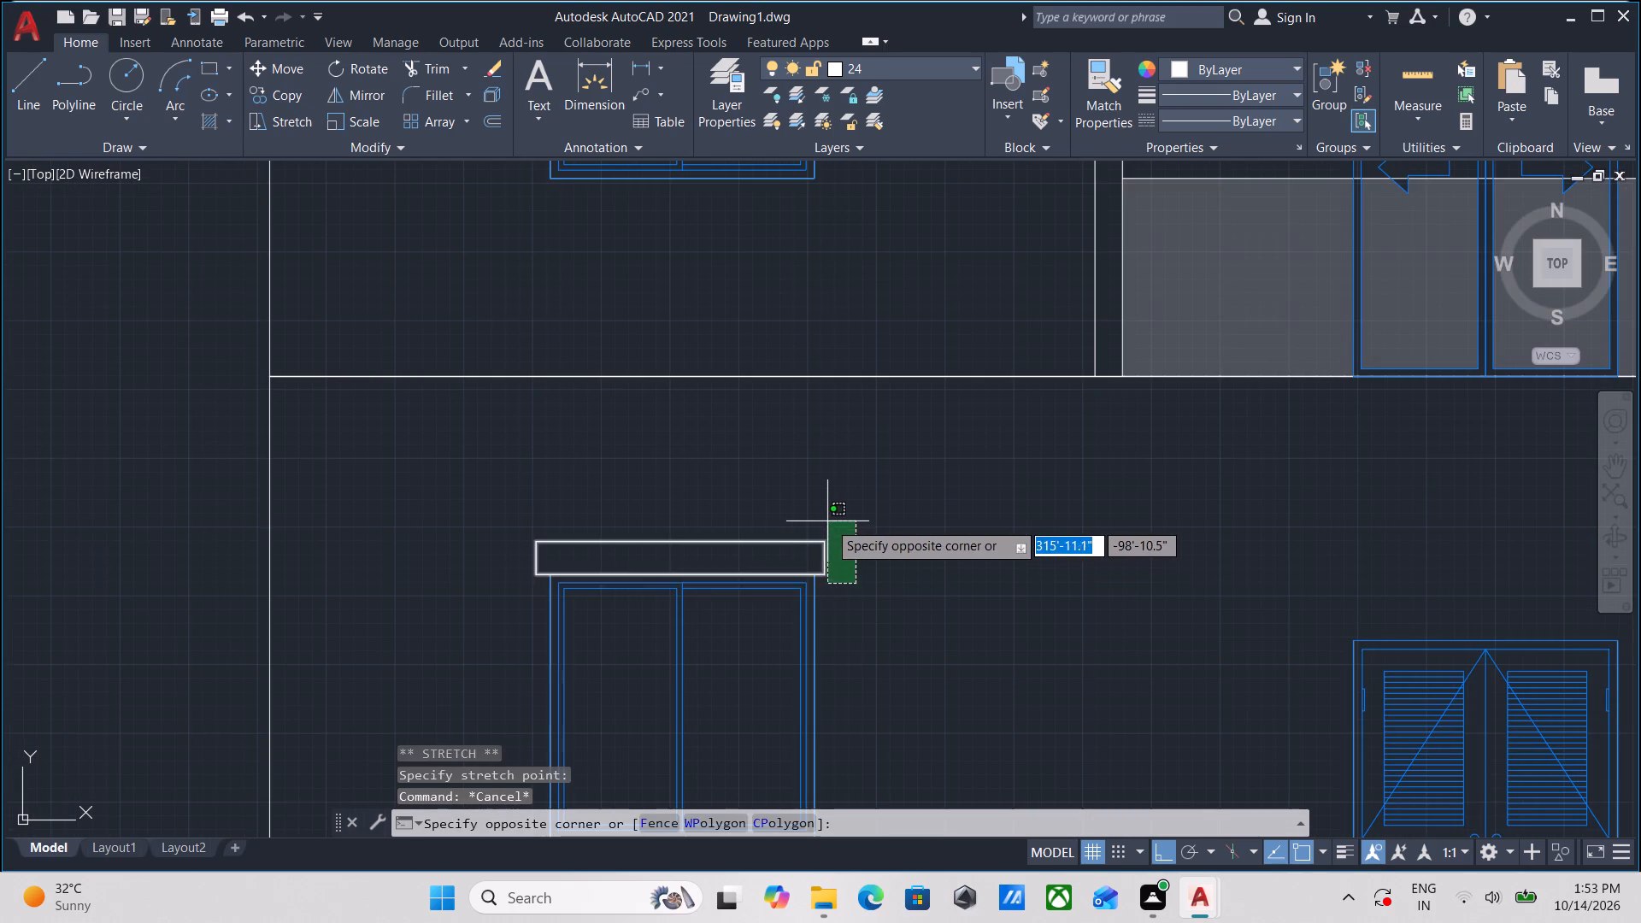
{"action": "left_click", "coordinate": [818, 509]}
{"action": "scroll", "coordinate": [900, 514], "scroll_direction": "down", "scroll_amount": 2}
{"action": "middle_click_drag", "start_coordinate": [903, 520], "coordinate": [851, 533]}
{"action": "type", "text": "CO"}
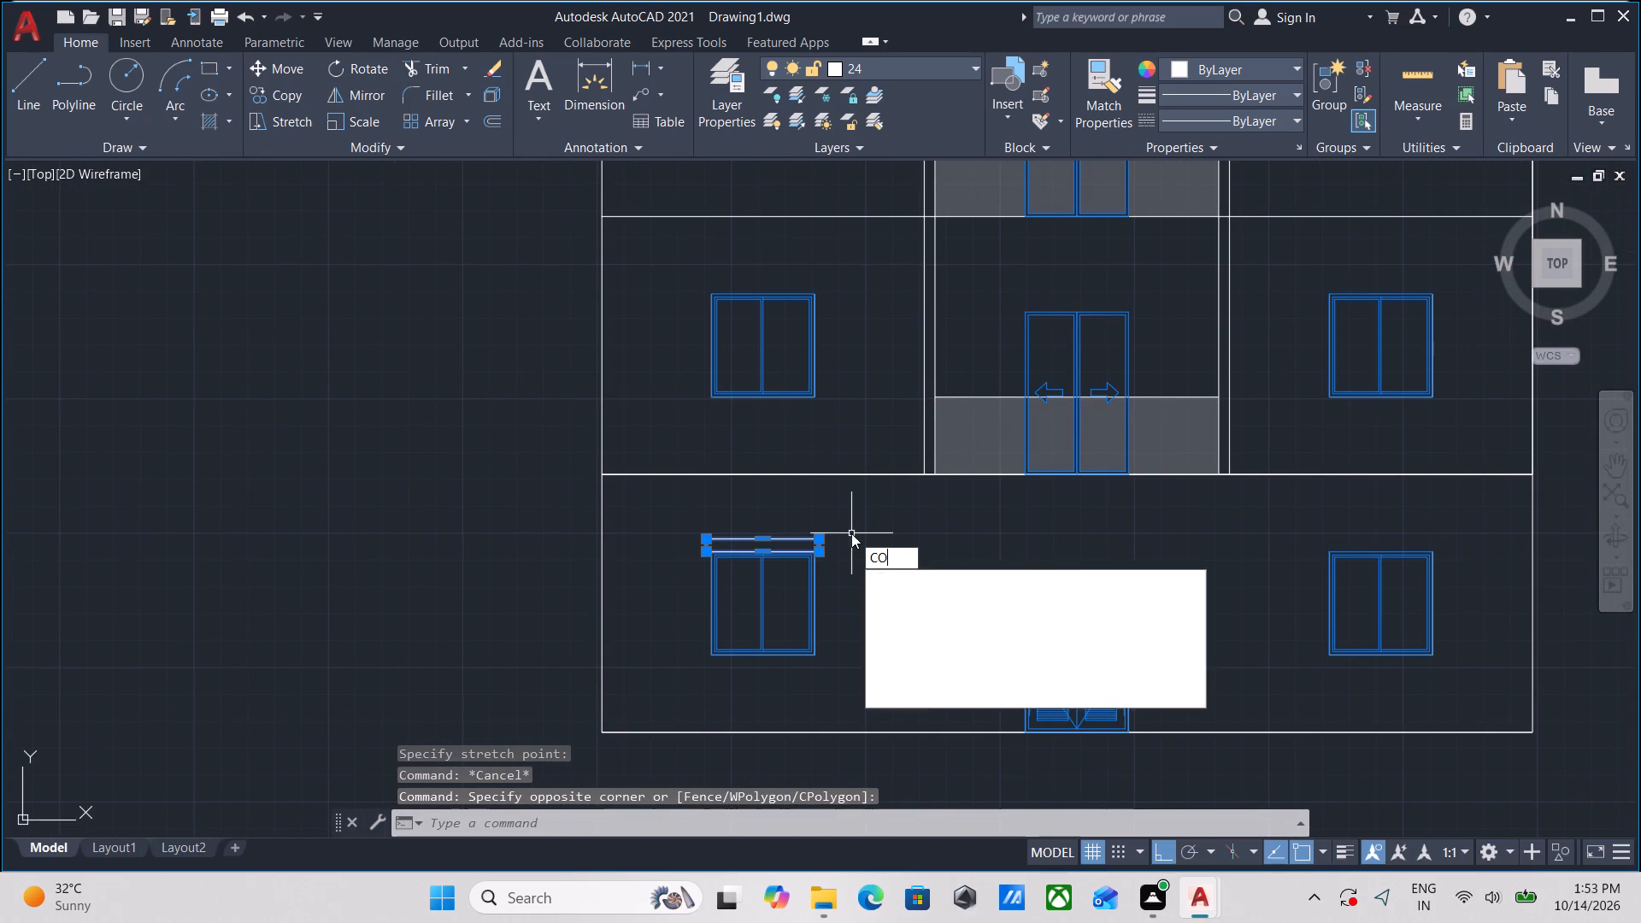
{"action": "key", "text": "Return"}
{"action": "scroll", "coordinate": [837, 547], "scroll_direction": "up", "scroll_amount": 3}
{"action": "scroll", "coordinate": [767, 571], "scroll_direction": "up", "scroll_amount": 2}
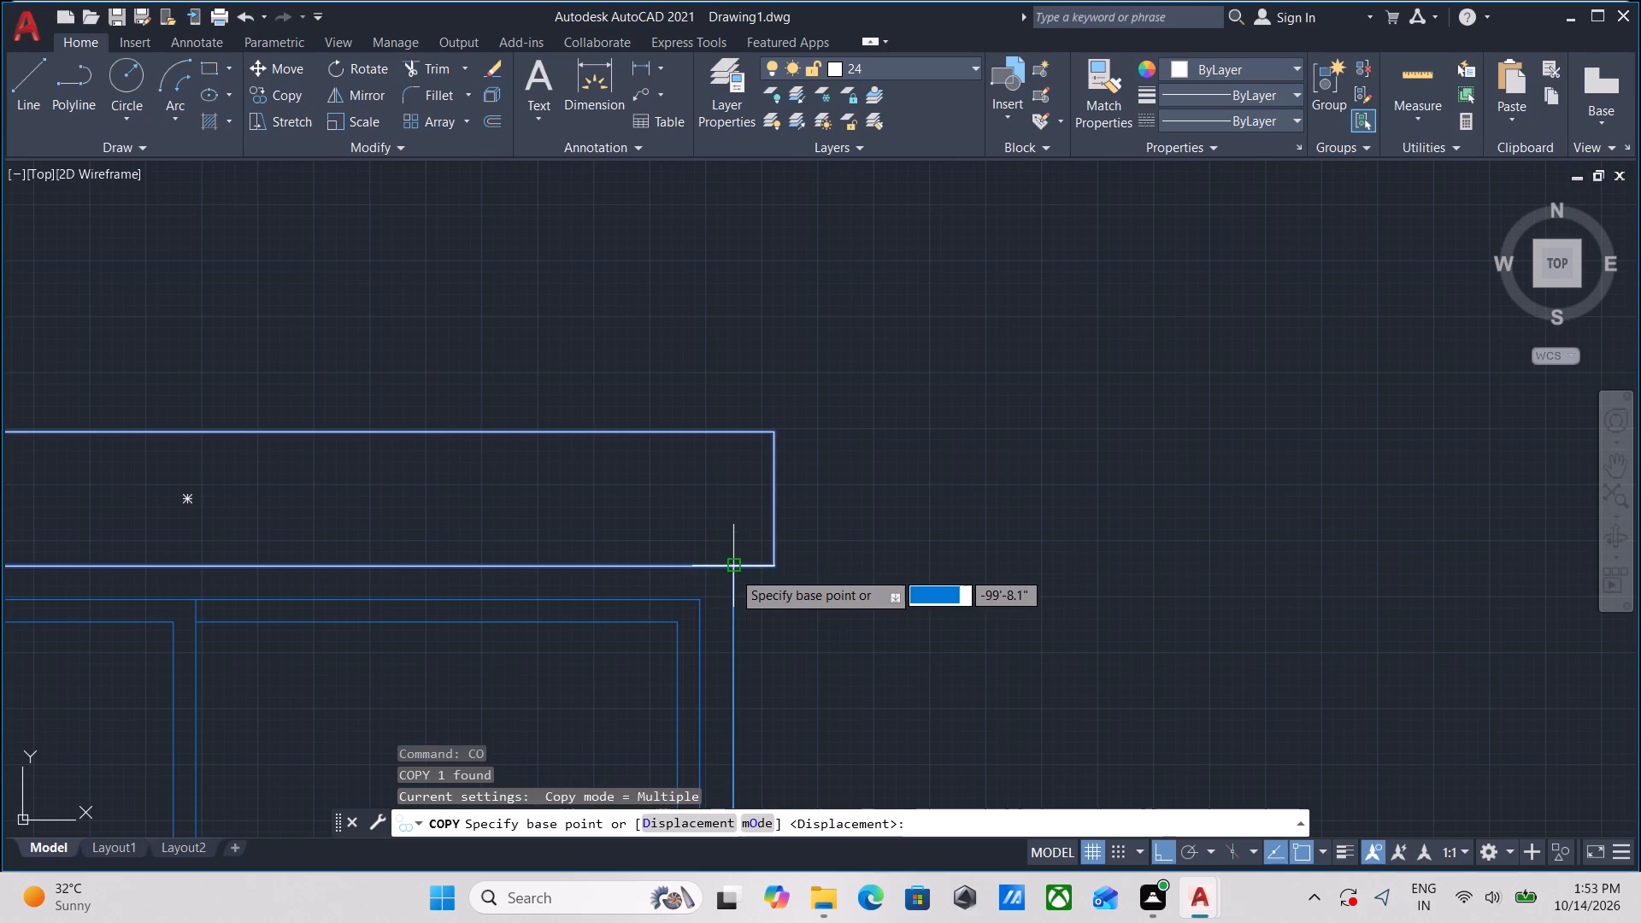
{"action": "left_click", "coordinate": [732, 571]}
{"action": "scroll", "coordinate": [704, 326], "scroll_direction": "down", "scroll_amount": 2}
{"action": "middle_click_drag", "start_coordinate": [704, 326], "coordinate": [707, 670]}
{"action": "scroll", "coordinate": [722, 399], "scroll_direction": "down", "scroll_amount": 2}
{"action": "middle_click_drag", "start_coordinate": [722, 399], "coordinate": [739, 666]}
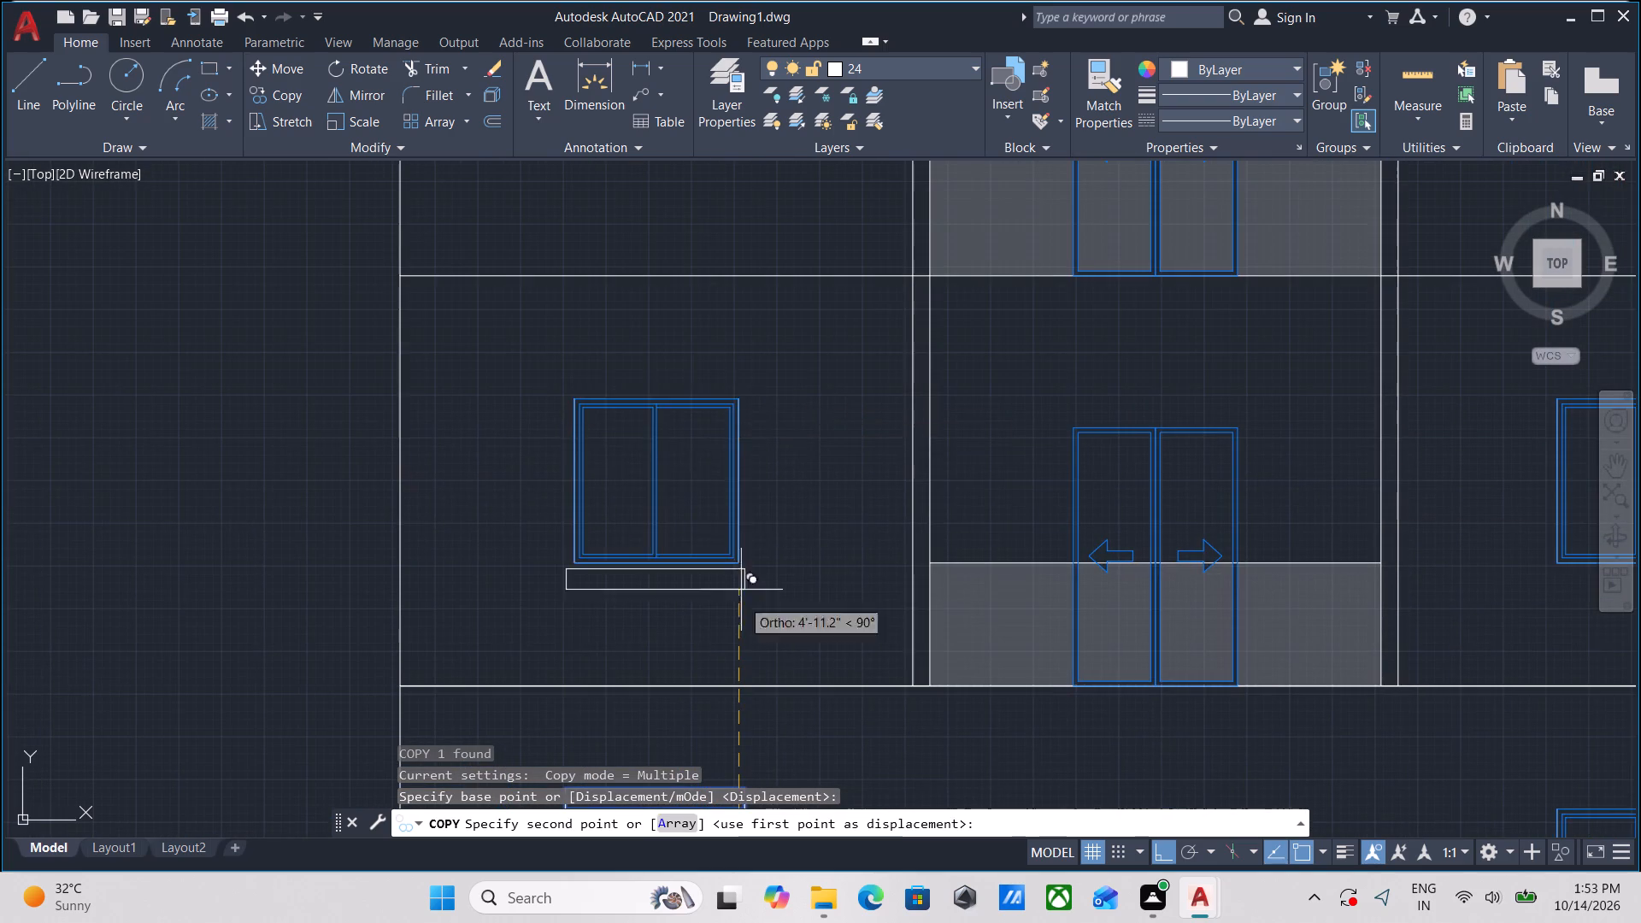
{"action": "scroll", "coordinate": [723, 391], "scroll_direction": "up", "scroll_amount": 3}
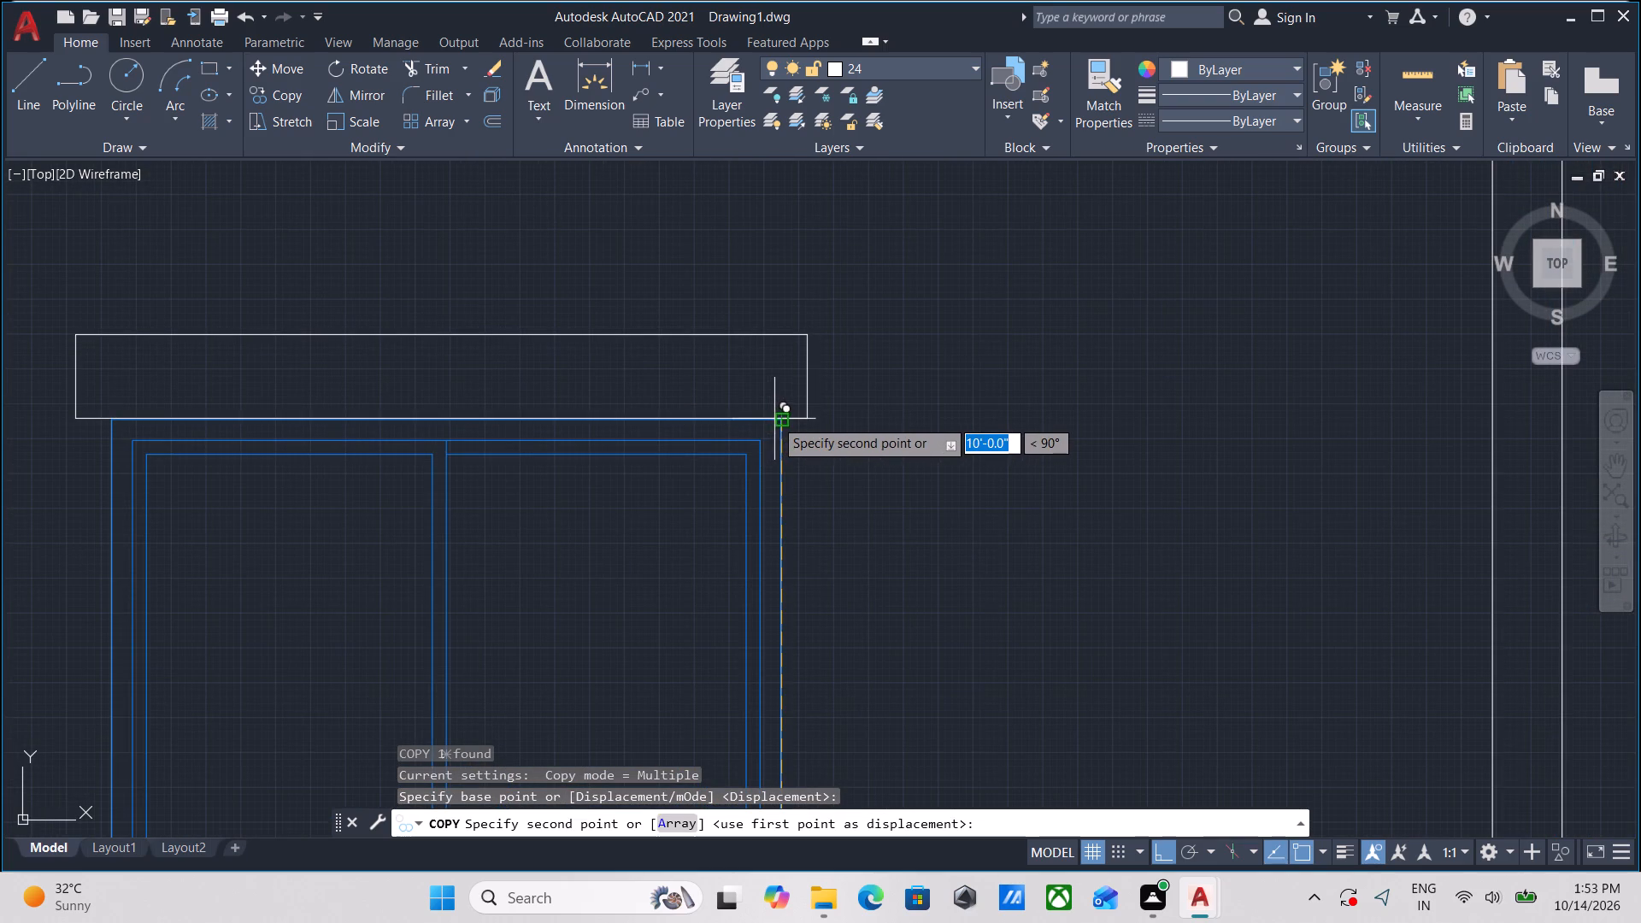
{"action": "left_click", "coordinate": [781, 420]}
Place two more copies of the rectangle on the upper-right corners of the left-hand windows in the next two storeys up.
{"action": "scroll", "coordinate": [766, 289], "scroll_direction": "down", "scroll_amount": 4}
{"action": "middle_click_drag", "start_coordinate": [775, 260], "coordinate": [742, 562]}
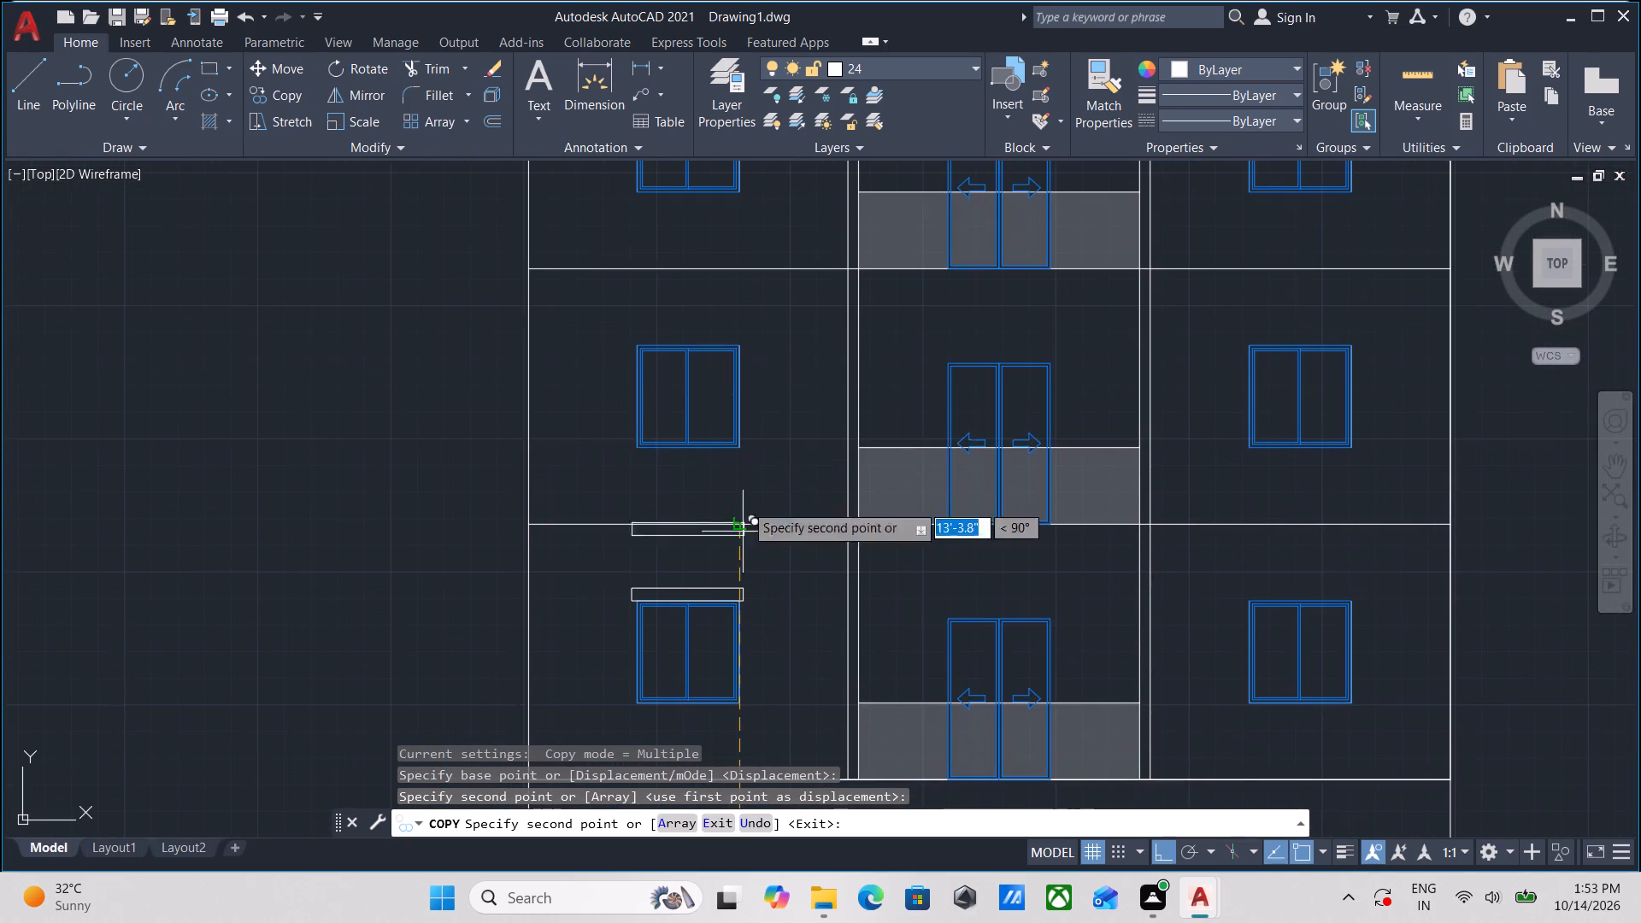
{"action": "scroll", "coordinate": [743, 340], "scroll_direction": "up", "scroll_amount": 2}
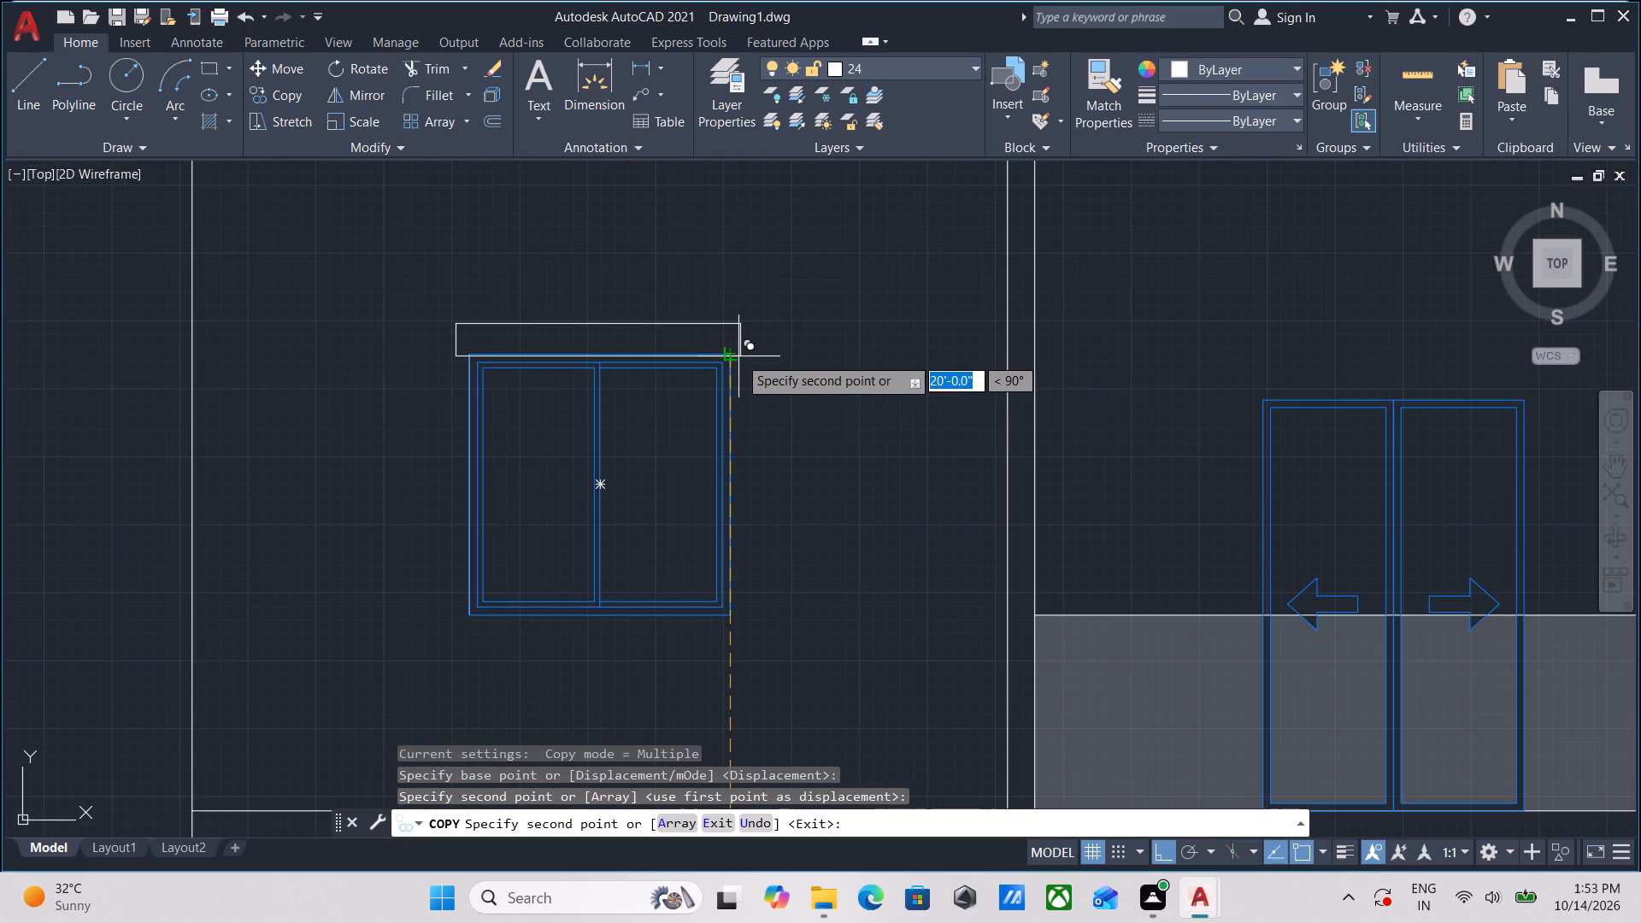
{"action": "scroll", "coordinate": [728, 365], "scroll_direction": "up", "scroll_amount": 3}
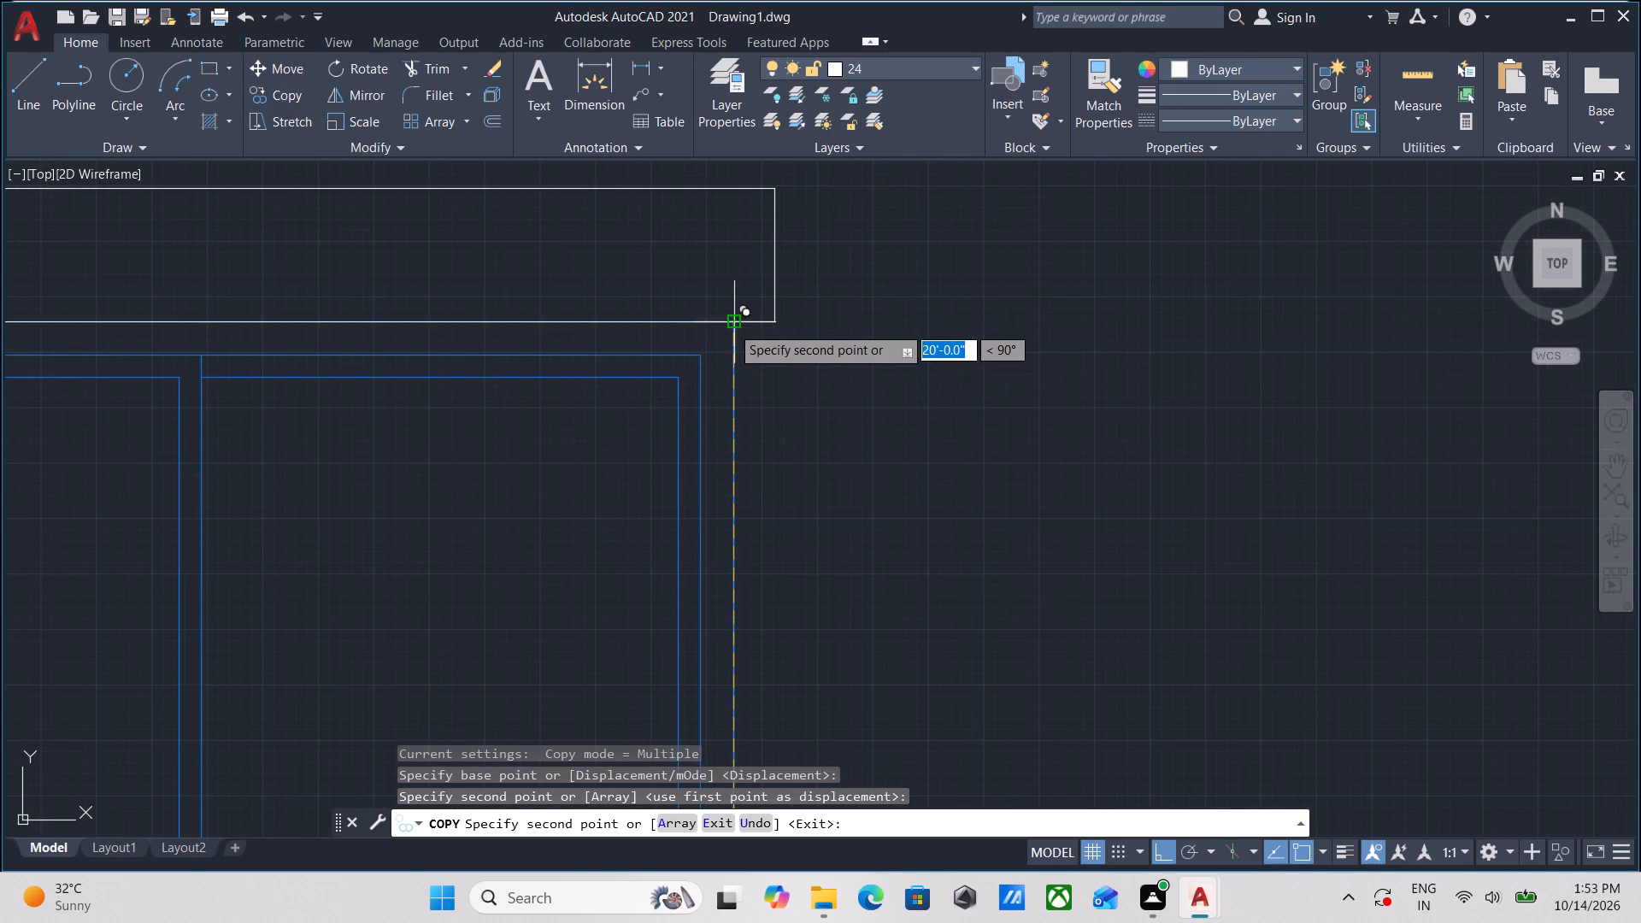
{"action": "left_click", "coordinate": [731, 326]}
{"action": "scroll", "coordinate": [731, 311], "scroll_direction": "down", "scroll_amount": 5}
{"action": "middle_click_drag", "start_coordinate": [731, 311], "coordinate": [723, 616]}
{"action": "middle_click_drag", "start_coordinate": [709, 392], "coordinate": [715, 525]}
{"action": "scroll", "coordinate": [721, 357], "scroll_direction": "up", "scroll_amount": 3}
{"action": "left_click", "coordinate": [752, 325]}
Place another copy of the rectangle on the upper-right corner of the top storey's left-hand window and end copying.
{"action": "scroll", "coordinate": [749, 277], "scroll_direction": "down", "scroll_amount": 2}
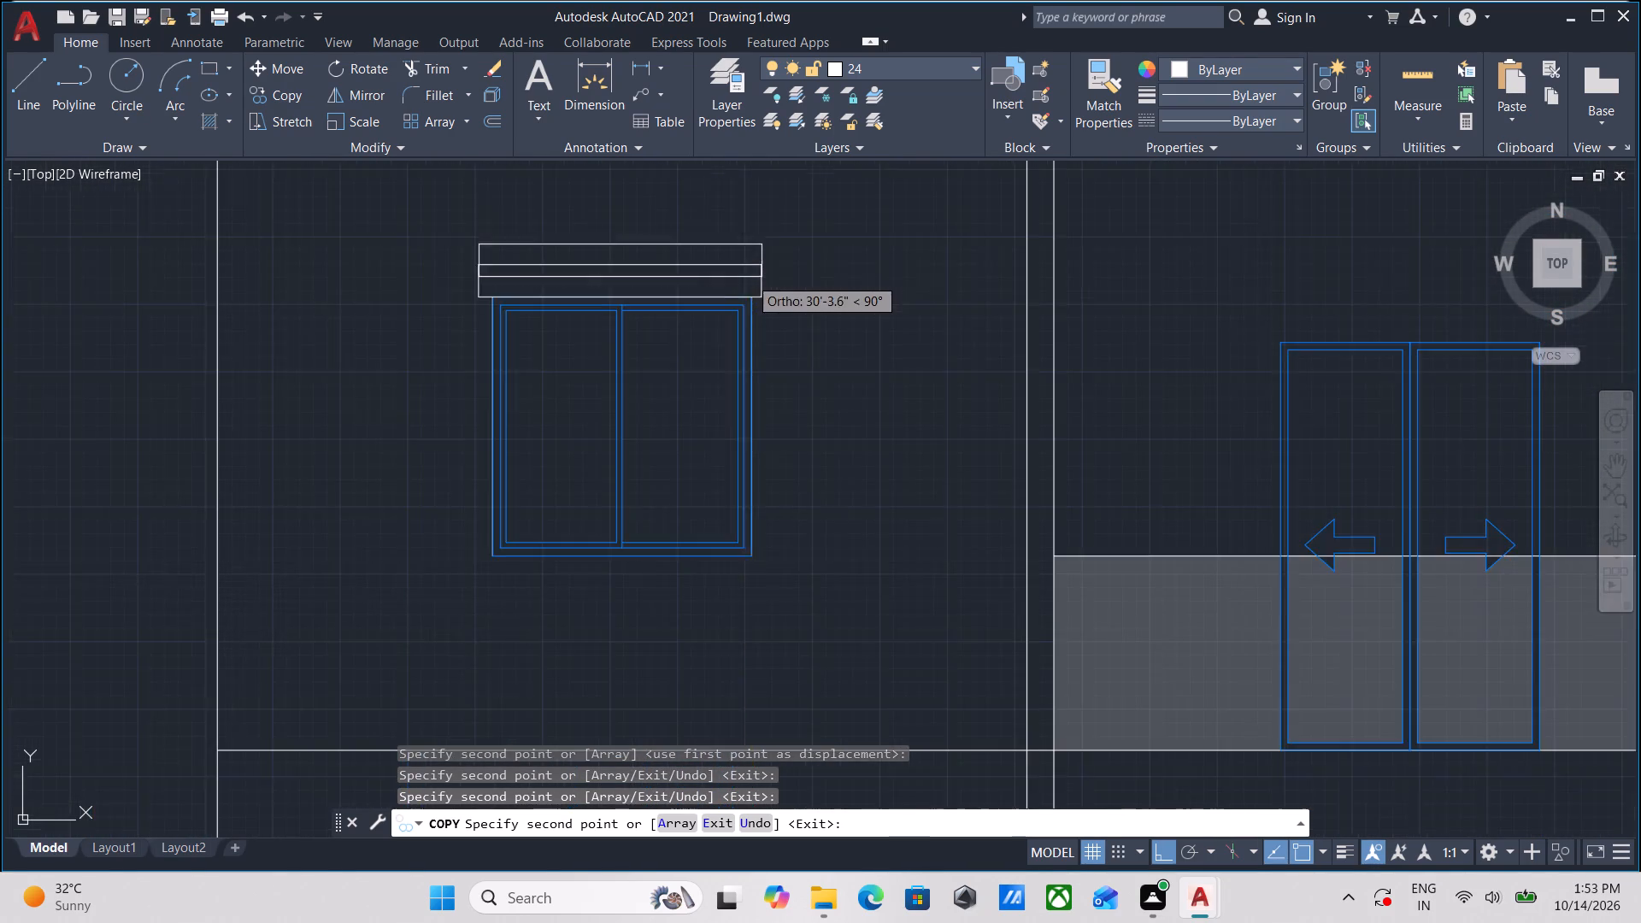
{"action": "middle_click_drag", "start_coordinate": [749, 277], "coordinate": [722, 497]}
{"action": "scroll", "coordinate": [717, 287], "scroll_direction": "down", "scroll_amount": 1}
{"action": "middle_click_drag", "start_coordinate": [717, 287], "coordinate": [691, 463]}
{"action": "scroll", "coordinate": [689, 467], "scroll_direction": "down", "scroll_amount": 1}
{"action": "middle_click_drag", "start_coordinate": [680, 297], "coordinate": [682, 376]}
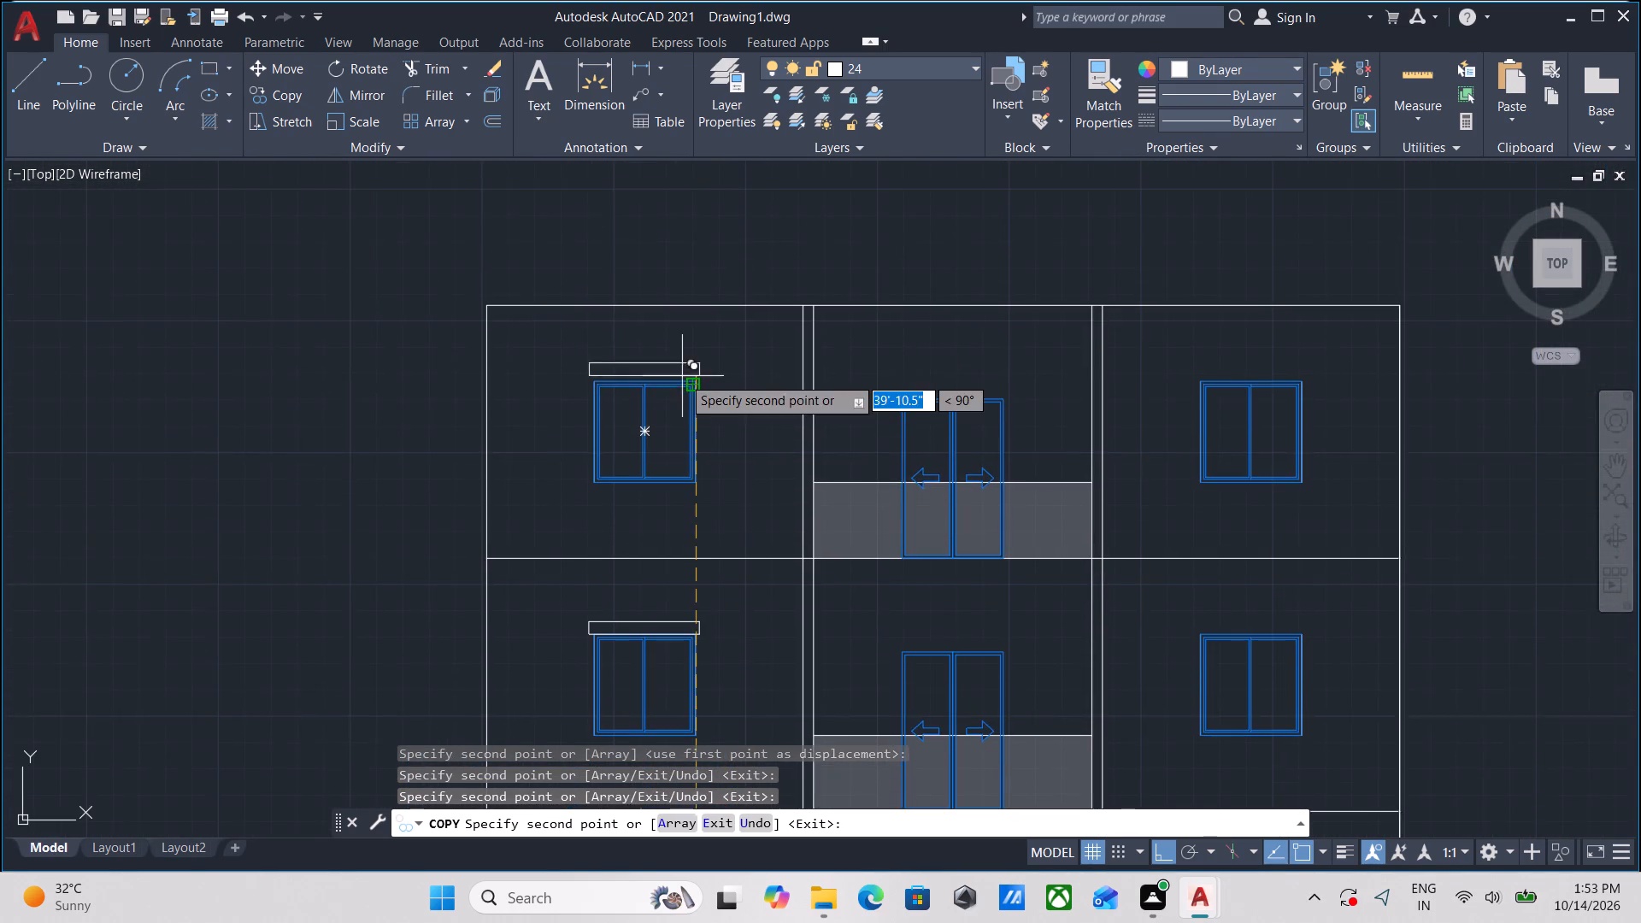
{"action": "scroll", "coordinate": [689, 376], "scroll_direction": "up", "scroll_amount": 3}
{"action": "left_click", "coordinate": [715, 397]}
{"action": "scroll", "coordinate": [715, 297], "scroll_direction": "down", "scroll_amount": 2}
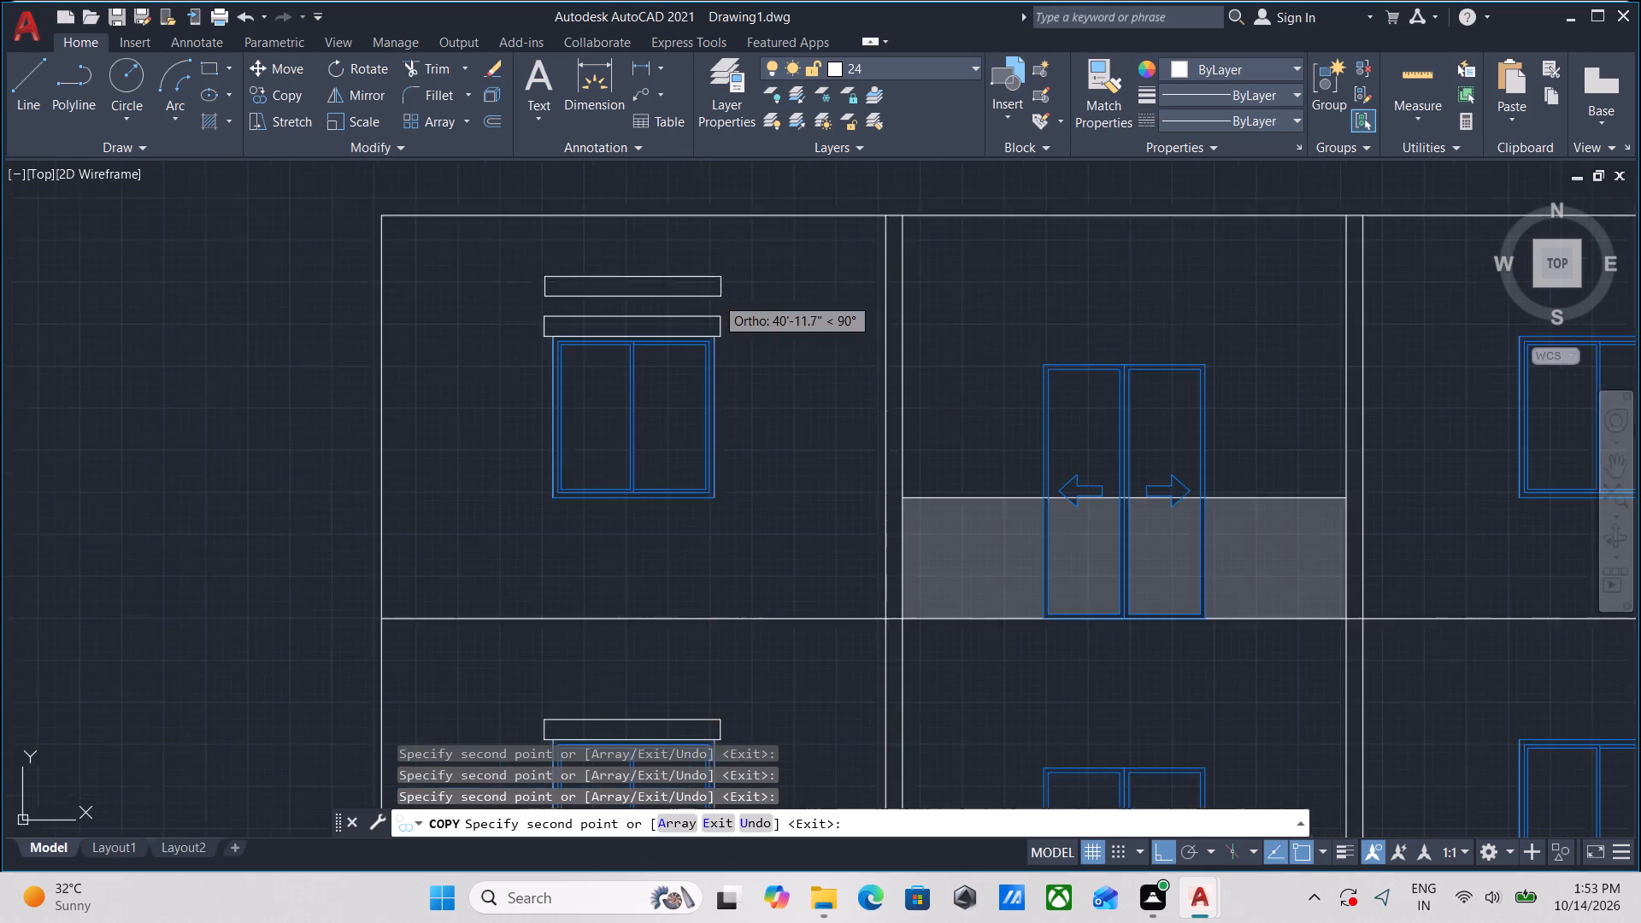
{"action": "middle_click_drag", "start_coordinate": [715, 297], "coordinate": [692, 497]}
{"action": "scroll", "coordinate": [700, 463], "scroll_direction": "down", "scroll_amount": 3}
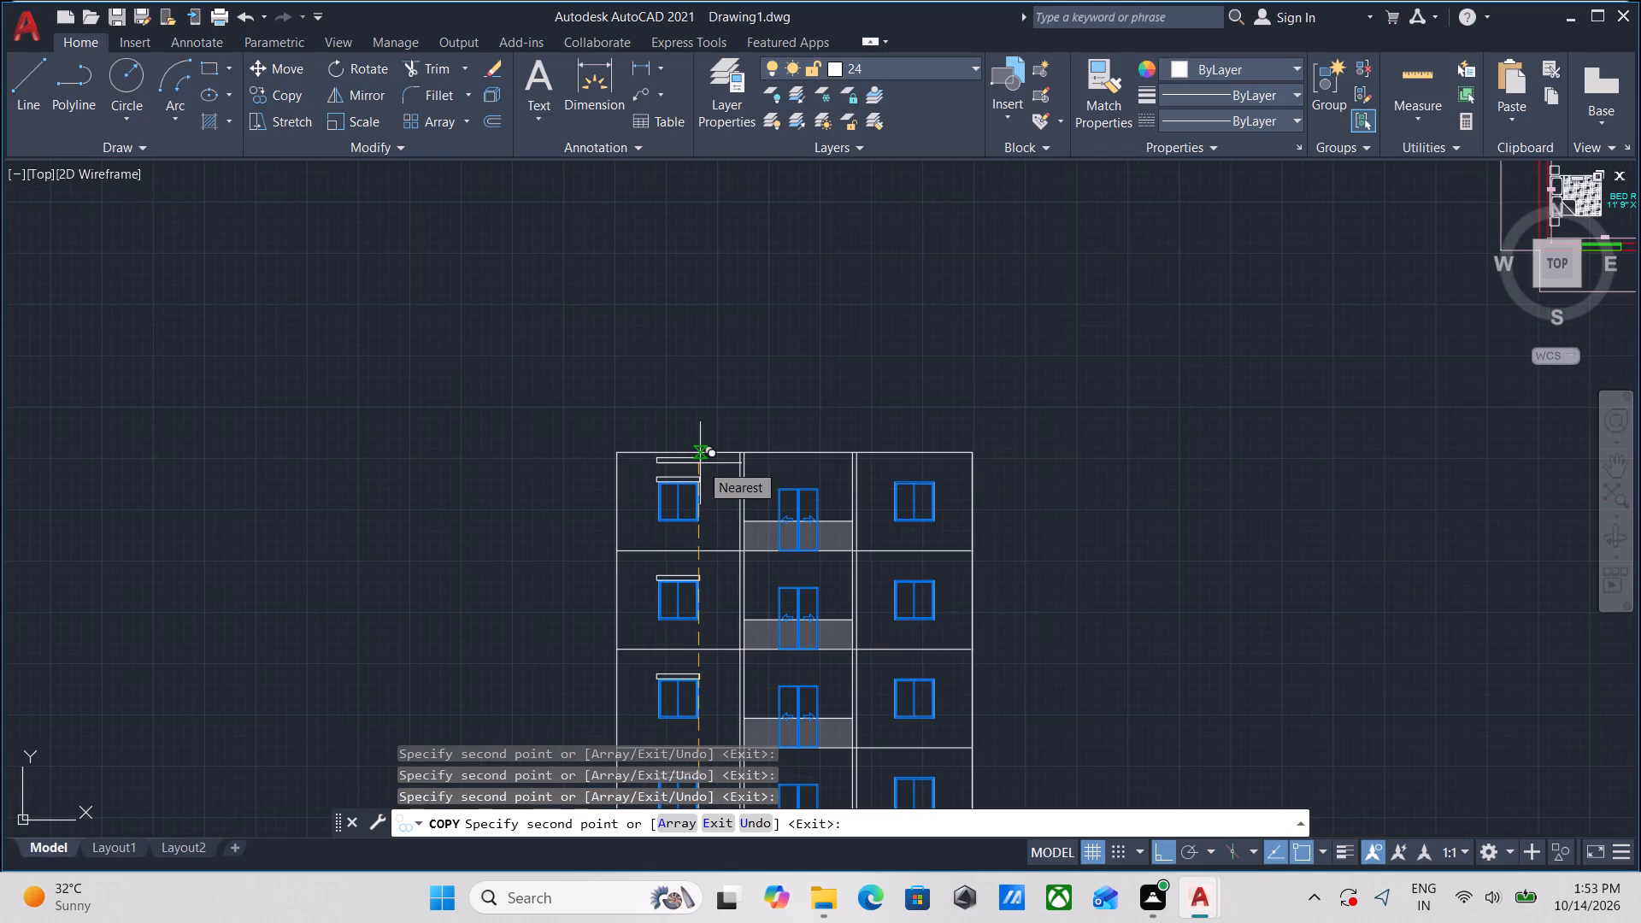
{"action": "key", "text": "Escape"}
Copy the ground storey's window-top rectangle from the left window's upper-left corner to the right window's, 23'-11.5" across, and end copying.
{"action": "scroll", "coordinate": [707, 456], "scroll_direction": "down", "scroll_amount": 2}
{"action": "middle_click_drag", "start_coordinate": [709, 522], "coordinate": [700, 409]}
{"action": "scroll", "coordinate": [704, 527], "scroll_direction": "up", "scroll_amount": 2}
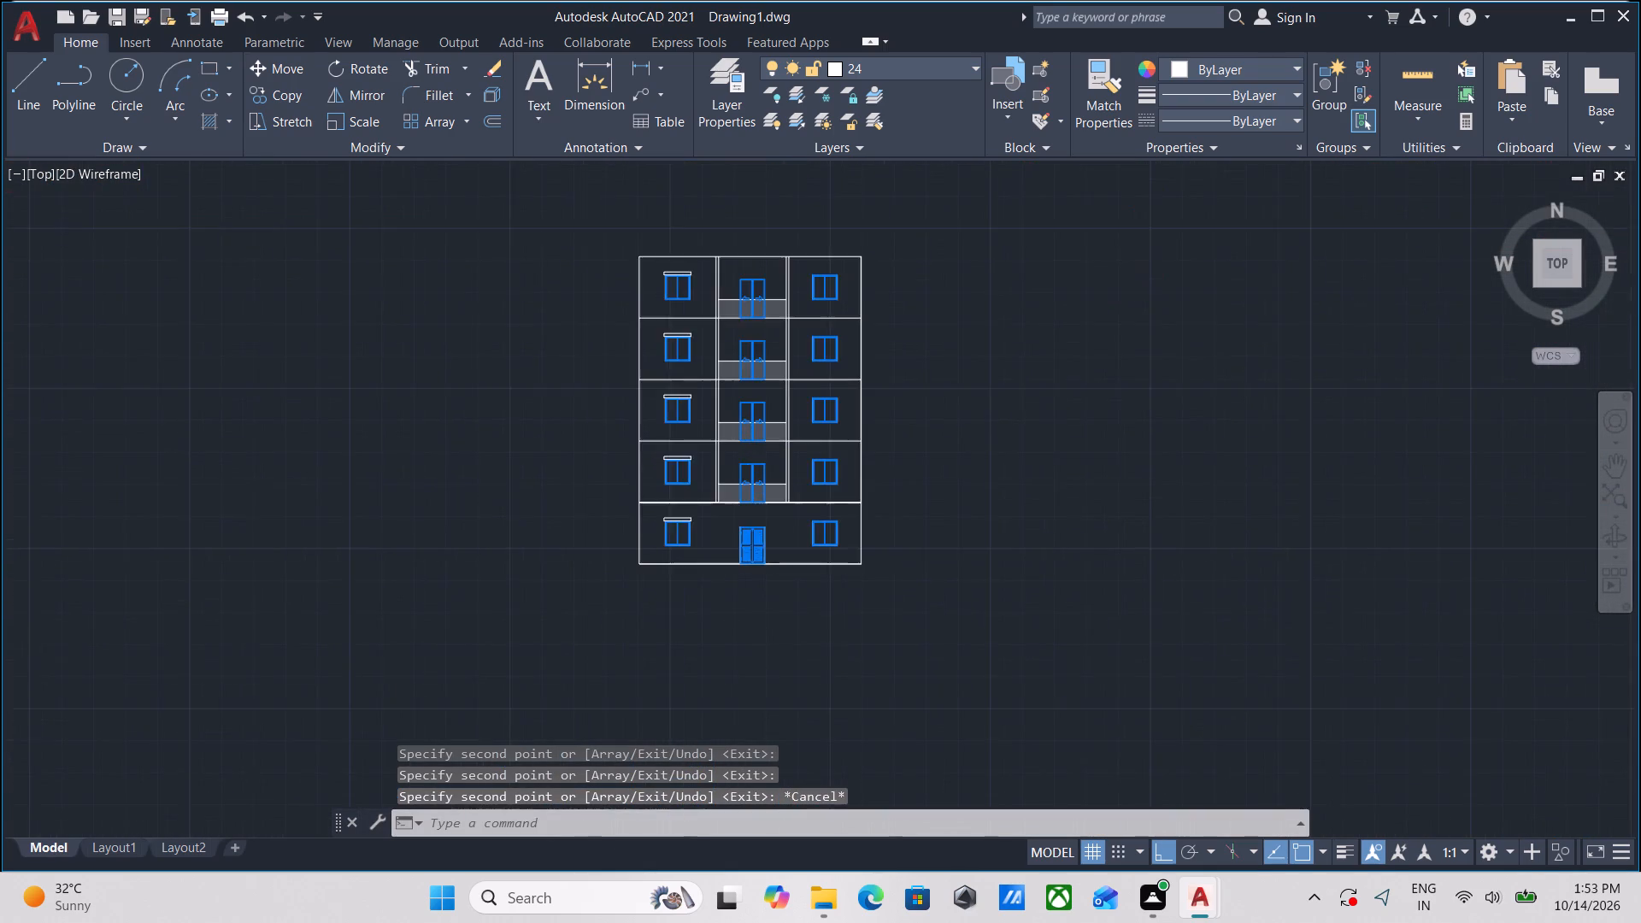
{"action": "scroll", "coordinate": [667, 526], "scroll_direction": "up", "scroll_amount": 5}
{"action": "left_click", "coordinate": [843, 389]}
{"action": "left_click", "coordinate": [707, 426]}
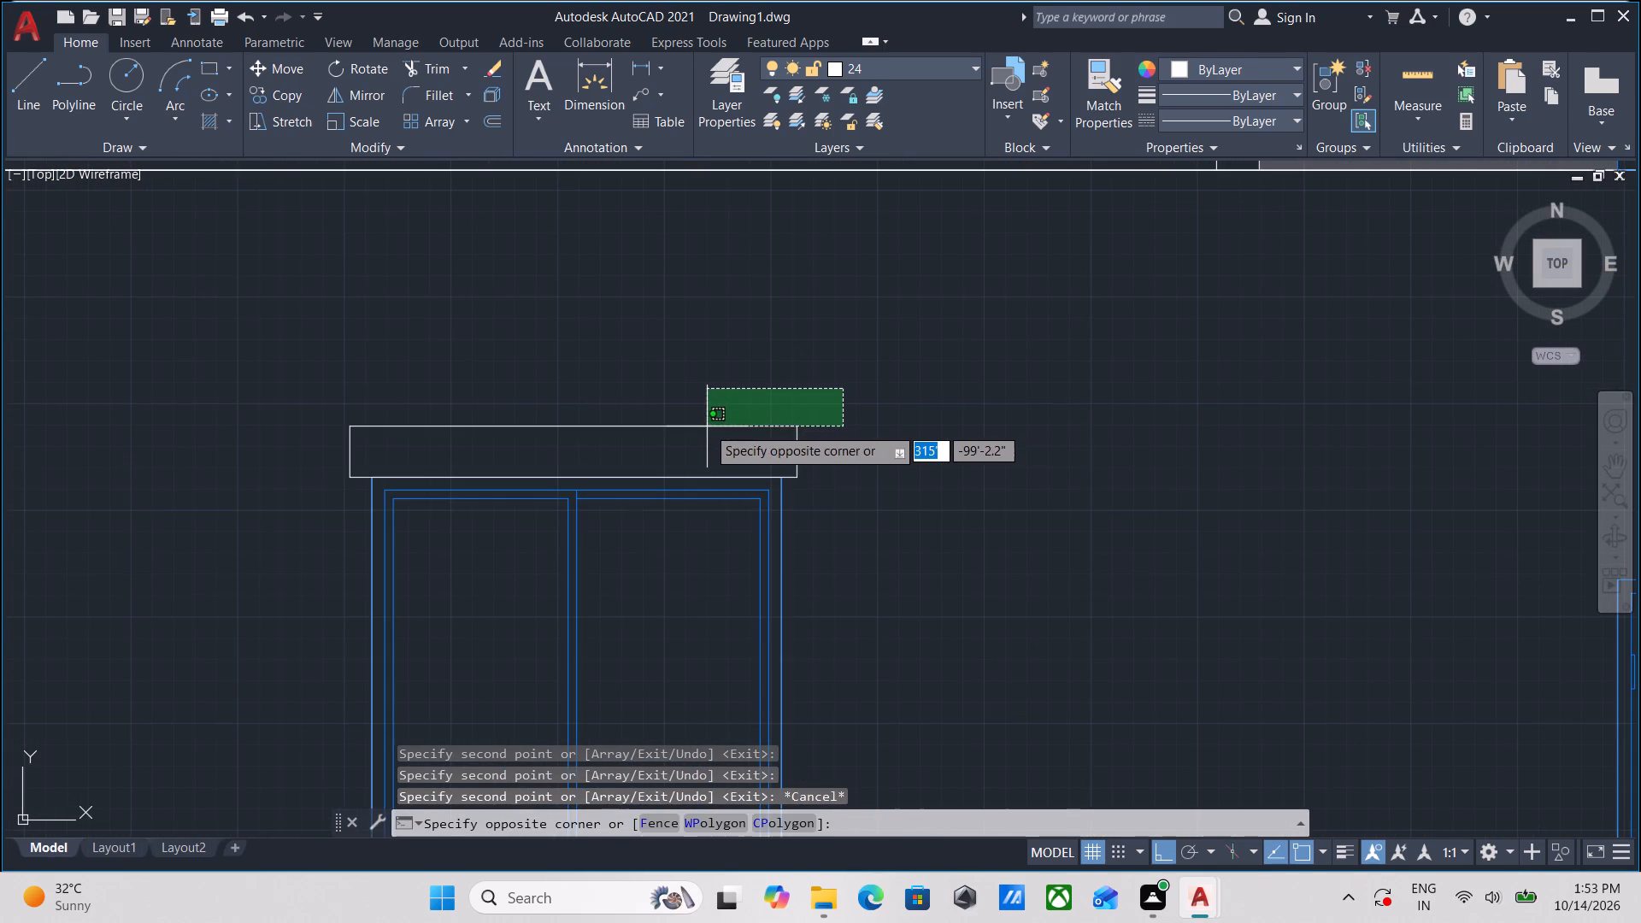
{"action": "middle_click_drag", "start_coordinate": [704, 418], "coordinate": [632, 432]}
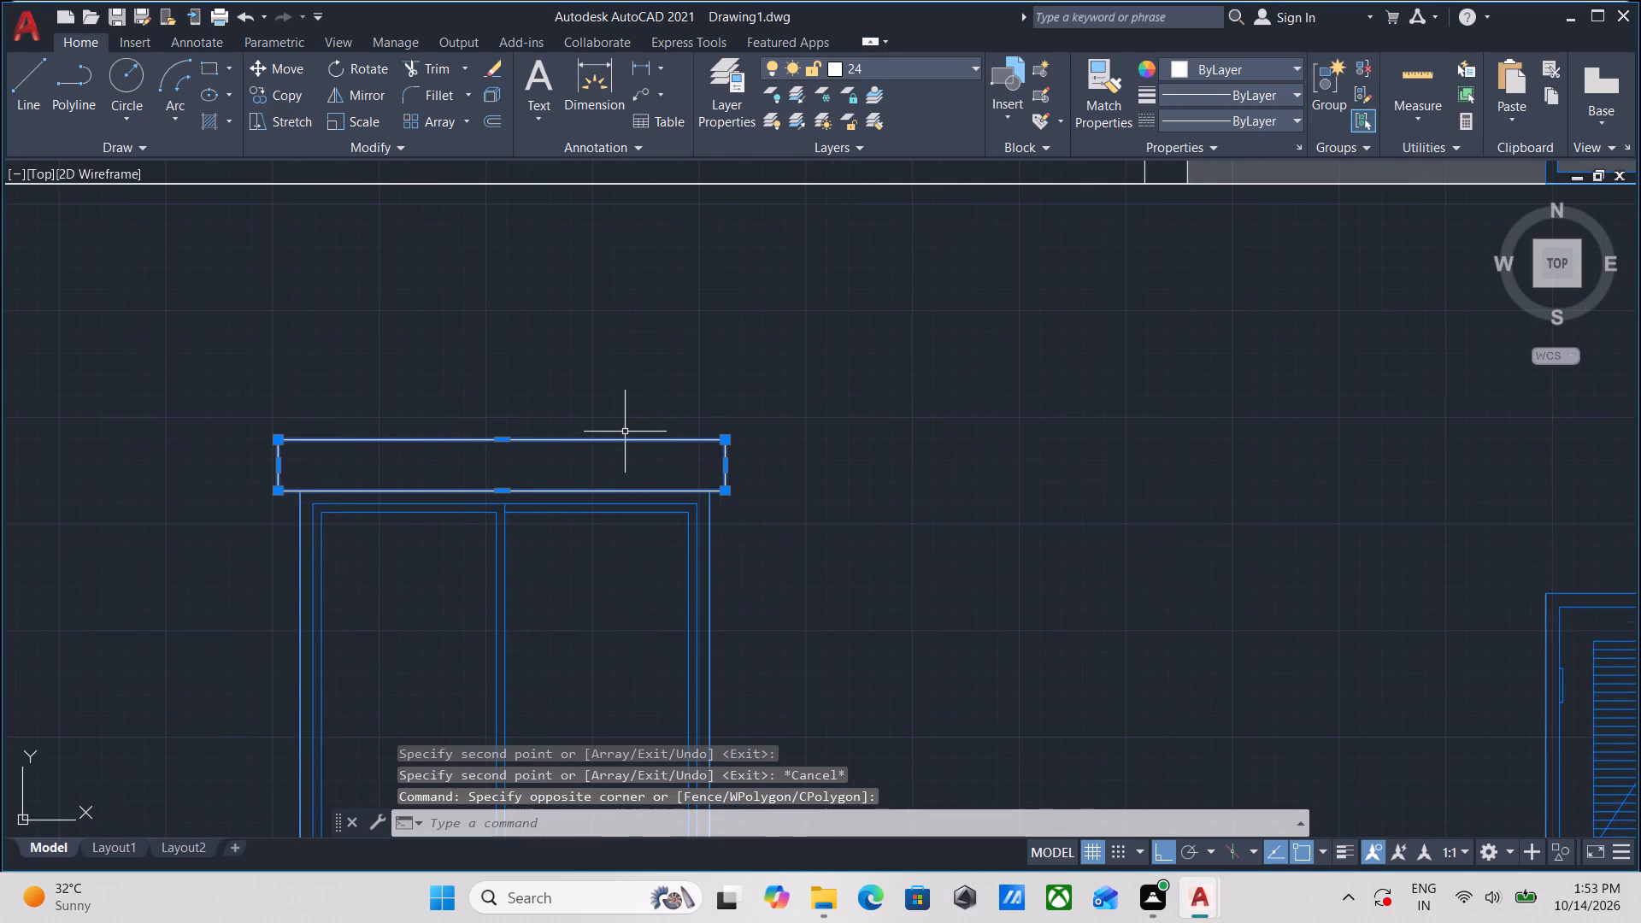
{"action": "type", "text": "CO"}
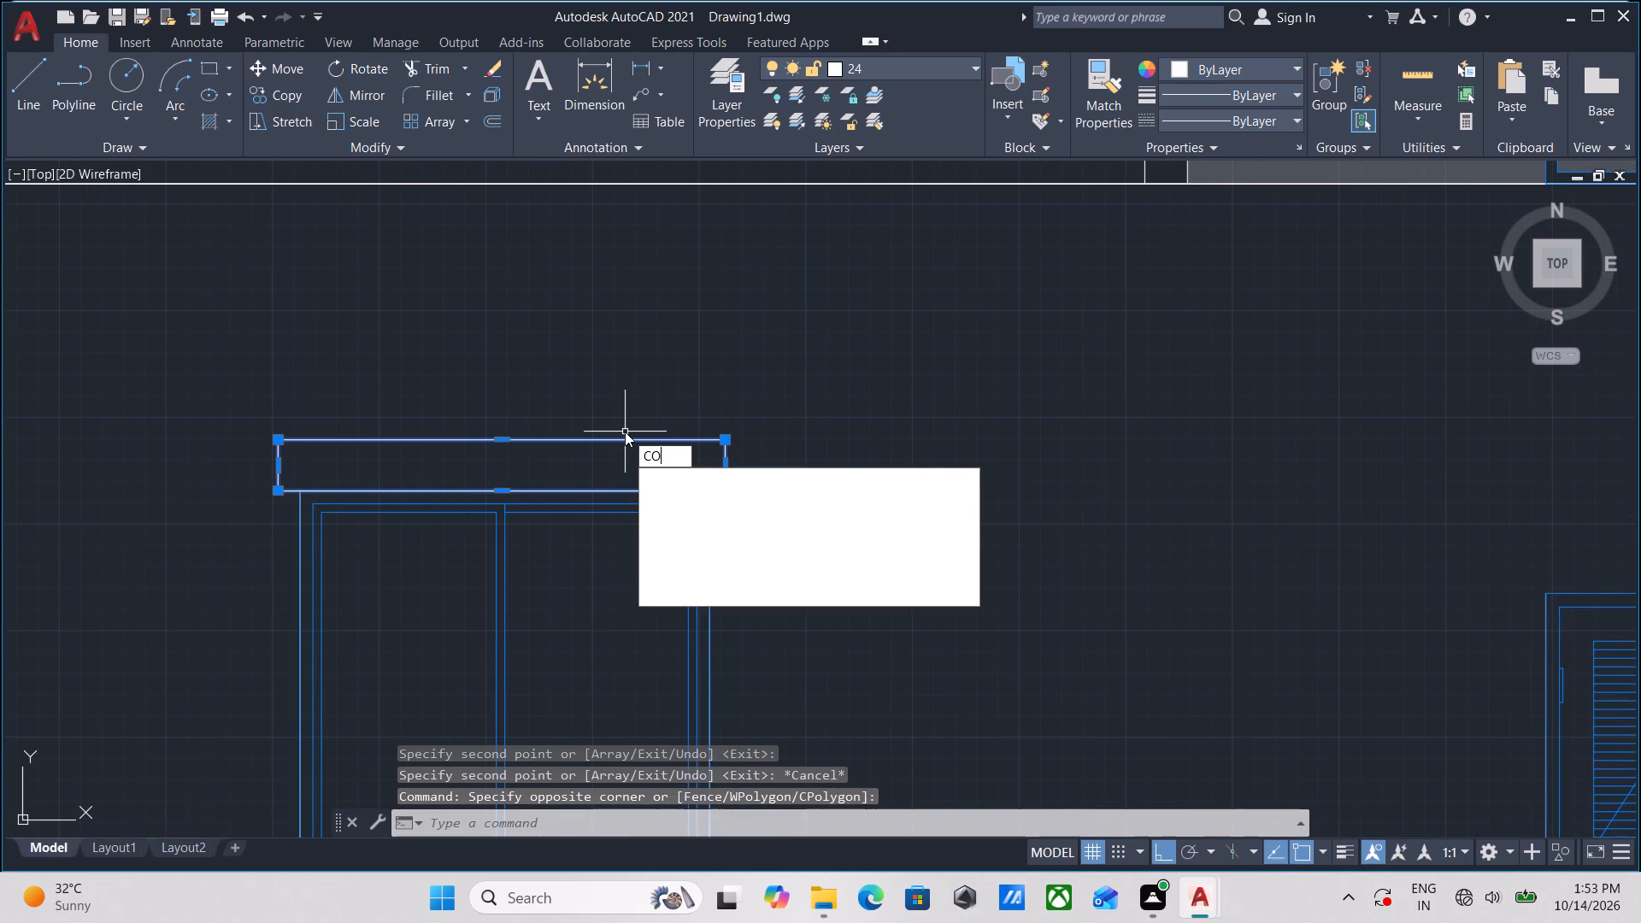
{"action": "key", "text": "Return"}
{"action": "scroll", "coordinate": [399, 526], "scroll_direction": "up", "scroll_amount": 2}
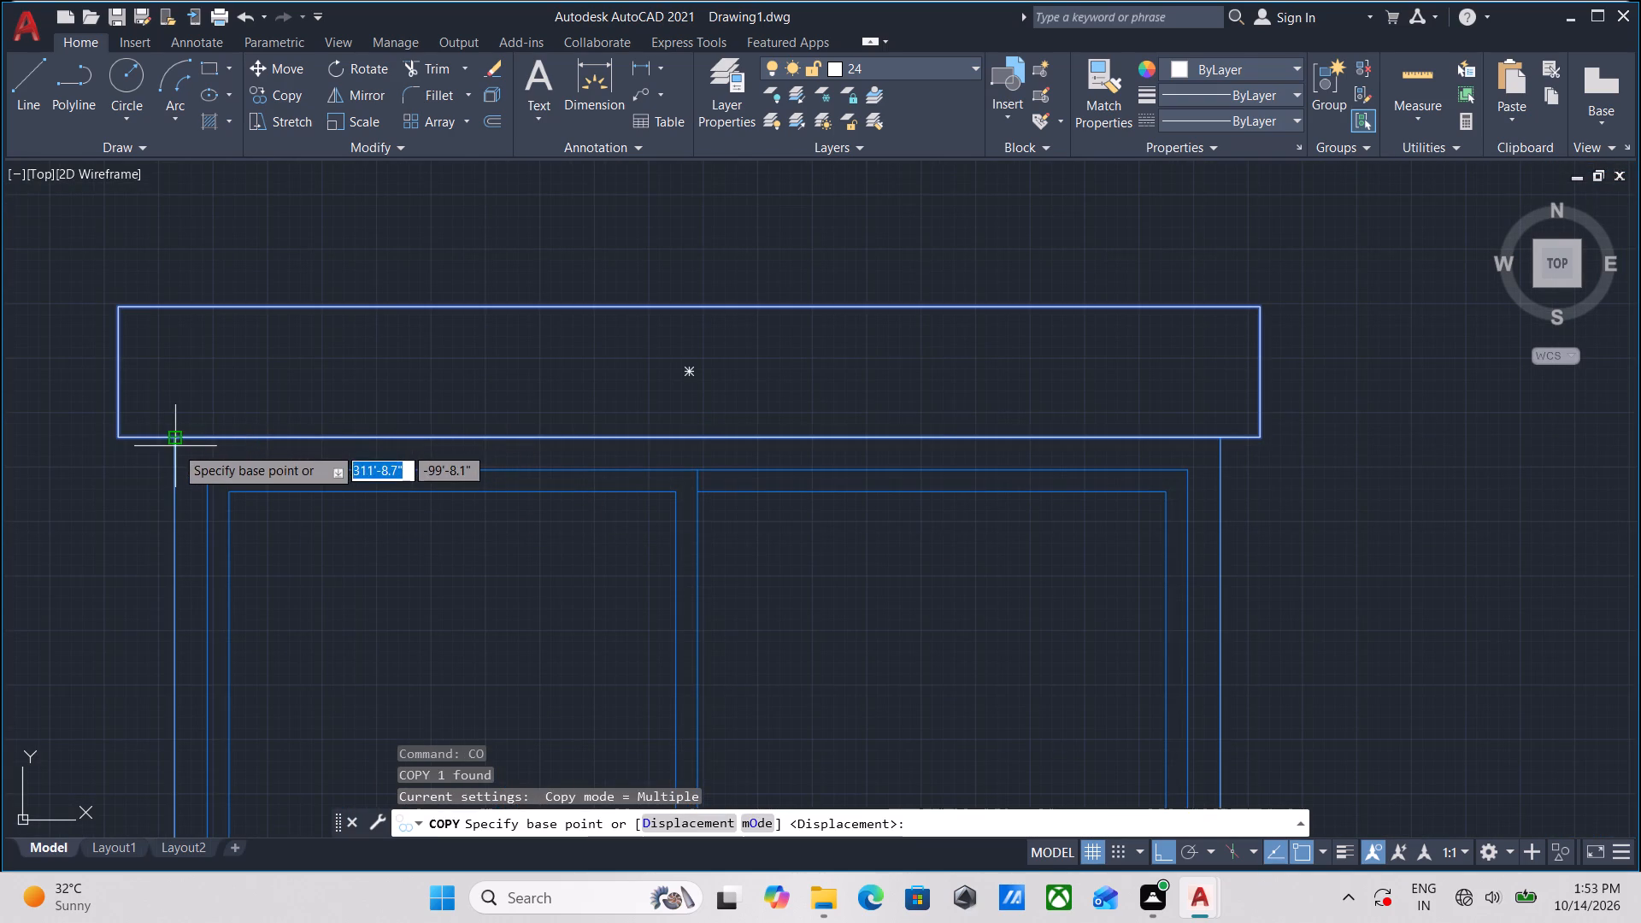
{"action": "left_click", "coordinate": [175, 446]}
{"action": "scroll", "coordinate": [605, 464], "scroll_direction": "down", "scroll_amount": 1}
{"action": "middle_click_drag", "start_coordinate": [605, 464], "coordinate": [0, 479]}
{"action": "scroll", "coordinate": [930, 481], "scroll_direction": "down", "scroll_amount": 2}
{"action": "middle_click_drag", "start_coordinate": [930, 481], "coordinate": [0, 476]}
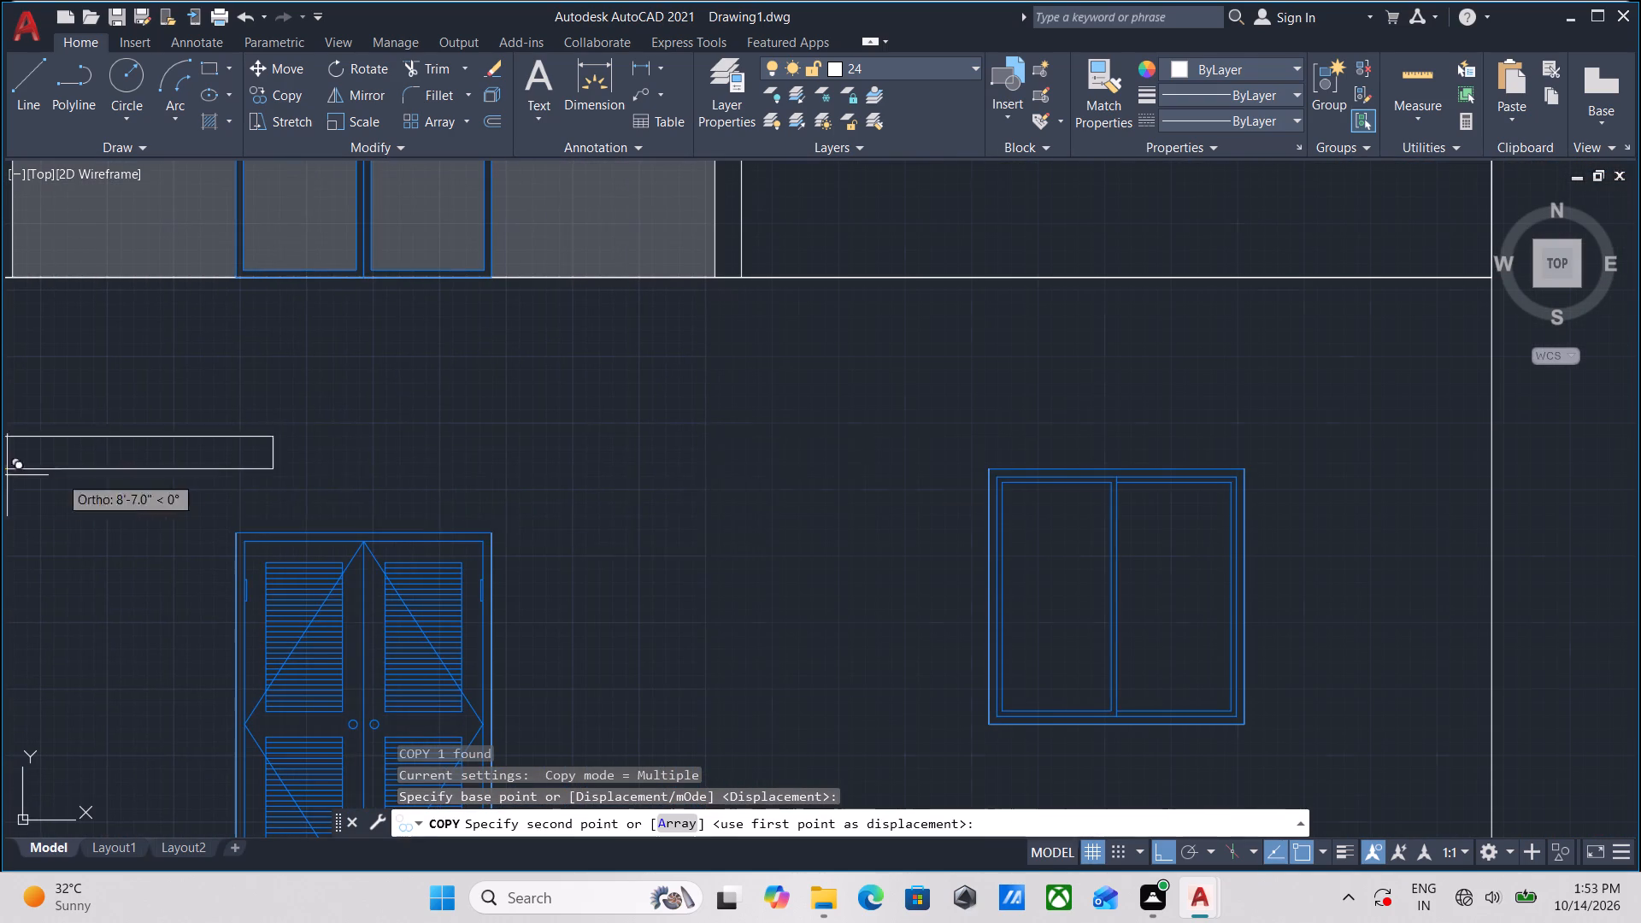
{"action": "scroll", "coordinate": [992, 463], "scroll_direction": "up", "scroll_amount": 2}
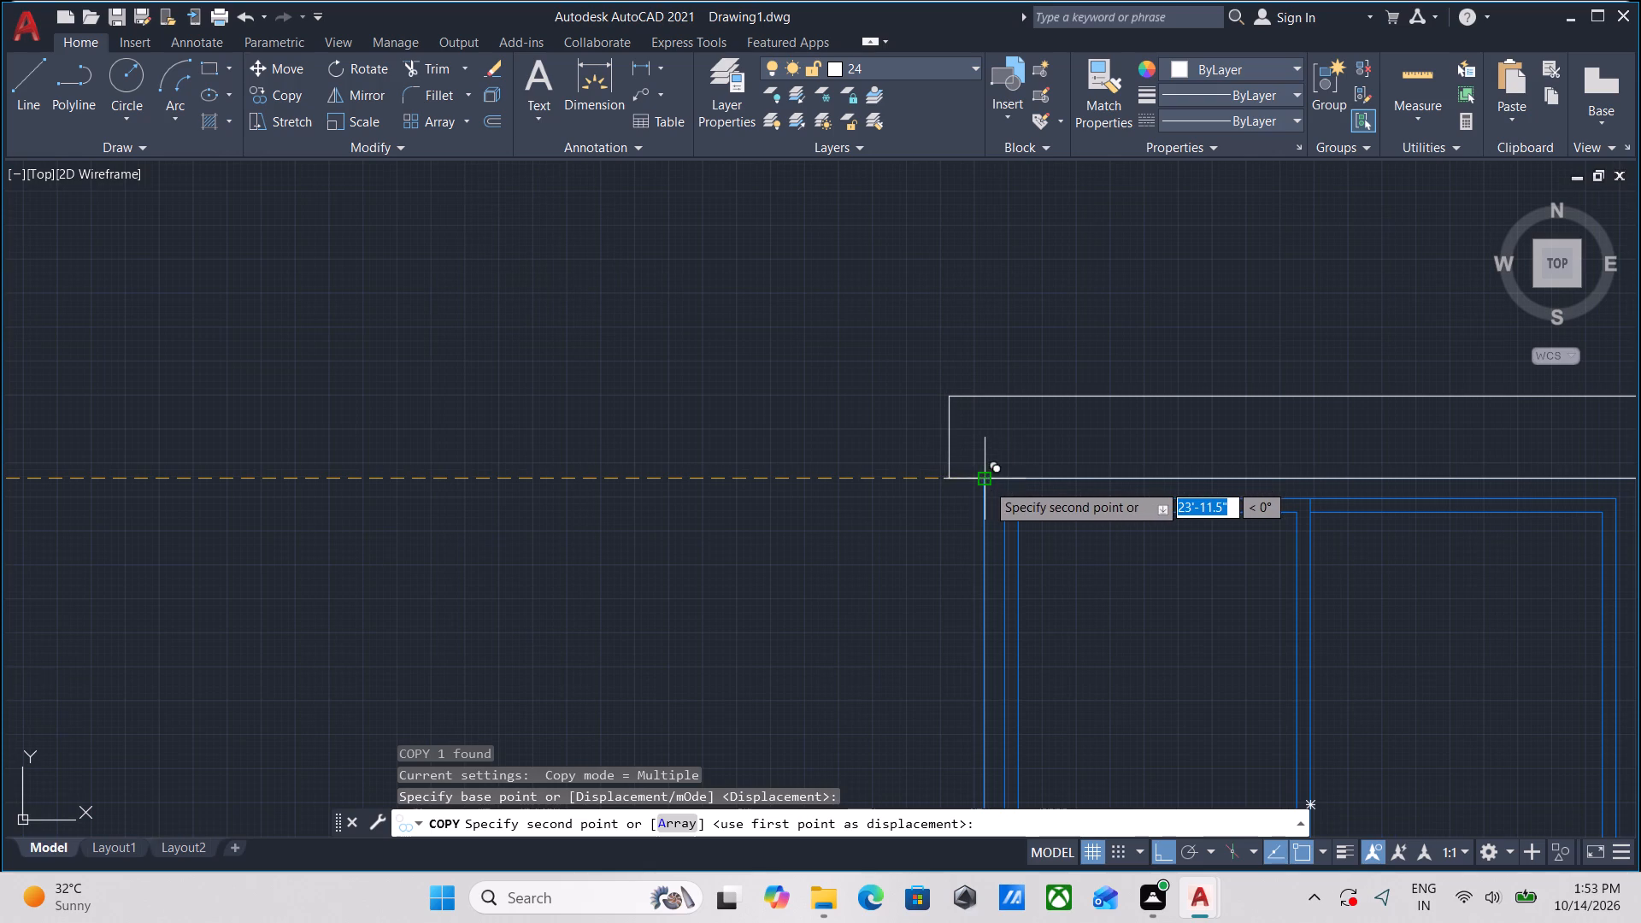
{"action": "left_click", "coordinate": [986, 483]}
{"action": "scroll", "coordinate": [985, 482], "scroll_direction": "down", "scroll_amount": 5}
{"action": "middle_click_drag", "start_coordinate": [897, 514], "coordinate": [815, 621]}
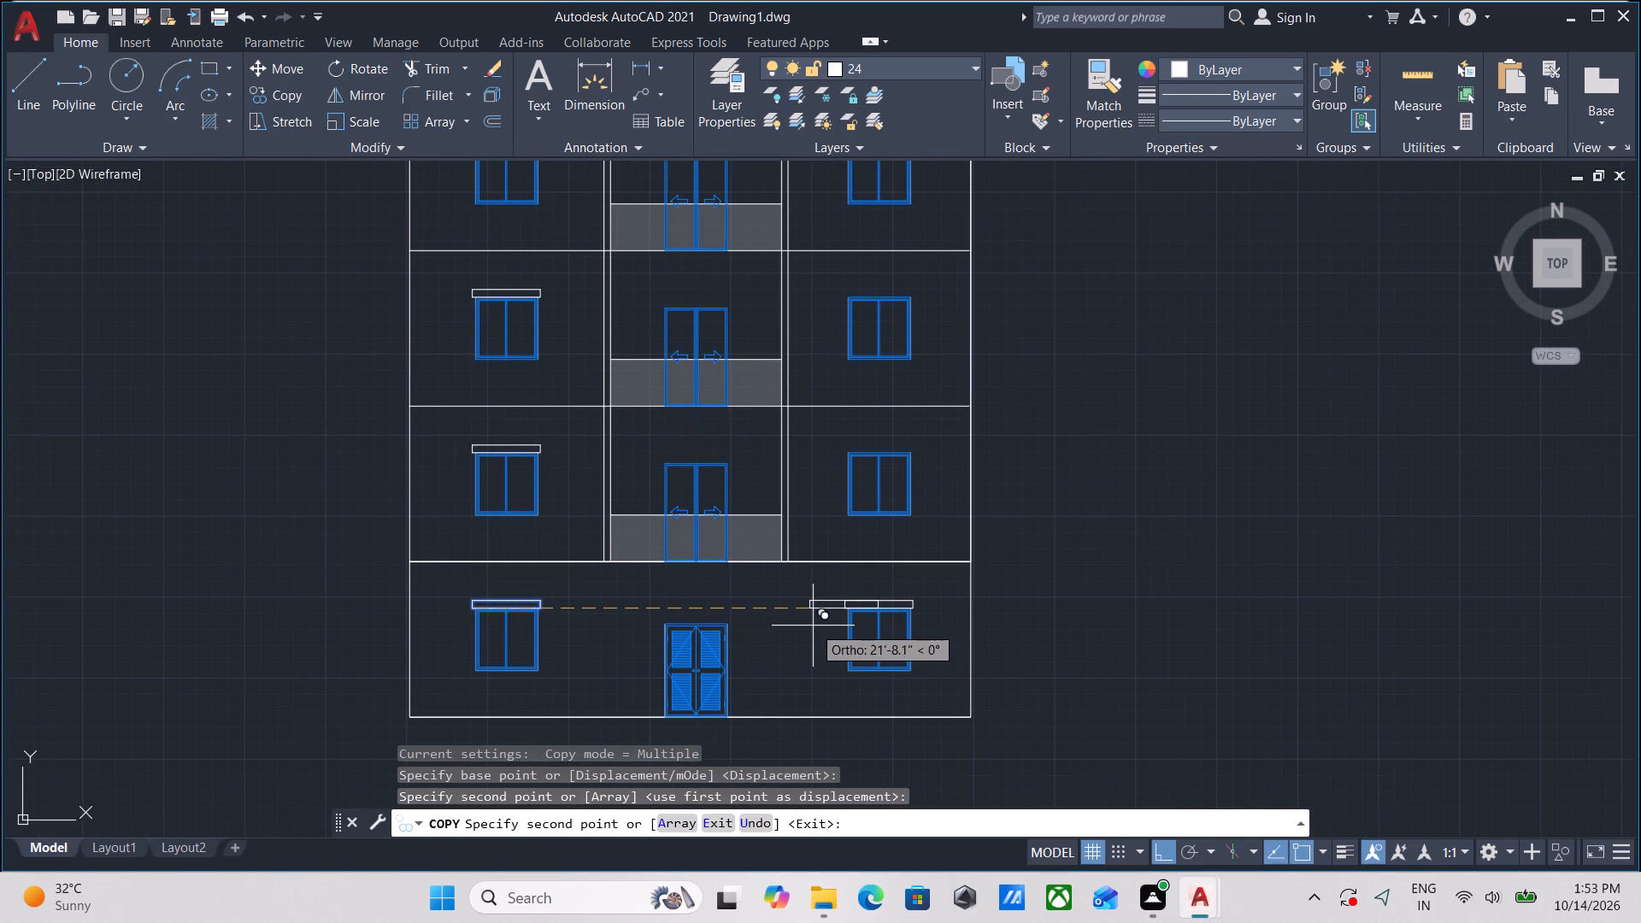
{"action": "key", "text": "Escape"}
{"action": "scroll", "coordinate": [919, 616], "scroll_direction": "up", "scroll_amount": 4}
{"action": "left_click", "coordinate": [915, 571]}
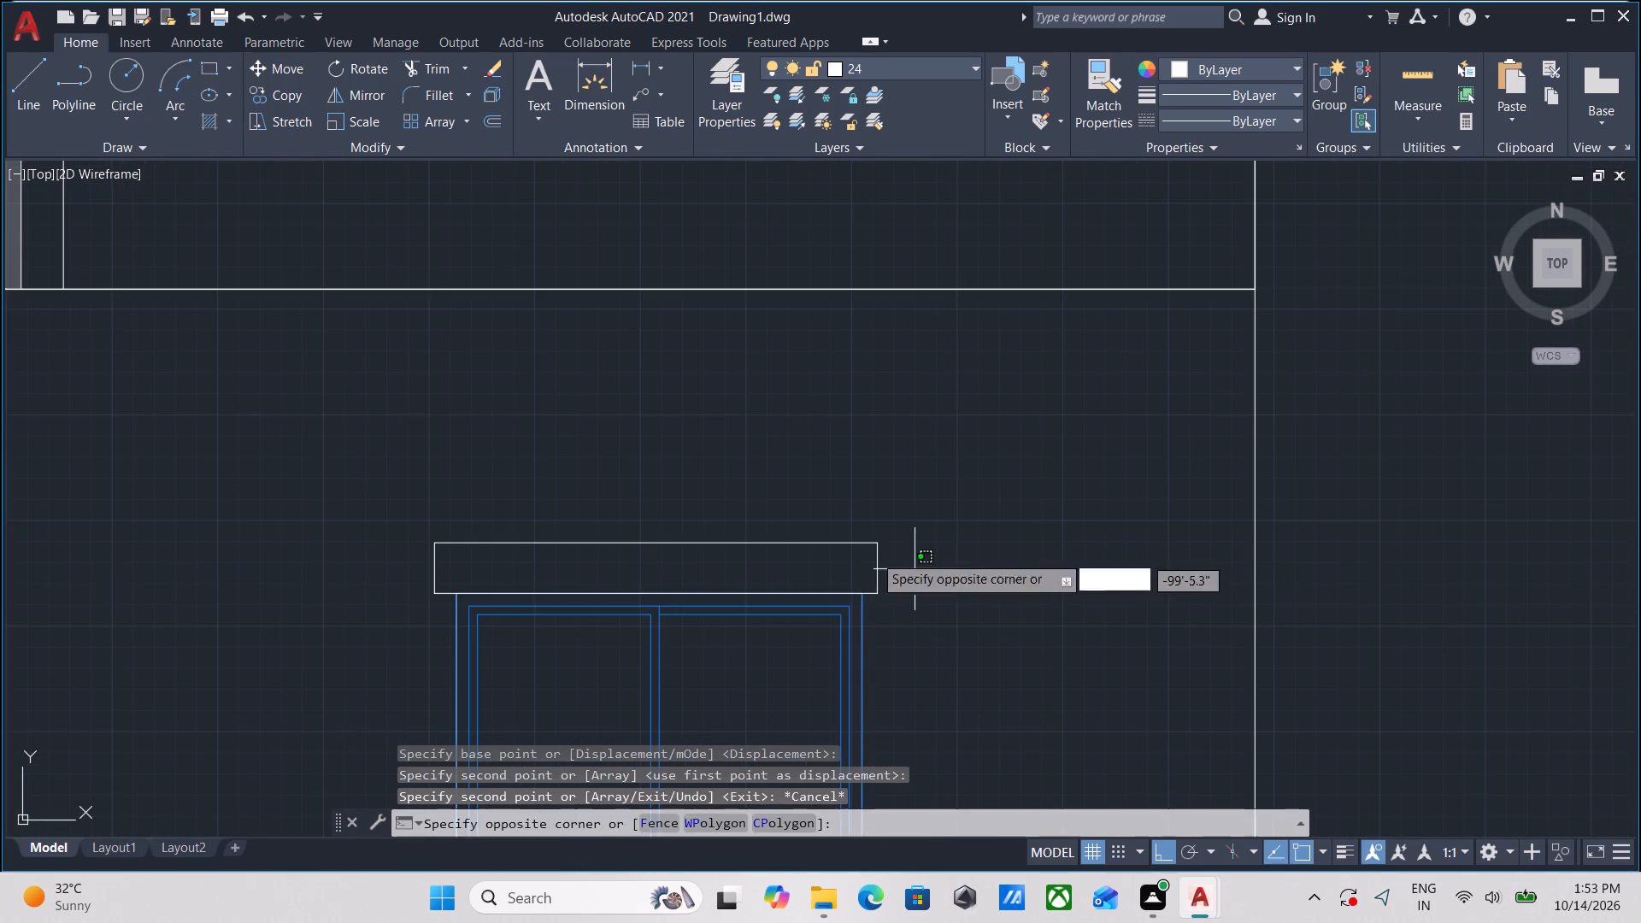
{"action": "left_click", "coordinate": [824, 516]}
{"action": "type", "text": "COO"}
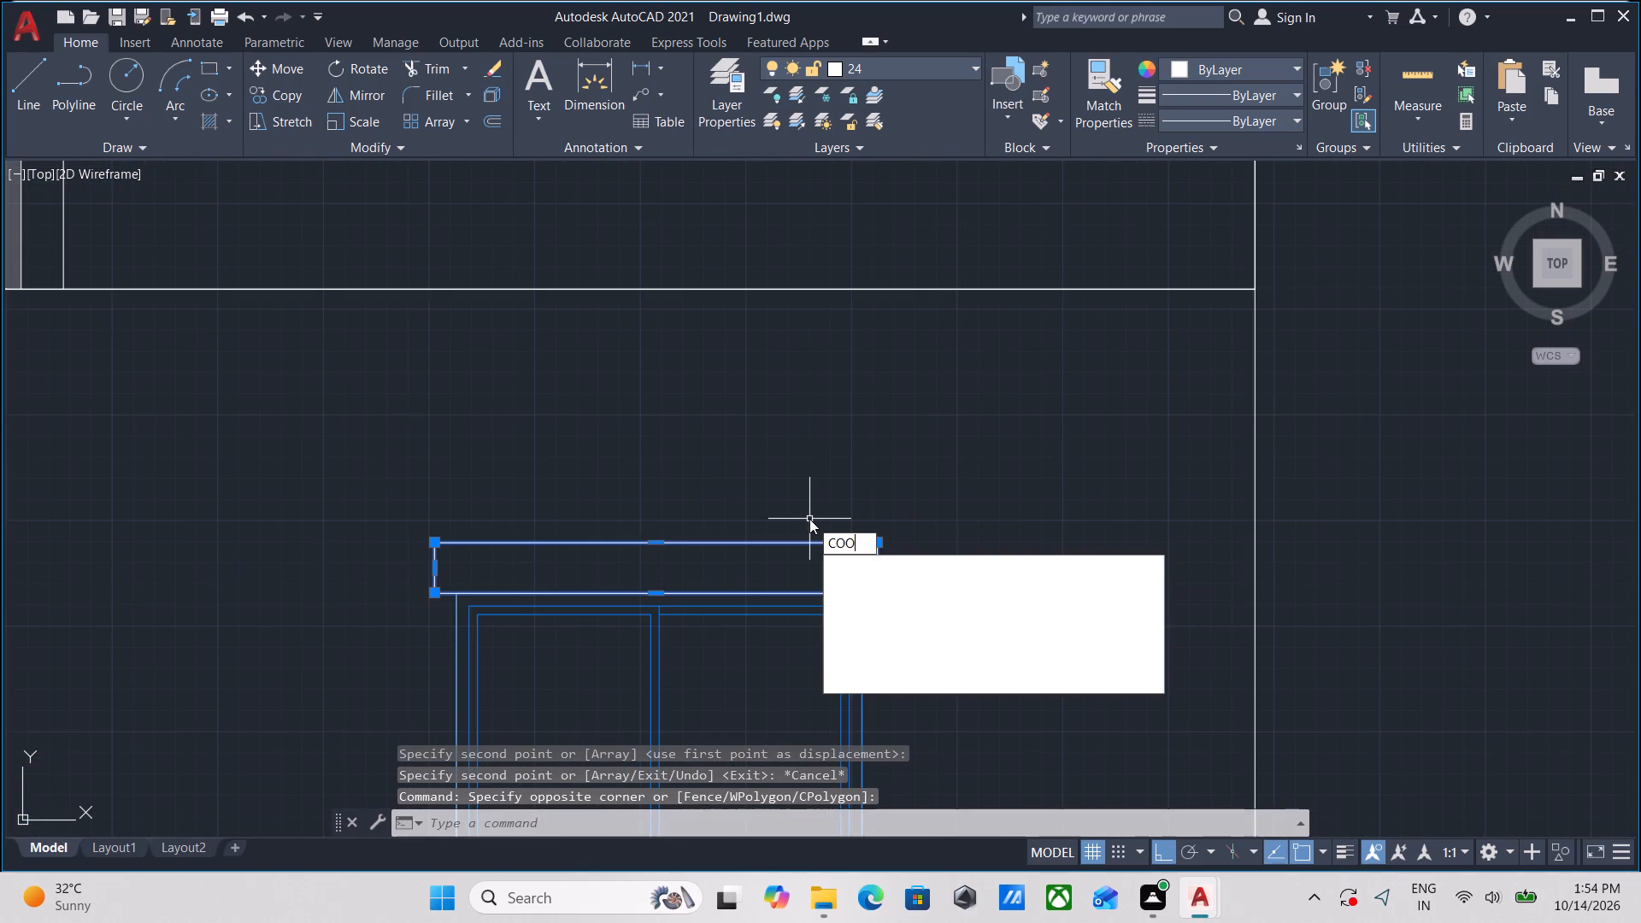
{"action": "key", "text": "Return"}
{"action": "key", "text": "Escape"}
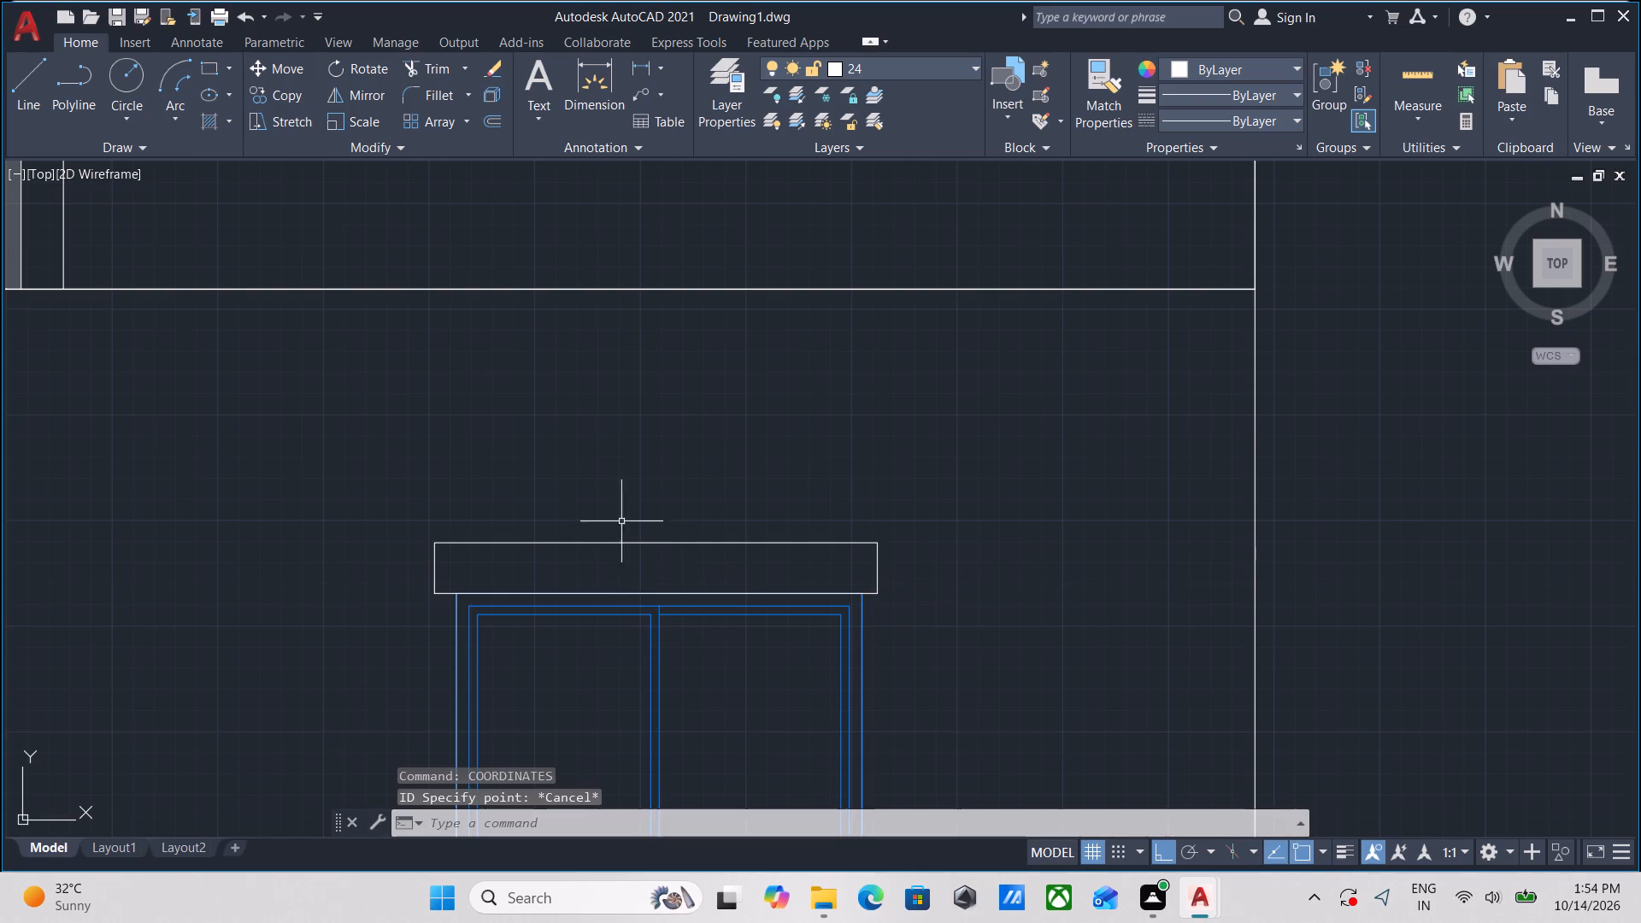
Copy the ground storey's right-hand window-top rectangle from the window's upper-left corner to the same corner one storey up.
{"action": "left_click", "coordinate": [531, 492]}
{"action": "left_click", "coordinate": [391, 571]}
{"action": "middle_click_drag", "start_coordinate": [462, 550], "coordinate": [503, 501]}
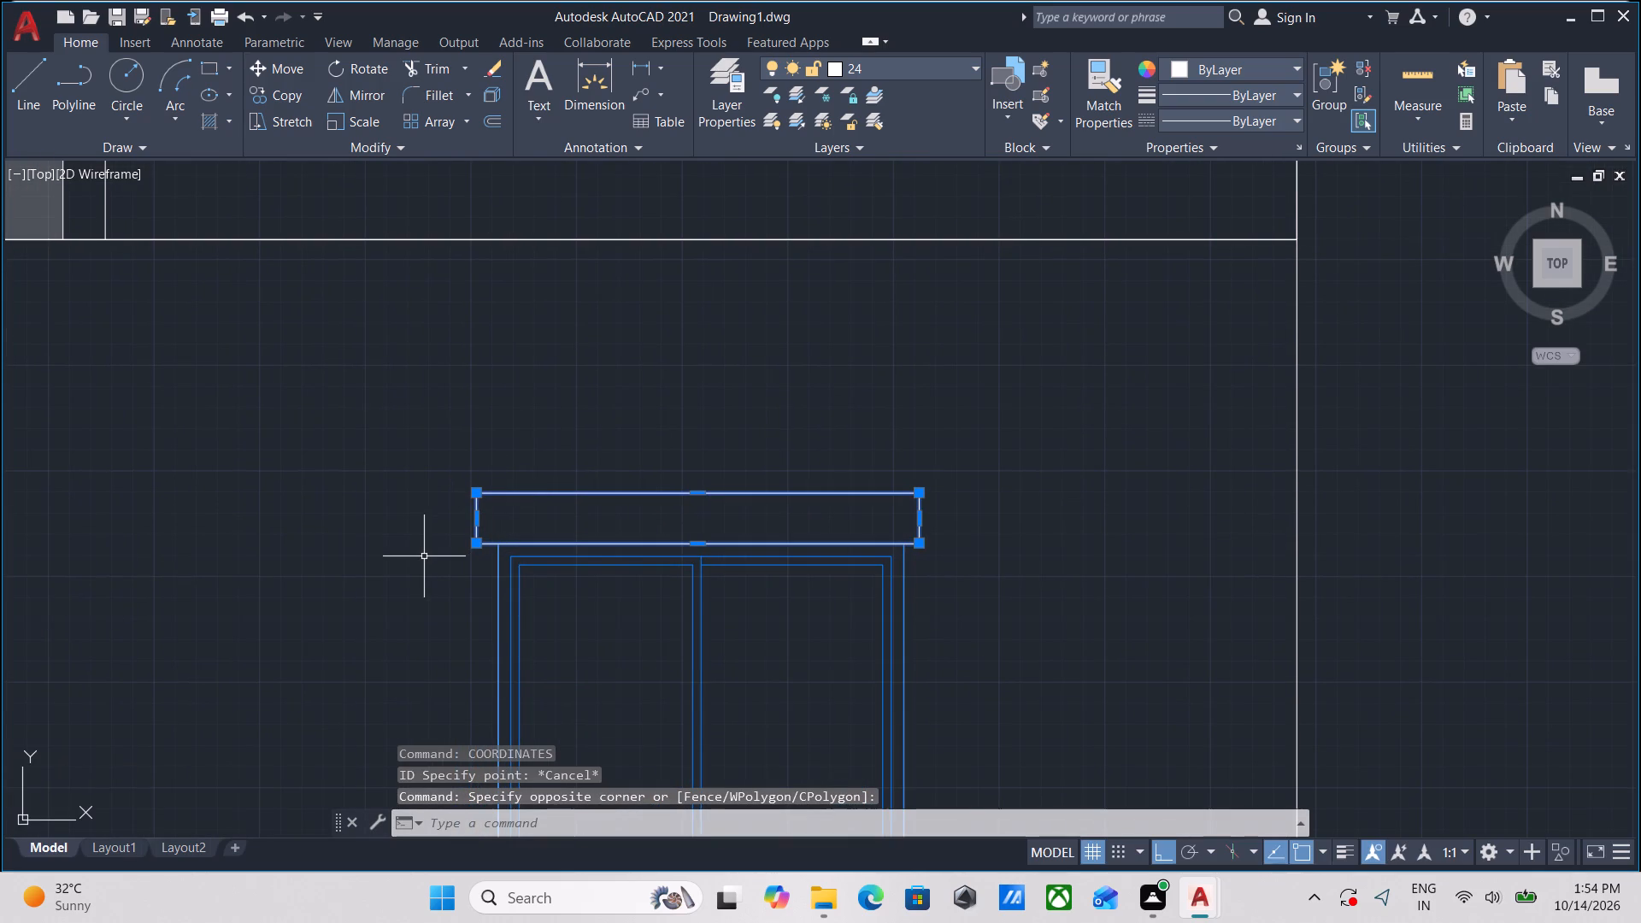
{"action": "type", "text": "CO"}
{"action": "key", "text": "Return"}
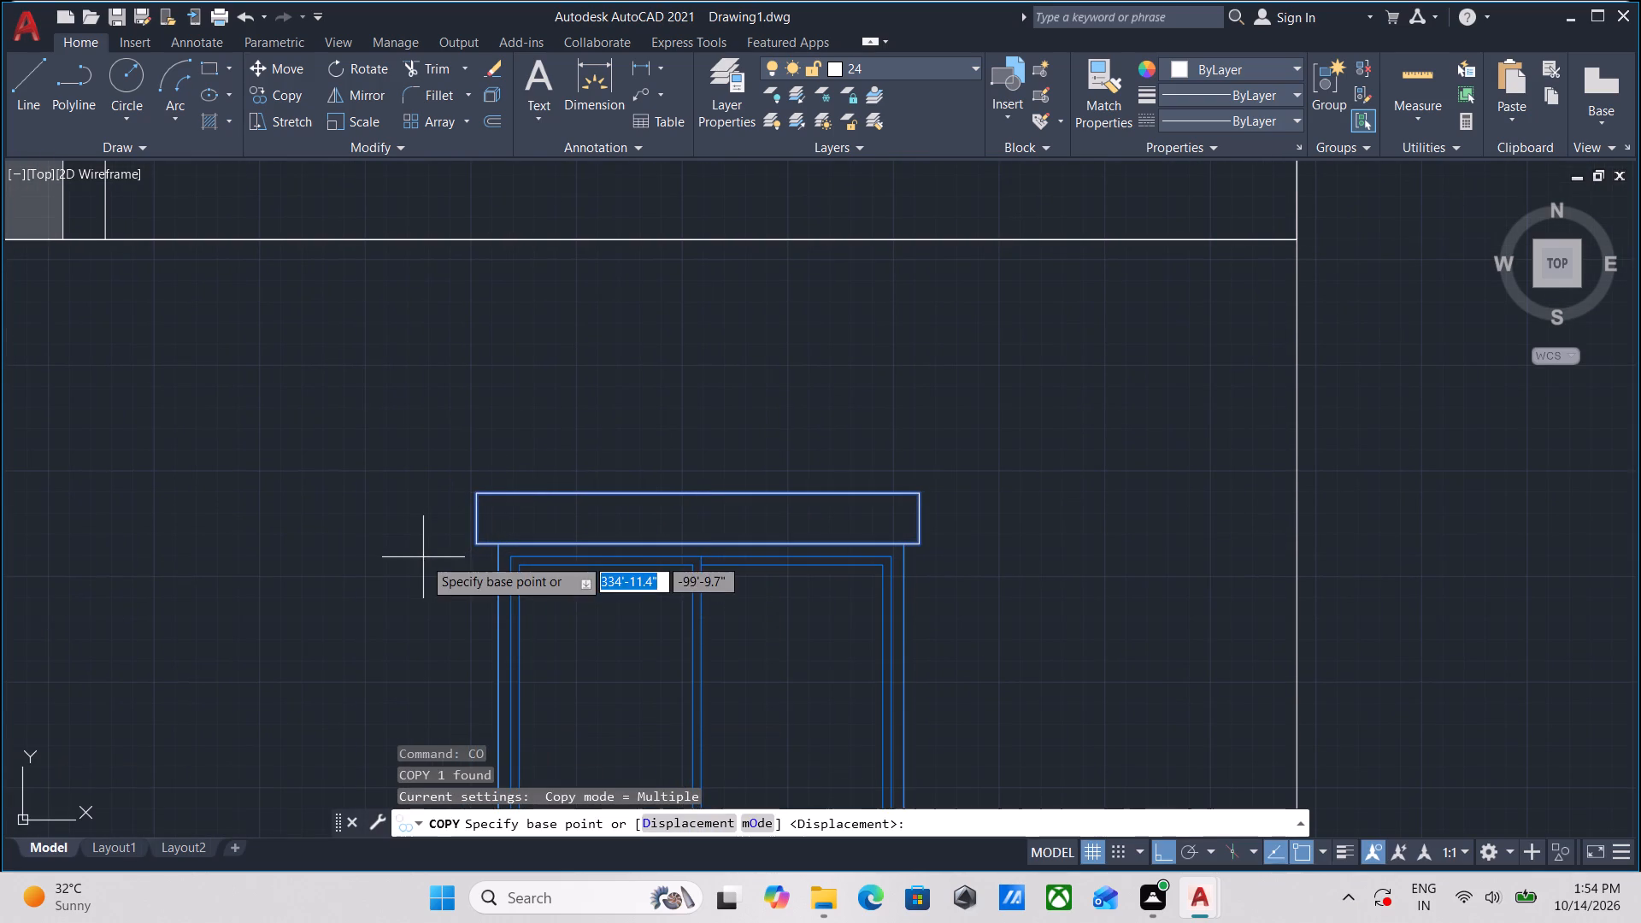
{"action": "scroll", "coordinate": [504, 565], "scroll_direction": "up", "scroll_amount": 2}
{"action": "left_click", "coordinate": [484, 520]}
{"action": "scroll", "coordinate": [491, 252], "scroll_direction": "down", "scroll_amount": 2}
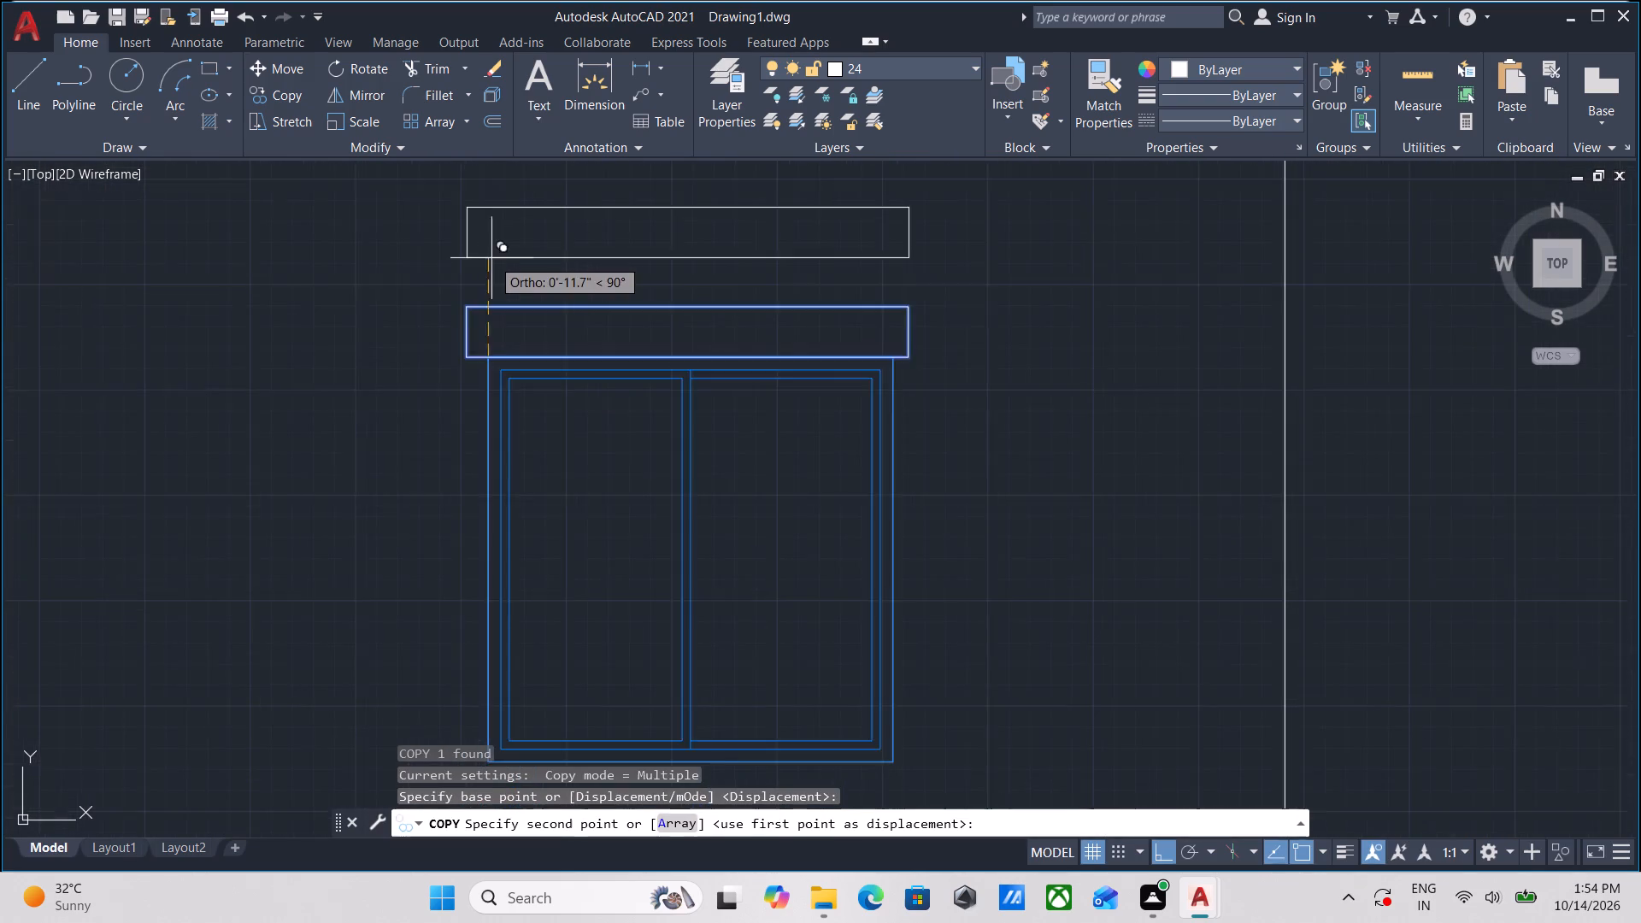
{"action": "scroll", "coordinate": [491, 258], "scroll_direction": "down", "scroll_amount": 1}
{"action": "middle_click_drag", "start_coordinate": [491, 258], "coordinate": [457, 695]}
{"action": "scroll", "coordinate": [462, 501], "scroll_direction": "down", "scroll_amount": 3}
{"action": "middle_click_drag", "start_coordinate": [462, 501], "coordinate": [452, 697]}
{"action": "scroll", "coordinate": [439, 611], "scroll_direction": "up", "scroll_amount": 3}
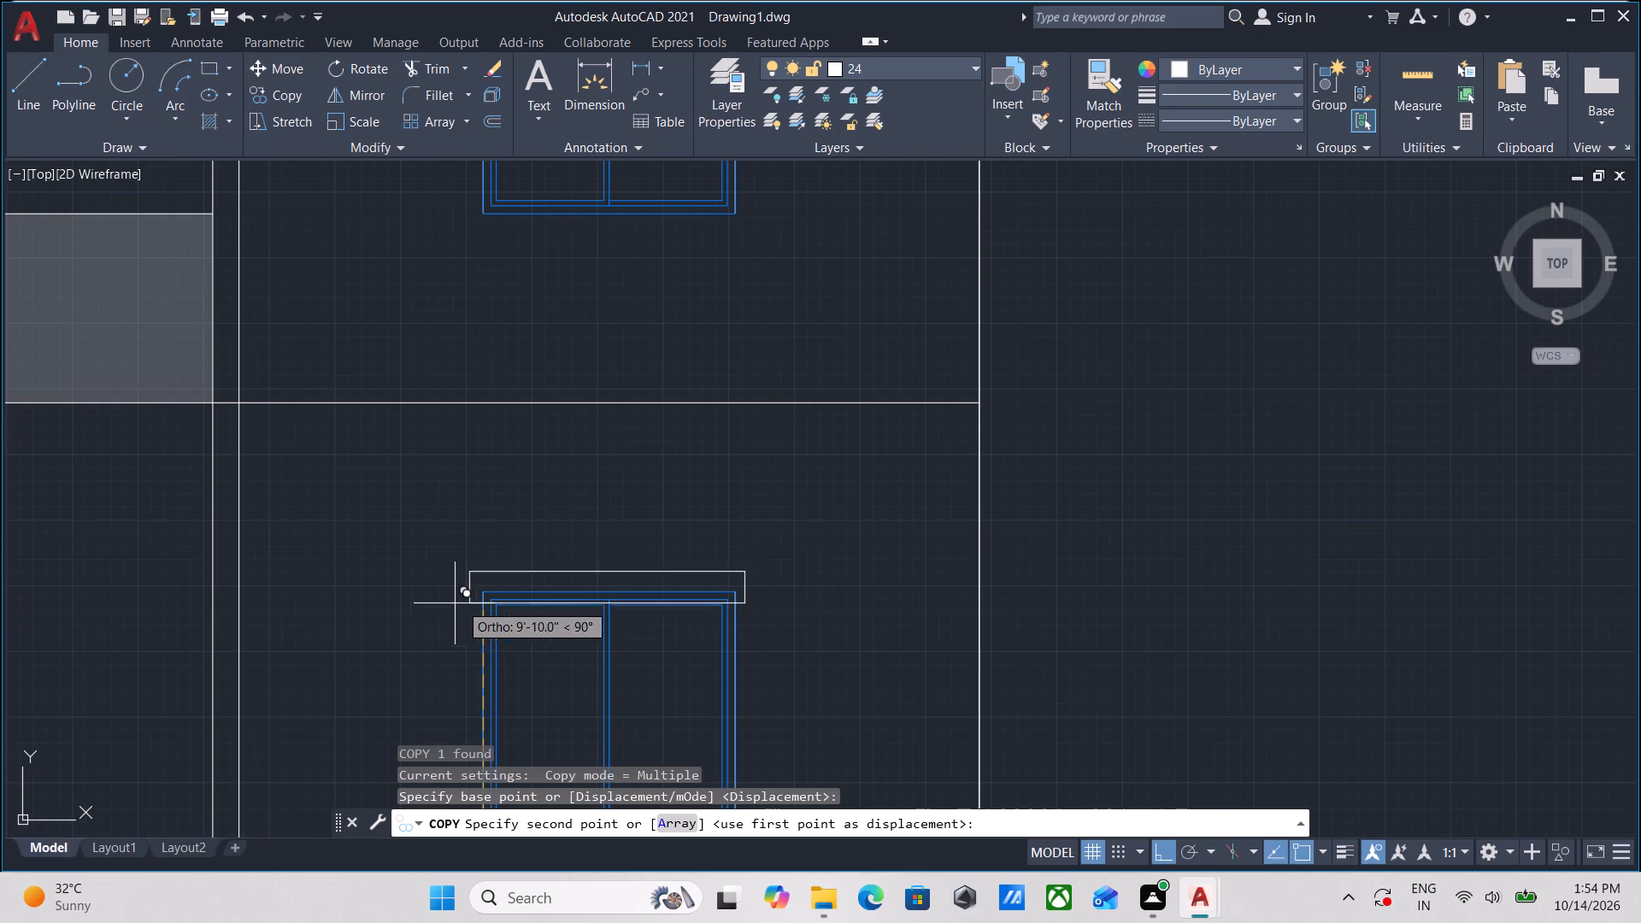
{"action": "scroll", "coordinate": [483, 582], "scroll_direction": "up", "scroll_amount": 2}
{"action": "left_click", "coordinate": [483, 612]}
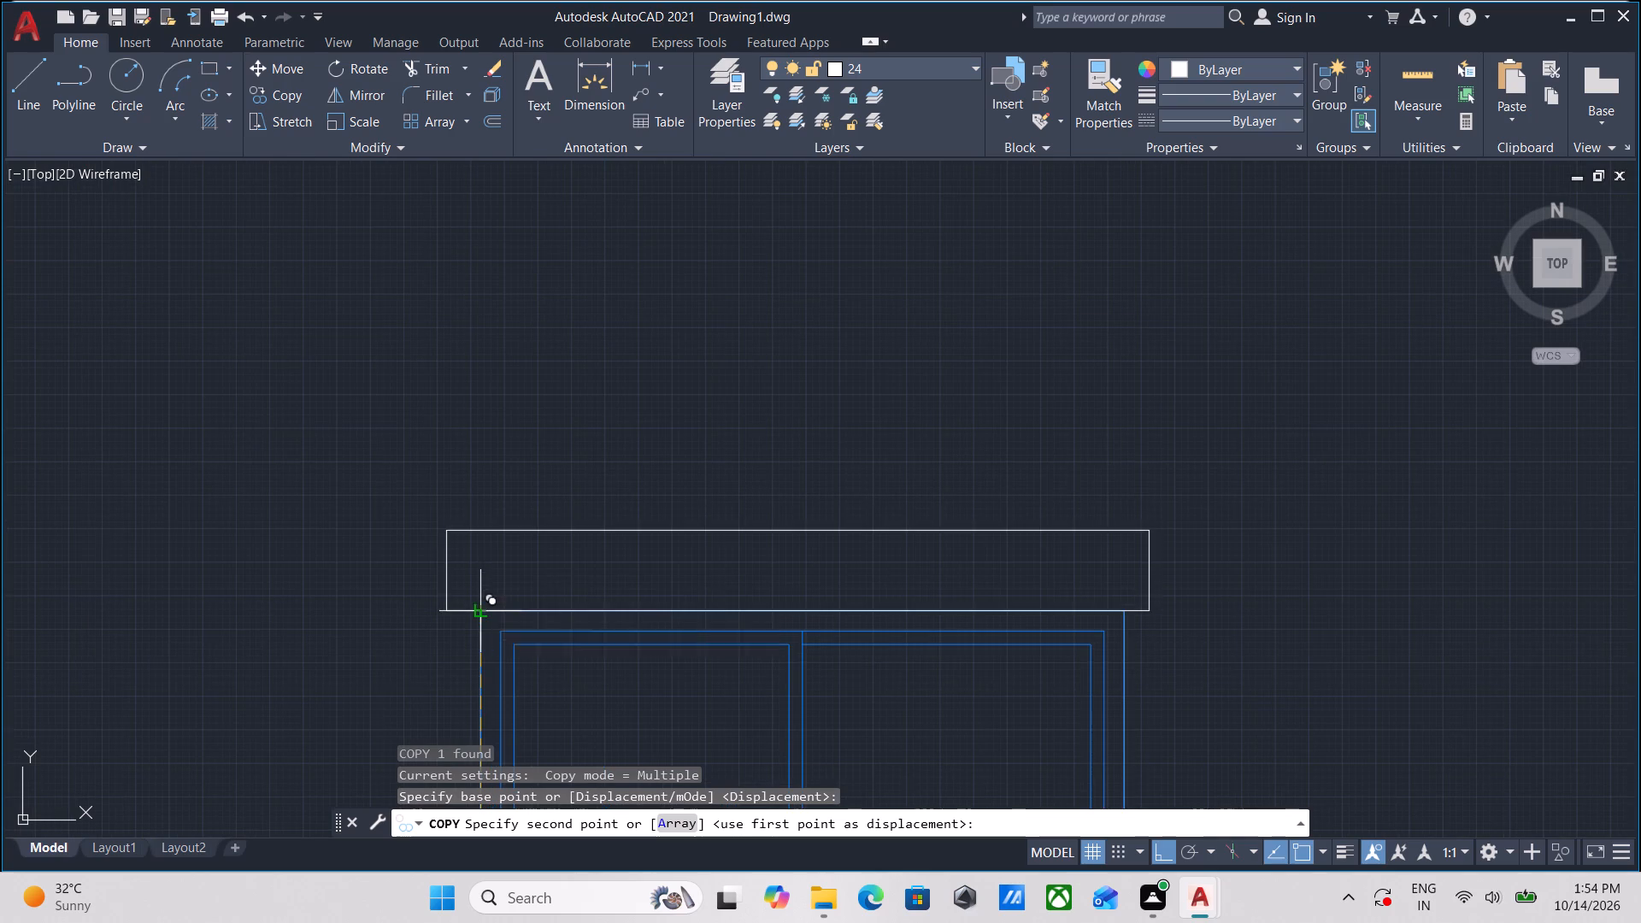
Place two more copies of the rectangle on the upper-left corners of the right-hand windows in the next two storeys up.
{"action": "scroll", "coordinate": [497, 488], "scroll_direction": "down", "scroll_amount": 2}
{"action": "middle_click_drag", "start_coordinate": [497, 488], "coordinate": [490, 750]}
{"action": "middle_click_drag", "start_coordinate": [495, 498], "coordinate": [484, 764]}
{"action": "scroll", "coordinate": [486, 506], "scroll_direction": "up", "scroll_amount": 3}
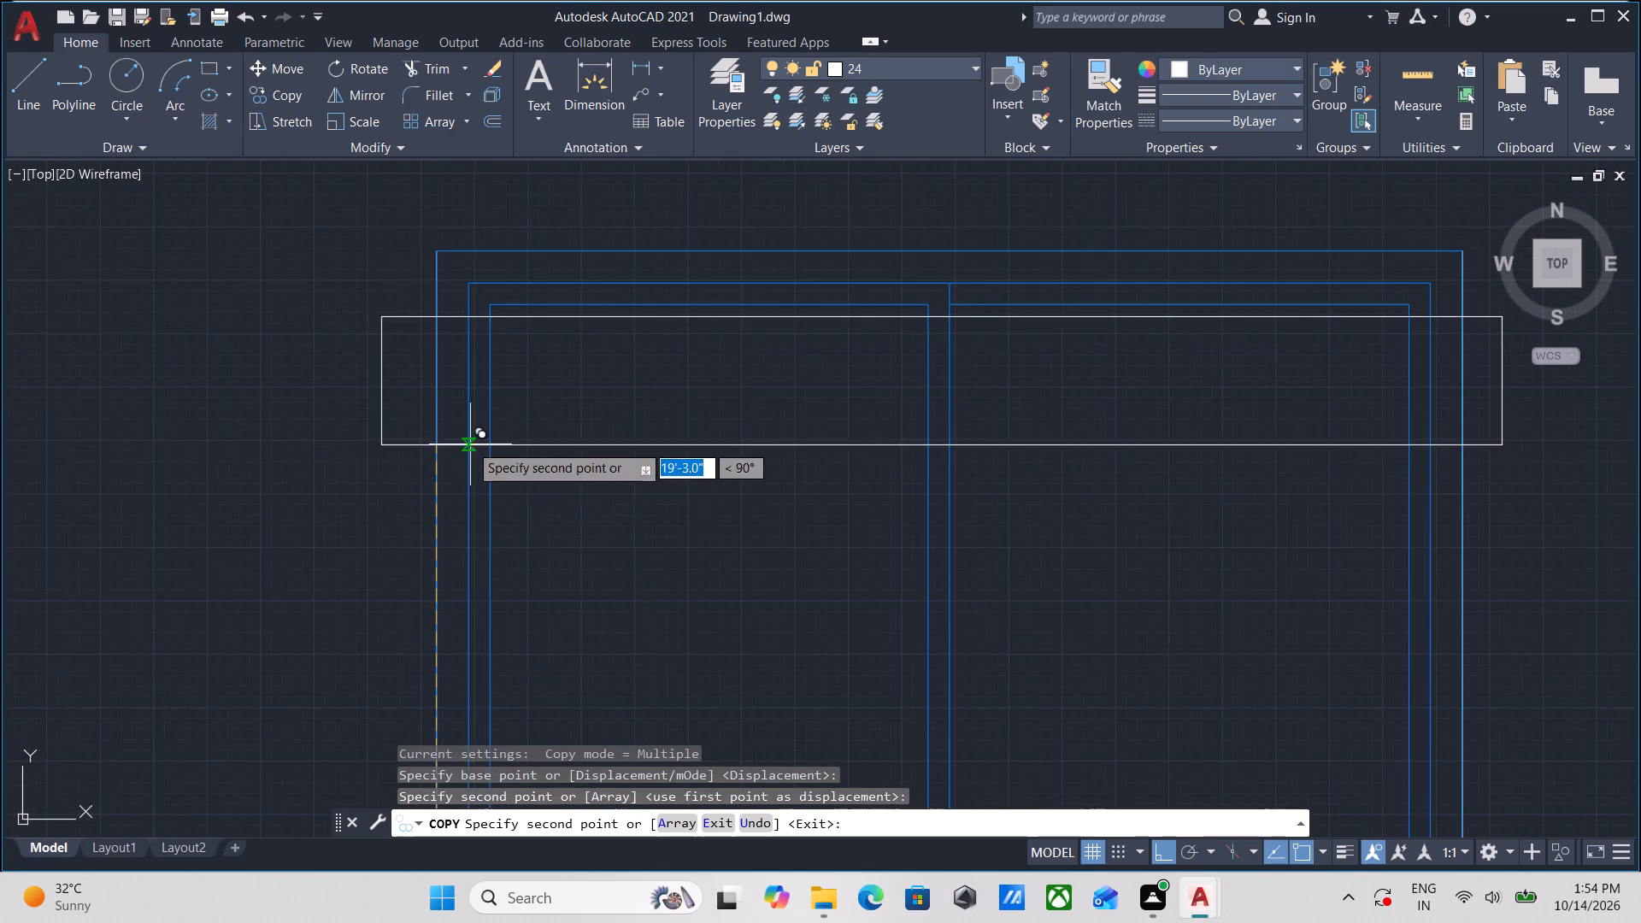
{"action": "middle_click_drag", "start_coordinate": [469, 444], "coordinate": [462, 707]}
{"action": "left_click", "coordinate": [432, 509]}
{"action": "scroll", "coordinate": [452, 436], "scroll_direction": "down", "scroll_amount": 1}
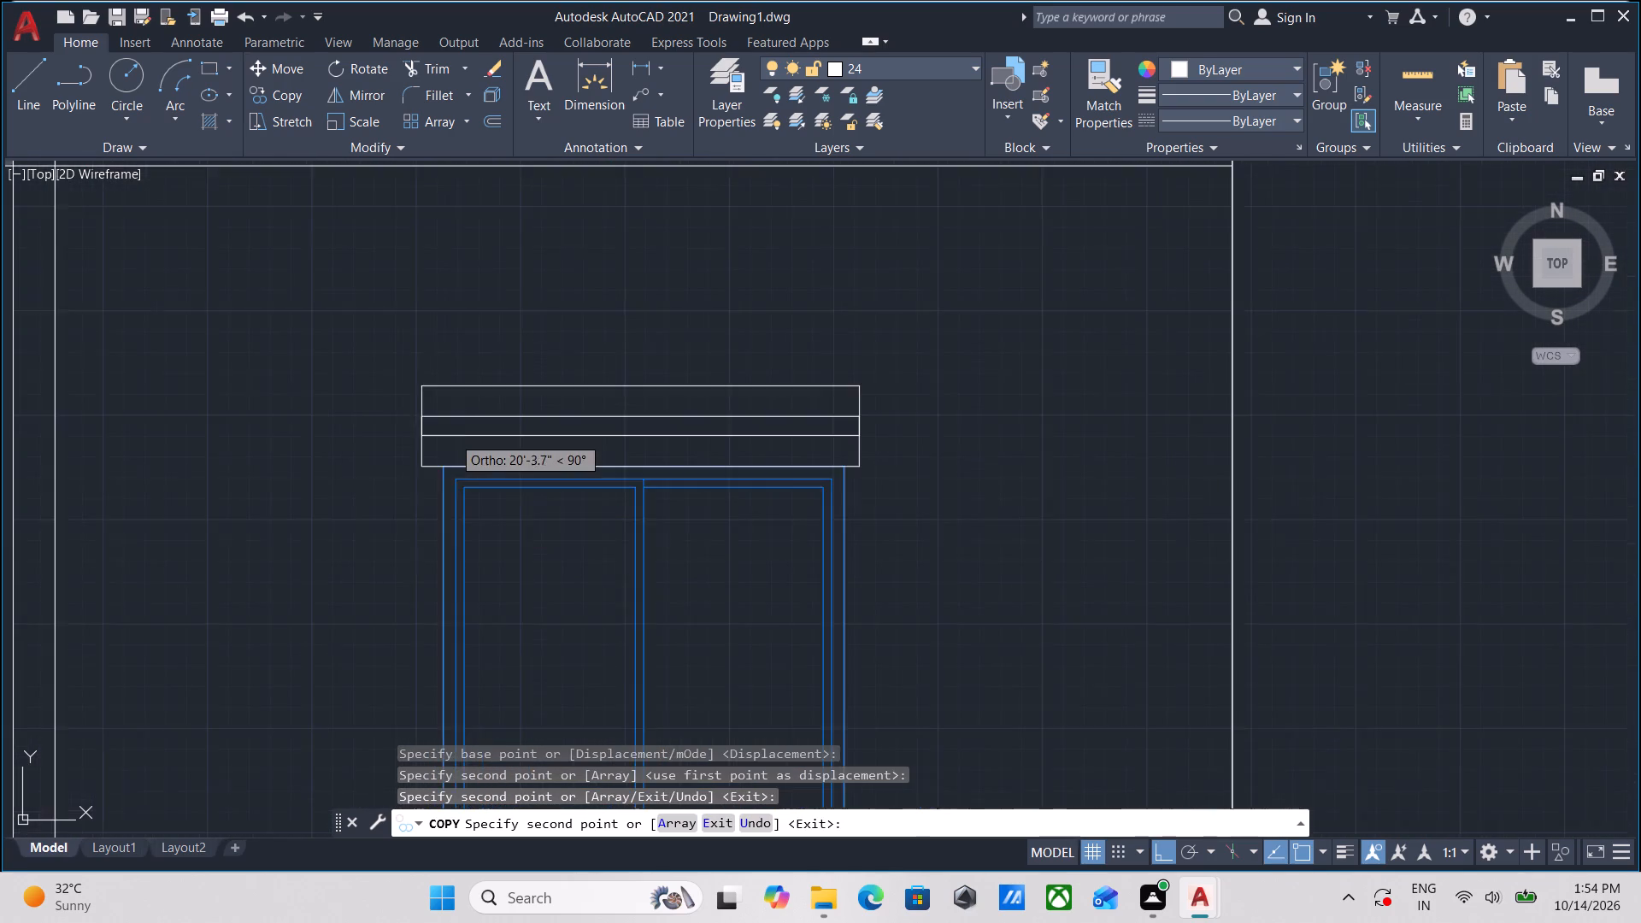
{"action": "scroll", "coordinate": [452, 436], "scroll_direction": "down", "scroll_amount": 1}
{"action": "middle_click_drag", "start_coordinate": [452, 436], "coordinate": [440, 710]}
{"action": "scroll", "coordinate": [451, 447], "scroll_direction": "down", "scroll_amount": 1}
{"action": "middle_click_drag", "start_coordinate": [451, 447], "coordinate": [476, 654]}
{"action": "scroll", "coordinate": [487, 454], "scroll_direction": "down", "scroll_amount": 1}
{"action": "middle_click_drag", "start_coordinate": [487, 454], "coordinate": [521, 696]}
{"action": "scroll", "coordinate": [520, 539], "scroll_direction": "up", "scroll_amount": 1}
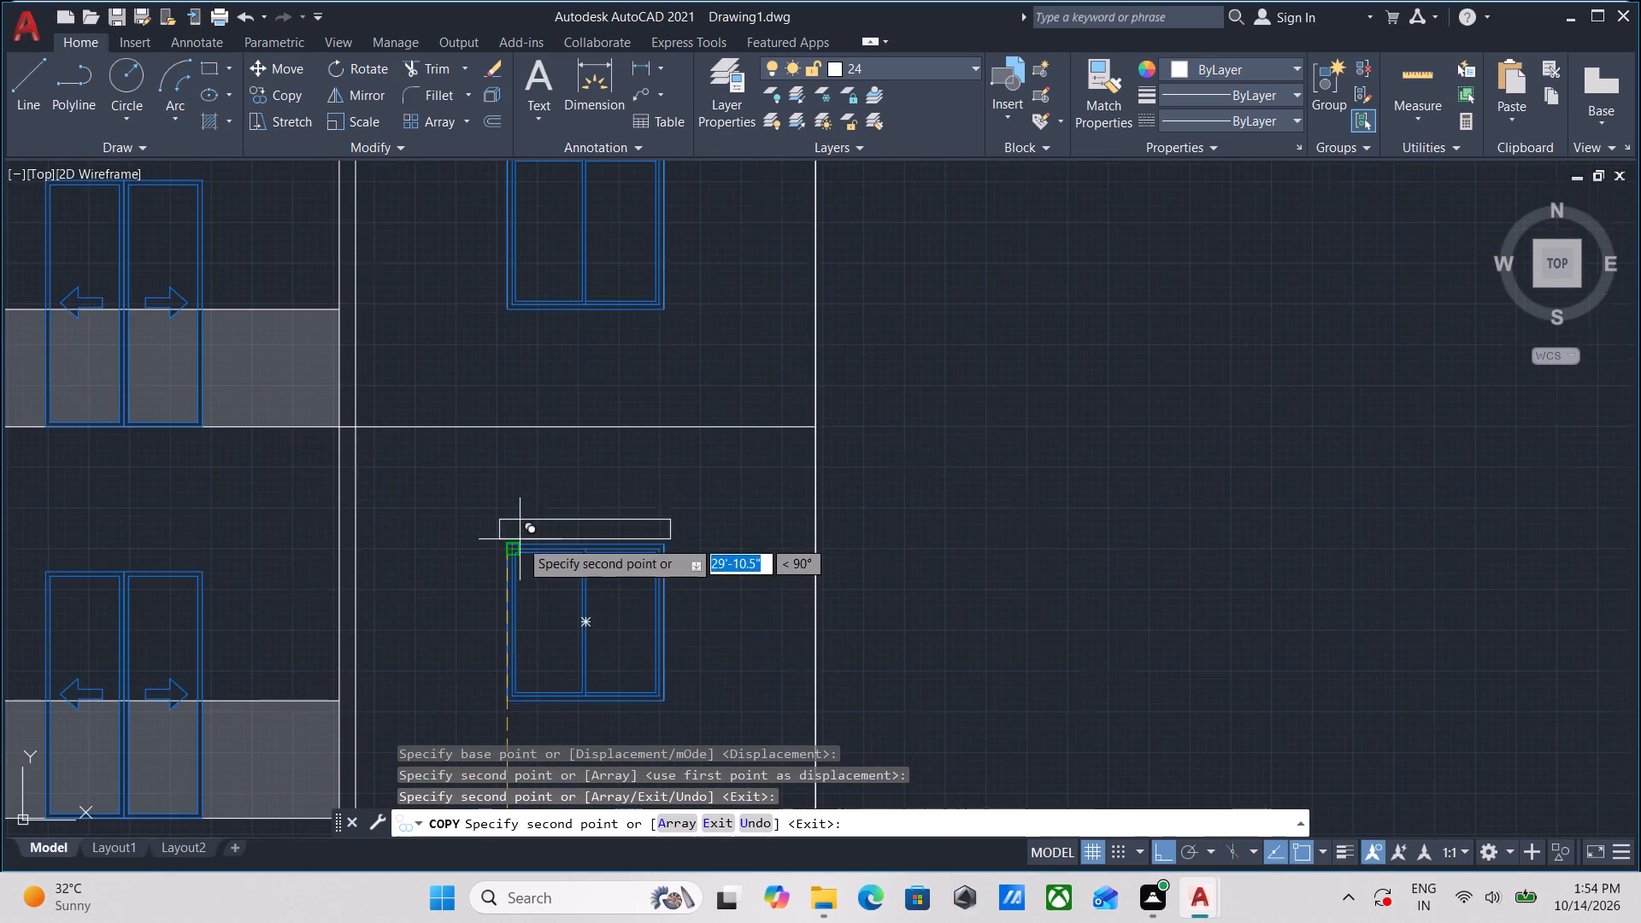
{"action": "scroll", "coordinate": [520, 539], "scroll_direction": "up", "scroll_amount": 1}
{"action": "left_click", "coordinate": [485, 557]}
Place another copy of the rectangle on the top storey's right-hand window, 40'-0" above the base point, and end copying.
{"action": "scroll", "coordinate": [509, 460], "scroll_direction": "down", "scroll_amount": 2}
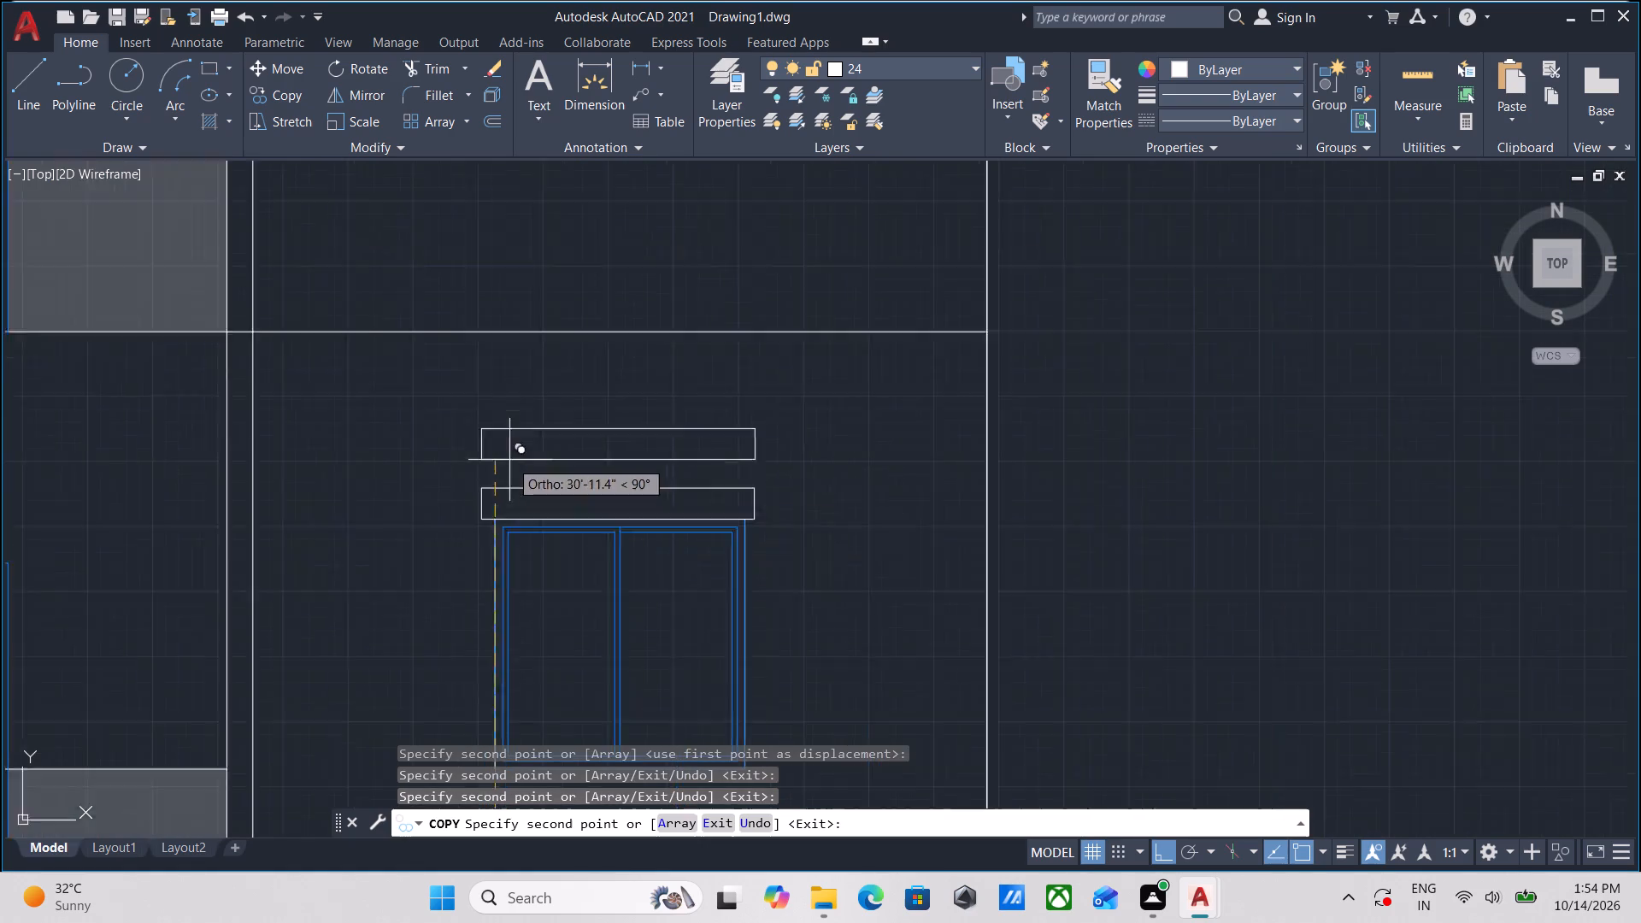
{"action": "middle_click_drag", "start_coordinate": [509, 462], "coordinate": [504, 712]}
{"action": "middle_click_drag", "start_coordinate": [503, 523], "coordinate": [502, 688]}
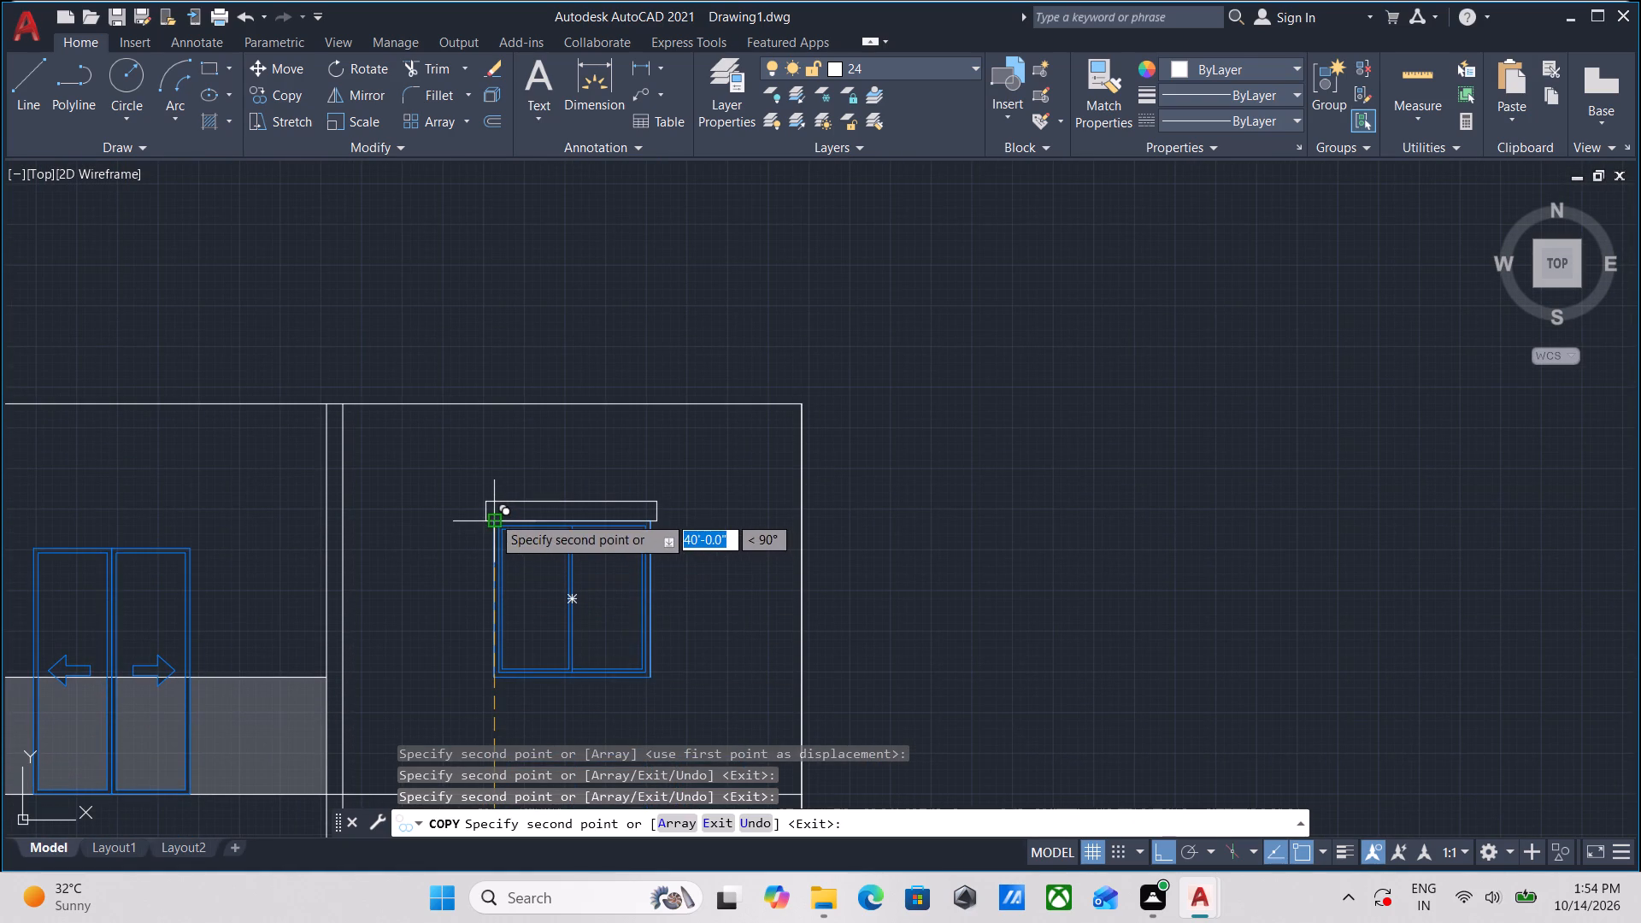
{"action": "left_click", "coordinate": [492, 515]}
{"action": "scroll", "coordinate": [520, 468], "scroll_direction": "down", "scroll_amount": 2}
{"action": "middle_click_drag", "start_coordinate": [520, 468], "coordinate": [527, 510]}
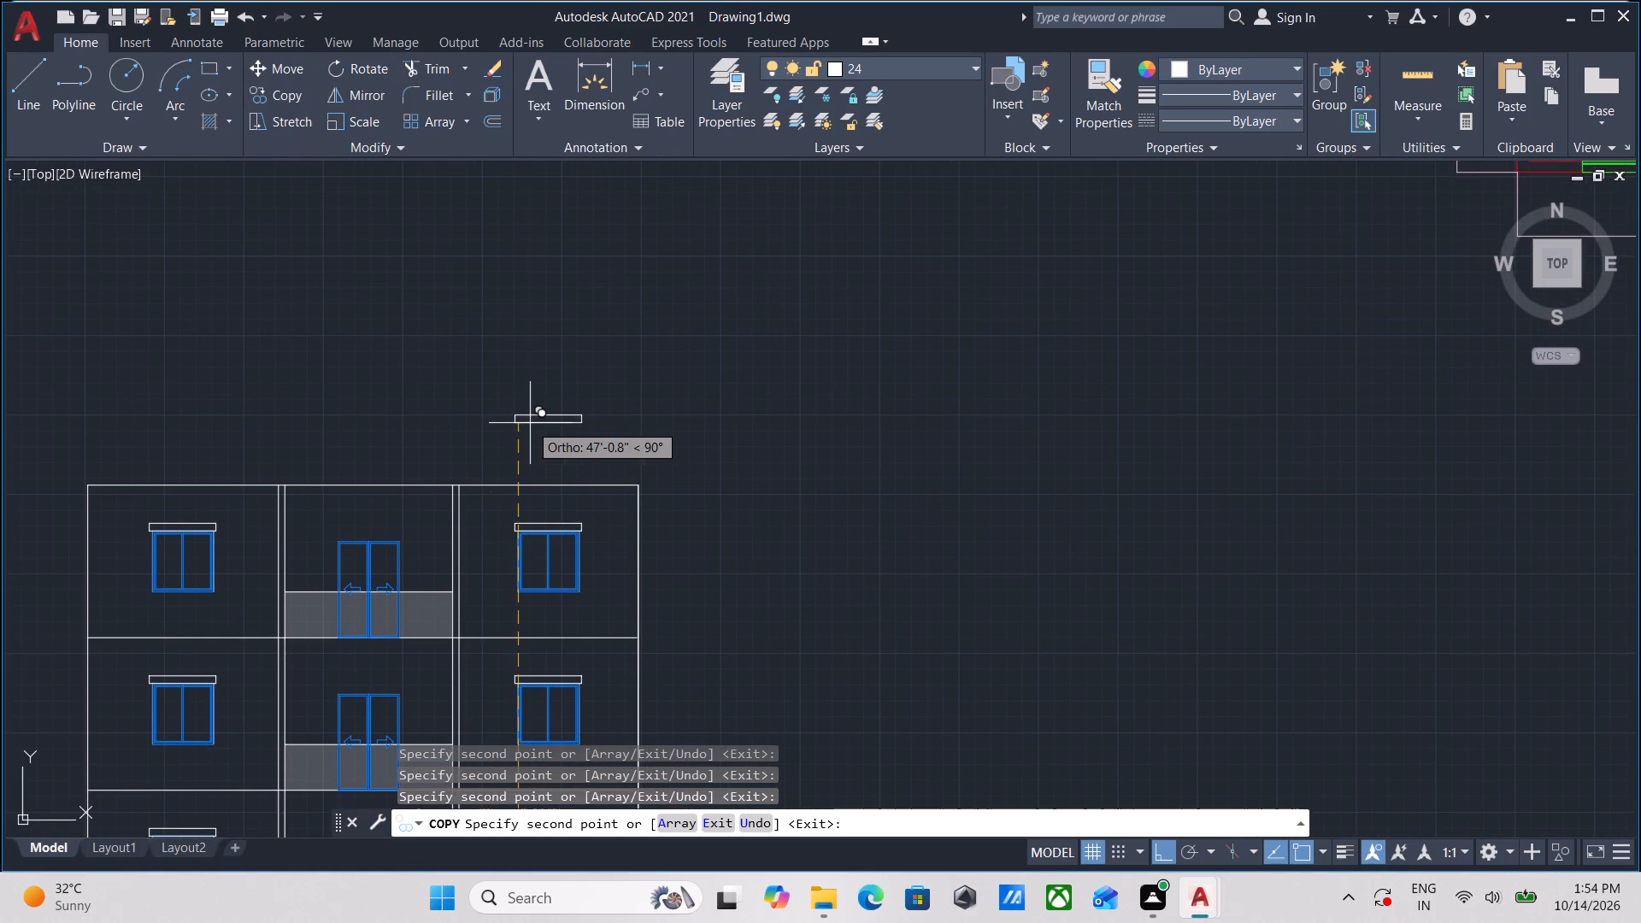
{"action": "key", "text": "Escape"}
Examine the whole elevation and the rectangles above its left and right windows on every storey.
{"action": "scroll", "coordinate": [532, 423], "scroll_direction": "down", "scroll_amount": 2}
{"action": "middle_click_drag", "start_coordinate": [485, 511], "coordinate": [509, 436]}
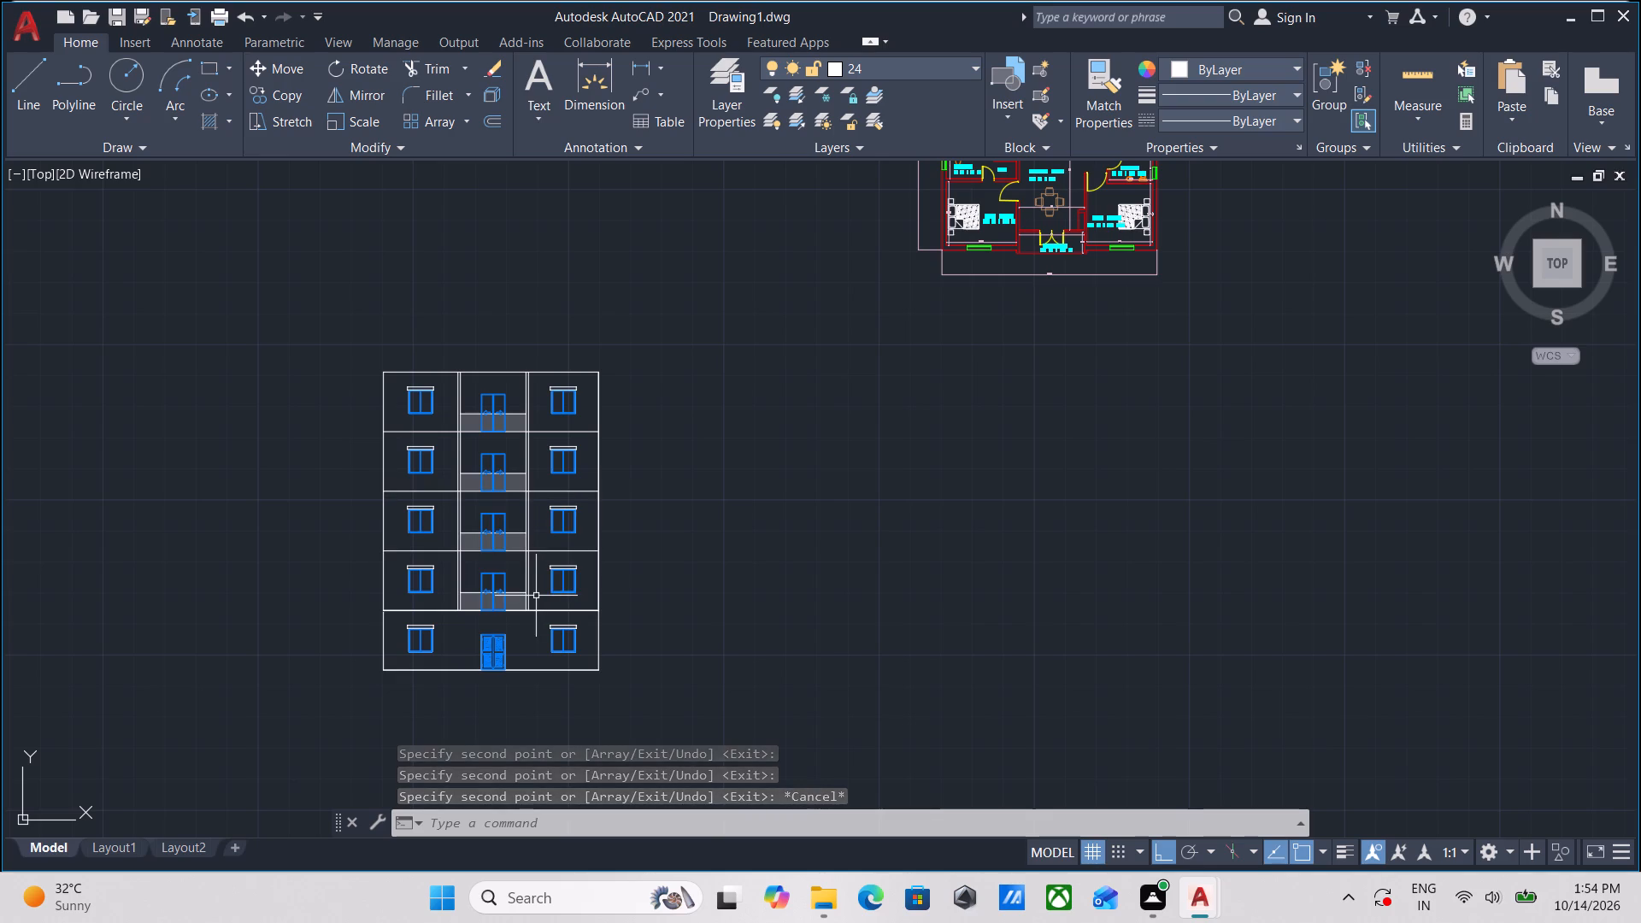
{"action": "scroll", "coordinate": [585, 636], "scroll_direction": "up", "scroll_amount": 1}
{"action": "middle_click_drag", "start_coordinate": [509, 697], "coordinate": [608, 617]}
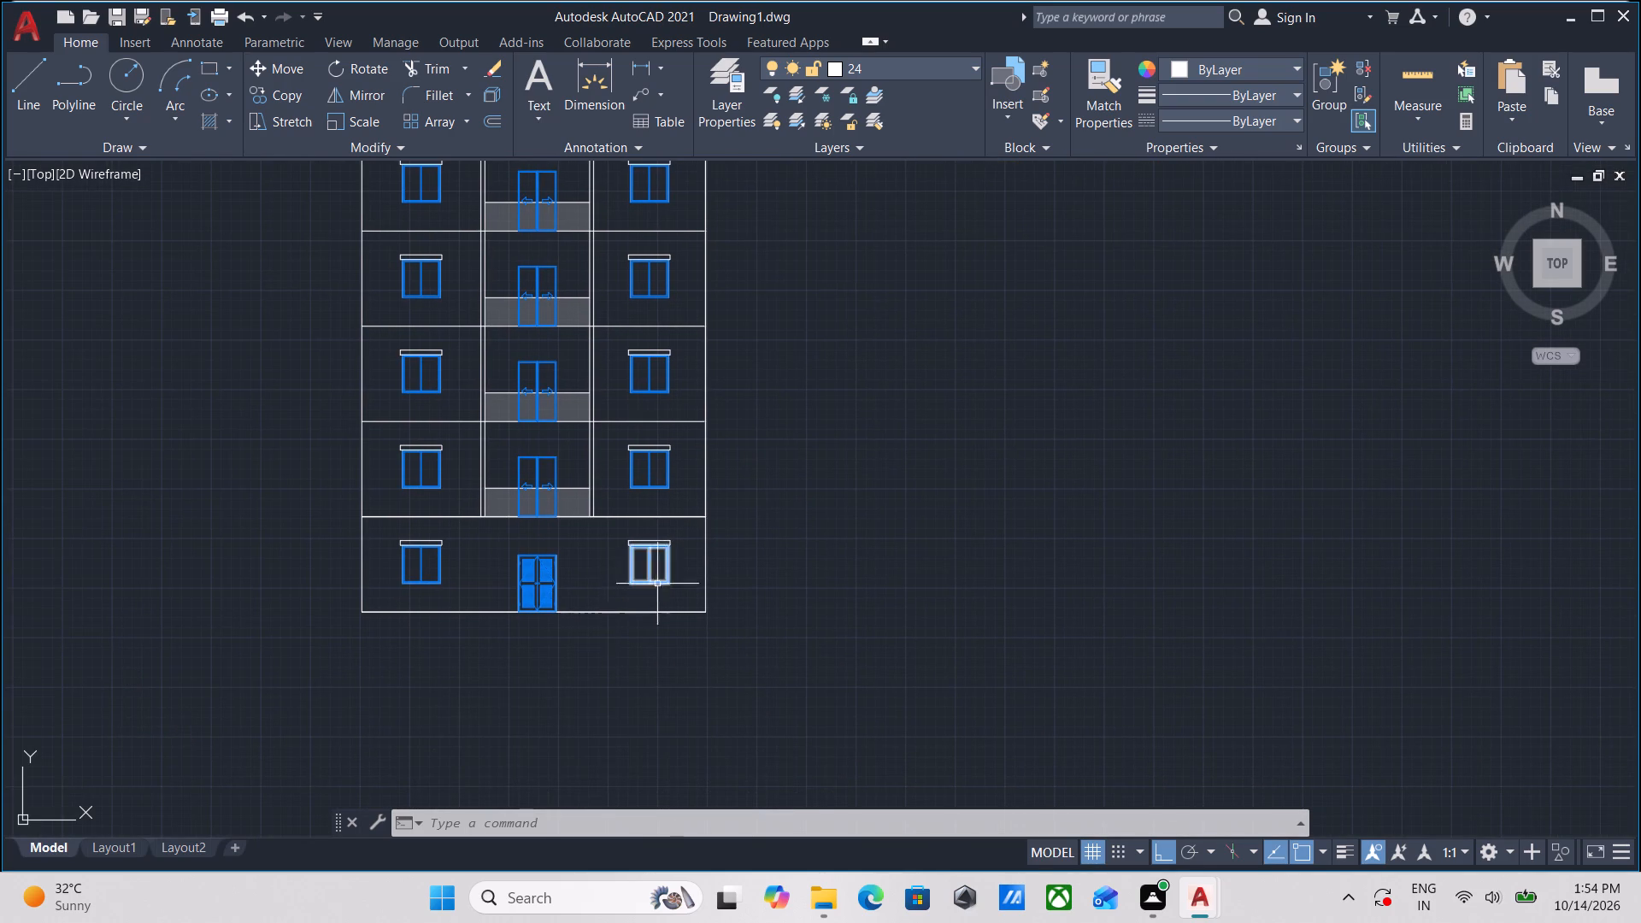
{"action": "scroll", "coordinate": [657, 600], "scroll_direction": "down", "scroll_amount": 1}
{"action": "scroll", "coordinate": [720, 546], "scroll_direction": "up", "scroll_amount": 2}
{"action": "scroll", "coordinate": [720, 546], "scroll_direction": "down", "scroll_amount": 2}
{"action": "middle_click_drag", "start_coordinate": [772, 548], "coordinate": [897, 590]}
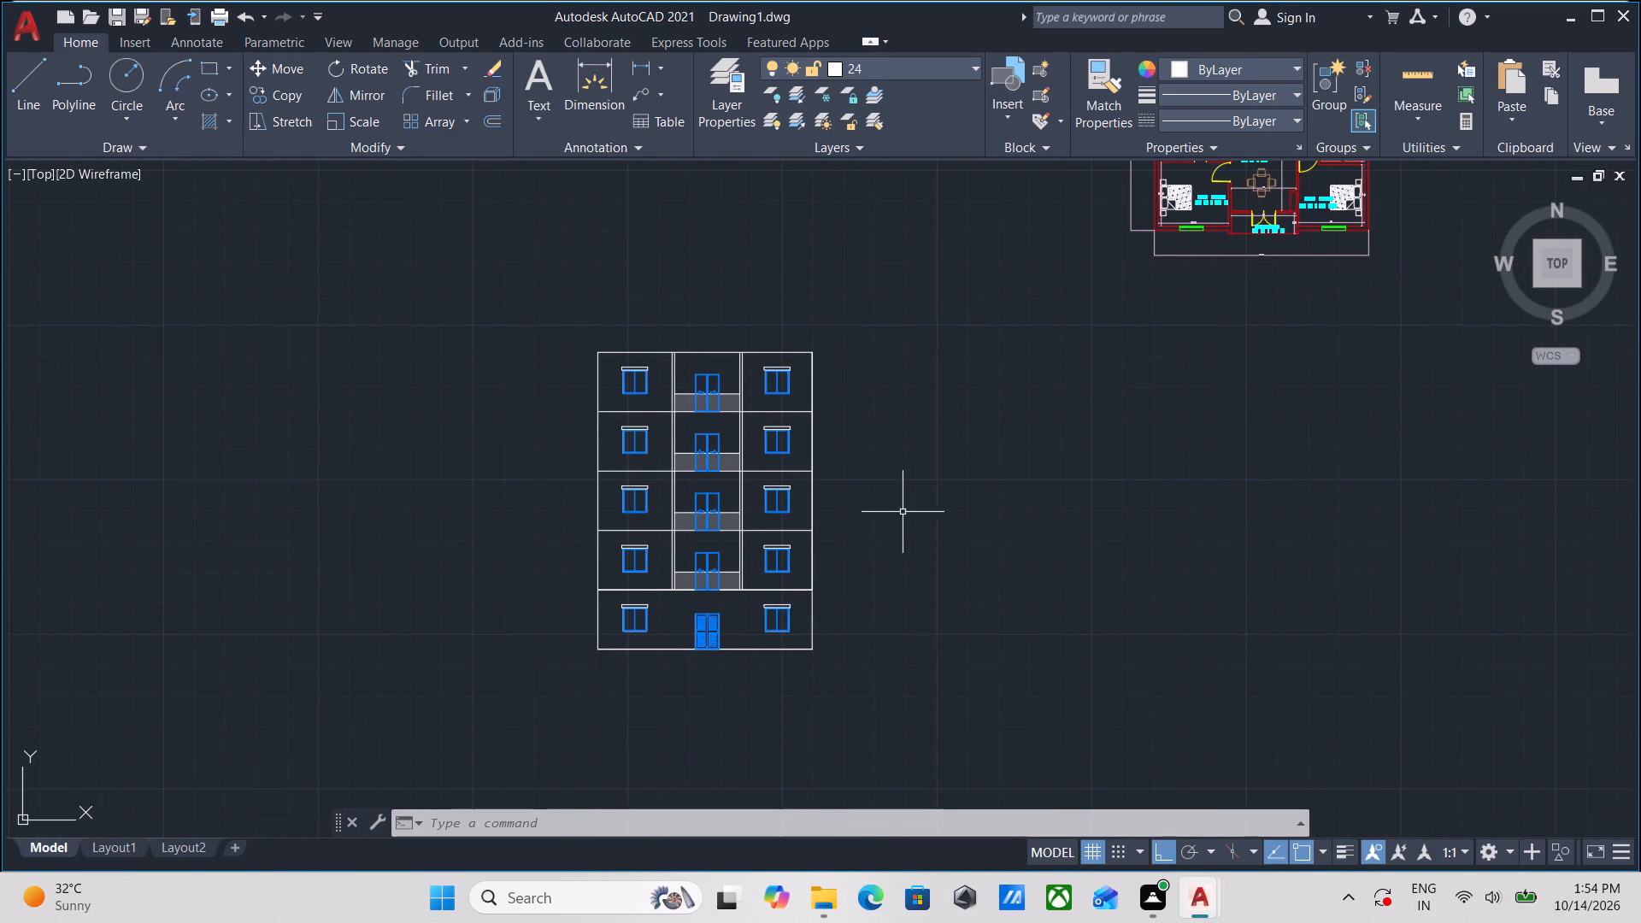
{"action": "scroll", "coordinate": [903, 511], "scroll_direction": "down", "scroll_amount": 1}
{"action": "middle_click_drag", "start_coordinate": [903, 511], "coordinate": [845, 565]}
{"action": "scroll", "coordinate": [794, 523], "scroll_direction": "up", "scroll_amount": 2}
{"action": "middle_click_drag", "start_coordinate": [711, 487], "coordinate": [720, 606]}
{"action": "scroll", "coordinate": [538, 474], "scroll_direction": "up", "scroll_amount": 1}
{"action": "scroll", "coordinate": [595, 489], "scroll_direction": "down", "scroll_amount": 2}
{"action": "middle_click_drag", "start_coordinate": [595, 489], "coordinate": [654, 573]}
{"action": "scroll", "coordinate": [707, 542], "scroll_direction": "down", "scroll_amount": 1}
{"action": "middle_click_drag", "start_coordinate": [842, 599], "coordinate": [850, 535]}
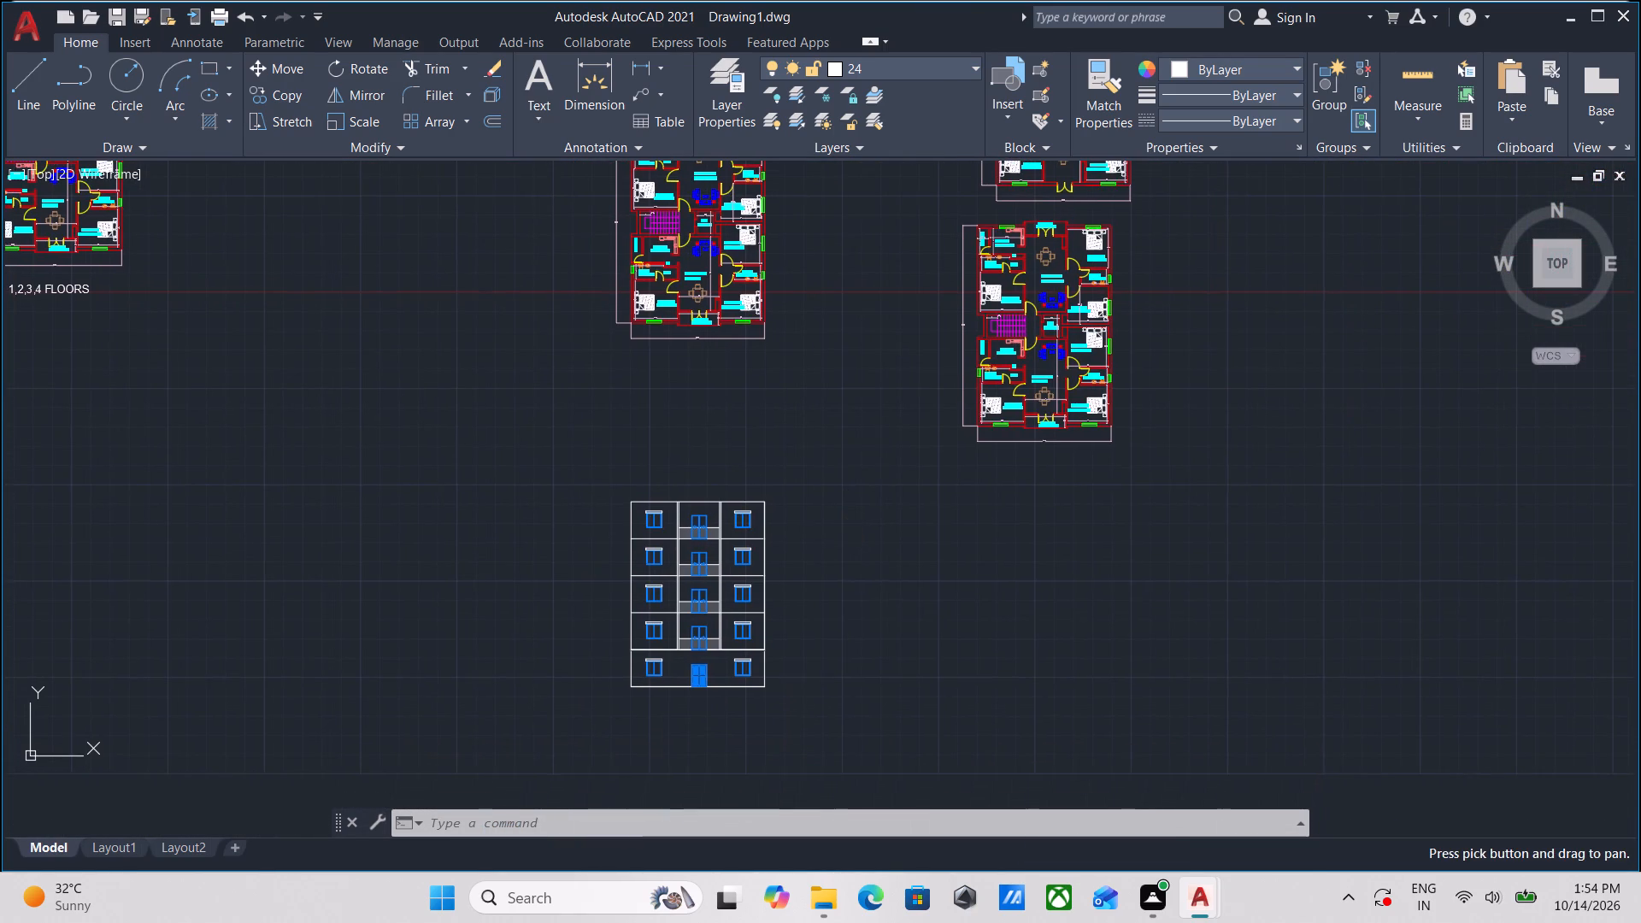
{"action": "scroll", "coordinate": [850, 535], "scroll_direction": "down", "scroll_amount": 1}
{"action": "middle_click_drag", "start_coordinate": [850, 535], "coordinate": [797, 592]}
{"action": "scroll", "coordinate": [750, 625], "scroll_direction": "up", "scroll_amount": 3}
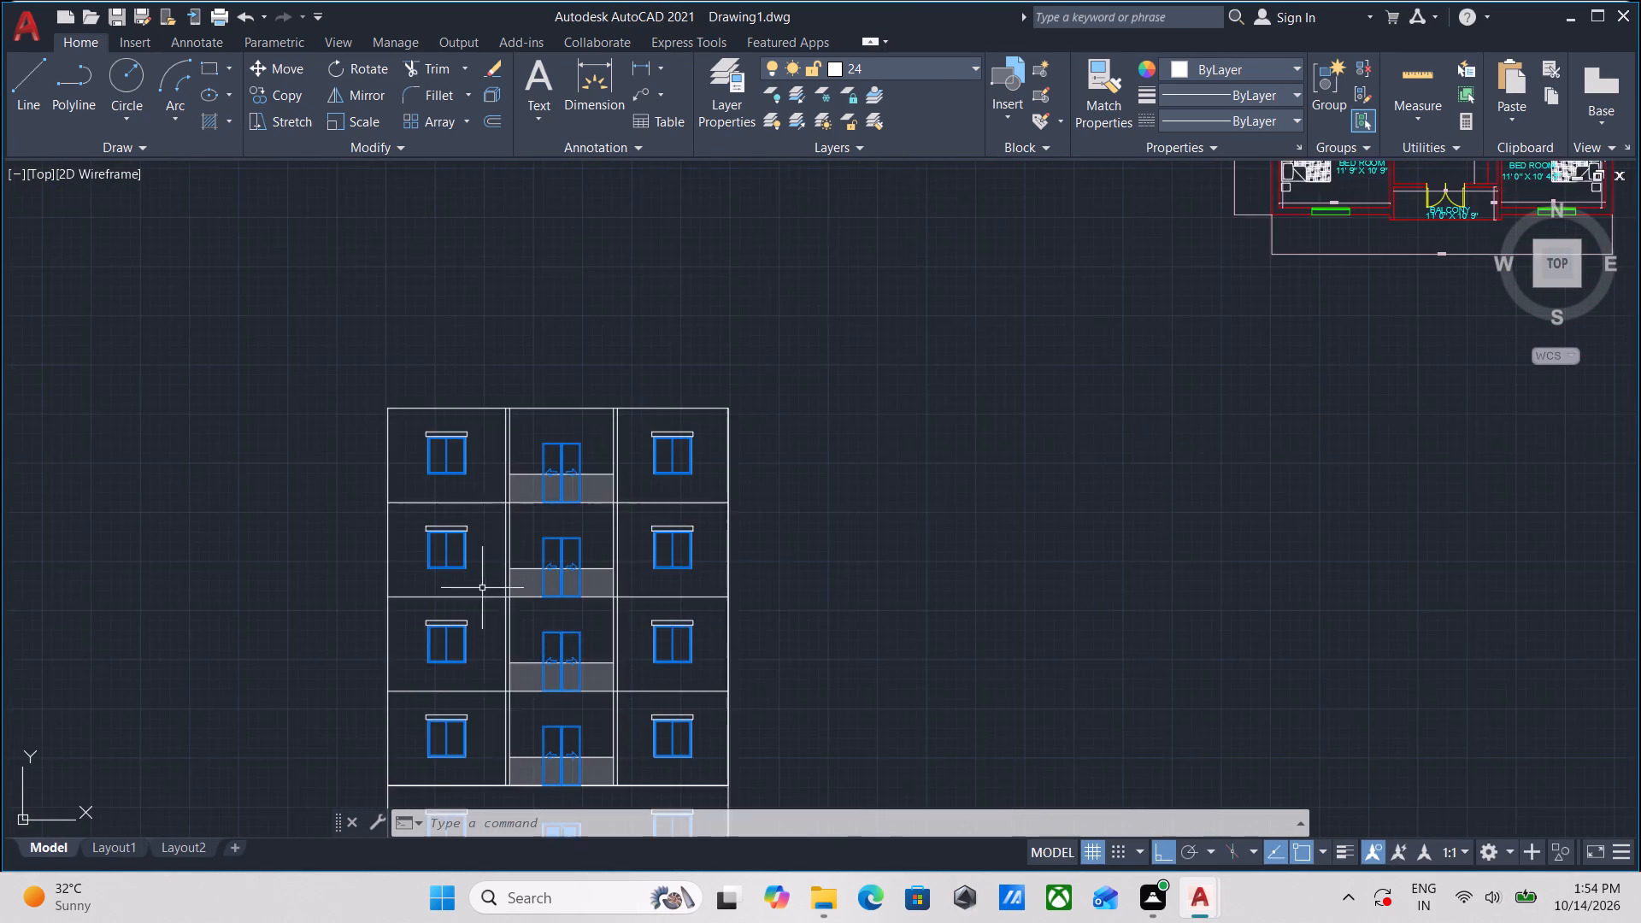
{"action": "scroll", "coordinate": [482, 585], "scroll_direction": "up", "scroll_amount": 3}
{"action": "scroll", "coordinate": [482, 583], "scroll_direction": "down", "scroll_amount": 2}
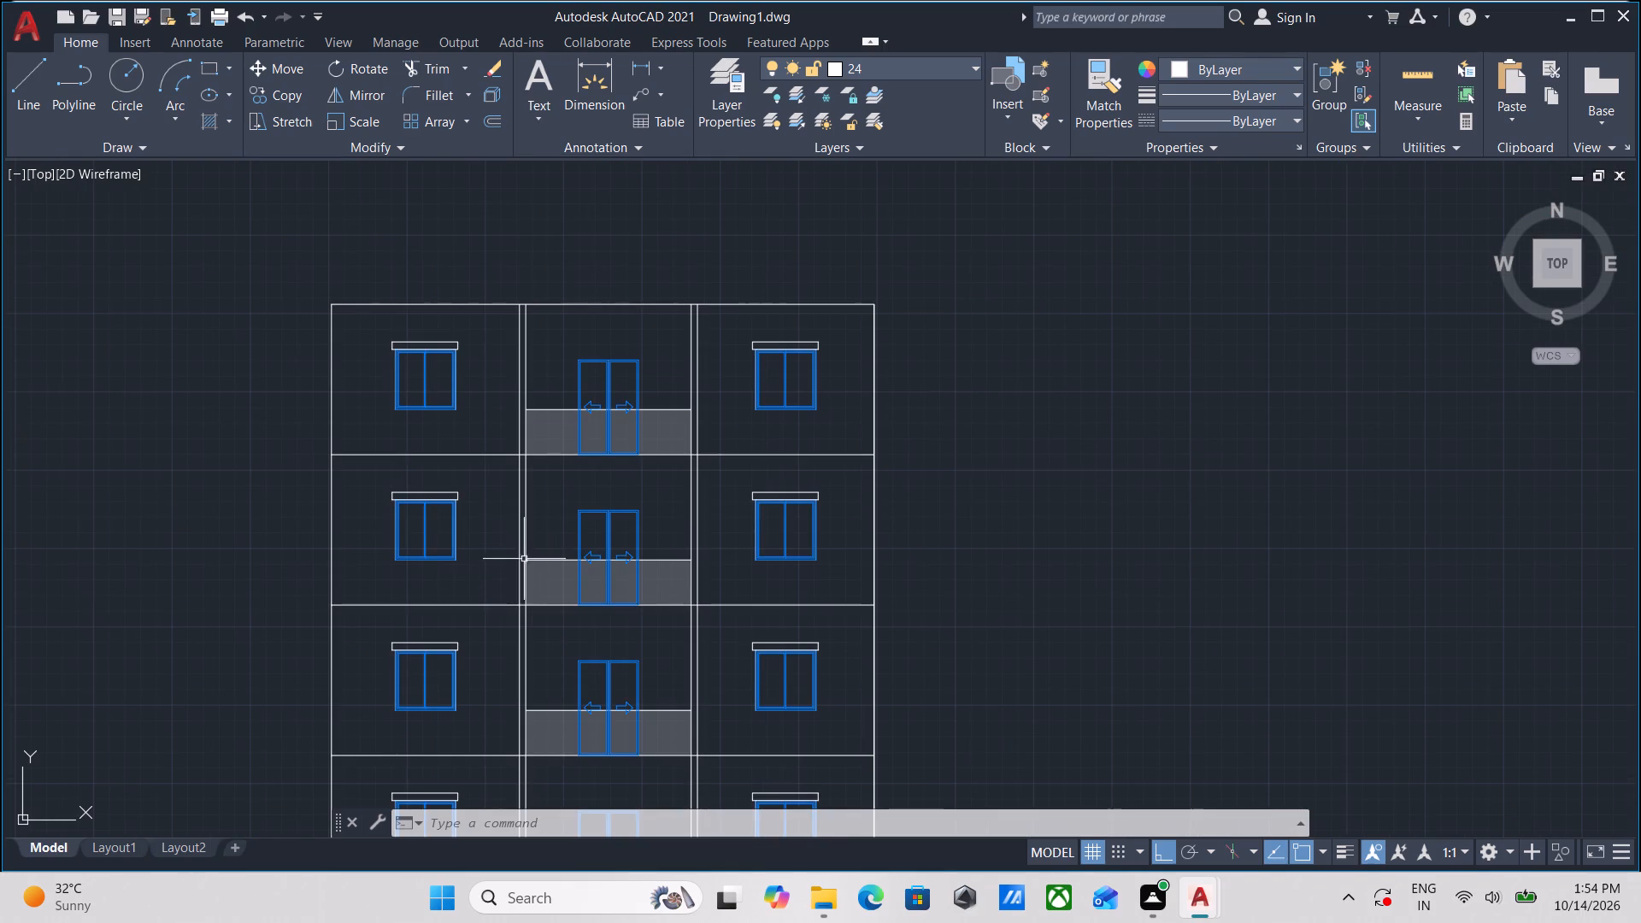
{"action": "scroll", "coordinate": [713, 551], "scroll_direction": "down", "scroll_amount": 2}
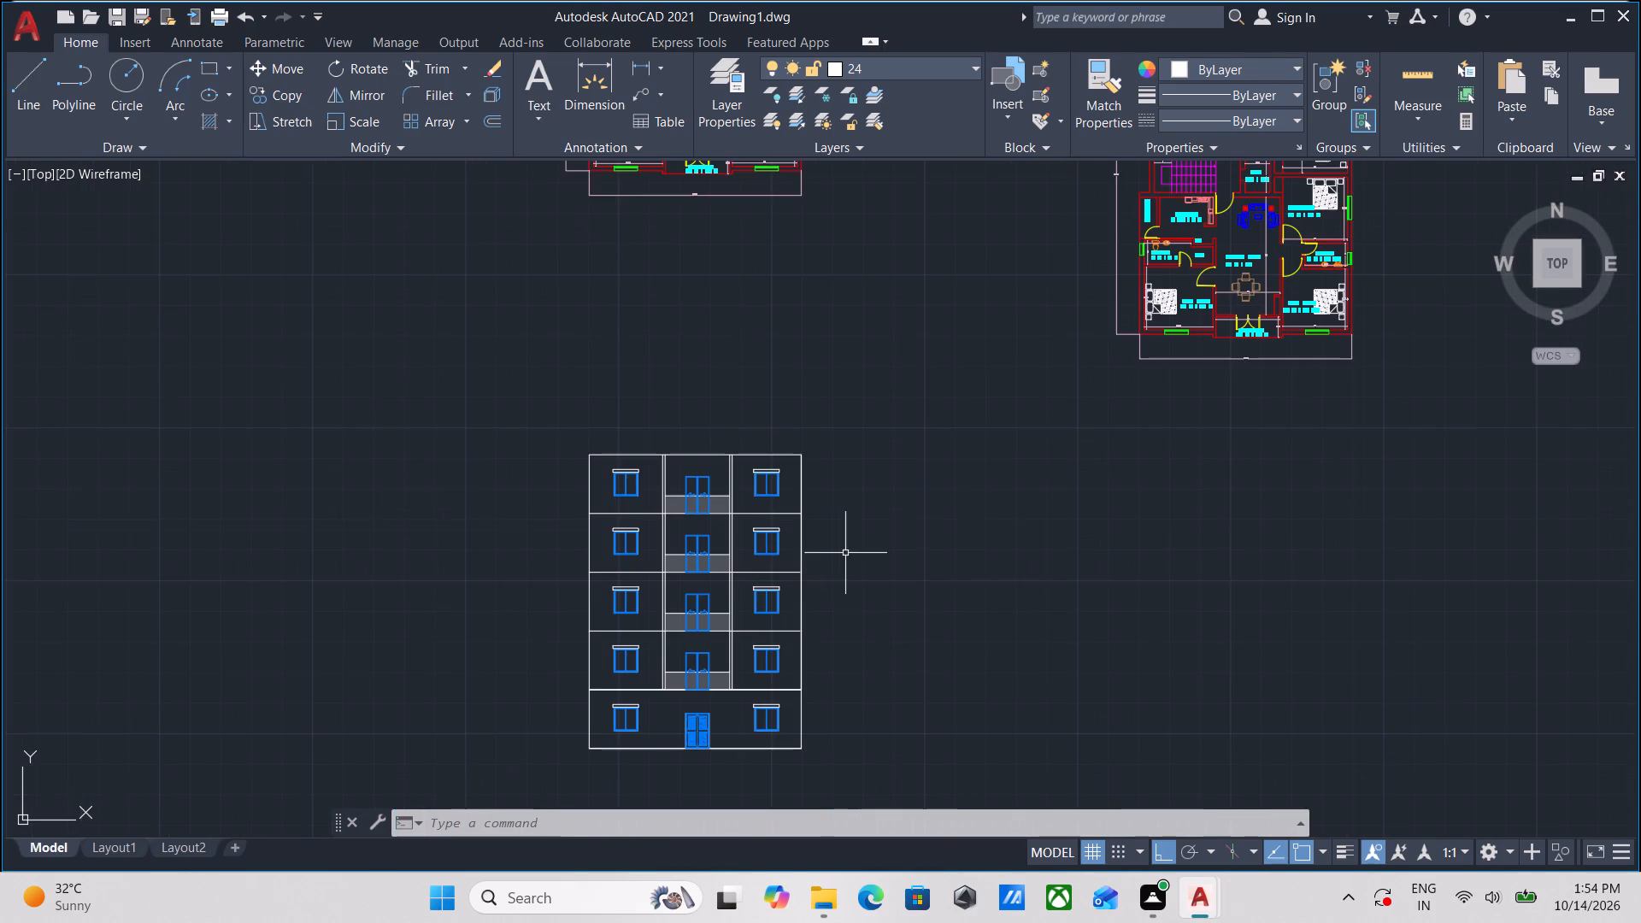
{"action": "middle_click_drag", "start_coordinate": [846, 554], "coordinate": [887, 469]}
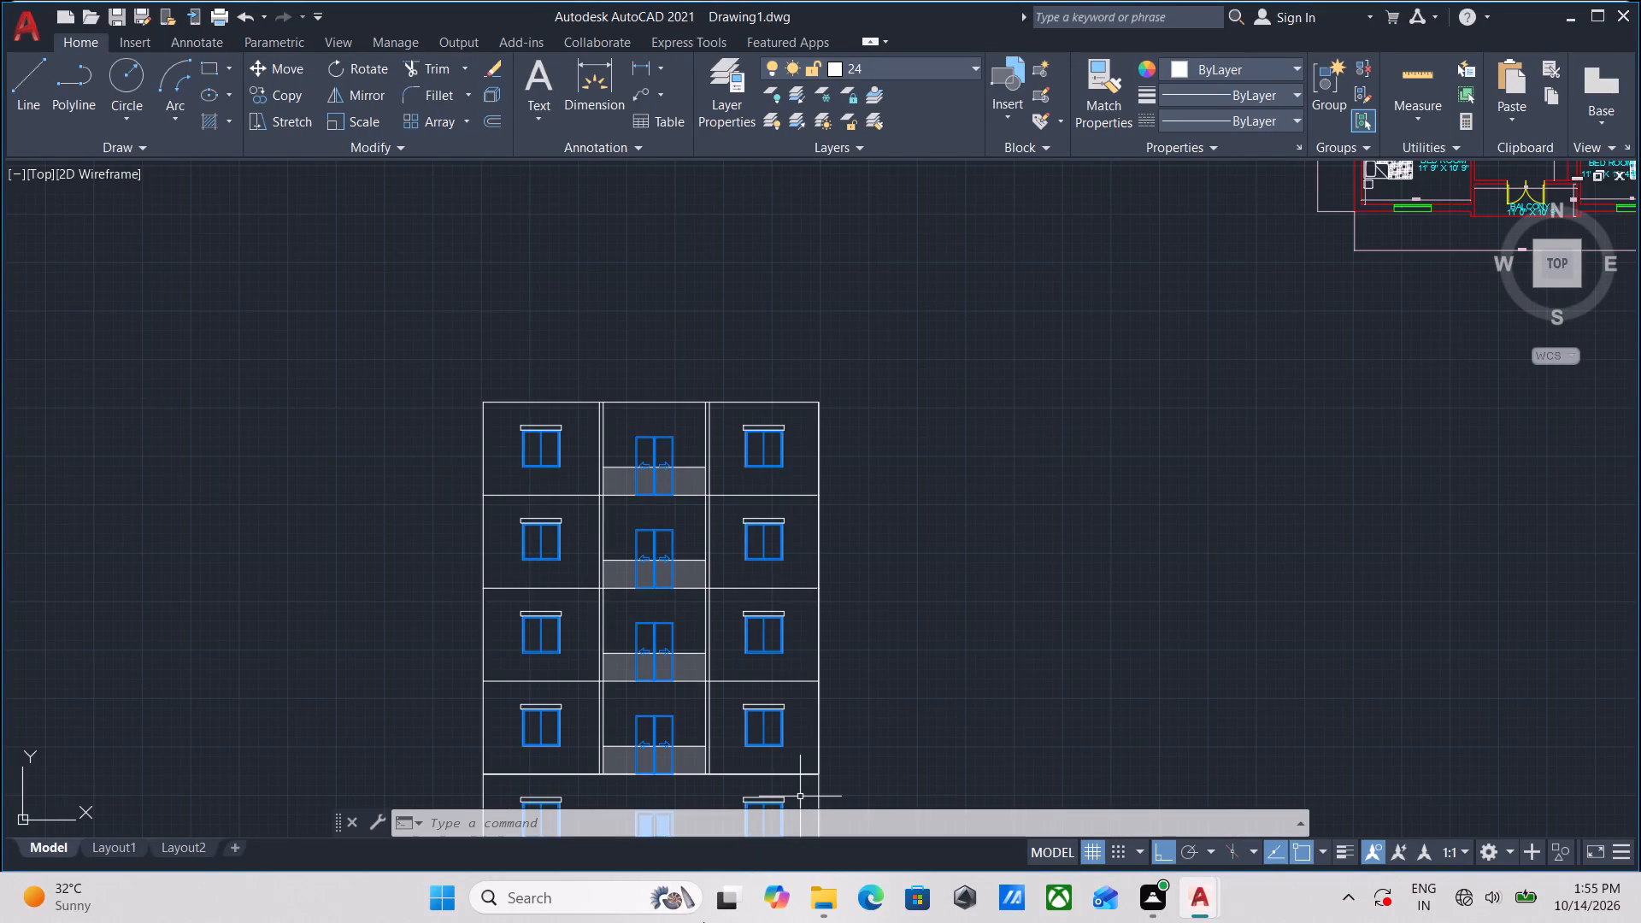
{"action": "scroll", "coordinate": [691, 508], "scroll_direction": "up", "scroll_amount": 2}
{"action": "scroll", "coordinate": [714, 515], "scroll_direction": "down", "scroll_amount": 2}
{"action": "middle_click_drag", "start_coordinate": [715, 513], "coordinate": [726, 454]}
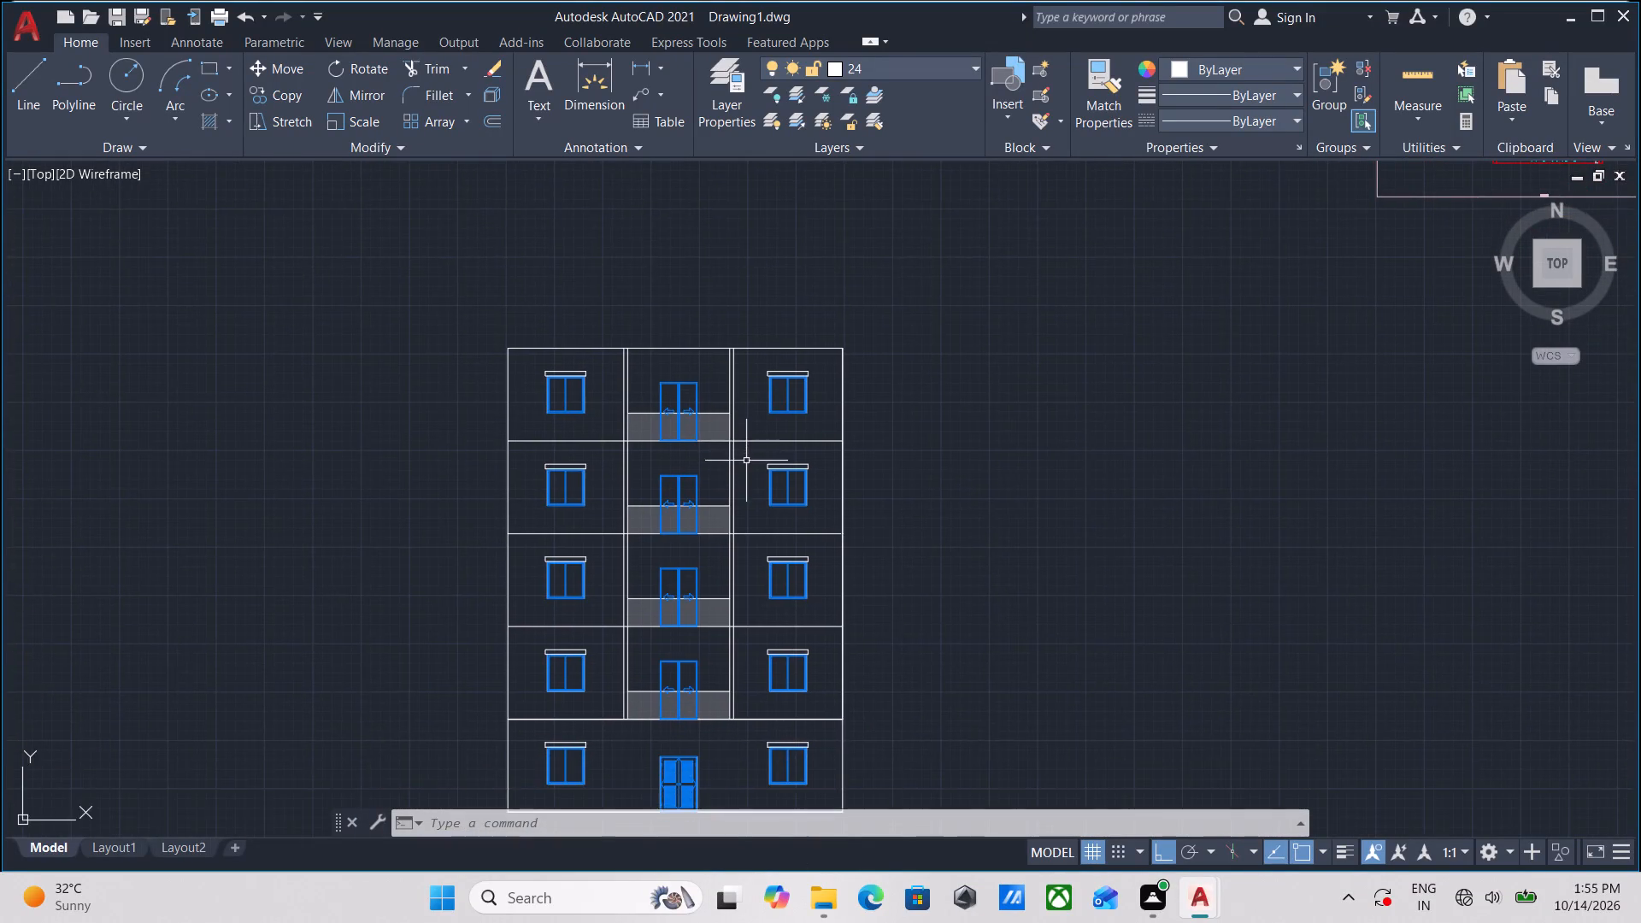
Start a solid hatch in colour 247,171,174 and fill the top storey's left, centre and right wall areas.
{"action": "scroll", "coordinate": [746, 461], "scroll_direction": "up", "scroll_amount": 1}
{"action": "key", "text": "Escape"}
{"action": "scroll", "coordinate": [741, 425], "scroll_direction": "up", "scroll_amount": 1}
{"action": "middle_click_drag", "start_coordinate": [744, 414], "coordinate": [756, 358]}
{"action": "middle_click_drag", "start_coordinate": [780, 422], "coordinate": [768, 445]}
{"action": "key", "text": "h"}
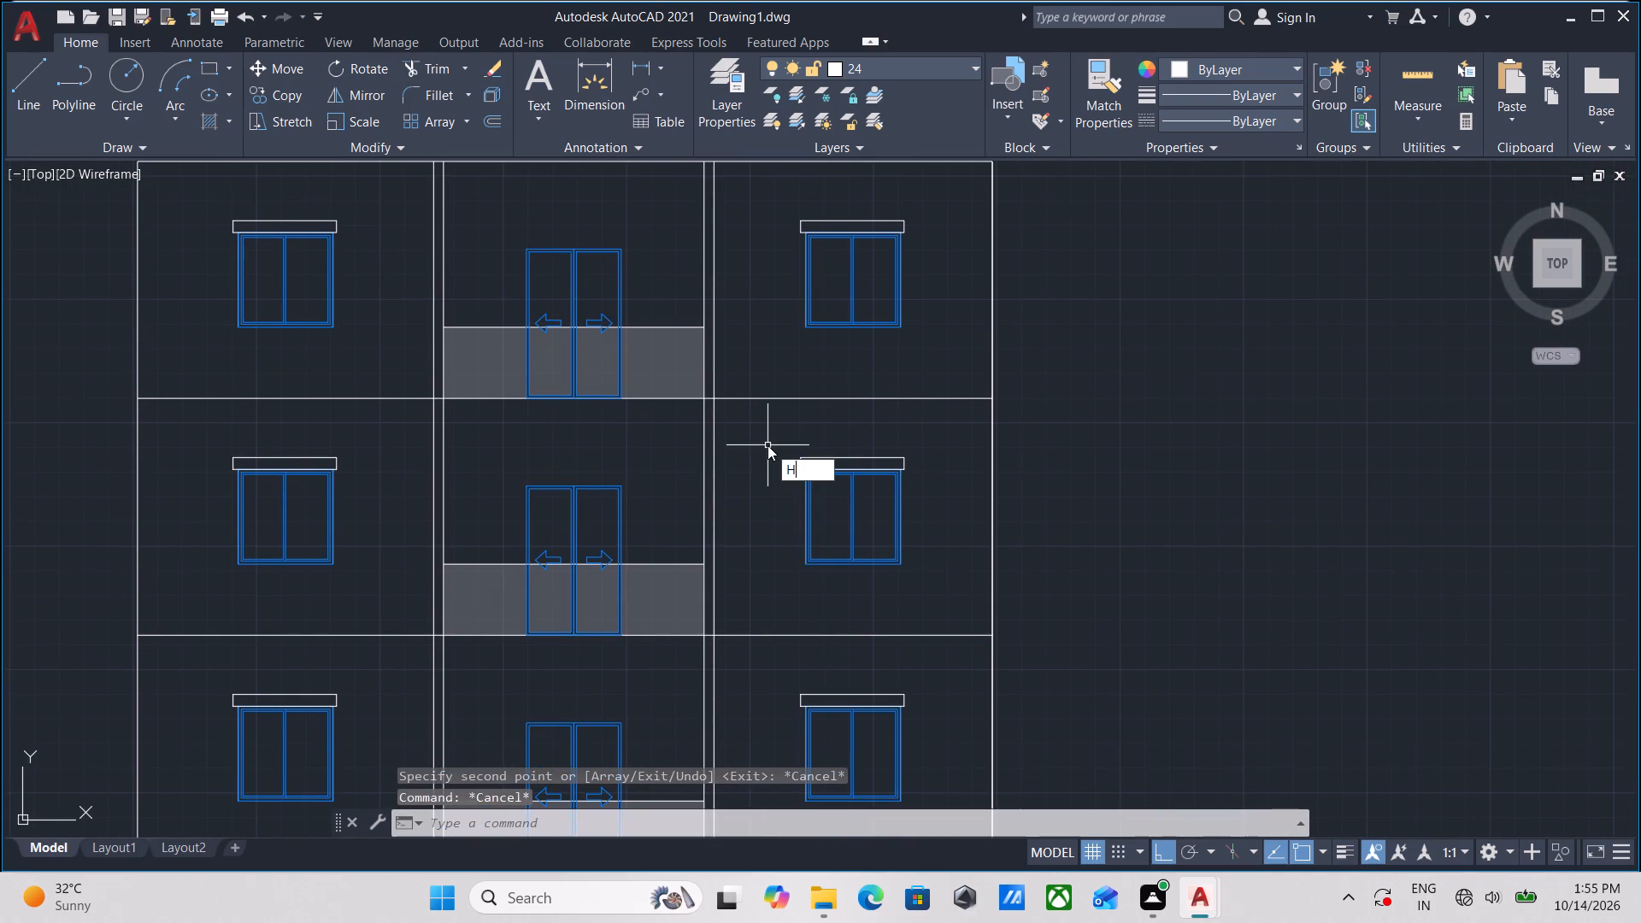
{"action": "key", "text": "Return"}
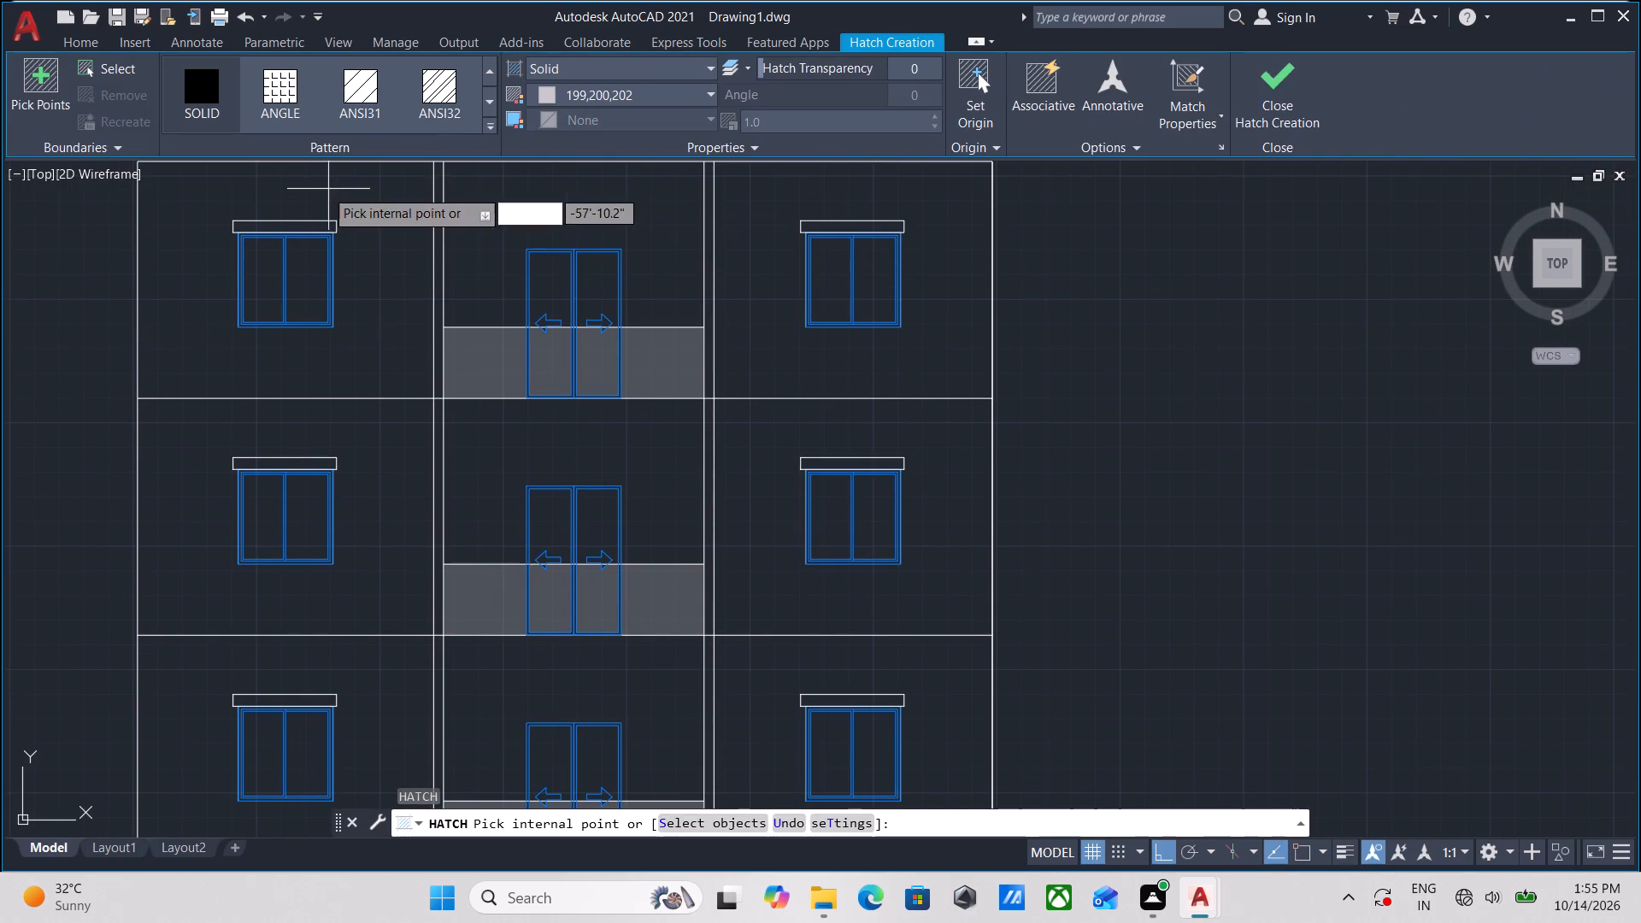
{"action": "left_click", "coordinate": [489, 94]}
{"action": "left_click", "coordinate": [485, 100]}
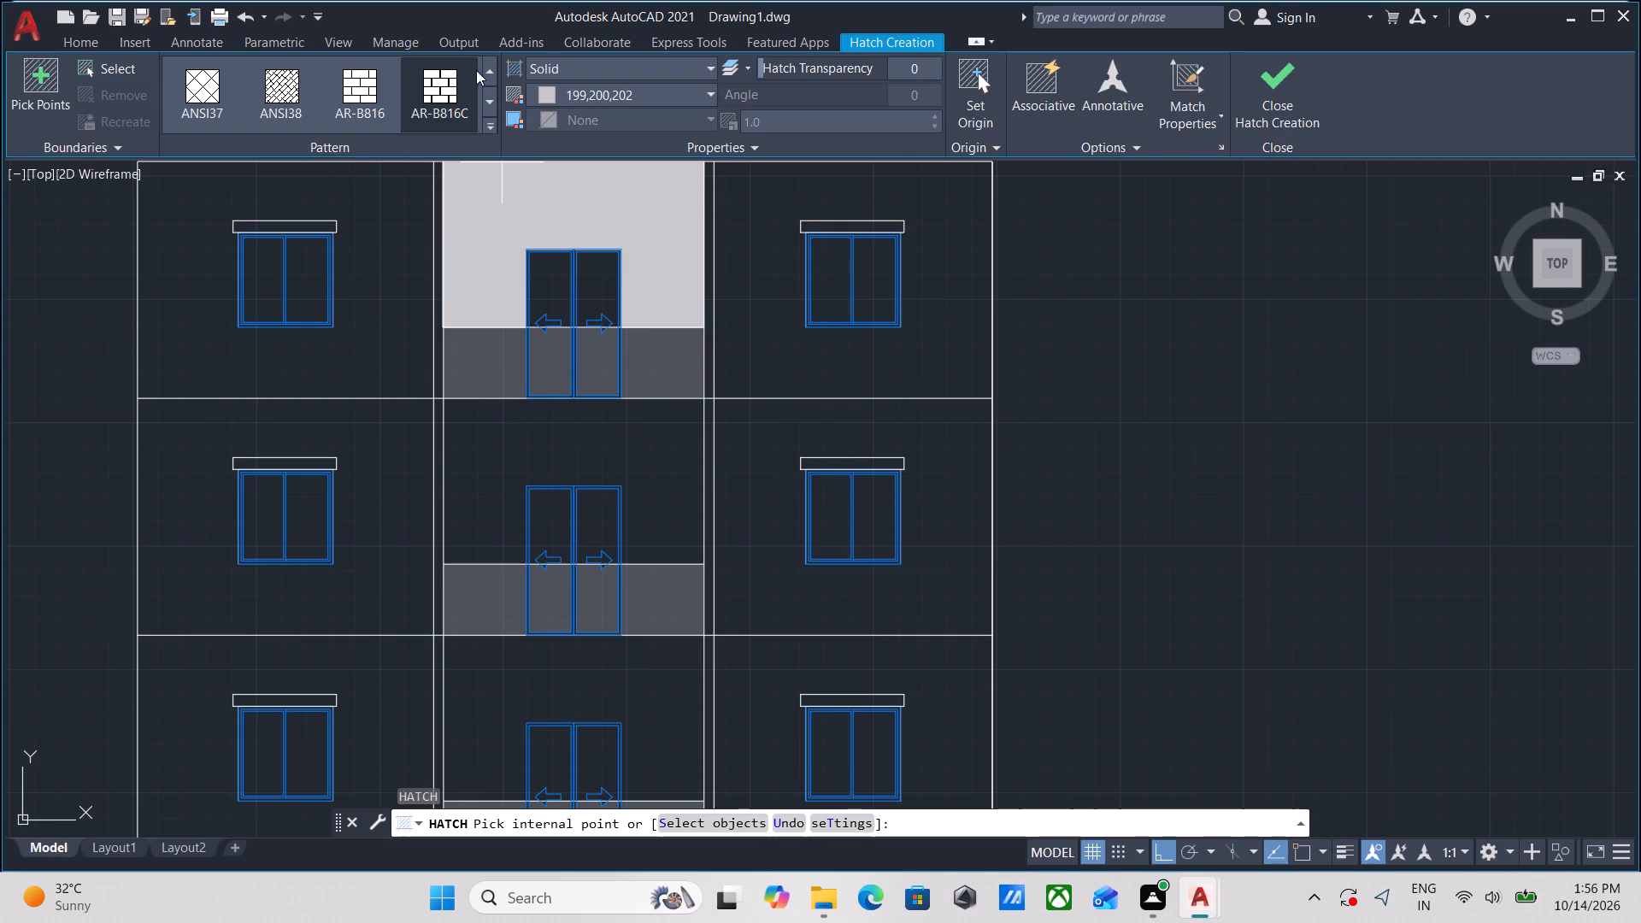
{"action": "left_click", "coordinate": [551, 91]}
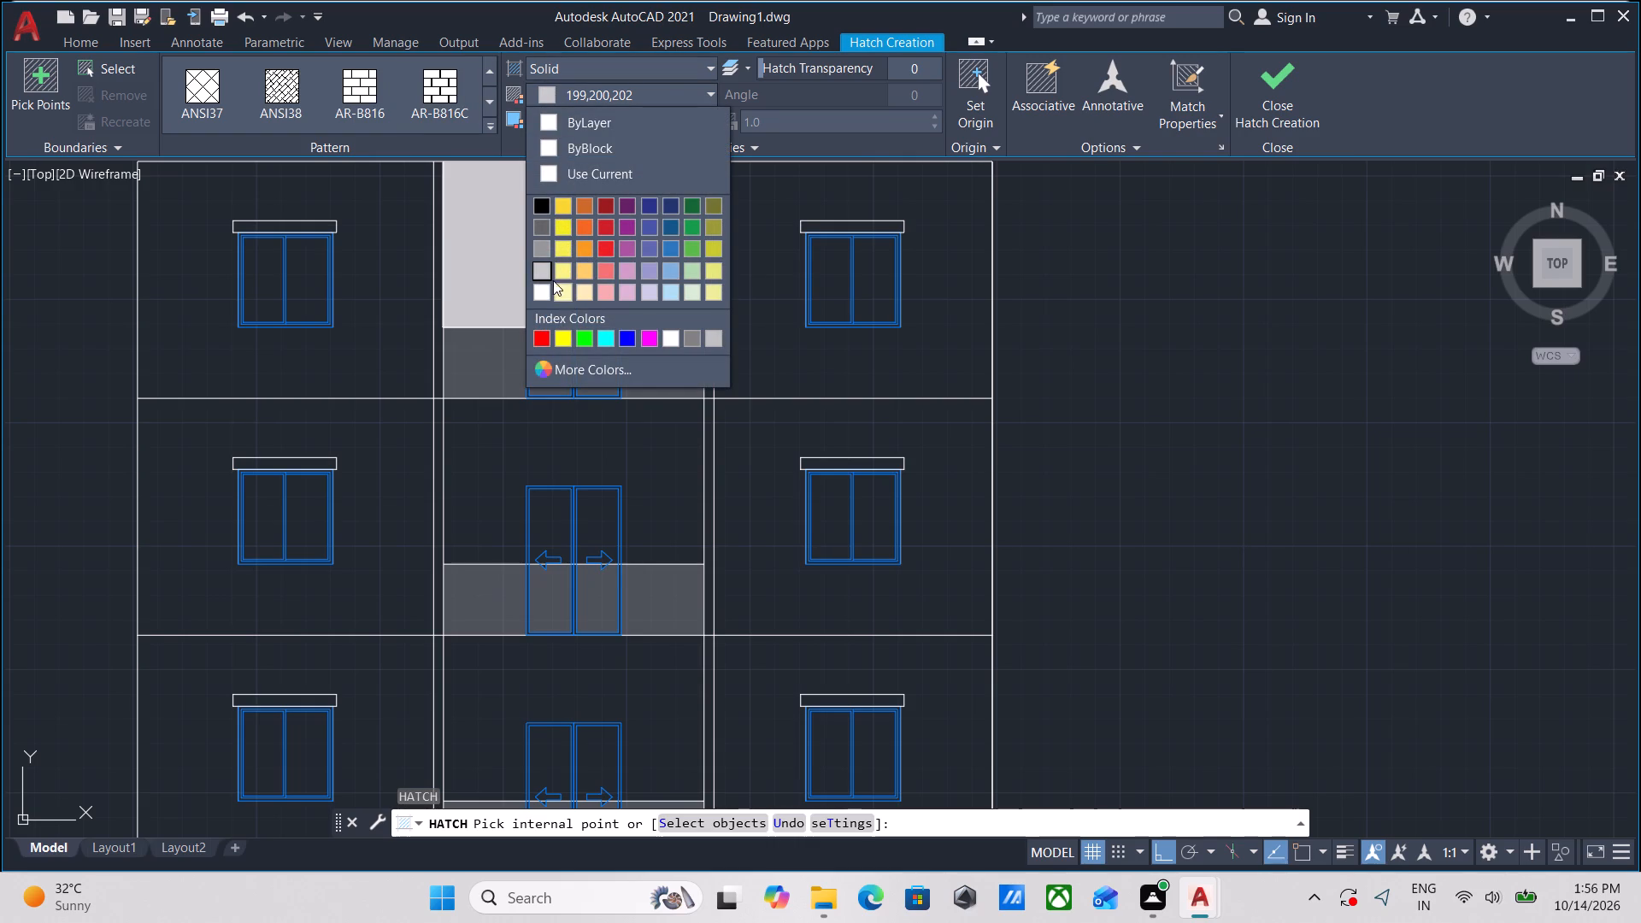
{"action": "left_click", "coordinate": [603, 291]}
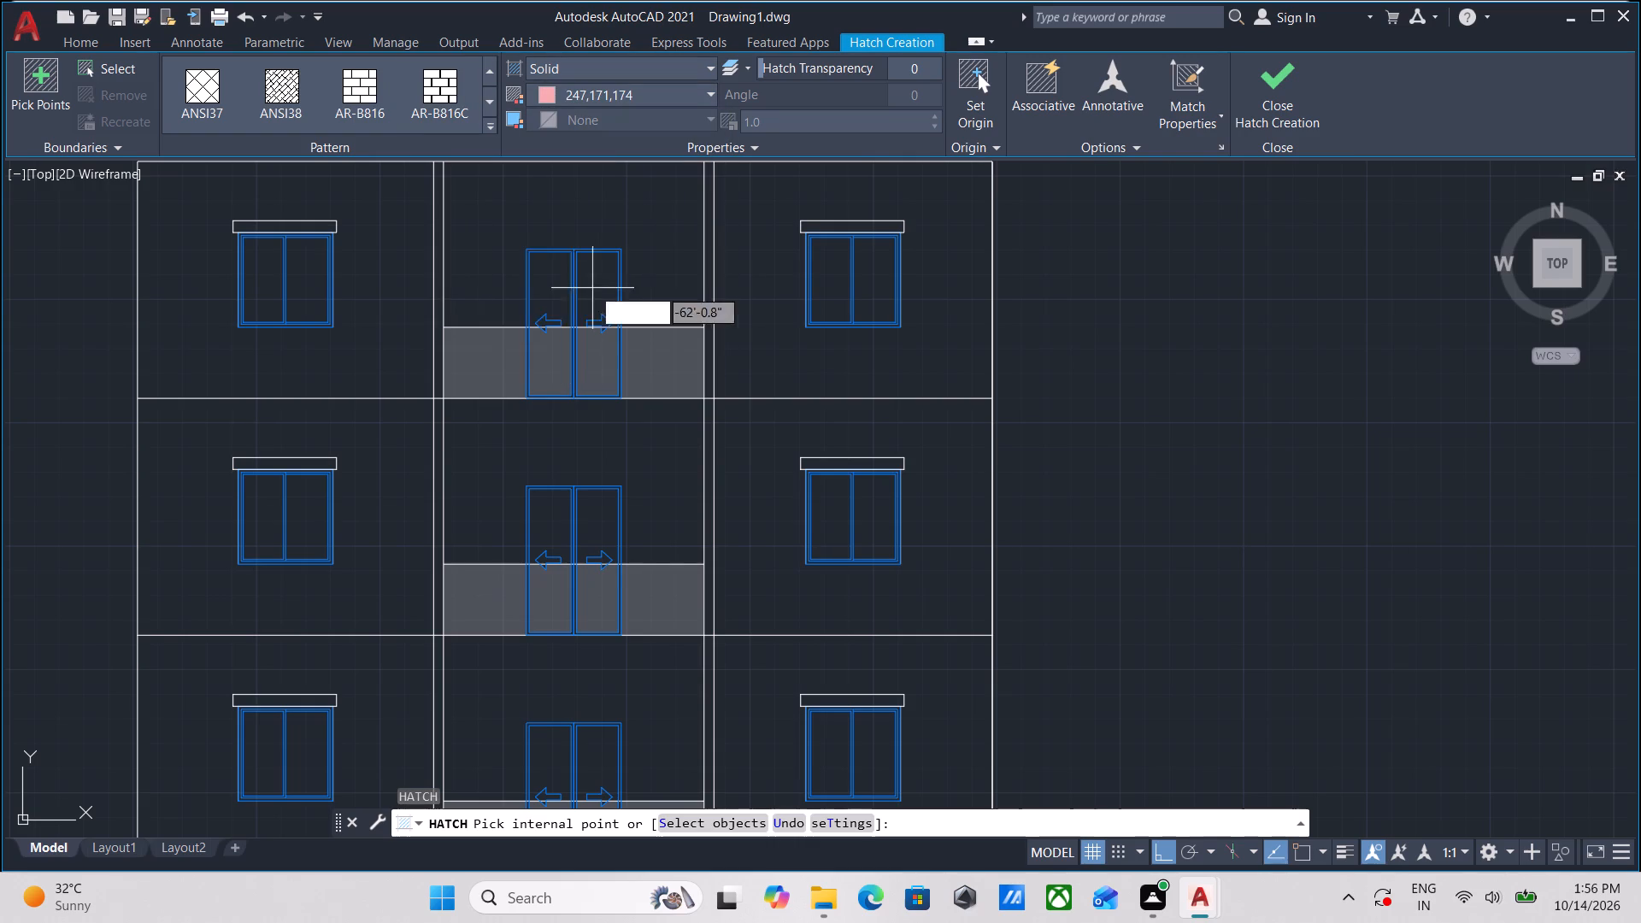
{"action": "left_click", "coordinate": [386, 222]}
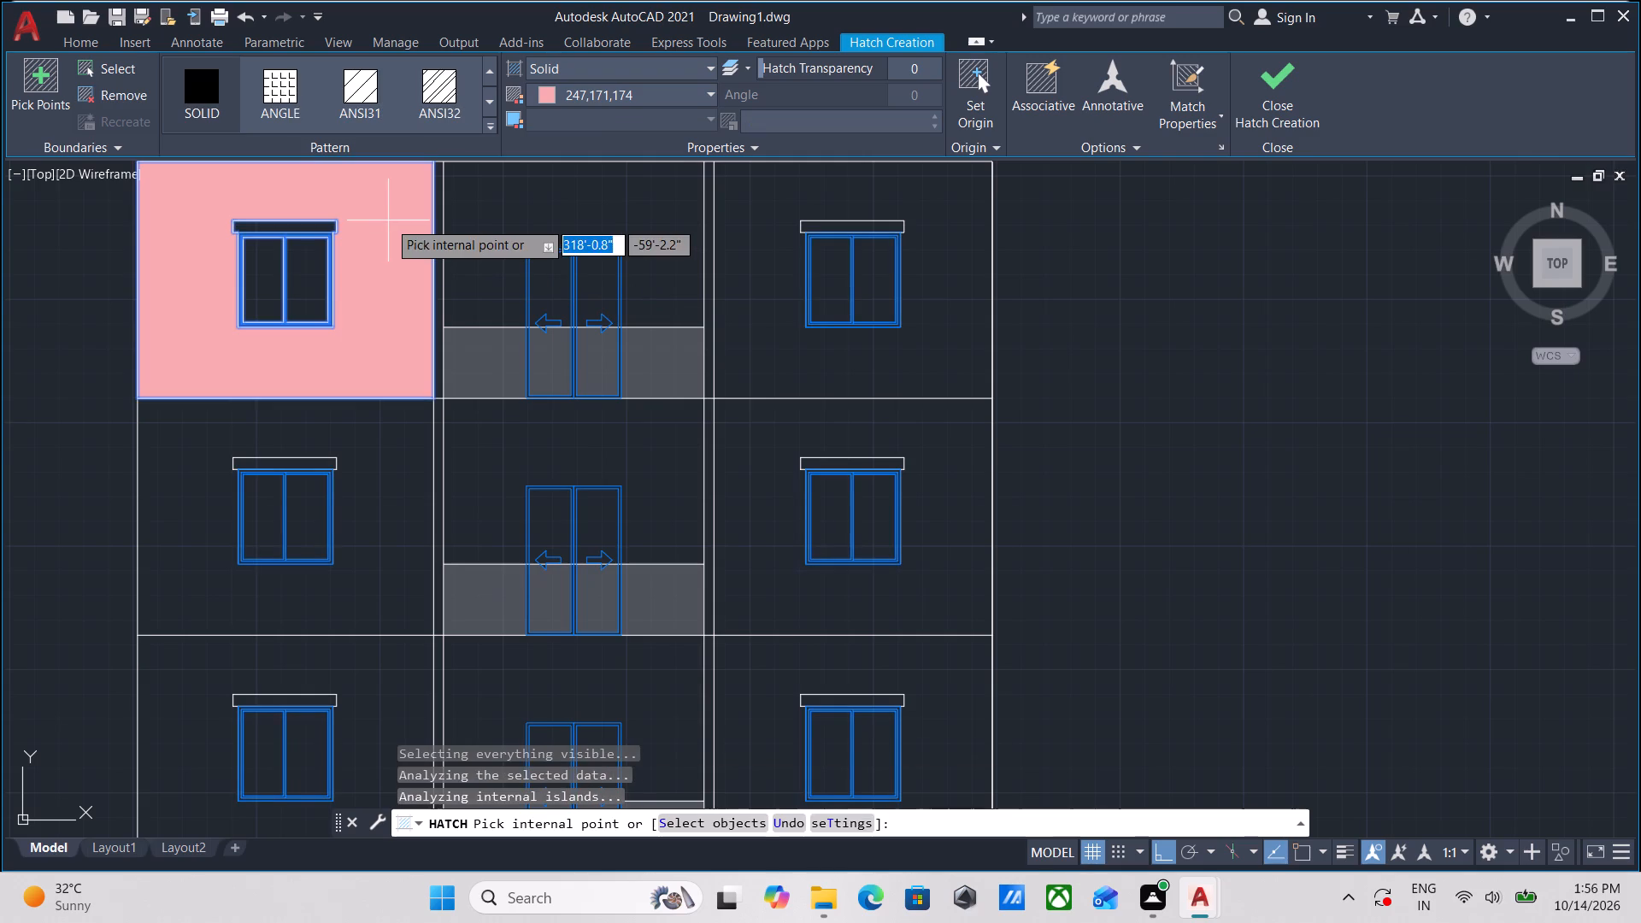
{"action": "left_click", "coordinate": [561, 230]}
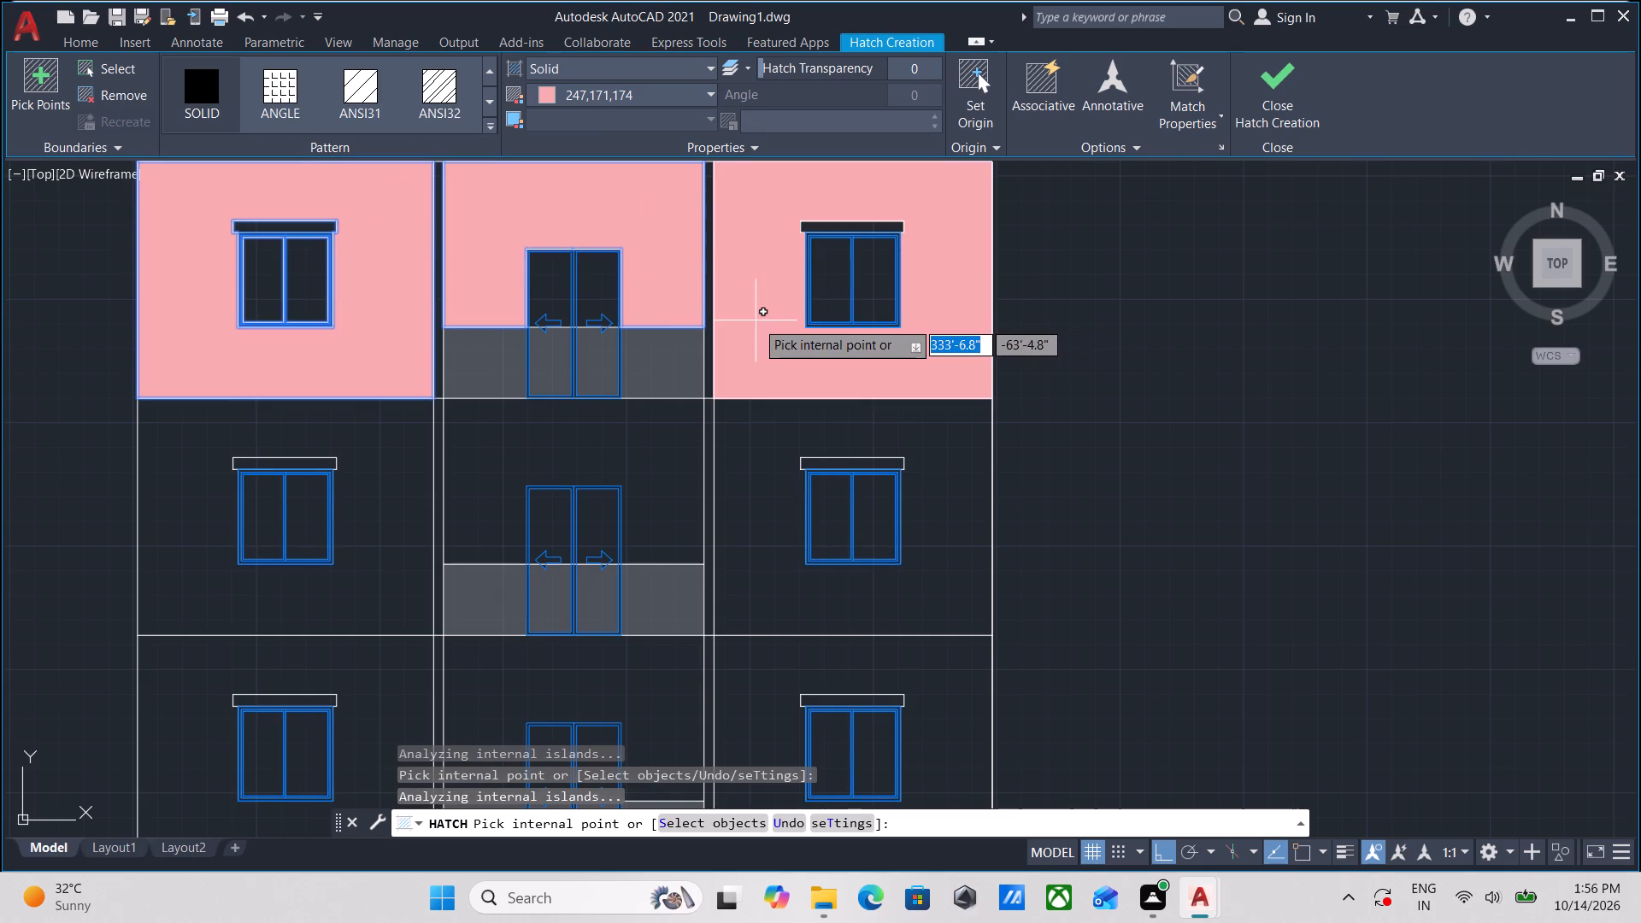
{"action": "left_click", "coordinate": [756, 320]}
Fill the left, centre and right wall areas of the next two storeys down with the same solid hatch.
{"action": "scroll", "coordinate": [756, 320], "scroll_direction": "down", "scroll_amount": 2}
{"action": "scroll", "coordinate": [758, 384], "scroll_direction": "up", "scroll_amount": 2}
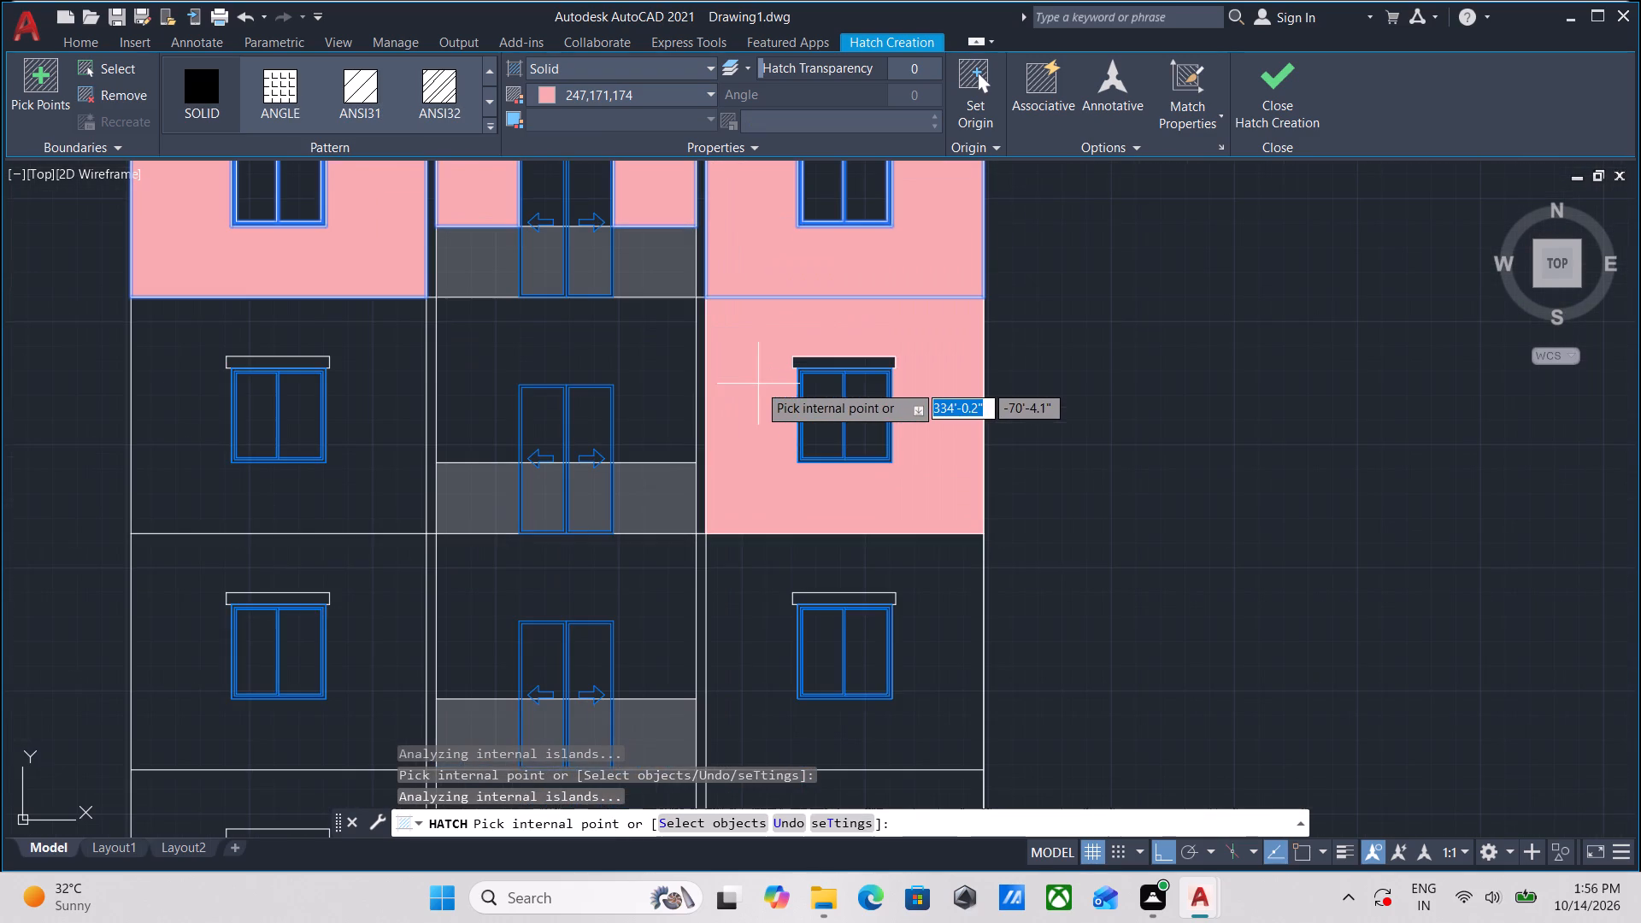
{"action": "left_click", "coordinate": [758, 384]}
{"action": "left_click", "coordinate": [582, 350]}
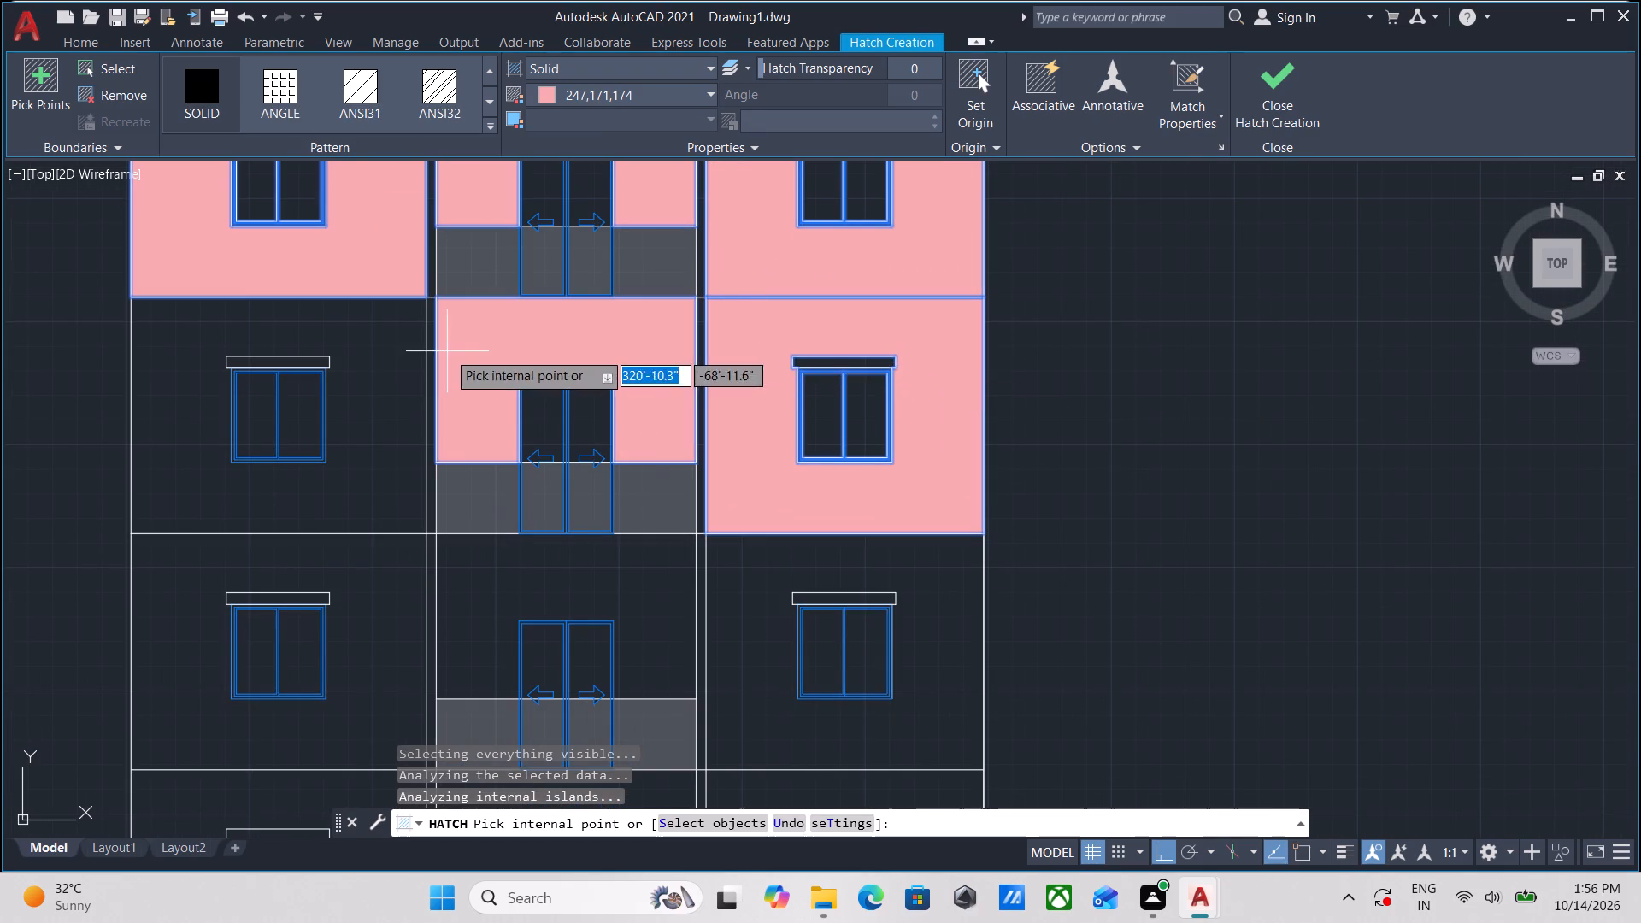
{"action": "middle_click_drag", "start_coordinate": [447, 351], "coordinate": [685, 323]}
{"action": "left_click", "coordinate": [607, 394]}
{"action": "scroll", "coordinate": [607, 394], "scroll_direction": "down", "scroll_amount": 1}
{"action": "middle_click_drag", "start_coordinate": [607, 394], "coordinate": [598, 270]}
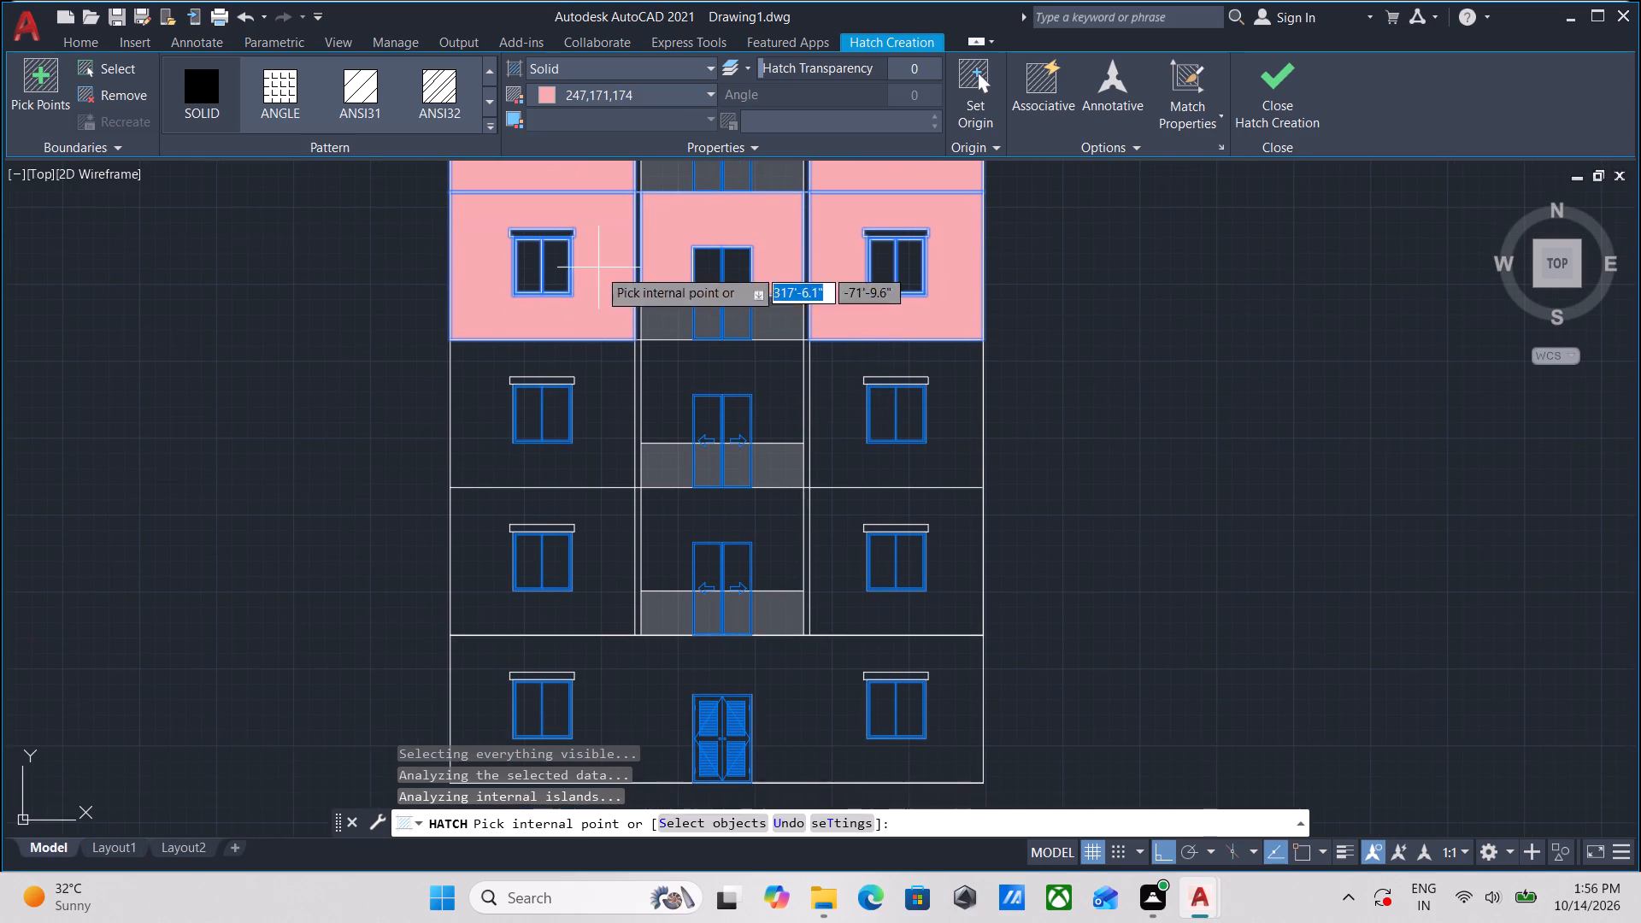
{"action": "left_click", "coordinate": [597, 402]}
{"action": "left_click", "coordinate": [739, 374]}
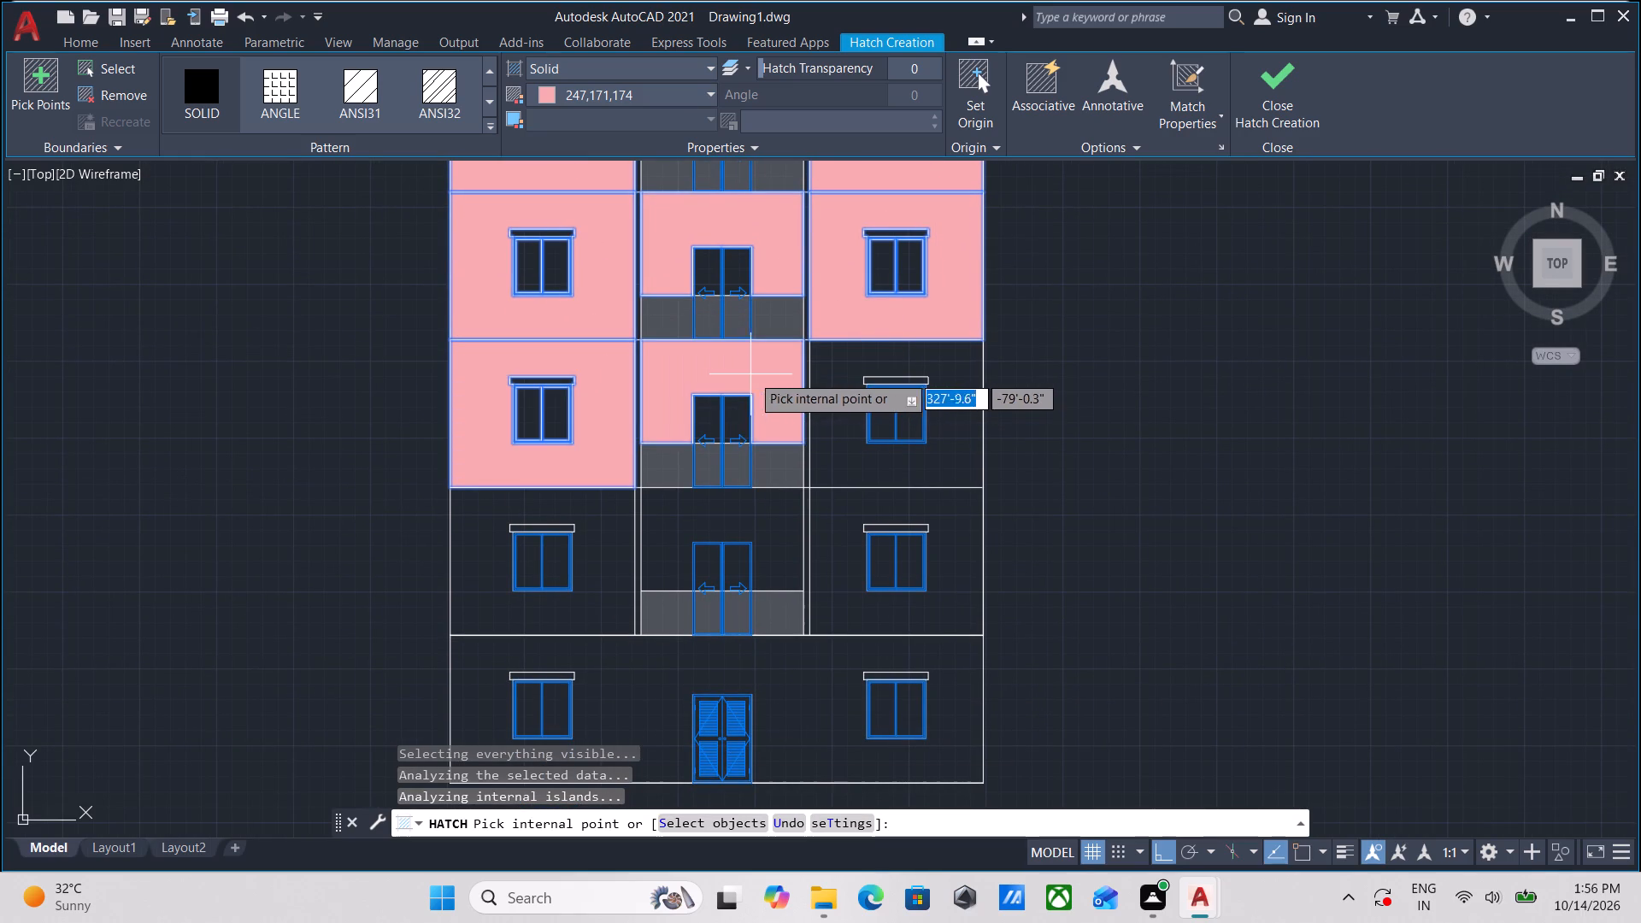
{"action": "left_click", "coordinate": [844, 435]}
Fill the three wall areas of the storey above ground and the ground storey's whole wall with the same hatch.
{"action": "scroll", "coordinate": [848, 435], "scroll_direction": "down", "scroll_amount": 1}
{"action": "middle_click_drag", "start_coordinate": [848, 435], "coordinate": [850, 341]}
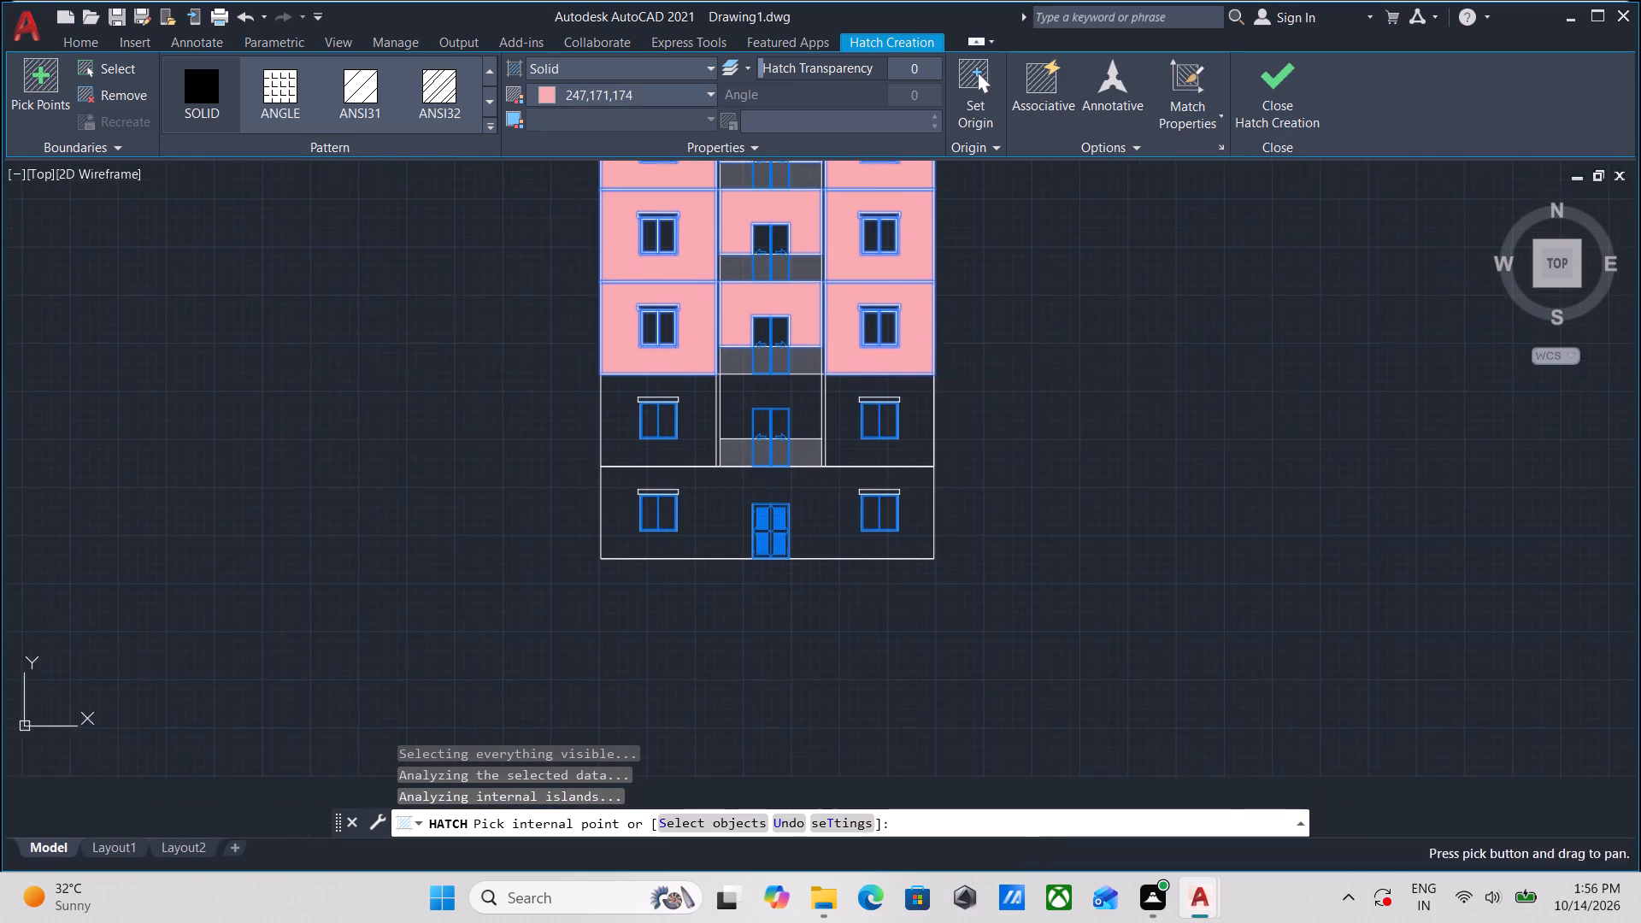
{"action": "scroll", "coordinate": [823, 428], "scroll_direction": "up", "scroll_amount": 2}
{"action": "left_click", "coordinate": [860, 430]}
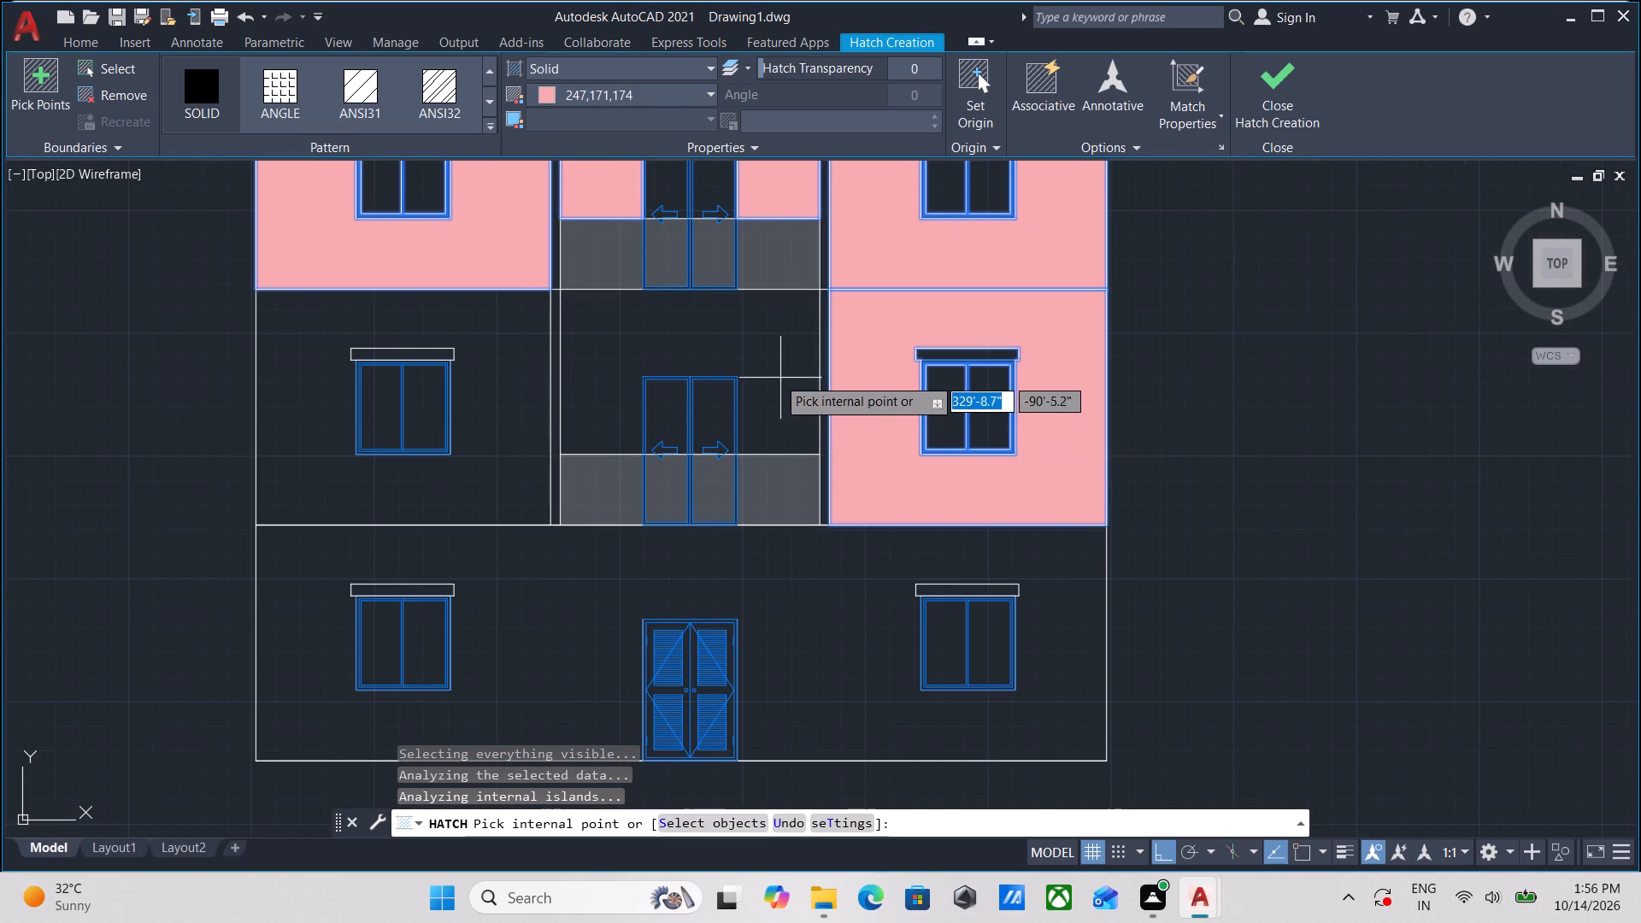
{"action": "left_click", "coordinate": [766, 373]}
{"action": "scroll", "coordinate": [766, 373], "scroll_direction": "down", "scroll_amount": 2}
{"action": "scroll", "coordinate": [656, 382], "scroll_direction": "up", "scroll_amount": 1}
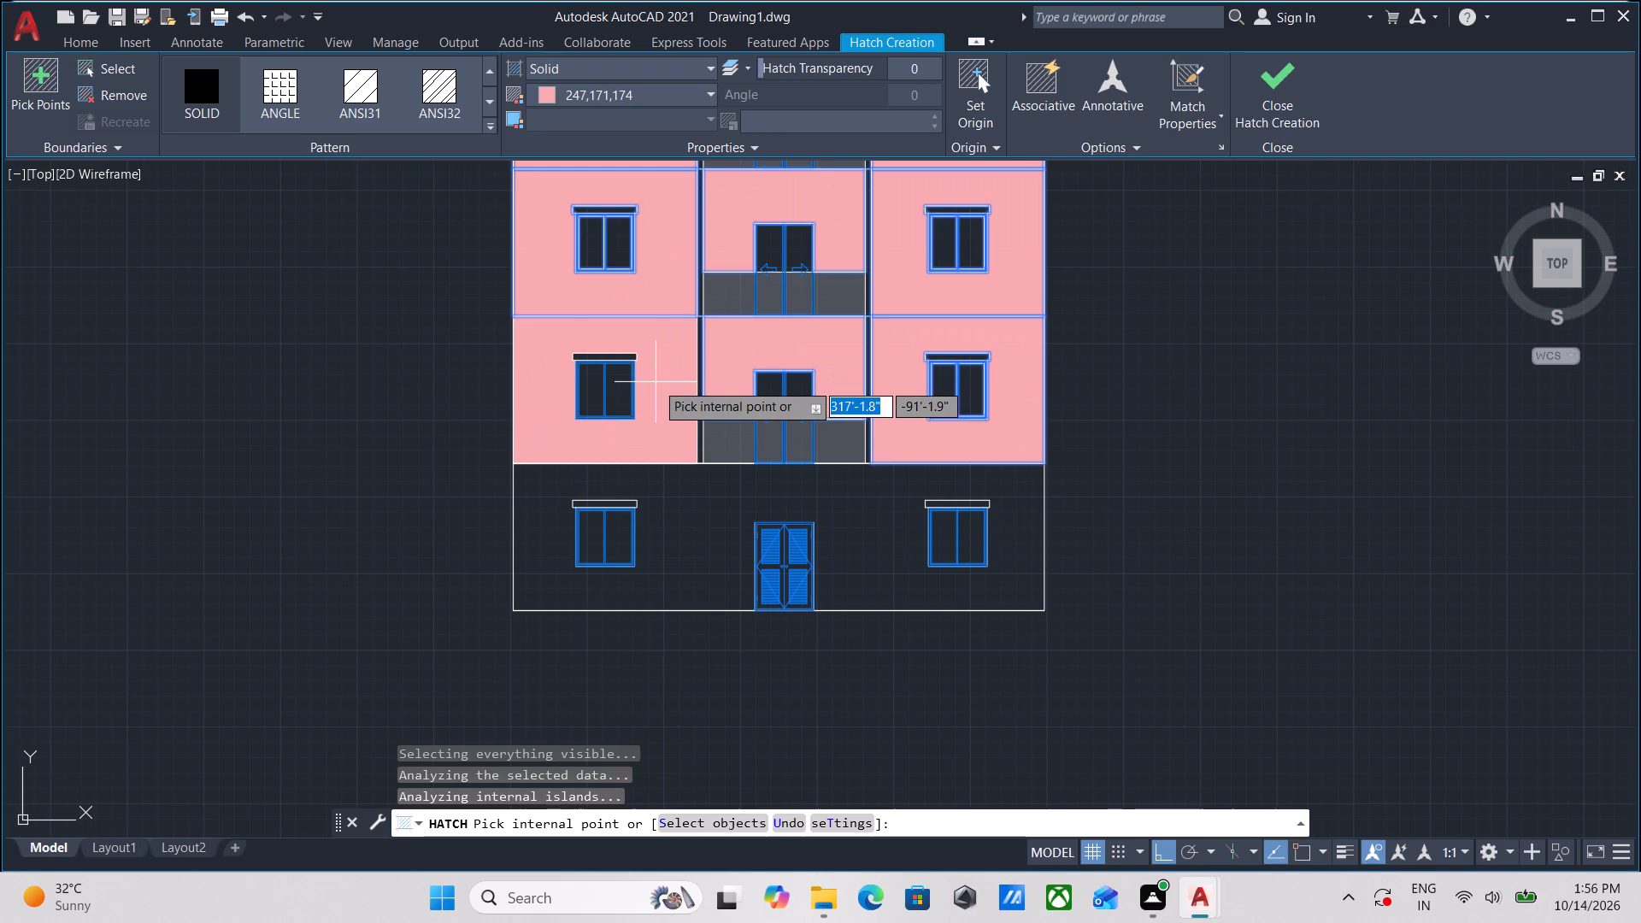
{"action": "left_click", "coordinate": [656, 382]}
{"action": "left_click", "coordinate": [676, 528]}
{"action": "scroll", "coordinate": [697, 527], "scroll_direction": "down", "scroll_amount": 1}
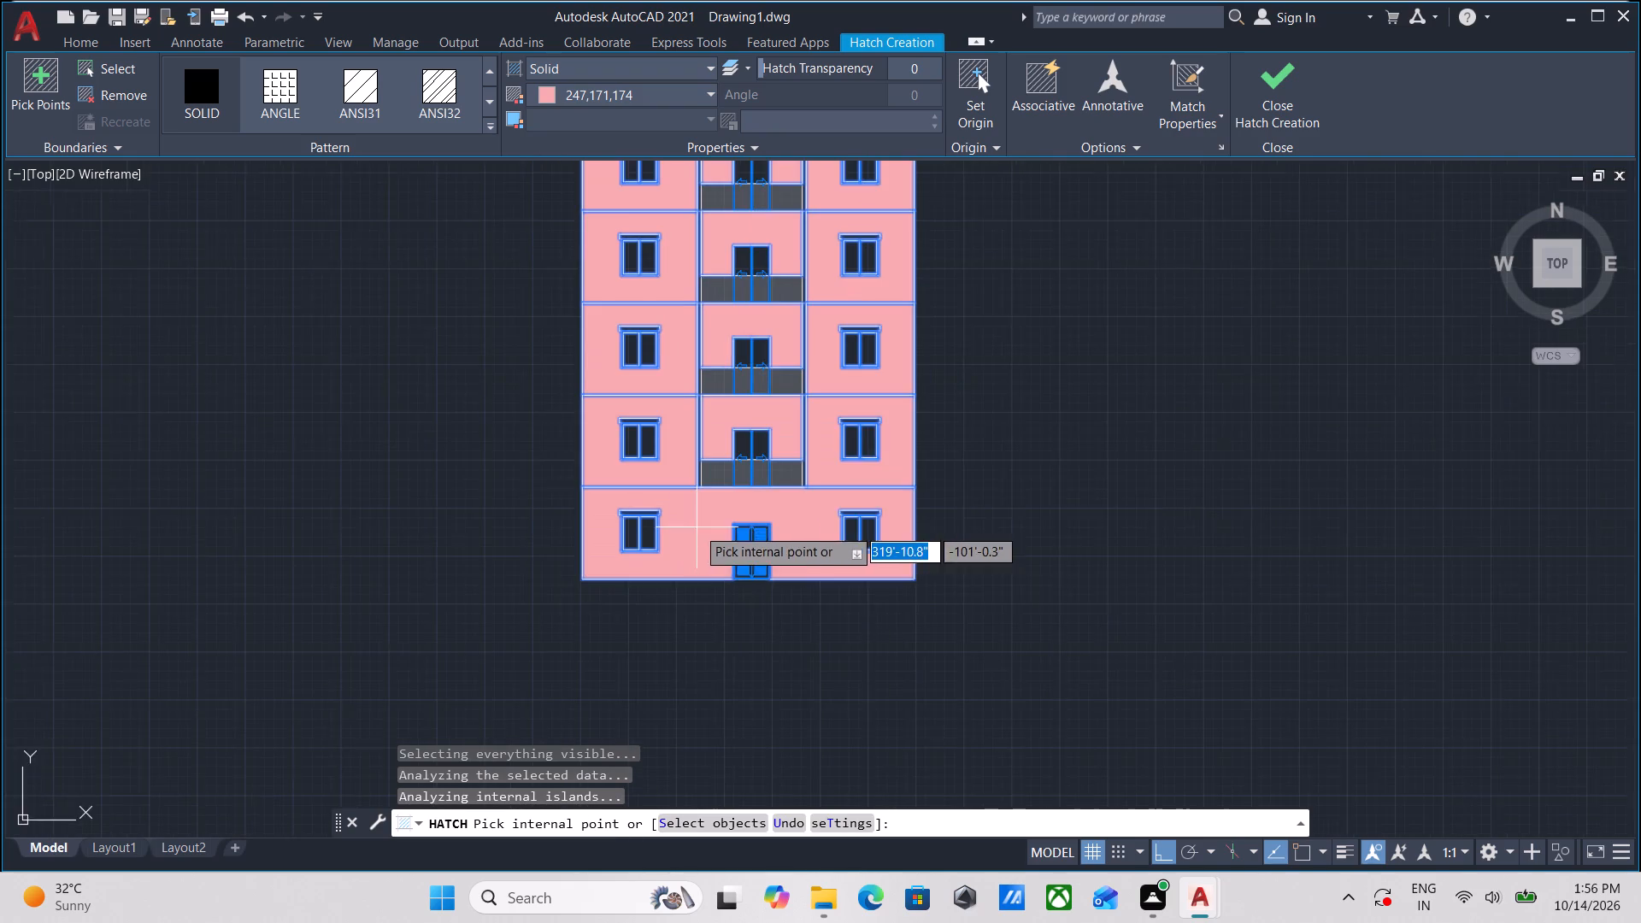
Check the pink wall fills and the areas around windows and doors on all five storeys, and finish the hatch.
{"action": "middle_click_drag", "start_coordinate": [697, 527], "coordinate": [612, 526]}
{"action": "scroll", "coordinate": [618, 529], "scroll_direction": "up", "scroll_amount": 6}
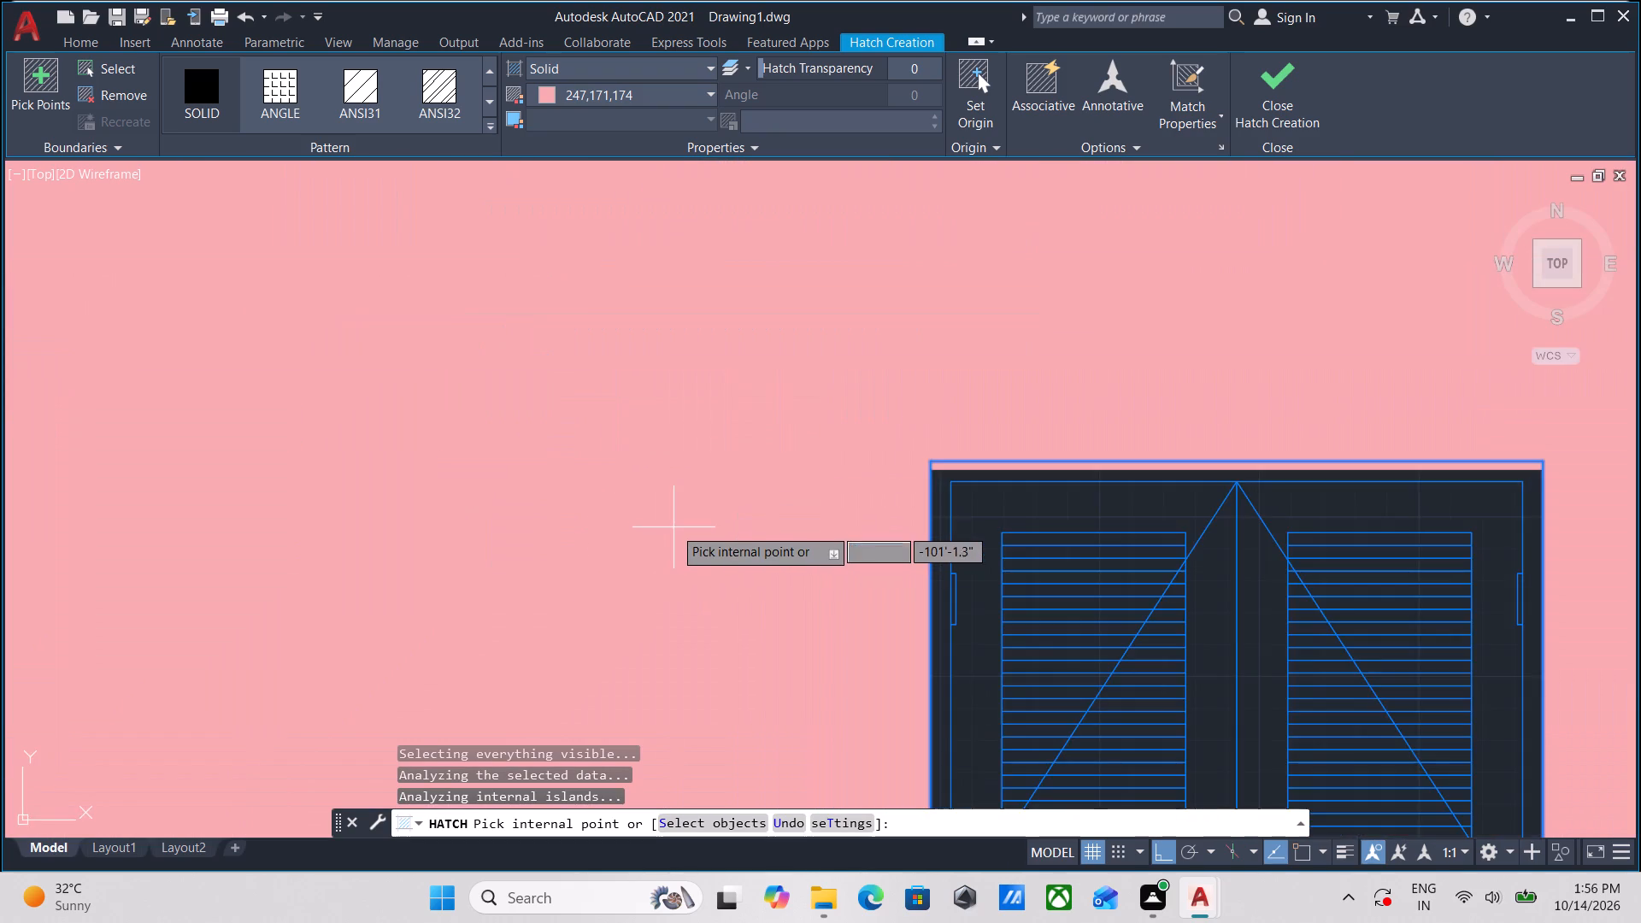
{"action": "scroll", "coordinate": [671, 526], "scroll_direction": "down", "scroll_amount": 3}
{"action": "middle_click_drag", "start_coordinate": [669, 526], "coordinate": [566, 479]}
{"action": "scroll", "coordinate": [563, 479], "scroll_direction": "down", "scroll_amount": 2}
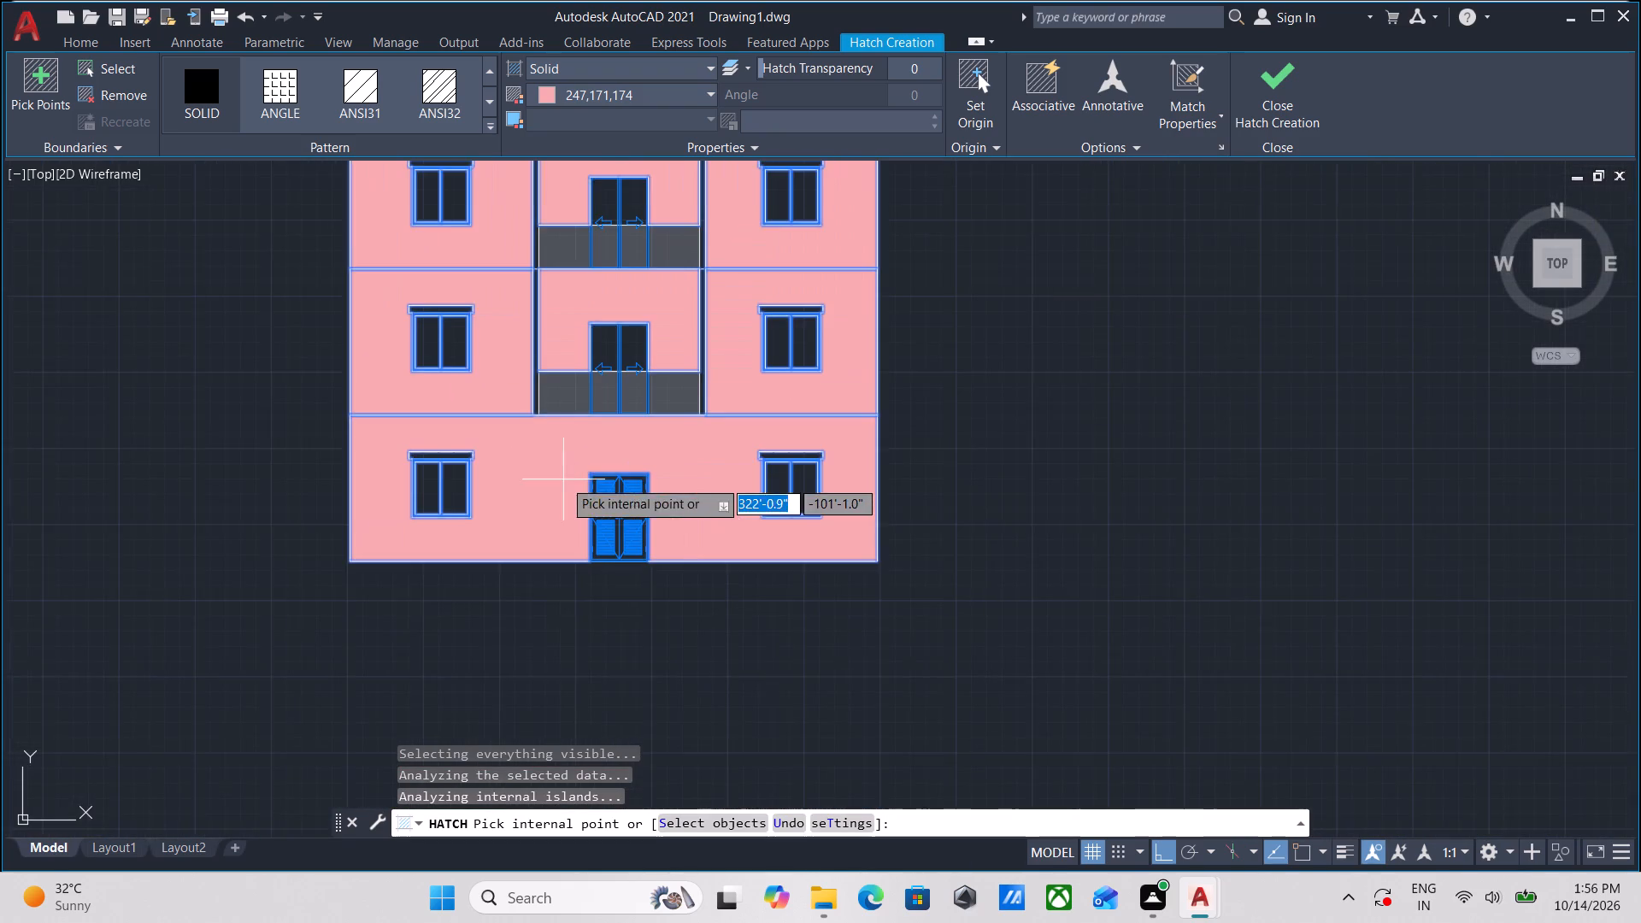
{"action": "middle_click_drag", "start_coordinate": [563, 479], "coordinate": [549, 545]}
{"action": "middle_click_drag", "start_coordinate": [549, 545], "coordinate": [550, 599]}
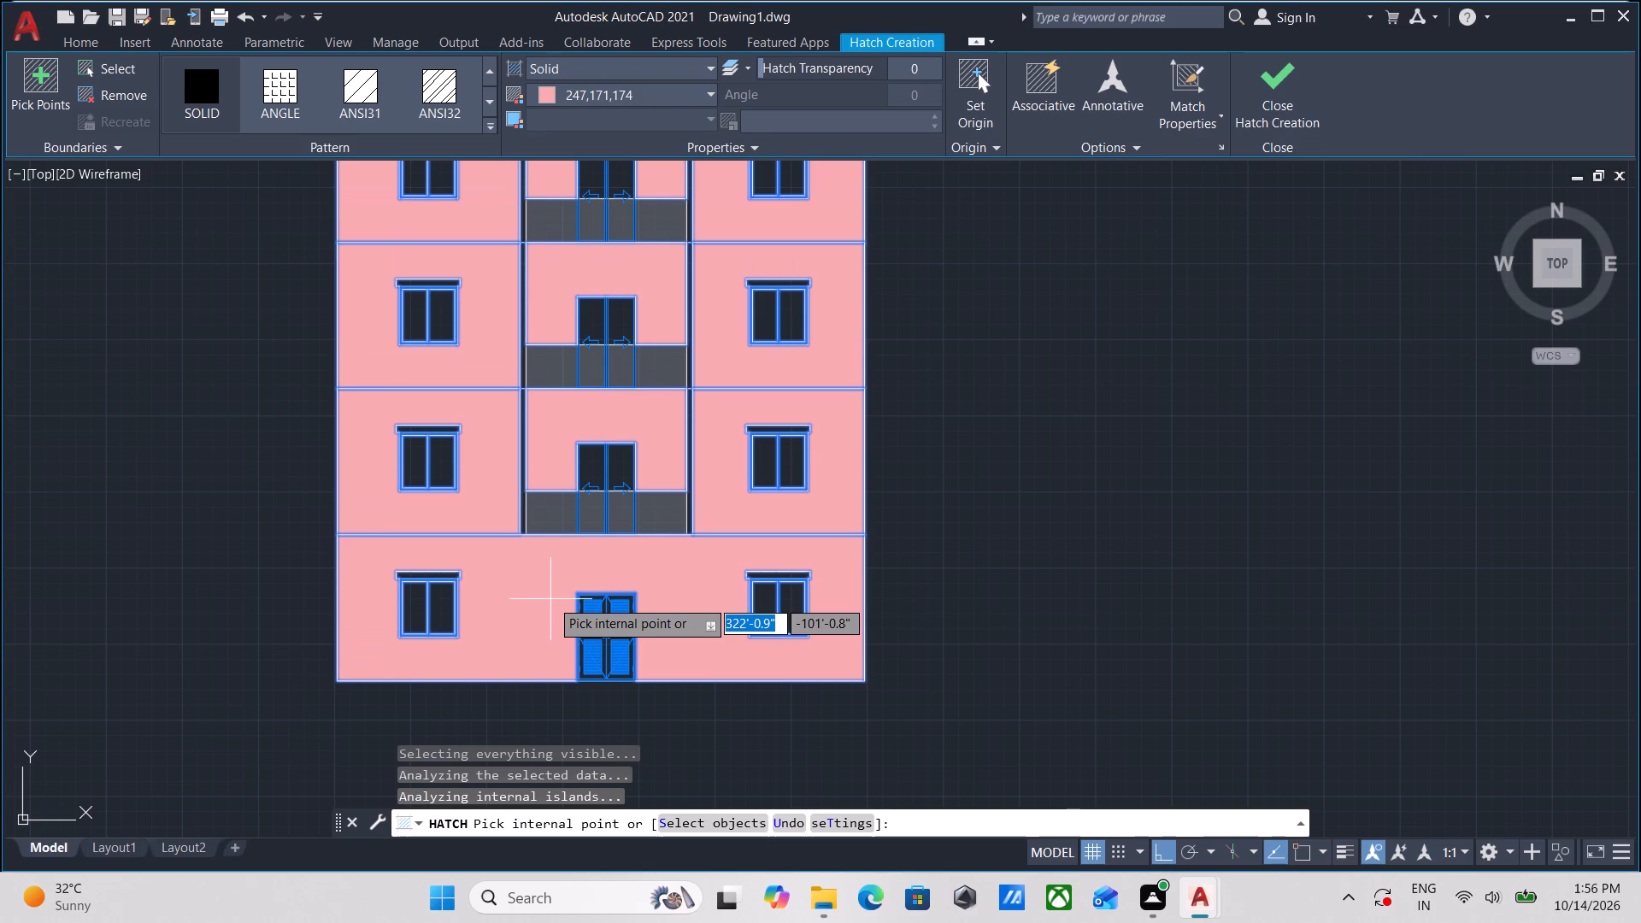
{"action": "scroll", "coordinate": [550, 599], "scroll_direction": "down", "scroll_amount": 1}
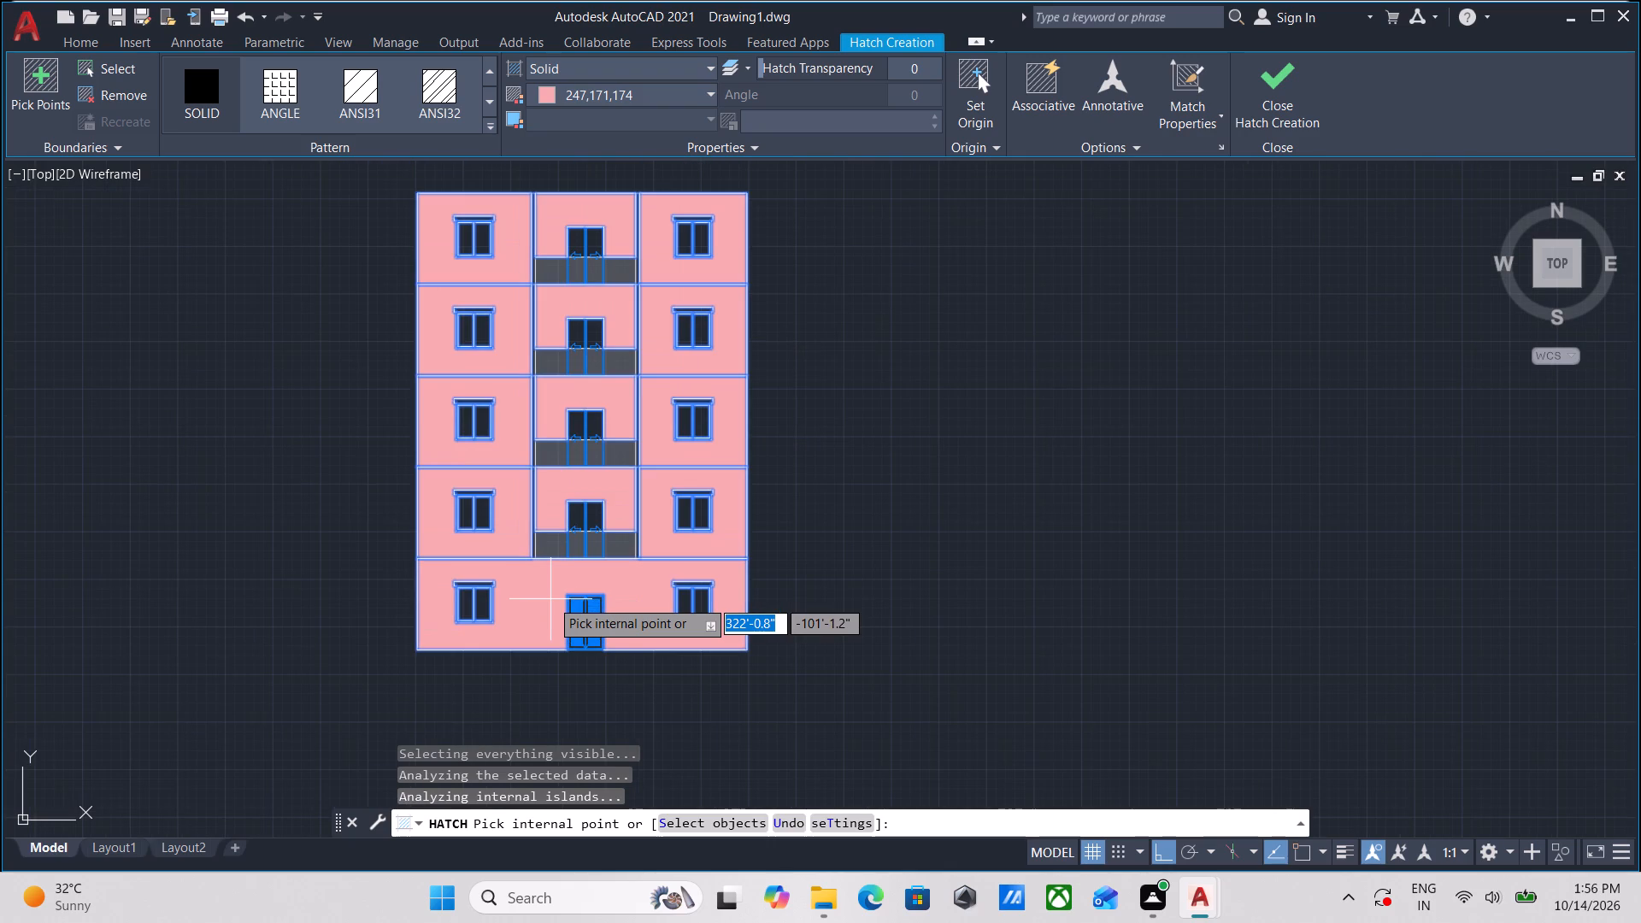
{"action": "scroll", "coordinate": [550, 599], "scroll_direction": "up", "scroll_amount": 1}
{"action": "scroll", "coordinate": [550, 599], "scroll_direction": "down", "scroll_amount": 1}
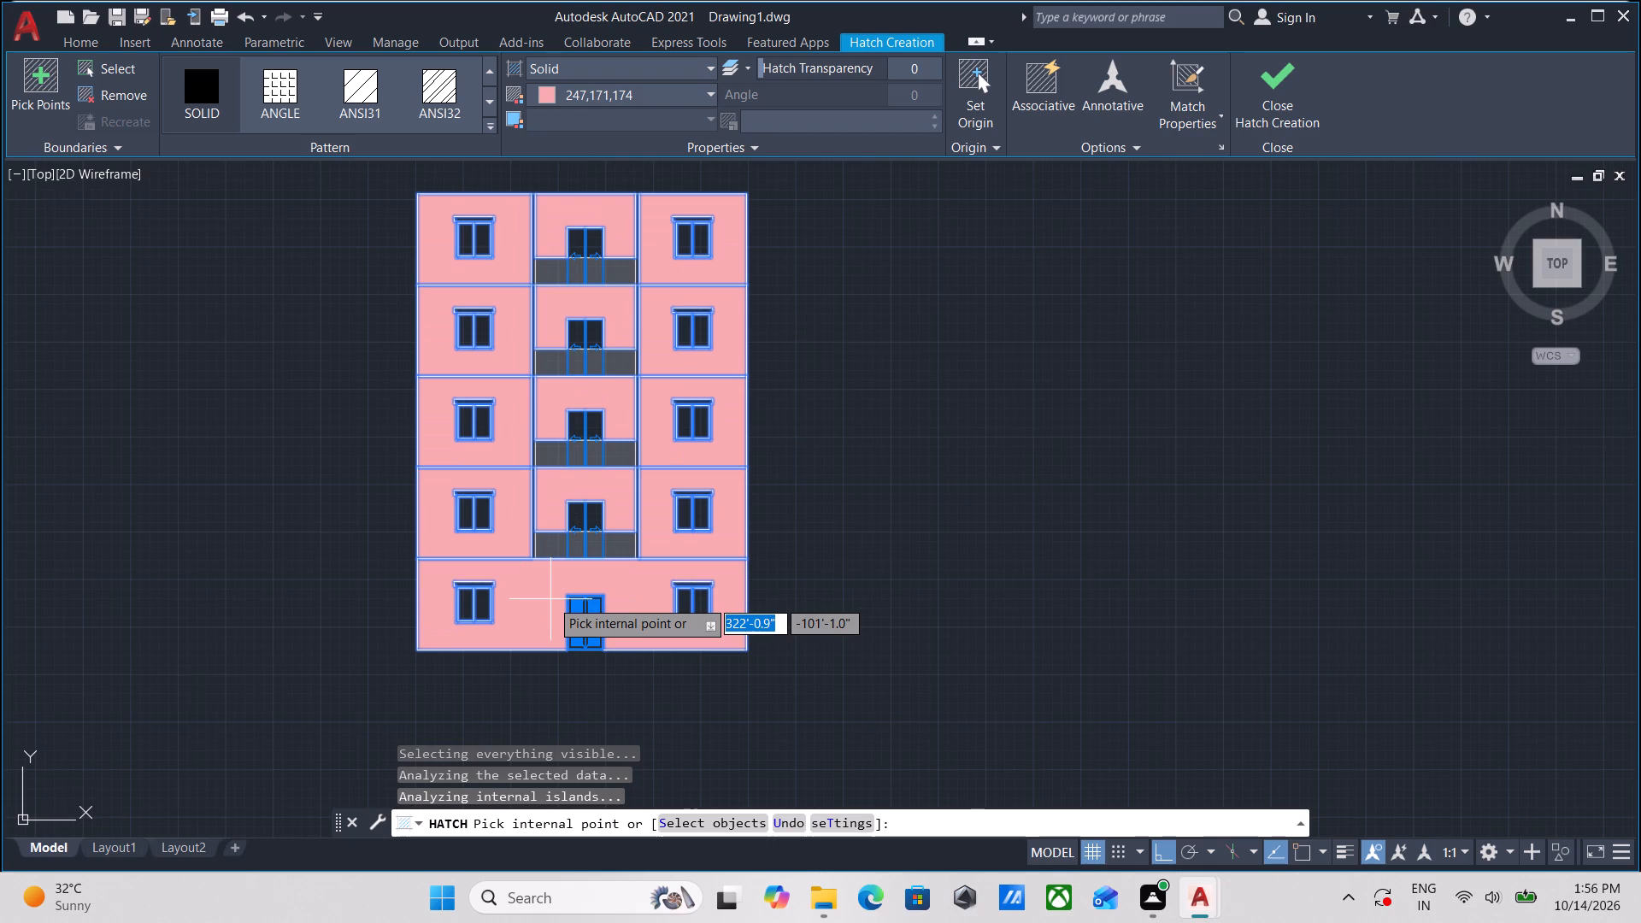
{"action": "scroll", "coordinate": [550, 599], "scroll_direction": "up", "scroll_amount": 3}
{"action": "scroll", "coordinate": [550, 599], "scroll_direction": "down", "scroll_amount": 2}
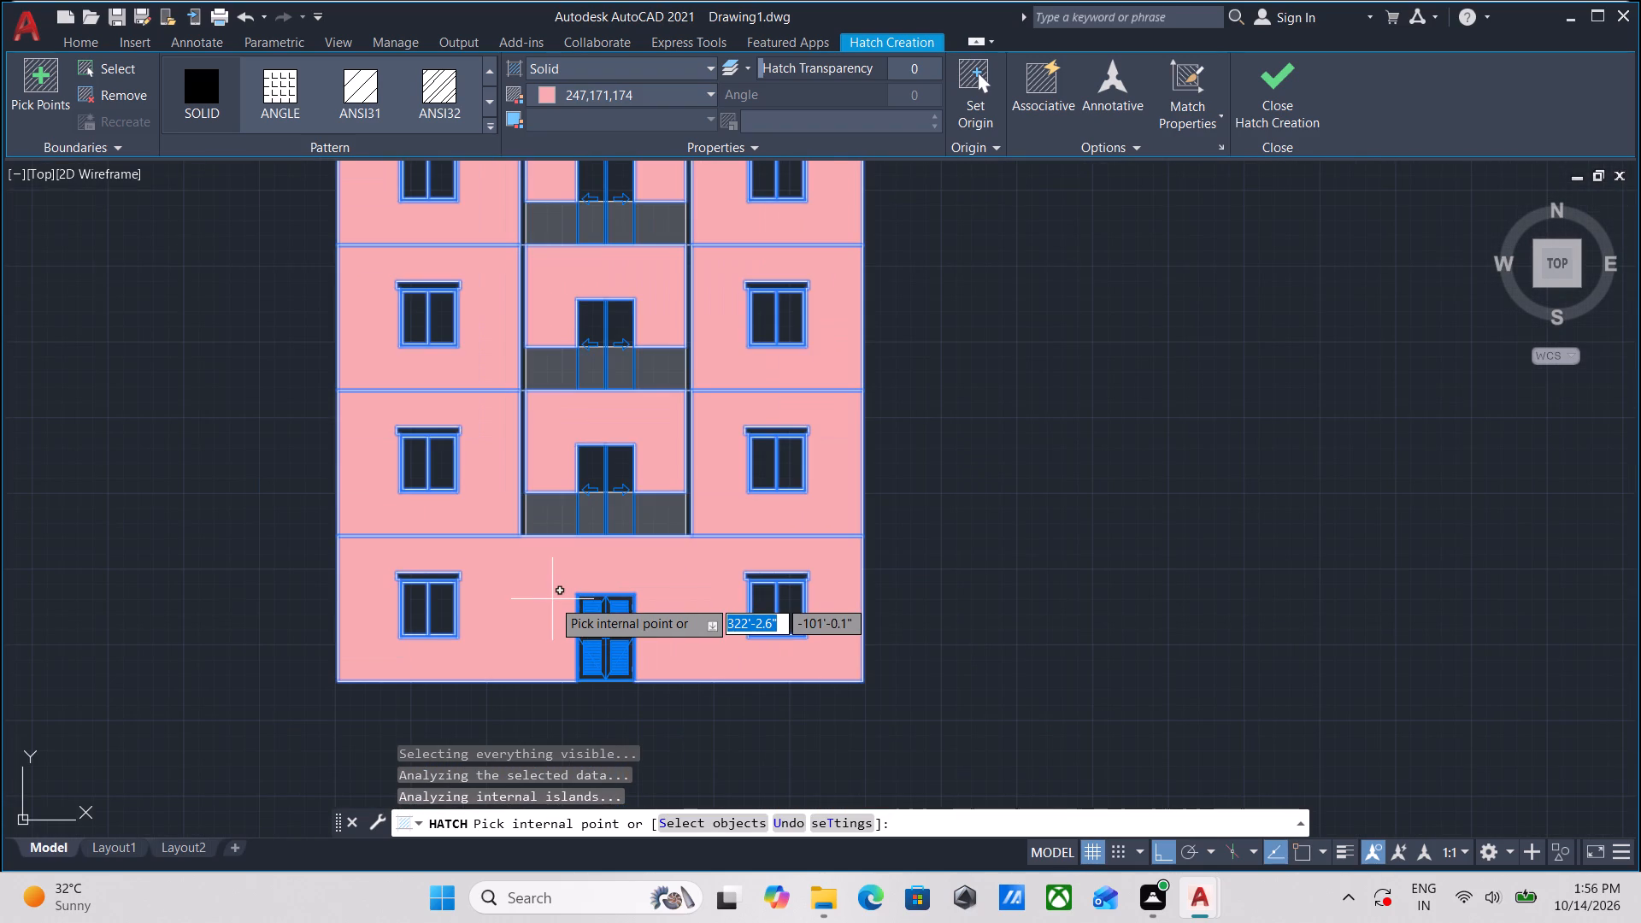
{"action": "scroll", "coordinate": [552, 599], "scroll_direction": "down", "scroll_amount": 1}
{"action": "middle_click_drag", "start_coordinate": [552, 599], "coordinate": [551, 661]}
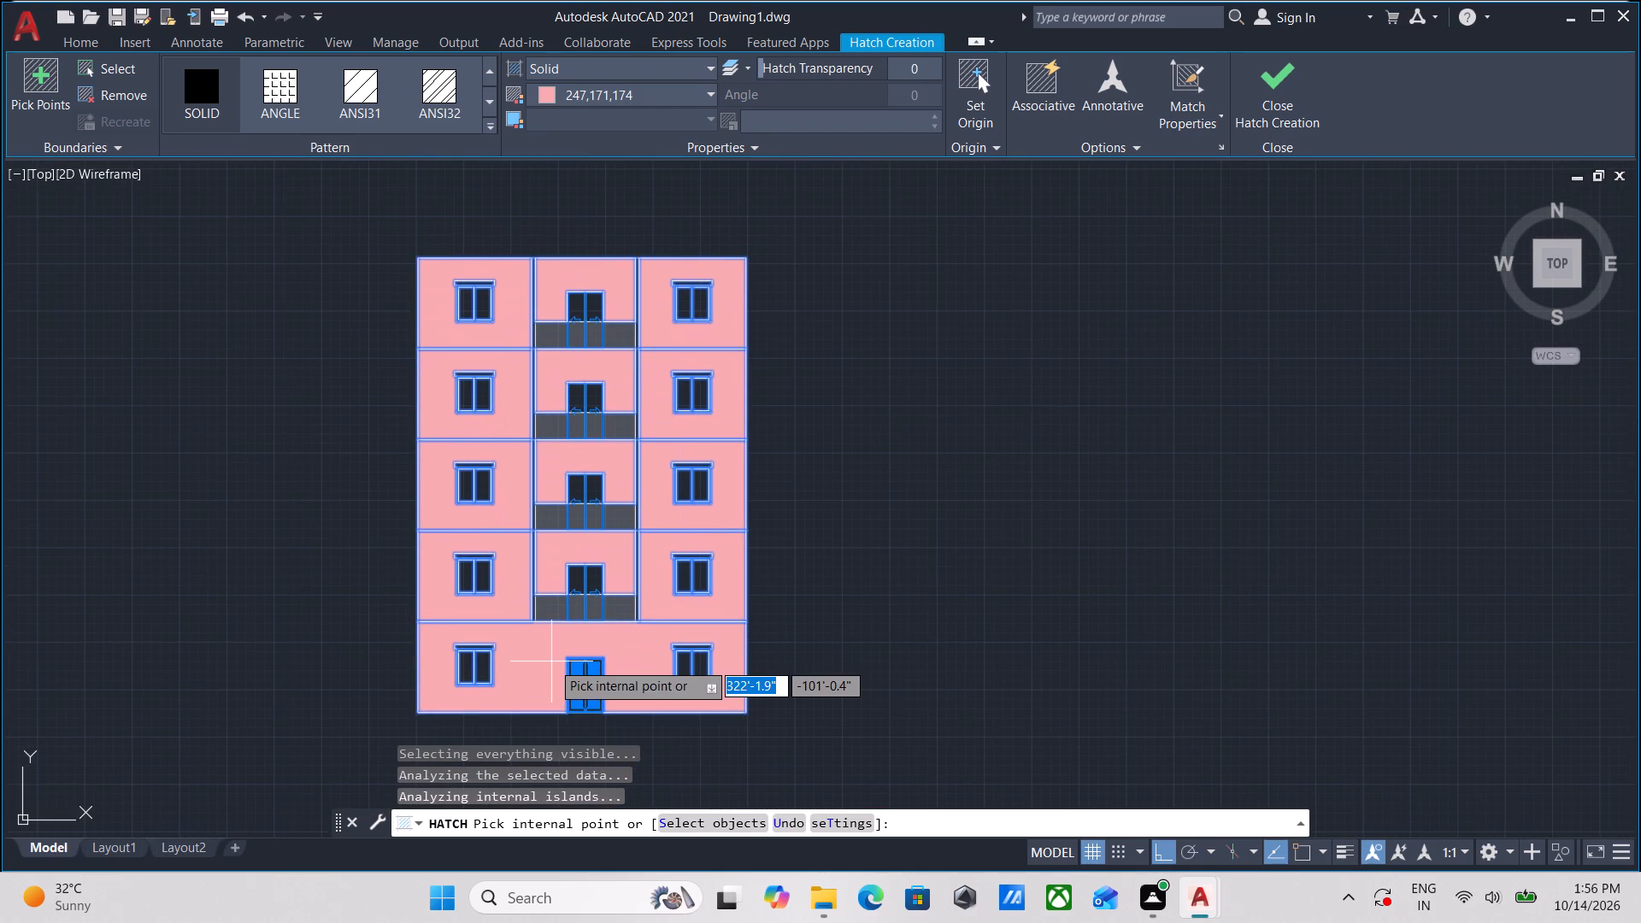
{"action": "scroll", "coordinate": [551, 661], "scroll_direction": "up", "scroll_amount": 1}
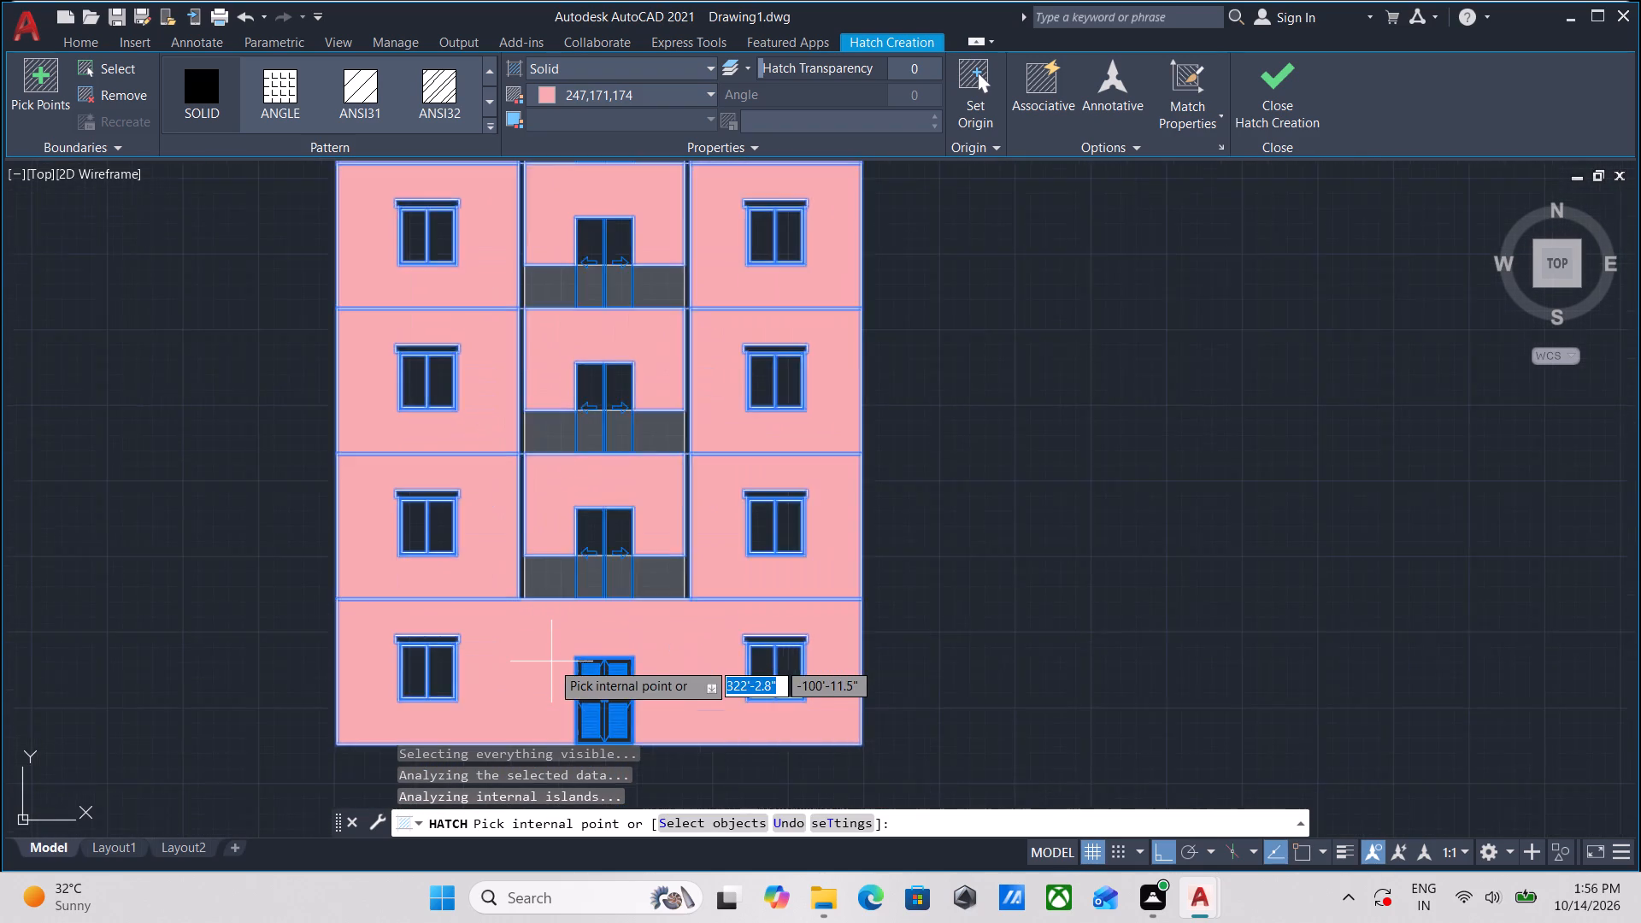
{"action": "scroll", "coordinate": [551, 661], "scroll_direction": "up", "scroll_amount": 1}
{"action": "scroll", "coordinate": [551, 661], "scroll_direction": "down", "scroll_amount": 1}
{"action": "middle_click_drag", "start_coordinate": [551, 661], "coordinate": [553, 692]}
{"action": "scroll", "coordinate": [545, 690], "scroll_direction": "up", "scroll_amount": 2}
{"action": "scroll", "coordinate": [549, 684], "scroll_direction": "down", "scroll_amount": 1}
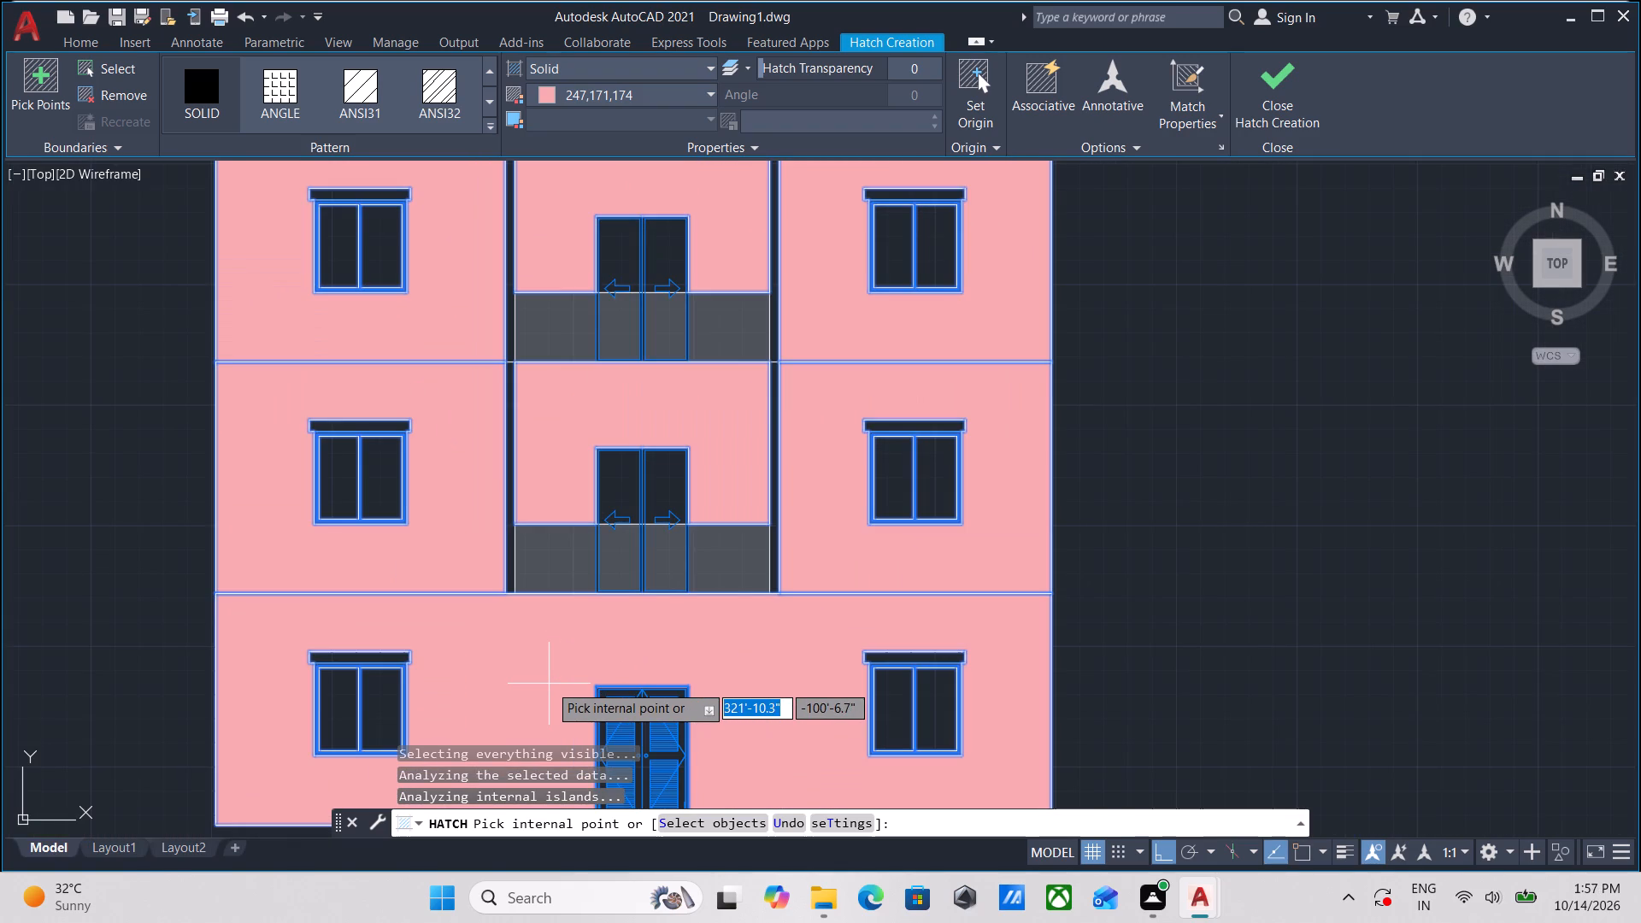
{"action": "scroll", "coordinate": [549, 684], "scroll_direction": "down", "scroll_amount": 1}
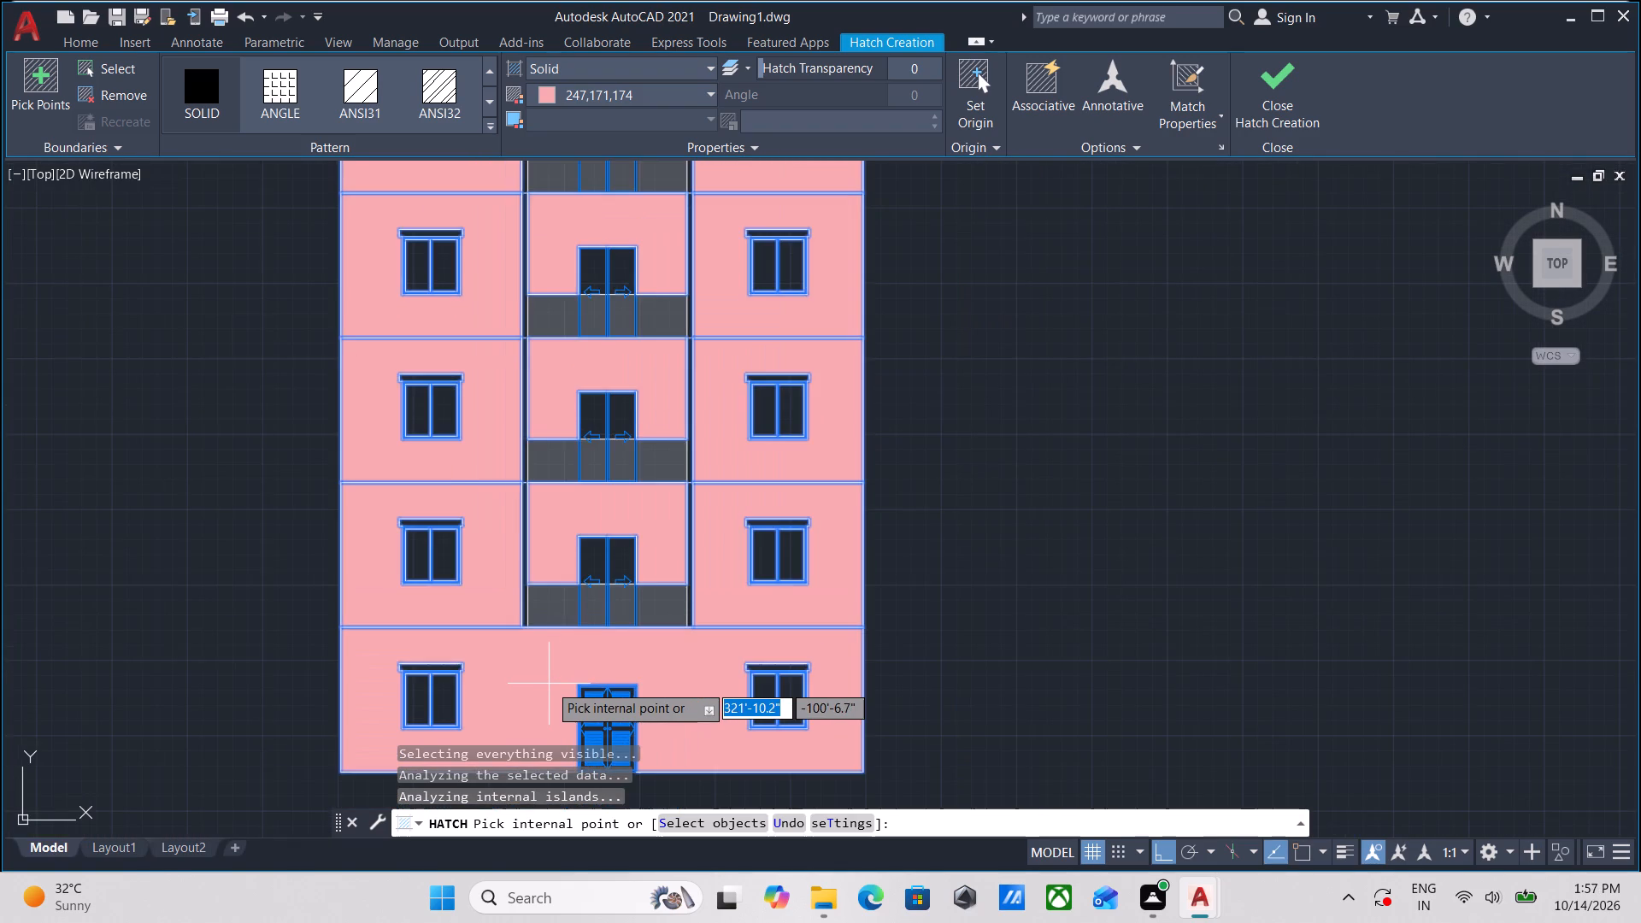
{"action": "scroll", "coordinate": [549, 684], "scroll_direction": "down", "scroll_amount": 1}
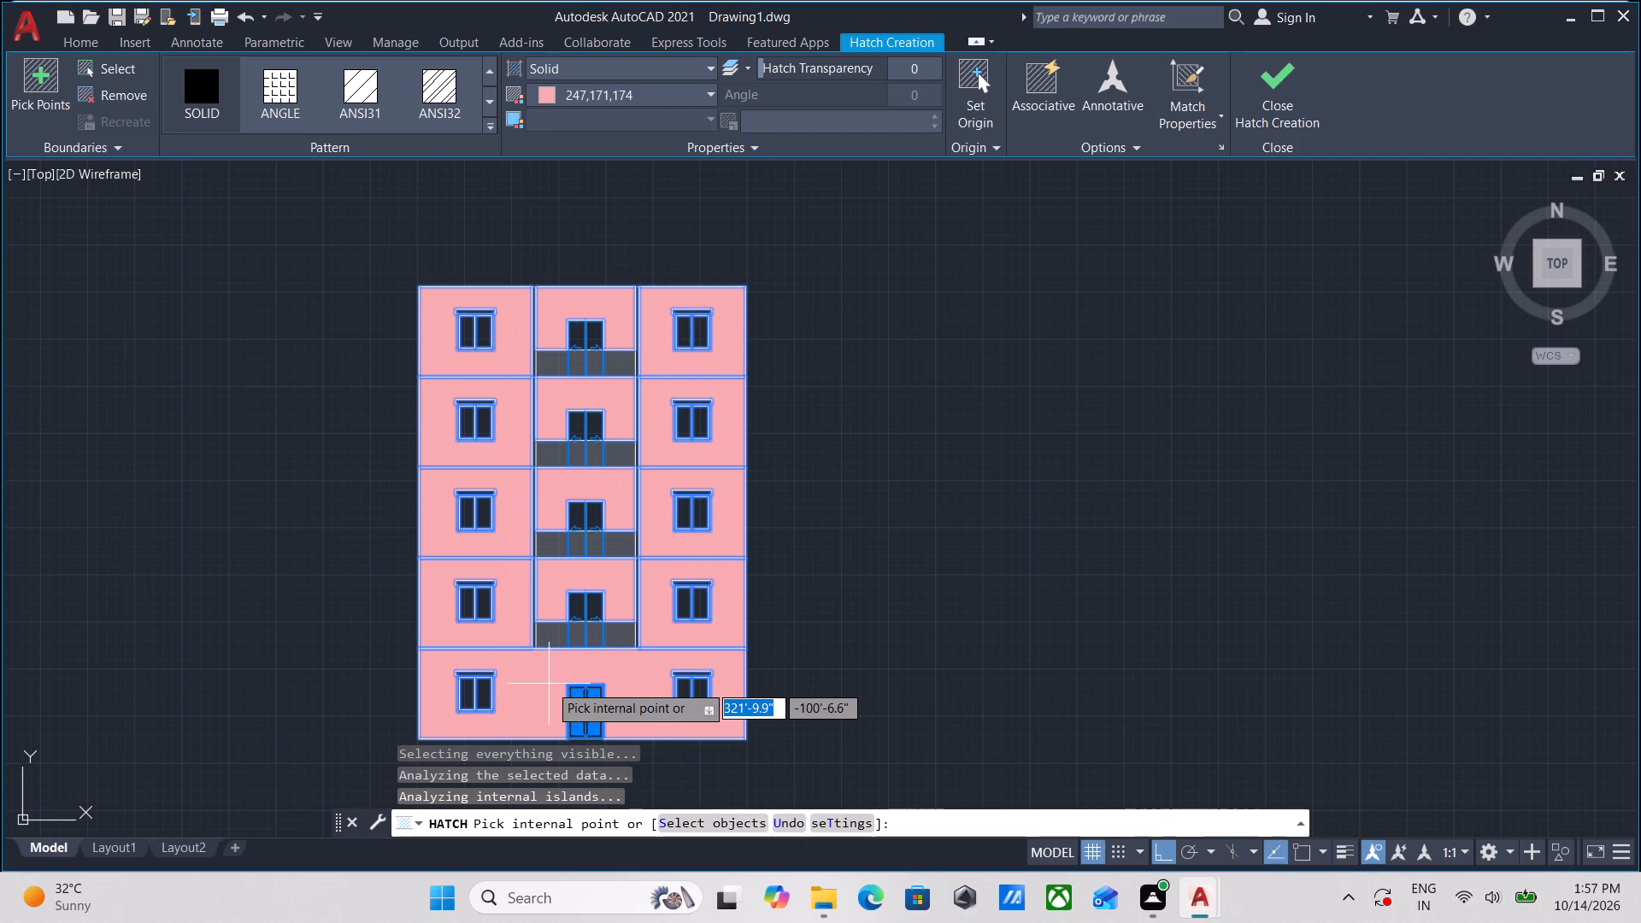
{"action": "left_click", "coordinate": [1287, 94]}
Examine the hatched elevation as a whole, its roofline and its placement relative to the floor plans above.
{"action": "scroll", "coordinate": [616, 351], "scroll_direction": "down", "scroll_amount": 2}
{"action": "middle_click_drag", "start_coordinate": [604, 410], "coordinate": [721, 354]}
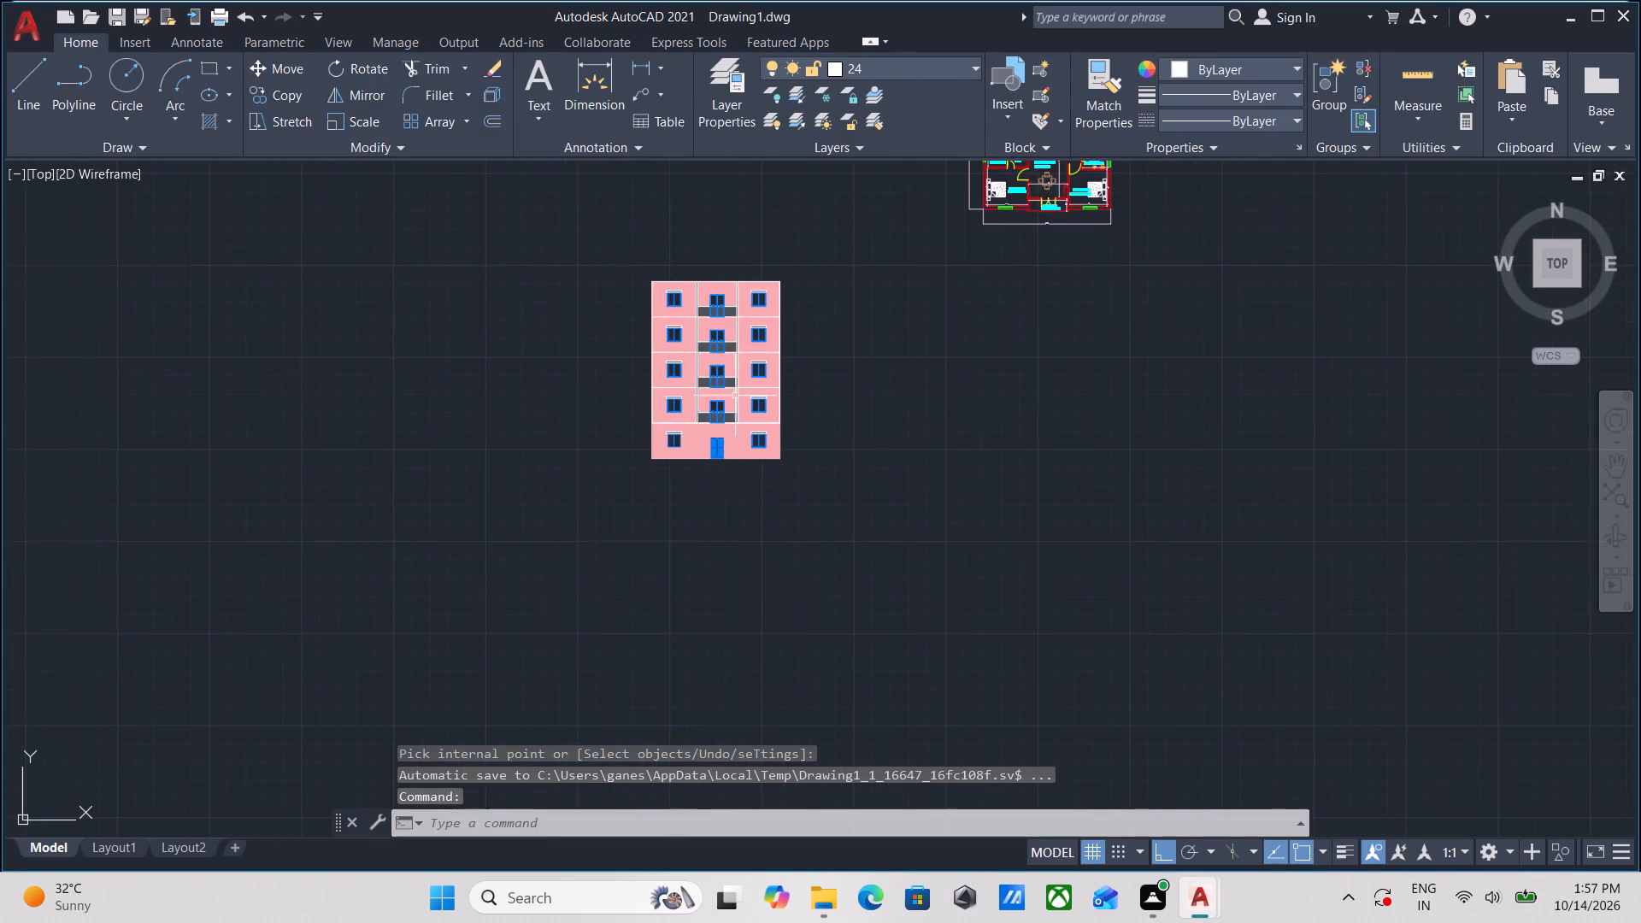
{"action": "scroll", "coordinate": [729, 496], "scroll_direction": "up", "scroll_amount": 3}
{"action": "middle_click_drag", "start_coordinate": [697, 433], "coordinate": [651, 627]}
{"action": "scroll", "coordinate": [755, 518], "scroll_direction": "up", "scroll_amount": 2}
{"action": "scroll", "coordinate": [612, 485], "scroll_direction": "down", "scroll_amount": 1}
{"action": "middle_click_drag", "start_coordinate": [612, 485], "coordinate": [715, 556]}
{"action": "scroll", "coordinate": [721, 558], "scroll_direction": "down", "scroll_amount": 1}
{"action": "middle_click_drag", "start_coordinate": [721, 558], "coordinate": [704, 651]}
{"action": "scroll", "coordinate": [703, 575], "scroll_direction": "down", "scroll_amount": 1}
{"action": "middle_click_drag", "start_coordinate": [703, 575], "coordinate": [715, 646]}
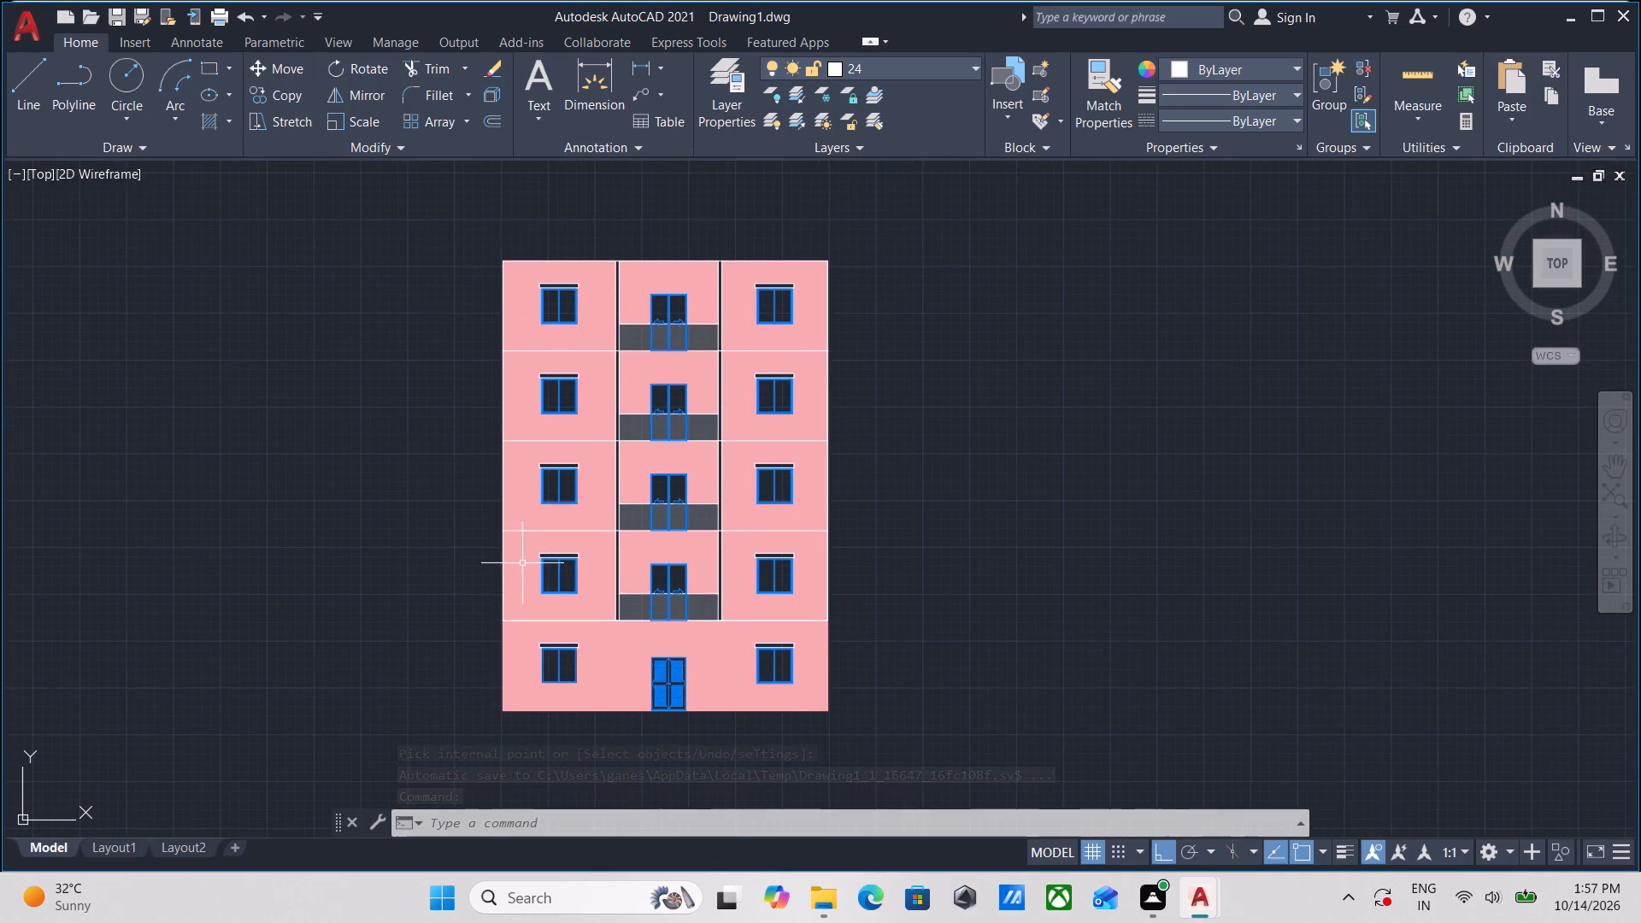
{"action": "scroll", "coordinate": [477, 564], "scroll_direction": "down", "scroll_amount": 1}
{"action": "middle_click_drag", "start_coordinate": [450, 567], "coordinate": [440, 635]}
{"action": "scroll", "coordinate": [719, 542], "scroll_direction": "up", "scroll_amount": 1}
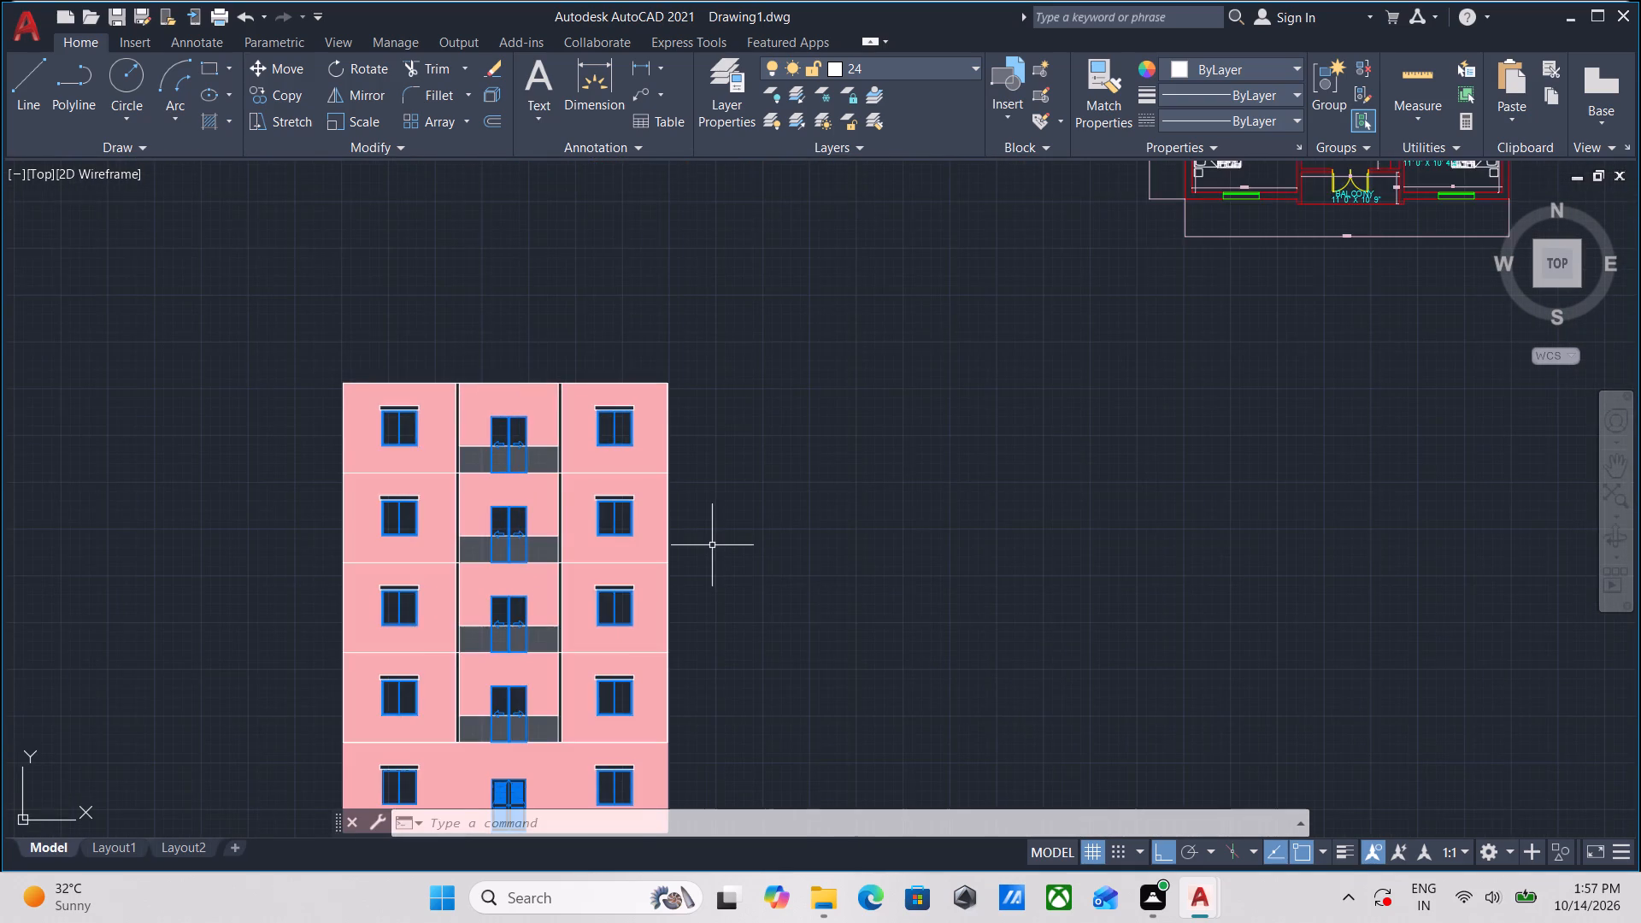
{"action": "scroll", "coordinate": [712, 545], "scroll_direction": "up", "scroll_amount": 1}
{"action": "scroll", "coordinate": [773, 520], "scroll_direction": "down", "scroll_amount": 1}
{"action": "middle_click_drag", "start_coordinate": [773, 520], "coordinate": [682, 556]}
{"action": "scroll", "coordinate": [639, 497], "scroll_direction": "down", "scroll_amount": 1}
{"action": "middle_click_drag", "start_coordinate": [639, 497], "coordinate": [599, 546]}
{"action": "scroll", "coordinate": [526, 526], "scroll_direction": "up", "scroll_amount": 6}
{"action": "scroll", "coordinate": [511, 526], "scroll_direction": "down", "scroll_amount": 5}
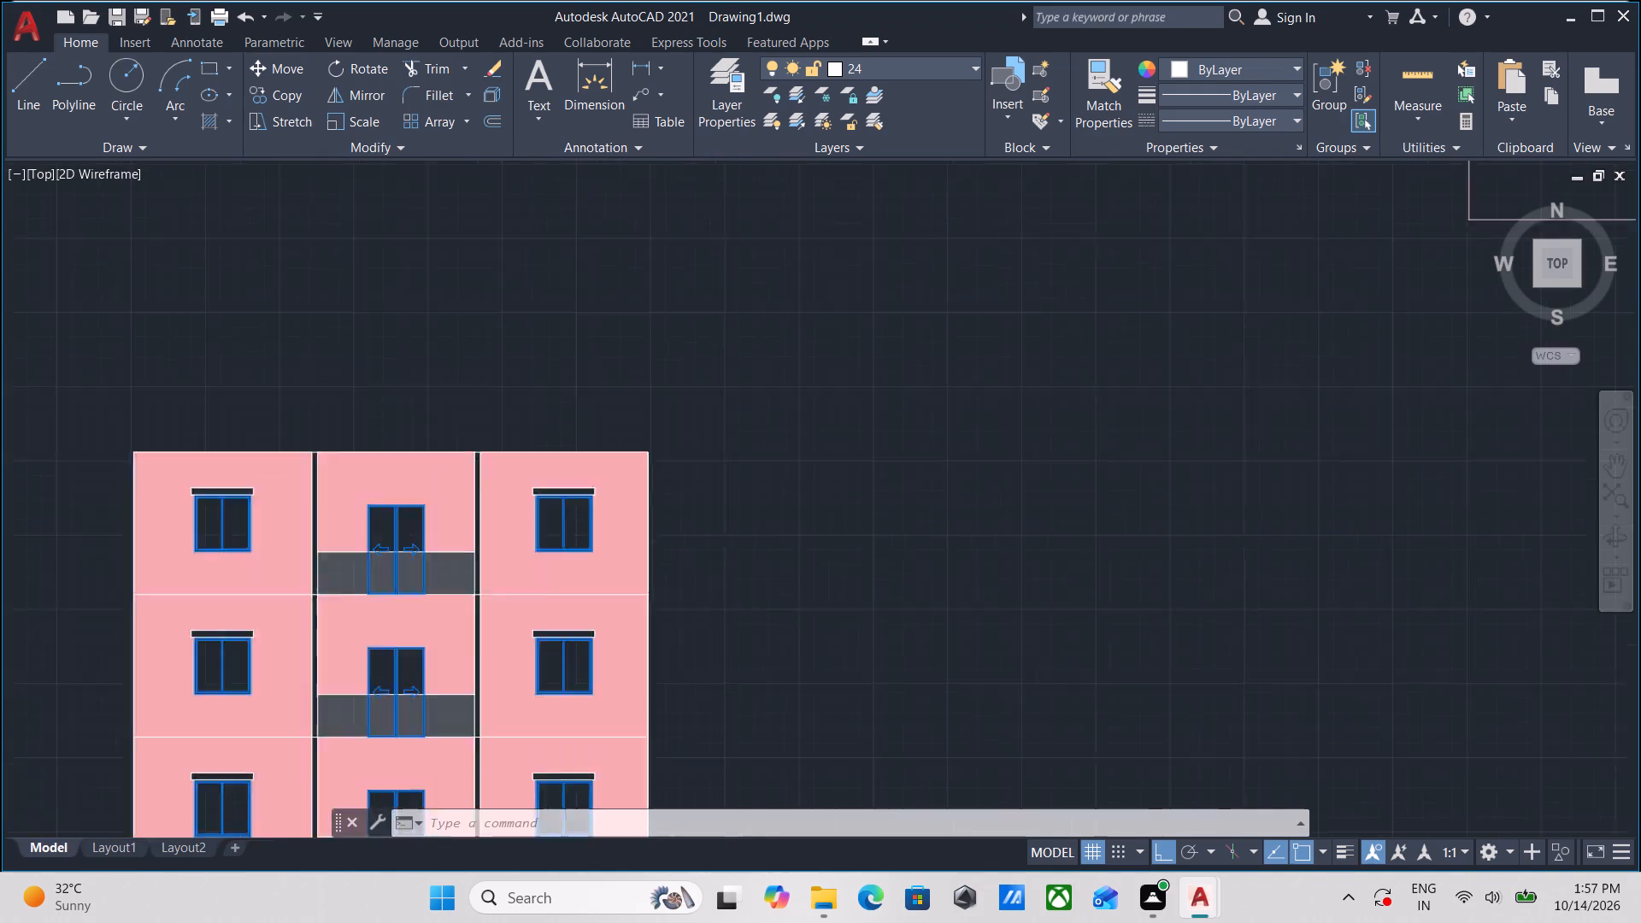
{"action": "scroll", "coordinate": [596, 555], "scroll_direction": "down", "scroll_amount": 1}
{"action": "middle_click_drag", "start_coordinate": [656, 550], "coordinate": [716, 500]}
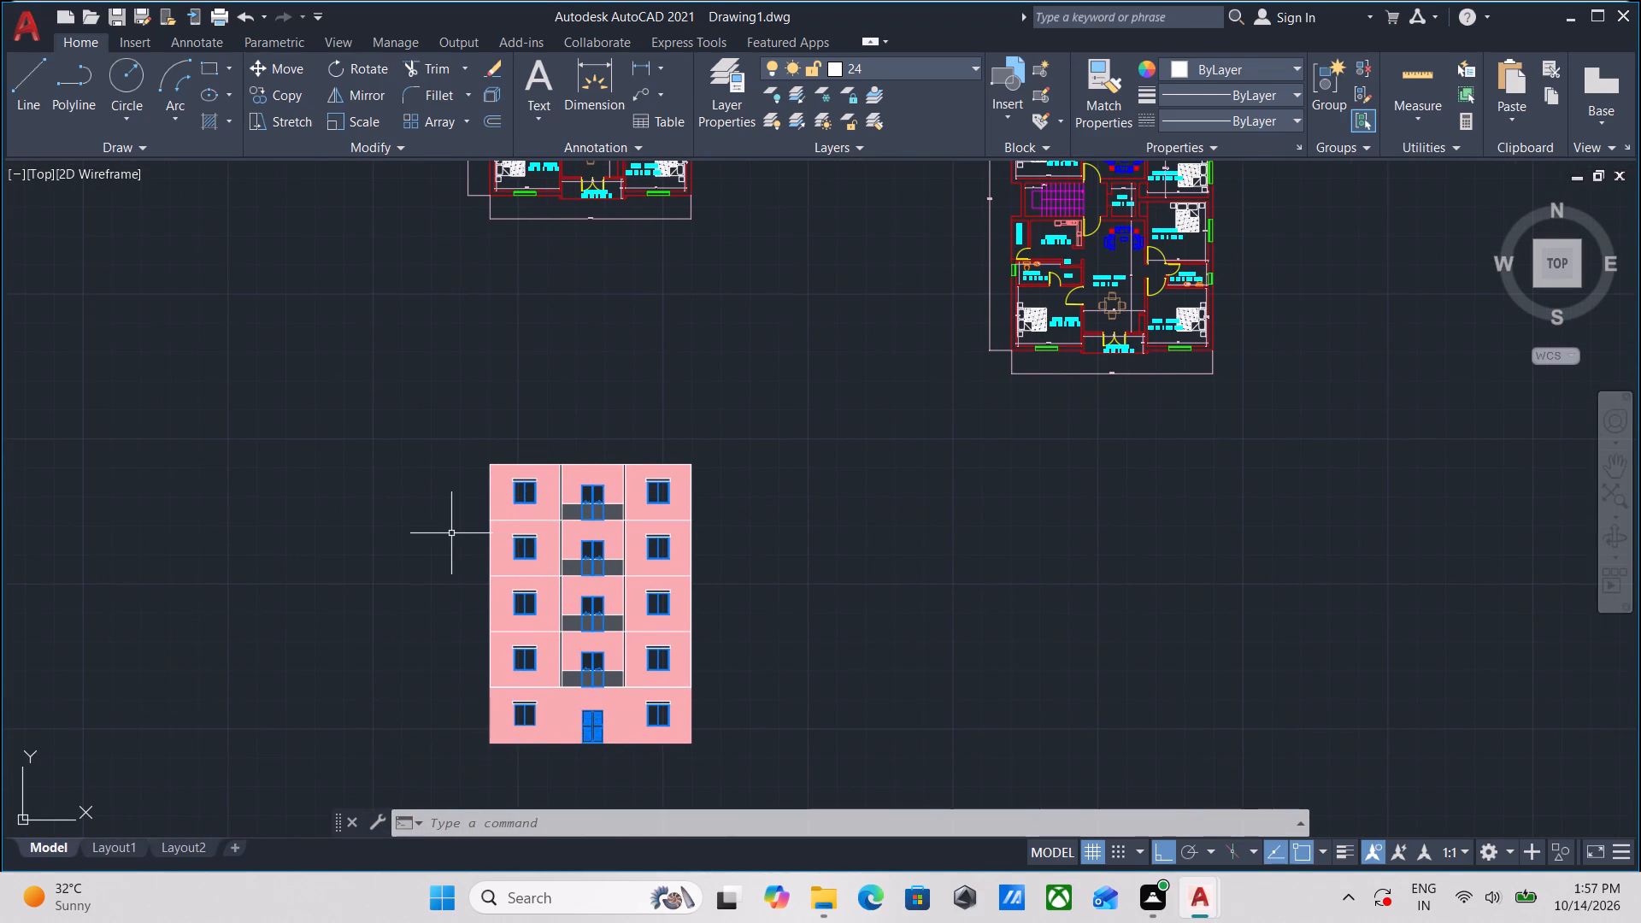
{"action": "scroll", "coordinate": [453, 532], "scroll_direction": "up", "scroll_amount": 1}
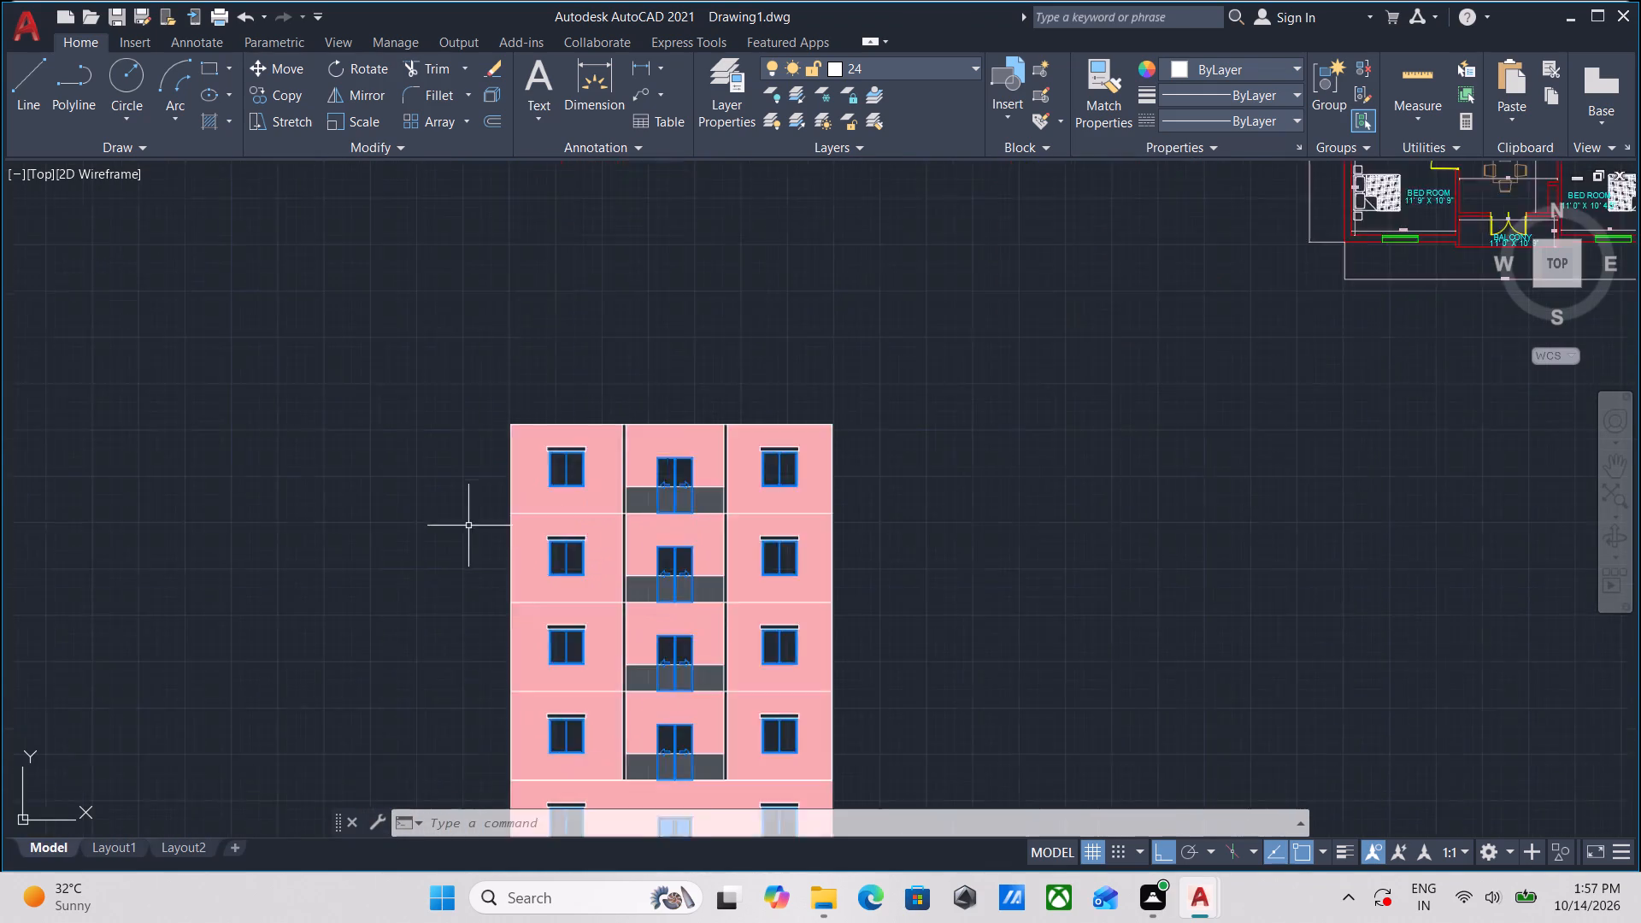
{"action": "scroll", "coordinate": [478, 522], "scroll_direction": "up", "scroll_amount": 2}
{"action": "scroll", "coordinate": [532, 423], "scroll_direction": "down", "scroll_amount": 2}
{"action": "middle_click_drag", "start_coordinate": [528, 403], "coordinate": [726, 589]}
{"action": "scroll", "coordinate": [760, 470], "scroll_direction": "down", "scroll_amount": 2}
{"action": "scroll", "coordinate": [750, 491], "scroll_direction": "up", "scroll_amount": 1}
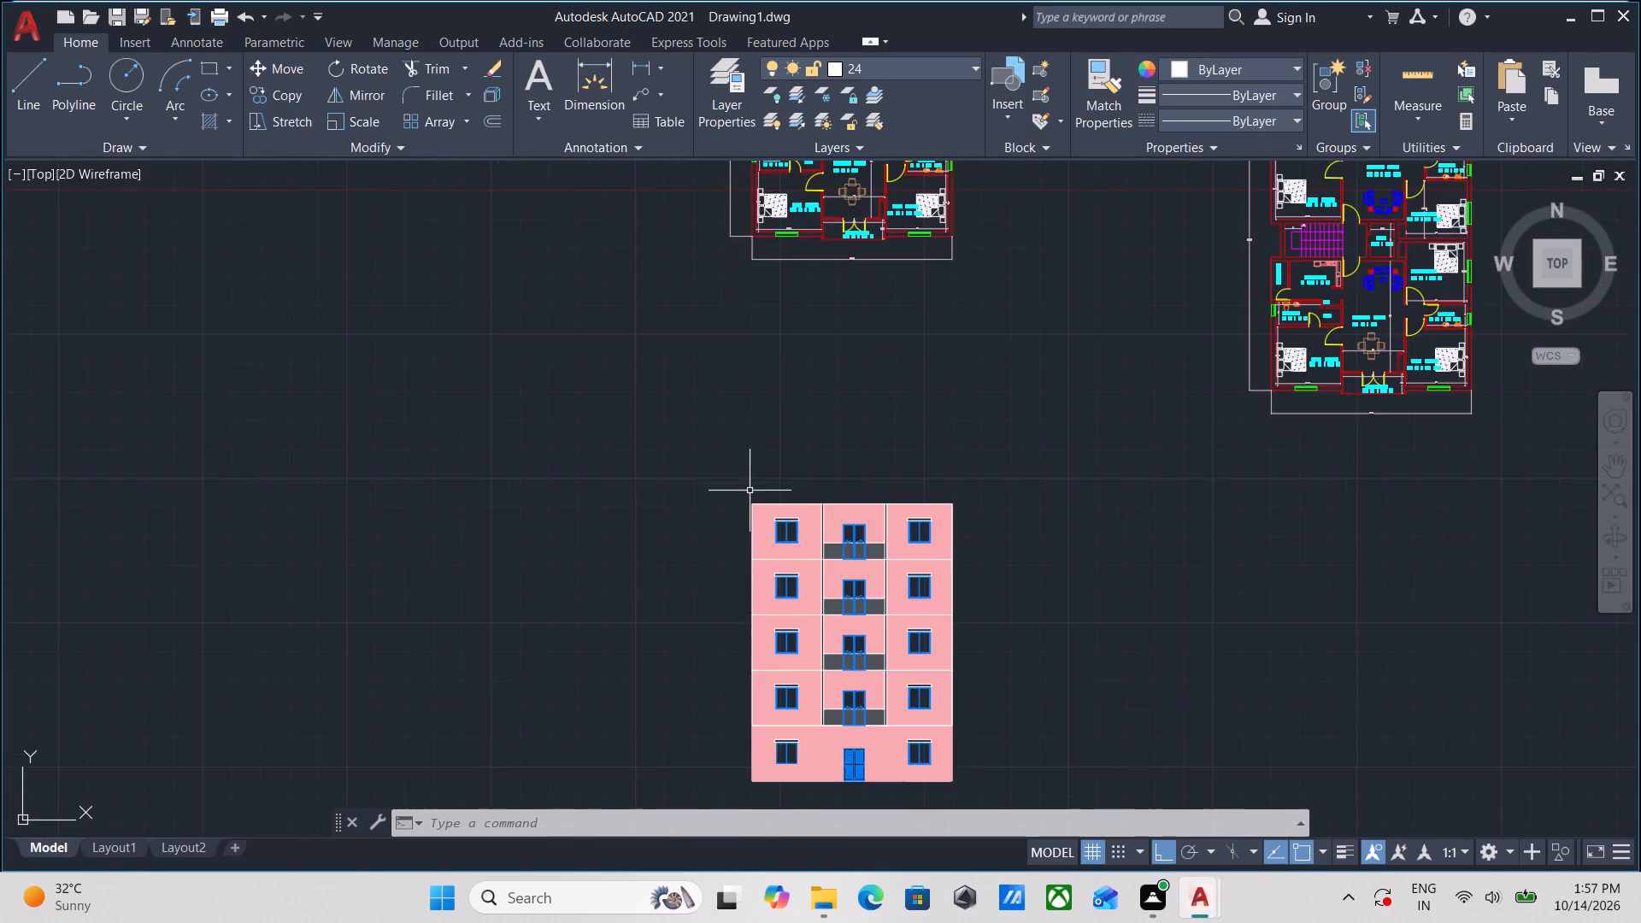
Draw a roof-top block with lines from the elevation's upper-left corner: 7' up, 6' across and back down to the roofline.
{"action": "scroll", "coordinate": [750, 491], "scroll_direction": "up", "scroll_amount": 2}
{"action": "key", "text": "l"}
{"action": "key", "text": "Return"}
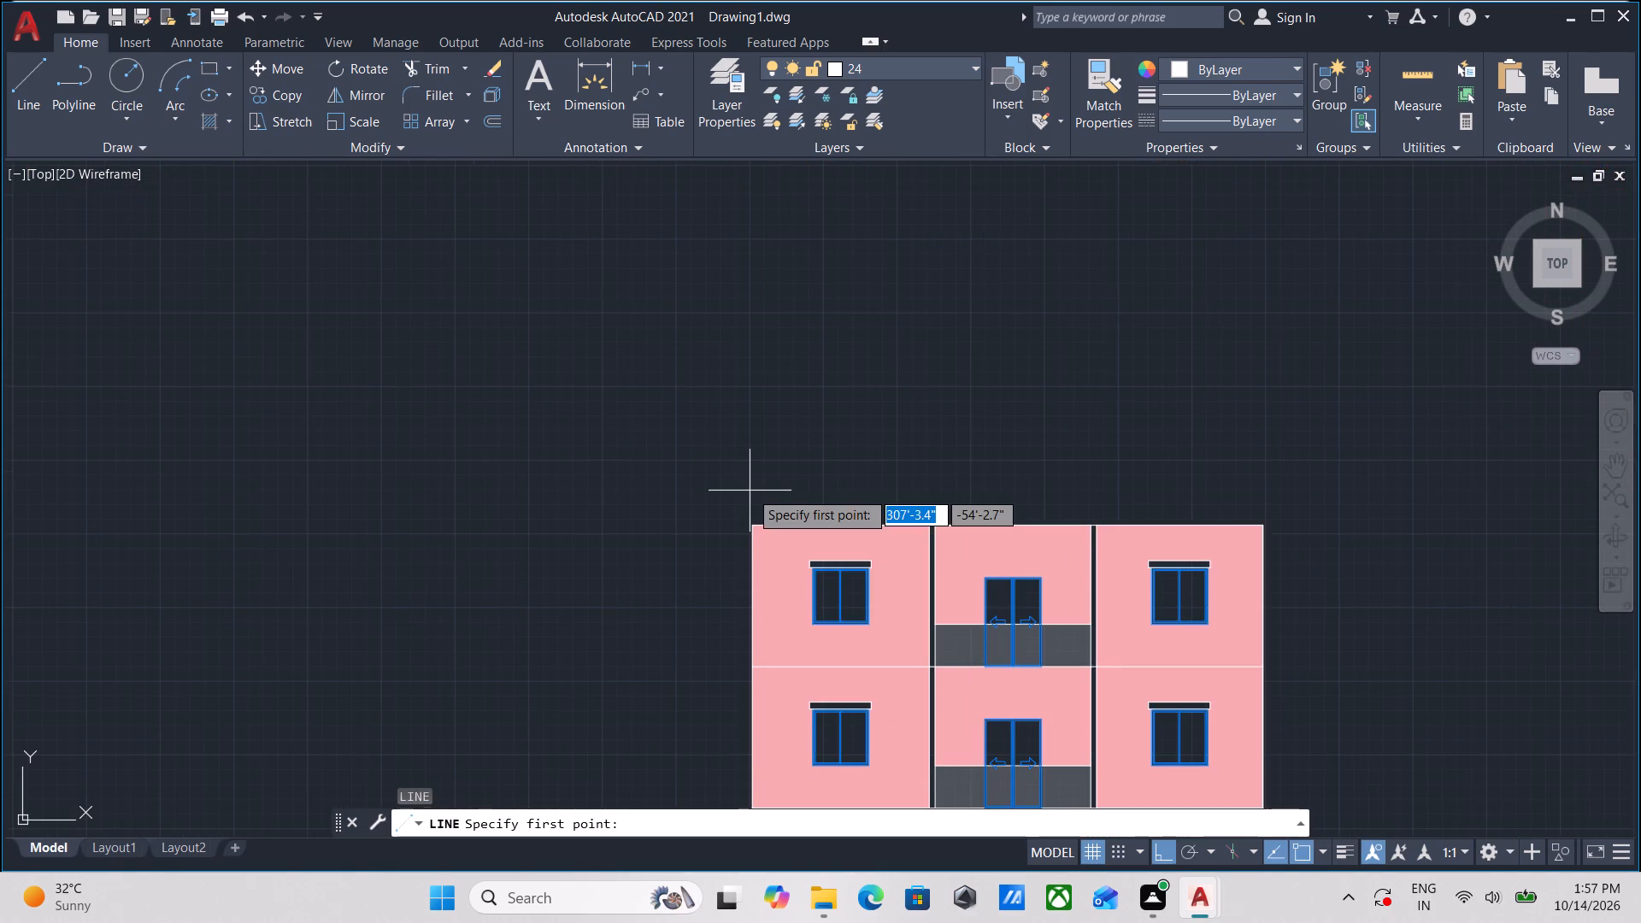
{"action": "scroll", "coordinate": [750, 491], "scroll_direction": "up", "scroll_amount": 2}
{"action": "left_click", "coordinate": [750, 582]}
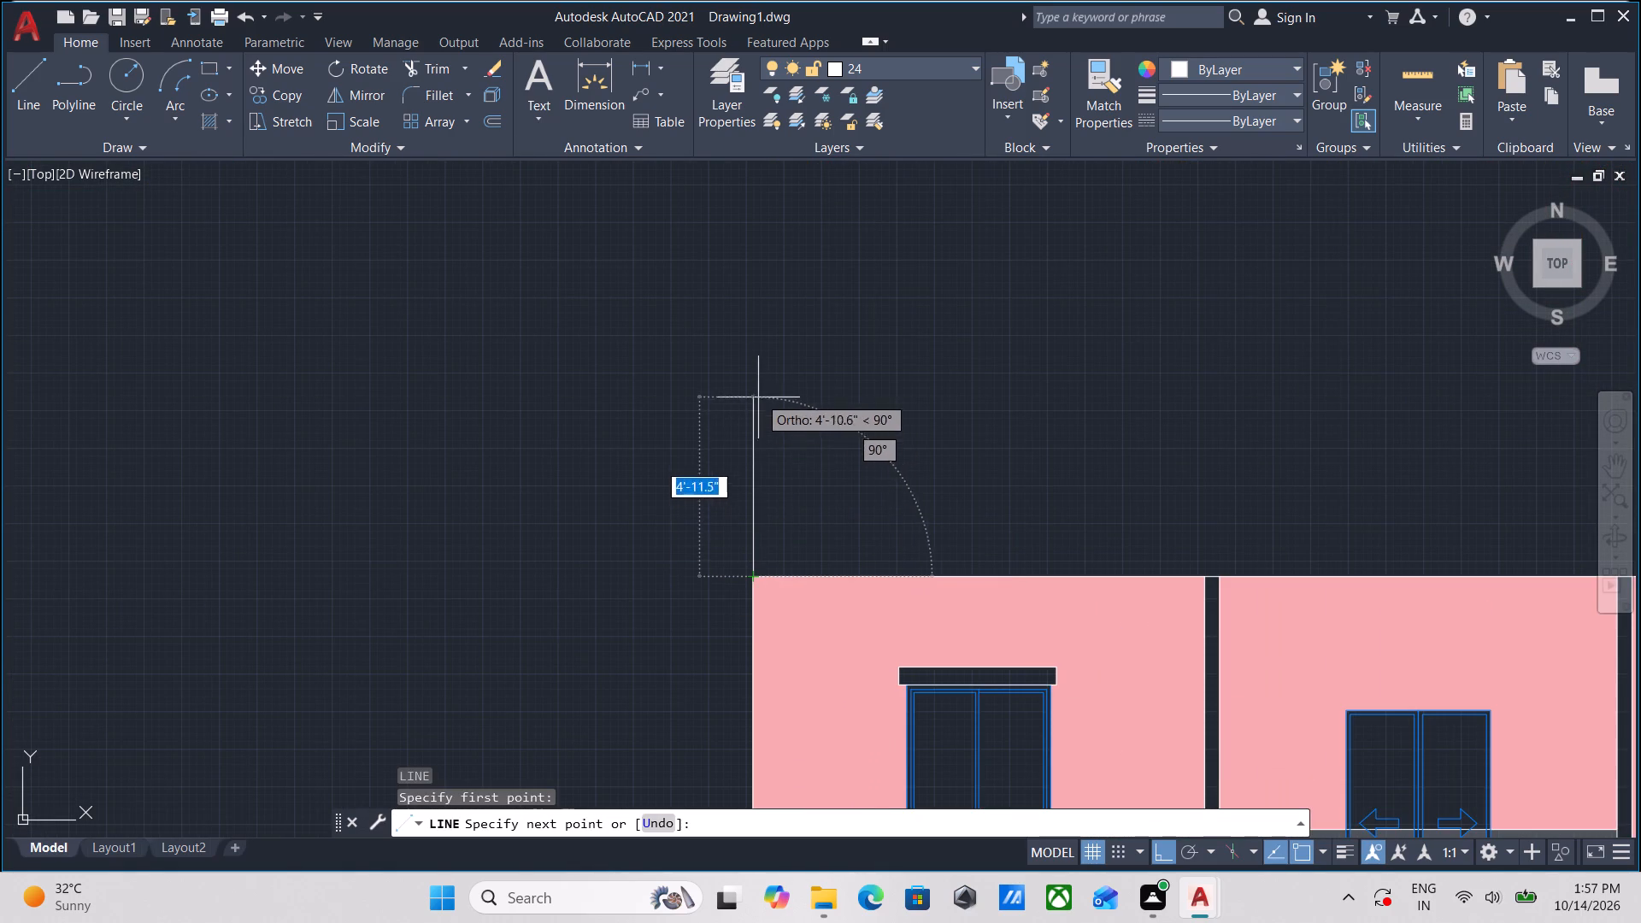
{"action": "scroll", "coordinate": [760, 385], "scroll_direction": "down", "scroll_amount": 2}
{"action": "middle_click_drag", "start_coordinate": [760, 385], "coordinate": [703, 464]}
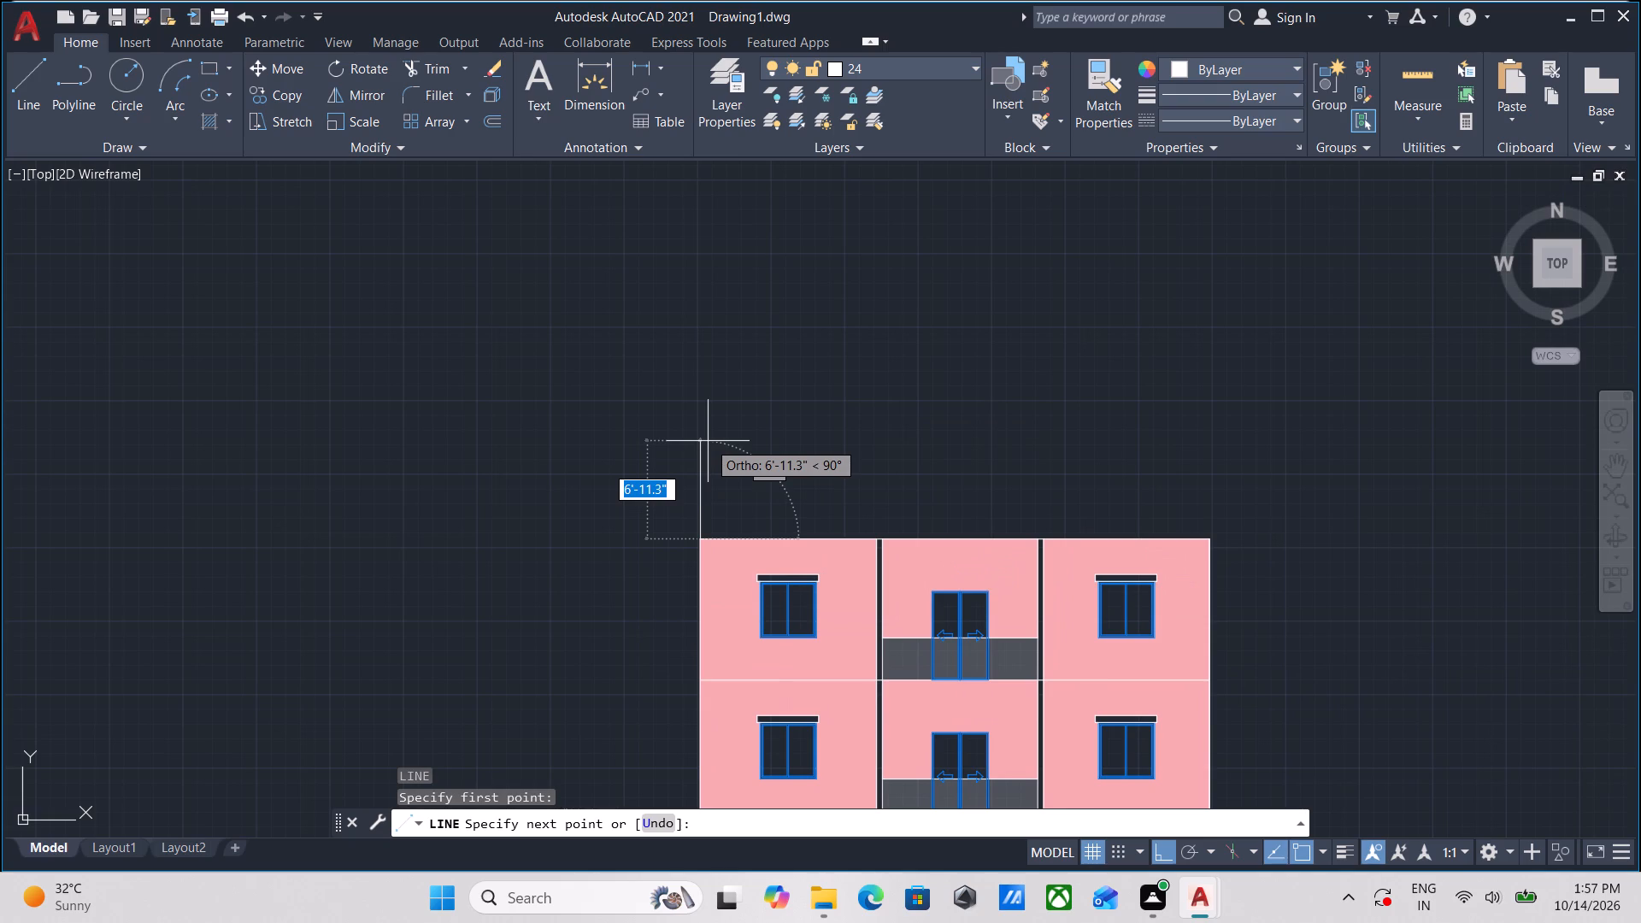
{"action": "key", "text": "7"}
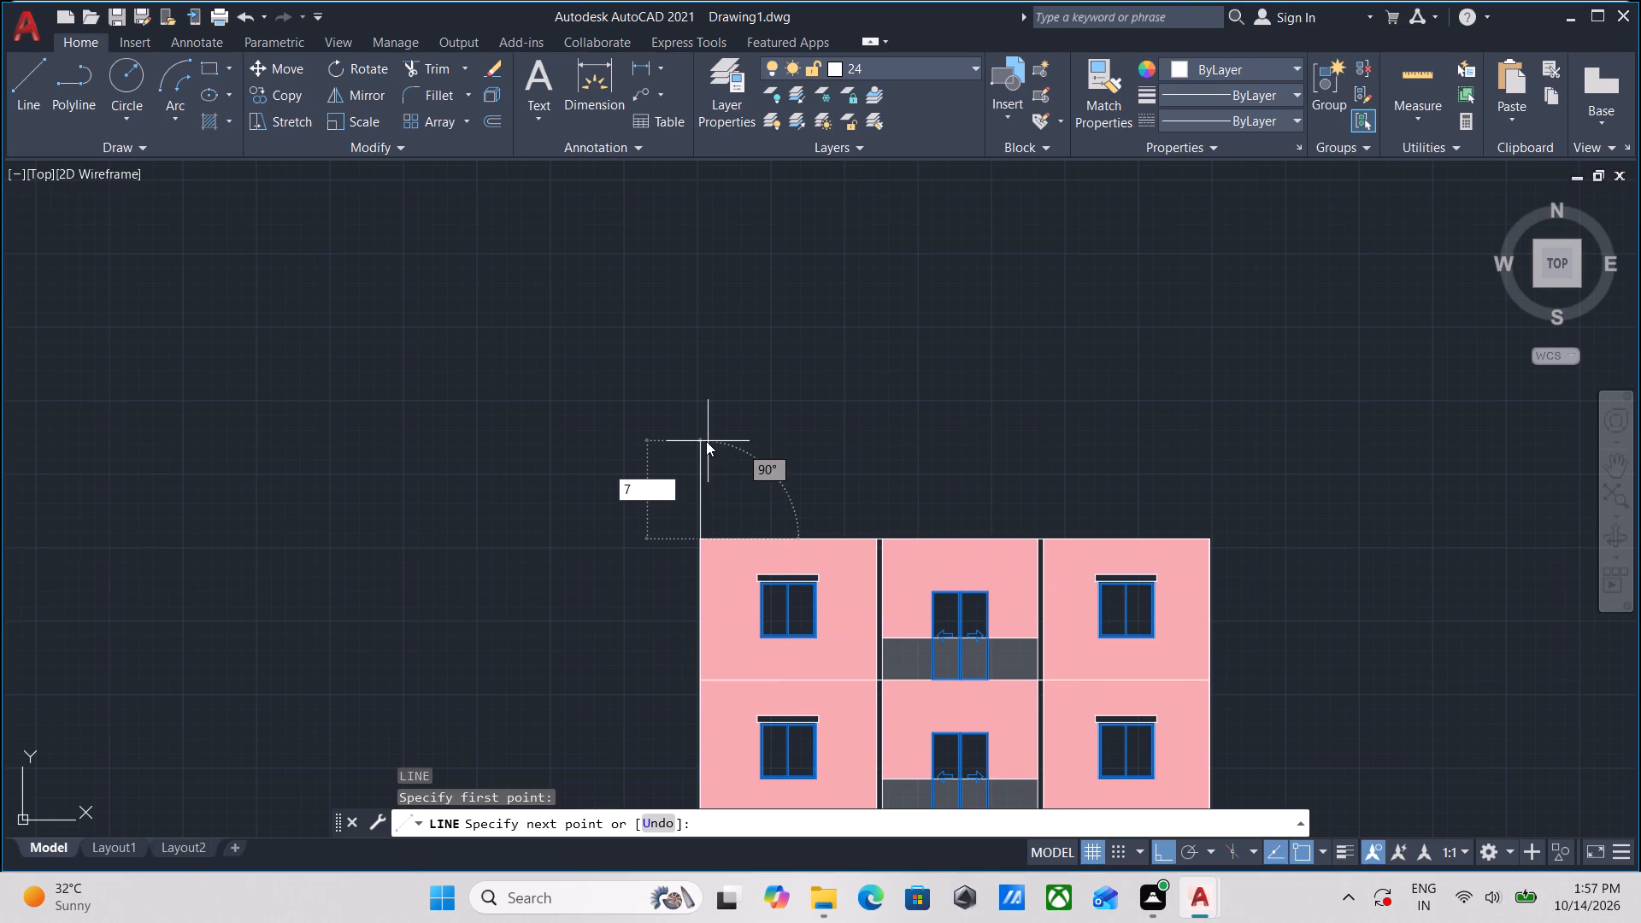
{"action": "key", "text": "apostrophe"}
{"action": "key", "text": "Return"}
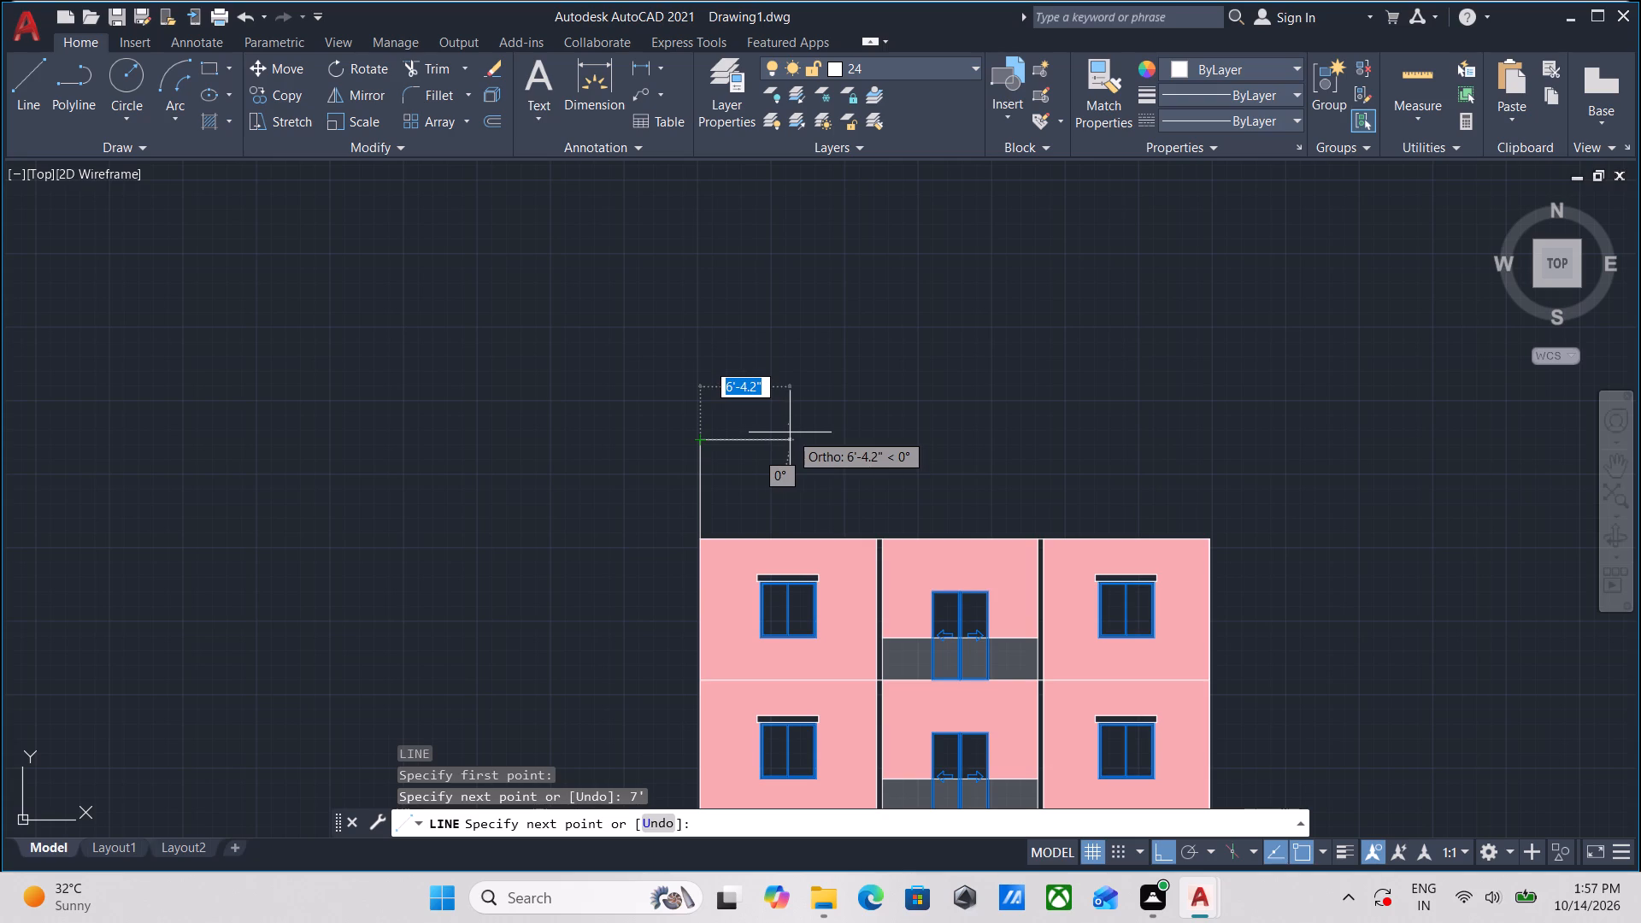
{"action": "type", "text": "6'"}
{"action": "key", "text": "Return"}
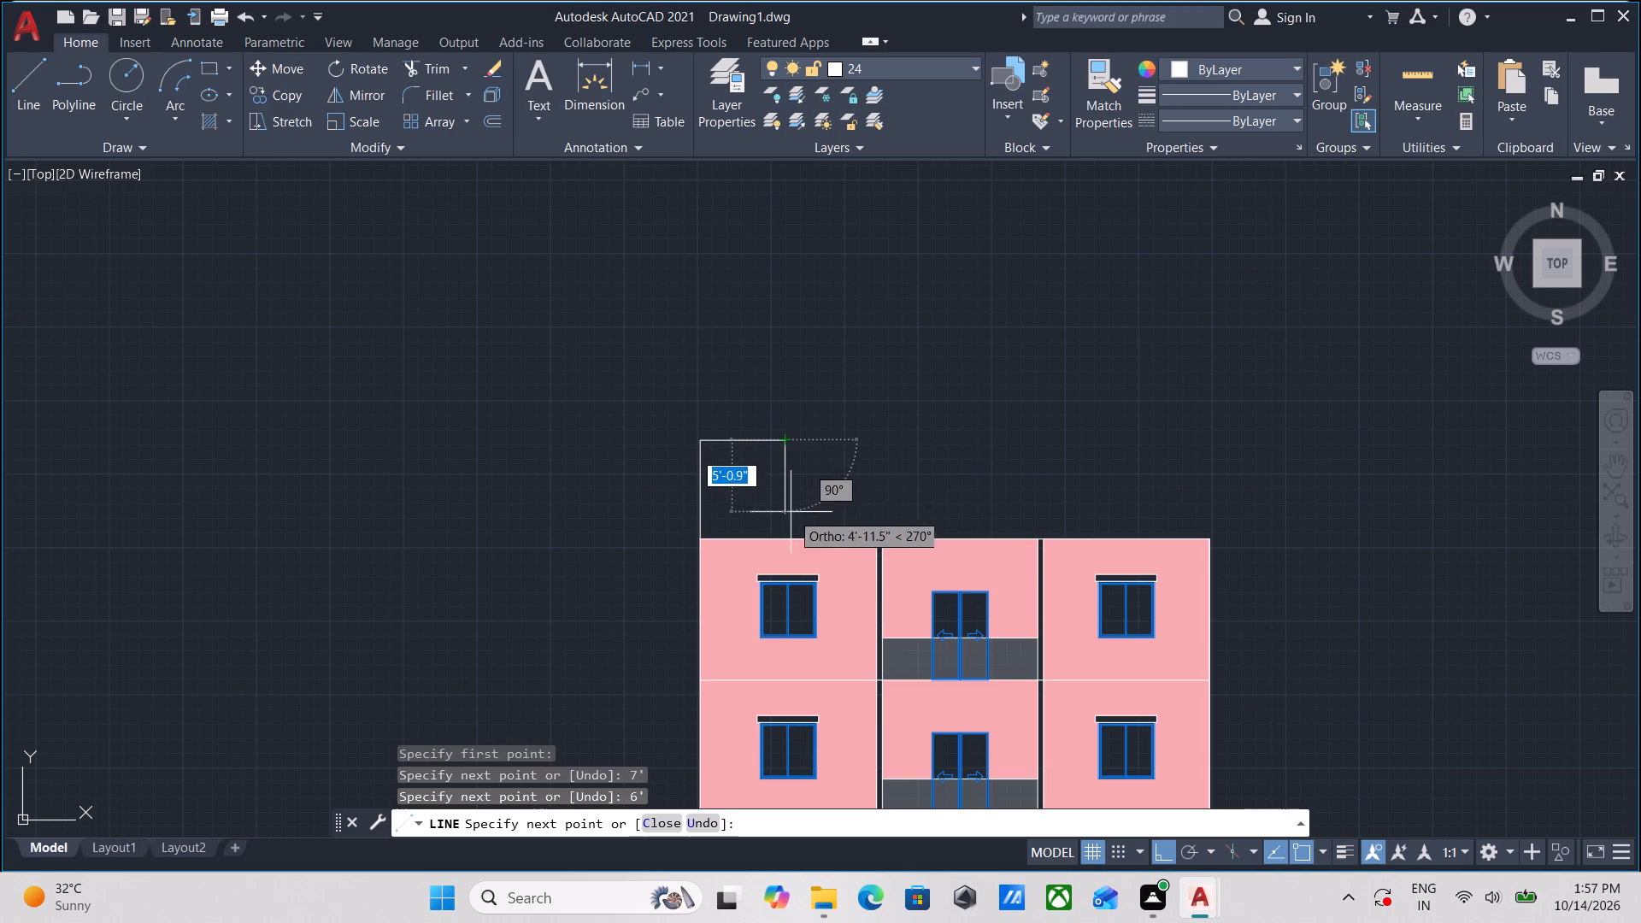
{"action": "left_click", "coordinate": [786, 538]}
{"action": "key", "text": "Escape"}
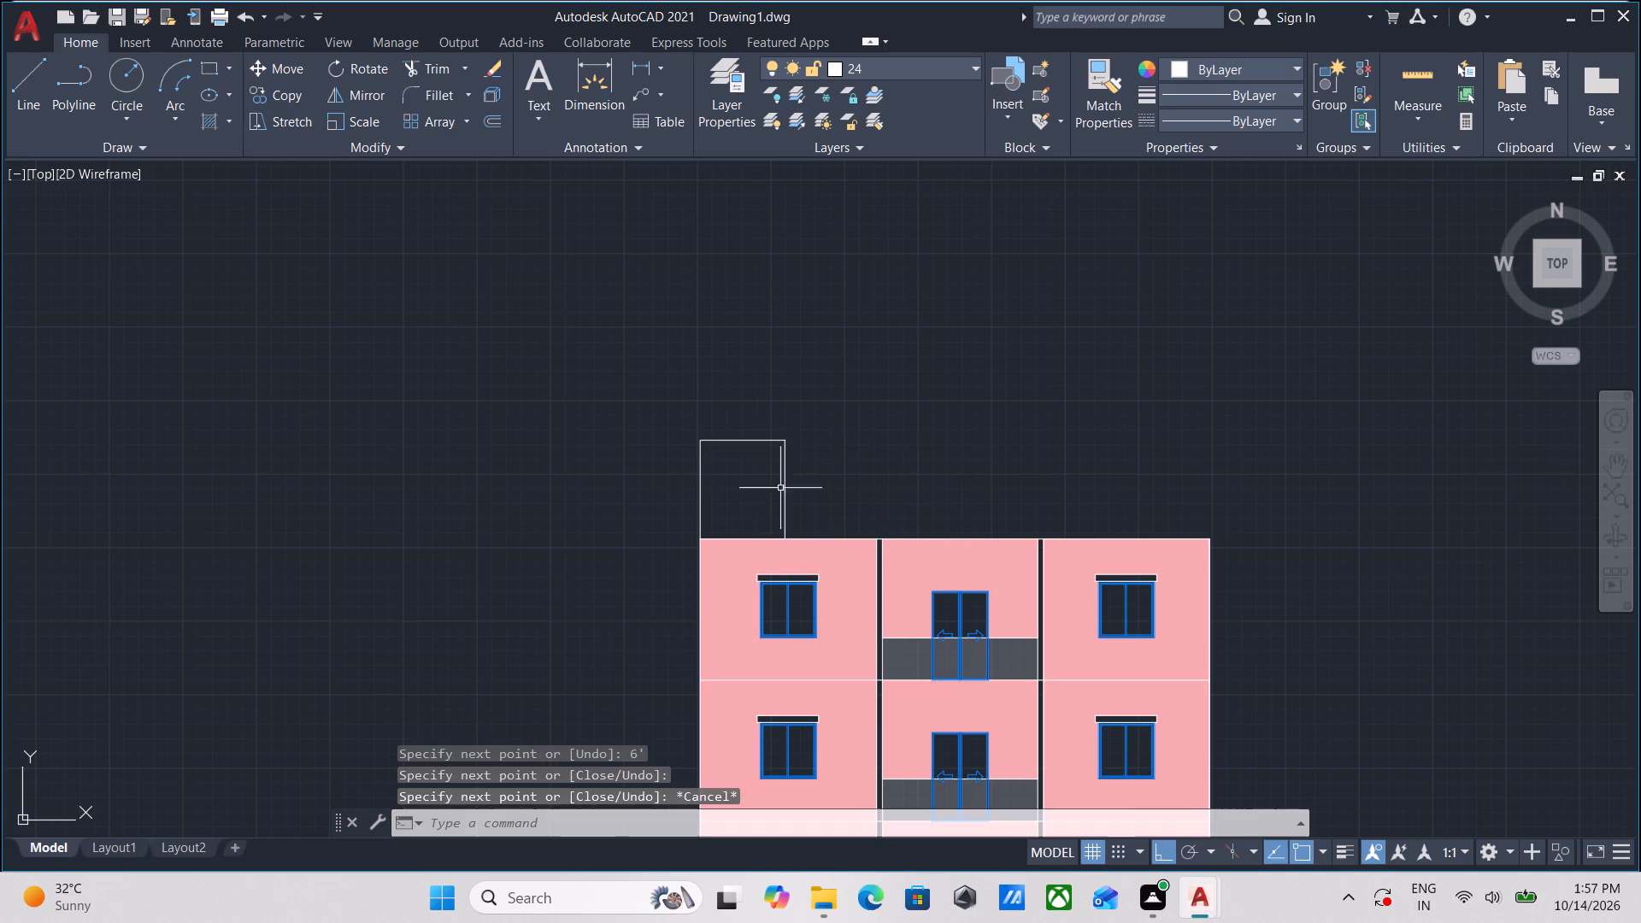
Draw a gable roof over the block with Ortho off, overhanging about 1'-4" on the right and 1'-2" on the left.
{"action": "middle_click_drag", "start_coordinate": [760, 456], "coordinate": [731, 563]}
{"action": "scroll", "coordinate": [688, 561], "scroll_direction": "up", "scroll_amount": 2}
{"action": "middle_click_drag", "start_coordinate": [702, 550], "coordinate": [699, 597]}
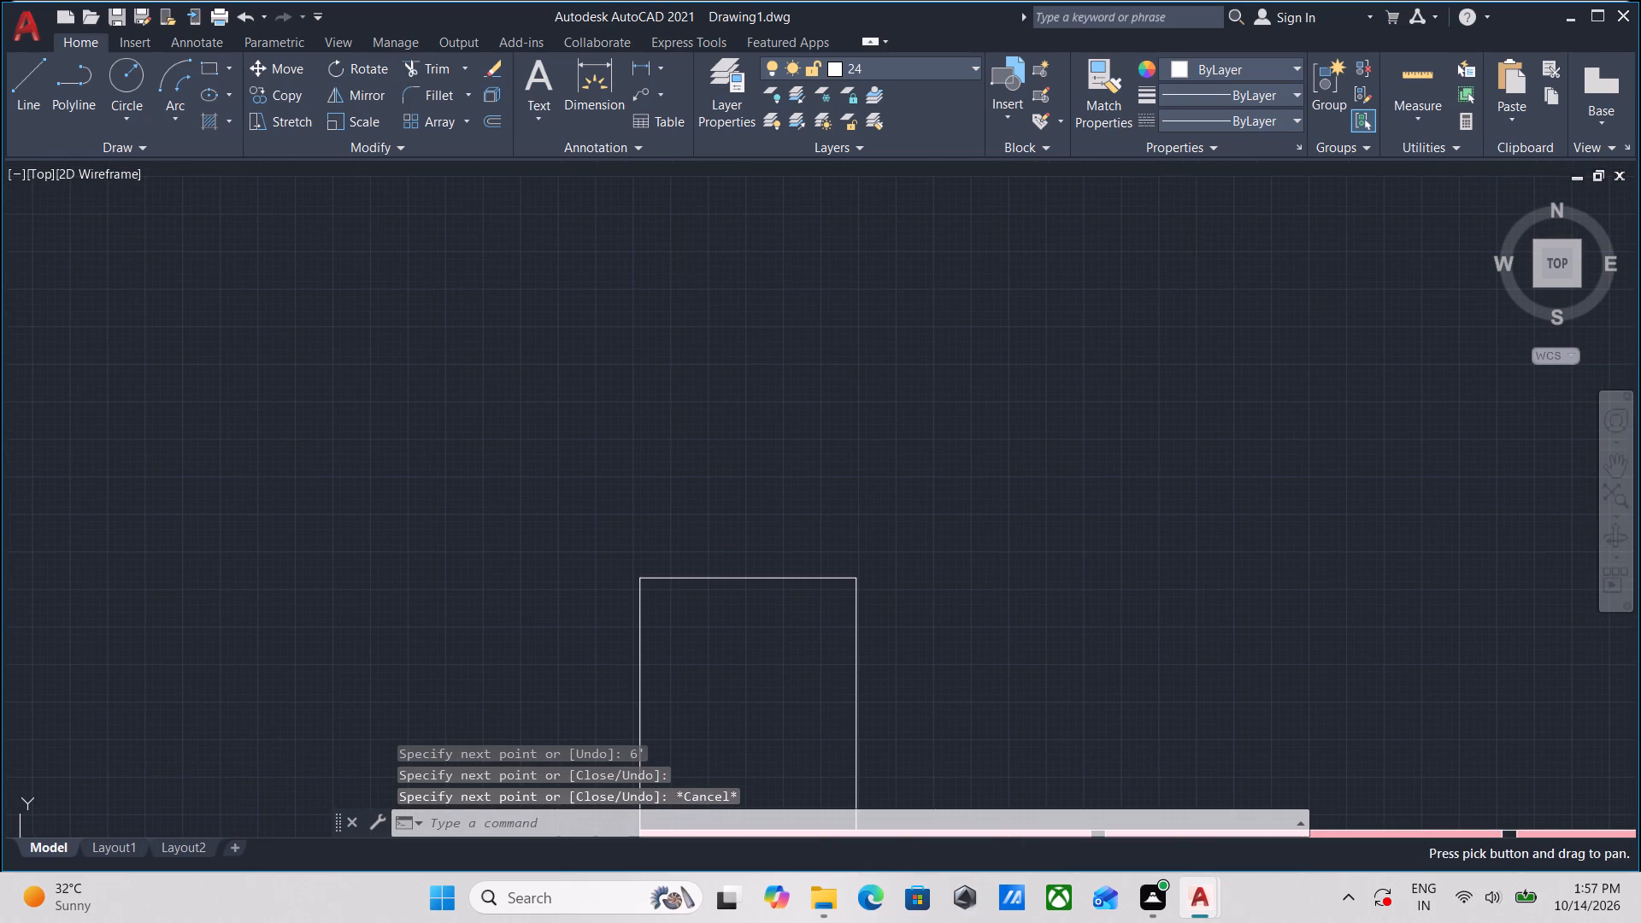
{"action": "key", "text": "l"}
{"action": "key", "text": "Return"}
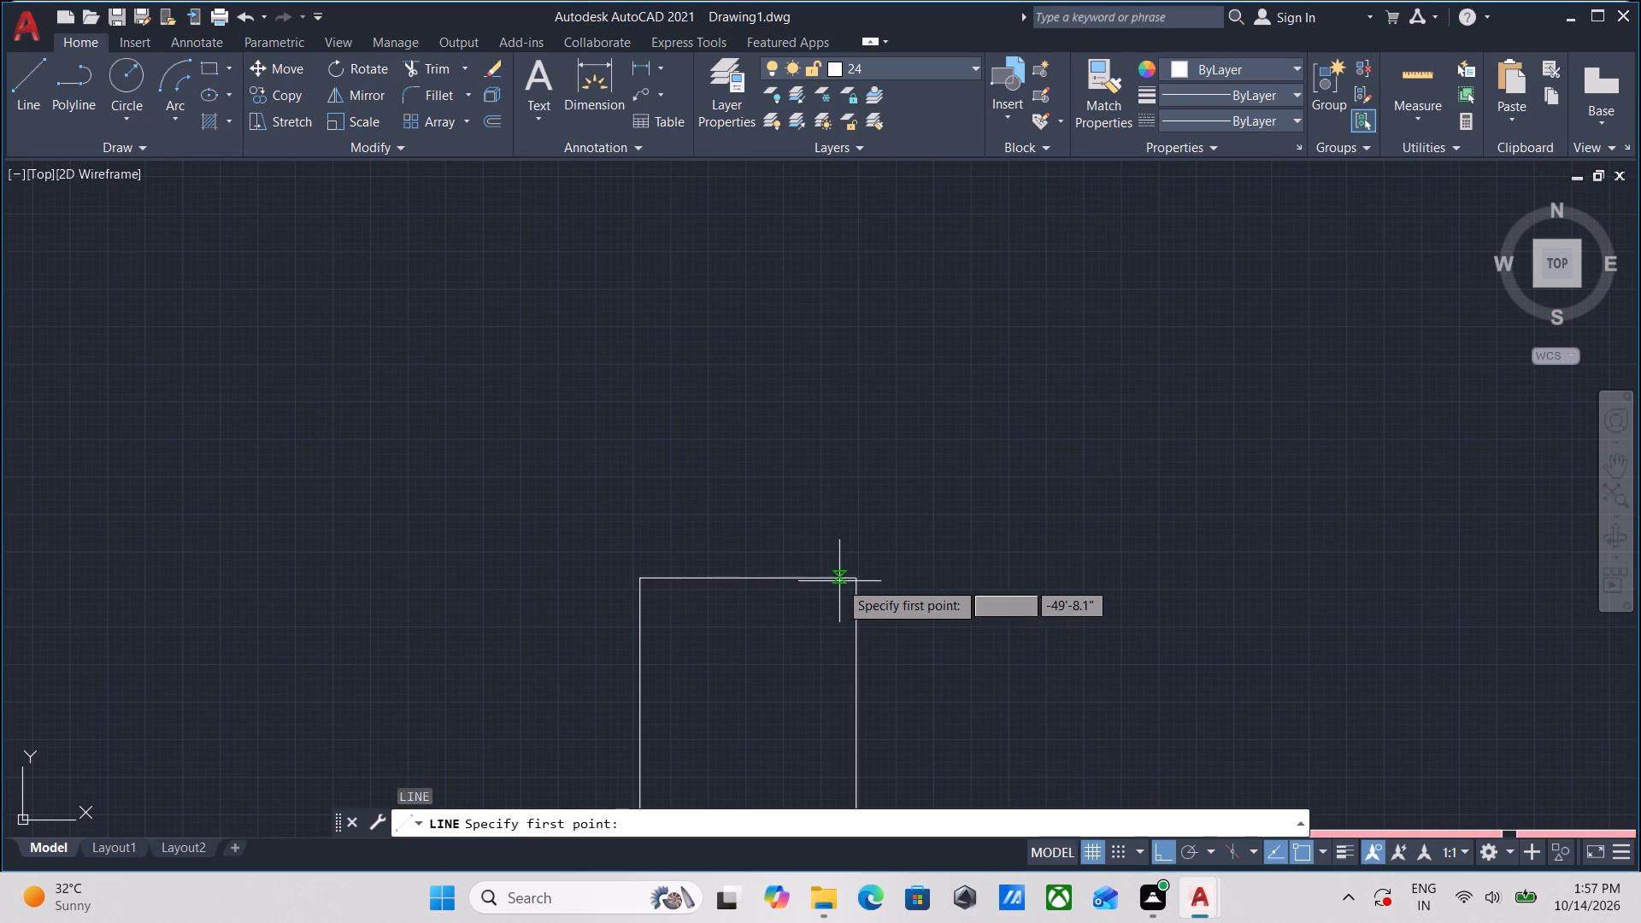
{"action": "left_click", "coordinate": [859, 579]}
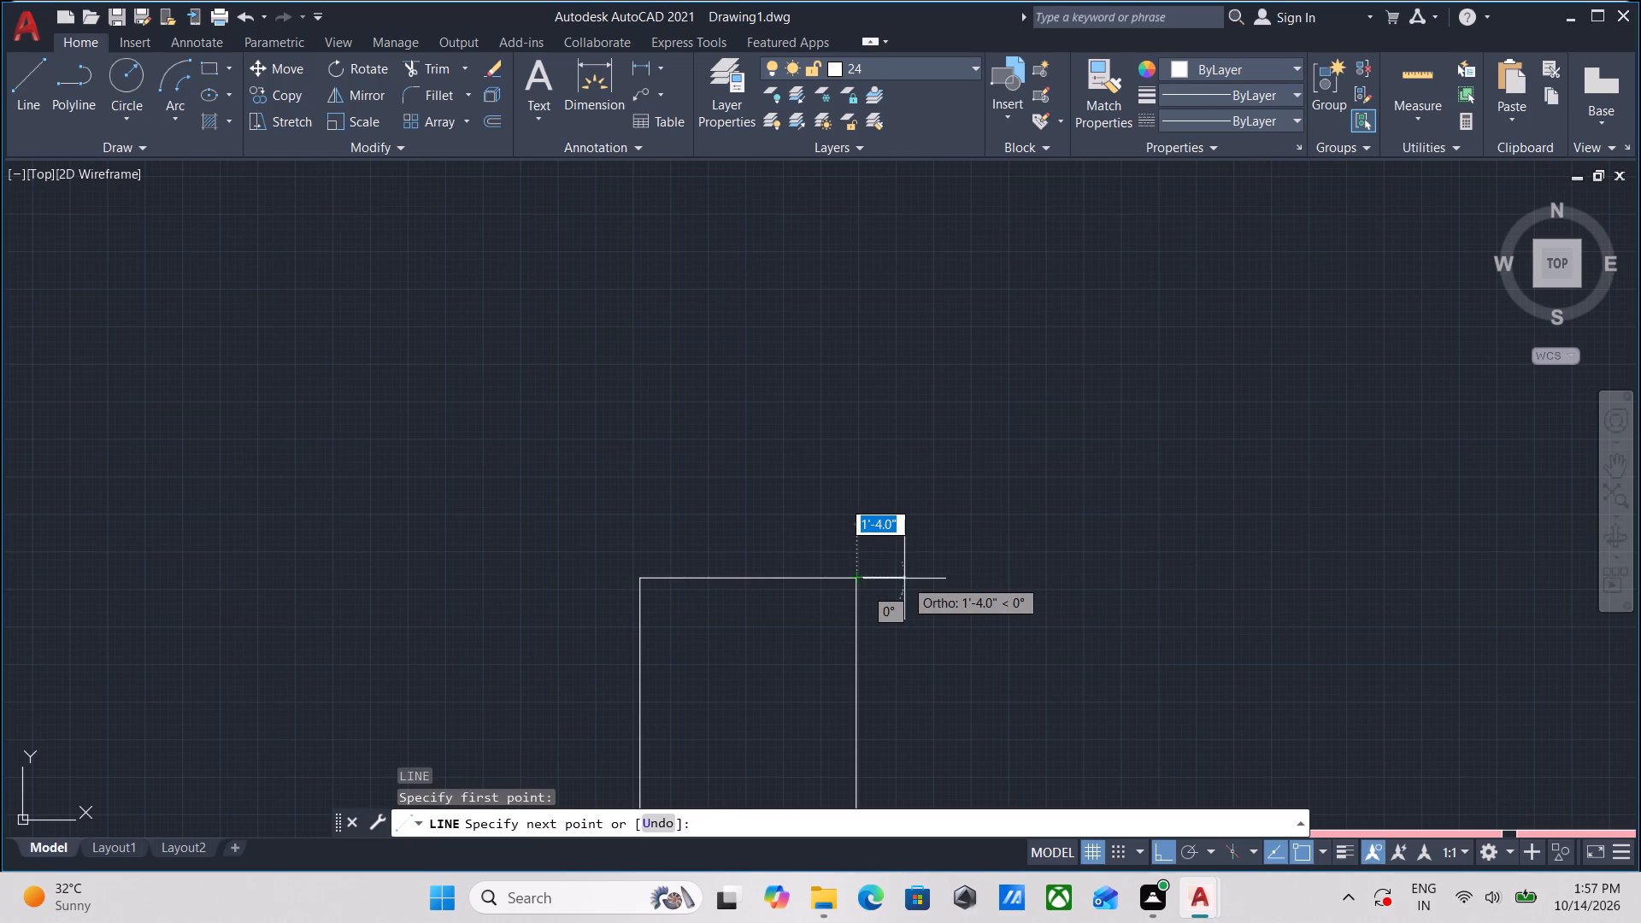
{"action": "left_click", "coordinate": [905, 579]}
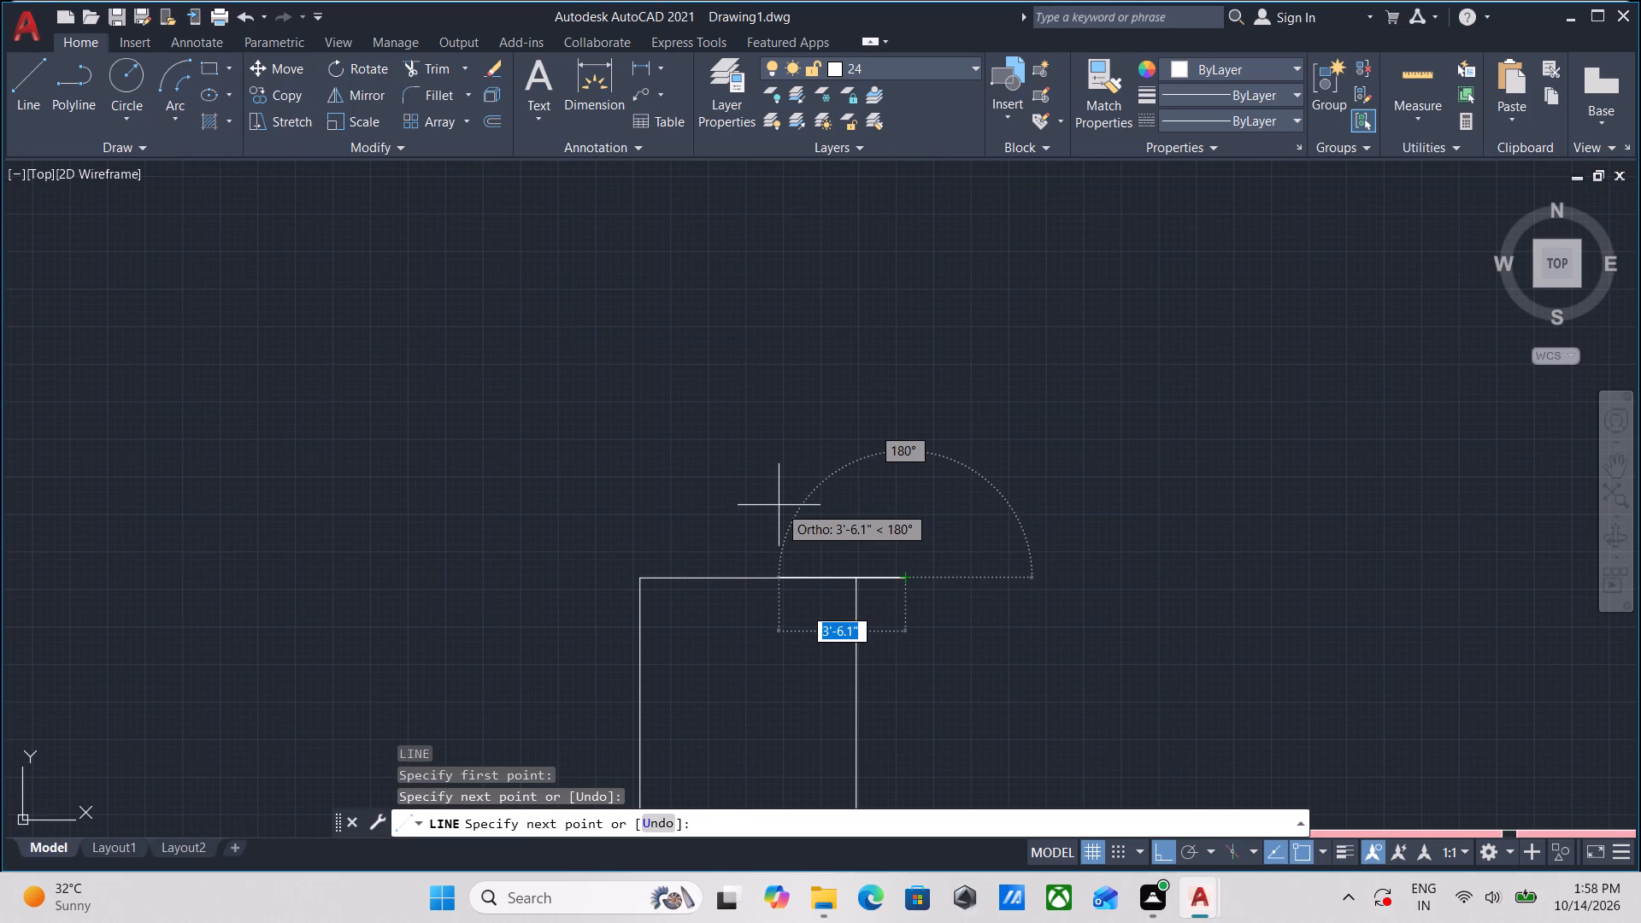
{"action": "key", "text": "F8"}
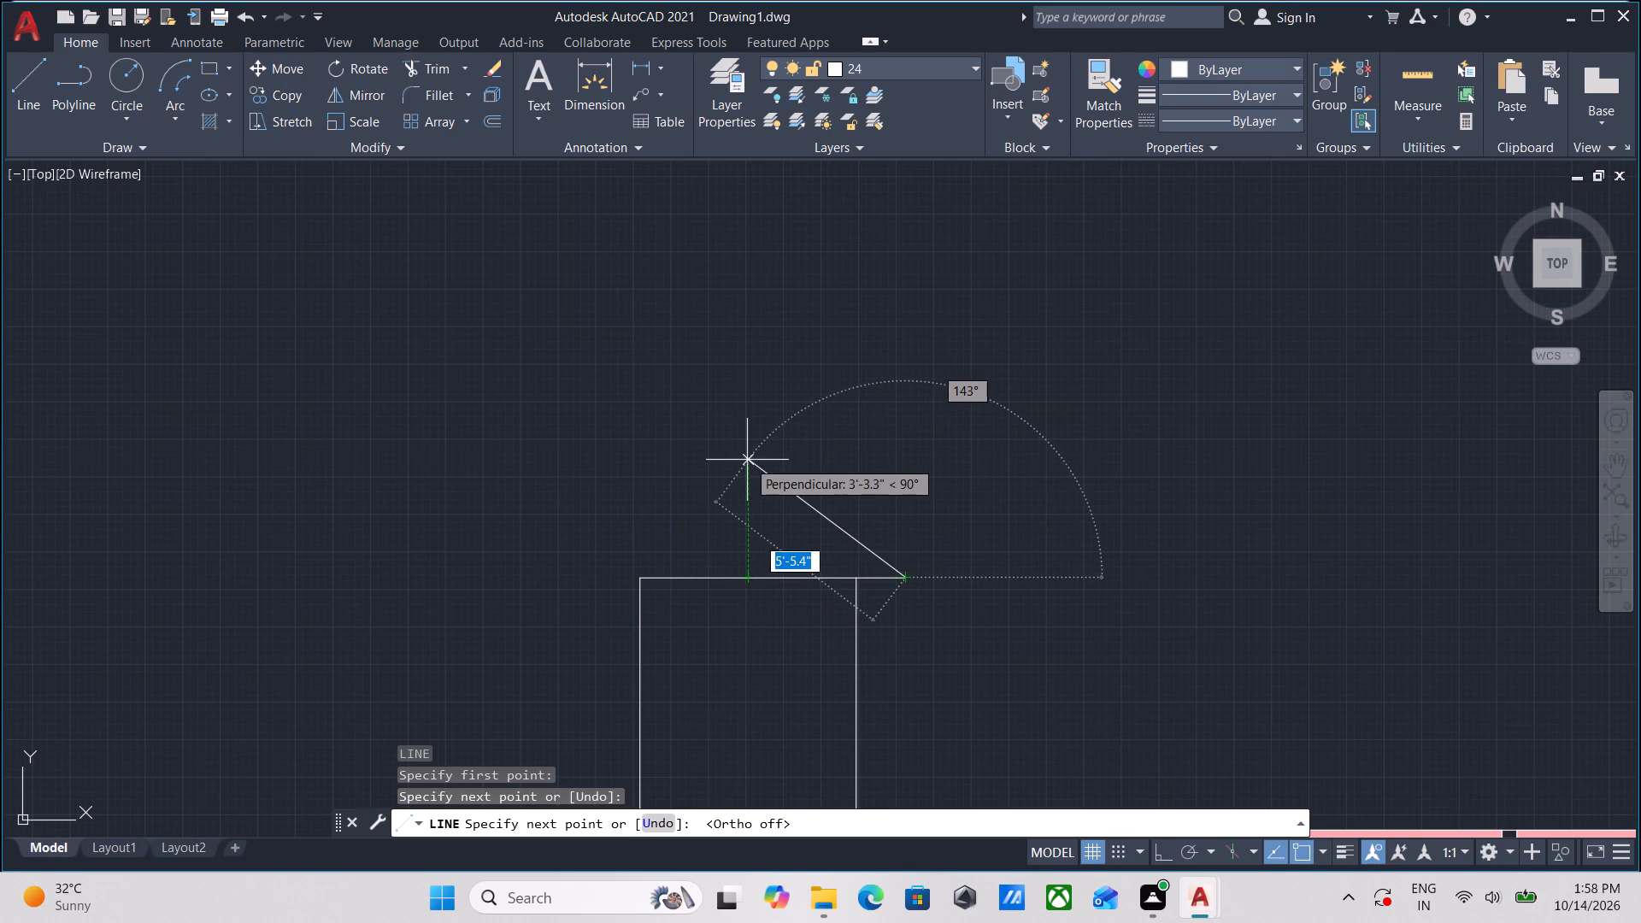
{"action": "left_click", "coordinate": [748, 456]}
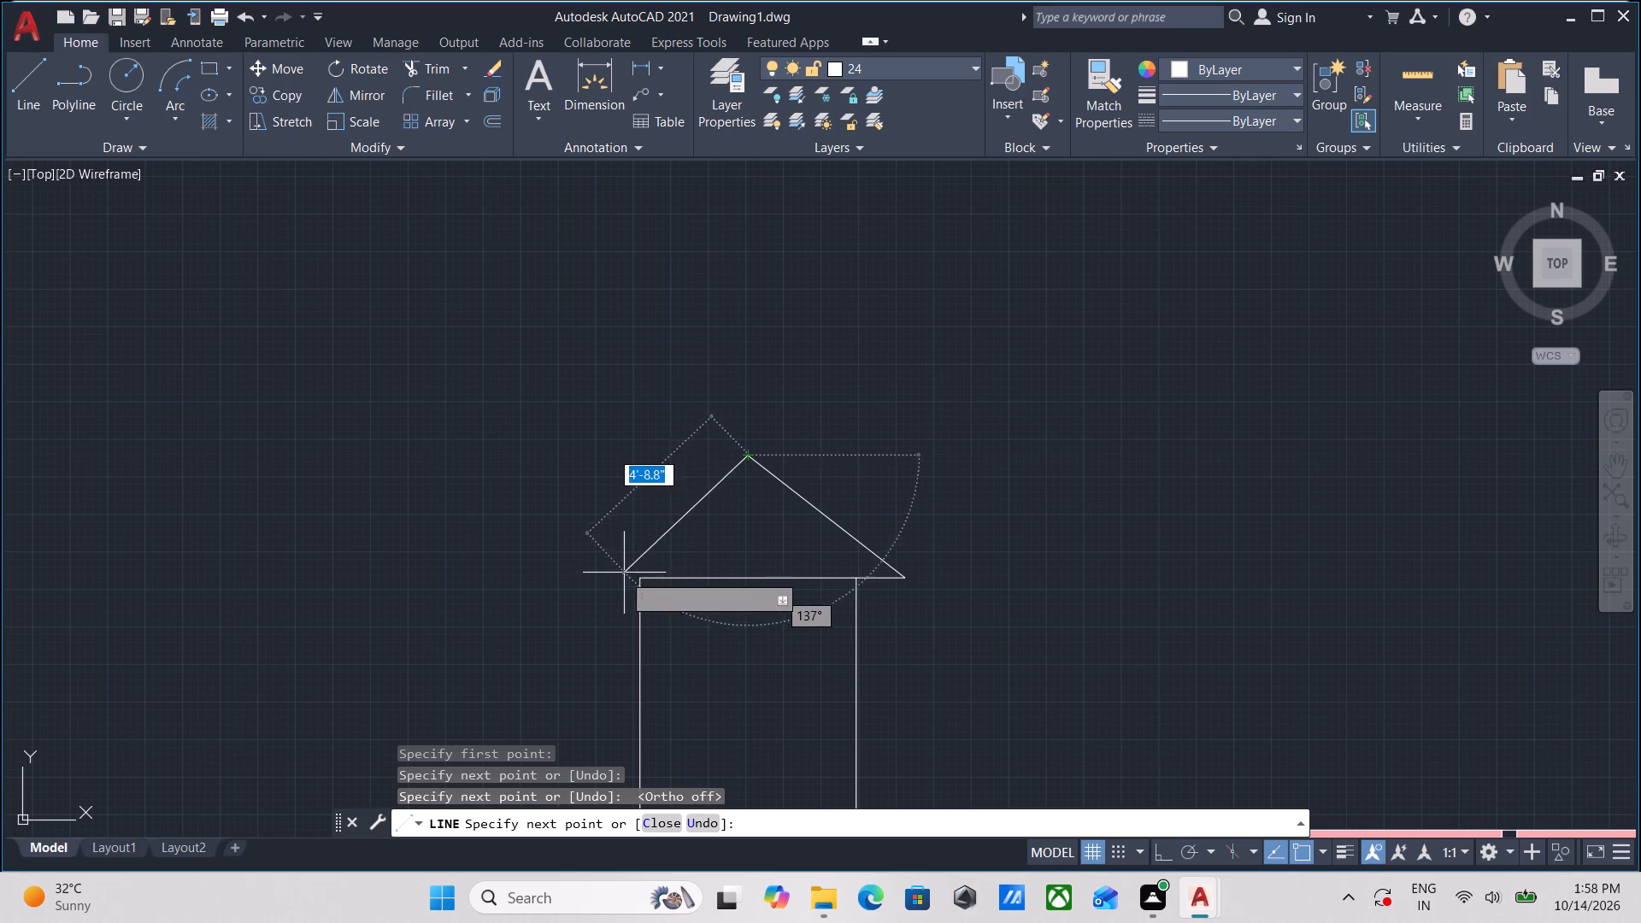
{"action": "left_click", "coordinate": [597, 579]}
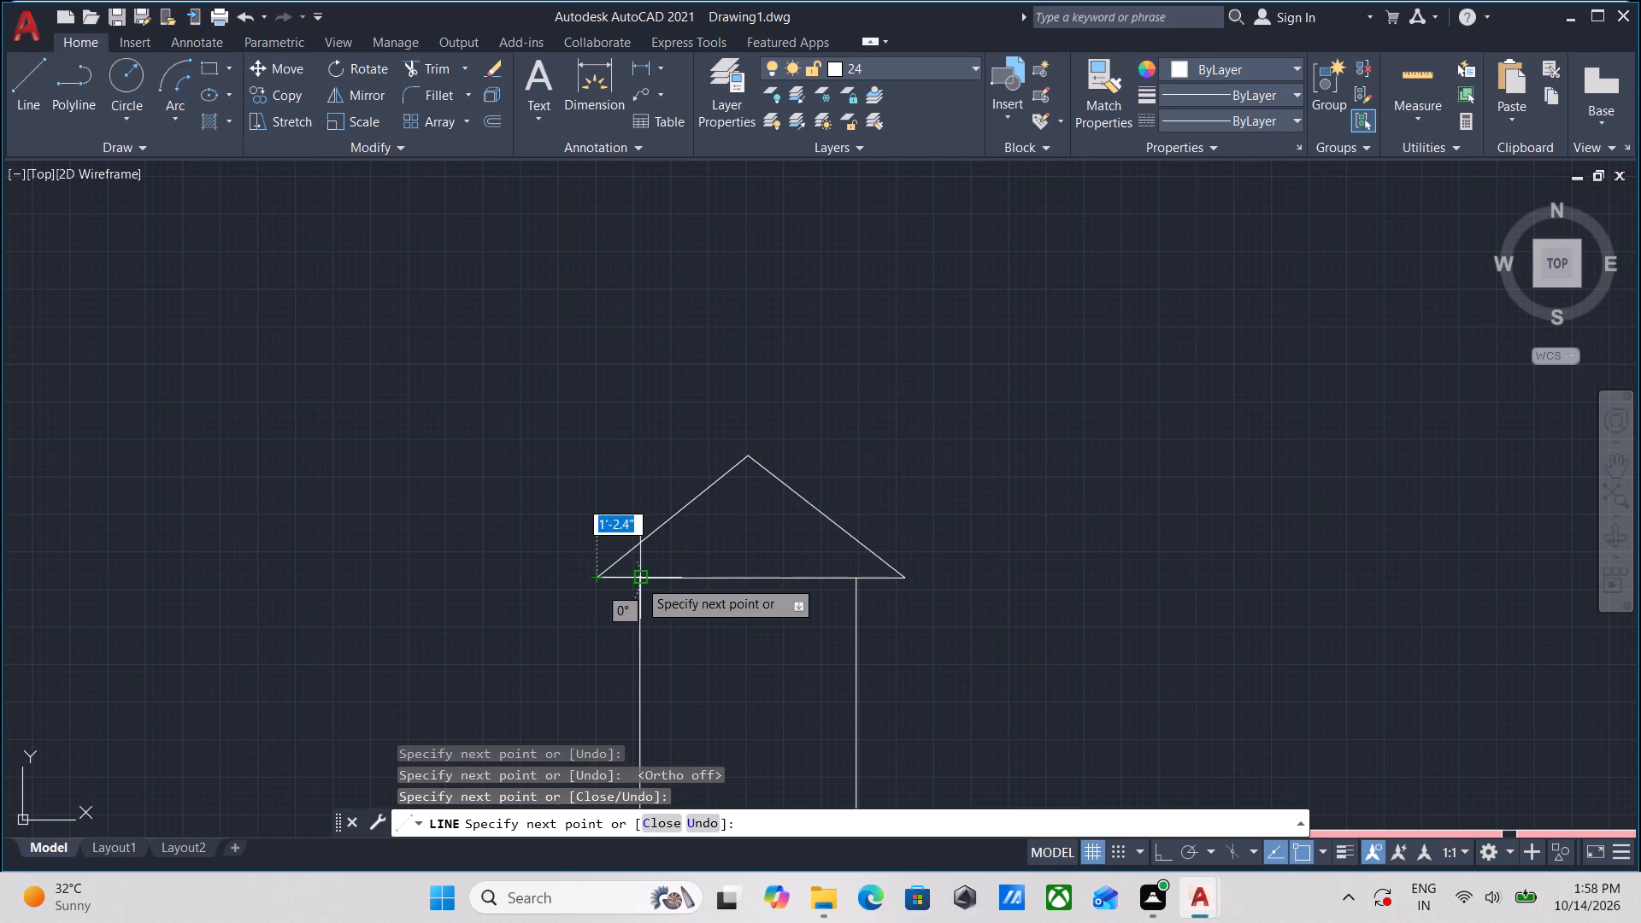
{"action": "left_click", "coordinate": [641, 579]}
{"action": "scroll", "coordinate": [641, 579], "scroll_direction": "down", "scroll_amount": 1}
{"action": "key", "text": "Escape"}
{"action": "scroll", "coordinate": [644, 580], "scroll_direction": "down", "scroll_amount": 1}
{"action": "middle_click_drag", "start_coordinate": [644, 580], "coordinate": [722, 414]}
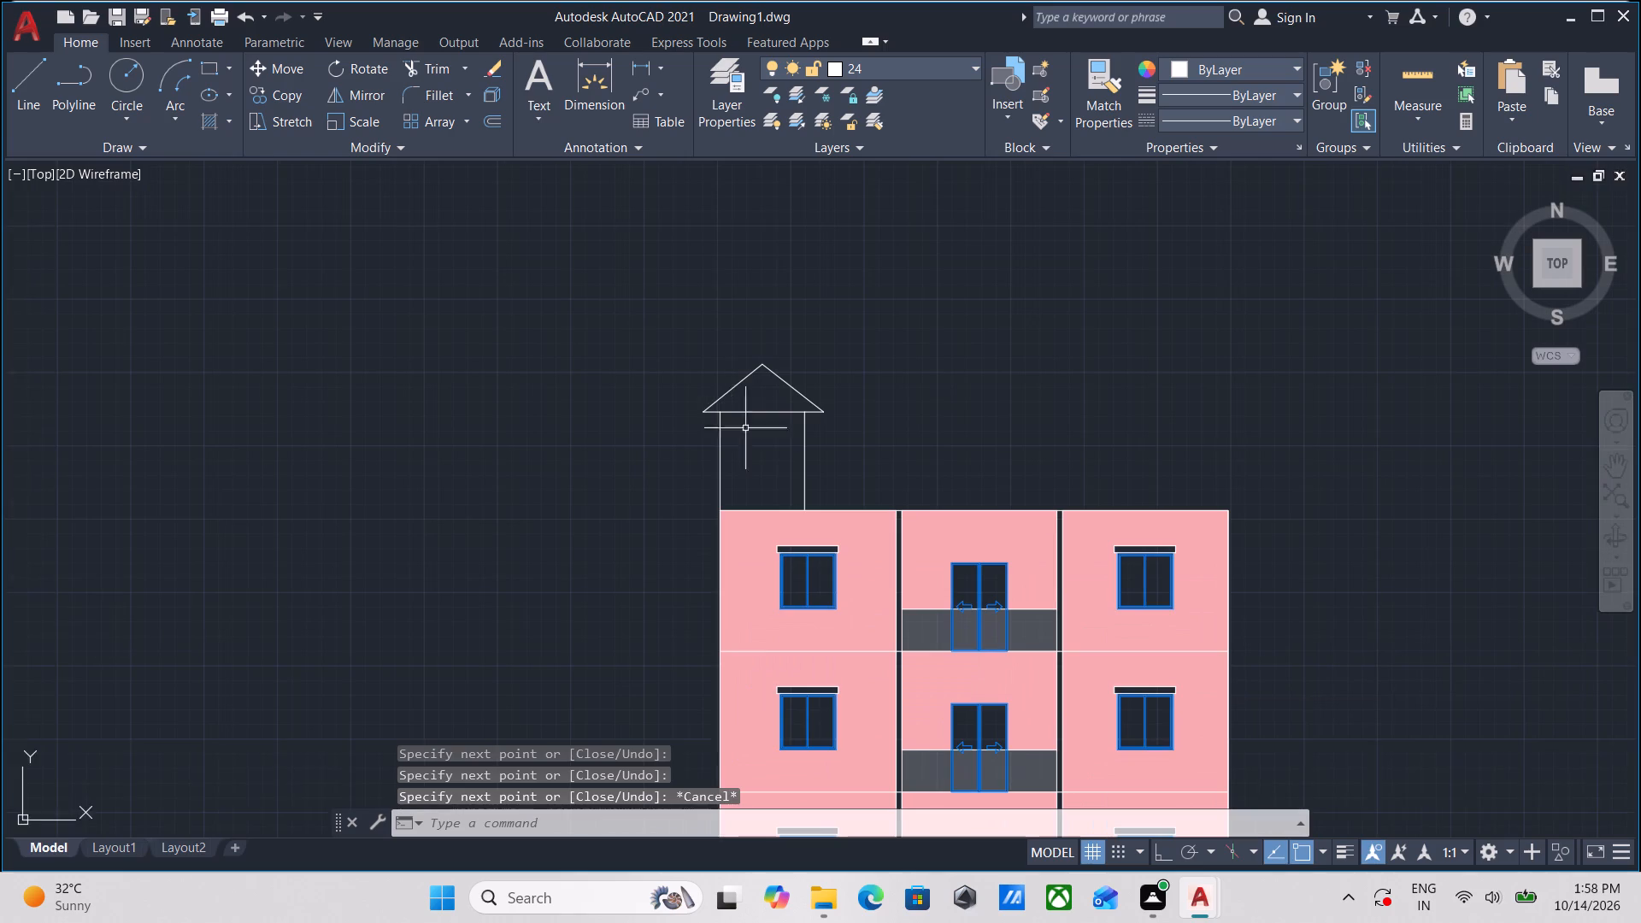
{"action": "scroll", "coordinate": [768, 472], "scroll_direction": "down", "scroll_amount": 1}
{"action": "middle_click_drag", "start_coordinate": [768, 472], "coordinate": [774, 420]}
{"action": "scroll", "coordinate": [783, 476], "scroll_direction": "up", "scroll_amount": 1}
{"action": "middle_click_drag", "start_coordinate": [783, 478], "coordinate": [748, 565]}
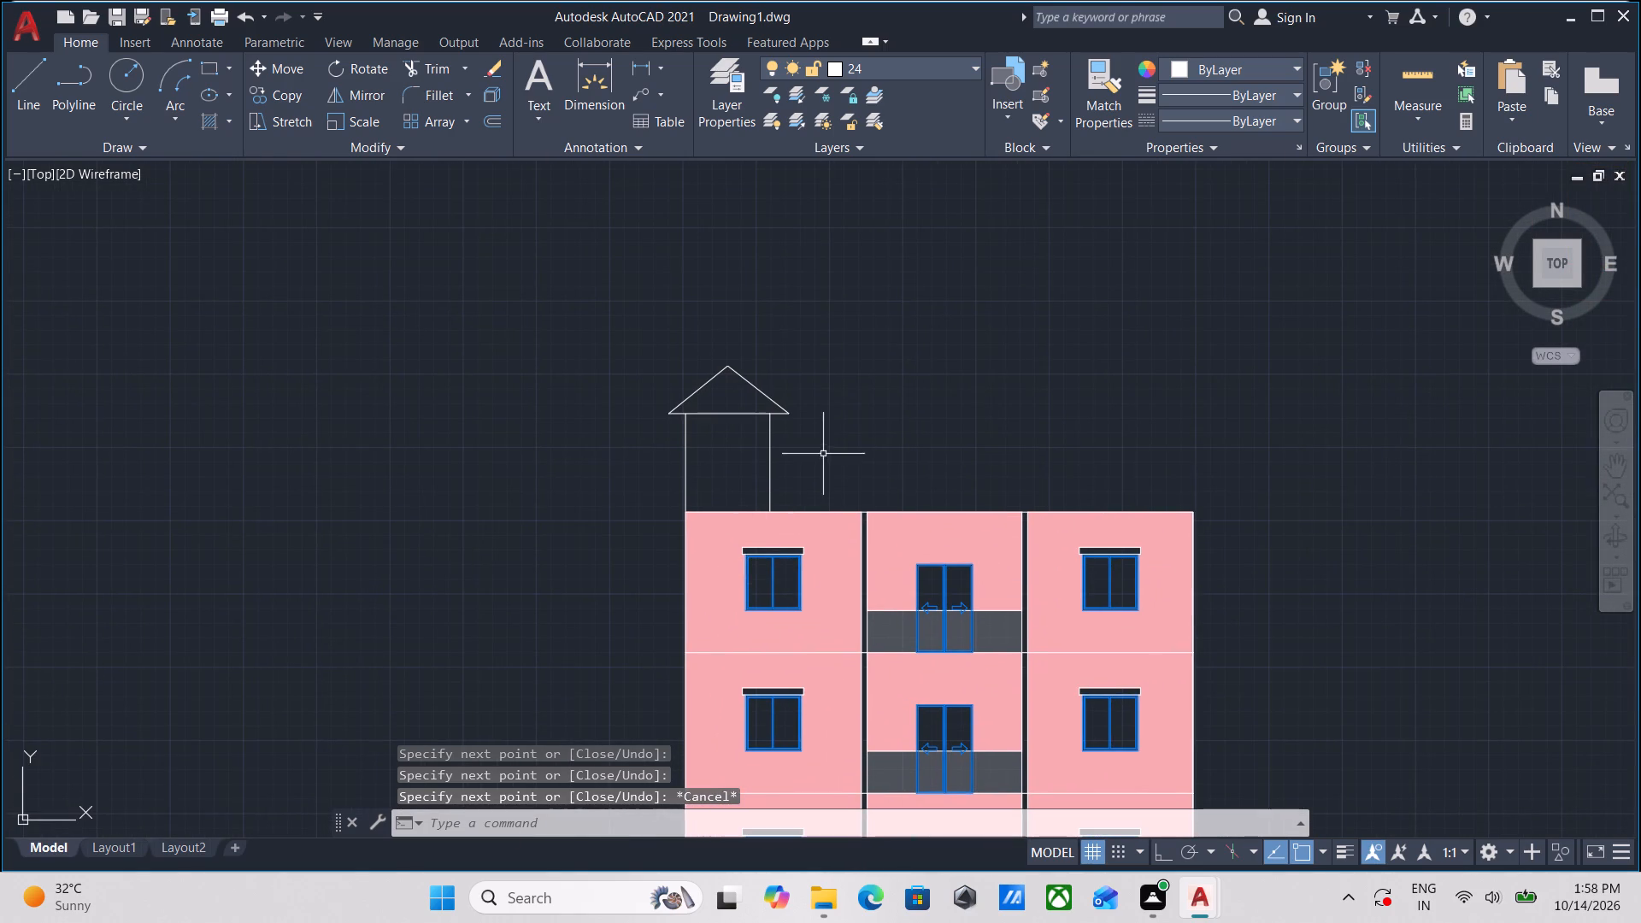
Fill the roof-top block with a solid hatch in pink 247,171,174 and finish the hatch.
{"action": "key", "text": "h"}
{"action": "key", "text": "Return"}
{"action": "left_click", "coordinate": [735, 458]}
{"action": "scroll", "coordinate": [885, 411], "scroll_direction": "down", "scroll_amount": 1}
{"action": "middle_click_drag", "start_coordinate": [887, 410], "coordinate": [946, 344]}
{"action": "scroll", "coordinate": [1013, 335], "scroll_direction": "down", "scroll_amount": 1}
{"action": "middle_click_drag", "start_coordinate": [1013, 335], "coordinate": [976, 386]}
{"action": "left_click", "coordinate": [1277, 100]}
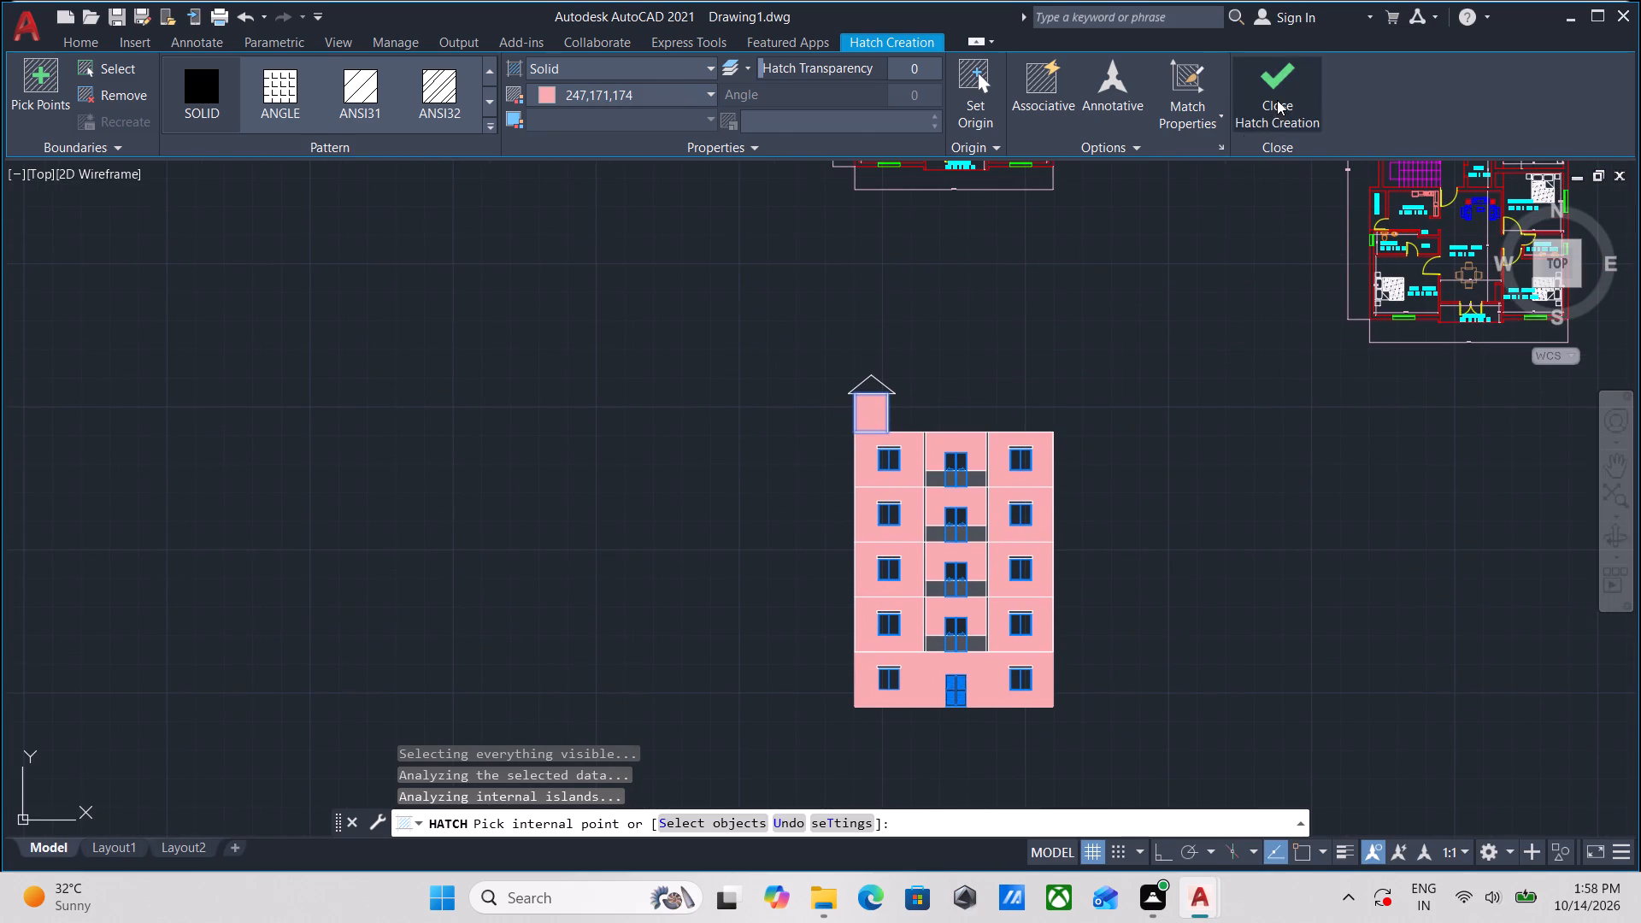
Examine the hatched elevation with its roof-top block and its placement relative to the surrounding floor plans.
{"action": "scroll", "coordinate": [970, 392], "scroll_direction": "up", "scroll_amount": 2}
{"action": "scroll", "coordinate": [970, 392], "scroll_direction": "down", "scroll_amount": 1}
{"action": "middle_click_drag", "start_coordinate": [970, 392], "coordinate": [718, 282]}
{"action": "scroll", "coordinate": [690, 315], "scroll_direction": "down", "scroll_amount": 2}
{"action": "middle_click_drag", "start_coordinate": [713, 317], "coordinate": [532, 386]}
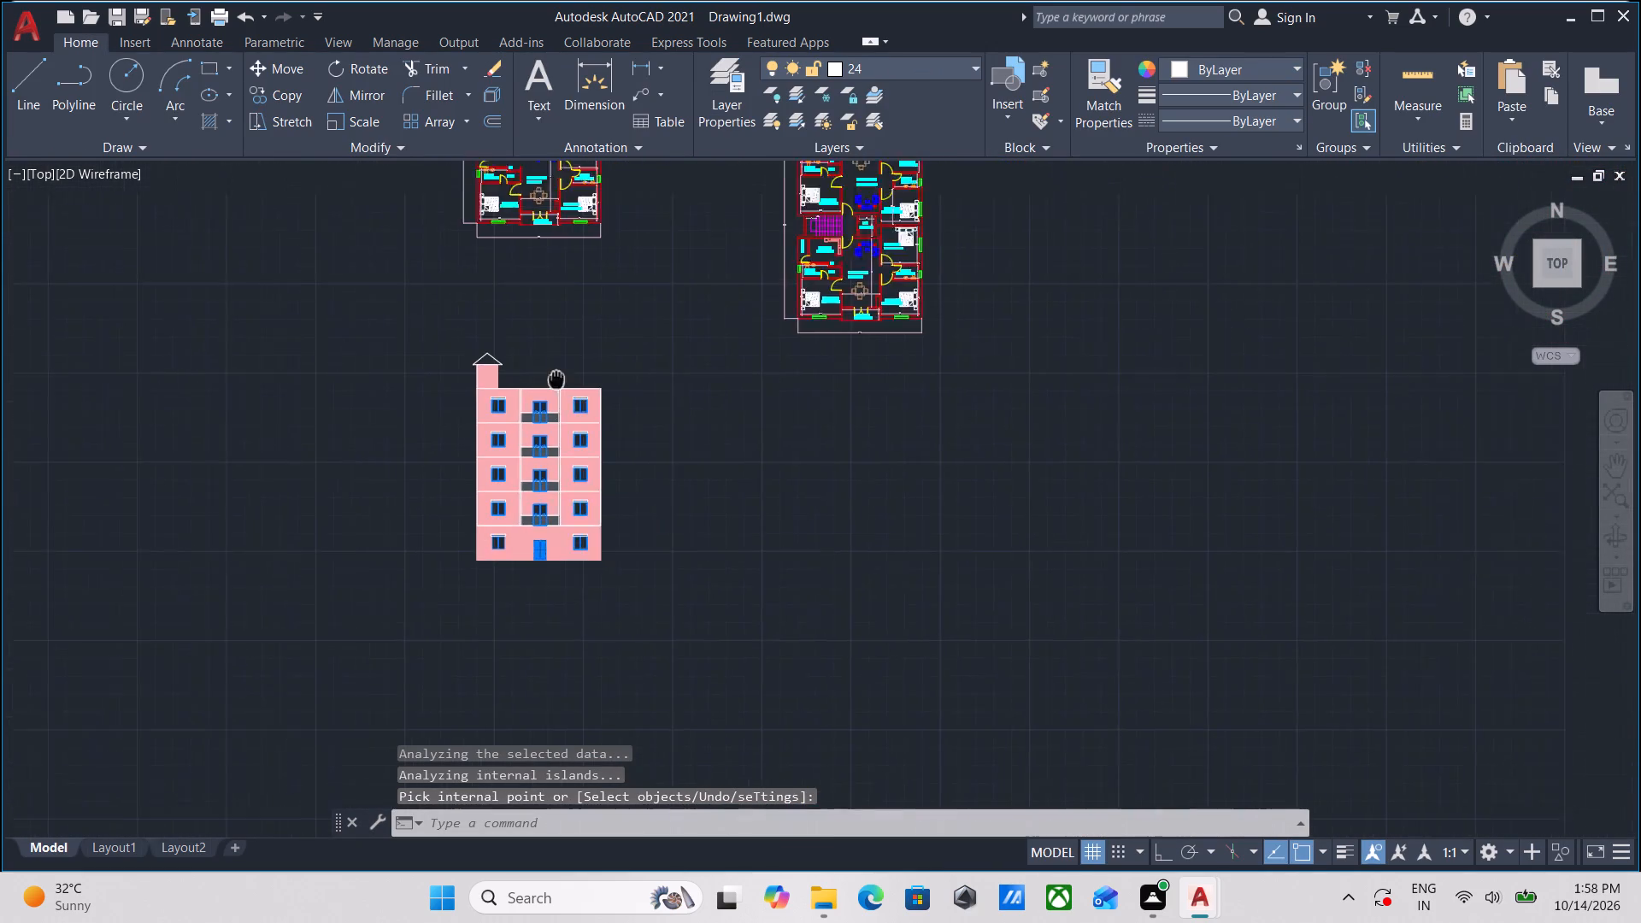
{"action": "middle_click_drag", "start_coordinate": [532, 386], "coordinate": [422, 426]}
{"action": "scroll", "coordinate": [418, 441], "scroll_direction": "up", "scroll_amount": 2}
{"action": "middle_click_drag", "start_coordinate": [318, 361], "coordinate": [468, 503]}
{"action": "scroll", "coordinate": [505, 494], "scroll_direction": "down", "scroll_amount": 1}
{"action": "middle_click_drag", "start_coordinate": [546, 479], "coordinate": [588, 469]}
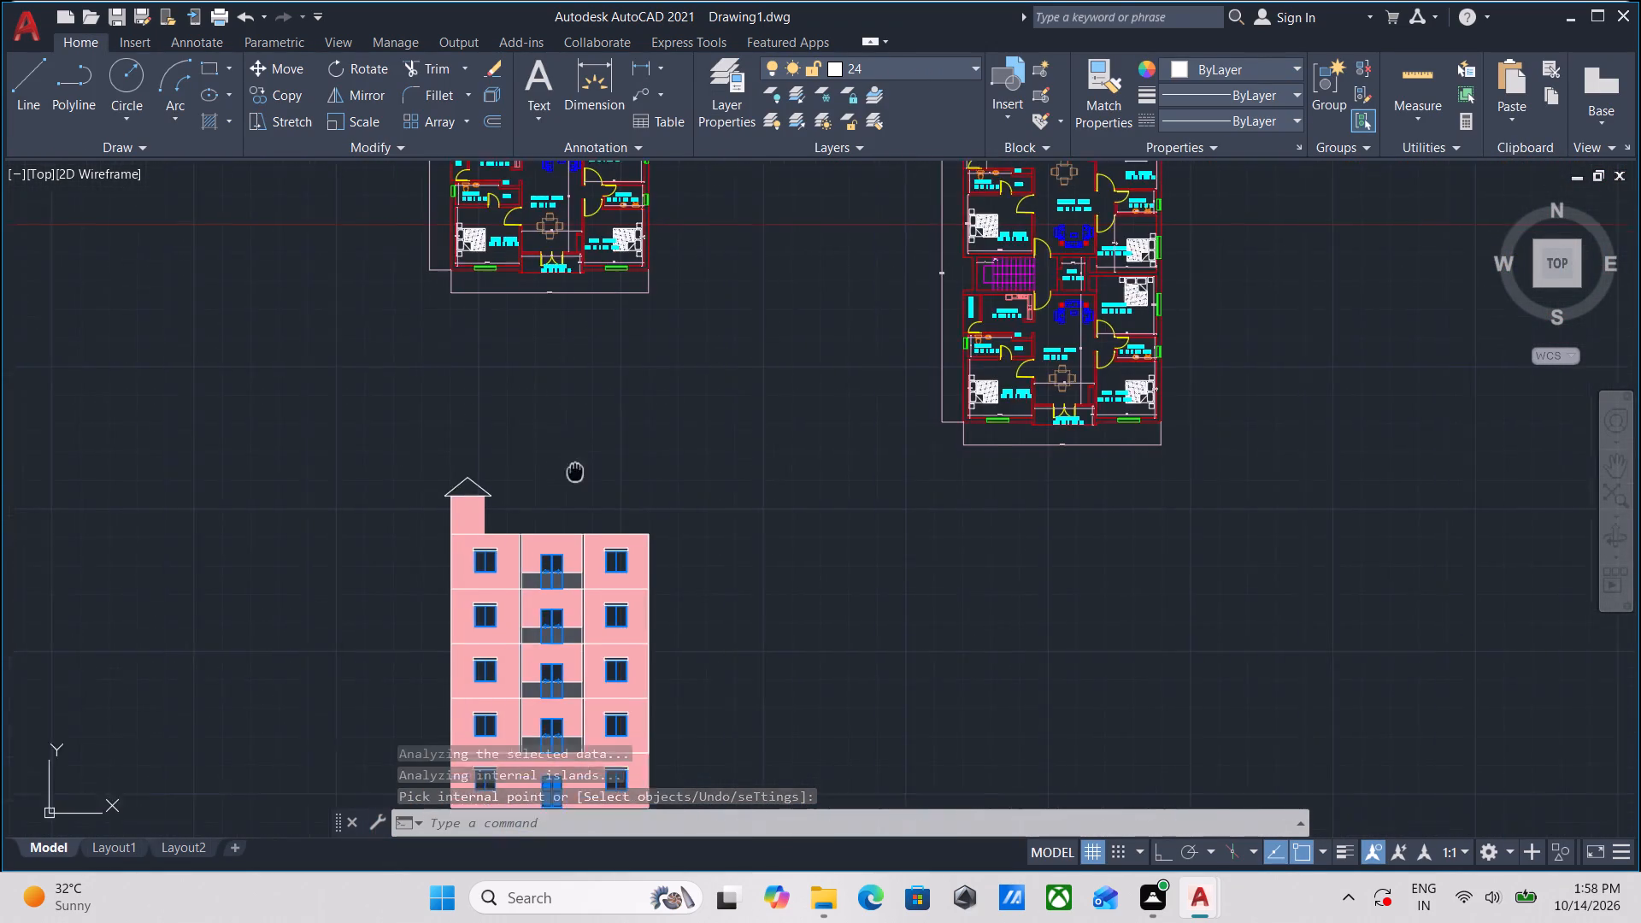
{"action": "scroll", "coordinate": [614, 463], "scroll_direction": "down", "scroll_amount": 1}
{"action": "middle_click_drag", "start_coordinate": [588, 469], "coordinate": [703, 456]}
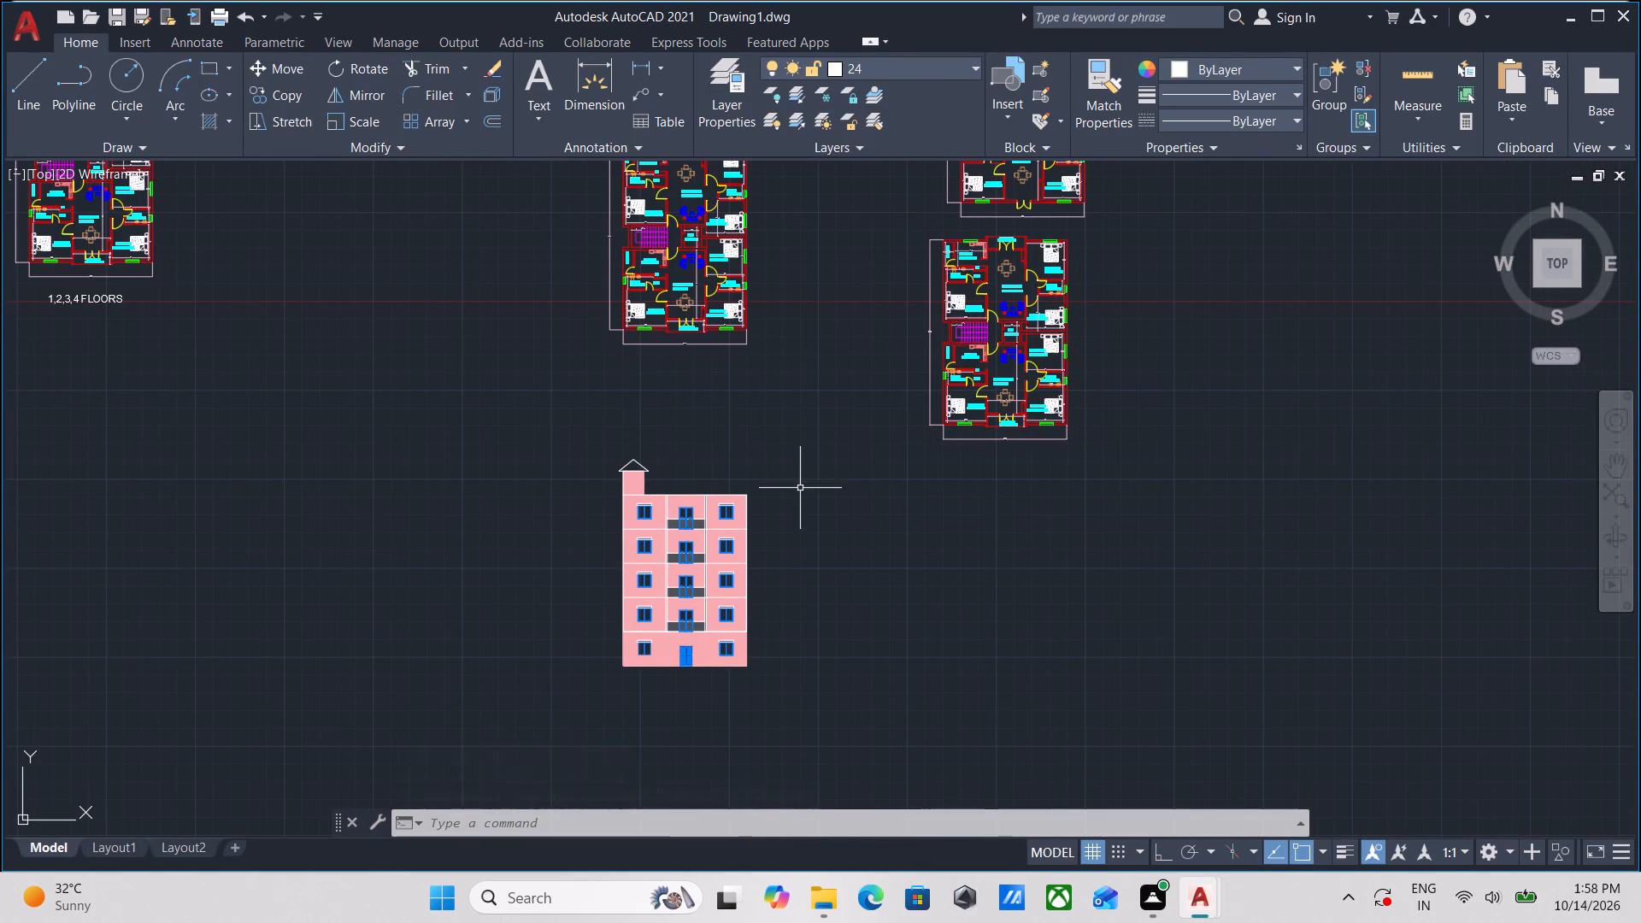
{"action": "scroll", "coordinate": [800, 488], "scroll_direction": "up", "scroll_amount": 1}
{"action": "middle_click_drag", "start_coordinate": [800, 488], "coordinate": [809, 566]}
{"action": "scroll", "coordinate": [781, 508], "scroll_direction": "down", "scroll_amount": 1}
{"action": "middle_click_drag", "start_coordinate": [781, 508], "coordinate": [795, 550]}
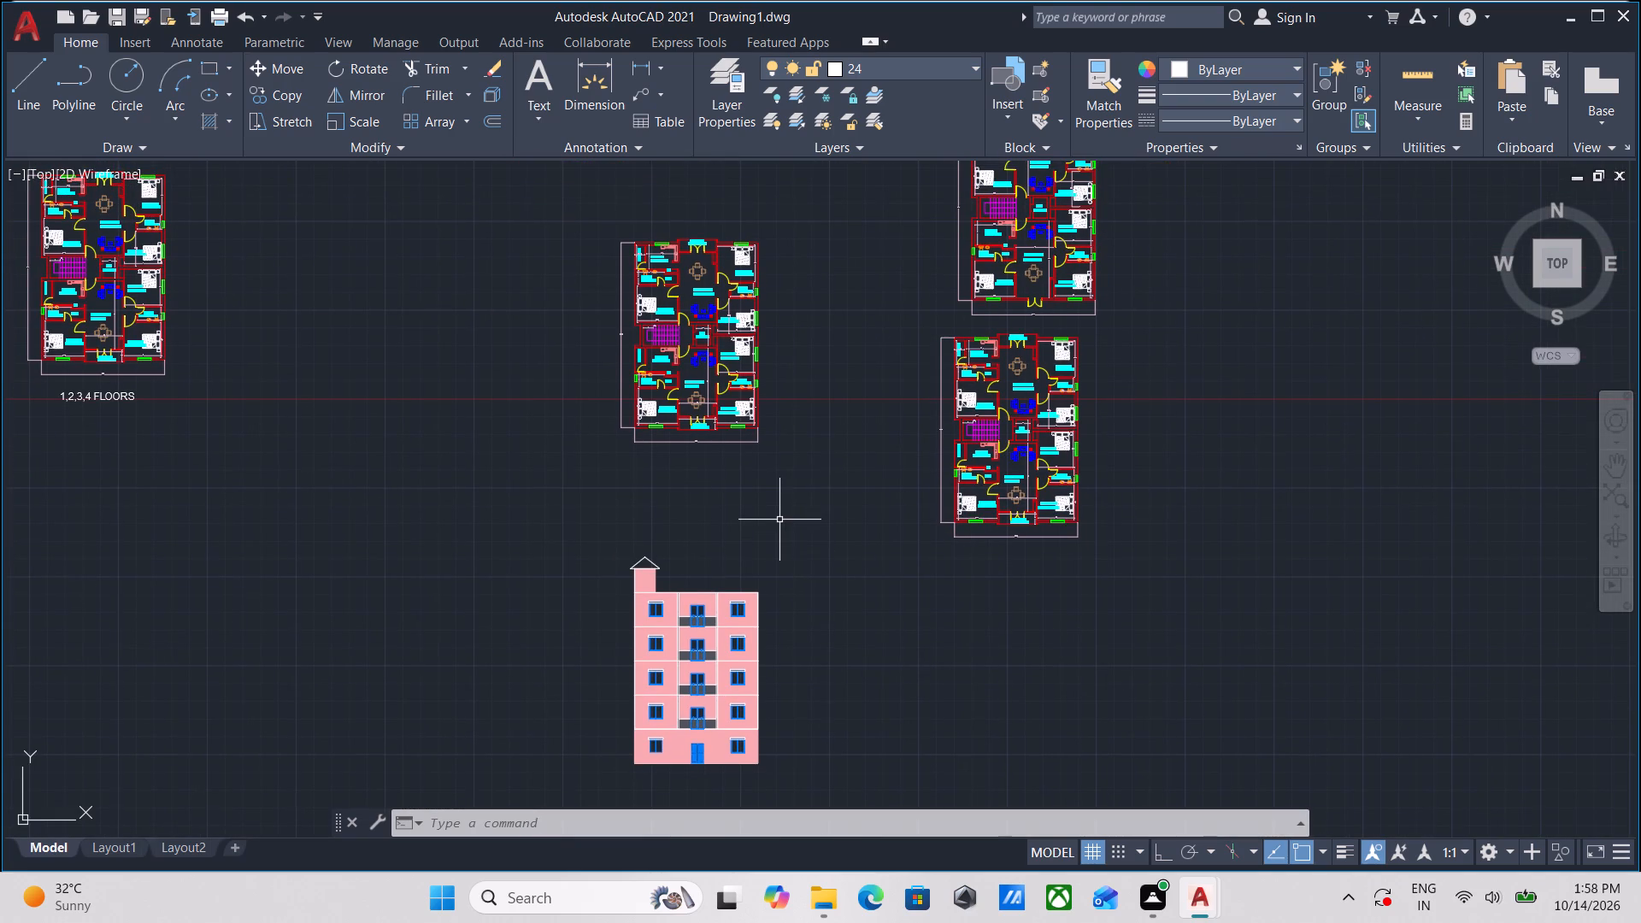
Fill the gable roof above the roof-top block with a solid hatch in grey 99,100,102 and finish the hatch.
{"action": "scroll", "coordinate": [779, 520], "scroll_direction": "up", "scroll_amount": 1}
{"action": "middle_click_drag", "start_coordinate": [691, 518], "coordinate": [791, 468]}
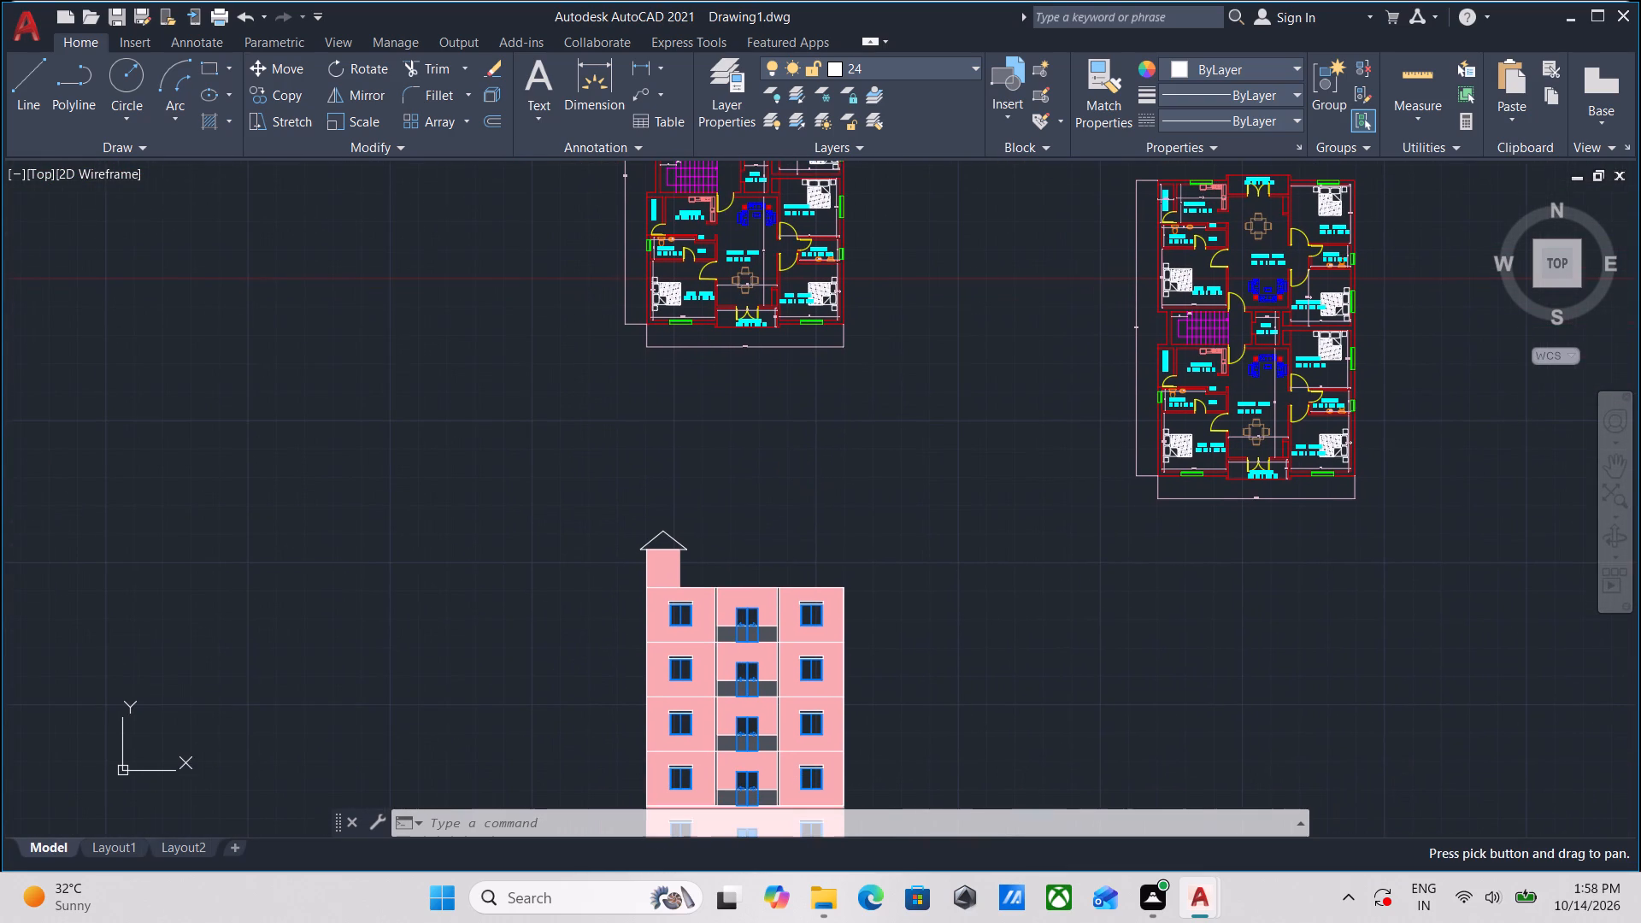
{"action": "scroll", "coordinate": [746, 532], "scroll_direction": "up", "scroll_amount": 2}
{"action": "middle_click_drag", "start_coordinate": [746, 532], "coordinate": [903, 551]}
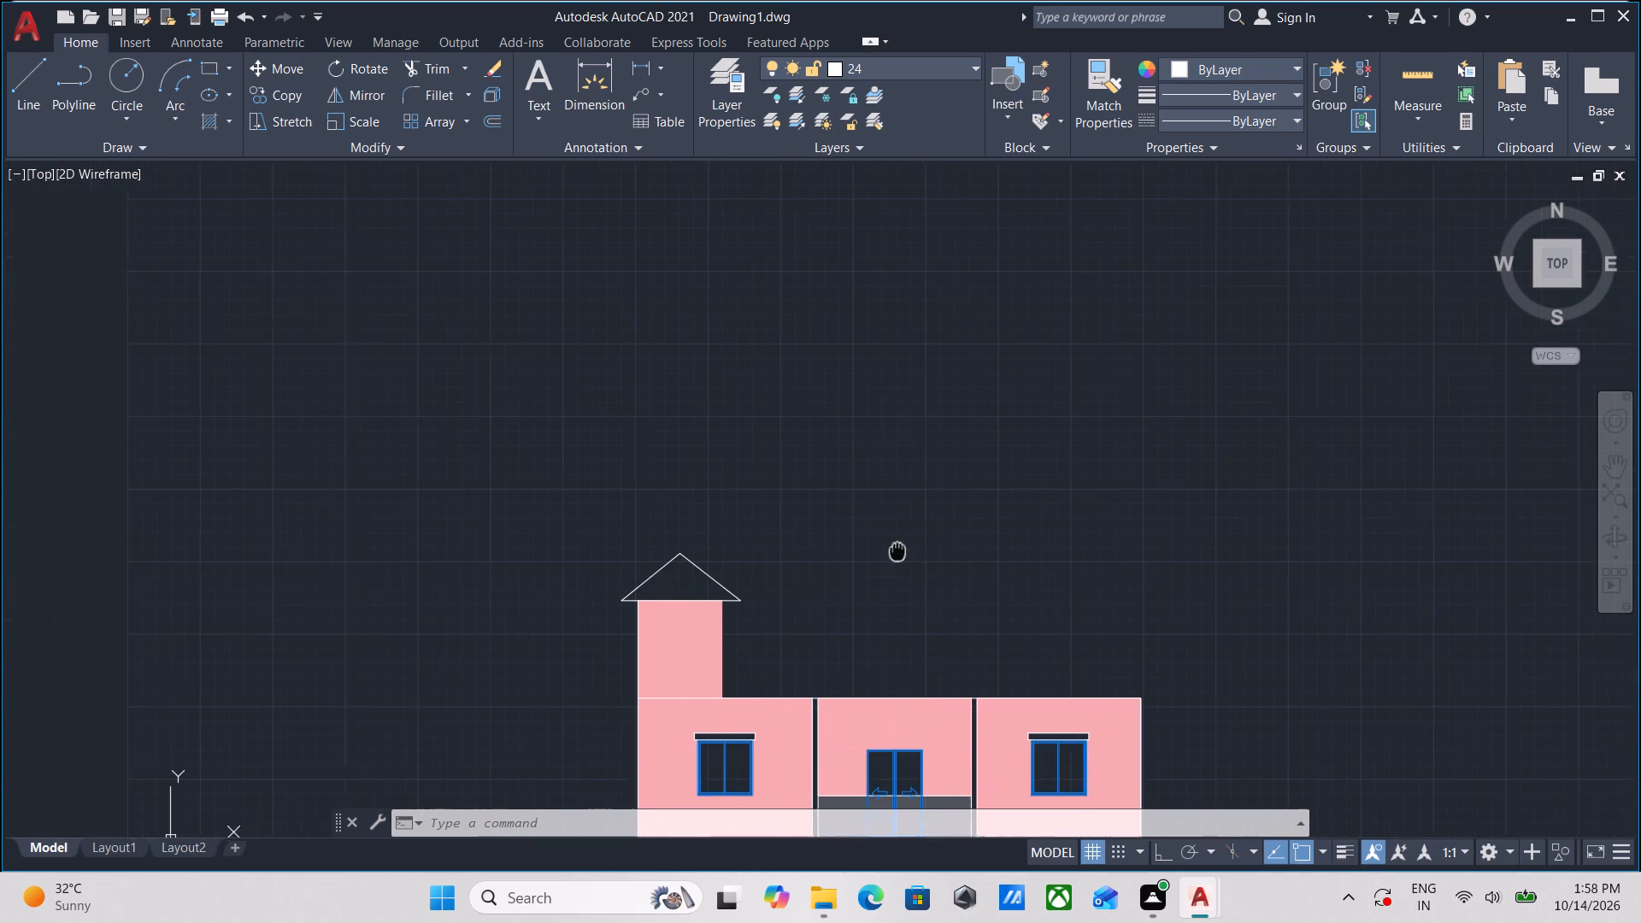
{"action": "middle_click_drag", "start_coordinate": [903, 551], "coordinate": [909, 551]}
{"action": "key", "text": "h"}
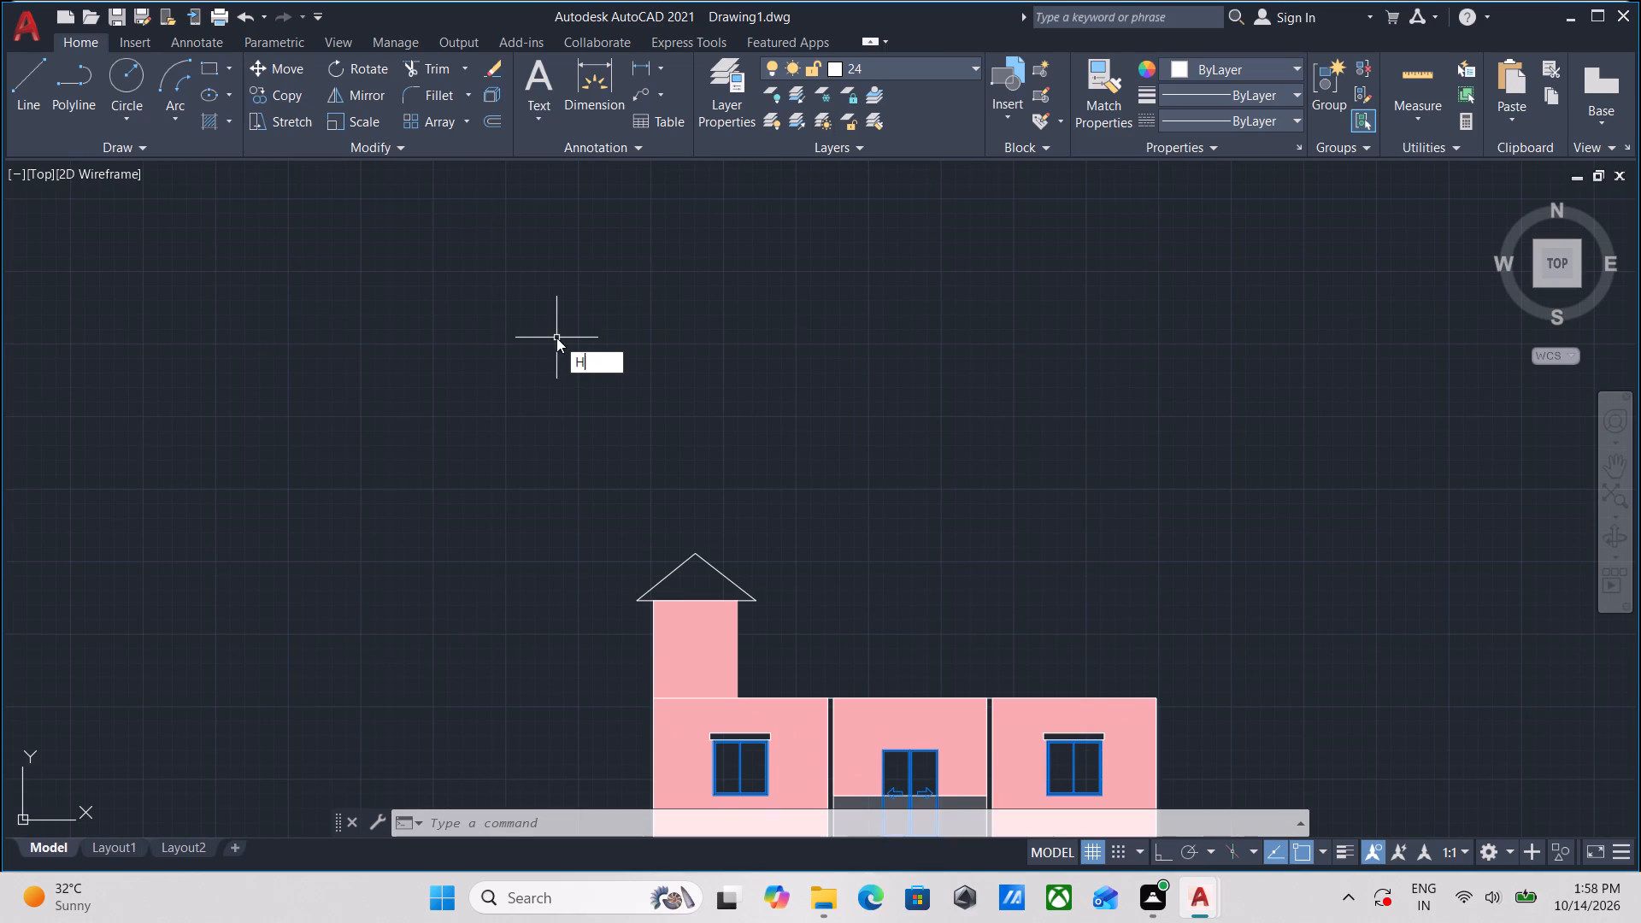
{"action": "key", "text": "Return"}
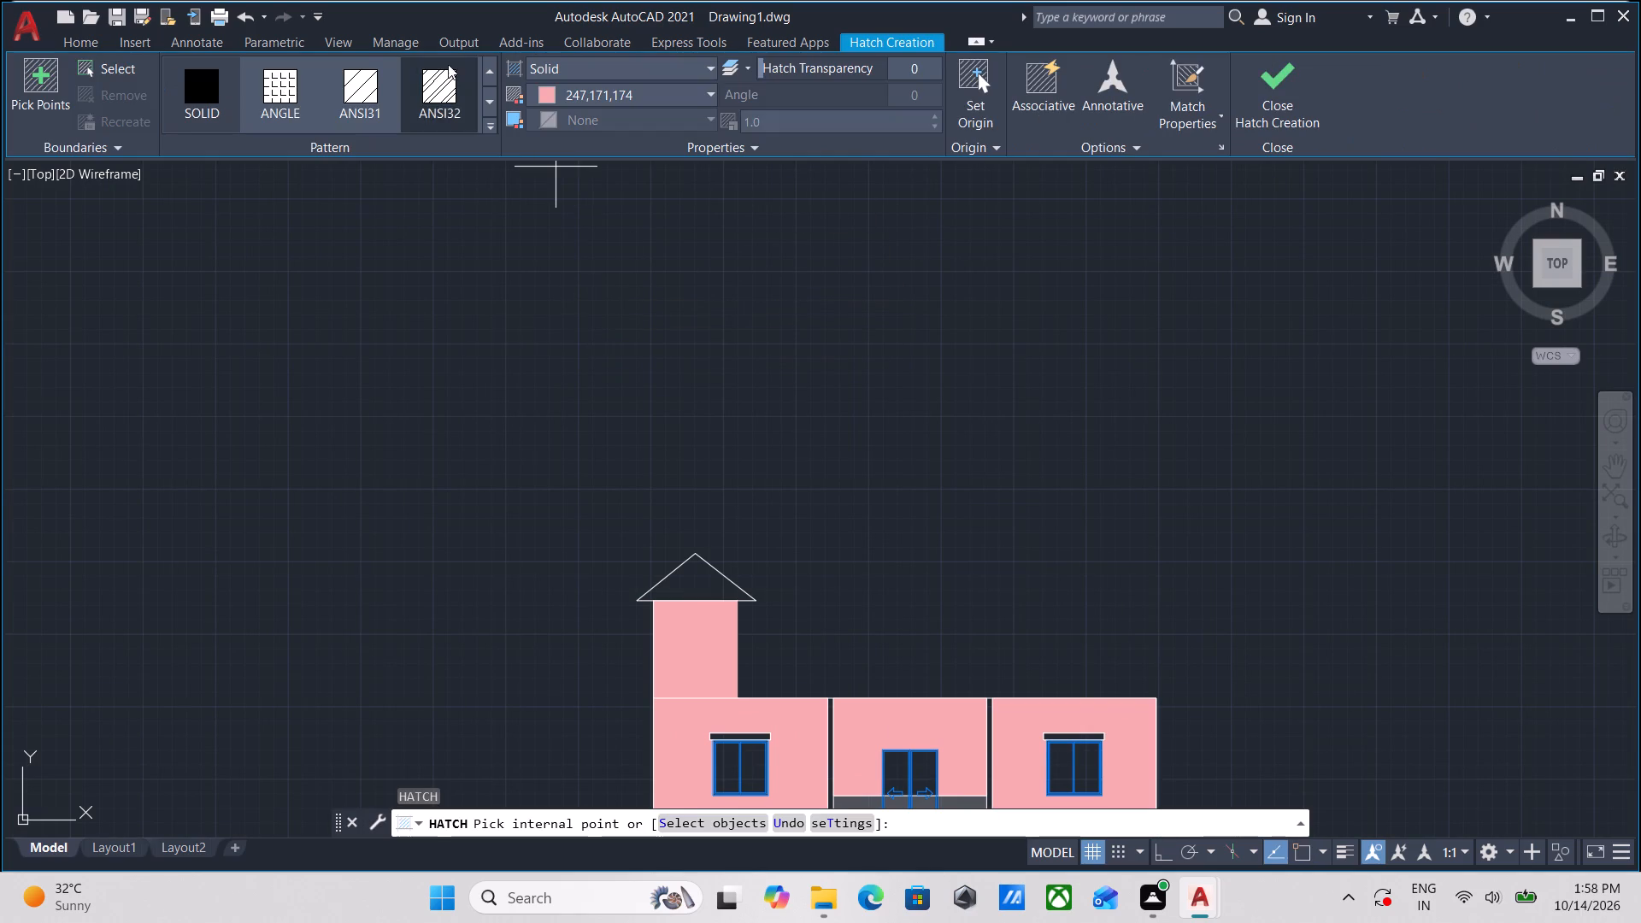
{"action": "left_click", "coordinate": [543, 95]}
{"action": "left_click", "coordinate": [543, 224]}
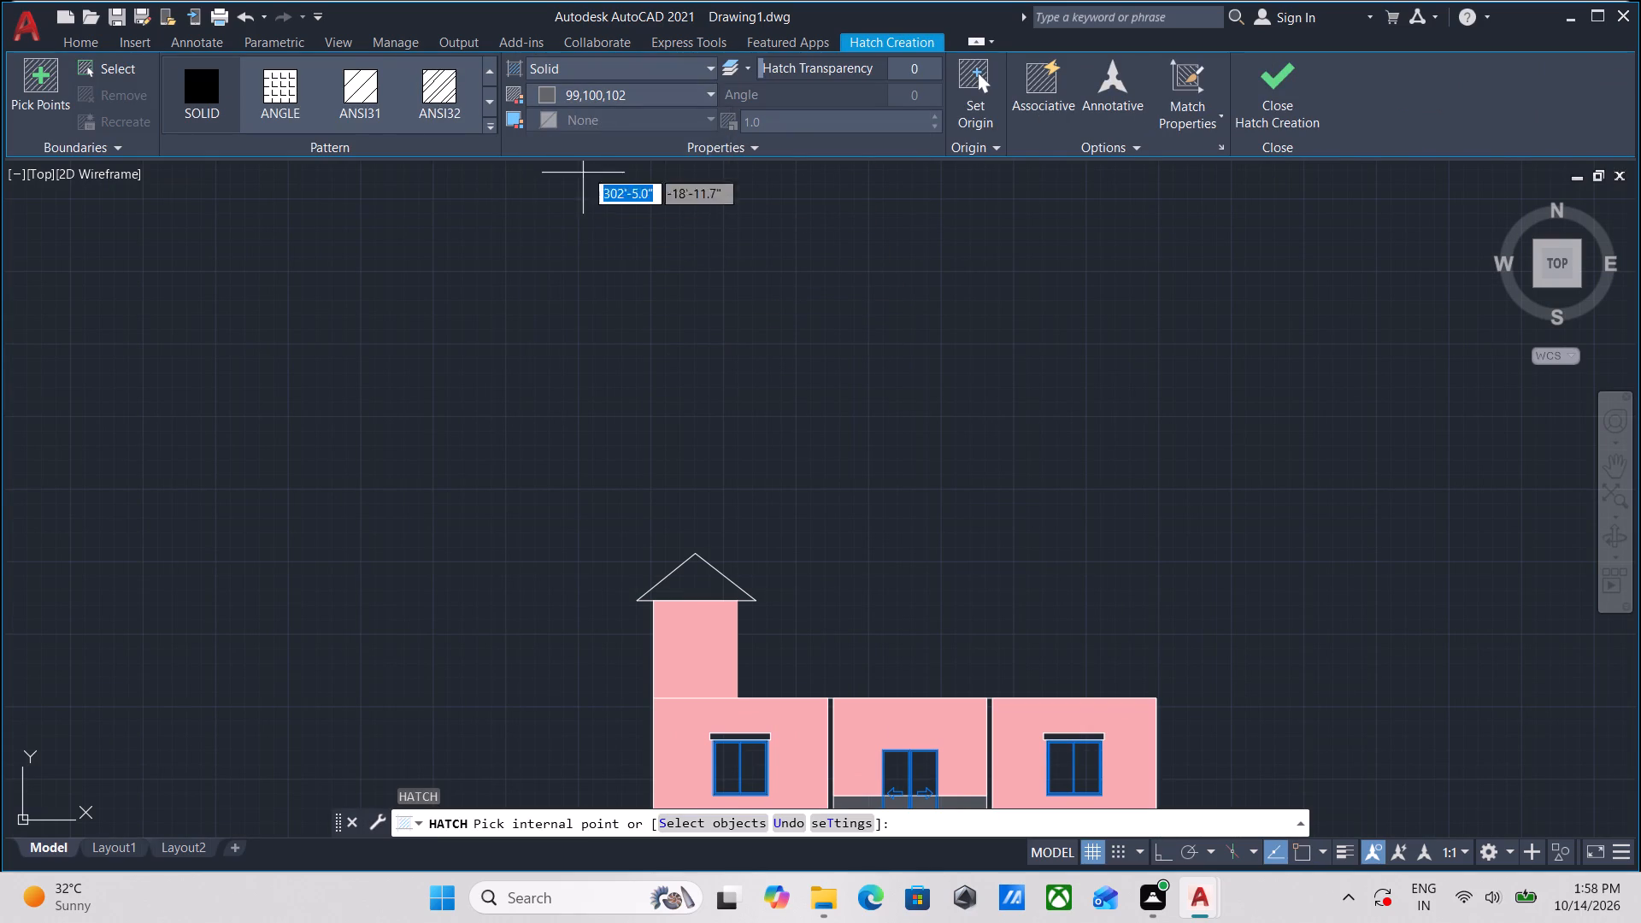
{"action": "left_click", "coordinate": [698, 580]}
{"action": "scroll", "coordinate": [949, 367], "scroll_direction": "down", "scroll_amount": 2}
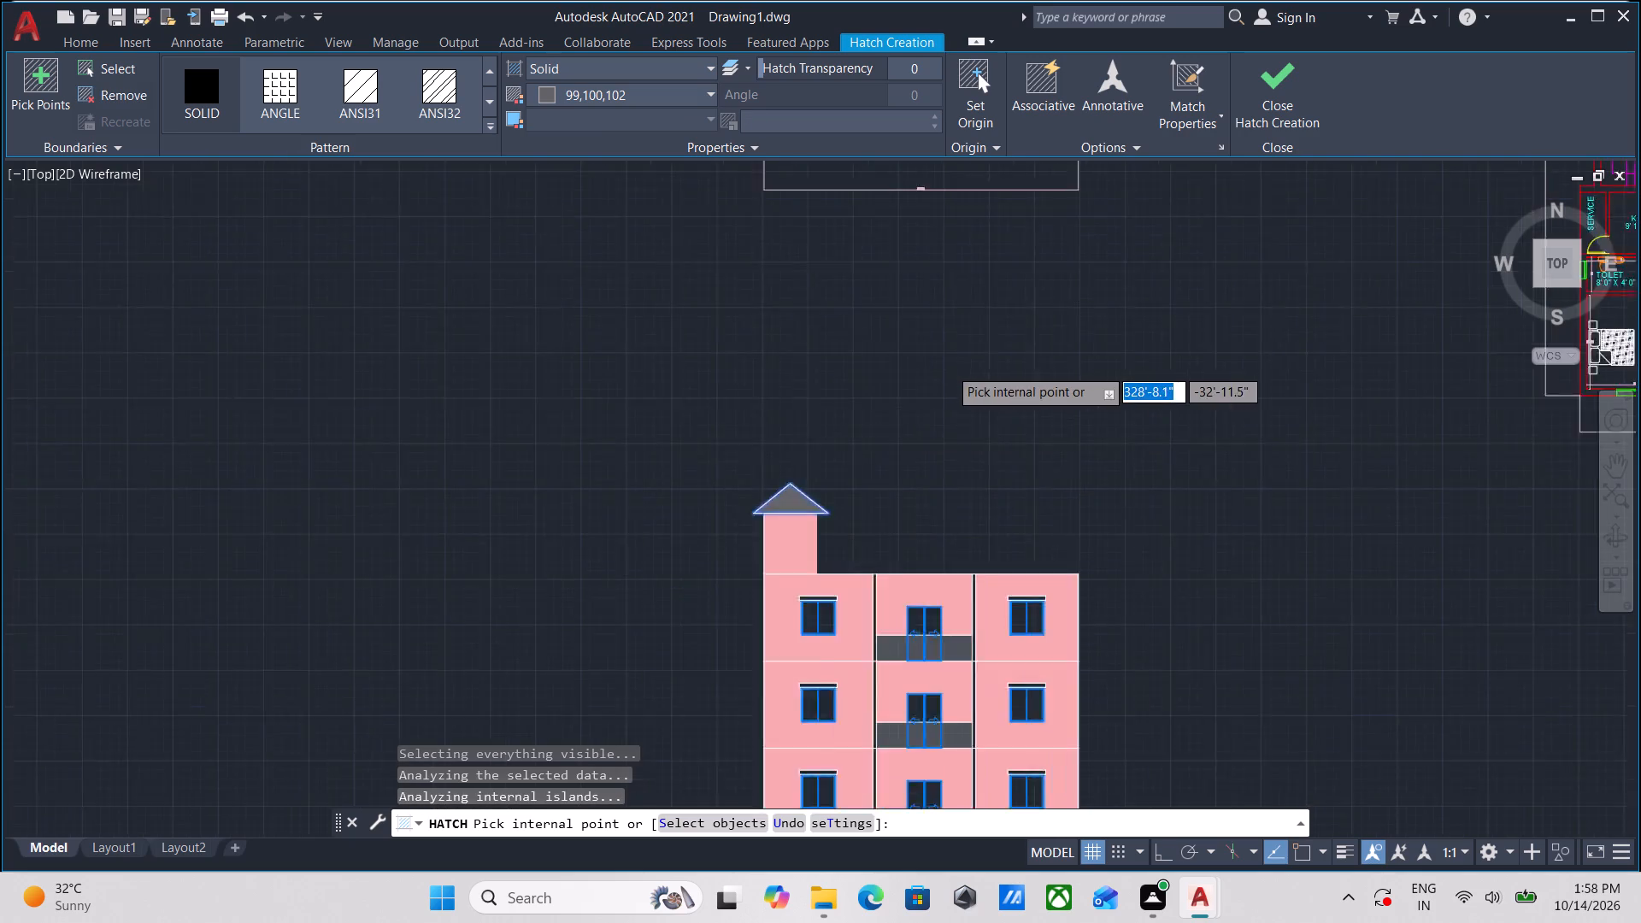
{"action": "middle_click_drag", "start_coordinate": [949, 367], "coordinate": [758, 362]}
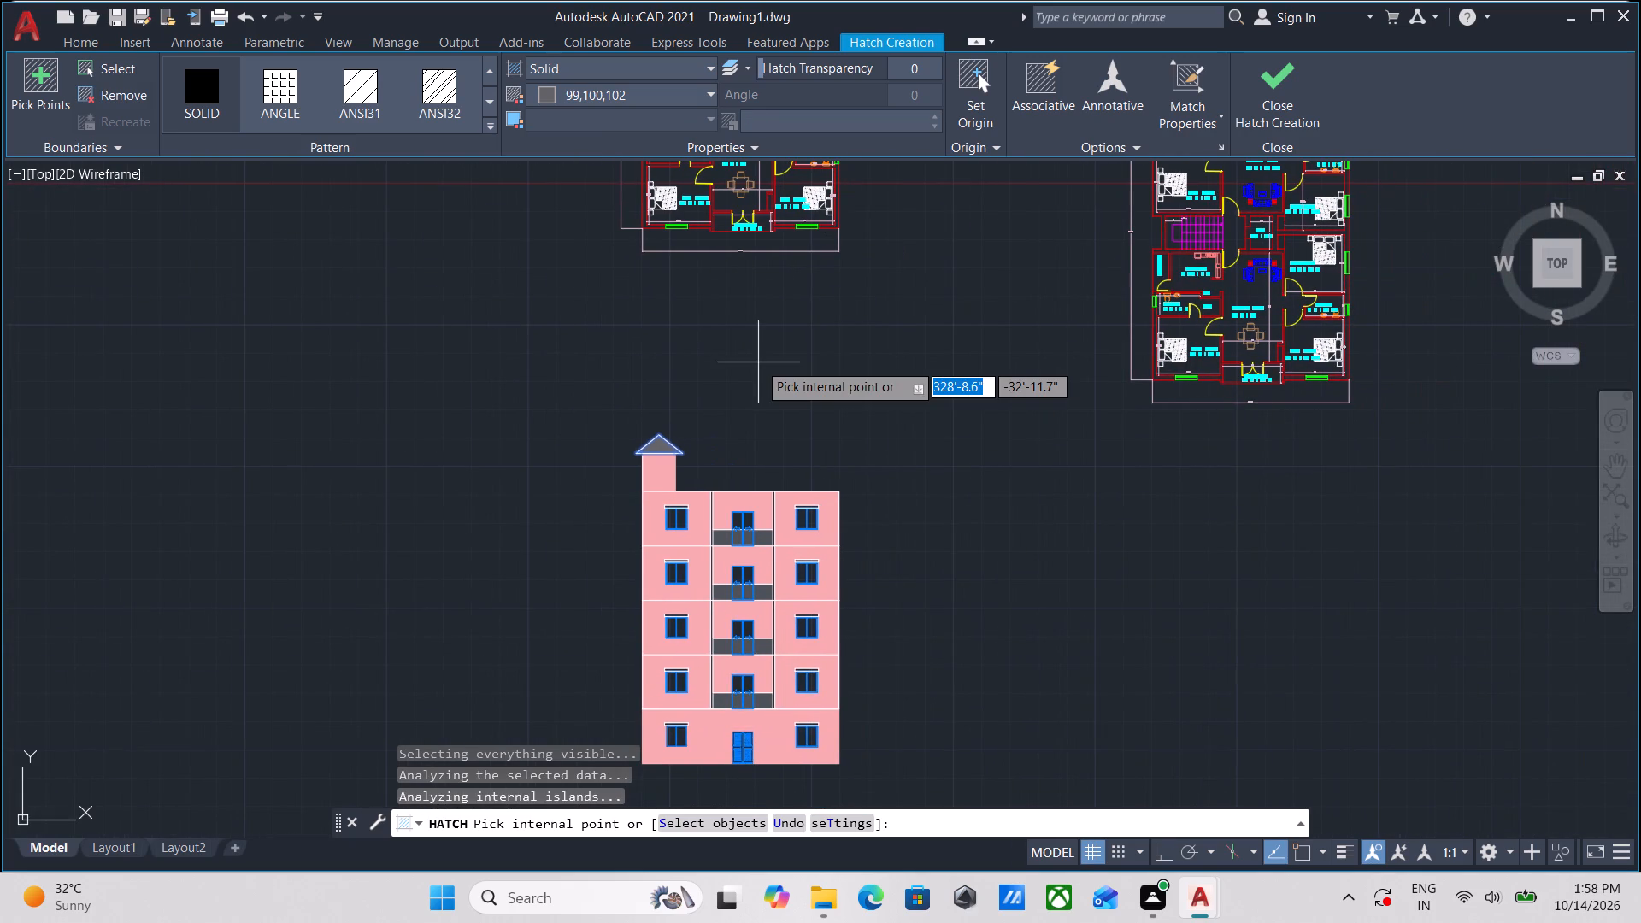
{"action": "scroll", "coordinate": [694, 405], "scroll_direction": "up", "scroll_amount": 1}
{"action": "left_click", "coordinate": [1257, 95]}
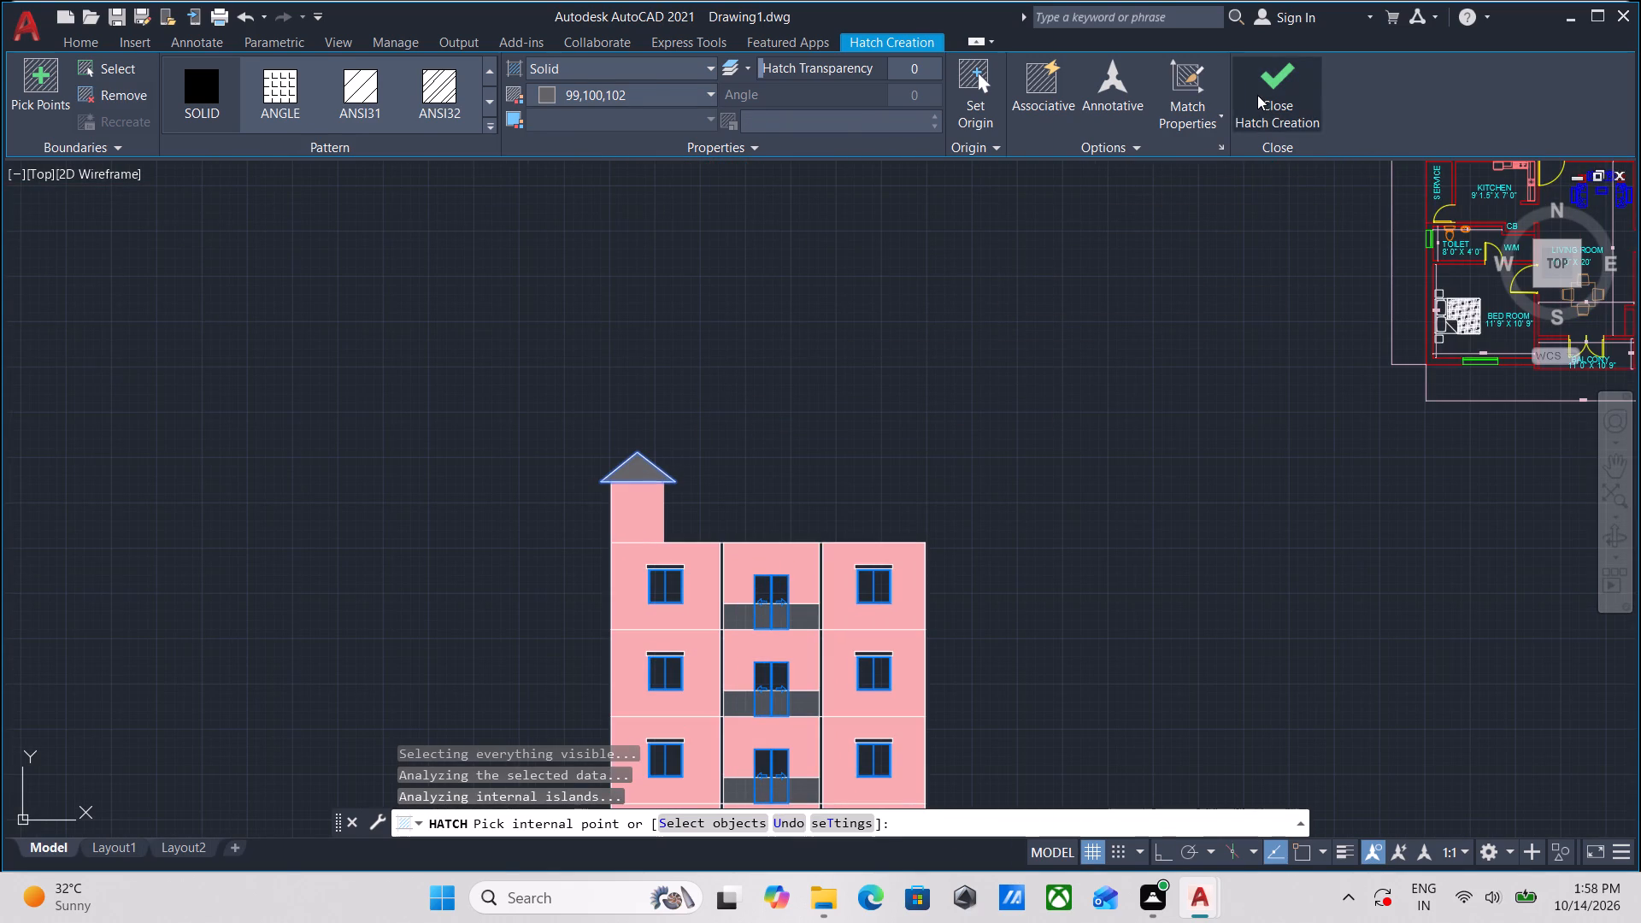
Check the filled gable roof and the whole elevation from the roof-top block to the ground storey.
{"action": "scroll", "coordinate": [921, 501], "scroll_direction": "down", "scroll_amount": 1}
{"action": "middle_click_drag", "start_coordinate": [921, 501], "coordinate": [941, 580]}
{"action": "scroll", "coordinate": [921, 501], "scroll_direction": "down", "scroll_amount": 1}
{"action": "scroll", "coordinate": [825, 554], "scroll_direction": "up", "scroll_amount": 3}
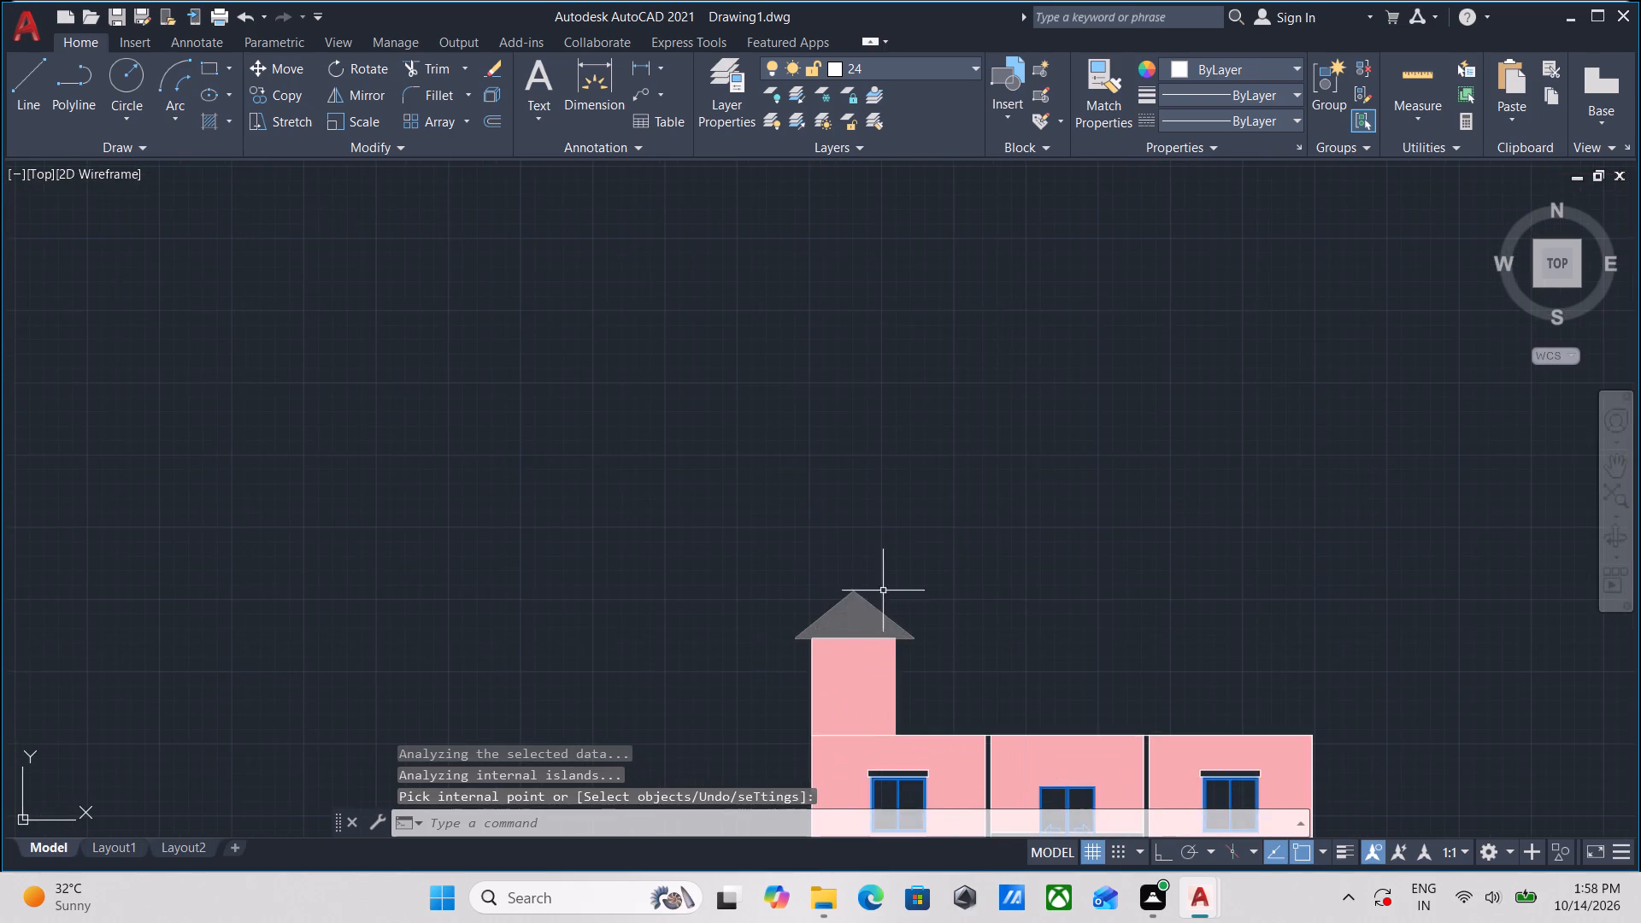
{"action": "middle_click_drag", "start_coordinate": [886, 572], "coordinate": [848, 317]}
{"action": "scroll", "coordinate": [929, 336], "scroll_direction": "down", "scroll_amount": 1}
{"action": "middle_click_drag", "start_coordinate": [929, 336], "coordinate": [929, 296]}
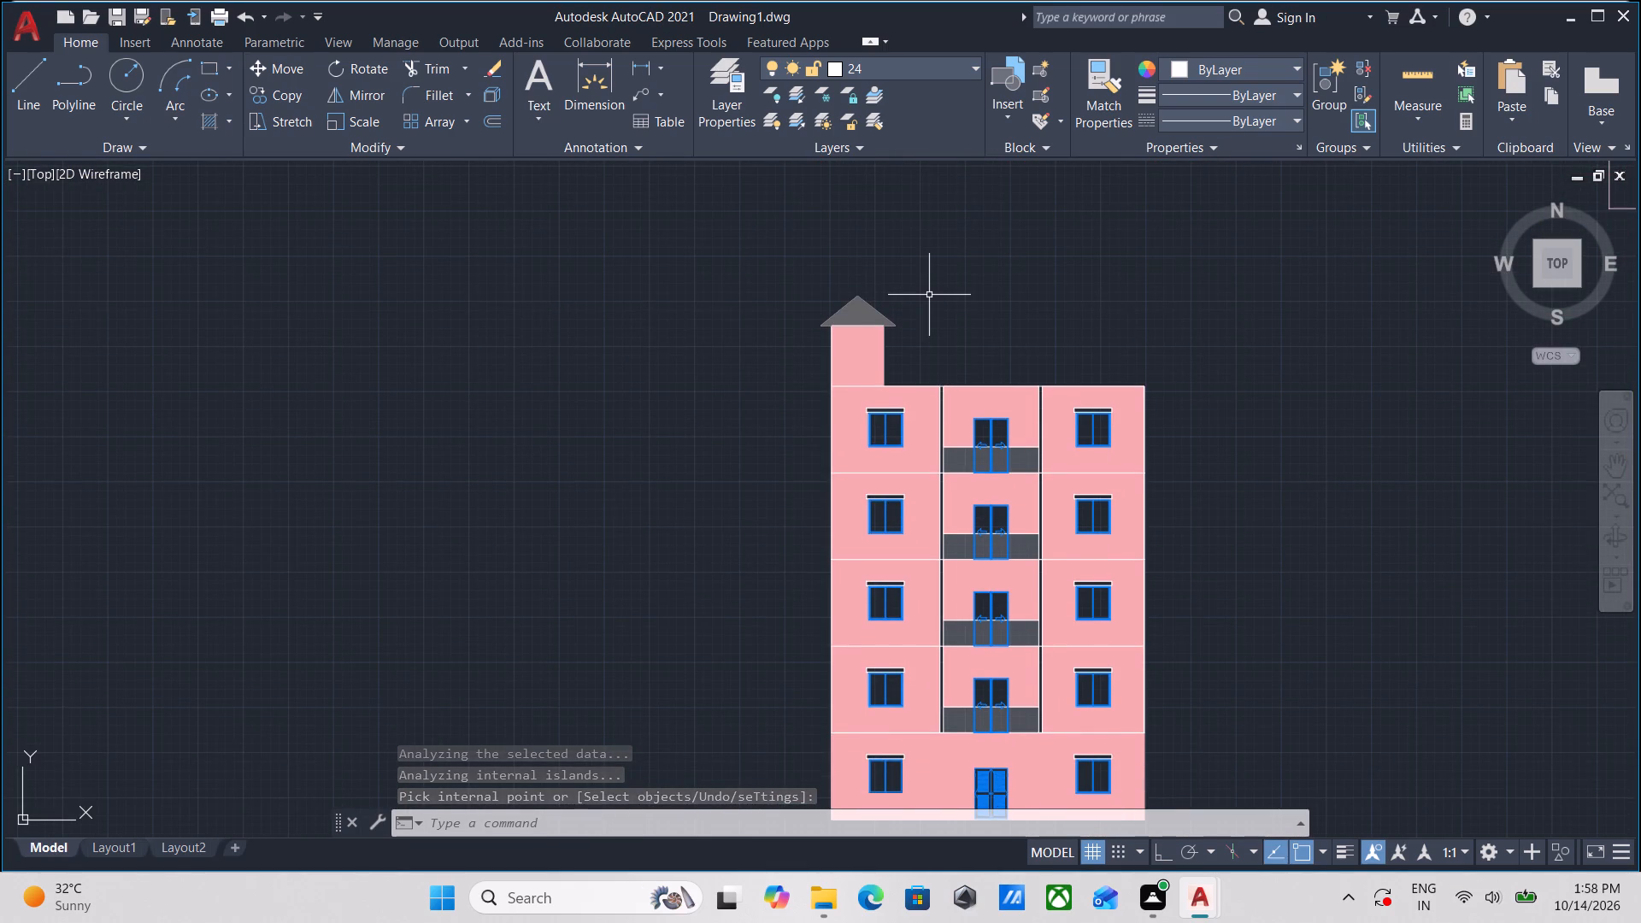
{"action": "scroll", "coordinate": [929, 295], "scroll_direction": "down", "scroll_amount": 1}
{"action": "scroll", "coordinate": [1056, 536], "scroll_direction": "up", "scroll_amount": 2}
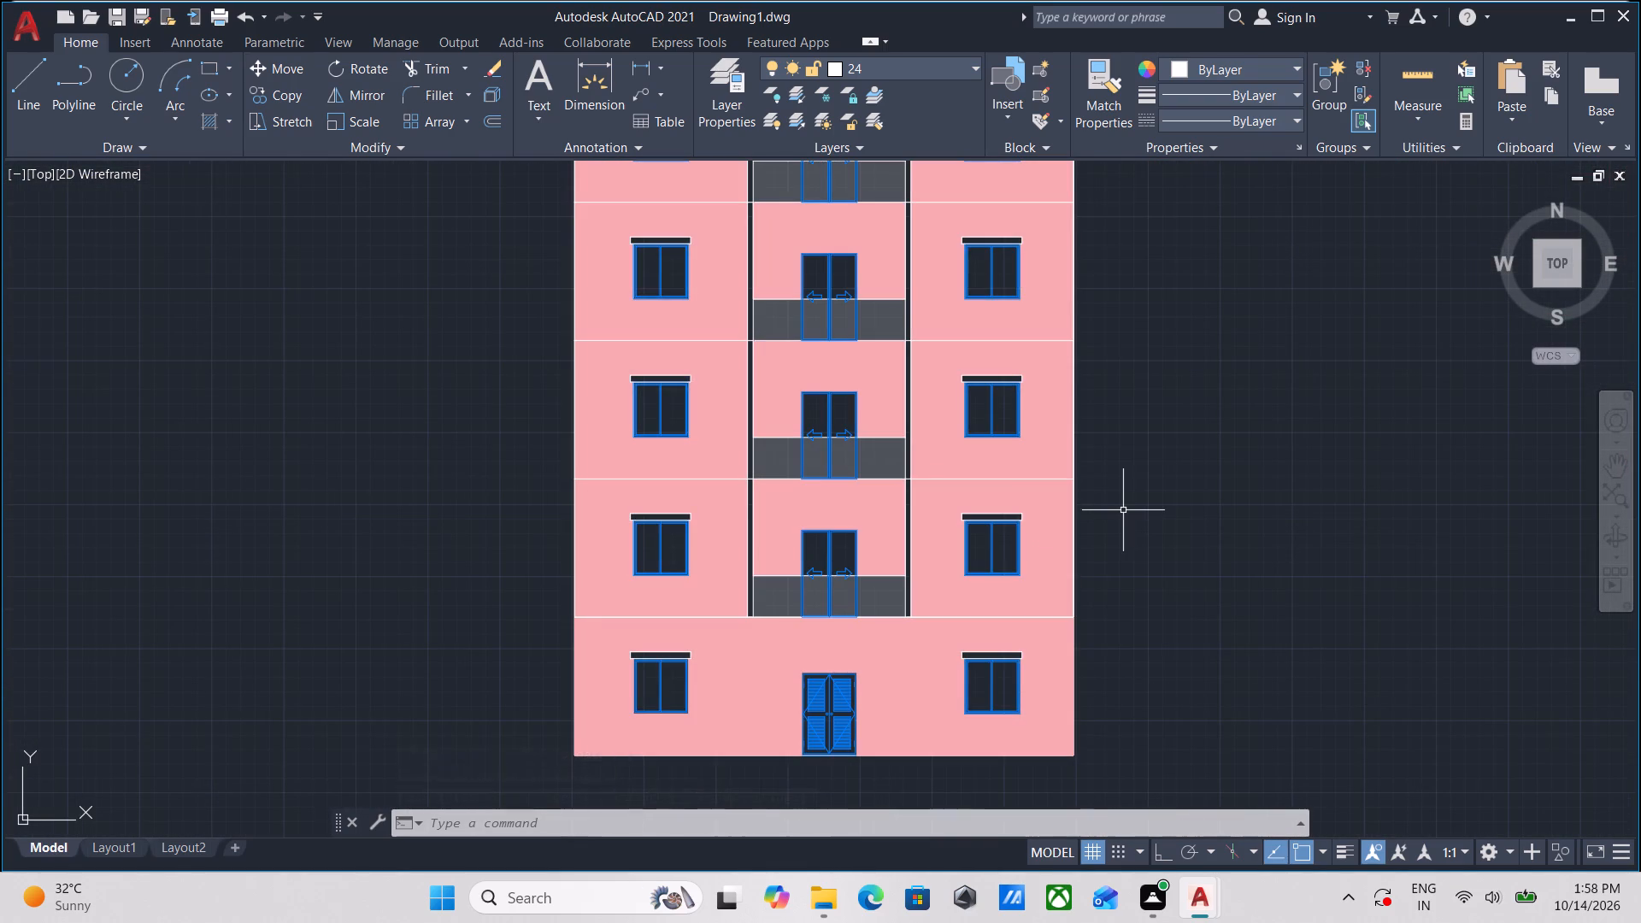
{"action": "scroll", "coordinate": [1142, 509], "scroll_direction": "down", "scroll_amount": 1}
{"action": "middle_click_drag", "start_coordinate": [1142, 509], "coordinate": [1050, 585]}
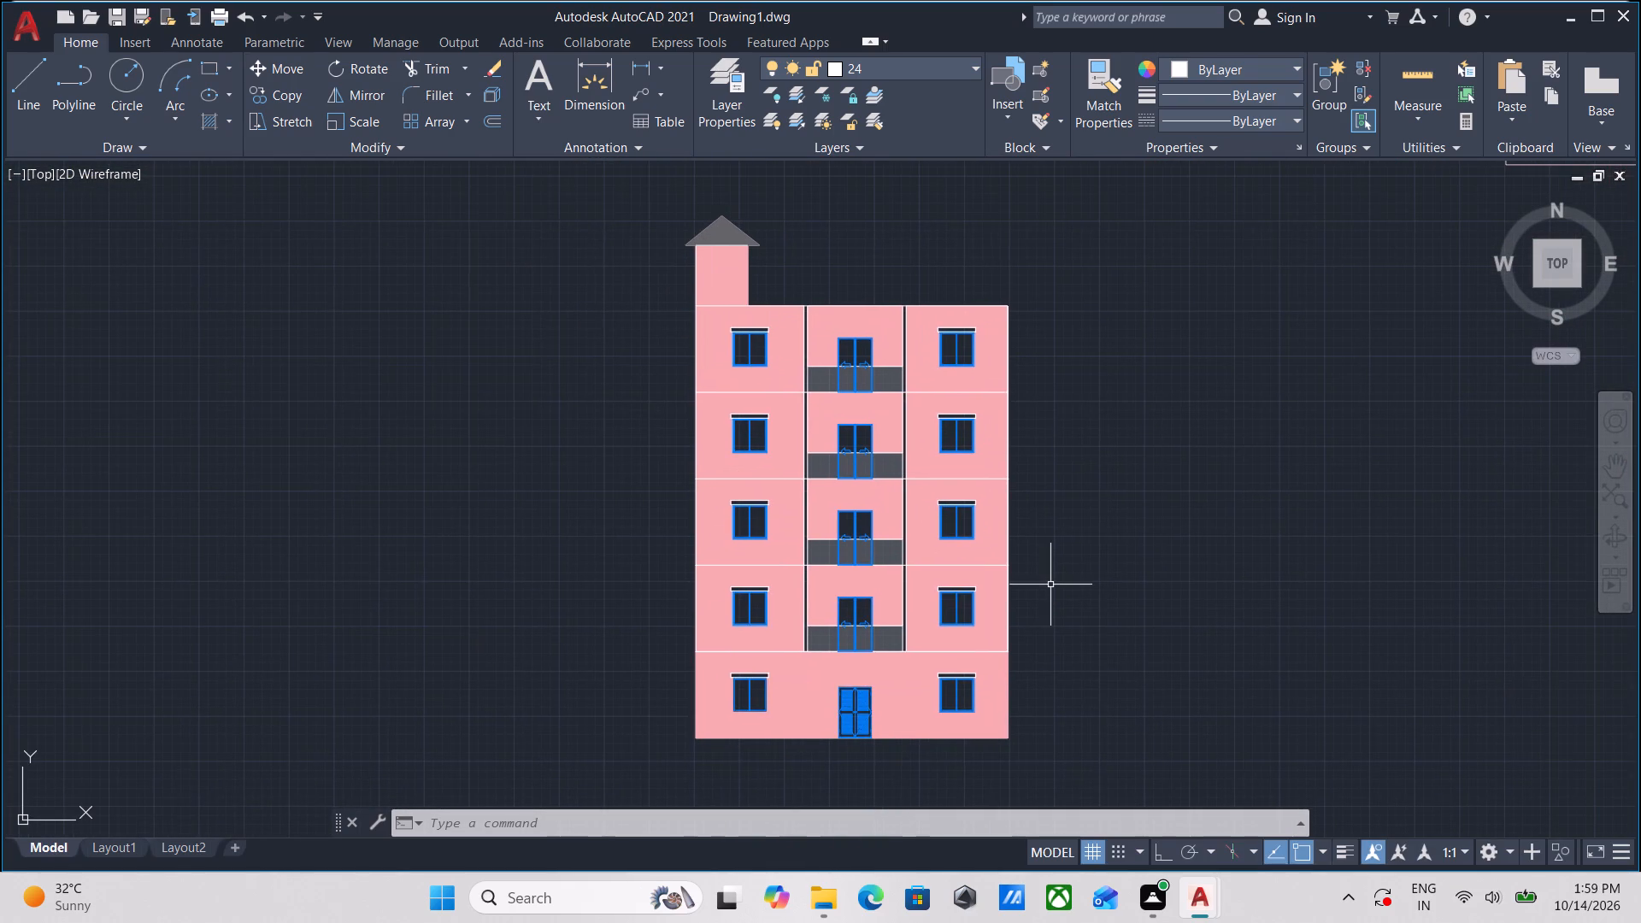
Fill the strips above both ground-storey windows with a solid hatch, setting the hatch colour to Use Current.
{"action": "key", "text": "h"}
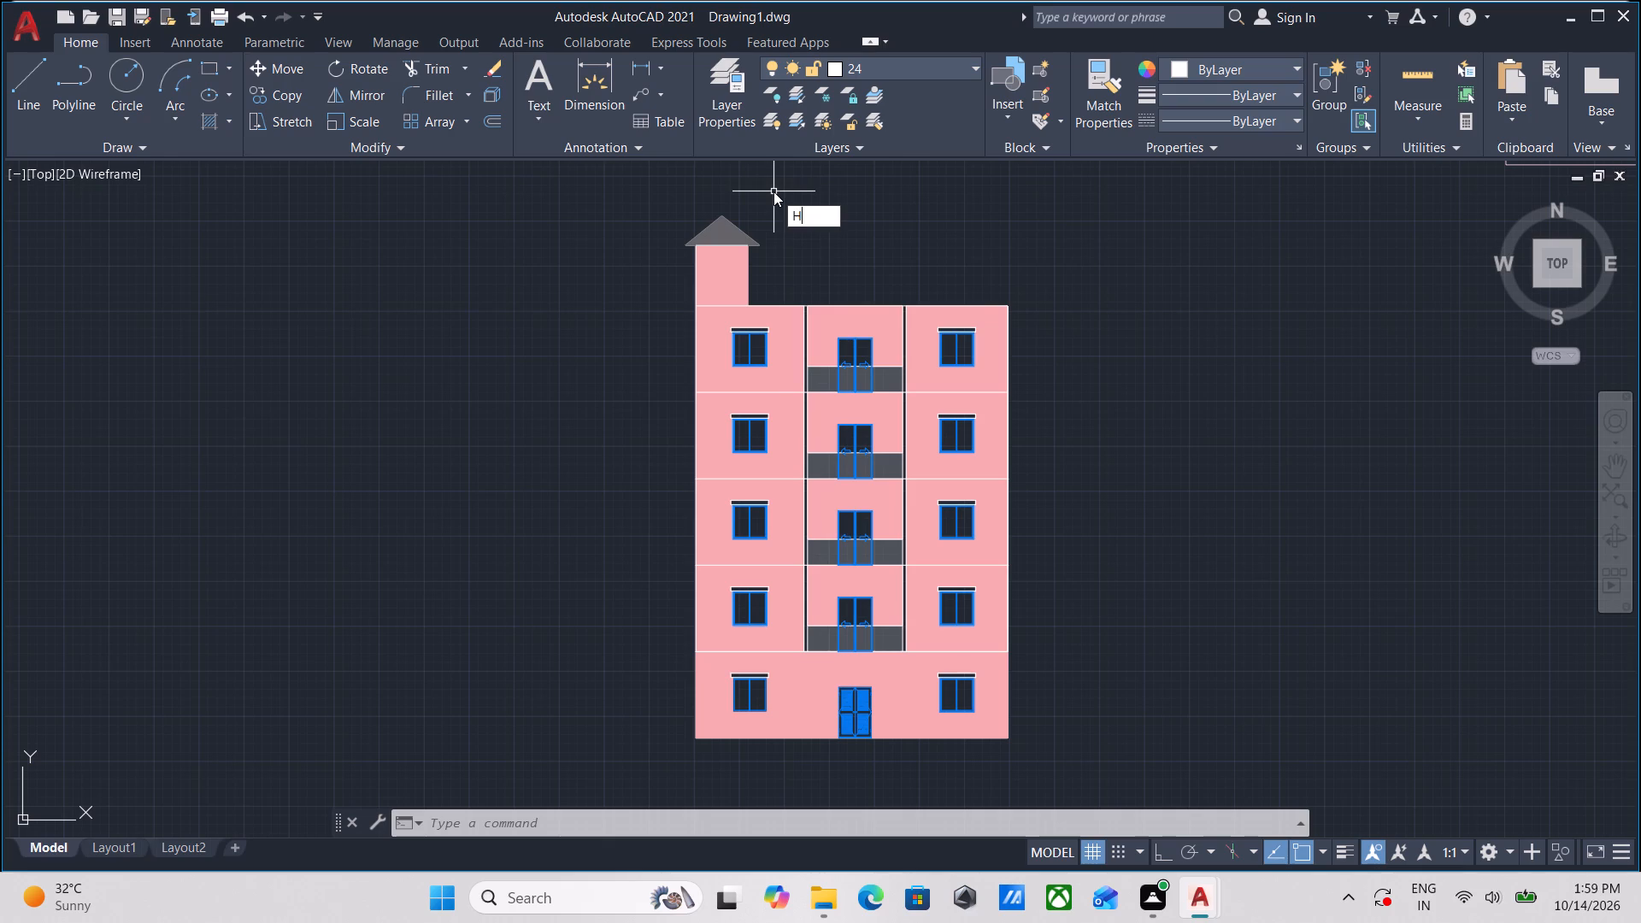
{"action": "key", "text": "Return"}
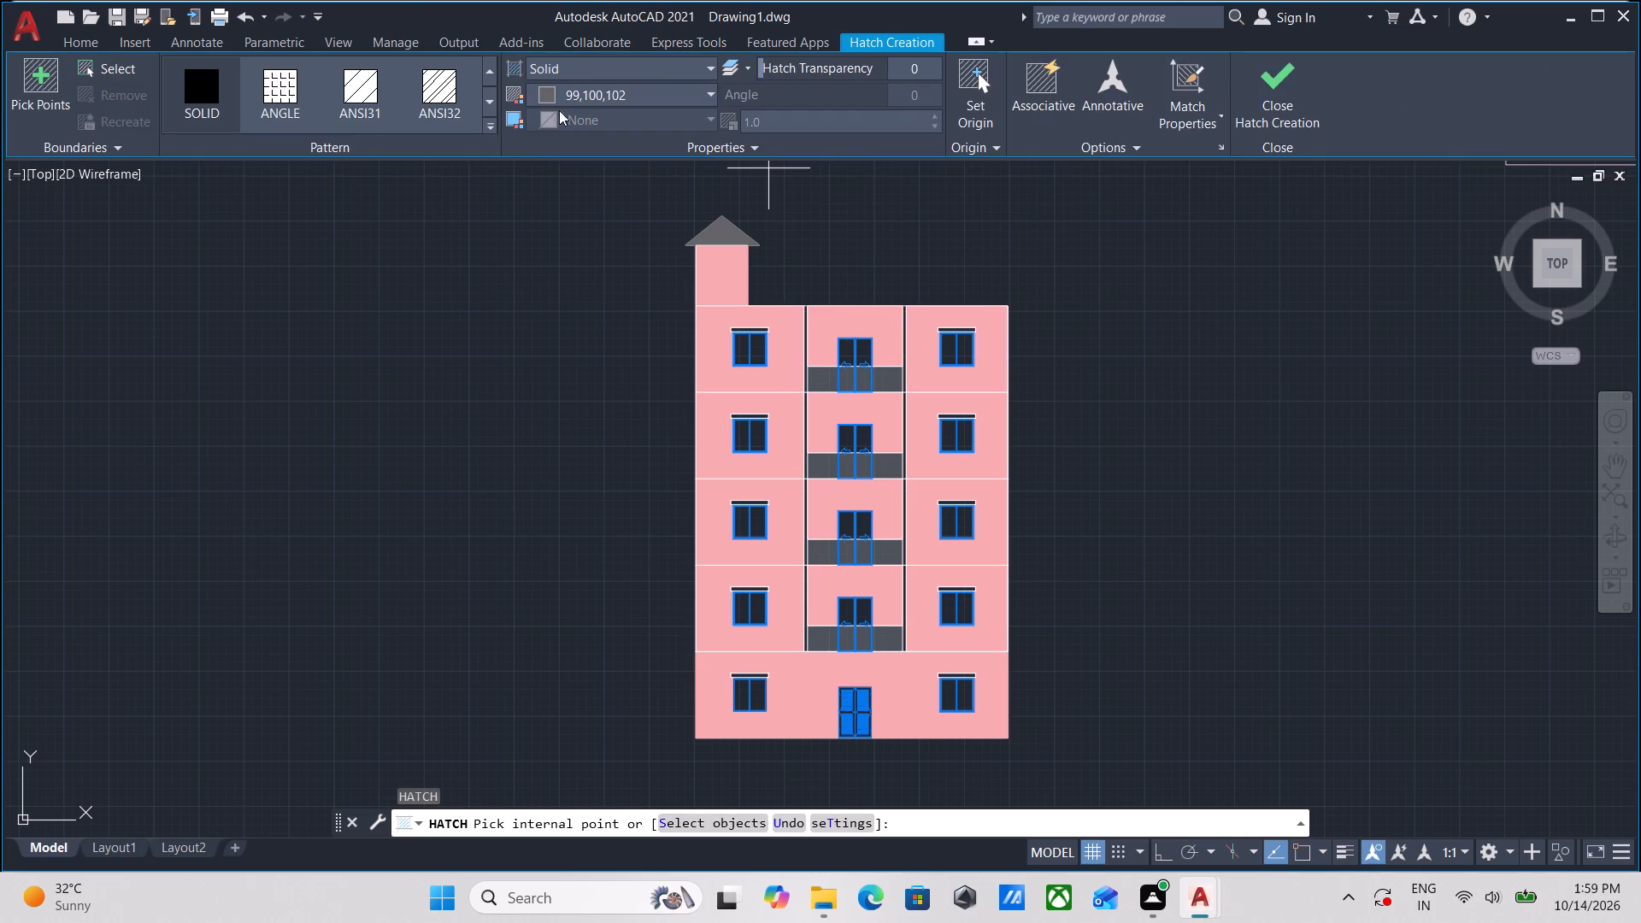
{"action": "left_click", "coordinate": [547, 94]}
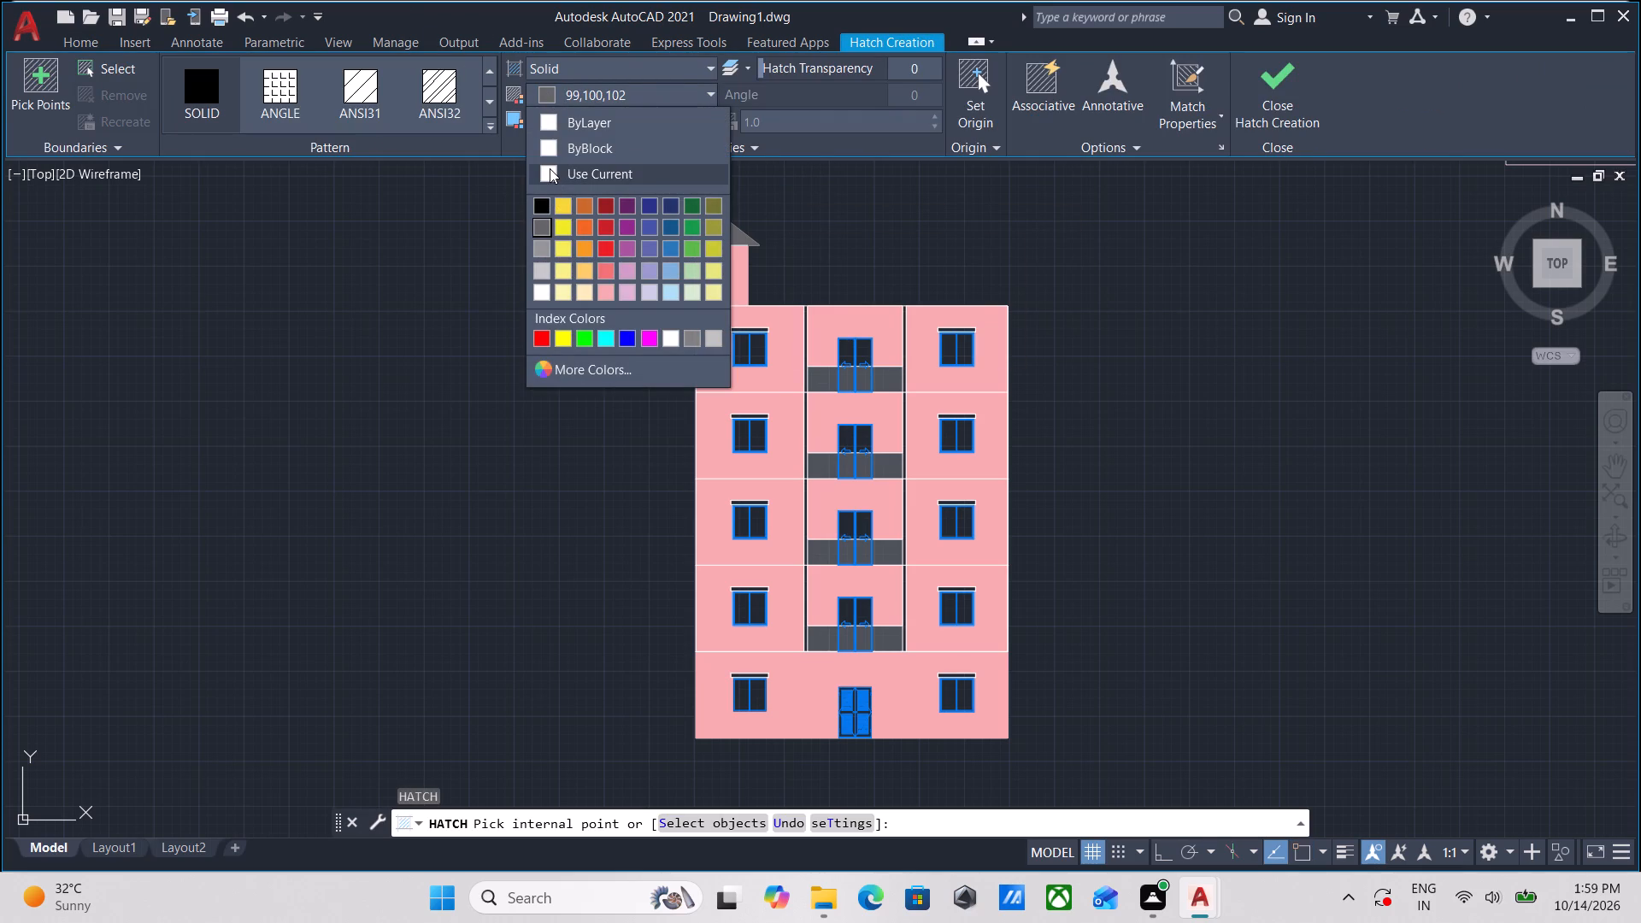
{"action": "left_click", "coordinate": [550, 167]}
{"action": "scroll", "coordinate": [914, 708], "scroll_direction": "up", "scroll_amount": 2}
{"action": "scroll", "coordinate": [979, 609], "scroll_direction": "up", "scroll_amount": 2}
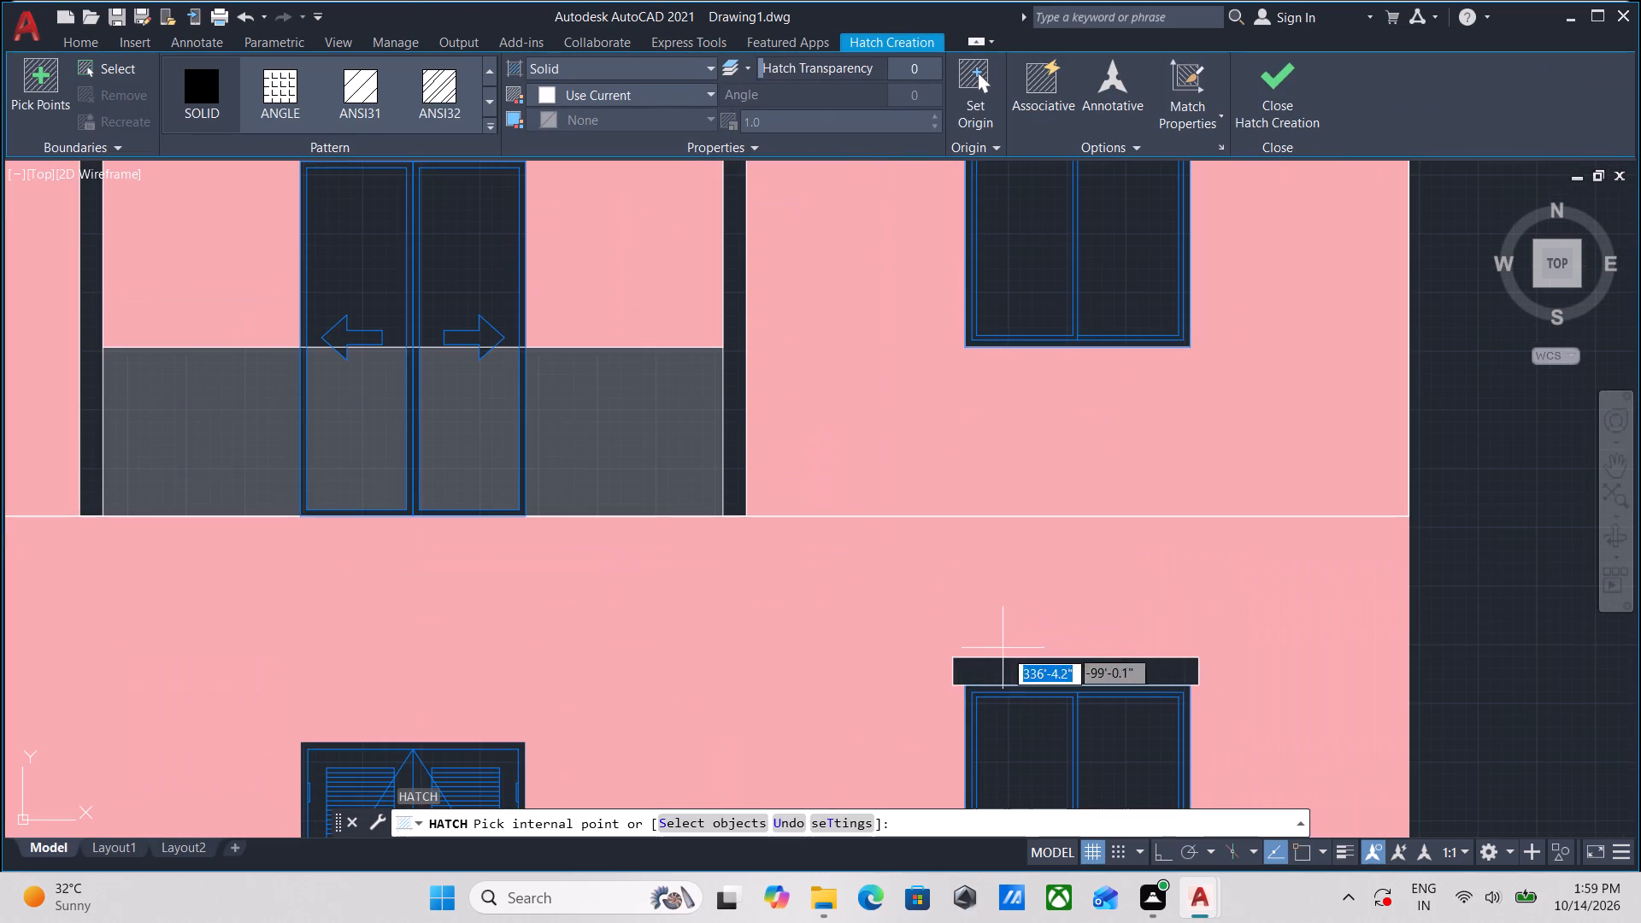
{"action": "scroll", "coordinate": [1126, 659], "scroll_direction": "up", "scroll_amount": 2}
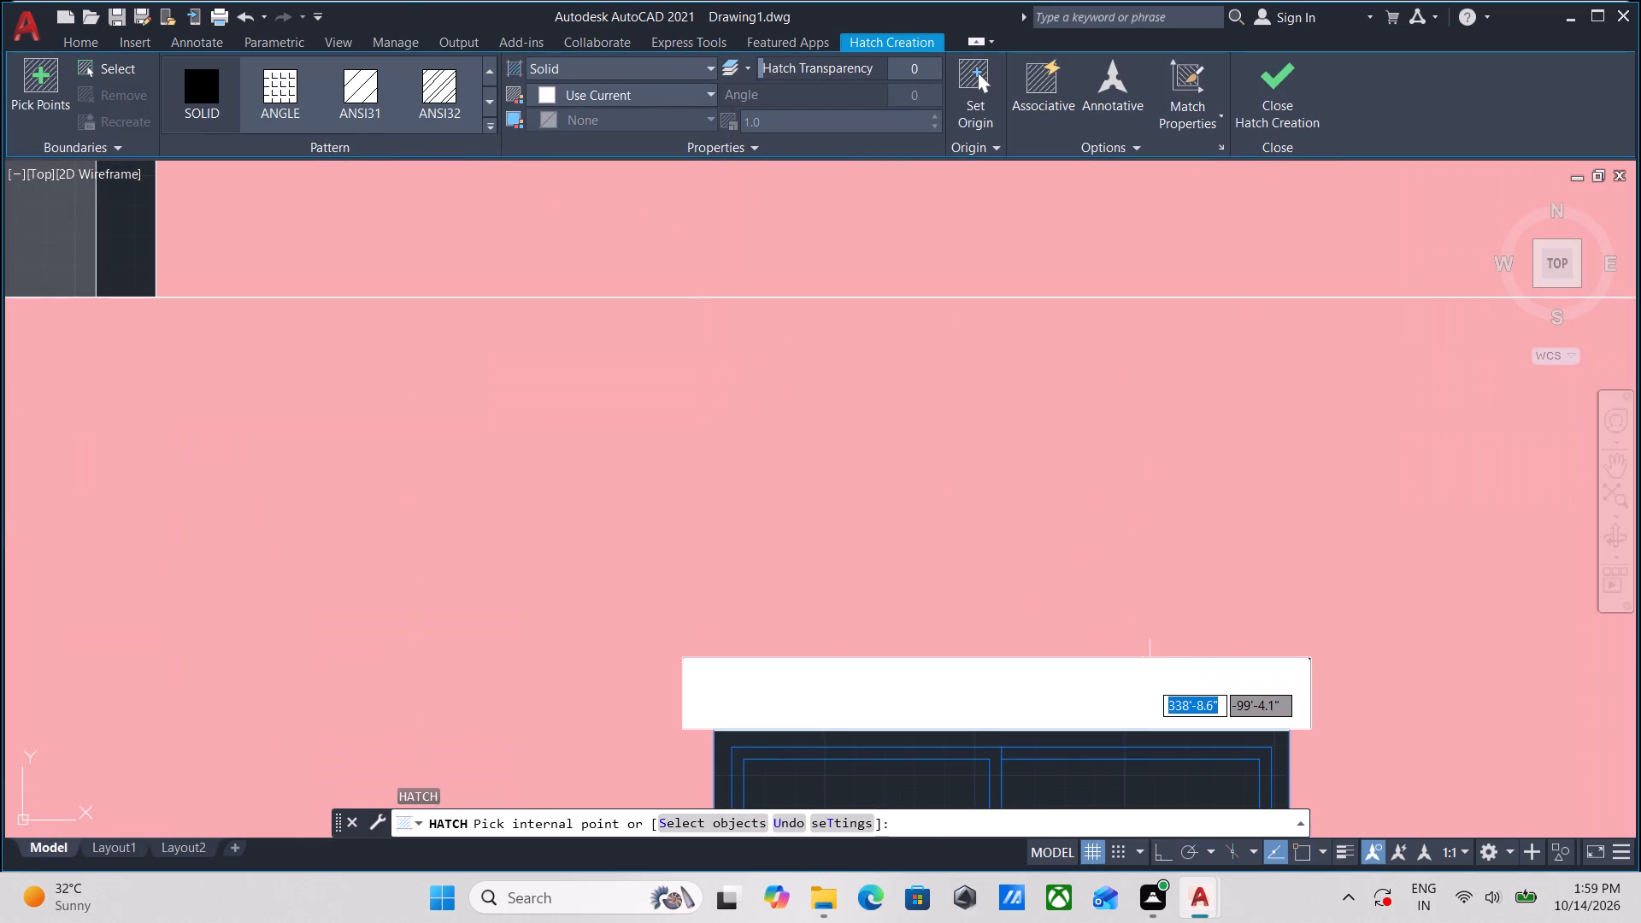
{"action": "scroll", "coordinate": [1249, 684], "scroll_direction": "up", "scroll_amount": 2}
{"action": "left_click", "coordinate": [1182, 684]}
{"action": "scroll", "coordinate": [1162, 681], "scroll_direction": "down", "scroll_amount": 6}
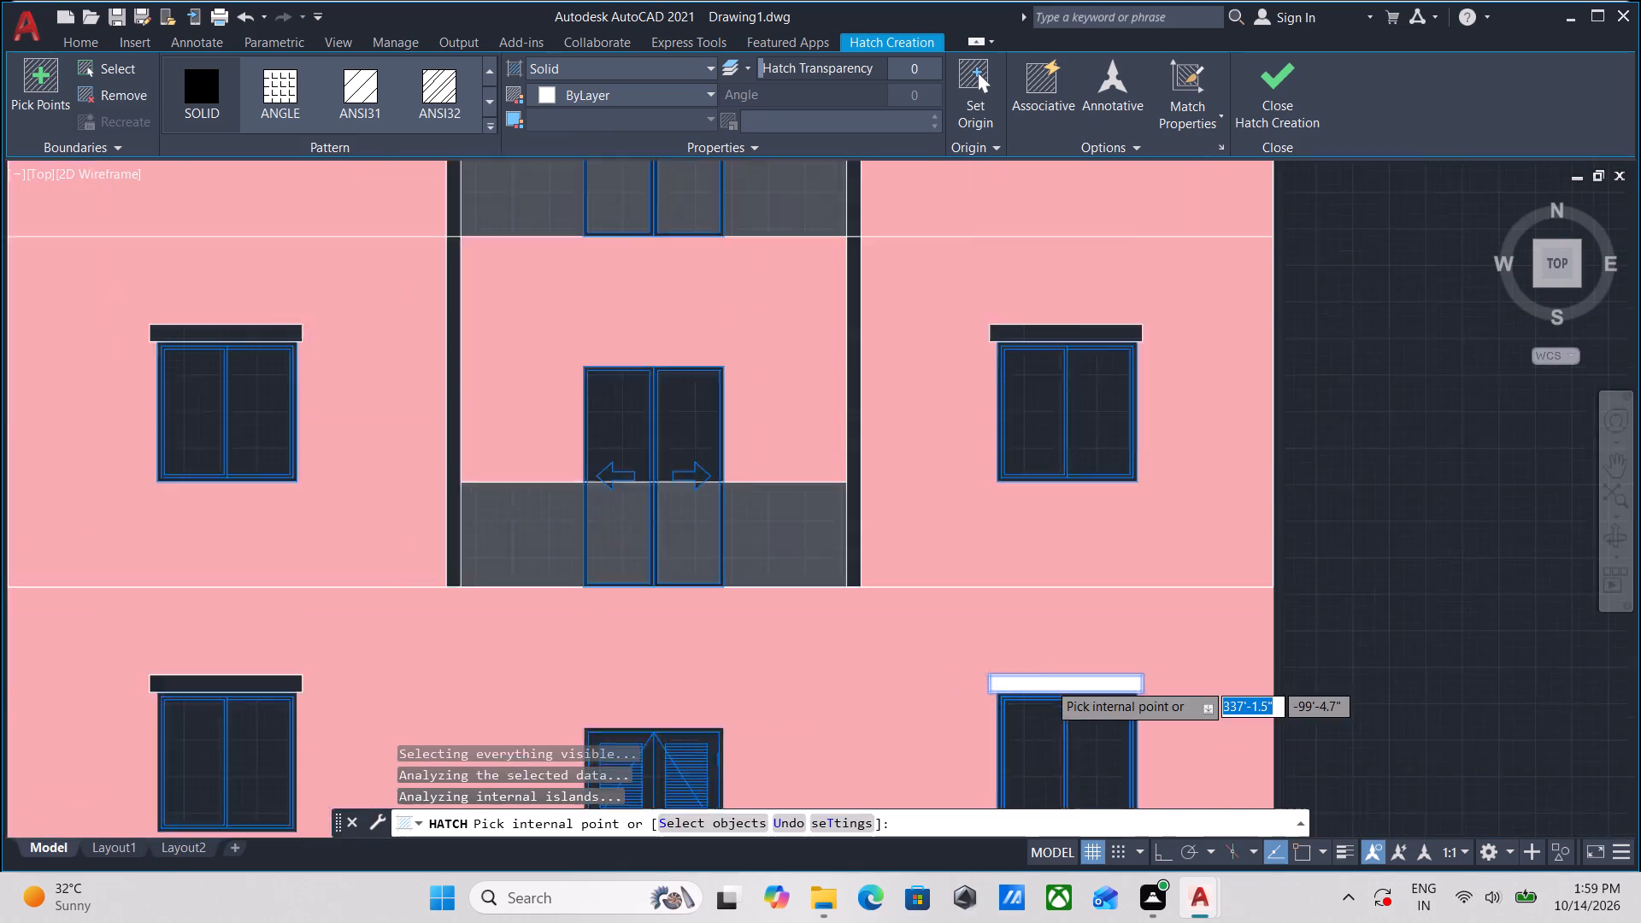
{"action": "middle_click_drag", "start_coordinate": [1048, 682], "coordinate": [1232, 597]}
{"action": "scroll", "coordinate": [705, 605], "scroll_direction": "up", "scroll_amount": 2}
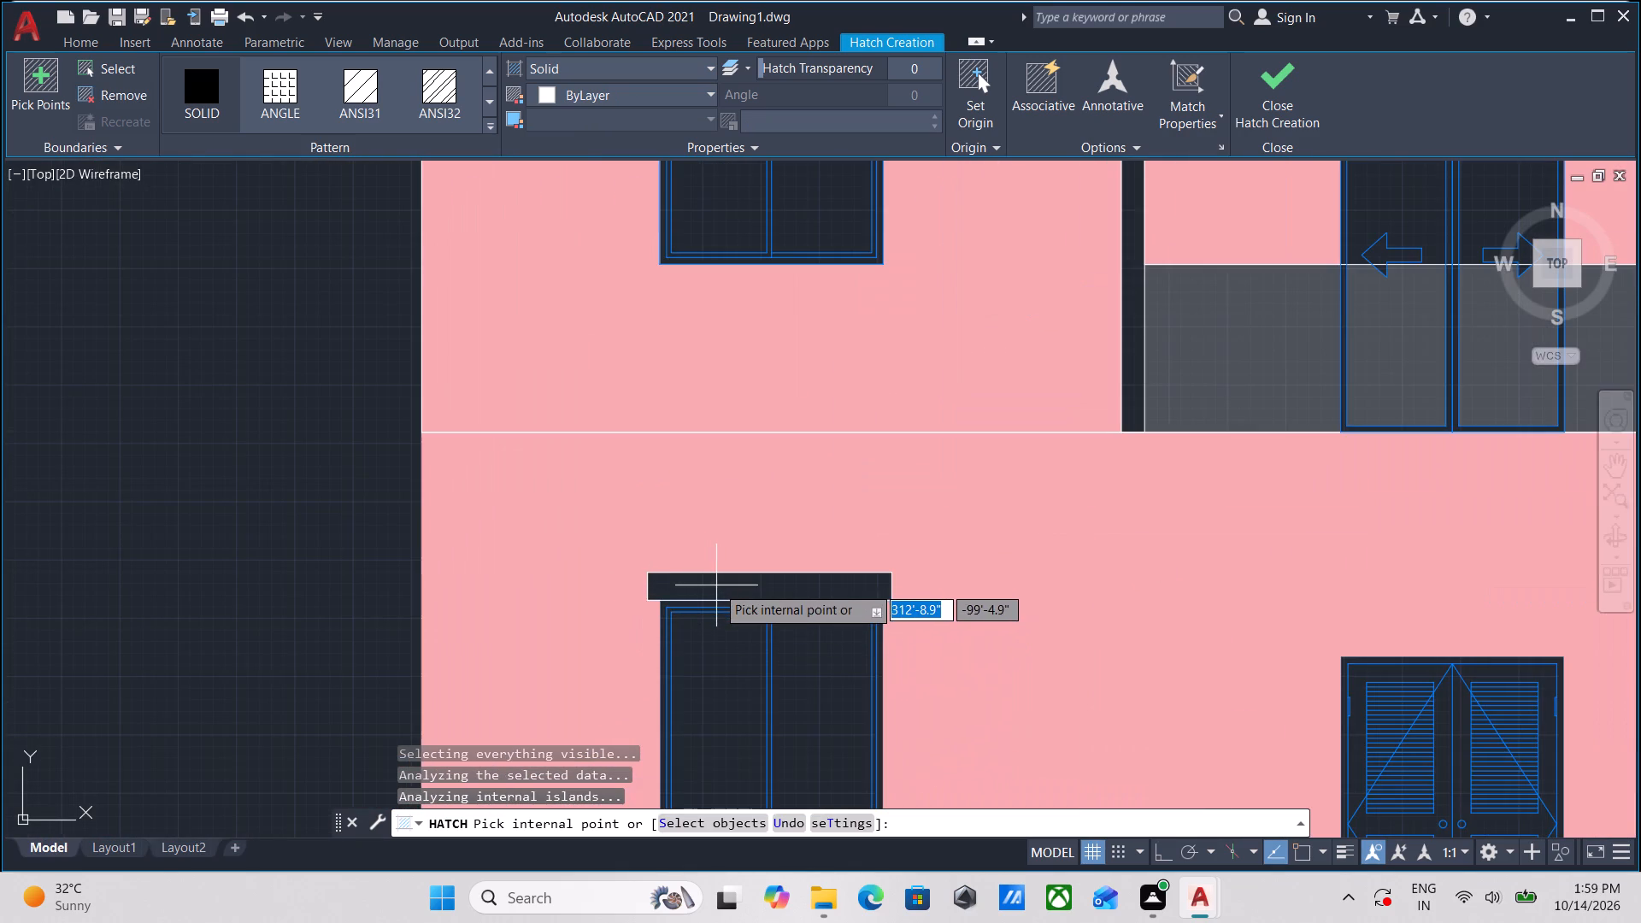
{"action": "left_click", "coordinate": [716, 585]}
Fill the strips above the left-hand windows on the second, third and fourth storeys with the same solid white hatch.
{"action": "scroll", "coordinate": [750, 586], "scroll_direction": "down", "scroll_amount": 2}
{"action": "middle_click_drag", "start_coordinate": [750, 586], "coordinate": [727, 691]}
{"action": "scroll", "coordinate": [732, 460], "scroll_direction": "up", "scroll_amount": 2}
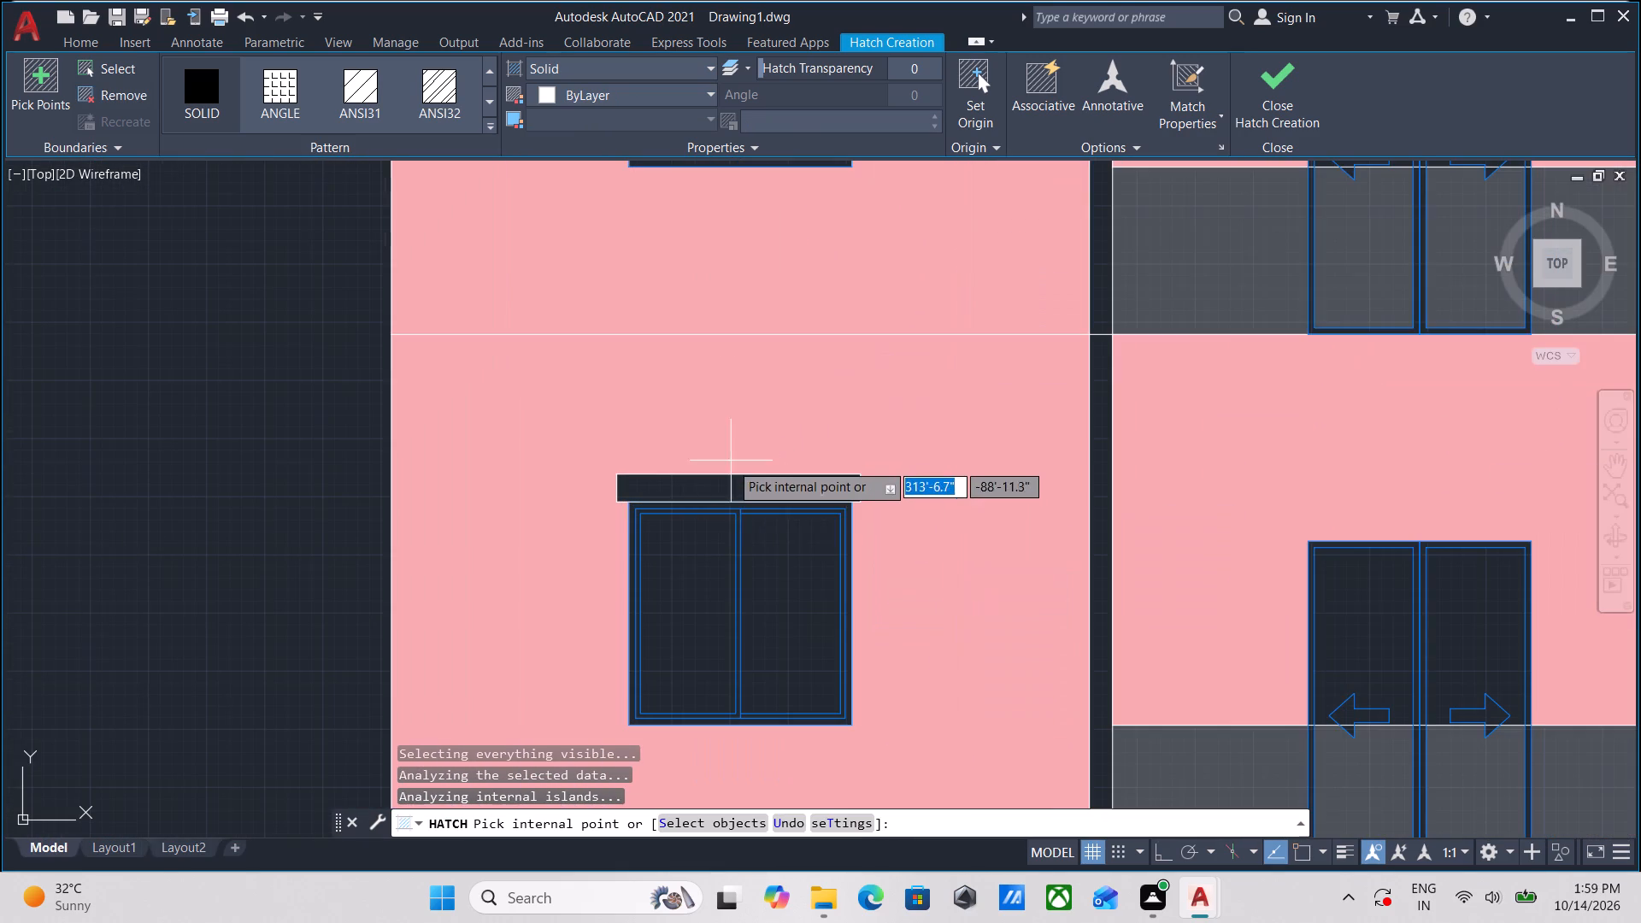
{"action": "left_click", "coordinate": [720, 491]}
{"action": "scroll", "coordinate": [720, 485], "scroll_direction": "down", "scroll_amount": 2}
{"action": "middle_click_drag", "start_coordinate": [720, 485], "coordinate": [671, 640]}
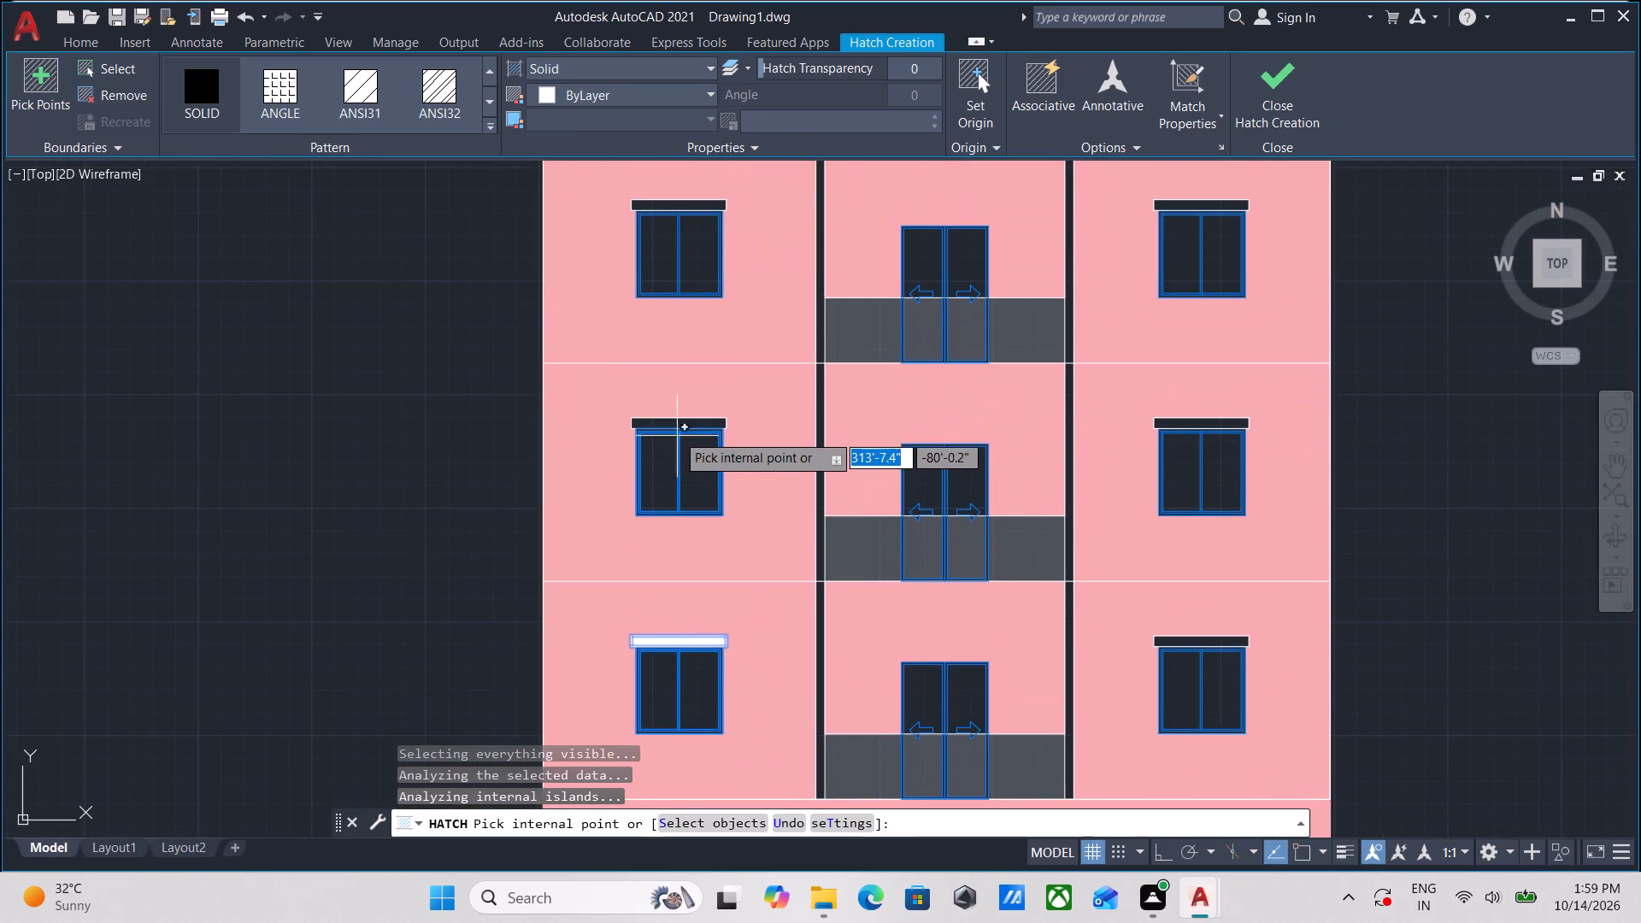
{"action": "left_click", "coordinate": [675, 424]}
{"action": "middle_click_drag", "start_coordinate": [675, 424], "coordinate": [650, 628]}
{"action": "scroll", "coordinate": [637, 408], "scroll_direction": "up", "scroll_amount": 2}
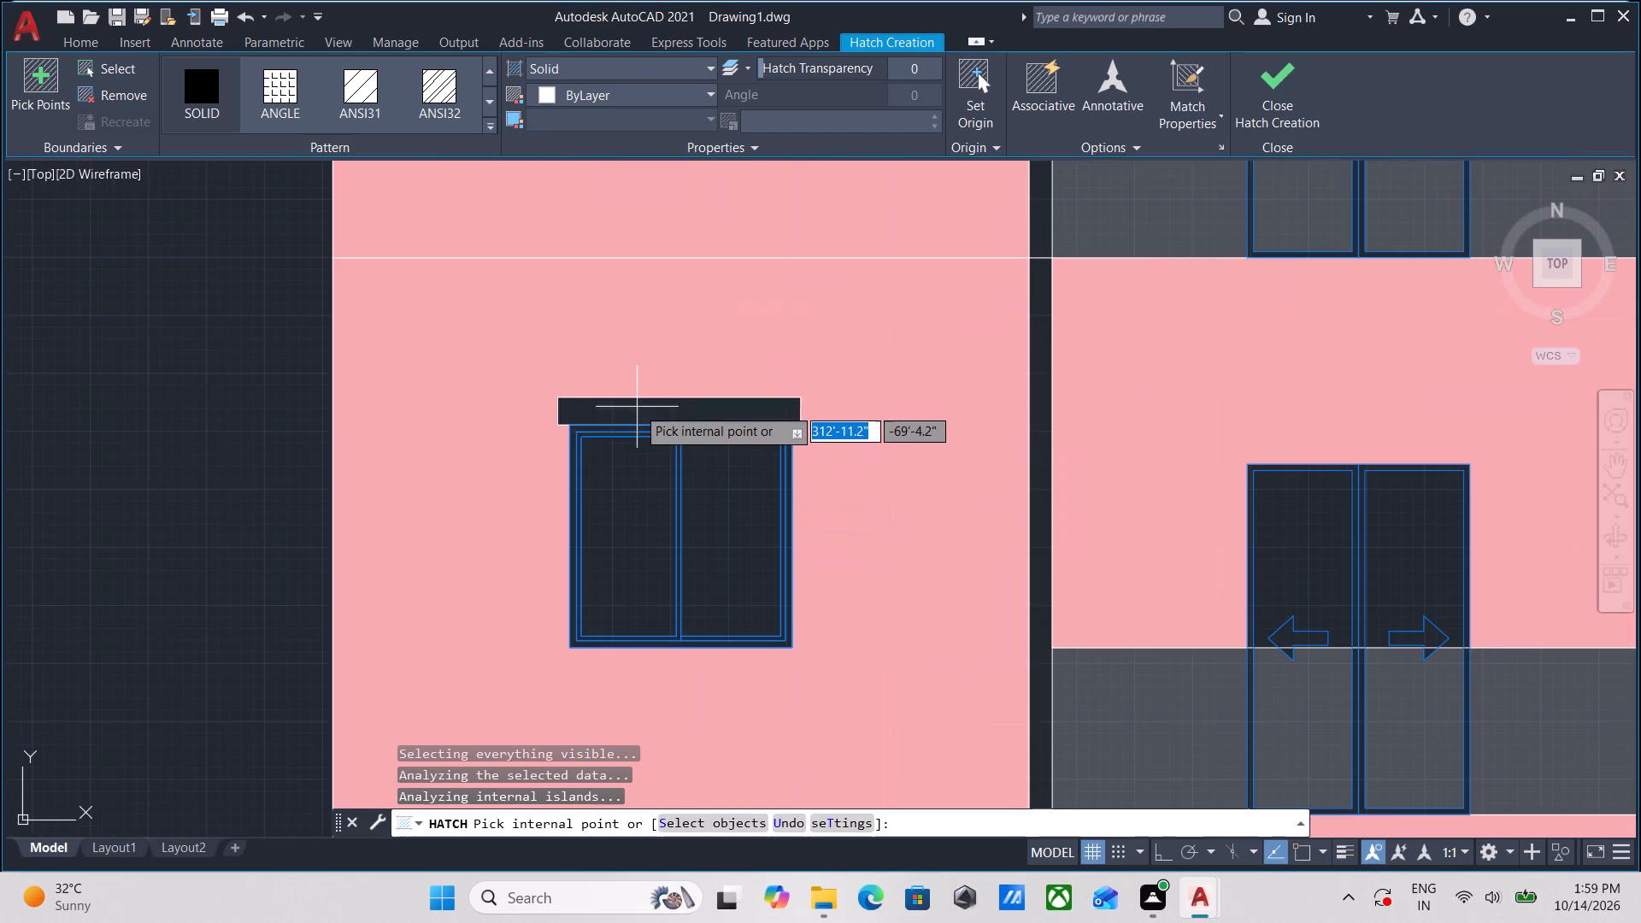
{"action": "left_click", "coordinate": [637, 406]}
Fill the strips above the fourth storey's right-hand window and both top-storey windows with the same solid white hatch.
{"action": "scroll", "coordinate": [679, 414], "scroll_direction": "down", "scroll_amount": 2}
{"action": "middle_click_drag", "start_coordinate": [679, 414], "coordinate": [379, 444]}
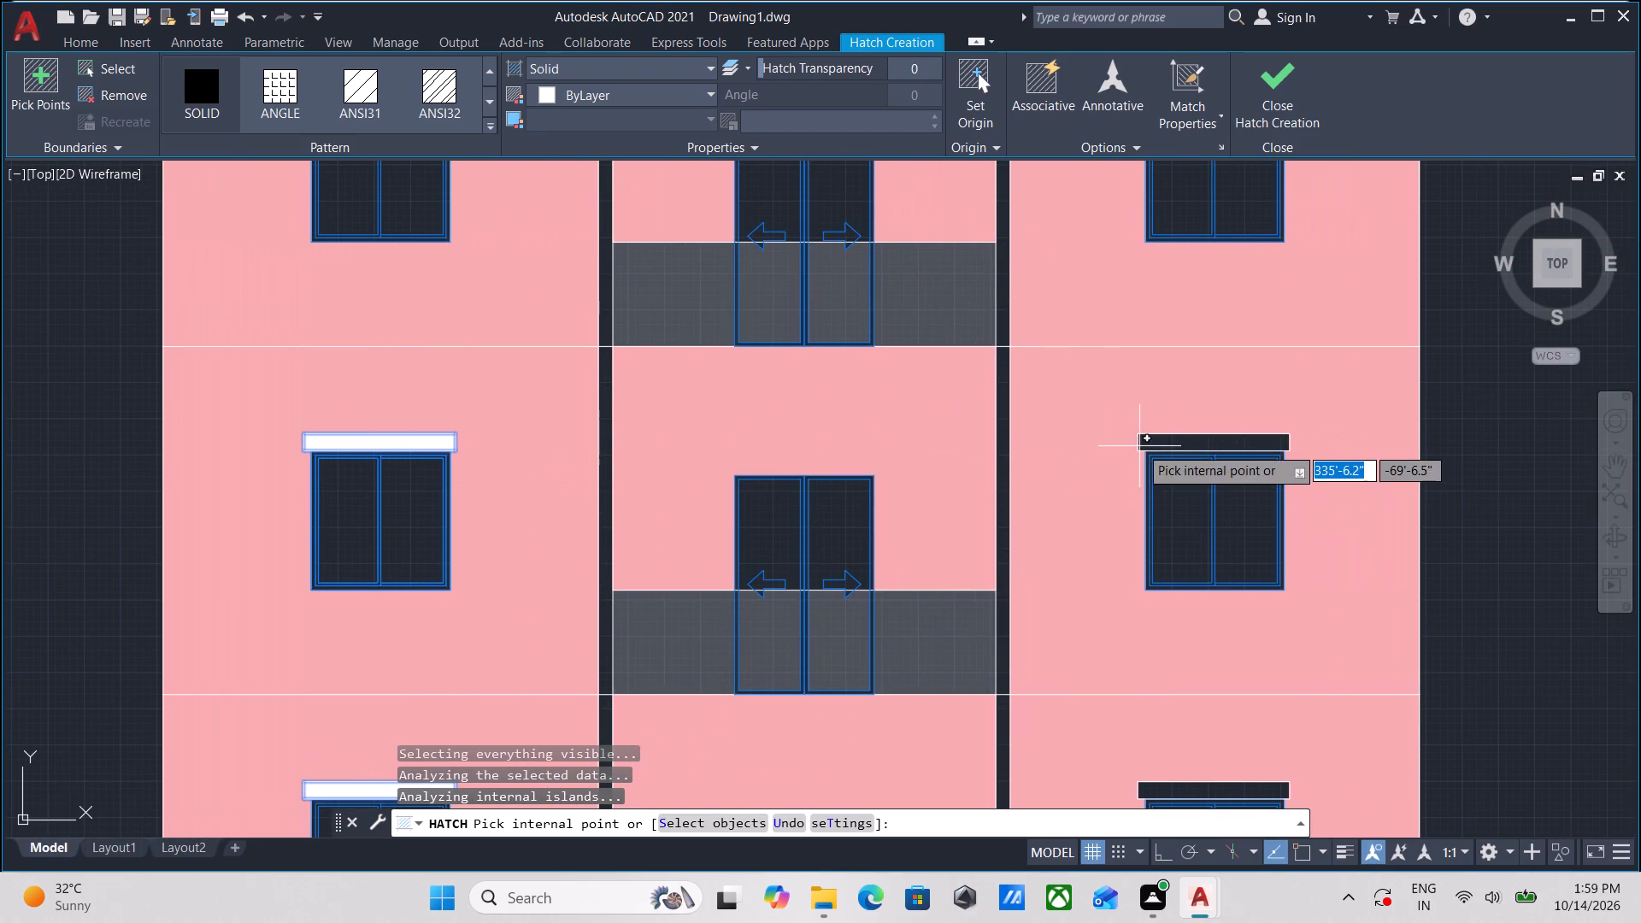
{"action": "left_click", "coordinate": [1191, 444]}
{"action": "scroll", "coordinate": [1191, 444], "scroll_direction": "down", "scroll_amount": 1}
{"action": "middle_click_drag", "start_coordinate": [1191, 444], "coordinate": [1098, 561]}
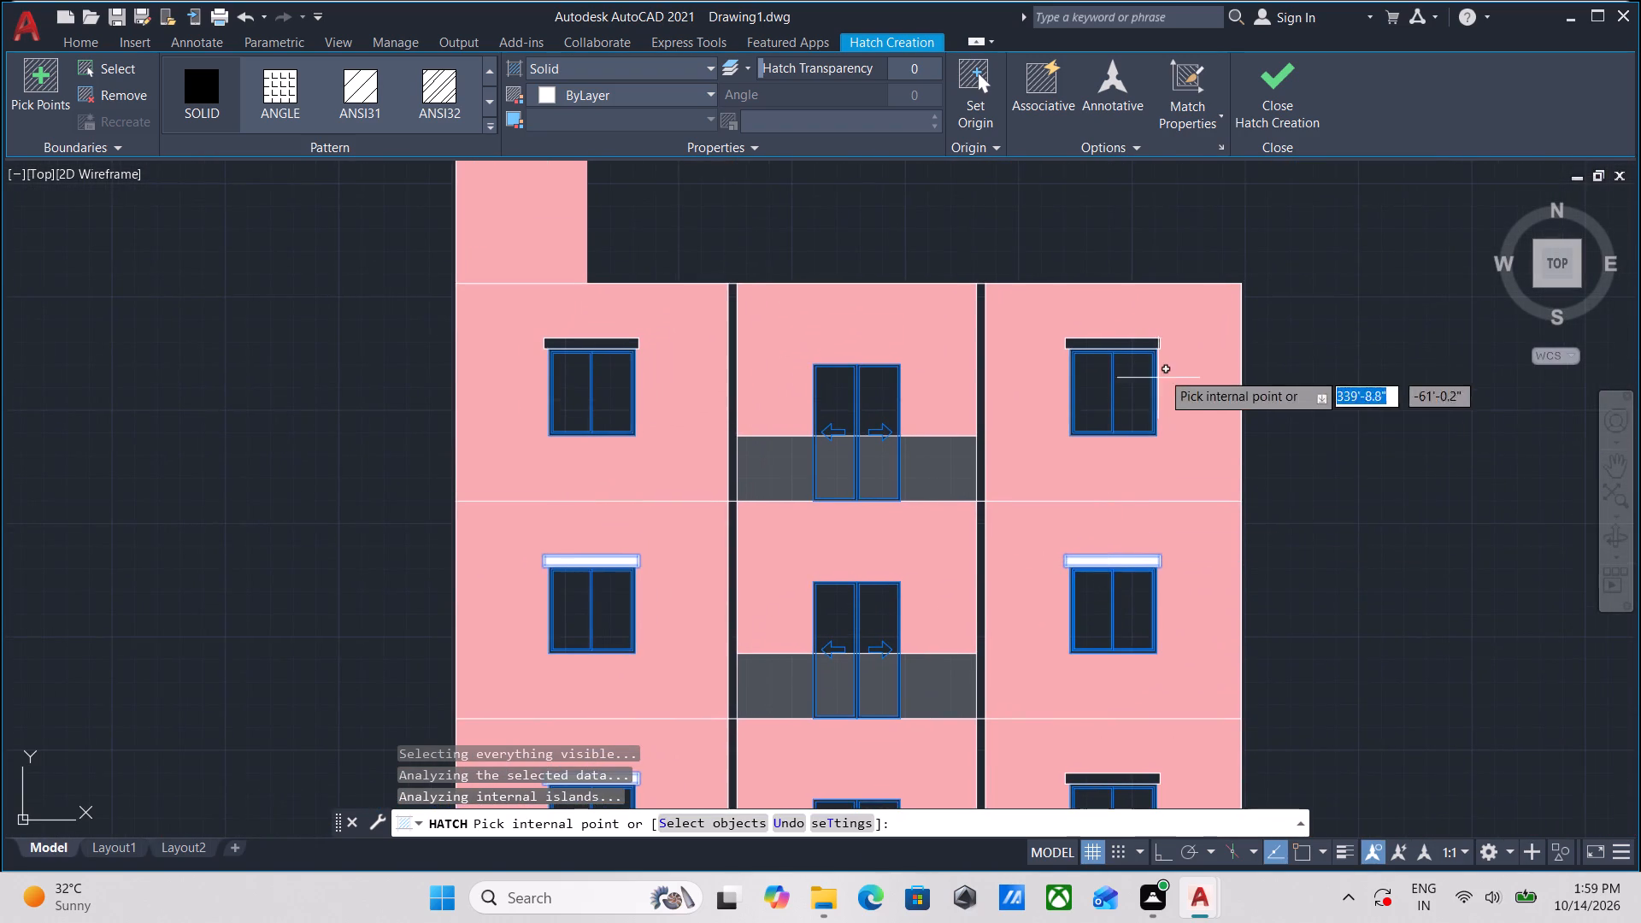
{"action": "scroll", "coordinate": [1138, 343], "scroll_direction": "up", "scroll_amount": 2}
{"action": "left_click", "coordinate": [1097, 338]}
{"action": "scroll", "coordinate": [1057, 366], "scroll_direction": "down", "scroll_amount": 2}
{"action": "middle_click_drag", "start_coordinate": [1003, 379], "coordinate": [1158, 491]}
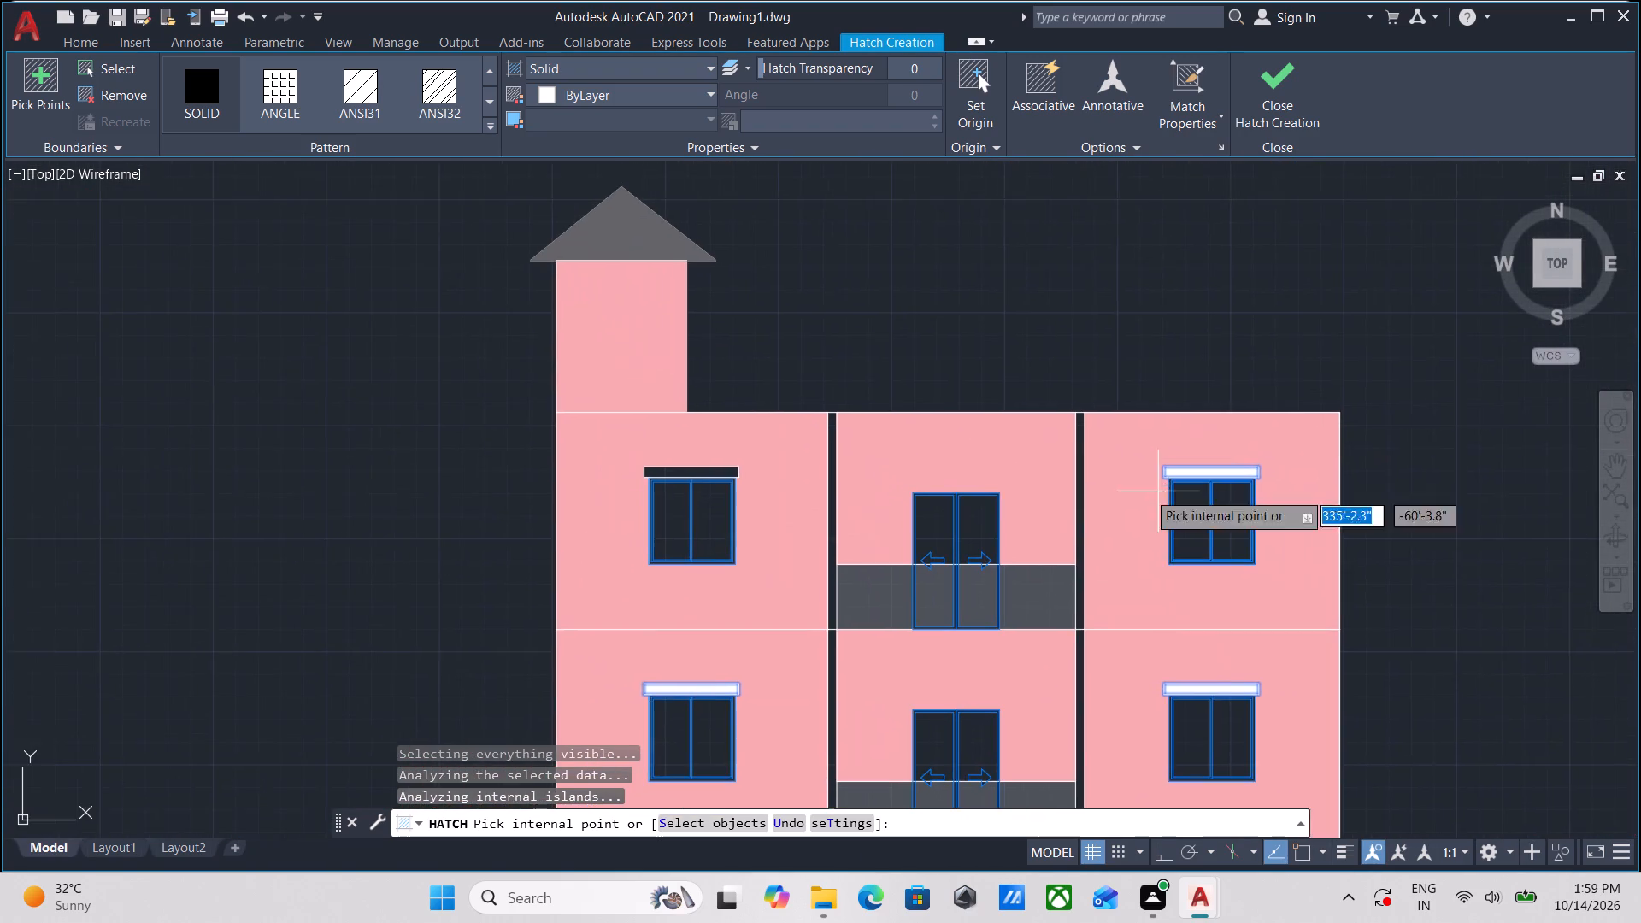
{"action": "scroll", "coordinate": [642, 466], "scroll_direction": "up", "scroll_amount": 2}
{"action": "left_click", "coordinate": [737, 475]}
Fill the strips above the right-hand windows on the second and third storeys with the same solid white hatch and finish the hatch.
{"action": "scroll", "coordinate": [742, 476], "scroll_direction": "down", "scroll_amount": 1}
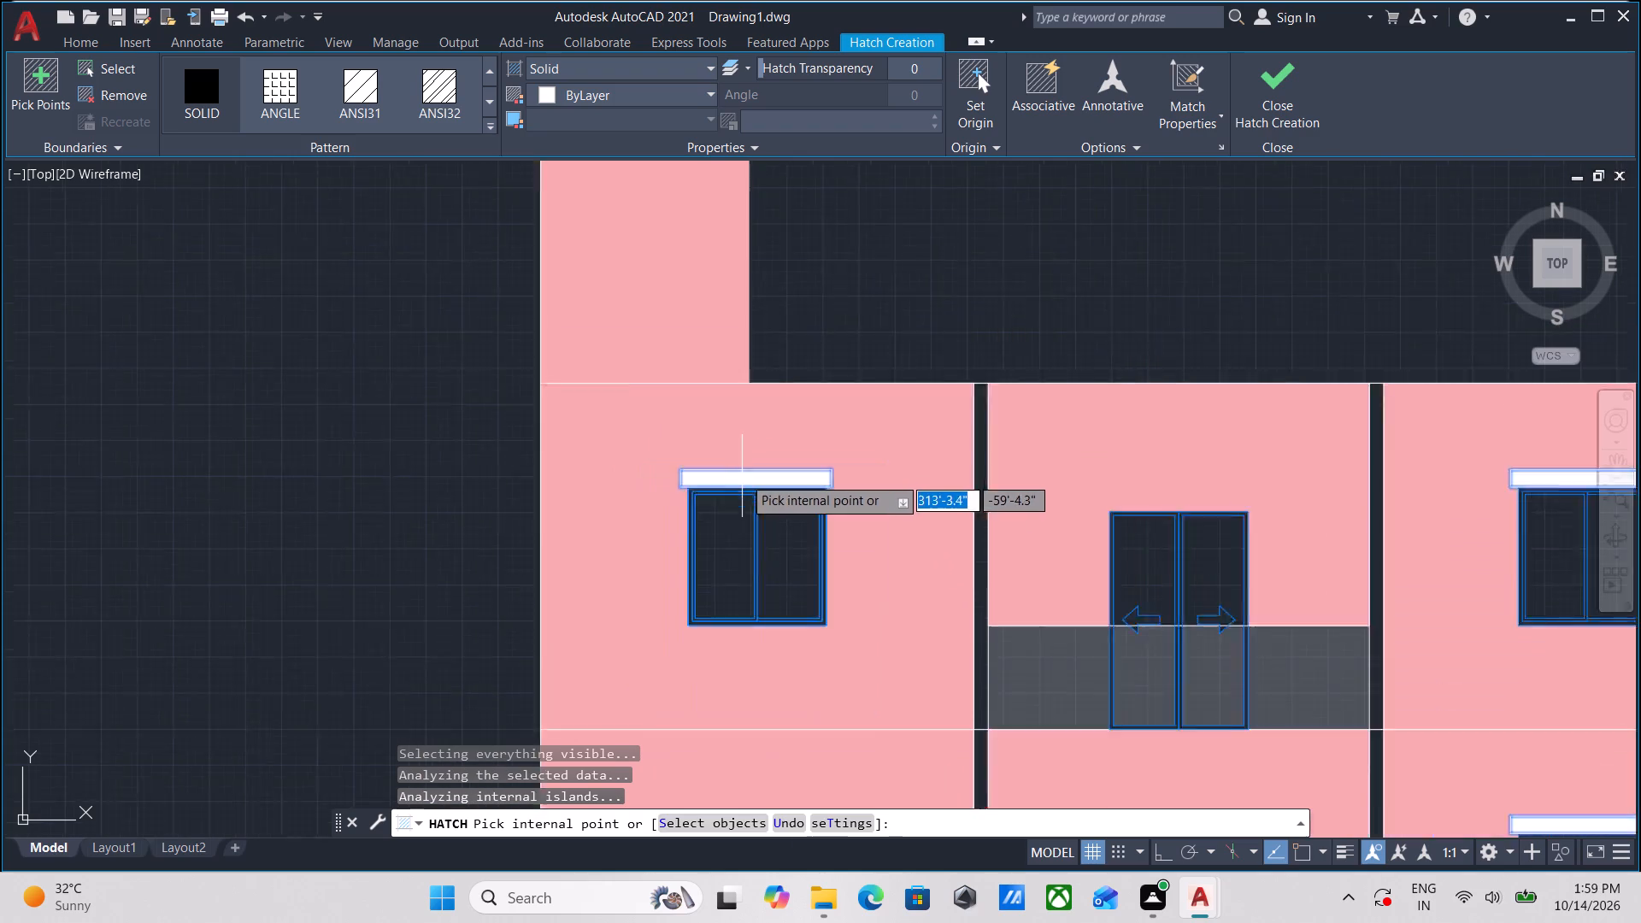
{"action": "scroll", "coordinate": [743, 476], "scroll_direction": "down", "scroll_amount": 1}
{"action": "scroll", "coordinate": [913, 497], "scroll_direction": "down", "scroll_amount": 1}
{"action": "middle_click_drag", "start_coordinate": [913, 497], "coordinate": [843, 337]}
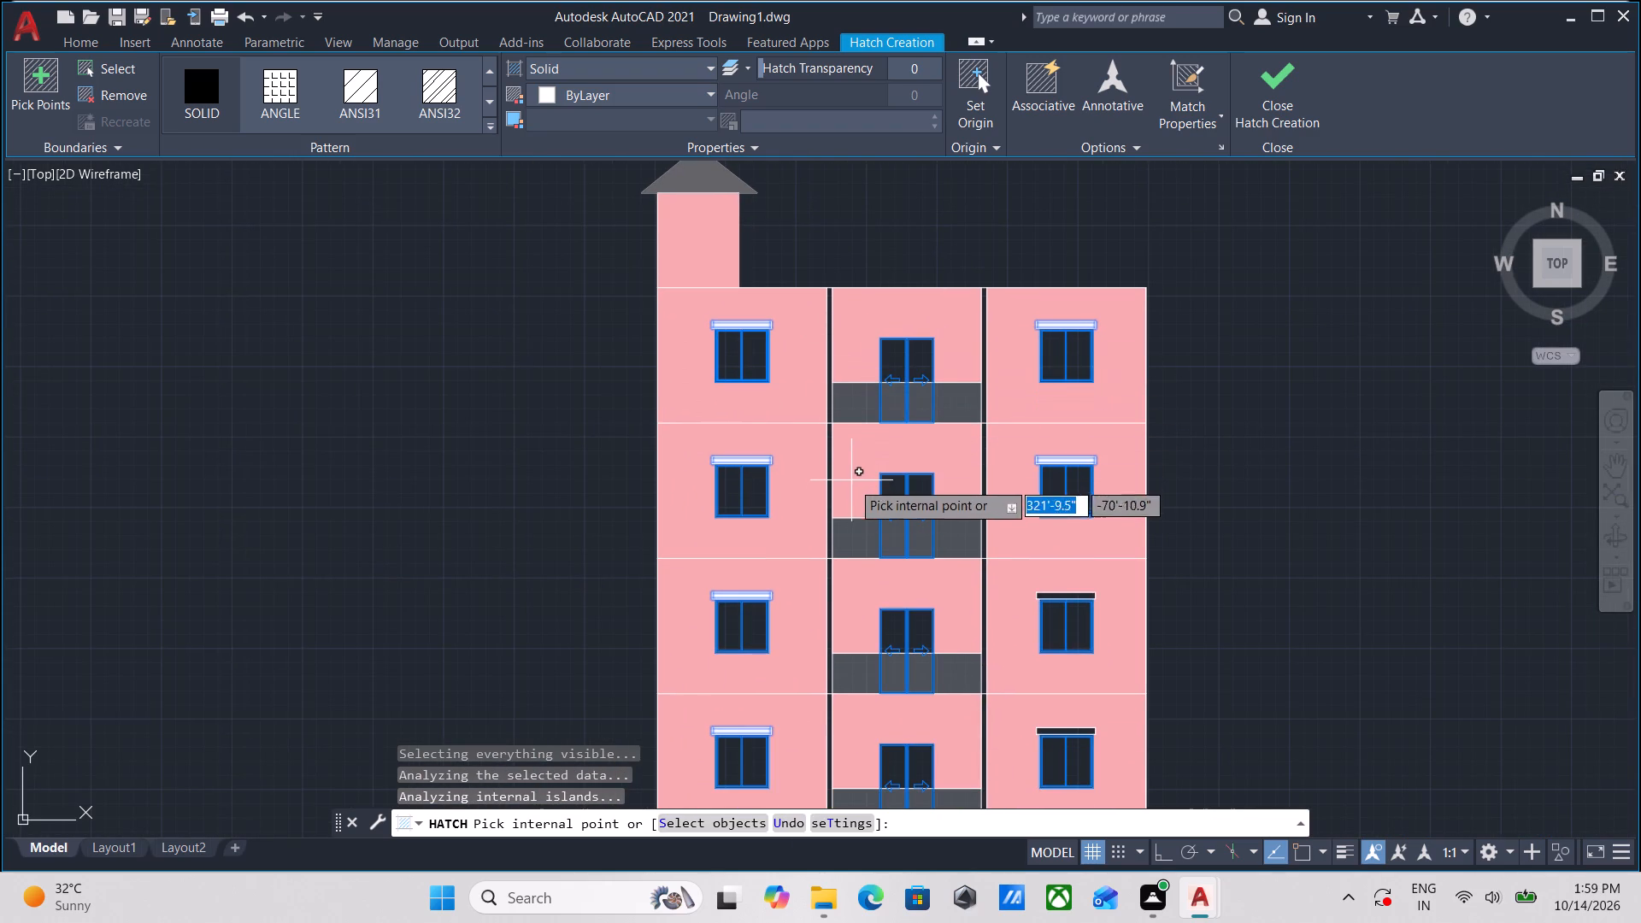
{"action": "middle_click_drag", "start_coordinate": [973, 687], "coordinate": [976, 480]}
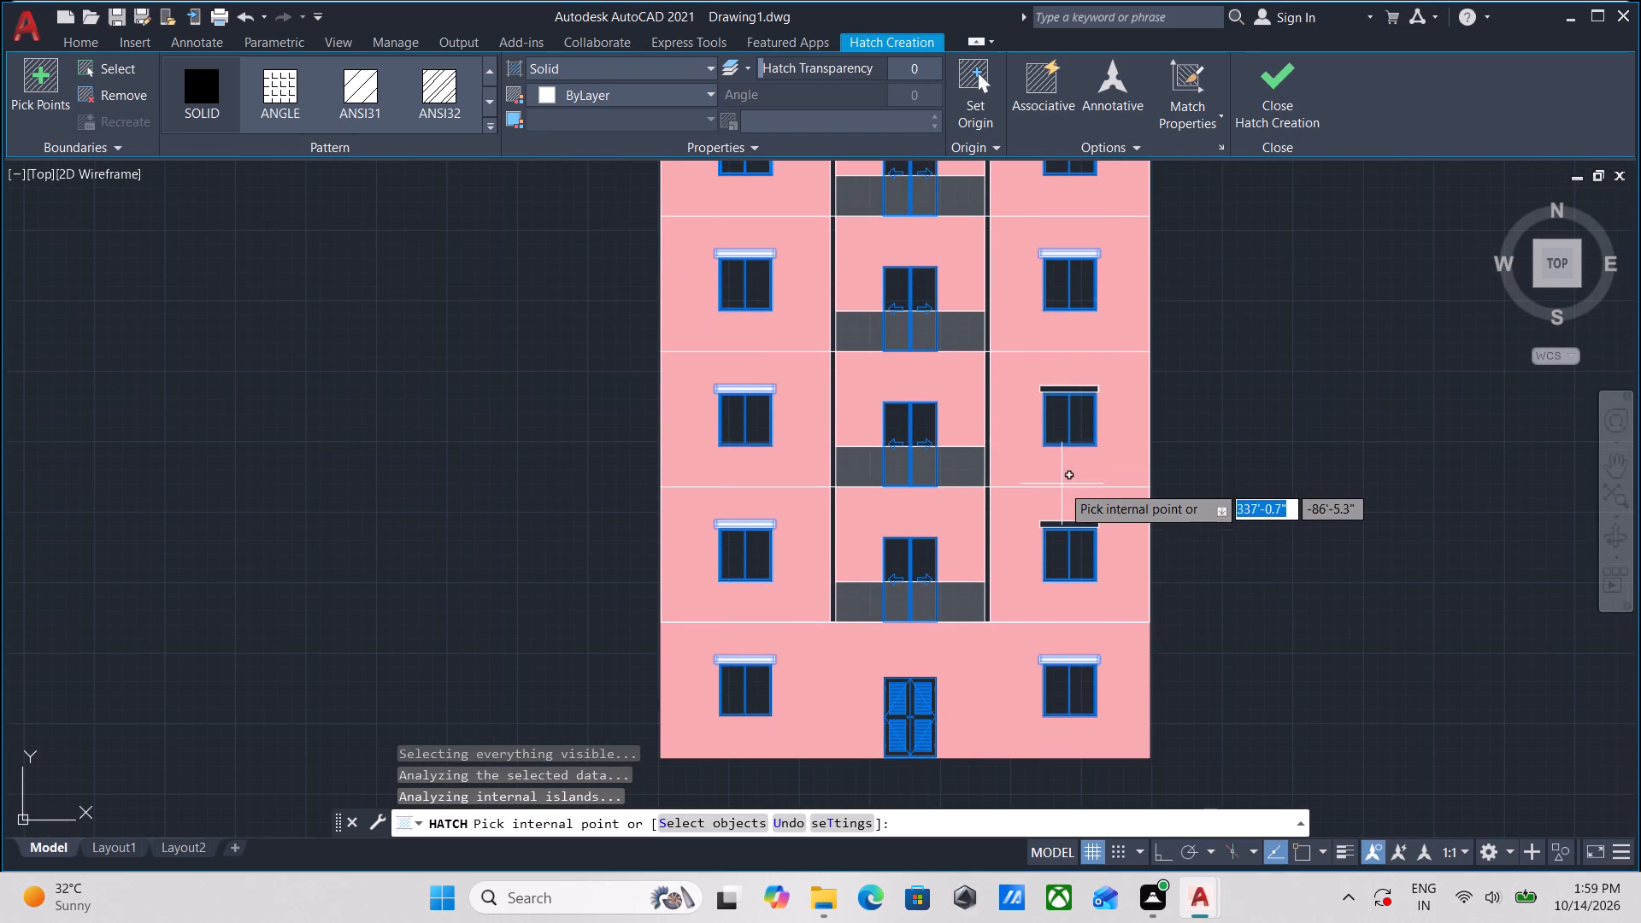
{"action": "scroll", "coordinate": [1070, 537], "scroll_direction": "up", "scroll_amount": 3}
{"action": "left_click", "coordinate": [1068, 507]}
{"action": "middle_click_drag", "start_coordinate": [1068, 507], "coordinate": [1062, 525]}
{"action": "scroll", "coordinate": [1068, 507], "scroll_direction": "down", "scroll_amount": 1}
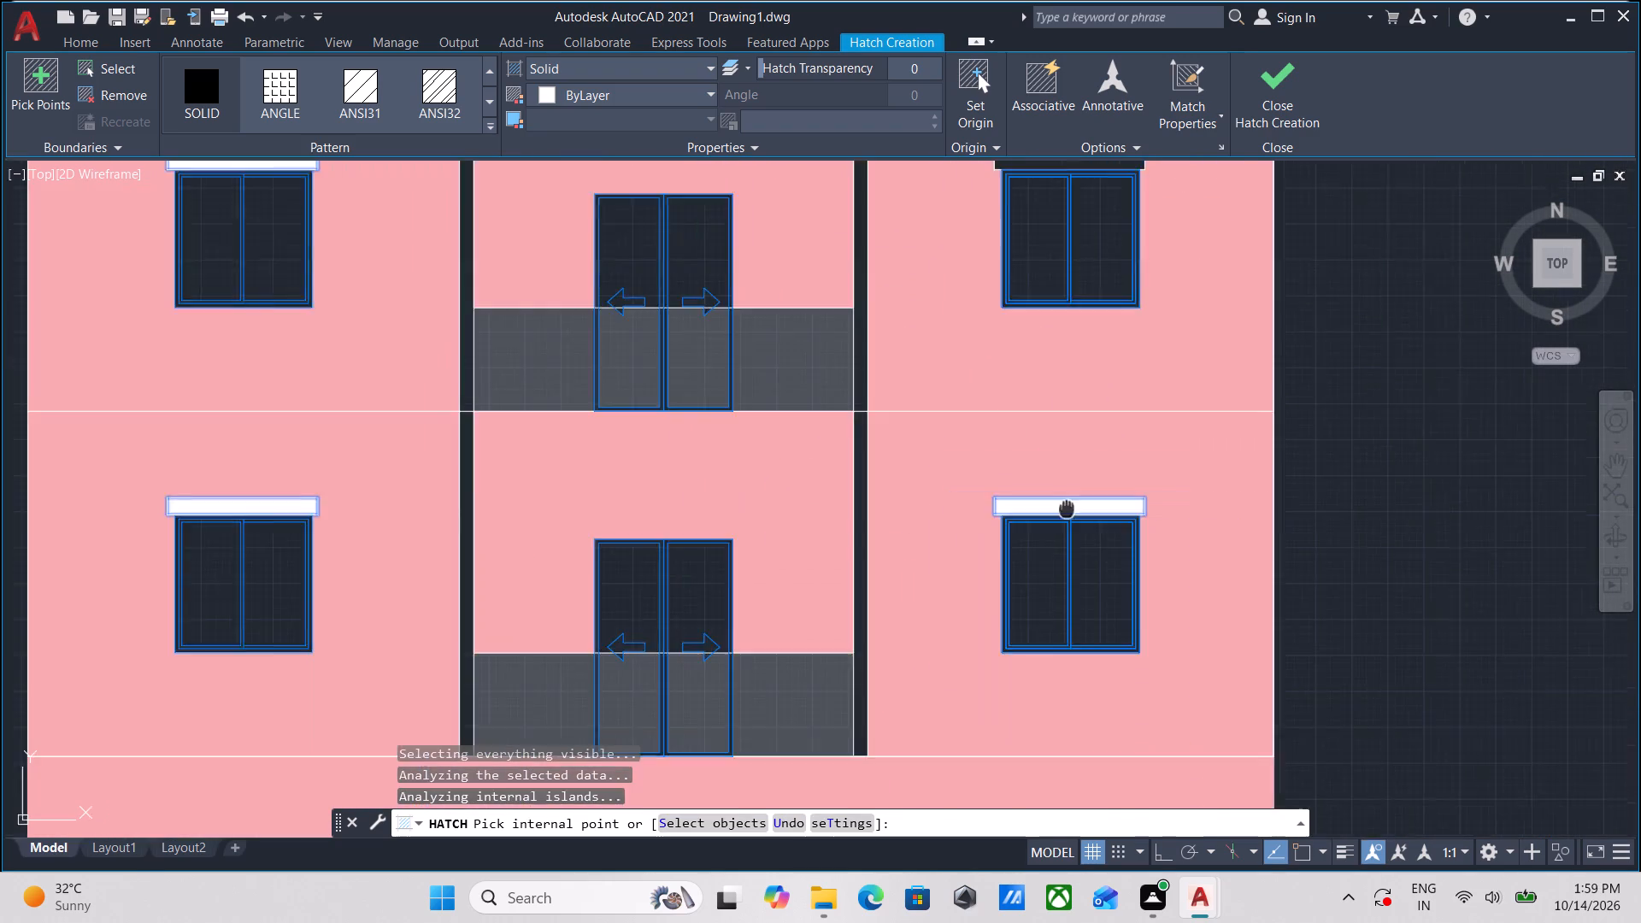
{"action": "middle_click_drag", "start_coordinate": [1062, 525], "coordinate": [1010, 699]}
{"action": "left_click", "coordinate": [1008, 360]}
{"action": "scroll", "coordinate": [1008, 360], "scroll_direction": "down", "scroll_amount": 1}
{"action": "middle_click_drag", "start_coordinate": [1008, 360], "coordinate": [978, 595]}
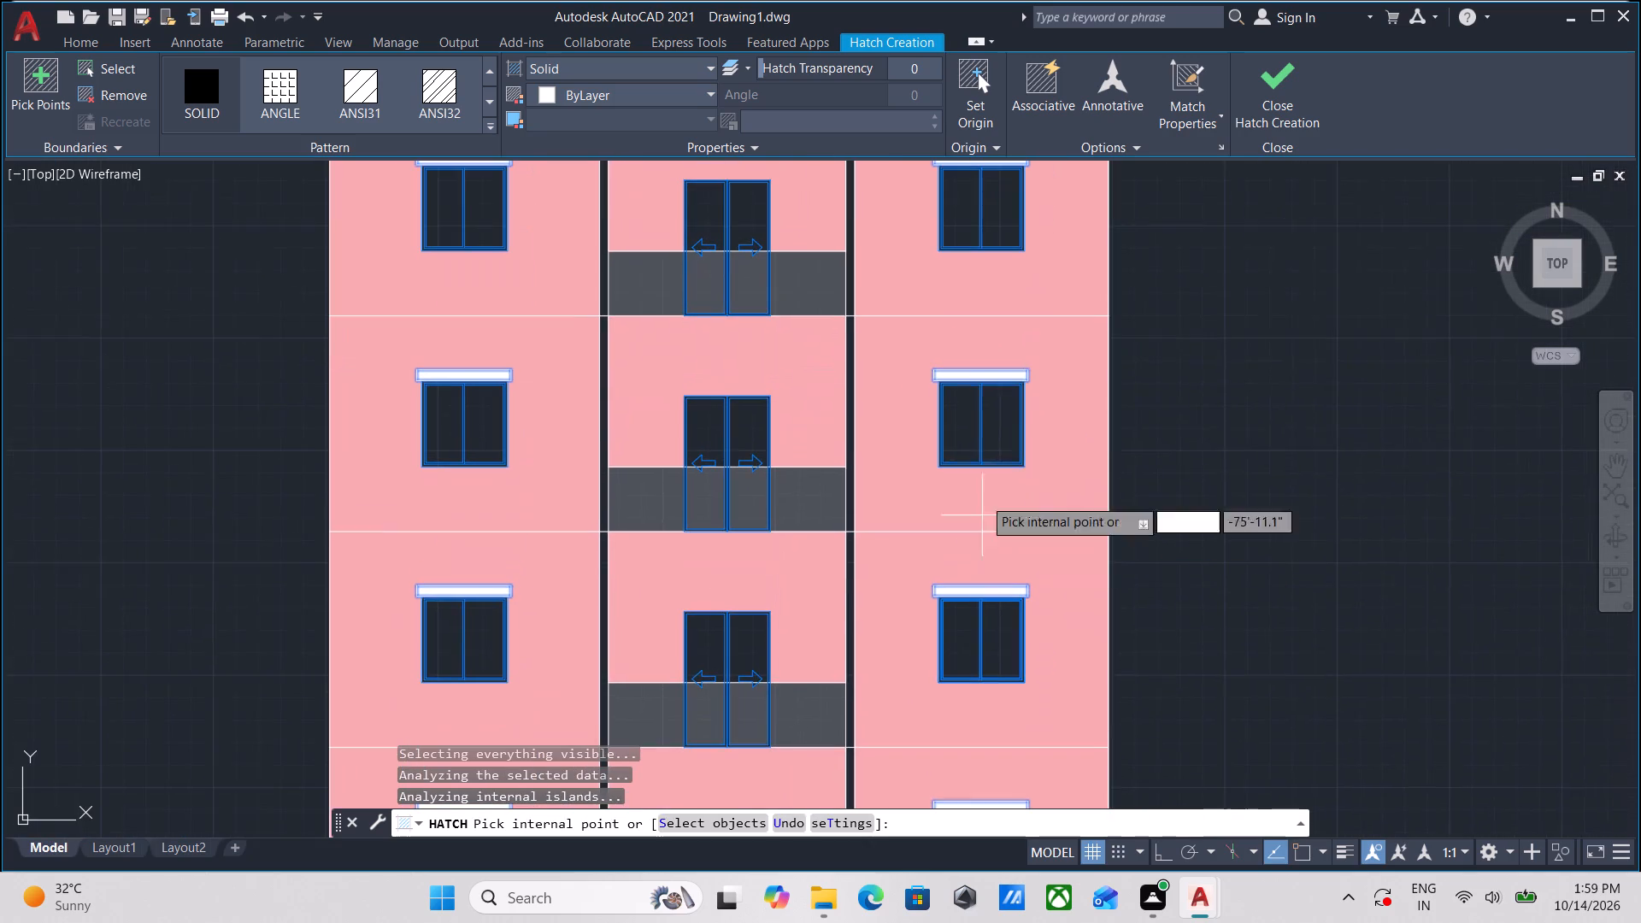
{"action": "middle_click_drag", "start_coordinate": [985, 320], "coordinate": [985, 557]}
{"action": "scroll", "coordinate": [980, 462], "scroll_direction": "down", "scroll_amount": 3}
{"action": "middle_click_drag", "start_coordinate": [1077, 590], "coordinate": [1036, 388]}
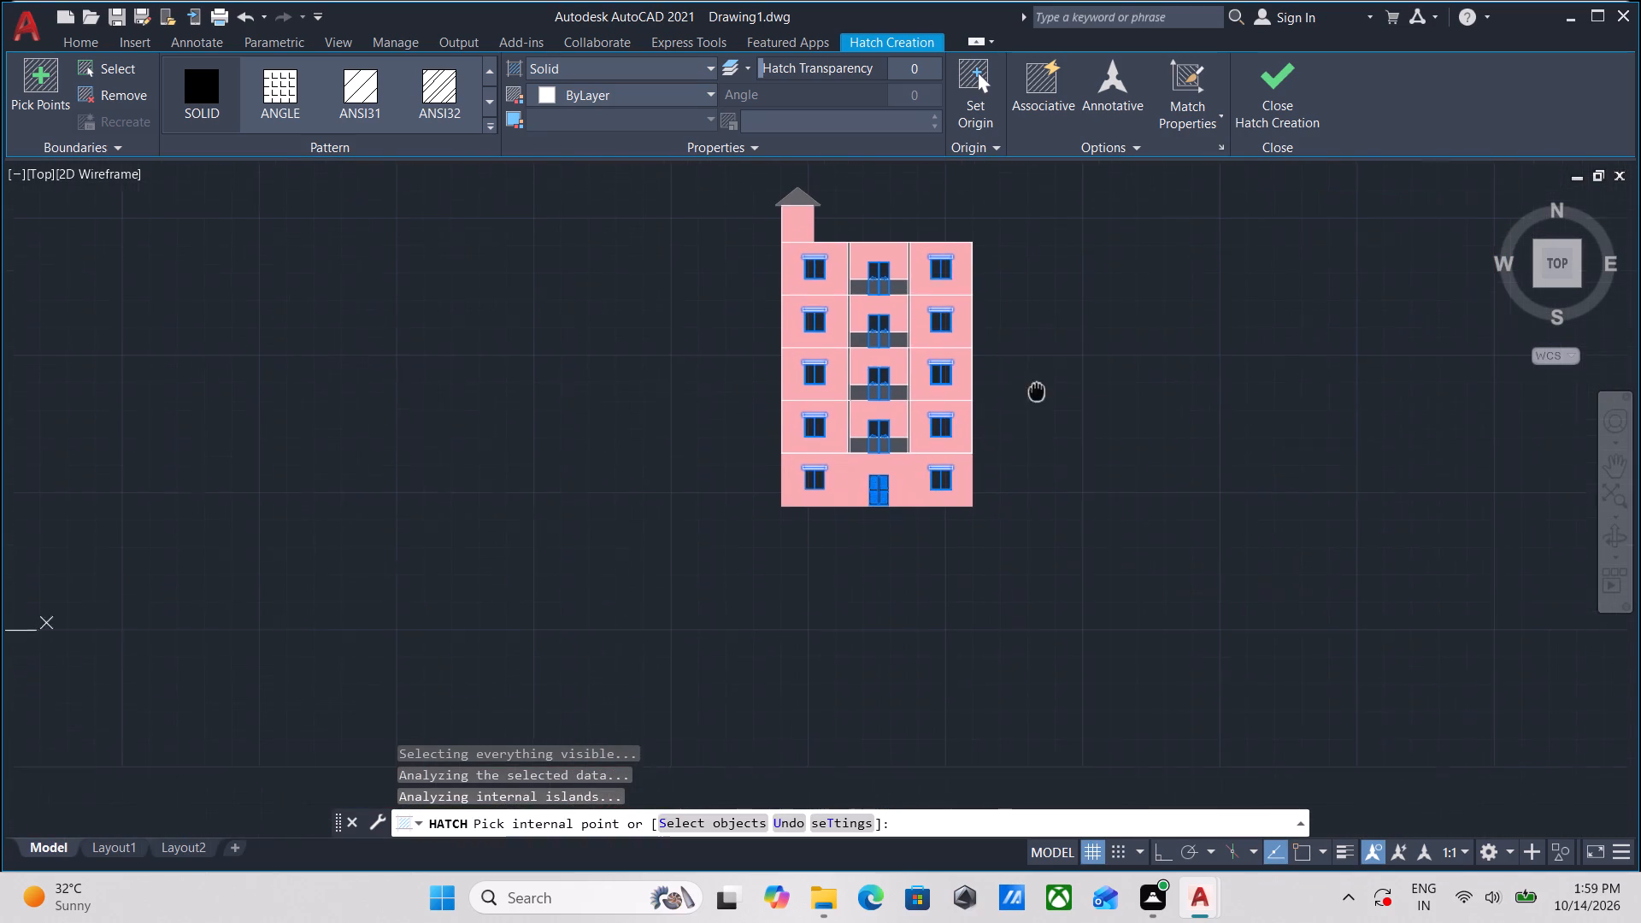
{"action": "middle_click_drag", "start_coordinate": [1036, 388], "coordinate": [1037, 391]}
{"action": "scroll", "coordinate": [1034, 463], "scroll_direction": "up", "scroll_amount": 2}
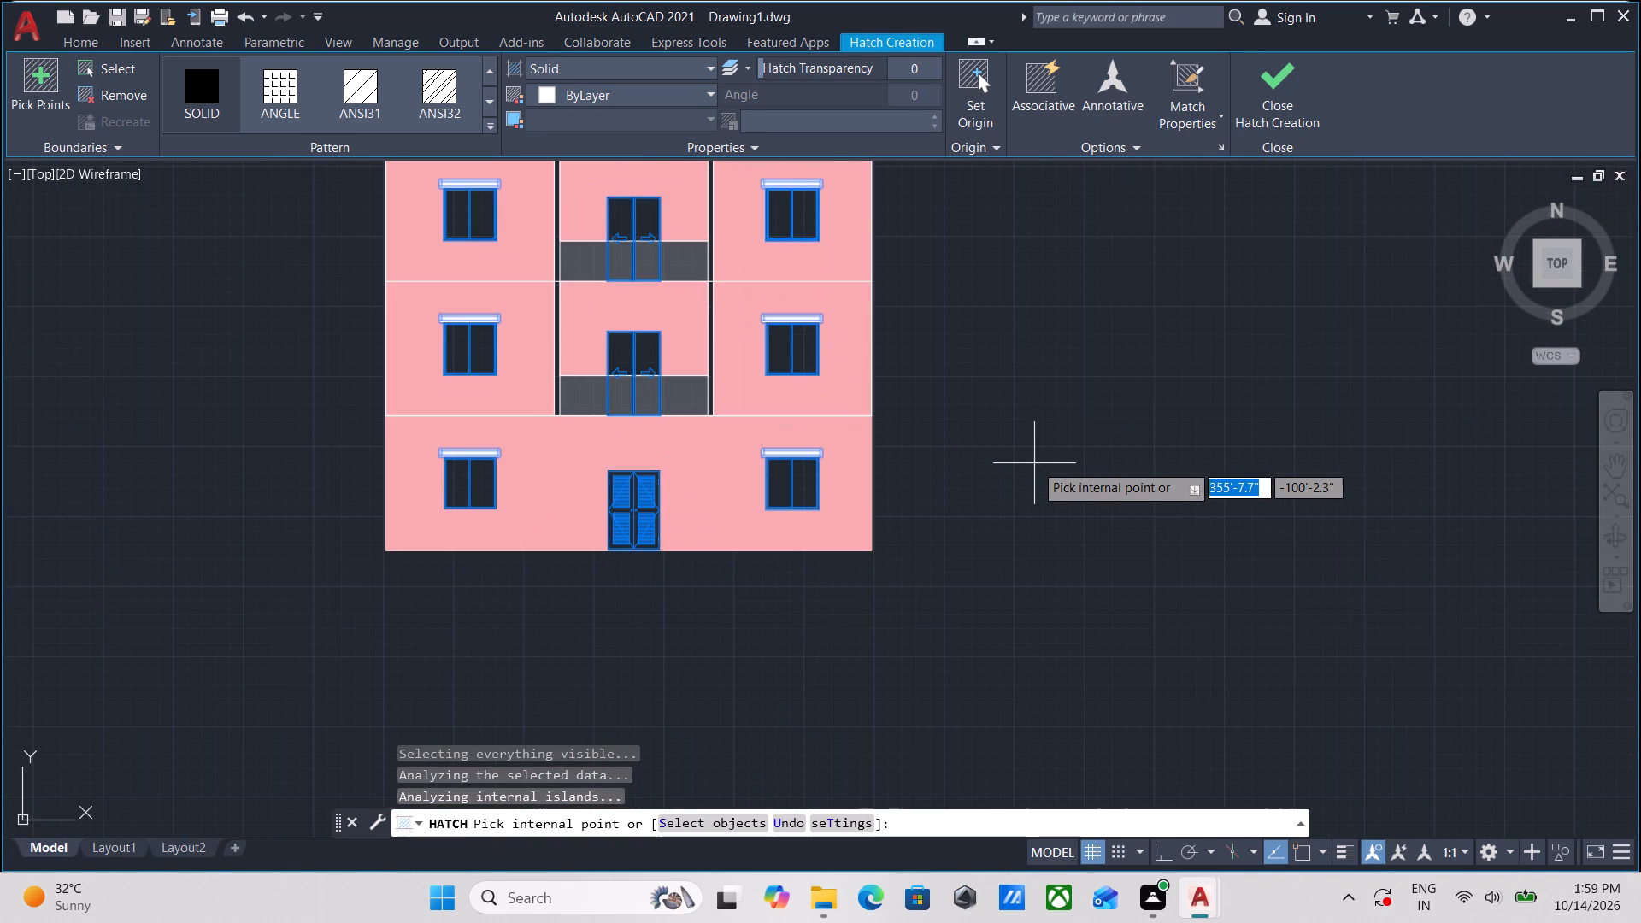
{"action": "middle_click_drag", "start_coordinate": [1034, 463], "coordinate": [1050, 646]}
{"action": "scroll", "coordinate": [1049, 632], "scroll_direction": "down", "scroll_amount": 1}
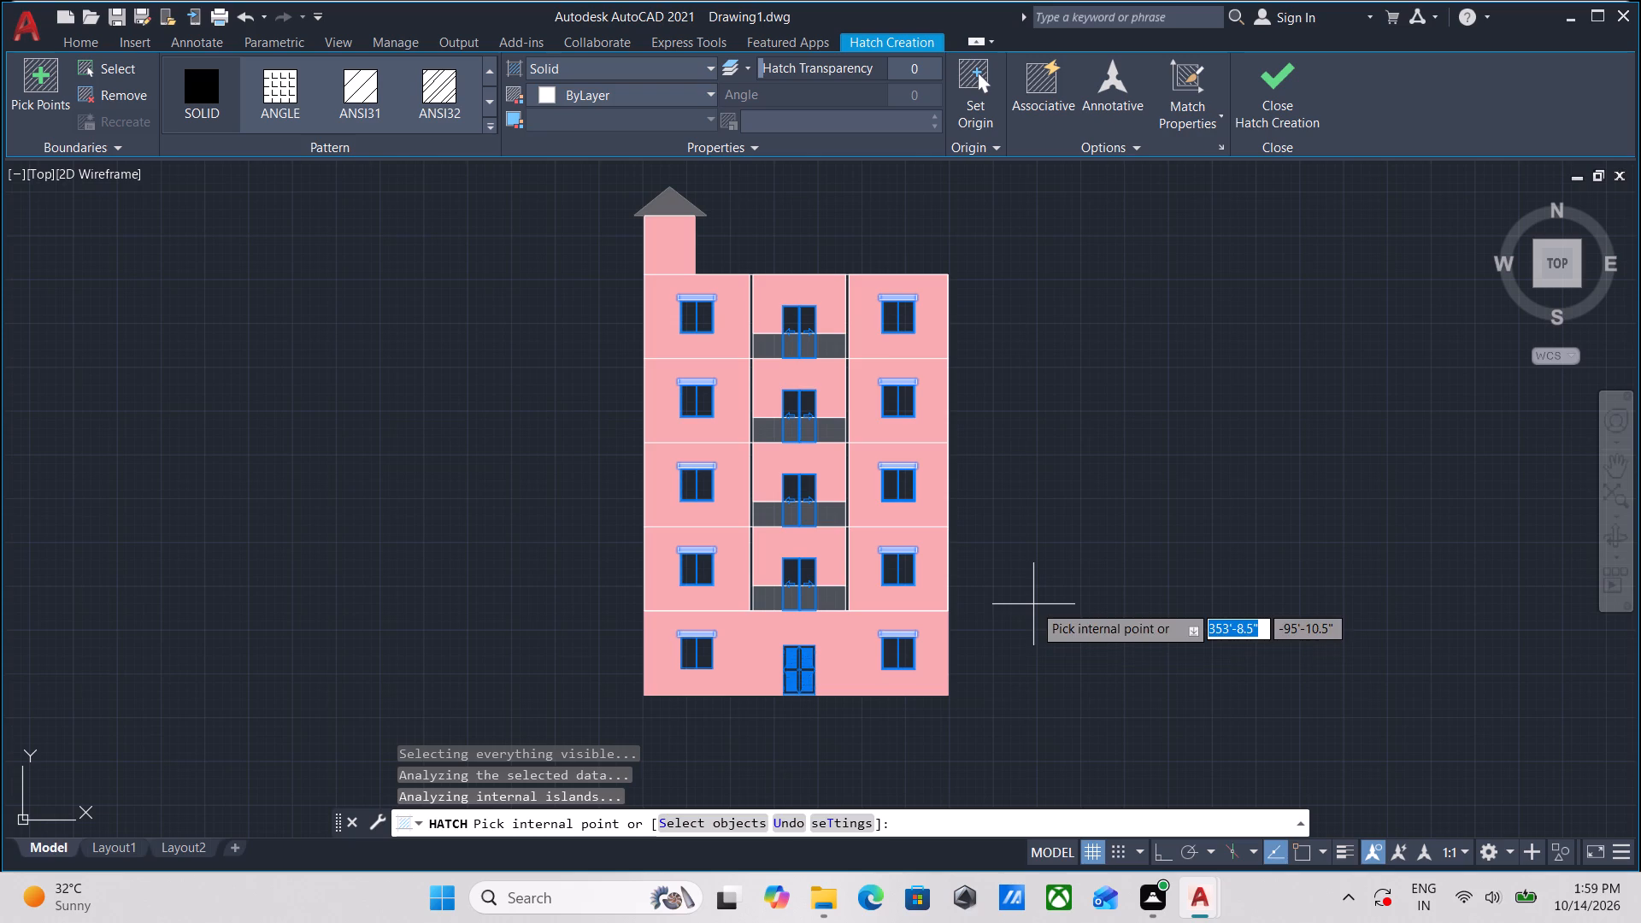
{"action": "left_click", "coordinate": [1263, 91]}
Examine the filled elevation next to the floor plans and up close around its windows and balconies.
{"action": "scroll", "coordinate": [1109, 334], "scroll_direction": "down", "scroll_amount": 2}
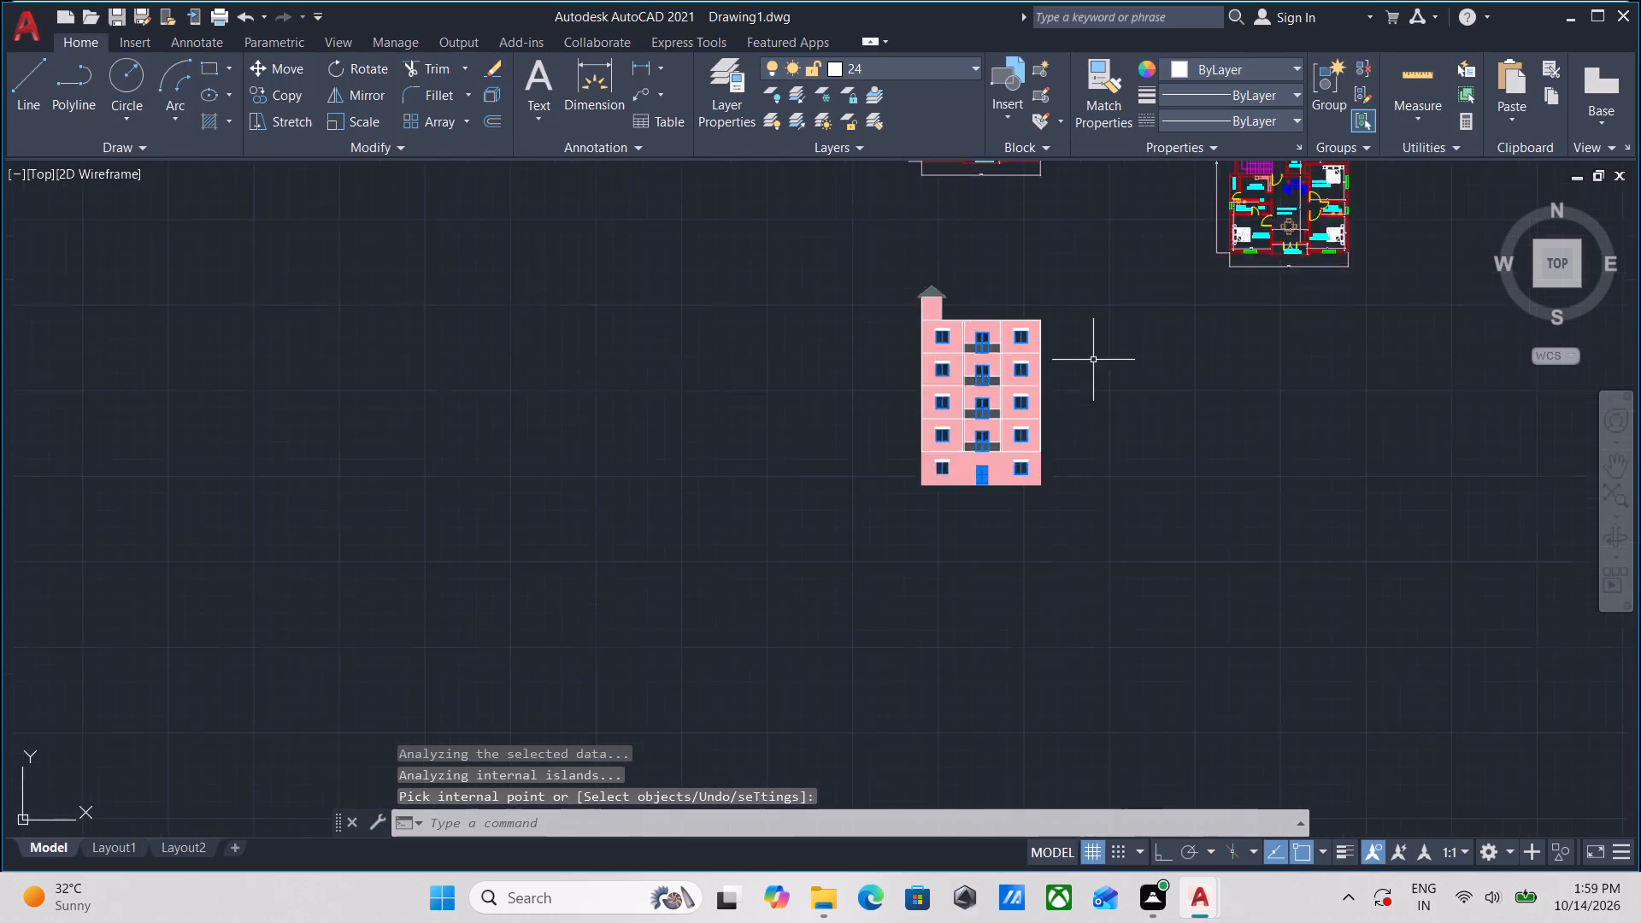
{"action": "scroll", "coordinate": [1091, 363], "scroll_direction": "down", "scroll_amount": 1}
{"action": "middle_click_drag", "start_coordinate": [1098, 378], "coordinate": [966, 541]}
{"action": "scroll", "coordinate": [951, 552], "scroll_direction": "up", "scroll_amount": 3}
{"action": "scroll", "coordinate": [951, 552], "scroll_direction": "down", "scroll_amount": 2}
{"action": "middle_click_drag", "start_coordinate": [951, 552], "coordinate": [907, 676]}
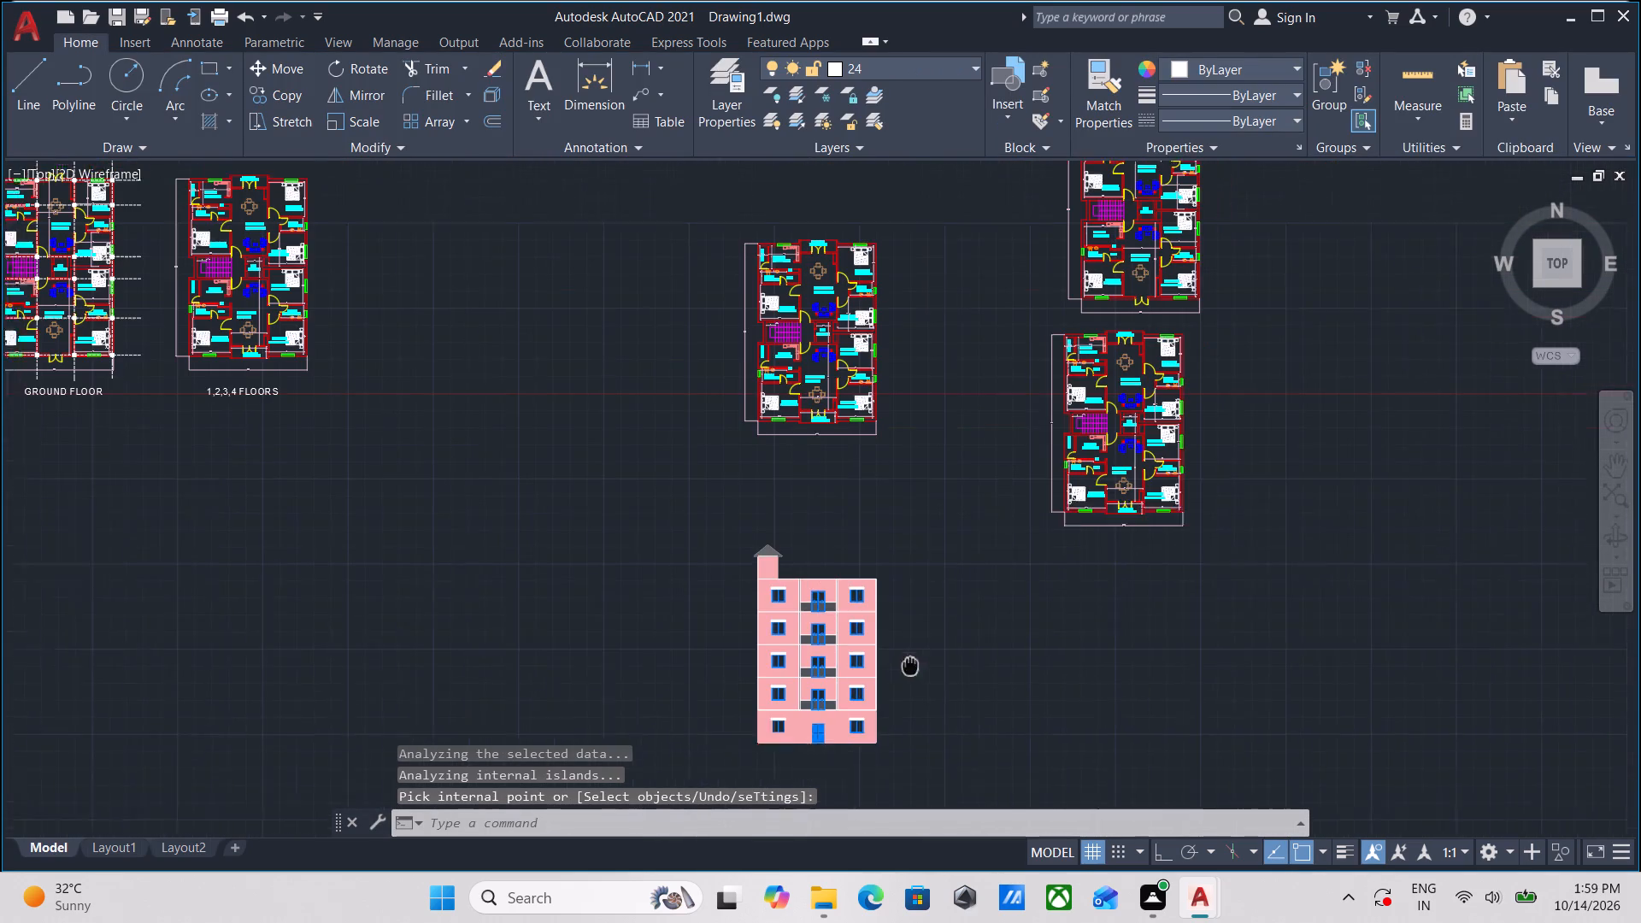
{"action": "middle_click_drag", "start_coordinate": [907, 676], "coordinate": [895, 717]}
{"action": "scroll", "coordinate": [838, 599], "scroll_direction": "up", "scroll_amount": 2}
{"action": "scroll", "coordinate": [824, 598], "scroll_direction": "down", "scroll_amount": 2}
{"action": "middle_click_drag", "start_coordinate": [824, 598], "coordinate": [938, 556]}
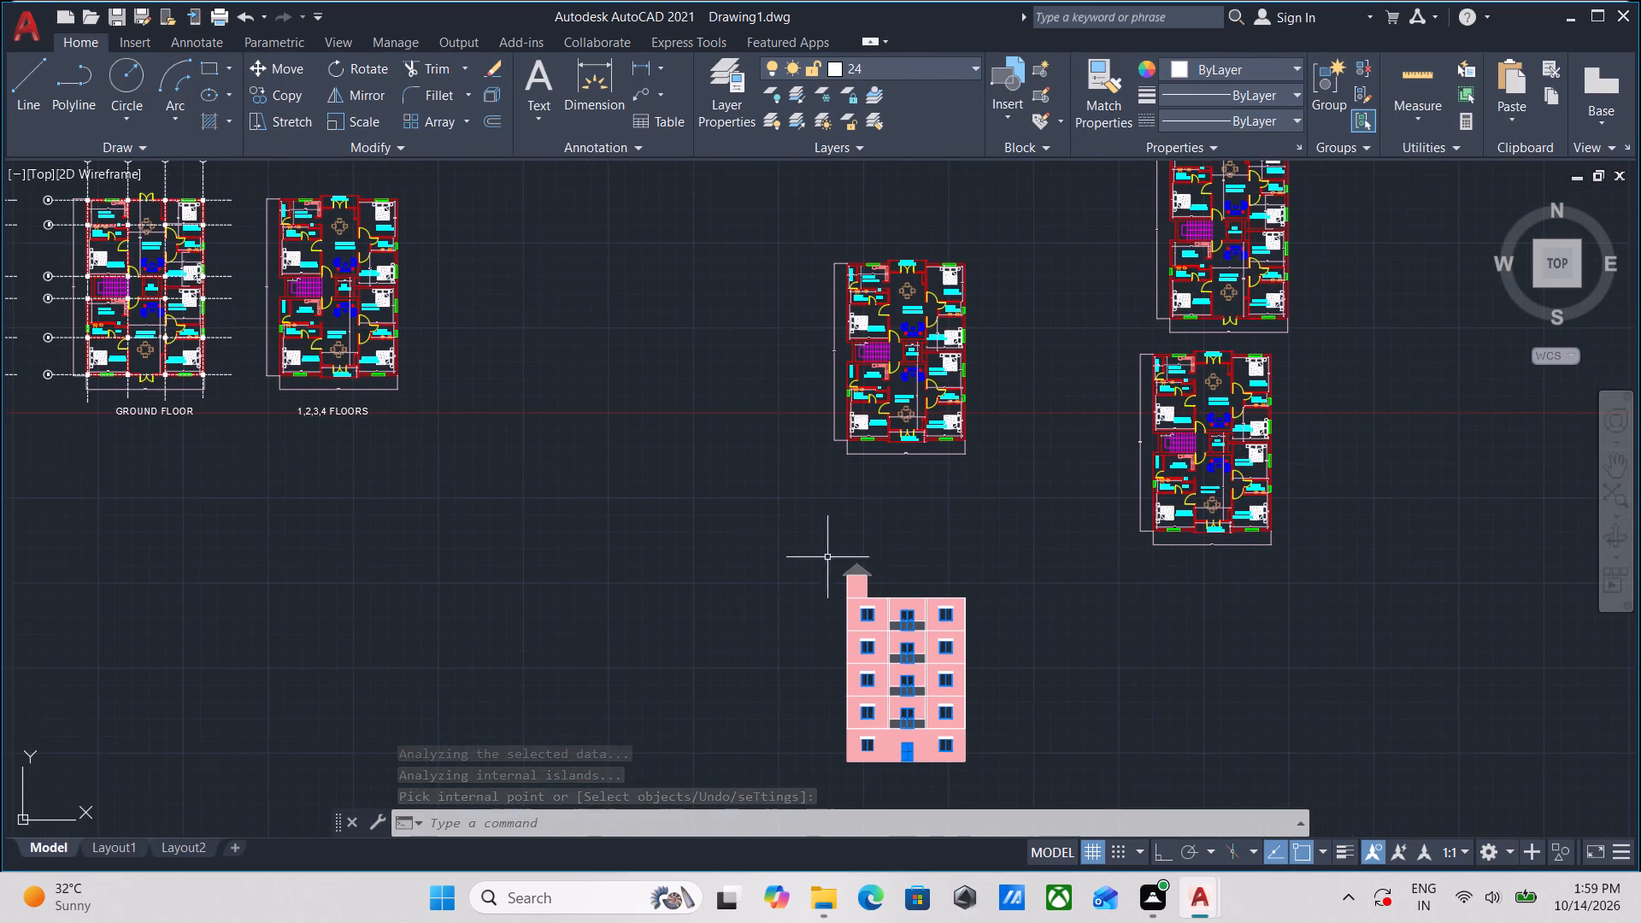
{"action": "scroll", "coordinate": [720, 550], "scroll_direction": "down", "scroll_amount": 1}
{"action": "middle_click_drag", "start_coordinate": [720, 550], "coordinate": [791, 509]}
{"action": "scroll", "coordinate": [1011, 531], "scroll_direction": "up", "scroll_amount": 2}
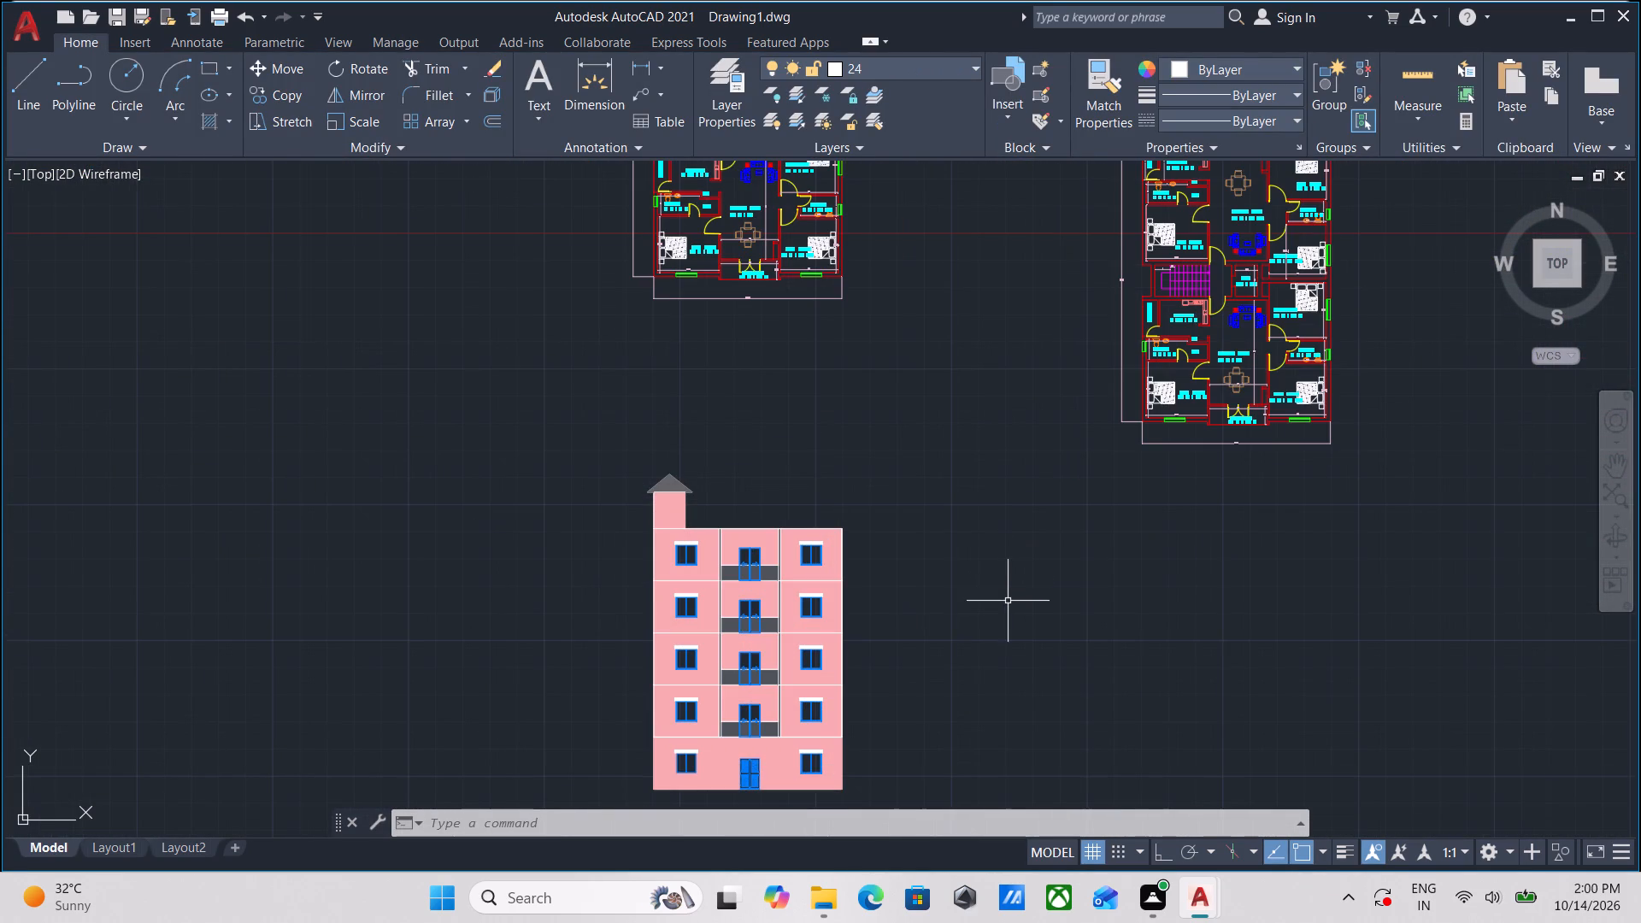
{"action": "scroll", "coordinate": [1006, 602], "scroll_direction": "up", "scroll_amount": 2}
{"action": "scroll", "coordinate": [549, 579], "scroll_direction": "up", "scroll_amount": 3}
{"action": "scroll", "coordinate": [549, 579], "scroll_direction": "down", "scroll_amount": 2}
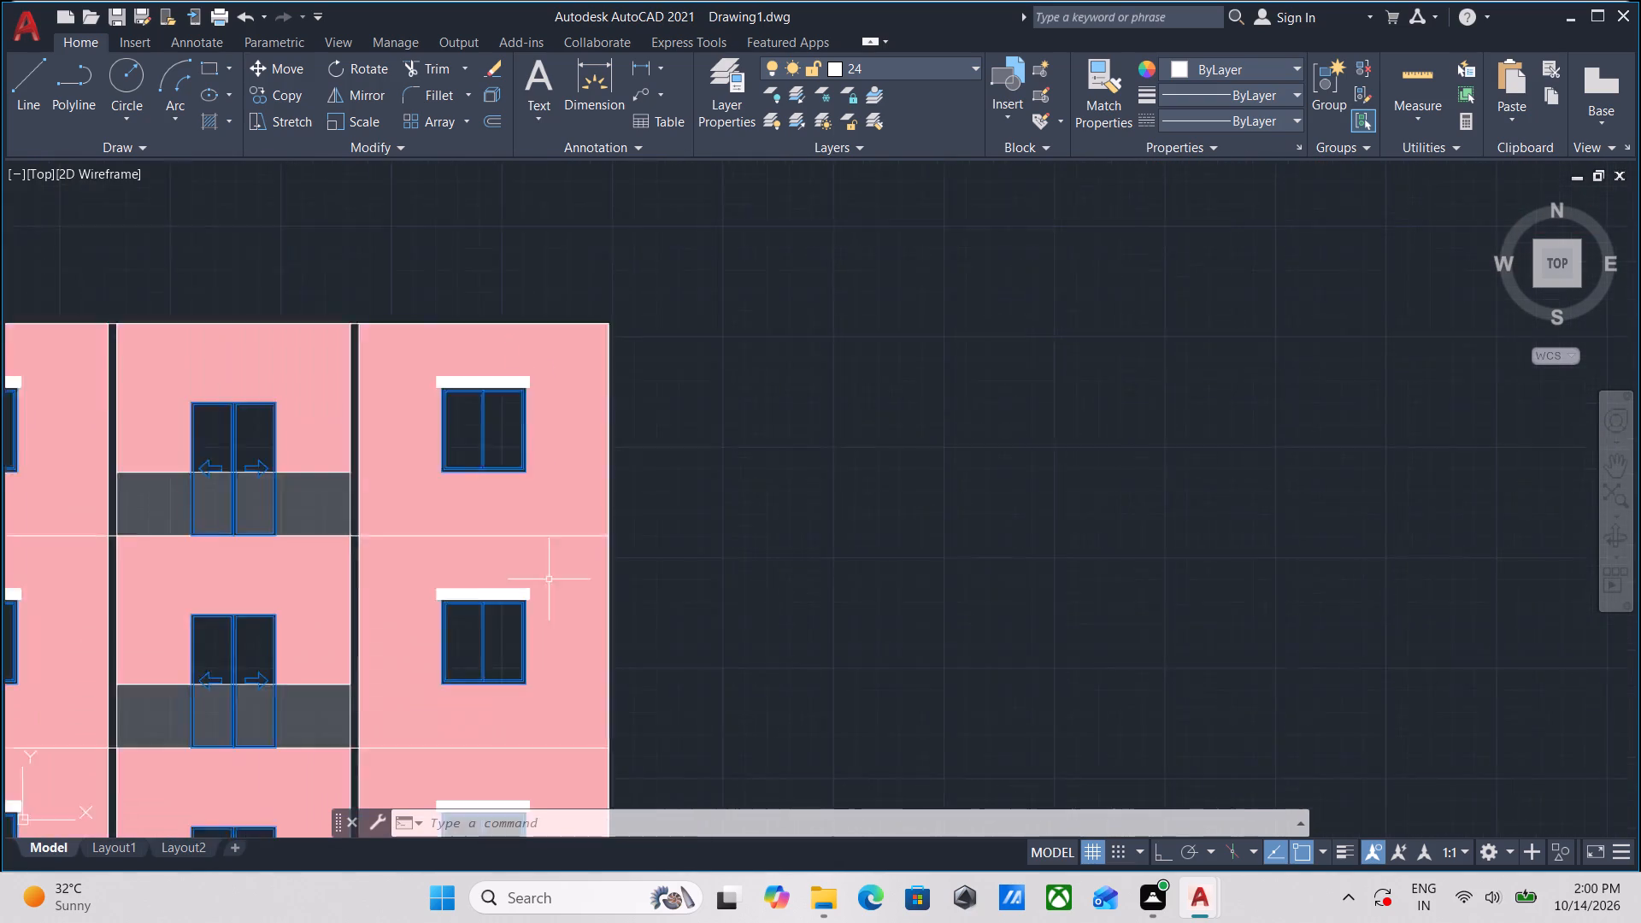
{"action": "scroll", "coordinate": [549, 579], "scroll_direction": "down", "scroll_amount": 1}
{"action": "scroll", "coordinate": [748, 587], "scroll_direction": "down", "scroll_amount": 2}
{"action": "middle_click_drag", "start_coordinate": [748, 587], "coordinate": [871, 485]}
{"action": "scroll", "coordinate": [862, 495], "scroll_direction": "down", "scroll_amount": 1}
{"action": "scroll", "coordinate": [891, 491], "scroll_direction": "up", "scroll_amount": 2}
{"action": "middle_click_drag", "start_coordinate": [879, 513], "coordinate": [959, 438]}
{"action": "scroll", "coordinate": [962, 435], "scroll_direction": "down", "scroll_amount": 1}
{"action": "middle_click_drag", "start_coordinate": [962, 435], "coordinate": [1007, 409]}
{"action": "scroll", "coordinate": [978, 466], "scroll_direction": "up", "scroll_amount": 1}
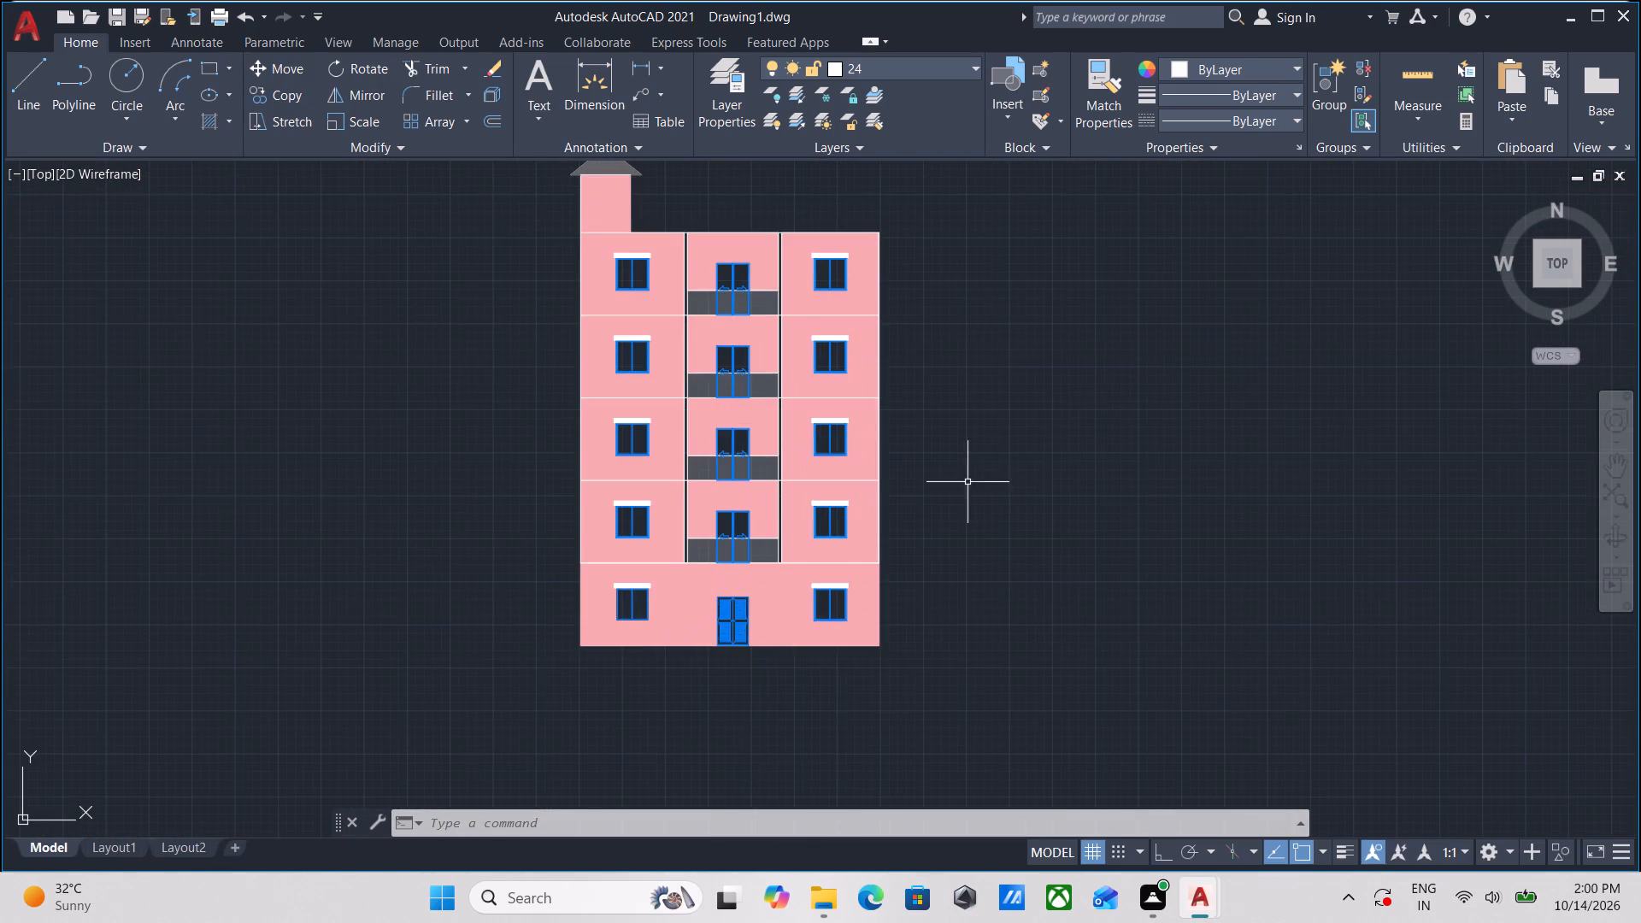
{"action": "scroll", "coordinate": [840, 530], "scroll_direction": "up", "scroll_amount": 4}
{"action": "scroll", "coordinate": [575, 536], "scroll_direction": "down", "scroll_amount": 2}
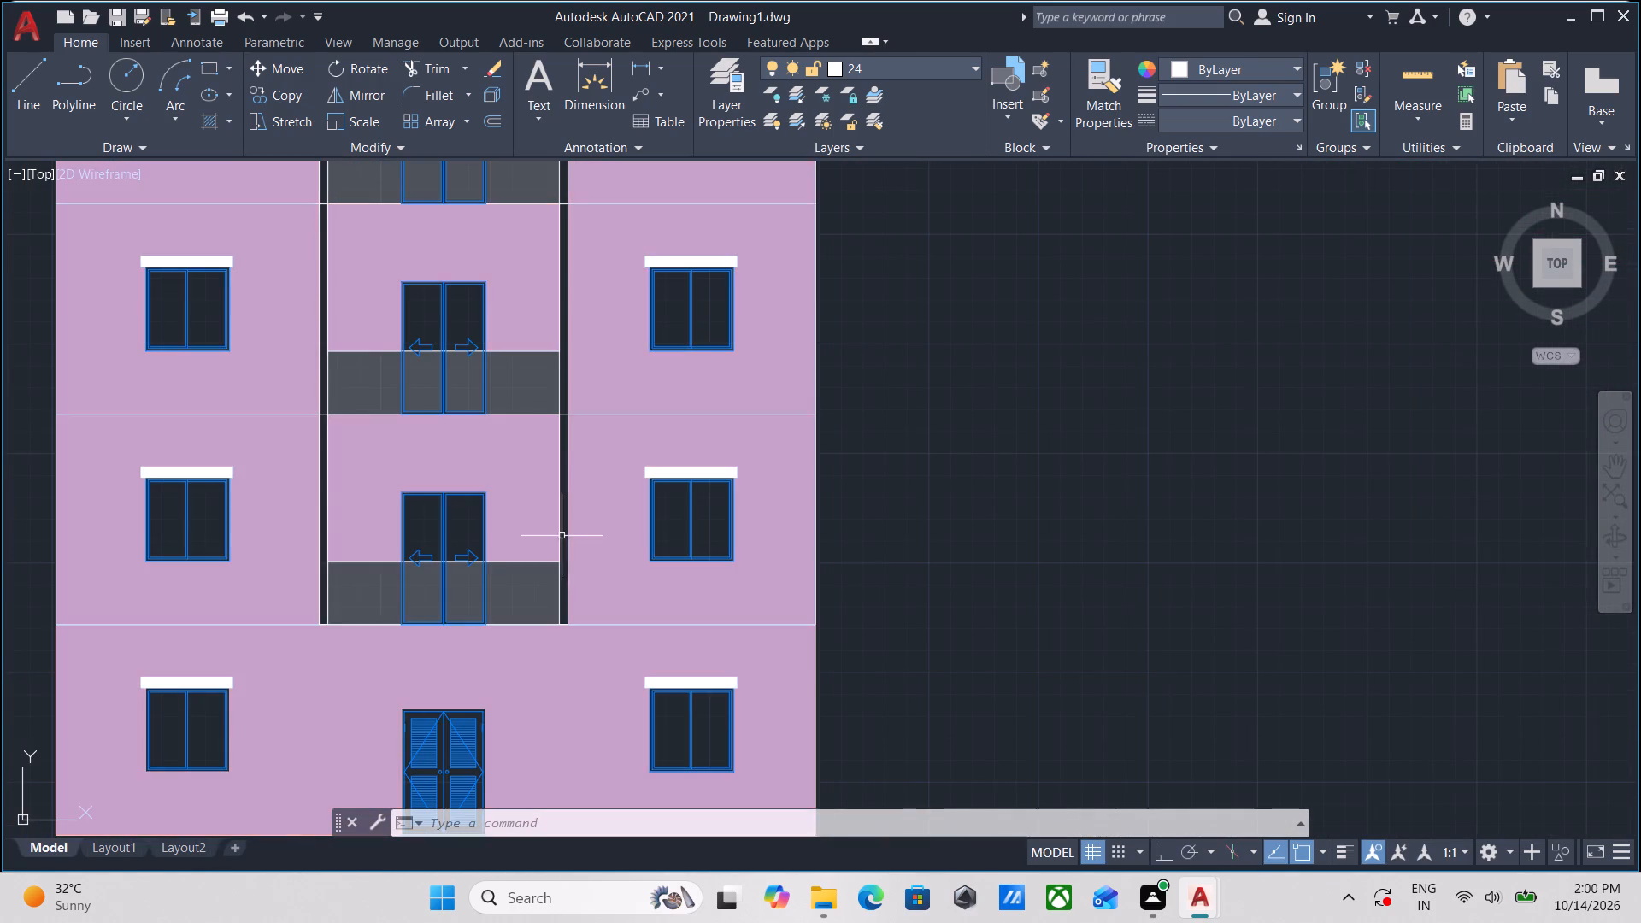
Fill the narrow vertical strips right of the balcony bay with a solid white hatch, from the second storey to the top storey.
{"action": "middle_click_drag", "start_coordinate": [561, 536], "coordinate": [703, 538]}
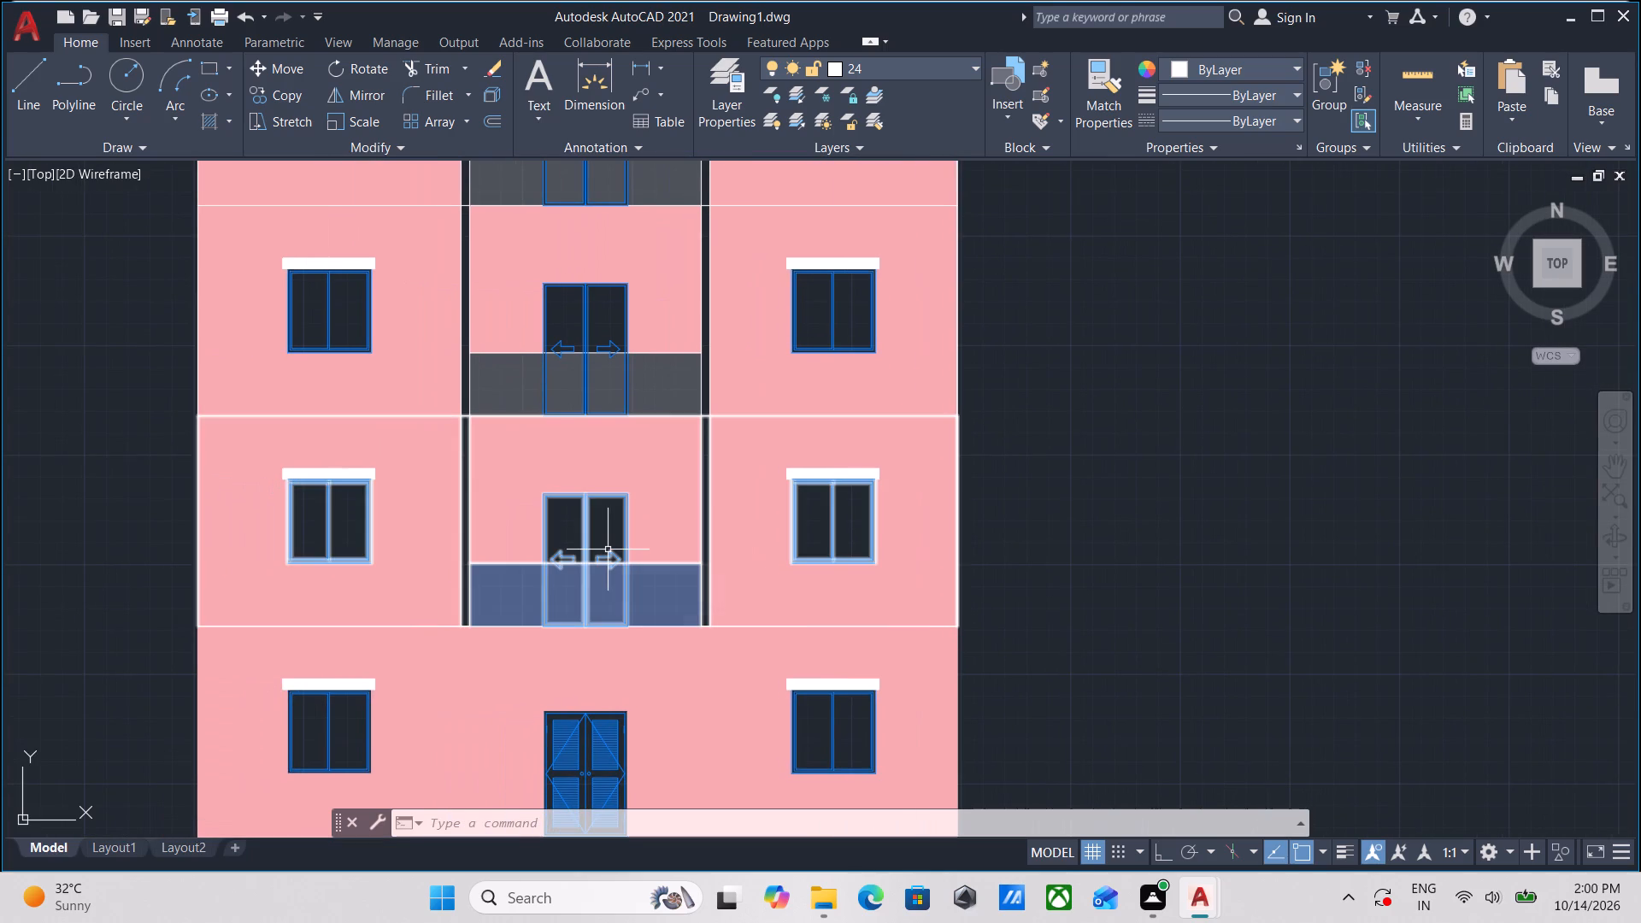
{"action": "key", "text": "h"}
{"action": "key", "text": "Return"}
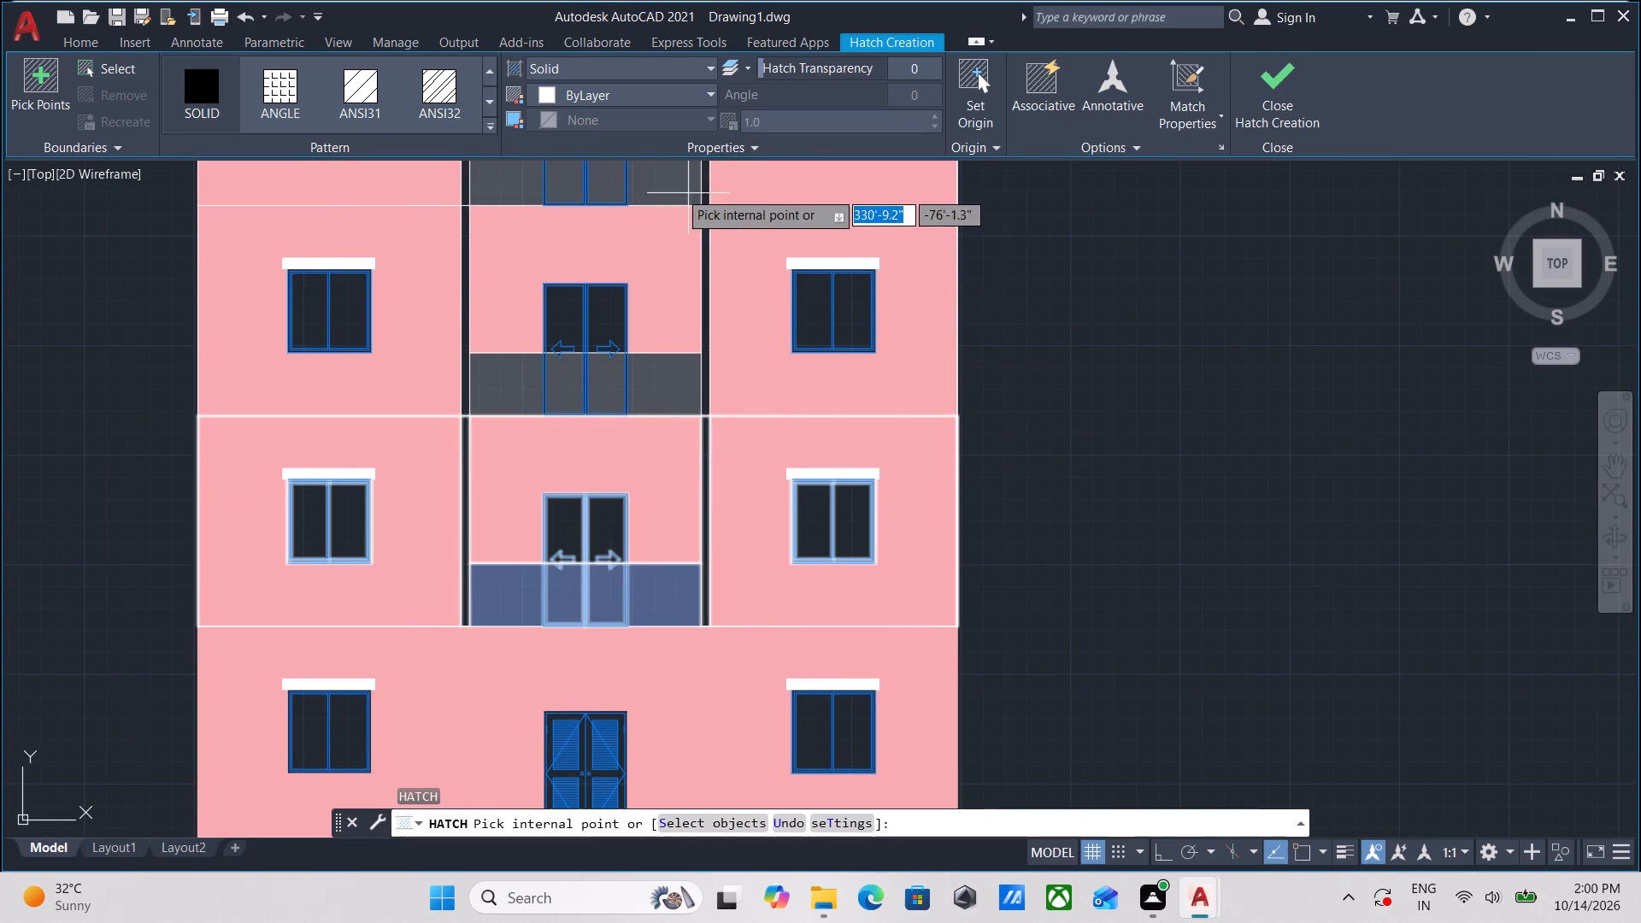
{"action": "scroll", "coordinate": [705, 520], "scroll_direction": "up", "scroll_amount": 3}
{"action": "left_click", "coordinate": [679, 571]}
{"action": "scroll", "coordinate": [678, 548], "scroll_direction": "down", "scroll_amount": 3}
{"action": "scroll", "coordinate": [679, 460], "scroll_direction": "down", "scroll_amount": 1}
{"action": "middle_click_drag", "start_coordinate": [679, 460], "coordinate": [678, 598]}
{"action": "scroll", "coordinate": [669, 466], "scroll_direction": "up", "scroll_amount": 2}
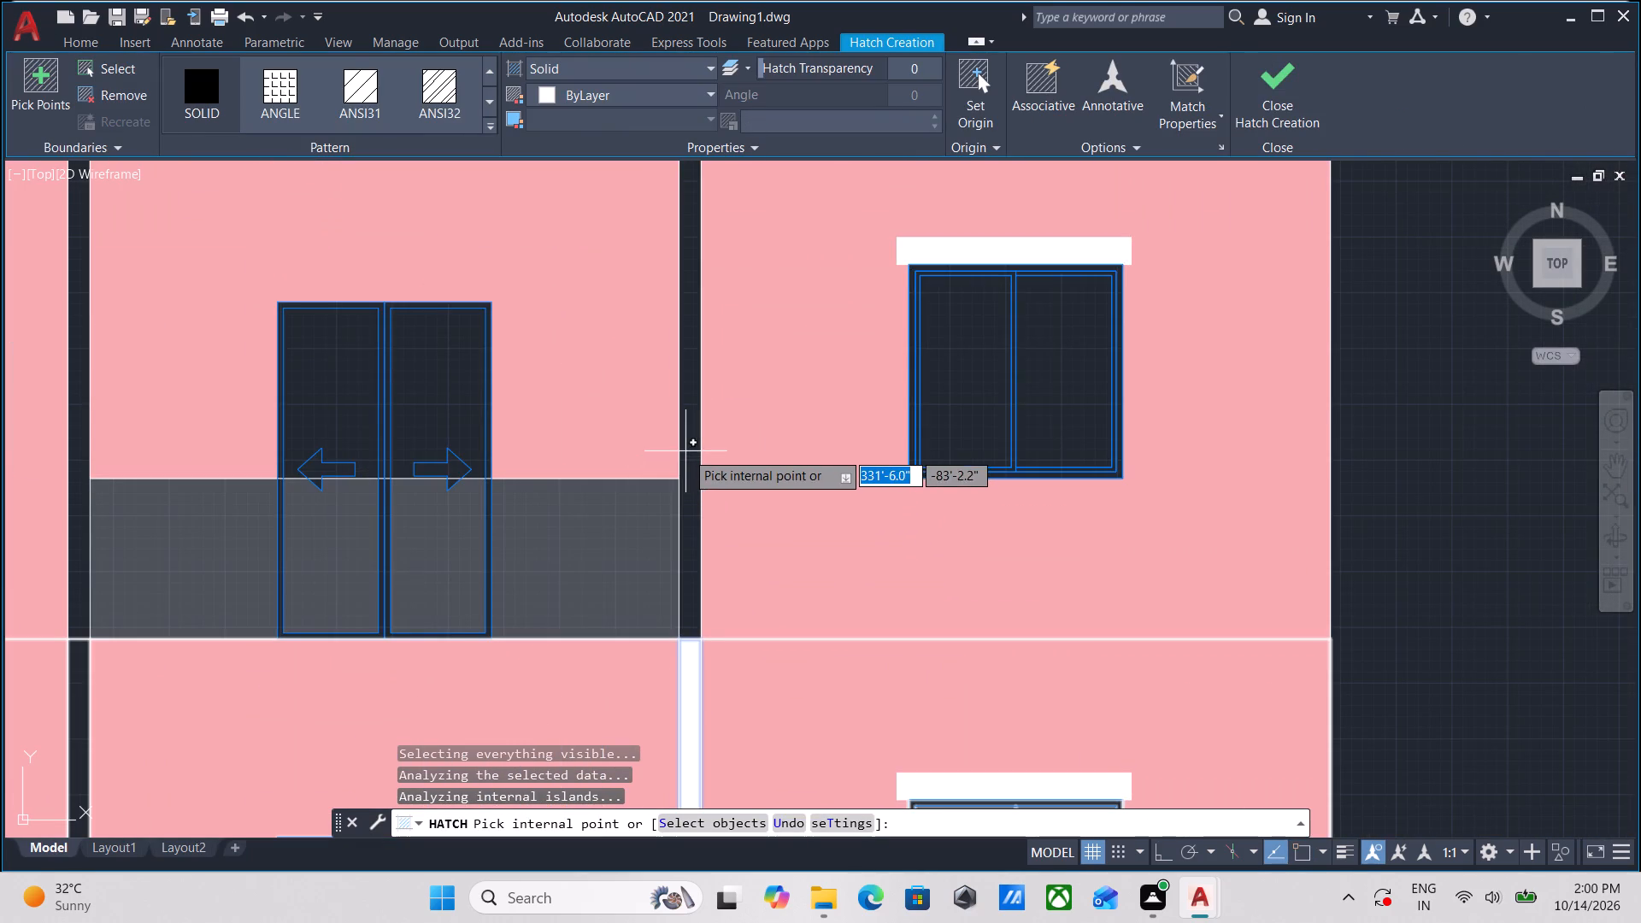
{"action": "left_click", "coordinate": [686, 450]}
{"action": "scroll", "coordinate": [686, 450], "scroll_direction": "down", "scroll_amount": 2}
{"action": "middle_click_drag", "start_coordinate": [686, 450], "coordinate": [677, 650]}
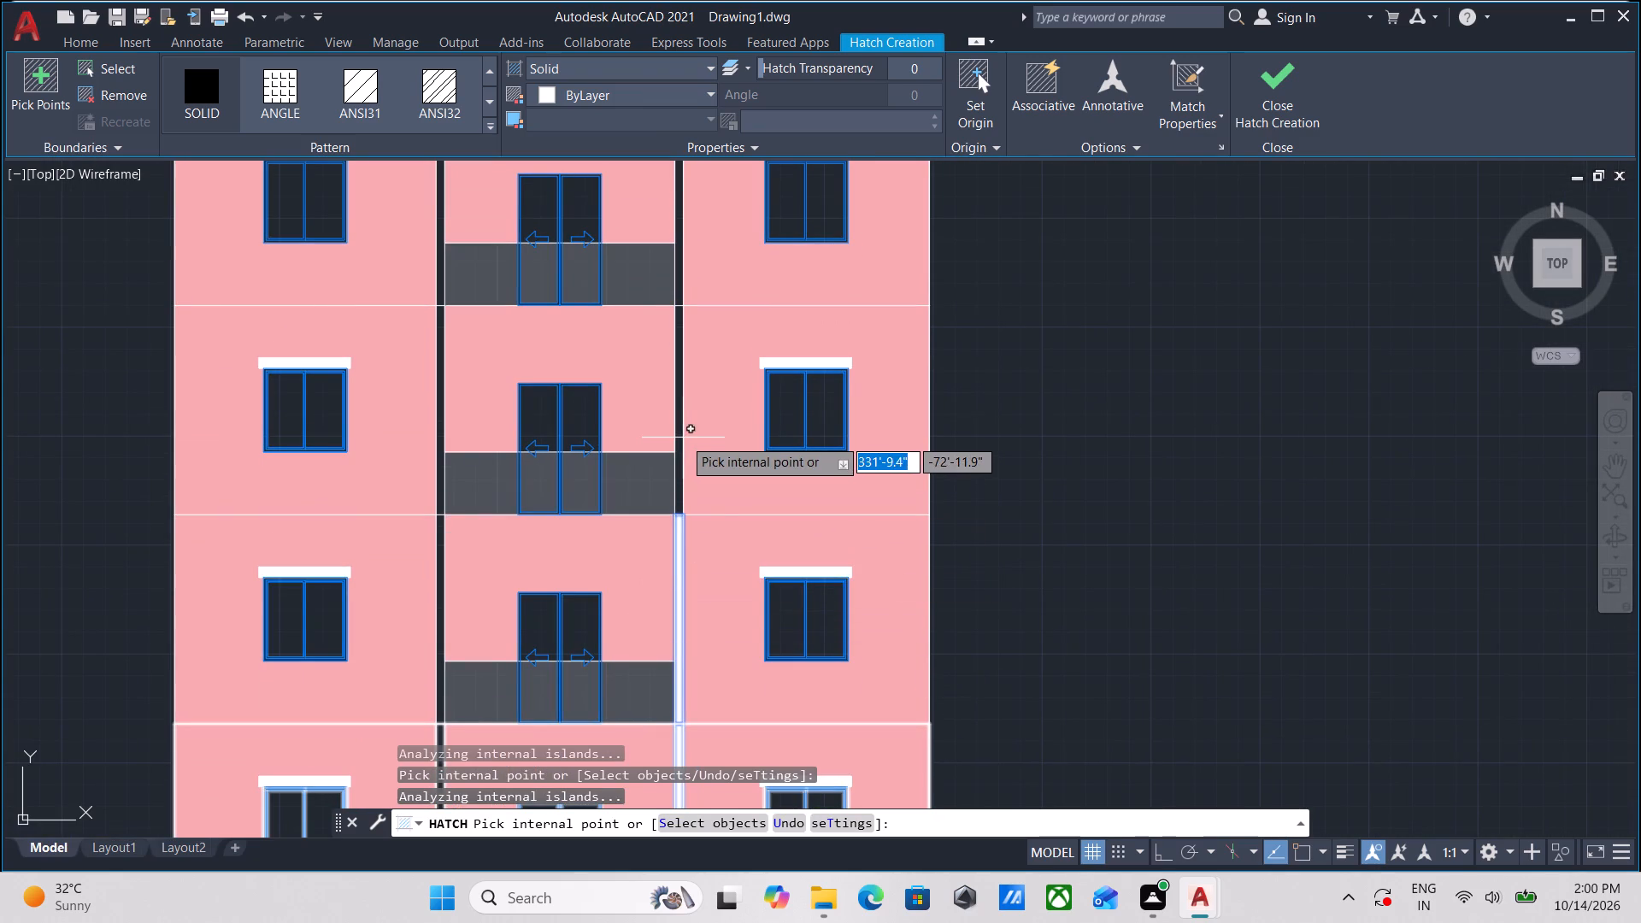
{"action": "scroll", "coordinate": [673, 438], "scroll_direction": "up", "scroll_amount": 3}
{"action": "left_click", "coordinate": [689, 464]}
{"action": "scroll", "coordinate": [689, 464], "scroll_direction": "down", "scroll_amount": 2}
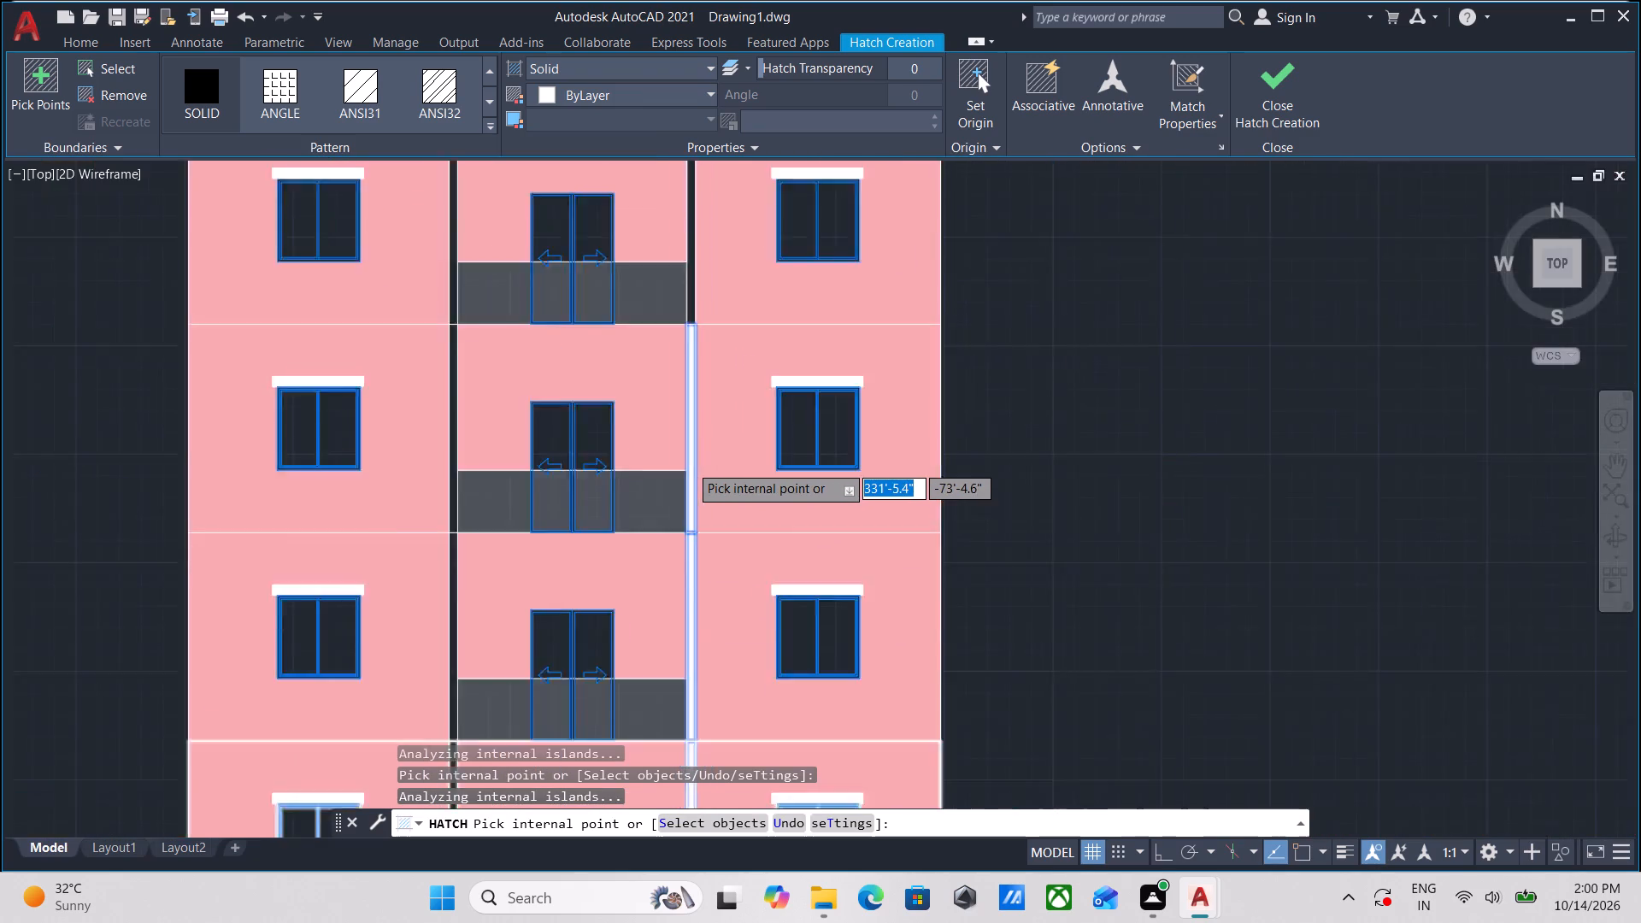
{"action": "scroll", "coordinate": [689, 464], "scroll_direction": "down", "scroll_amount": 3}
{"action": "middle_click_drag", "start_coordinate": [689, 441], "coordinate": [689, 554]}
{"action": "scroll", "coordinate": [691, 460], "scroll_direction": "up", "scroll_amount": 3}
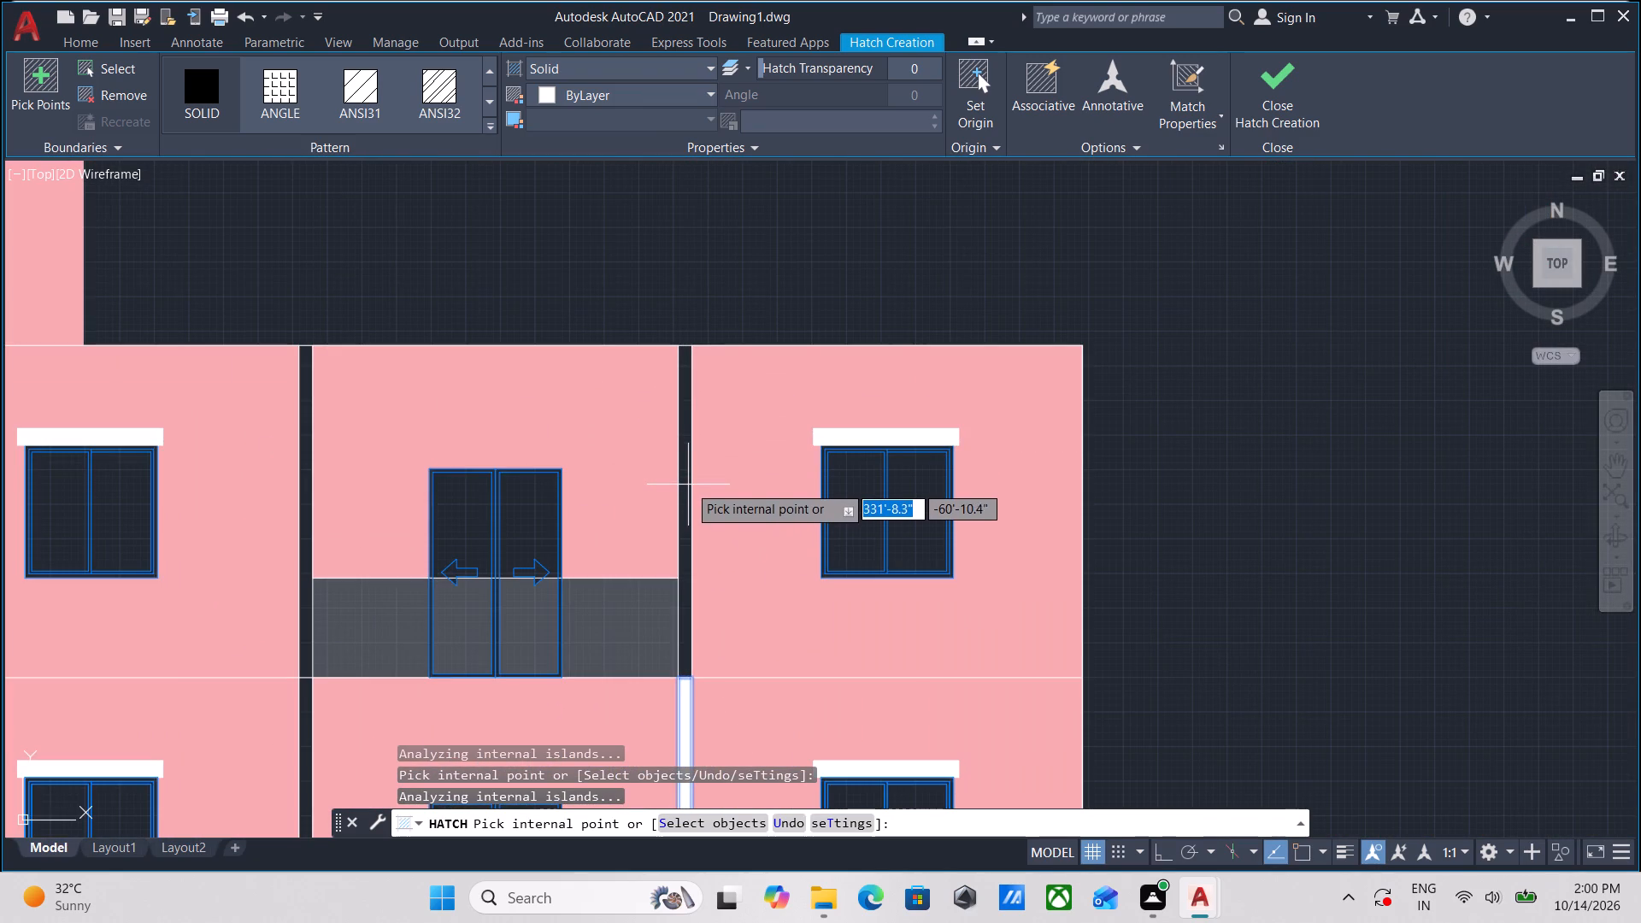
{"action": "scroll", "coordinate": [681, 473], "scroll_direction": "up", "scroll_amount": 1}
{"action": "left_click", "coordinate": [681, 473]}
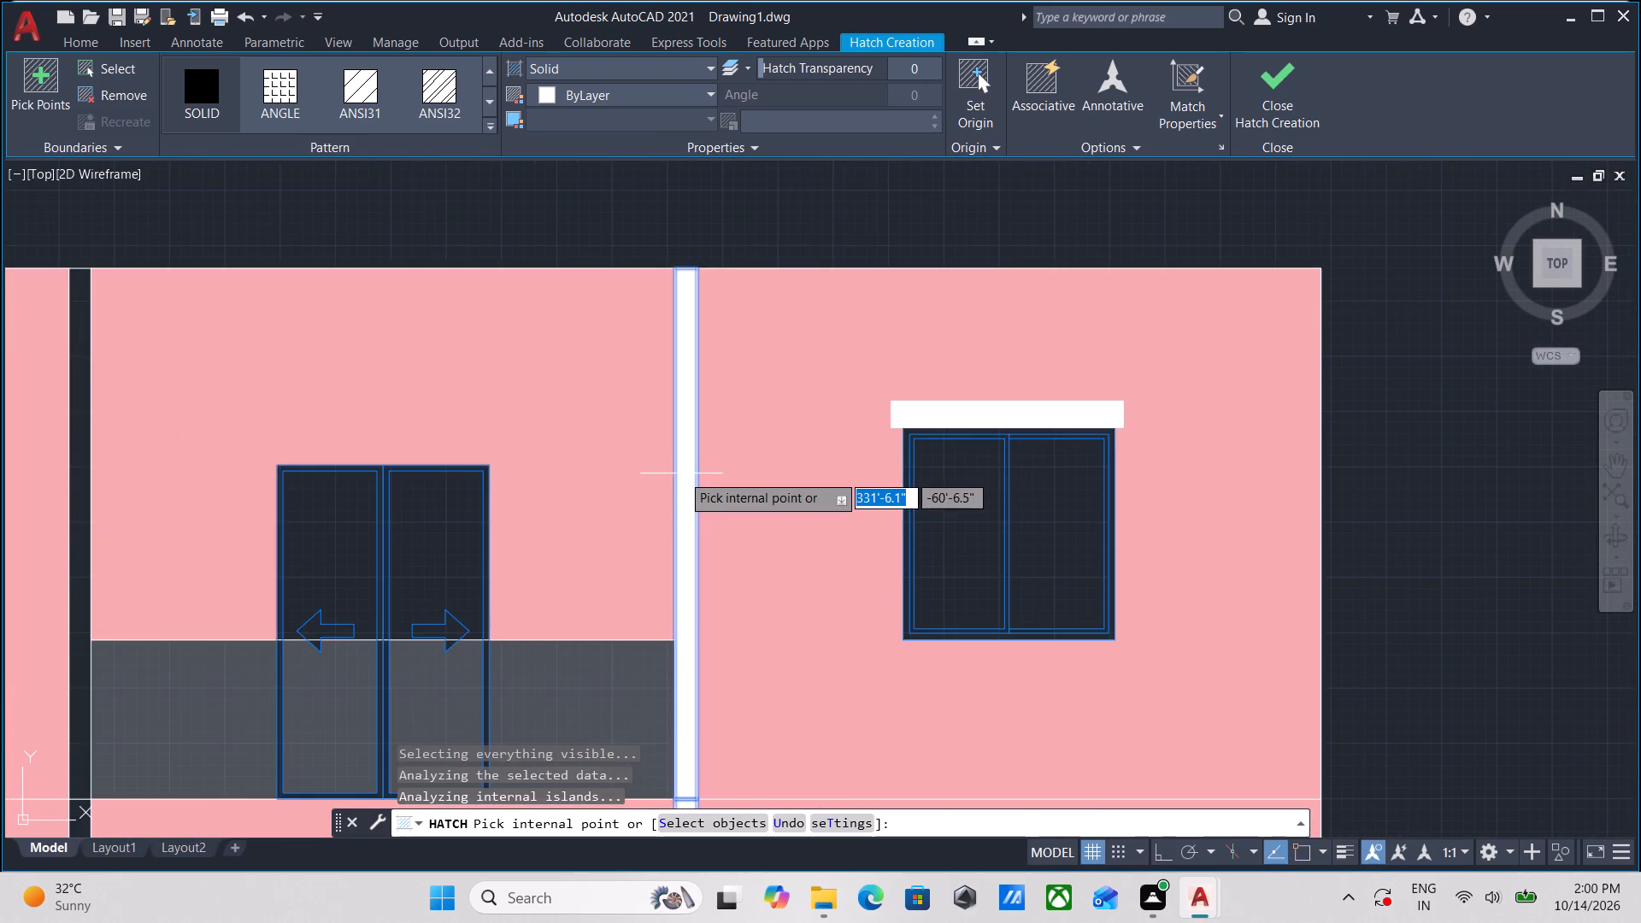
Fill the narrow vertical strips left of the balcony bay with the same solid white hatch, from the top storey to the second storey.
{"action": "scroll", "coordinate": [681, 473], "scroll_direction": "down", "scroll_amount": 2}
{"action": "scroll", "coordinate": [446, 497], "scroll_direction": "up", "scroll_amount": 2}
{"action": "left_click", "coordinate": [444, 497]}
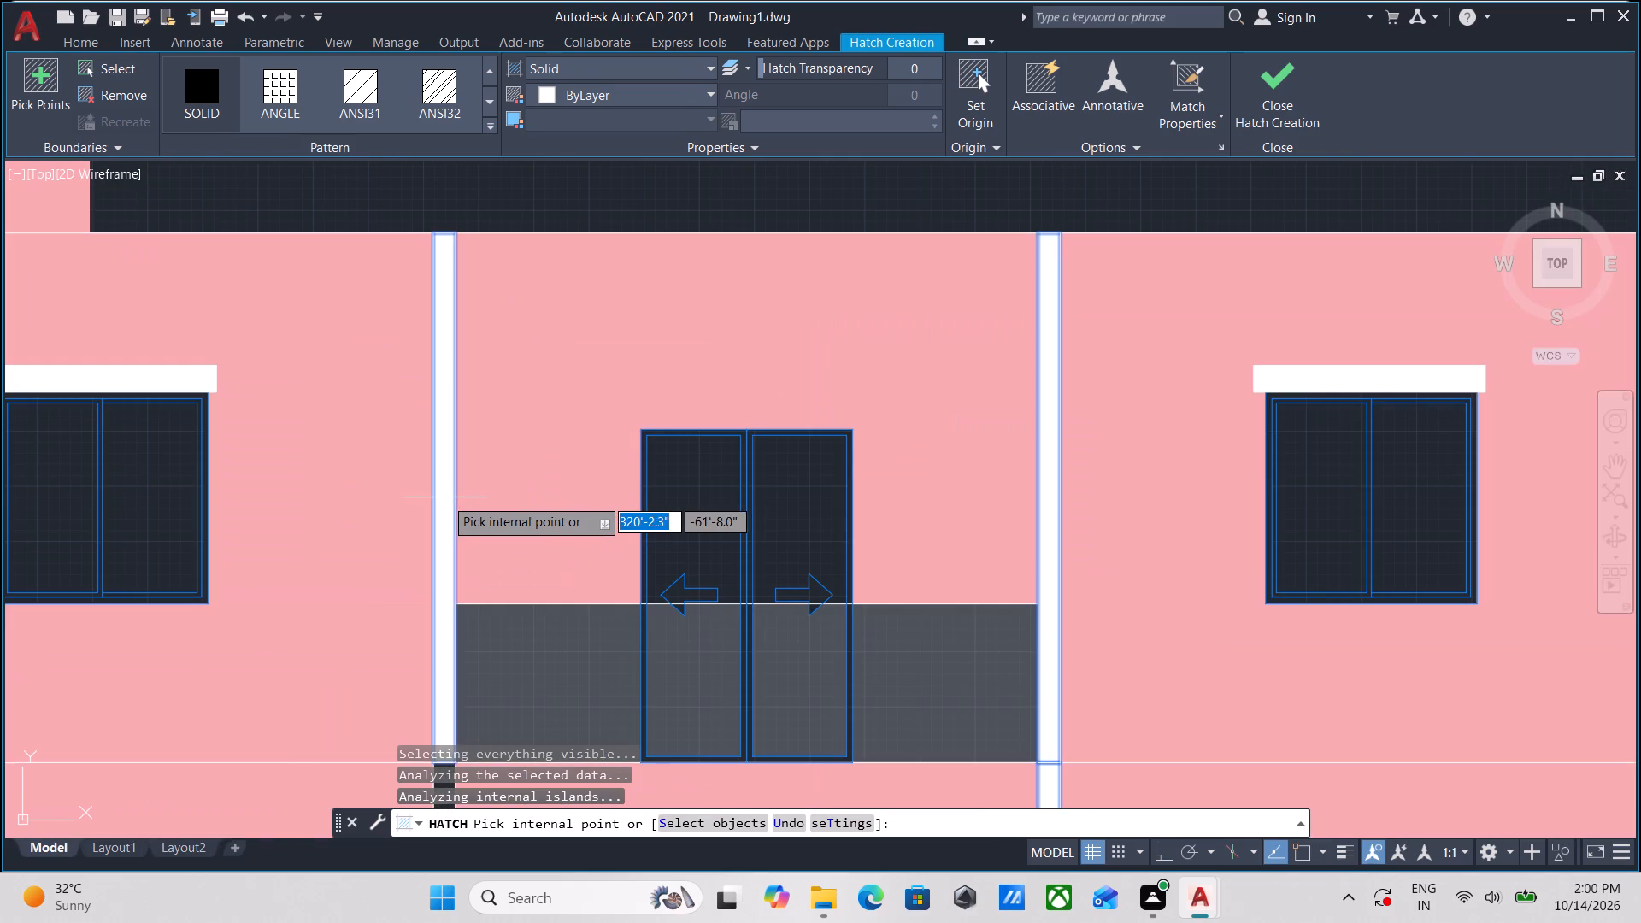
{"action": "scroll", "coordinate": [444, 497], "scroll_direction": "down", "scroll_amount": 2}
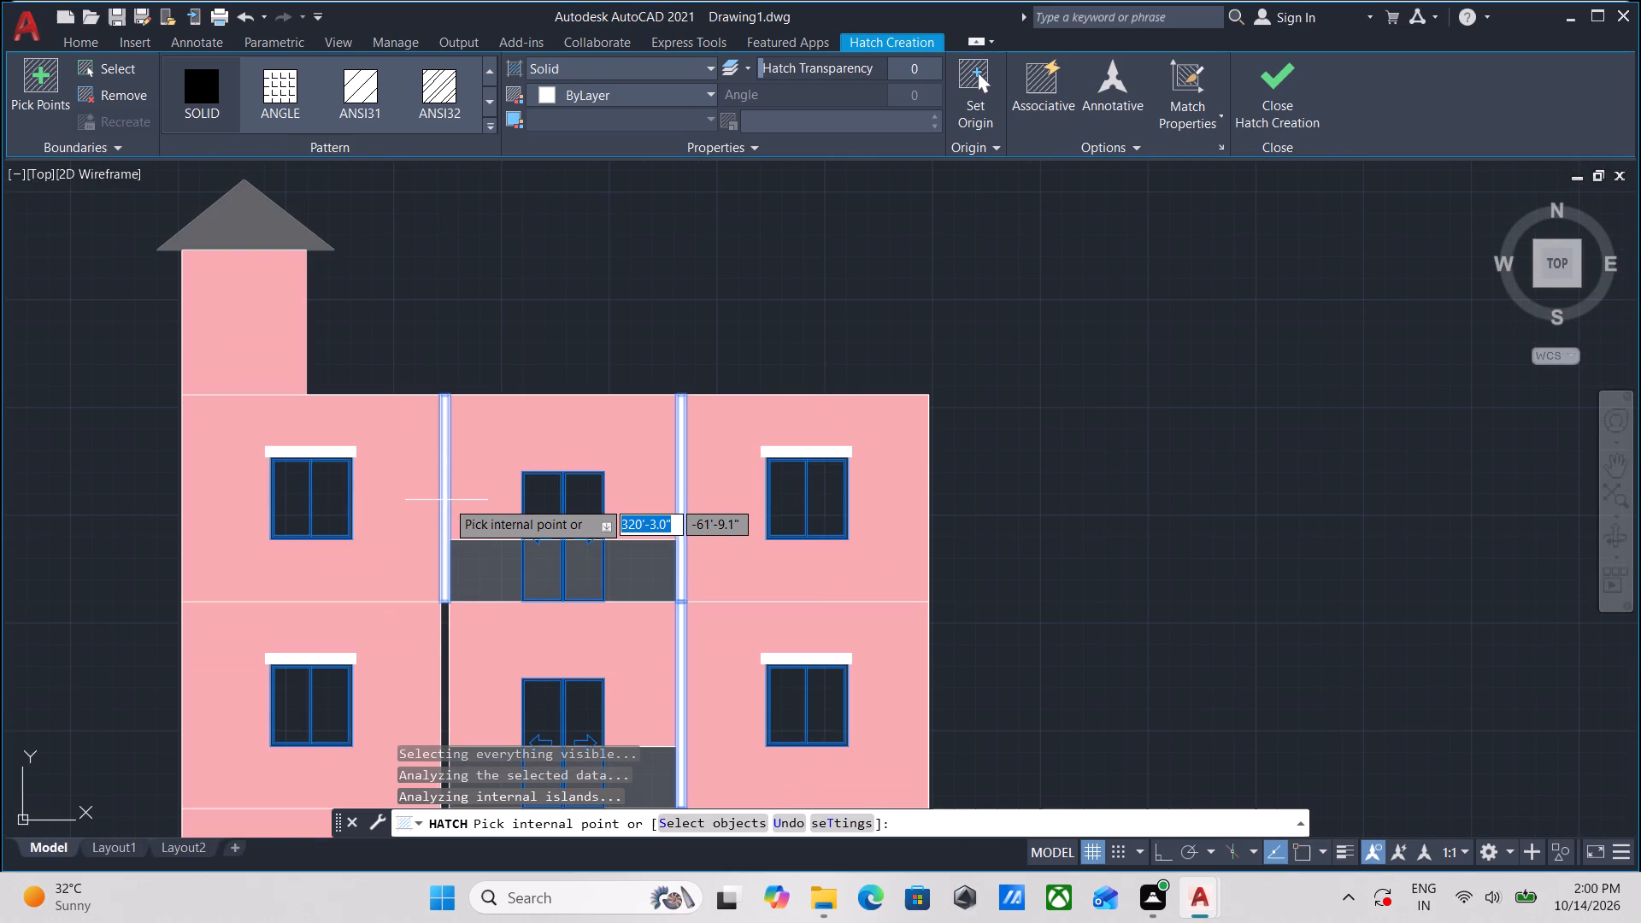
{"action": "scroll", "coordinate": [430, 591], "scroll_direction": "down", "scroll_amount": 1}
{"action": "middle_click_drag", "start_coordinate": [428, 608], "coordinate": [648, 548]}
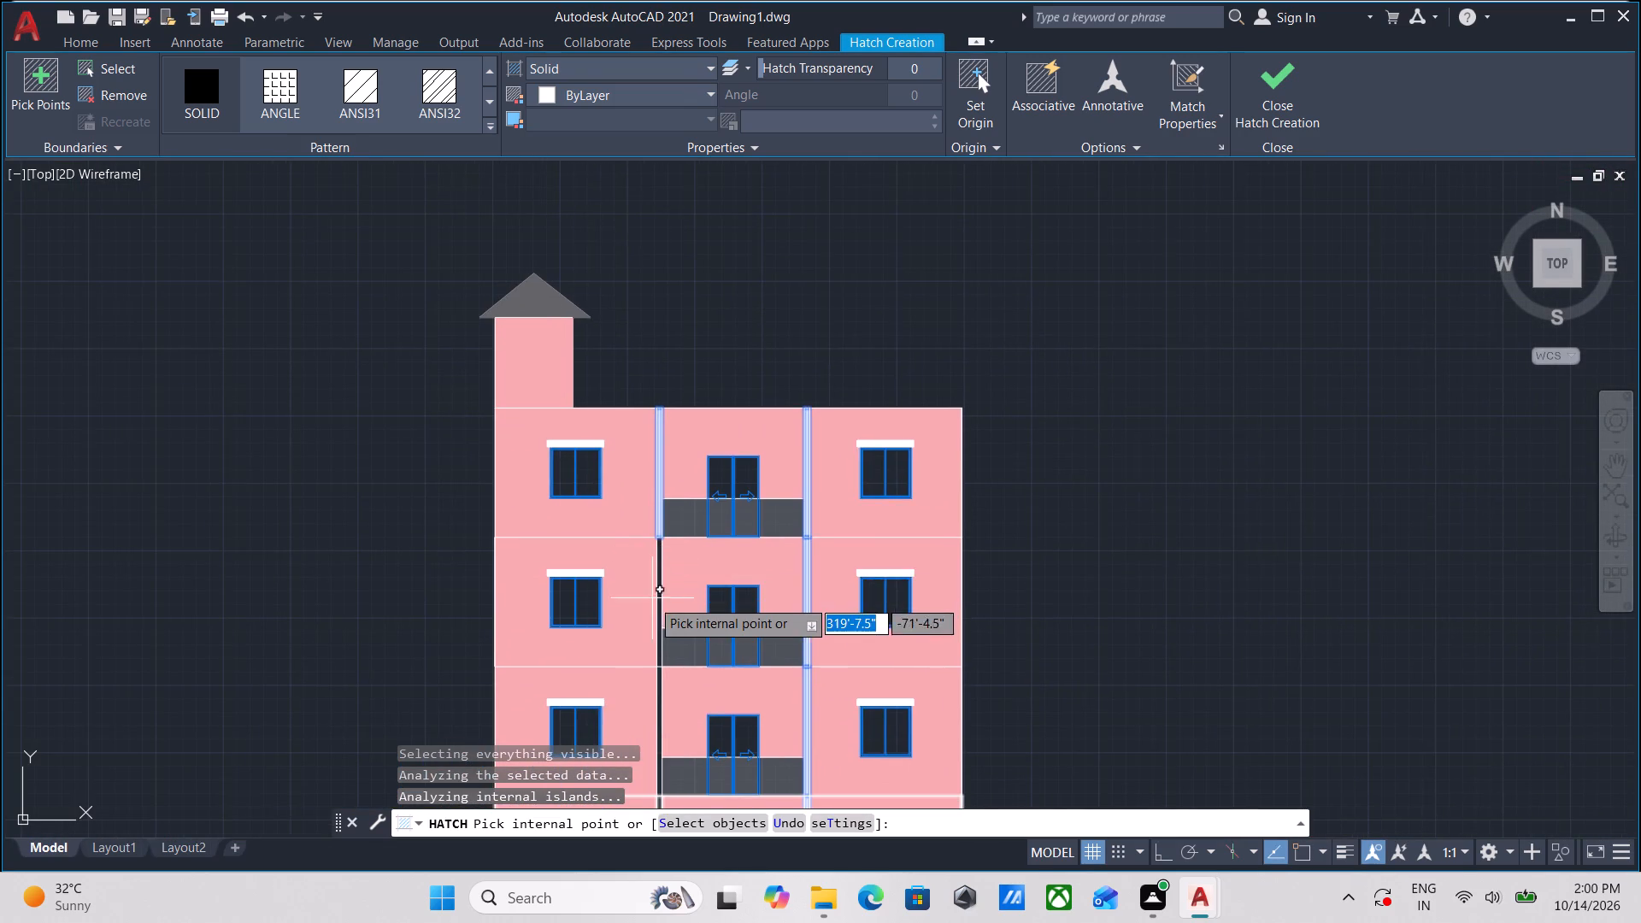
{"action": "scroll", "coordinate": [650, 612], "scroll_direction": "up", "scroll_amount": 3}
{"action": "left_click", "coordinate": [682, 607]}
{"action": "scroll", "coordinate": [682, 607], "scroll_direction": "down", "scroll_amount": 2}
{"action": "middle_click_drag", "start_coordinate": [682, 607], "coordinate": [683, 483]}
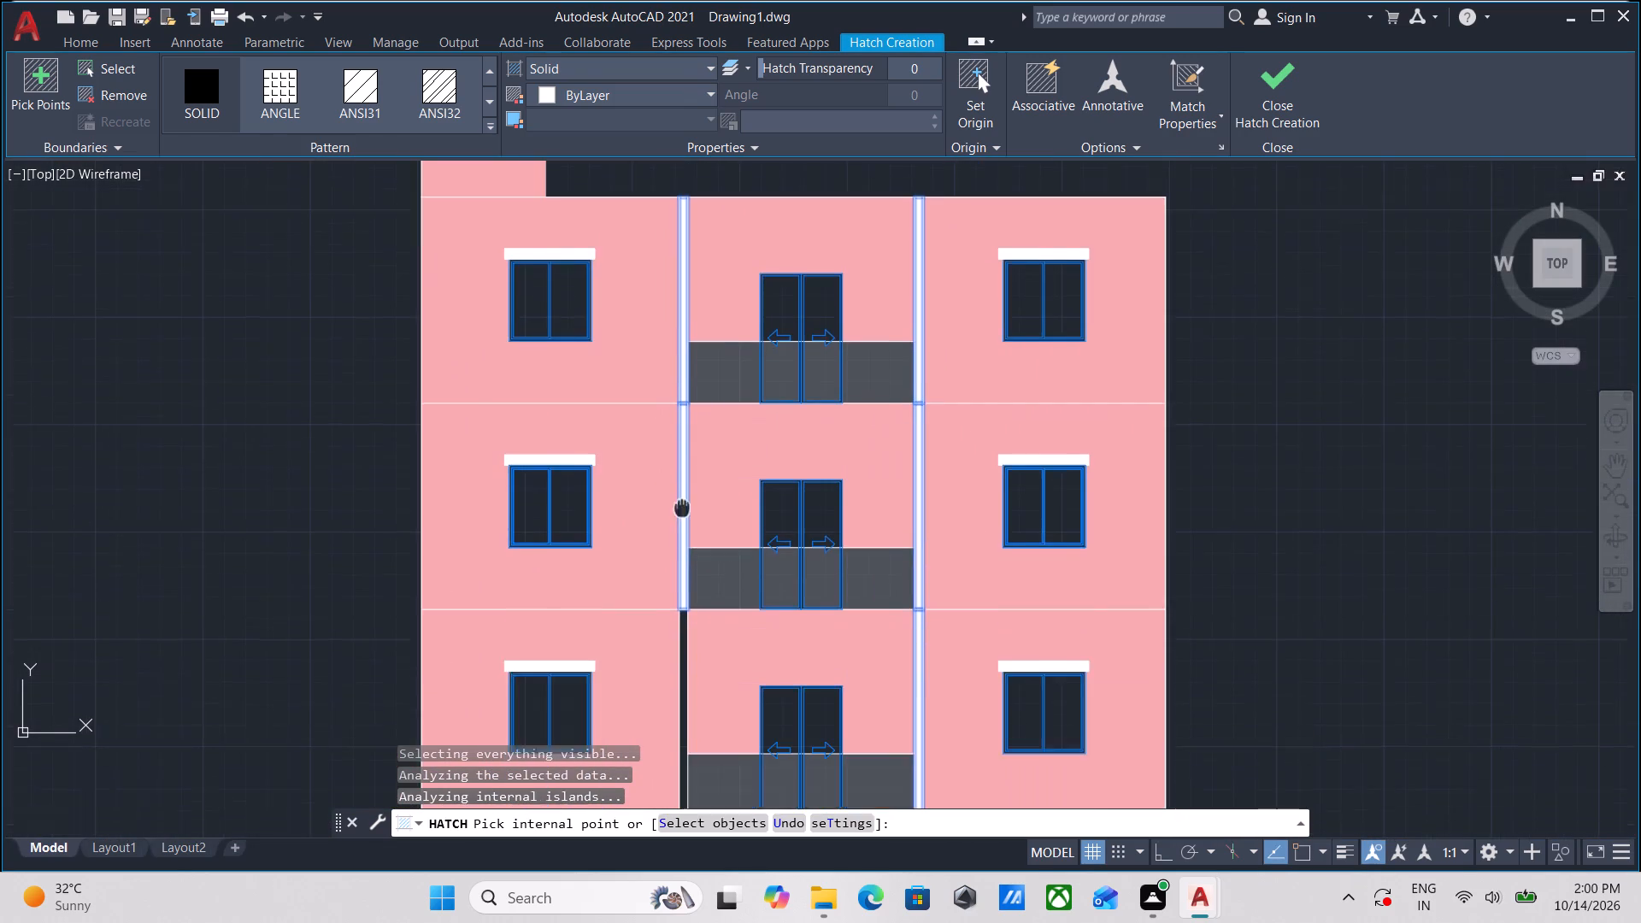
{"action": "middle_click_drag", "start_coordinate": [683, 483], "coordinate": [697, 398]}
{"action": "scroll", "coordinate": [688, 585], "scroll_direction": "up", "scroll_amount": 3}
{"action": "left_click", "coordinate": [721, 582]}
{"action": "scroll", "coordinate": [721, 582], "scroll_direction": "down", "scroll_amount": 3}
{"action": "middle_click_drag", "start_coordinate": [721, 582], "coordinate": [739, 303]}
{"action": "scroll", "coordinate": [740, 585], "scroll_direction": "up", "scroll_amount": 3}
{"action": "left_click", "coordinate": [740, 585]}
{"action": "scroll", "coordinate": [740, 585], "scroll_direction": "down", "scroll_amount": 2}
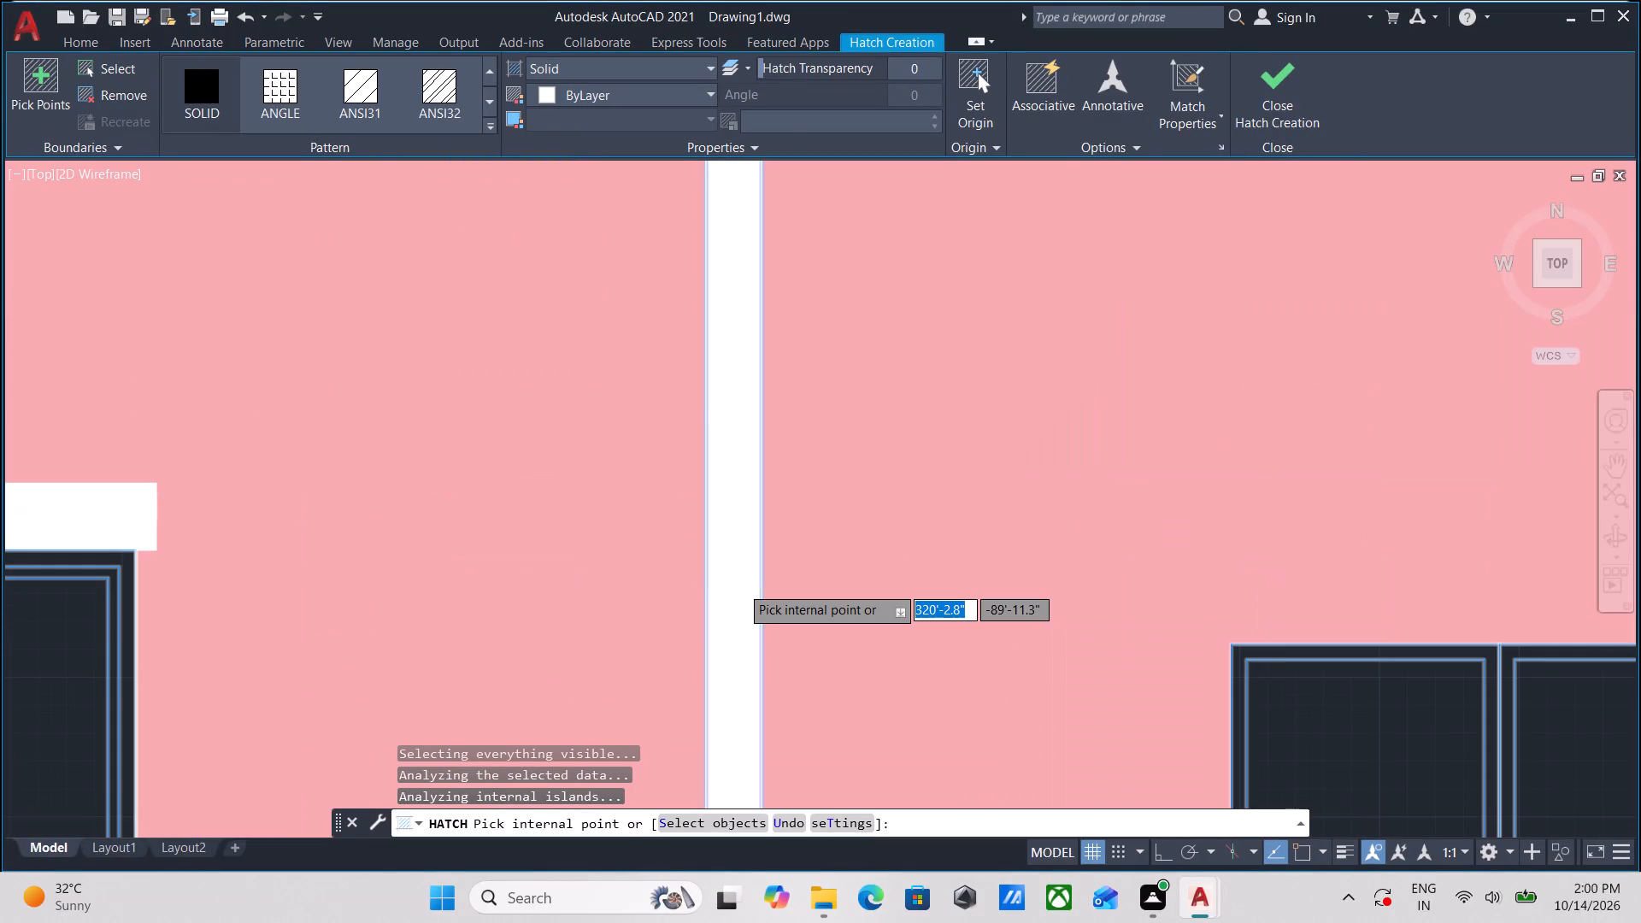
Check both vertical strip columns across the whole elevation from roof-top block to ground storey and finish the hatch.
{"action": "scroll", "coordinate": [740, 585], "scroll_direction": "down", "scroll_amount": 3}
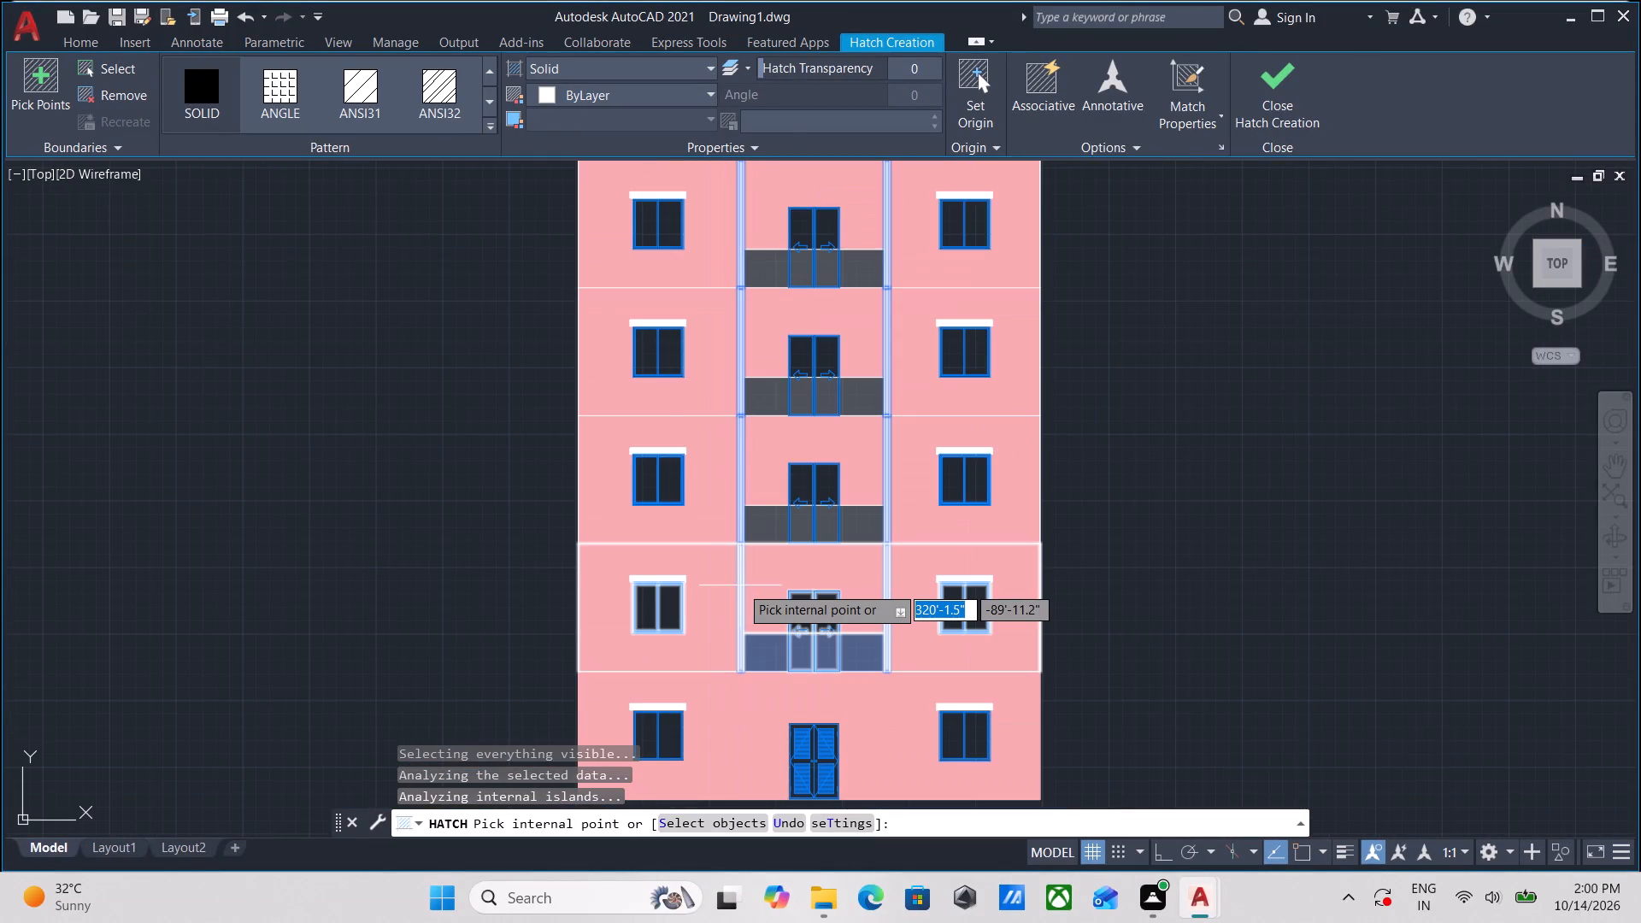
{"action": "scroll", "coordinate": [740, 585], "scroll_direction": "down", "scroll_amount": 1}
{"action": "middle_click_drag", "start_coordinate": [740, 585], "coordinate": [739, 685]}
{"action": "scroll", "coordinate": [779, 503], "scroll_direction": "up", "scroll_amount": 2}
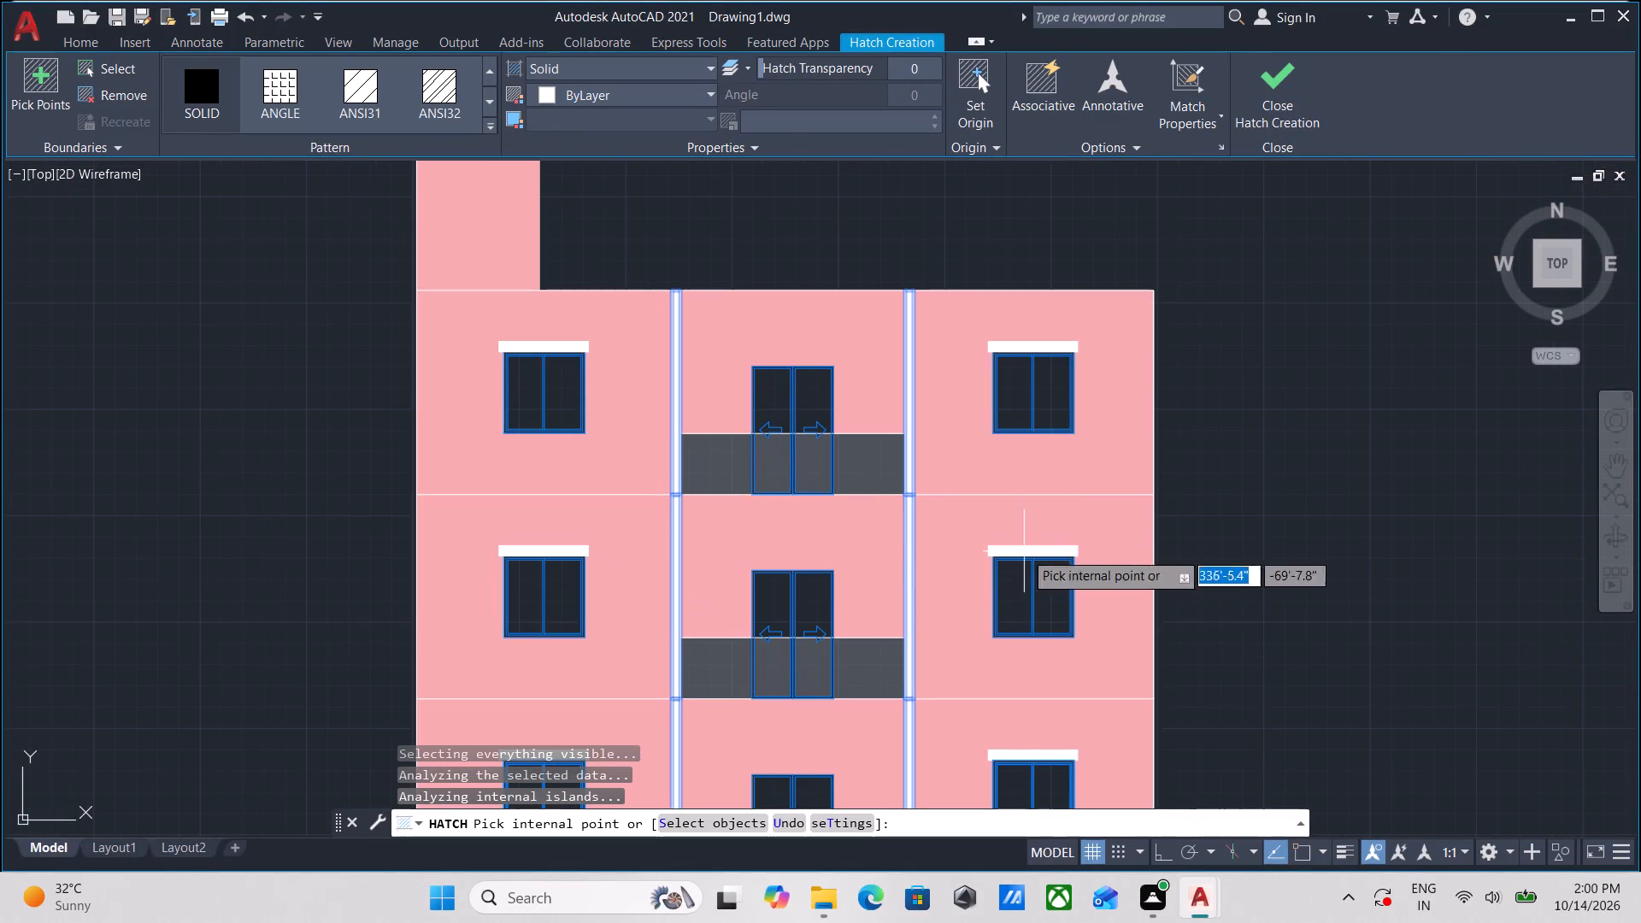
{"action": "middle_click_drag", "start_coordinate": [1316, 444], "coordinate": [1116, 486]}
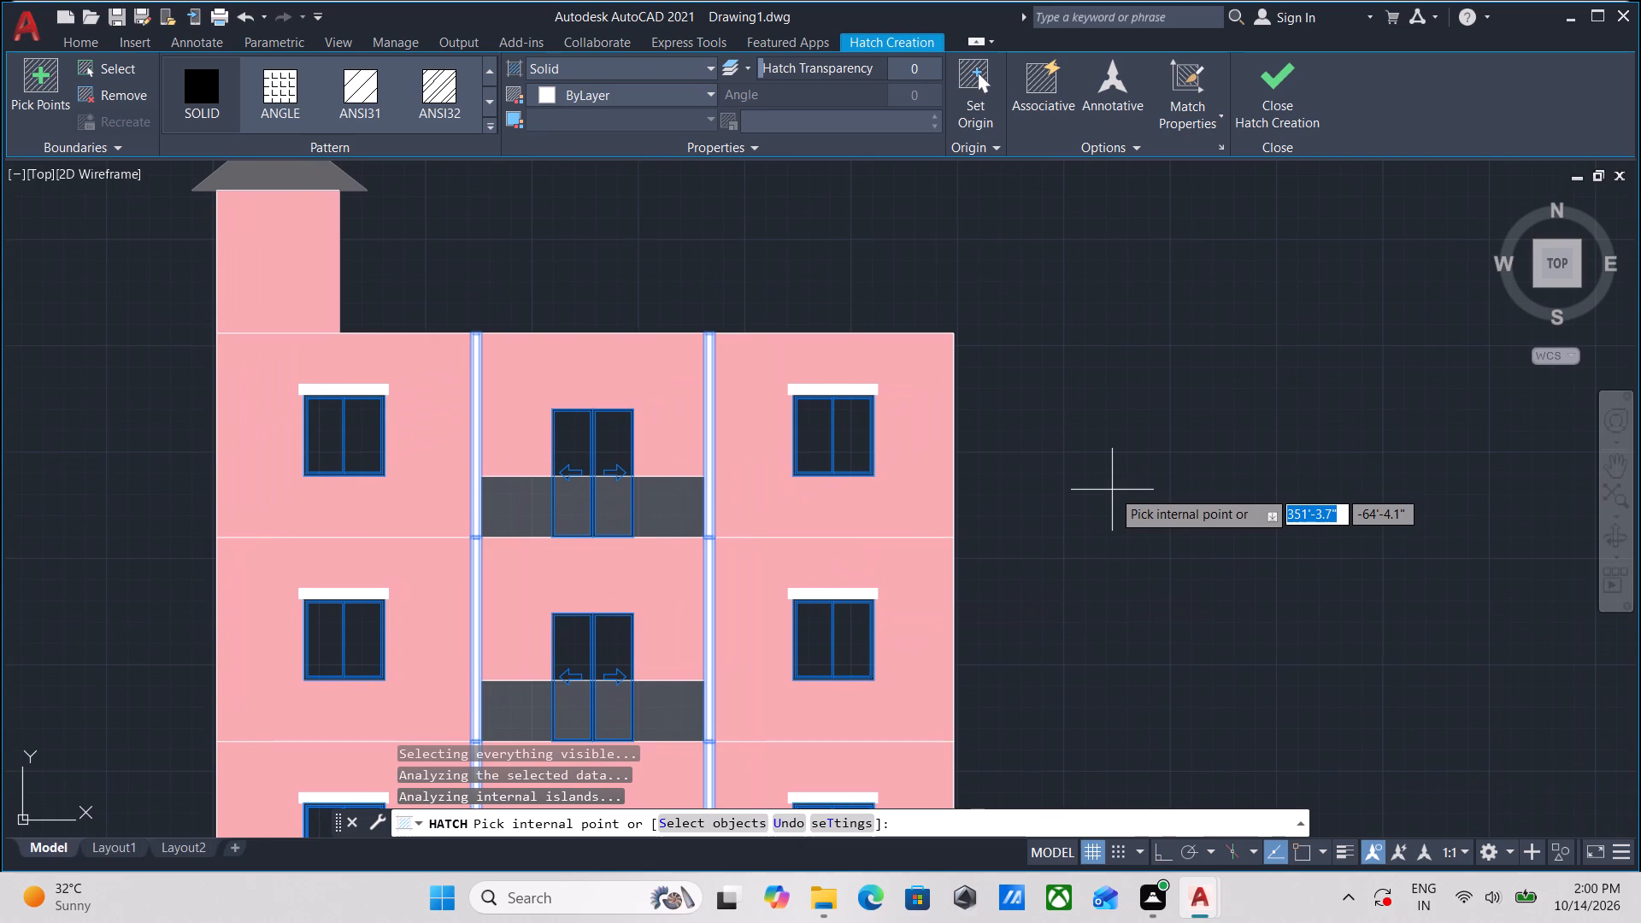
{"action": "middle_click_drag", "start_coordinate": [1112, 490], "coordinate": [1108, 423]}
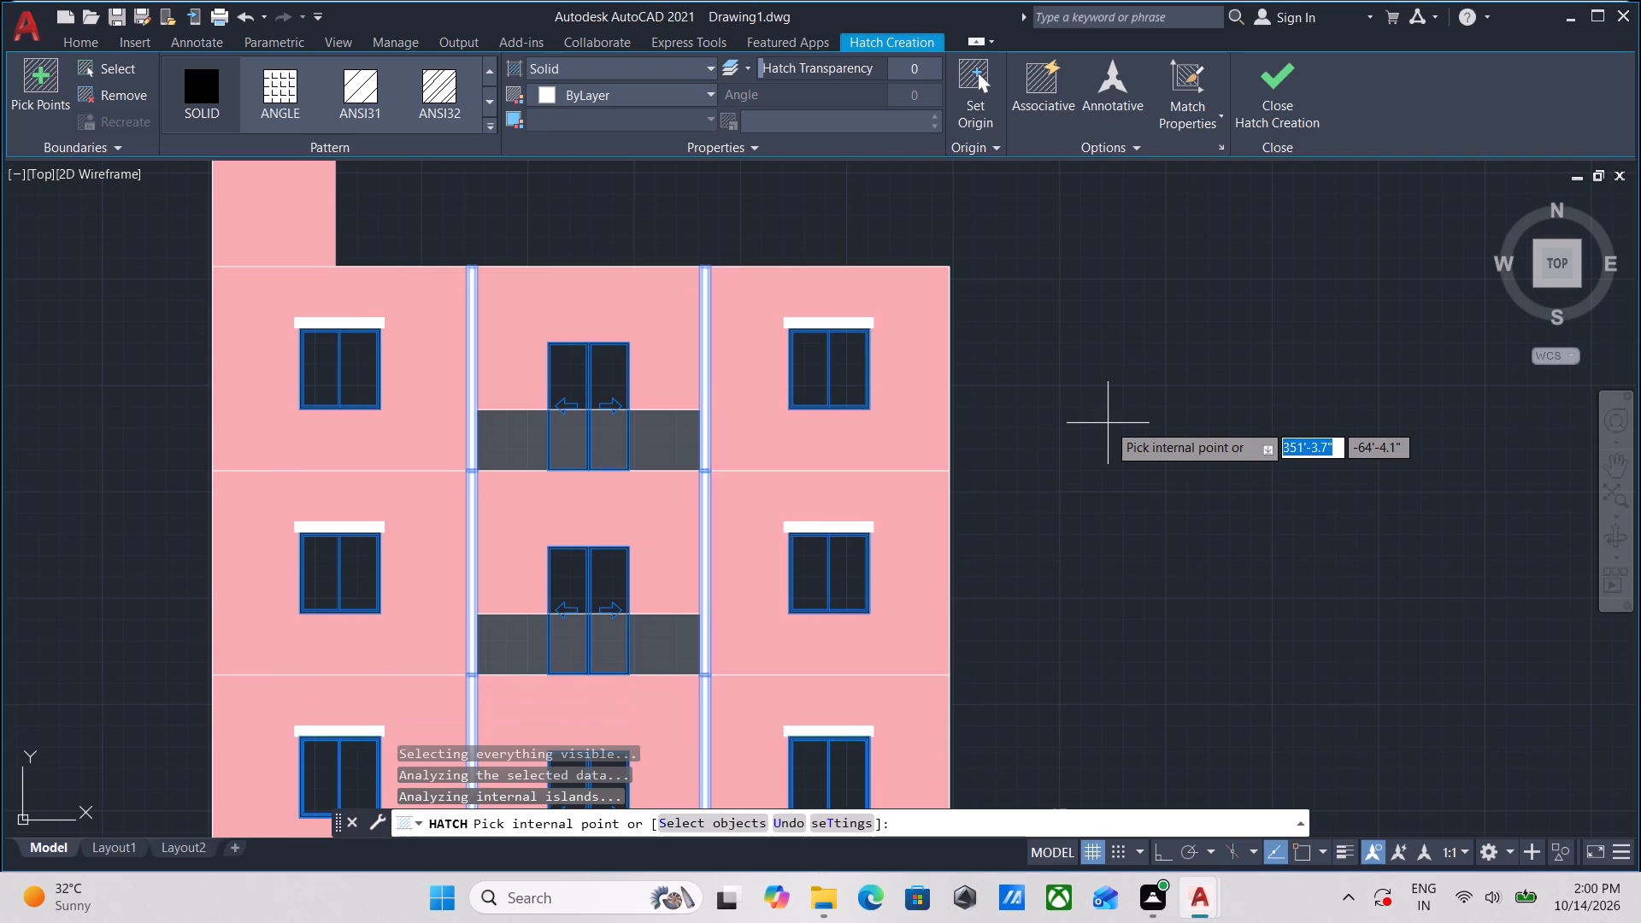
{"action": "scroll", "coordinate": [1108, 423], "scroll_direction": "down", "scroll_amount": 3}
{"action": "scroll", "coordinate": [1108, 432], "scroll_direction": "up", "scroll_amount": 1}
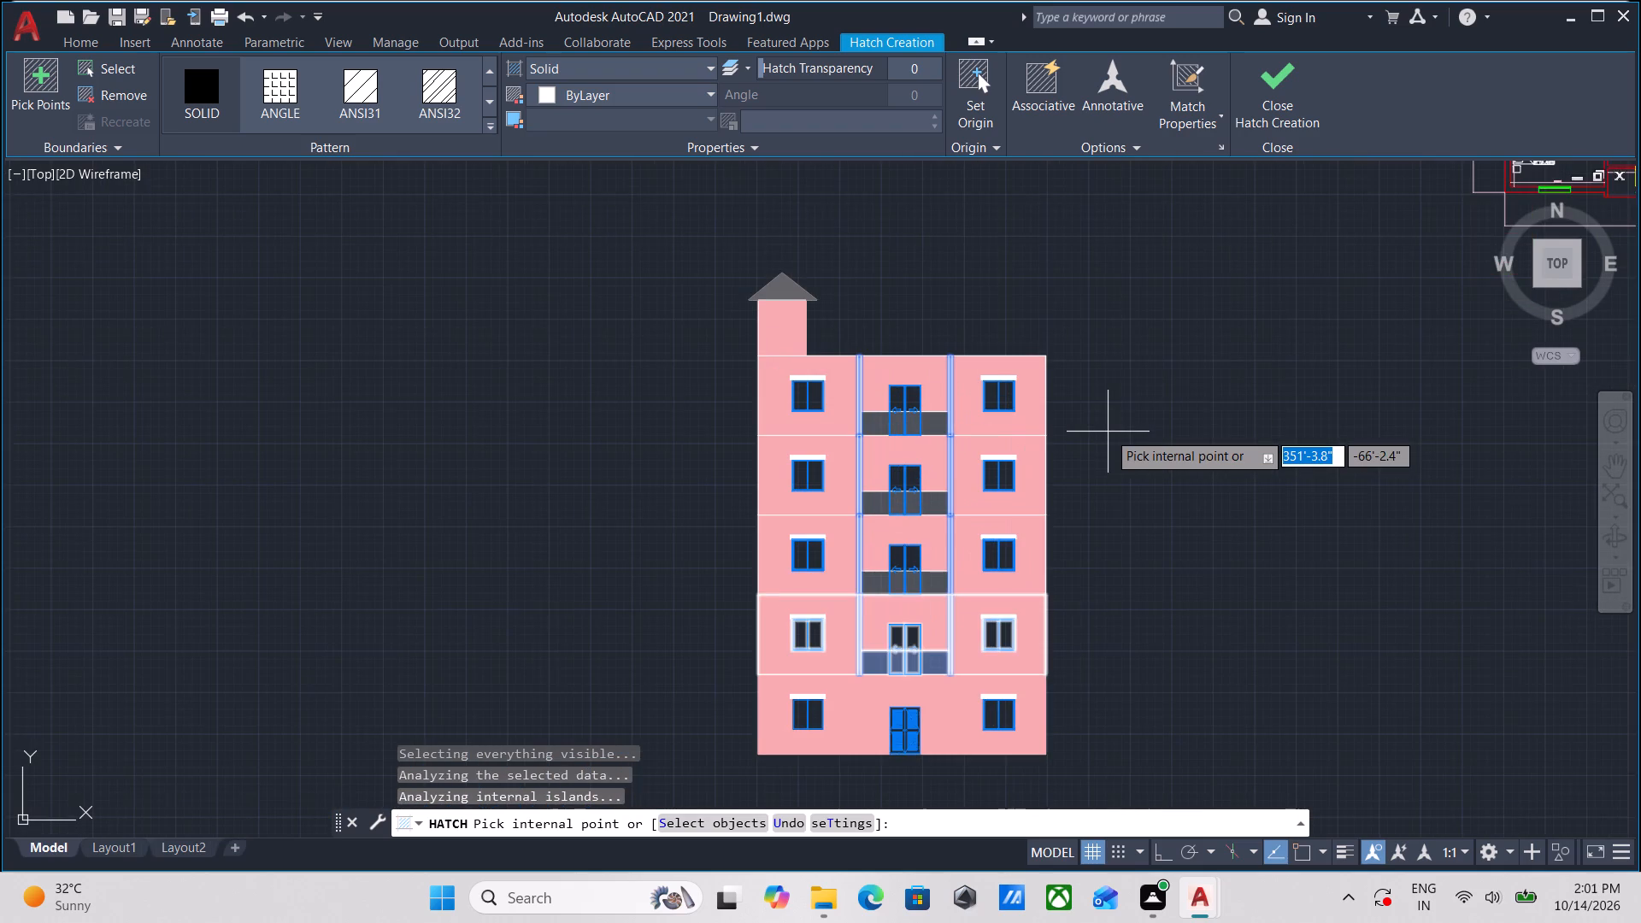
{"action": "middle_click_drag", "start_coordinate": [1108, 432], "coordinate": [962, 398]}
{"action": "scroll", "coordinate": [948, 681], "scroll_direction": "up", "scroll_amount": 2}
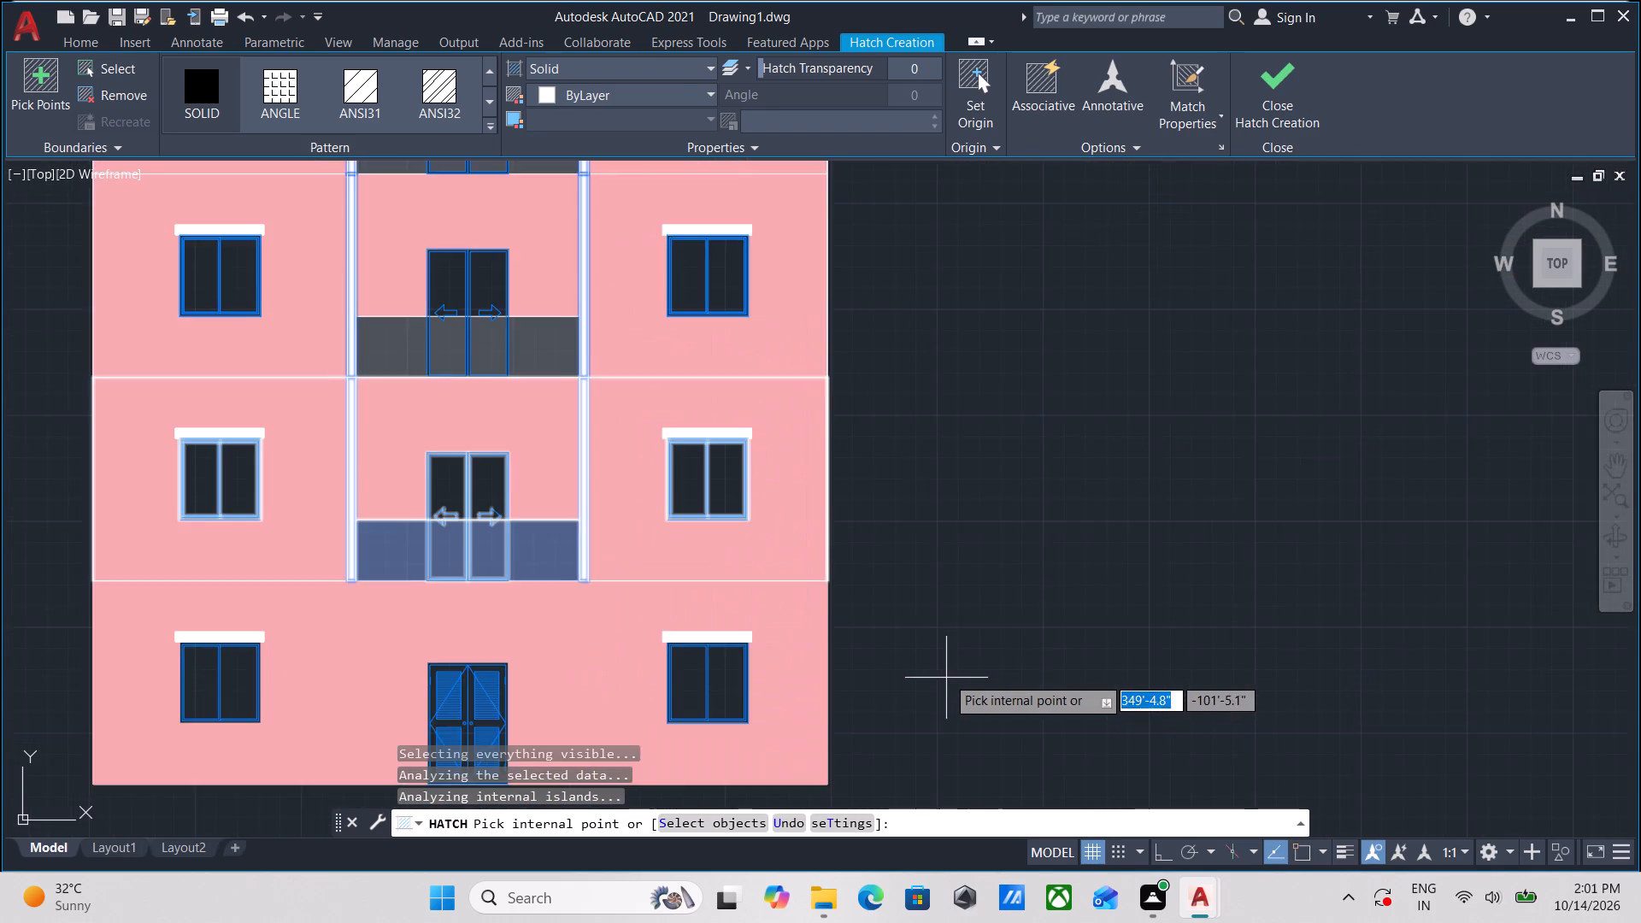
{"action": "middle_click_drag", "start_coordinate": [950, 666], "coordinate": [959, 528]}
{"action": "scroll", "coordinate": [959, 522], "scroll_direction": "down", "scroll_amount": 1}
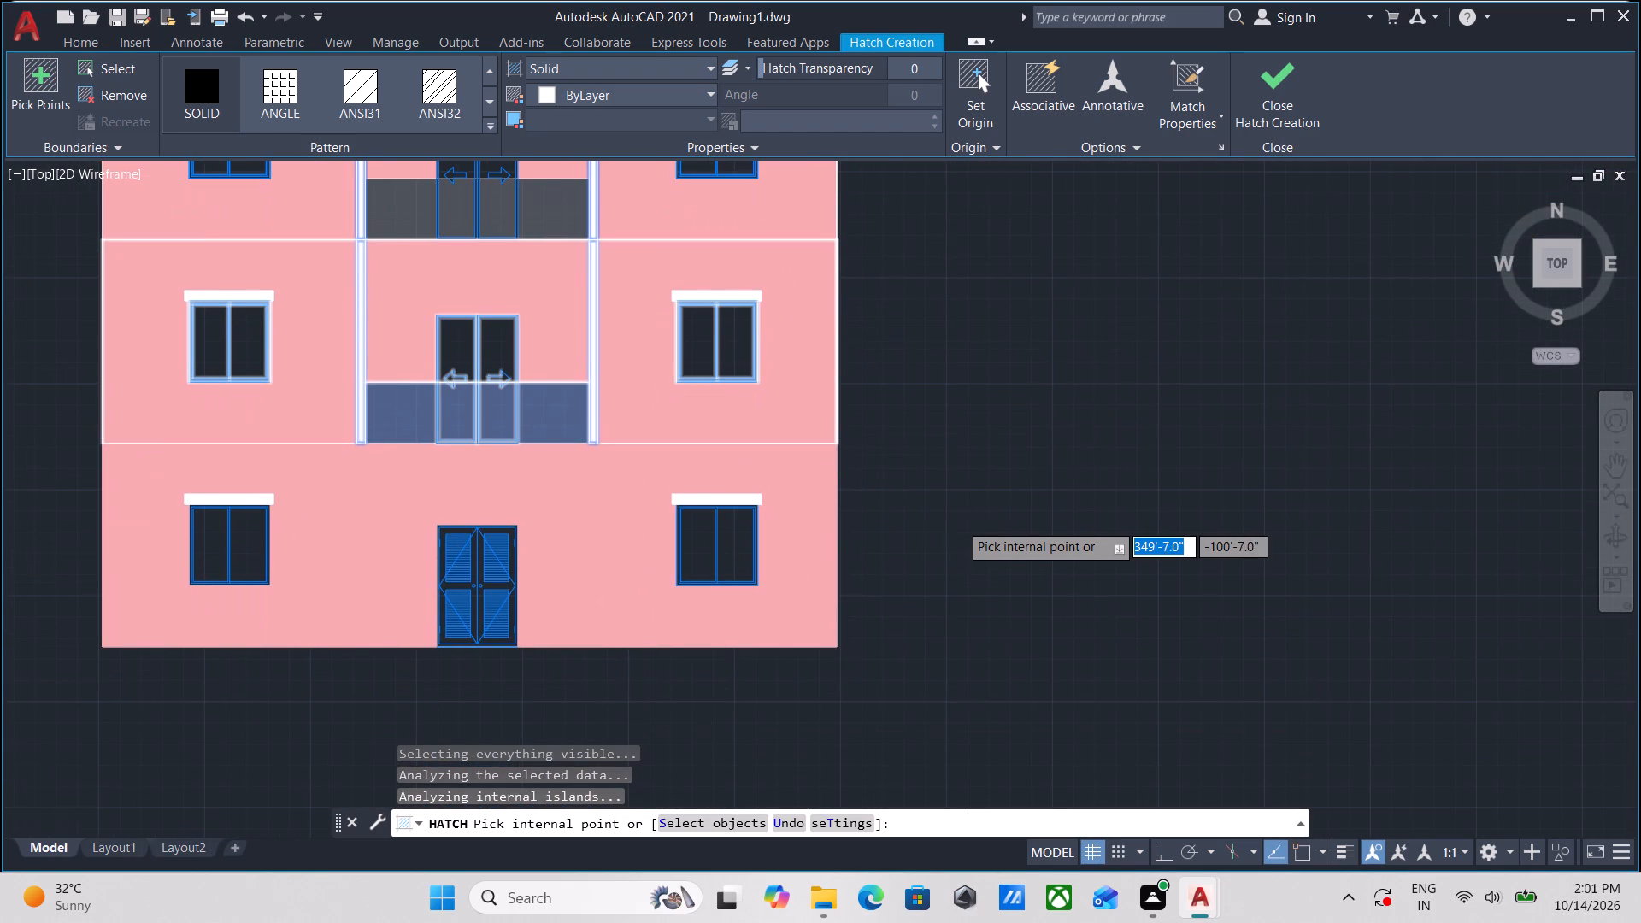
{"action": "middle_click_drag", "start_coordinate": [959, 522], "coordinate": [848, 696]}
{"action": "left_click", "coordinate": [1258, 85]}
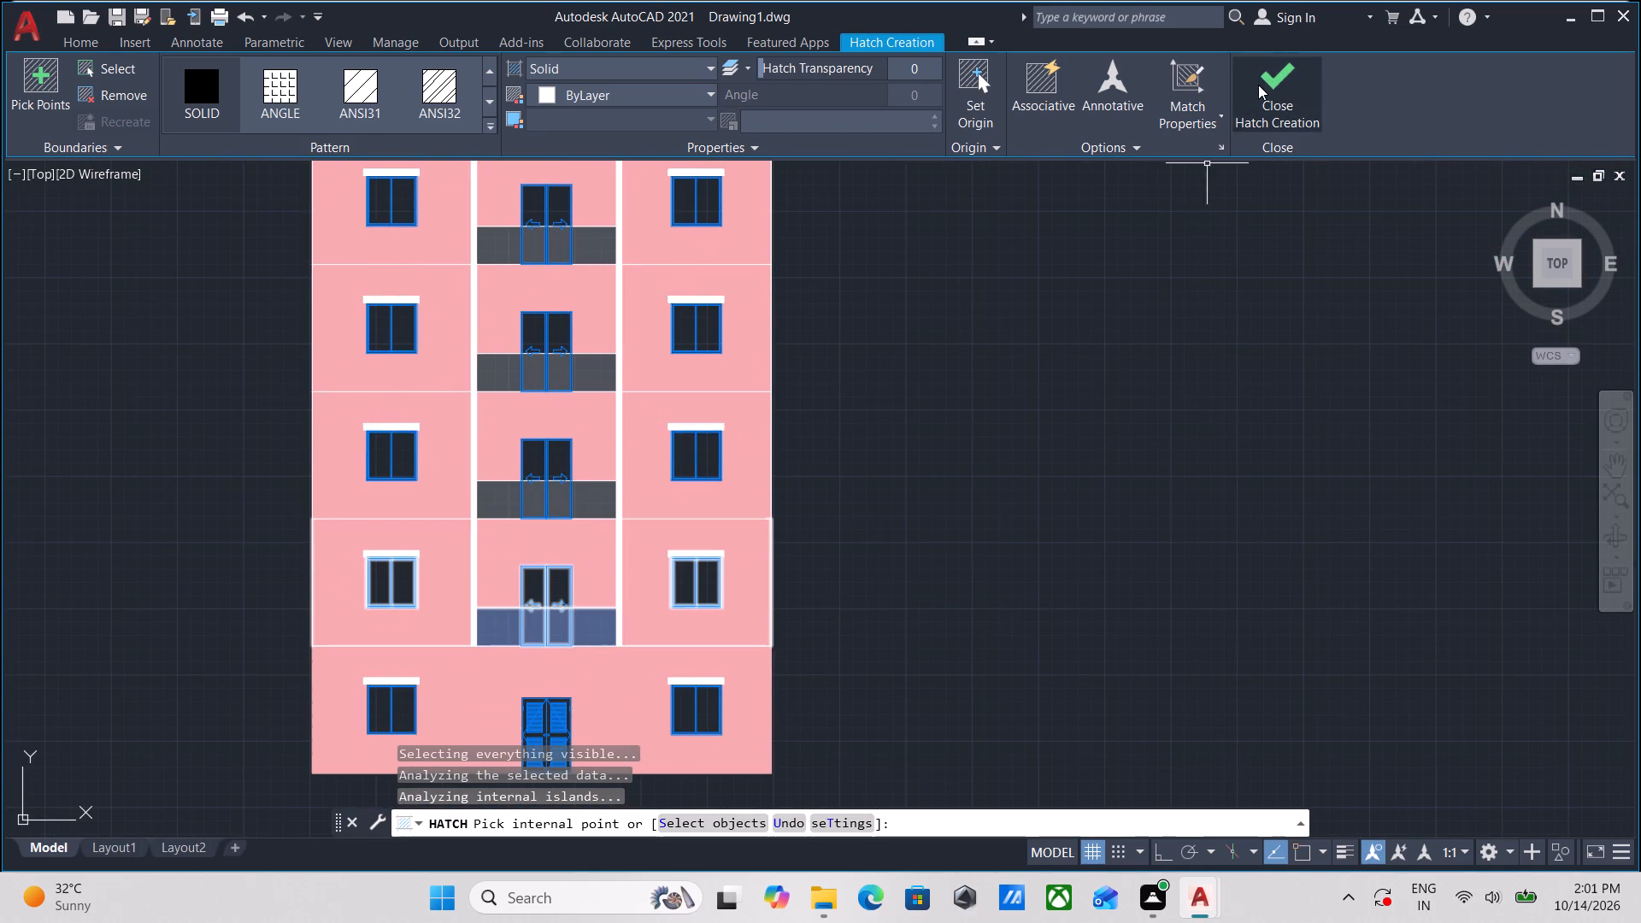
Examine the roof line and top storey of the elevation around the roof-top block, the white strips and the open roof edge.
{"action": "scroll", "coordinate": [1115, 320], "scroll_direction": "down", "scroll_amount": 2}
{"action": "middle_click_drag", "start_coordinate": [1111, 323], "coordinate": [906, 522]}
{"action": "scroll", "coordinate": [722, 491], "scroll_direction": "up", "scroll_amount": 2}
{"action": "scroll", "coordinate": [605, 347], "scroll_direction": "up", "scroll_amount": 1}
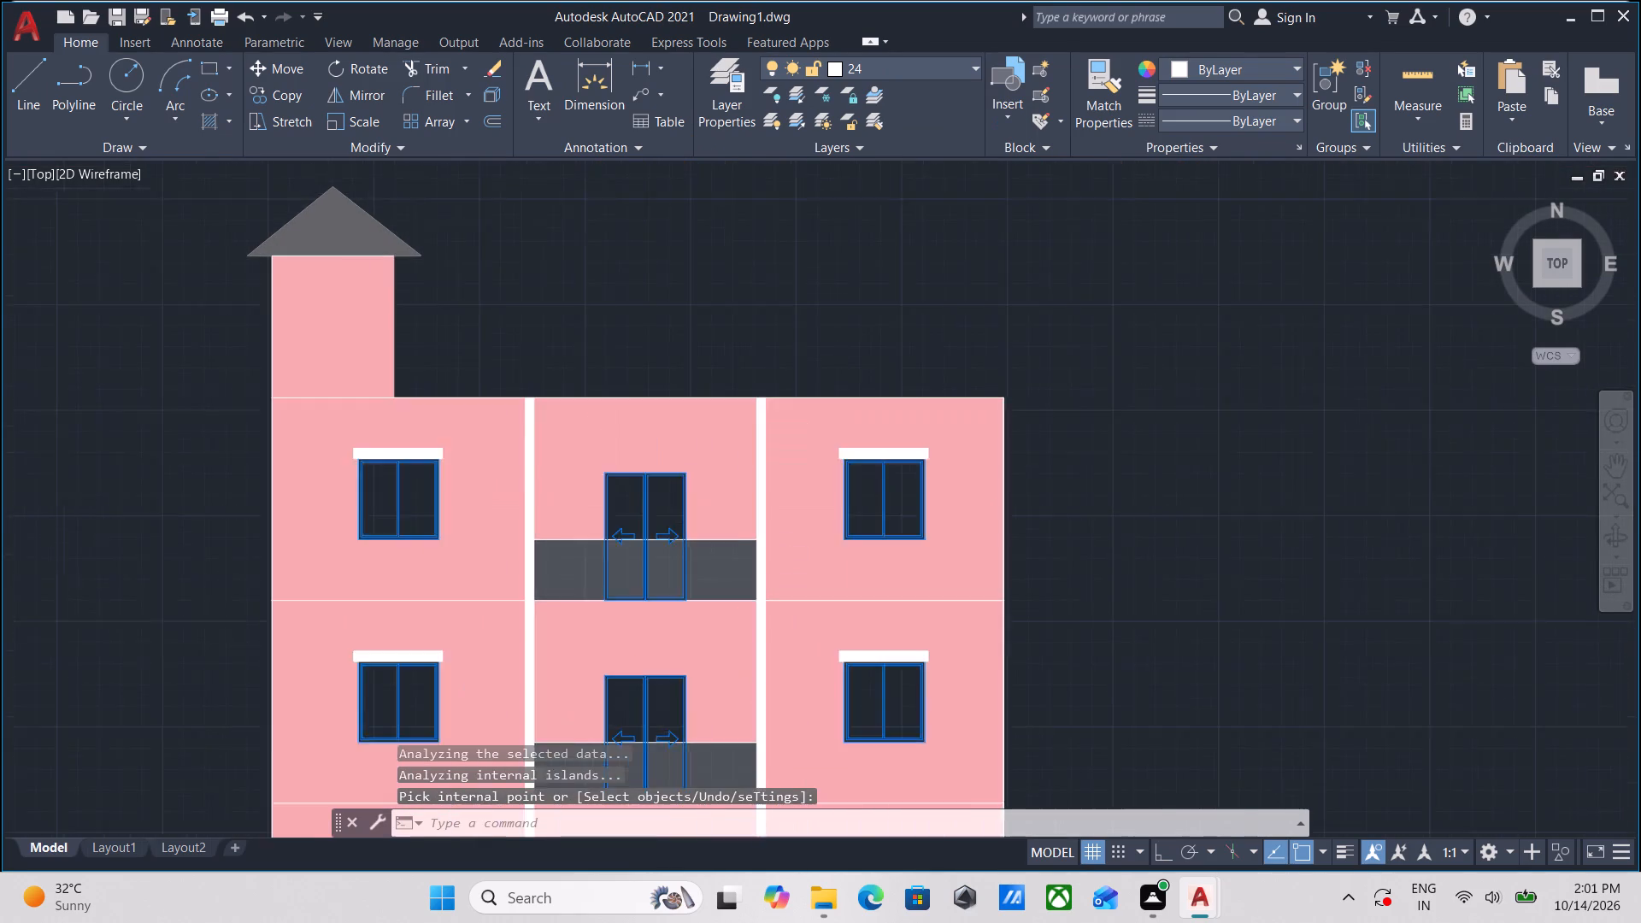
{"action": "scroll", "coordinate": [605, 347], "scroll_direction": "up", "scroll_amount": 1}
{"action": "middle_click_drag", "start_coordinate": [527, 383], "coordinate": [373, 348]}
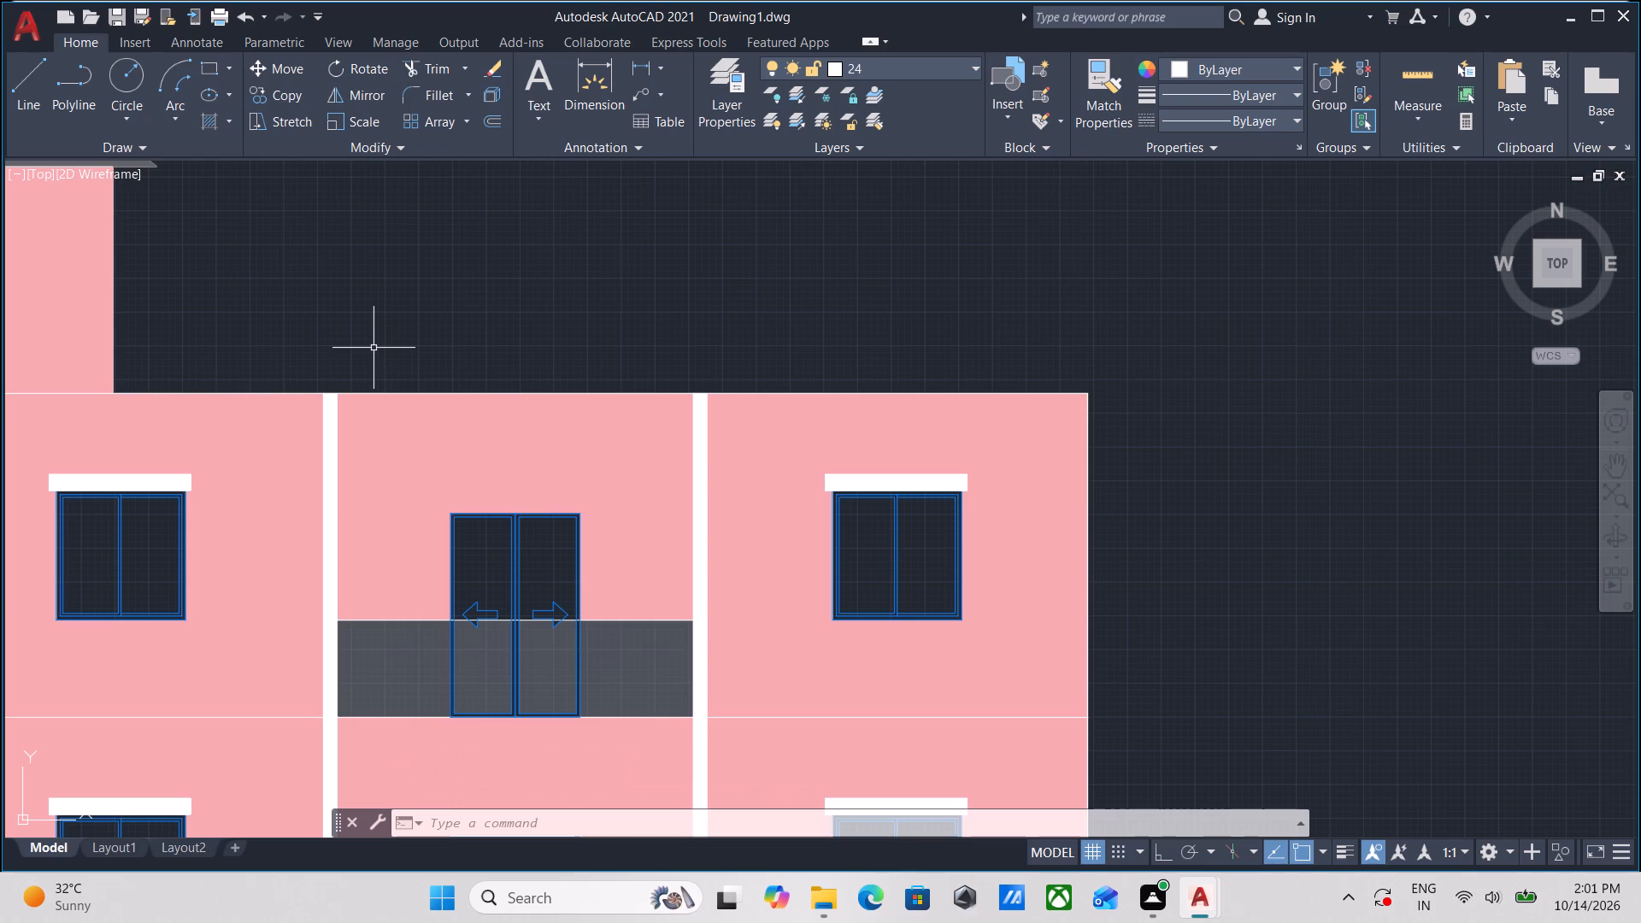
{"action": "scroll", "coordinate": [777, 350], "scroll_direction": "down", "scroll_amount": 1}
{"action": "middle_click_drag", "start_coordinate": [777, 350], "coordinate": [736, 459]}
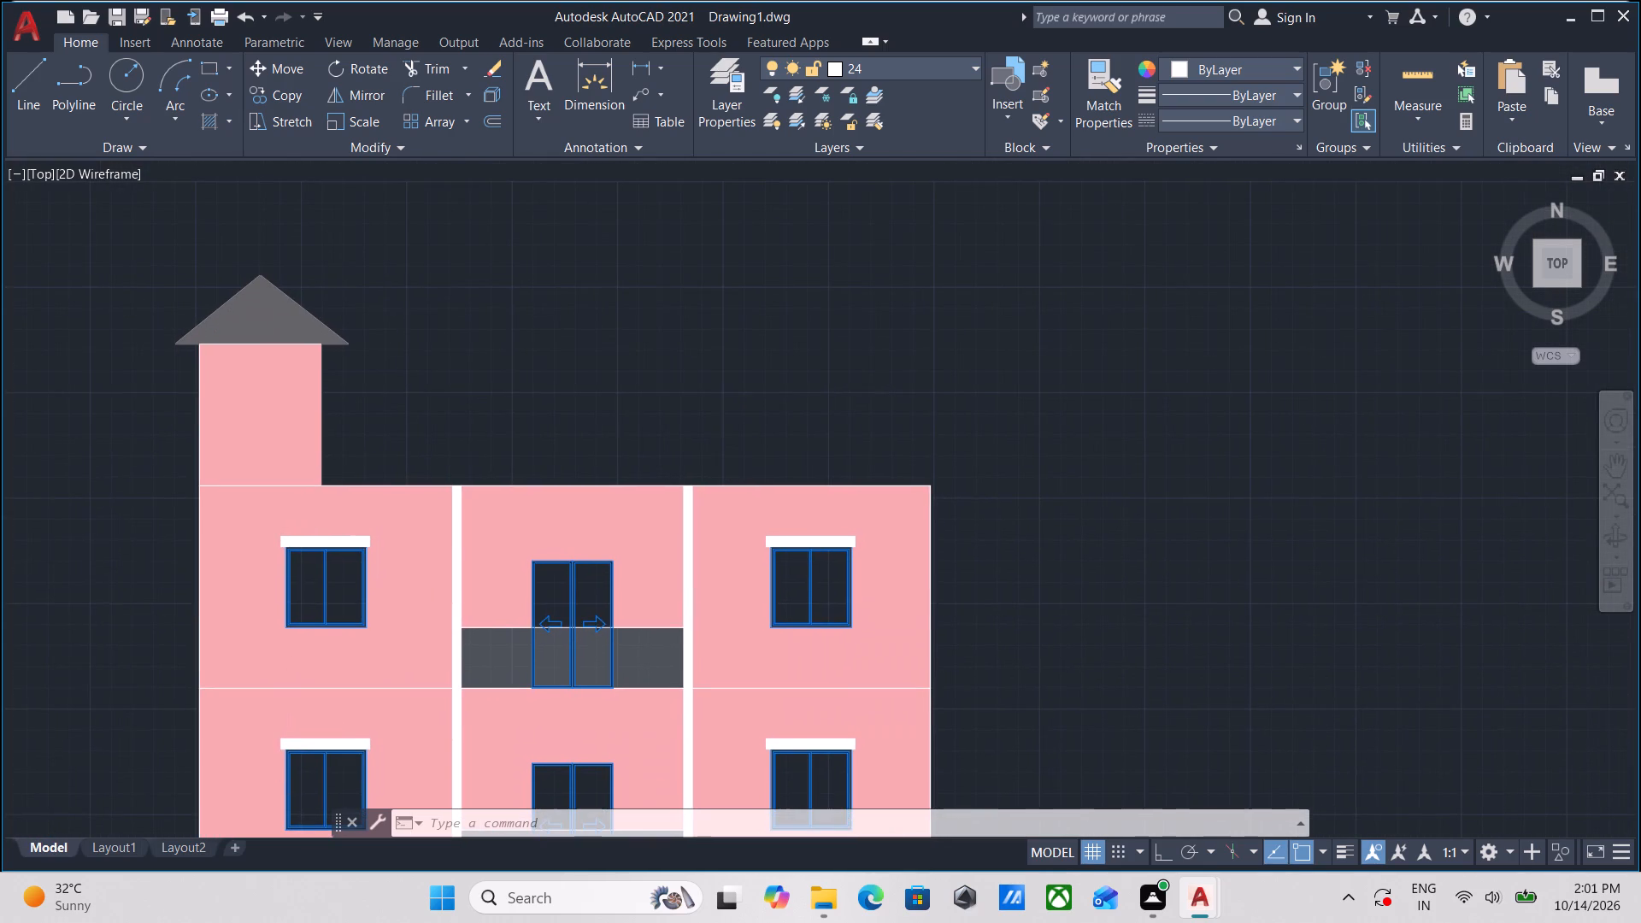
{"action": "key", "text": "Escape"}
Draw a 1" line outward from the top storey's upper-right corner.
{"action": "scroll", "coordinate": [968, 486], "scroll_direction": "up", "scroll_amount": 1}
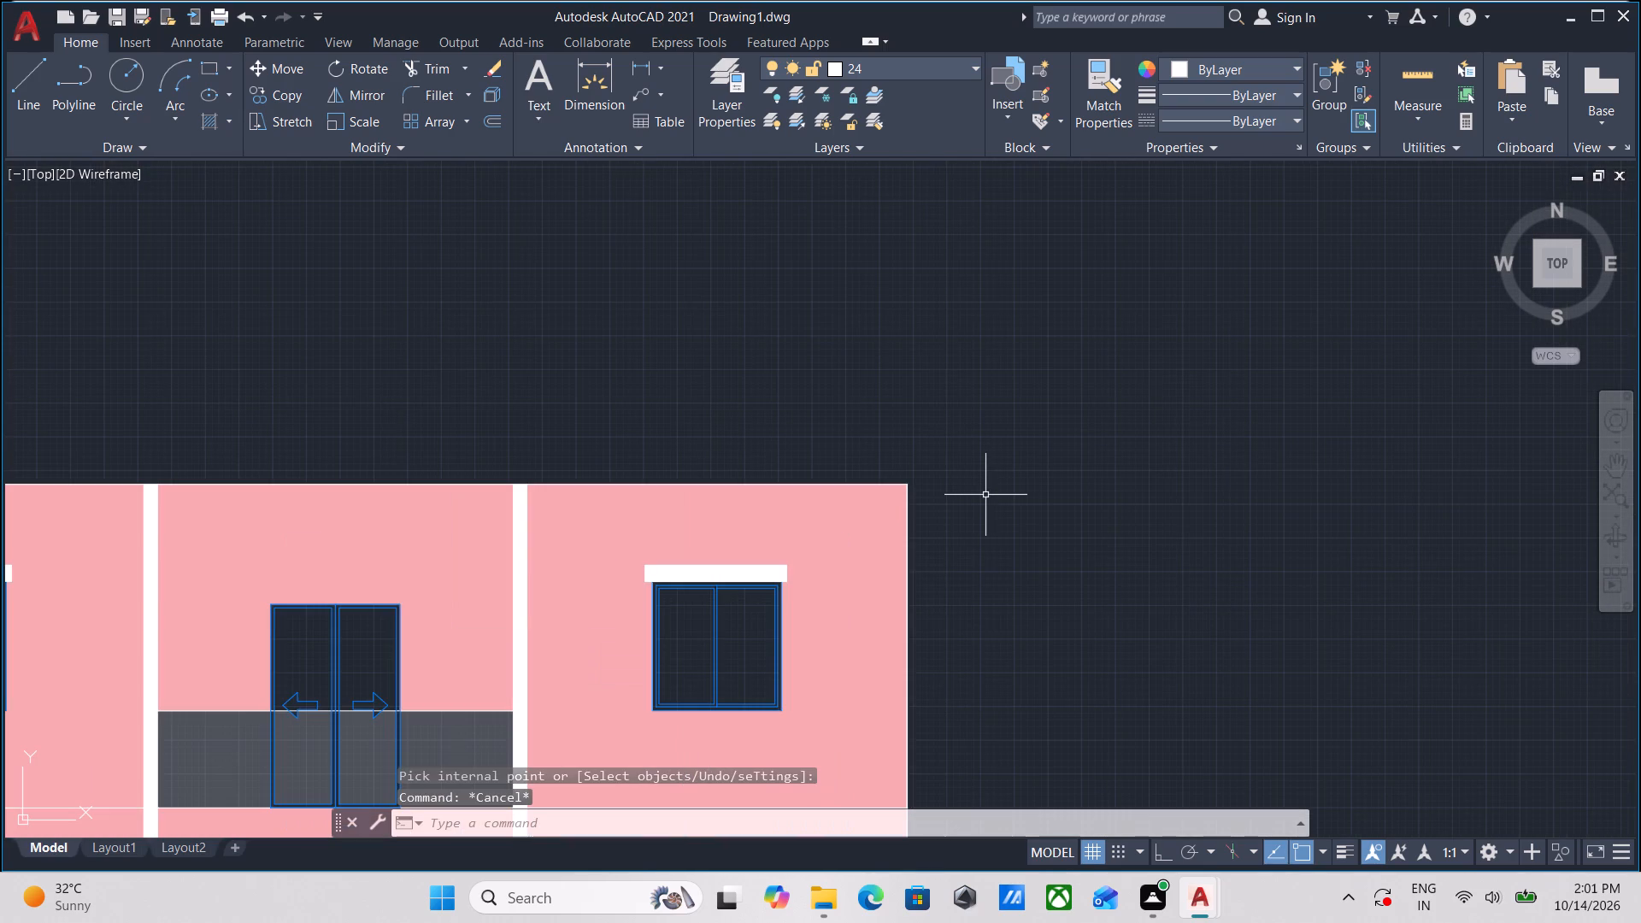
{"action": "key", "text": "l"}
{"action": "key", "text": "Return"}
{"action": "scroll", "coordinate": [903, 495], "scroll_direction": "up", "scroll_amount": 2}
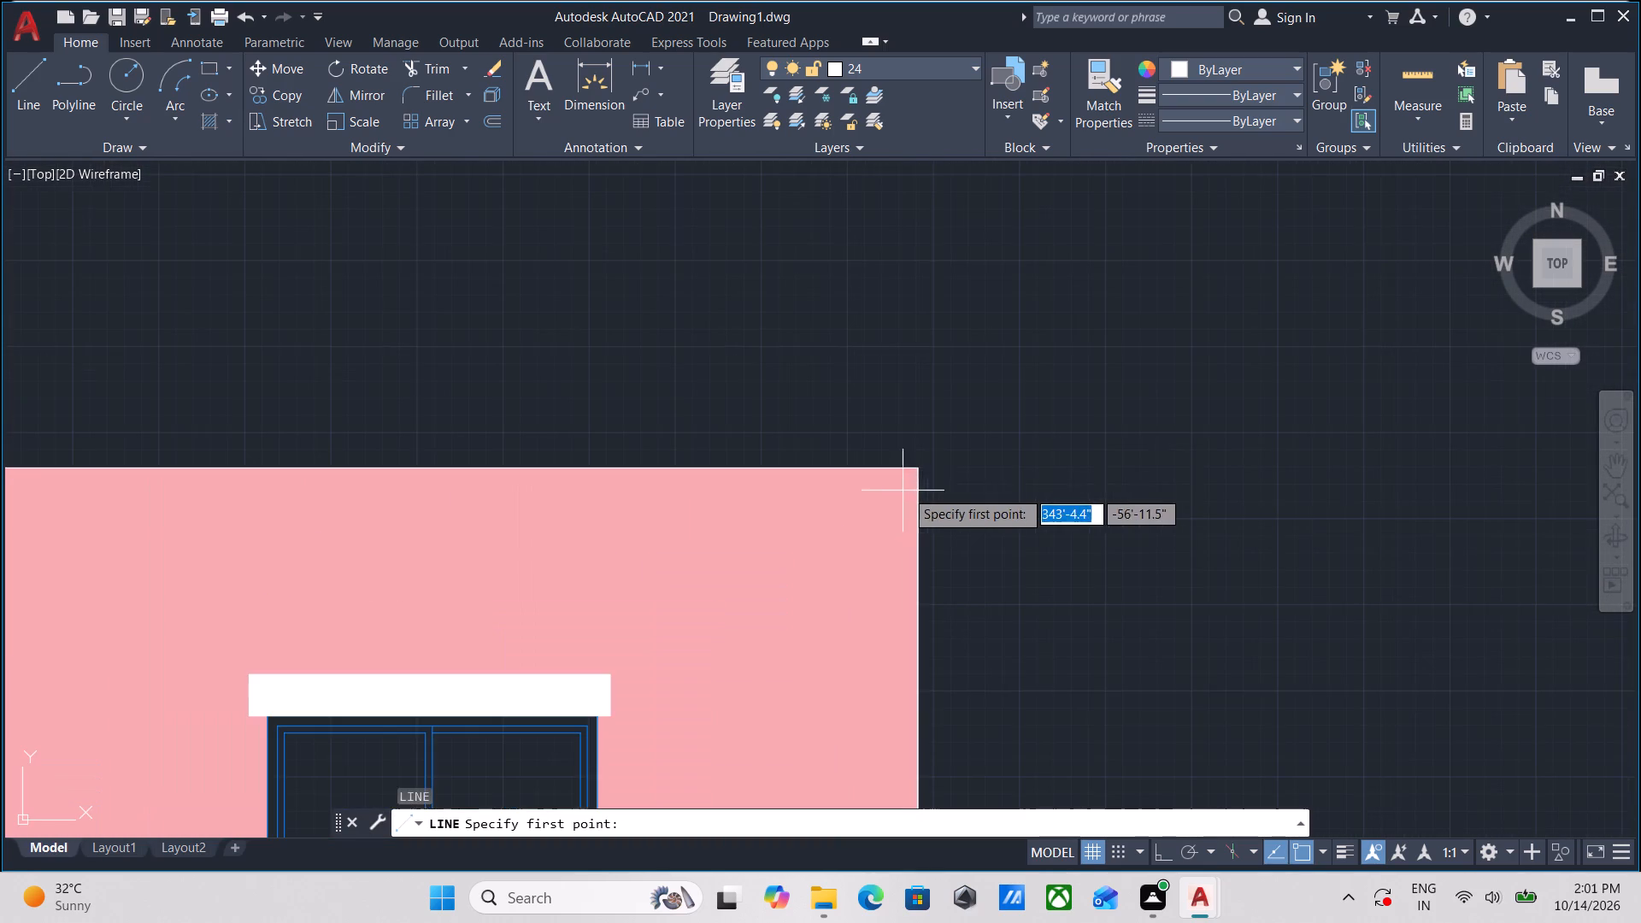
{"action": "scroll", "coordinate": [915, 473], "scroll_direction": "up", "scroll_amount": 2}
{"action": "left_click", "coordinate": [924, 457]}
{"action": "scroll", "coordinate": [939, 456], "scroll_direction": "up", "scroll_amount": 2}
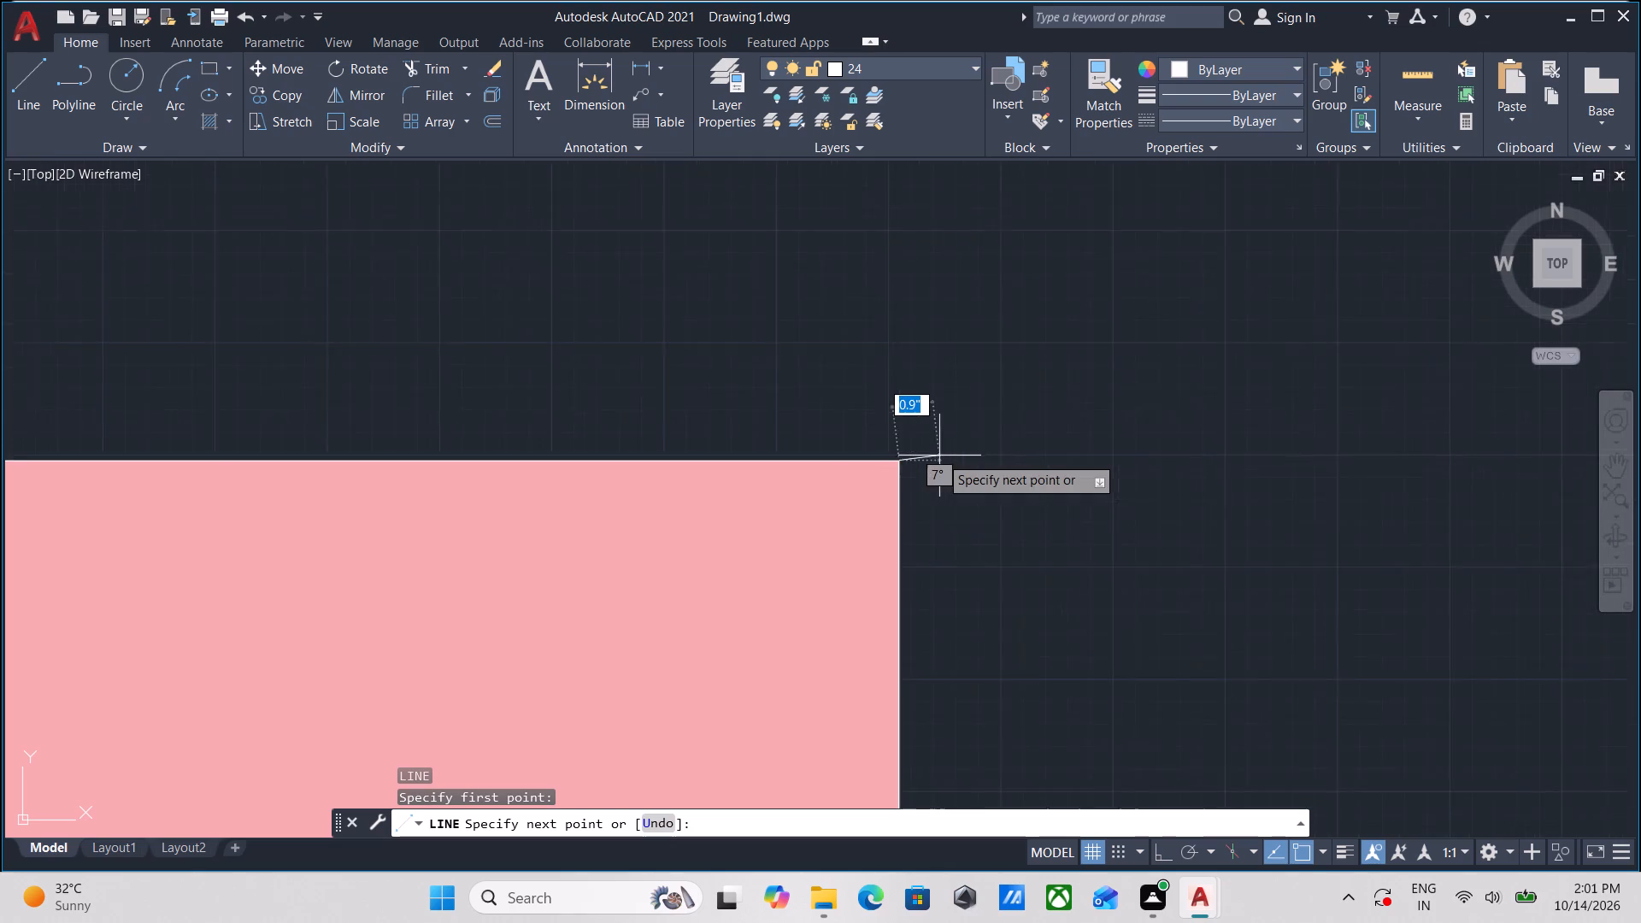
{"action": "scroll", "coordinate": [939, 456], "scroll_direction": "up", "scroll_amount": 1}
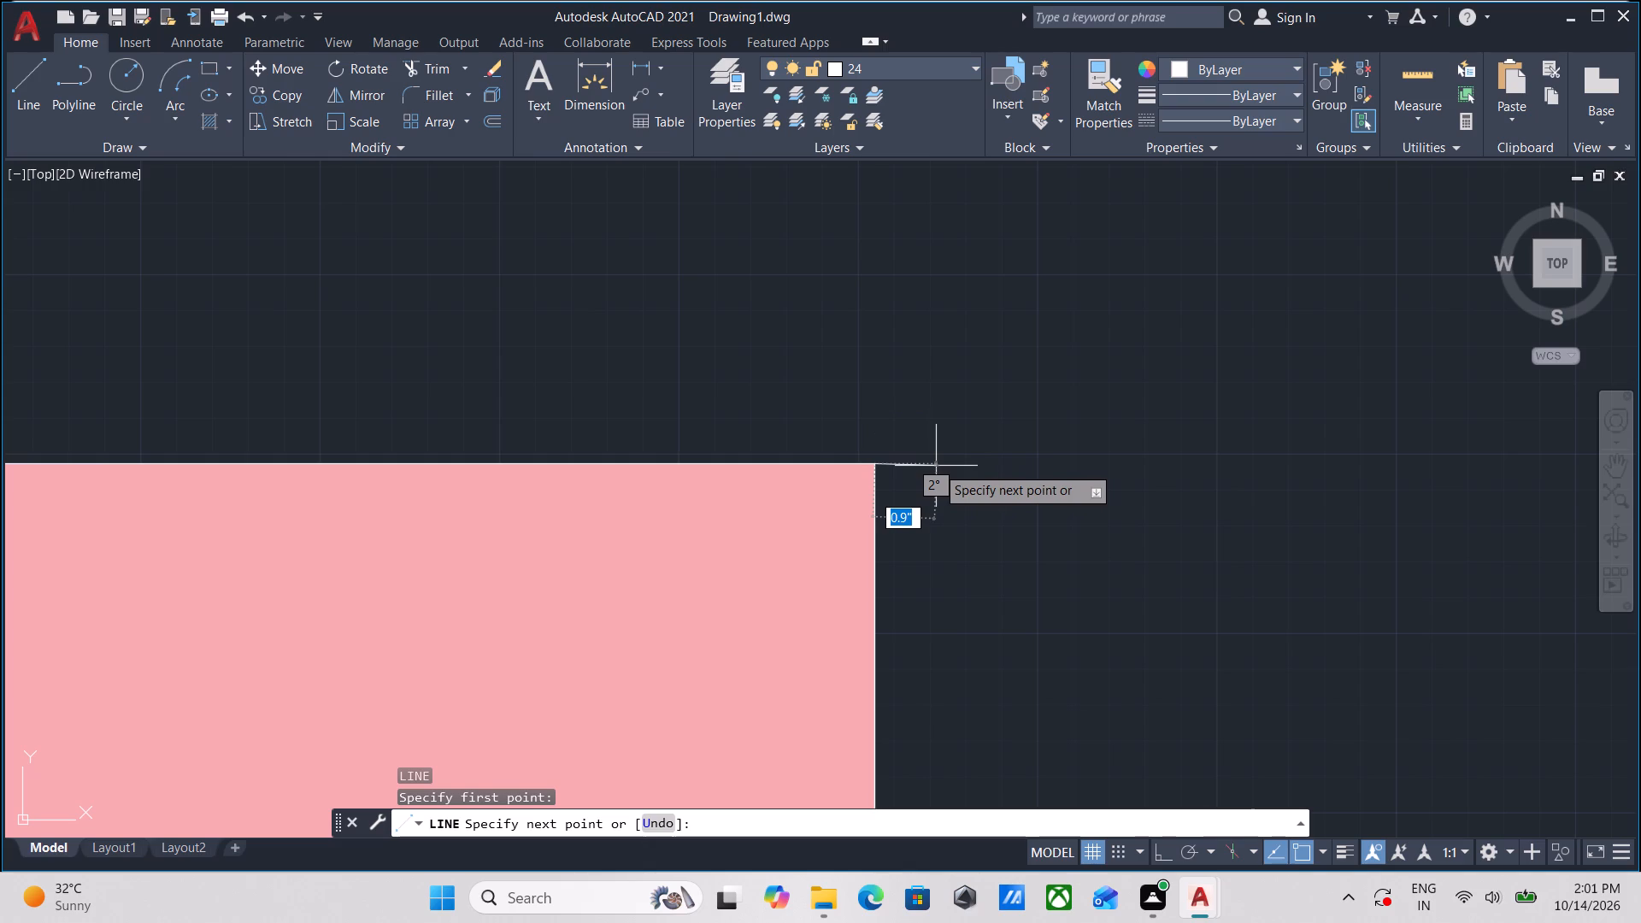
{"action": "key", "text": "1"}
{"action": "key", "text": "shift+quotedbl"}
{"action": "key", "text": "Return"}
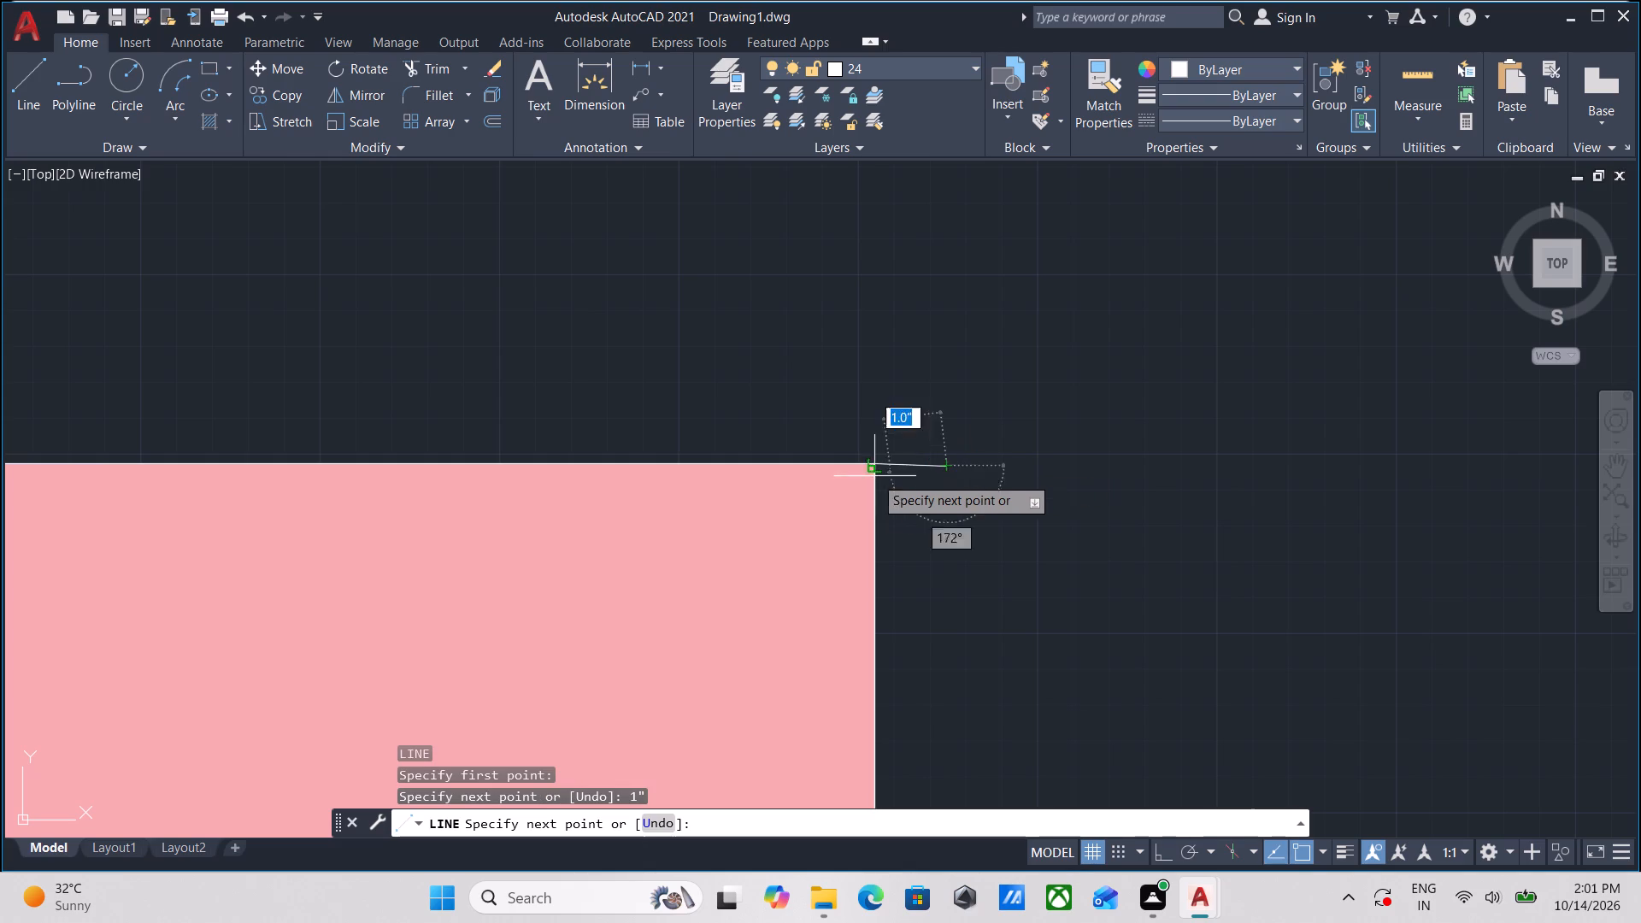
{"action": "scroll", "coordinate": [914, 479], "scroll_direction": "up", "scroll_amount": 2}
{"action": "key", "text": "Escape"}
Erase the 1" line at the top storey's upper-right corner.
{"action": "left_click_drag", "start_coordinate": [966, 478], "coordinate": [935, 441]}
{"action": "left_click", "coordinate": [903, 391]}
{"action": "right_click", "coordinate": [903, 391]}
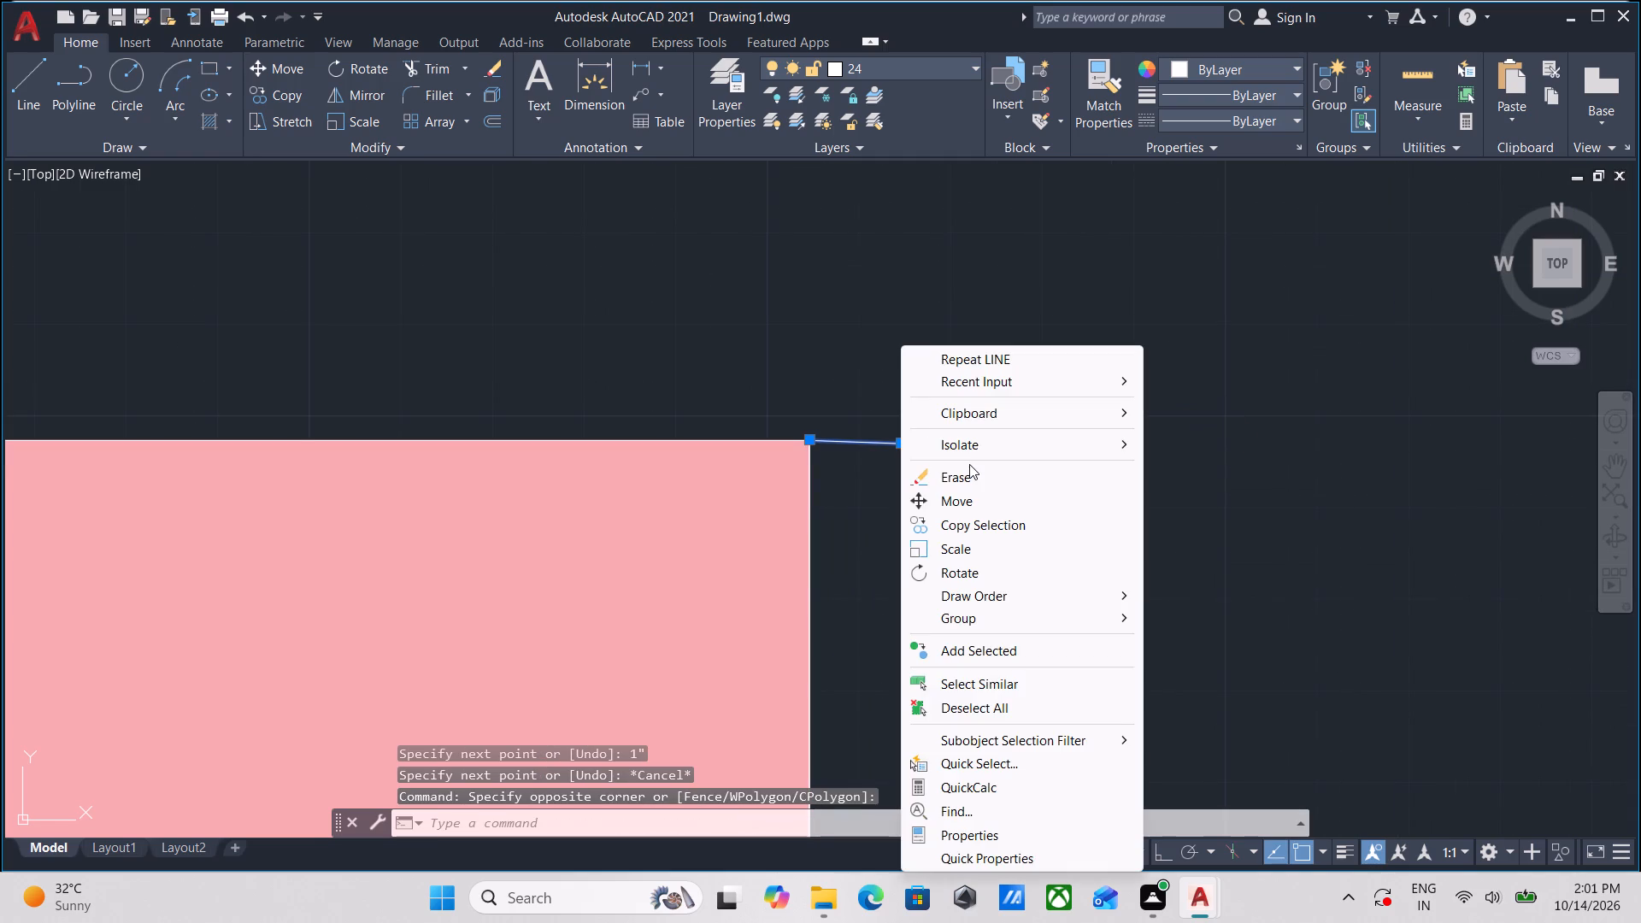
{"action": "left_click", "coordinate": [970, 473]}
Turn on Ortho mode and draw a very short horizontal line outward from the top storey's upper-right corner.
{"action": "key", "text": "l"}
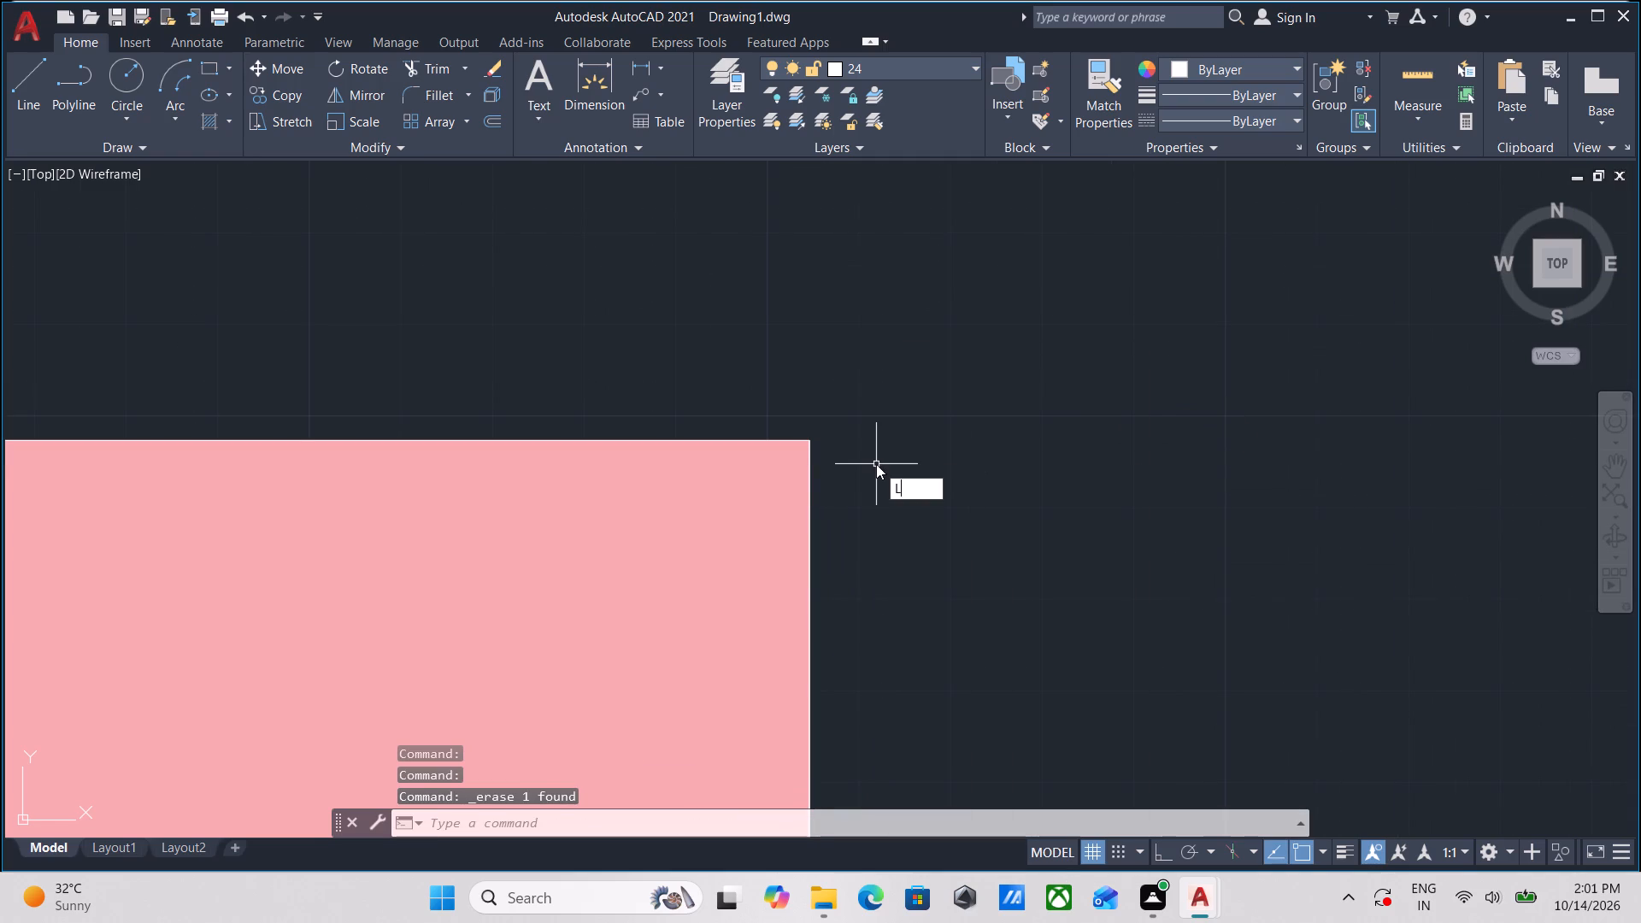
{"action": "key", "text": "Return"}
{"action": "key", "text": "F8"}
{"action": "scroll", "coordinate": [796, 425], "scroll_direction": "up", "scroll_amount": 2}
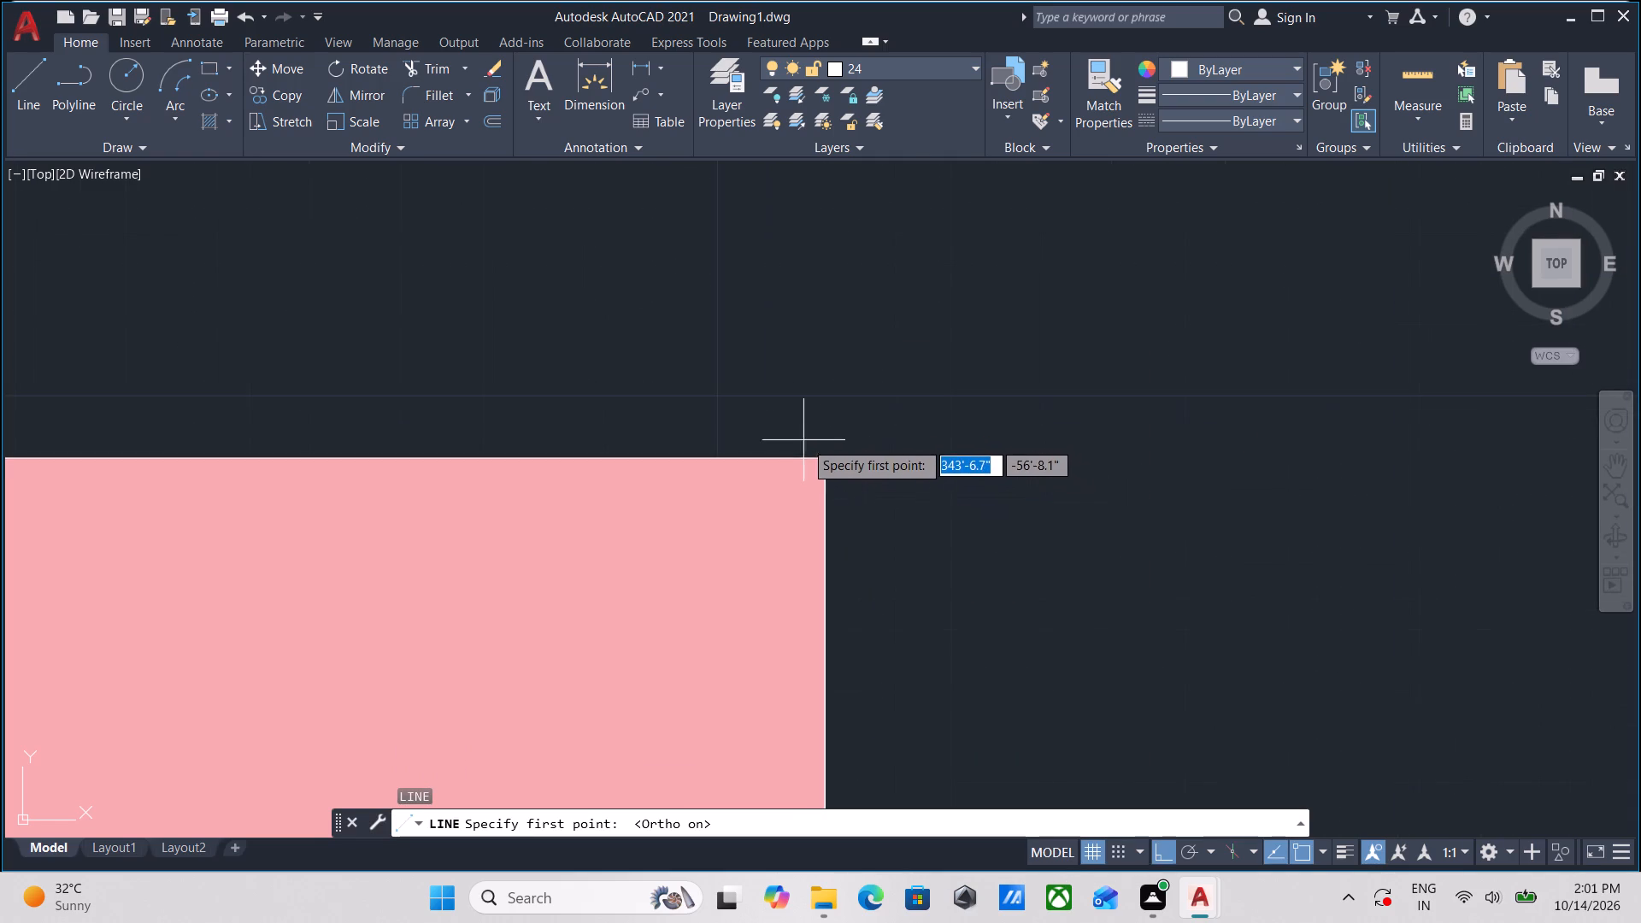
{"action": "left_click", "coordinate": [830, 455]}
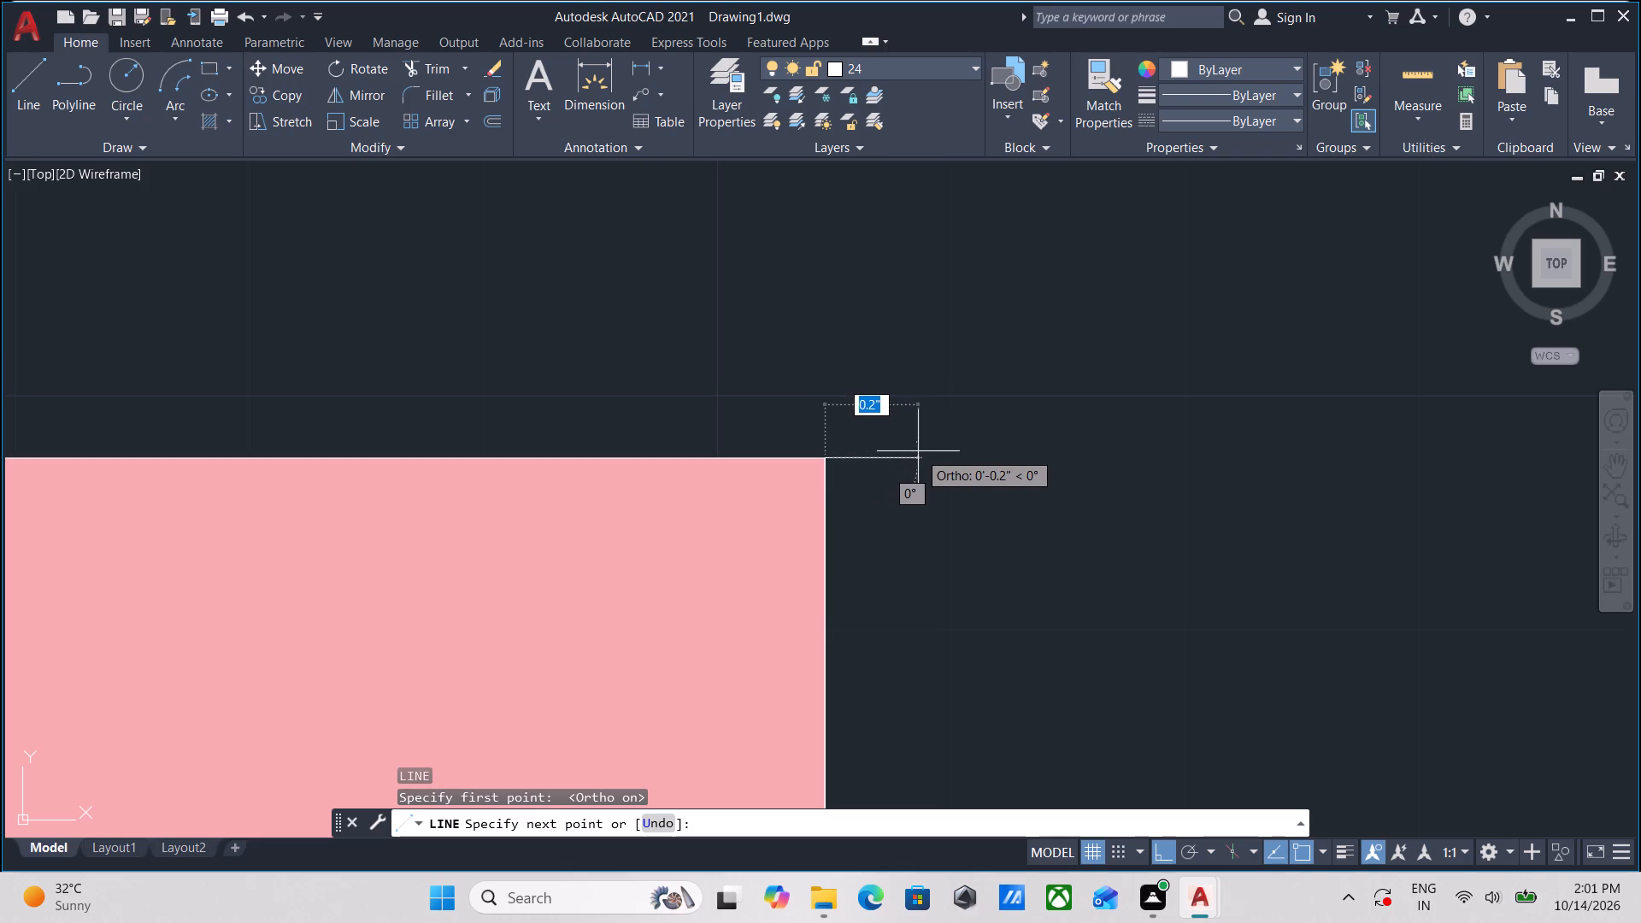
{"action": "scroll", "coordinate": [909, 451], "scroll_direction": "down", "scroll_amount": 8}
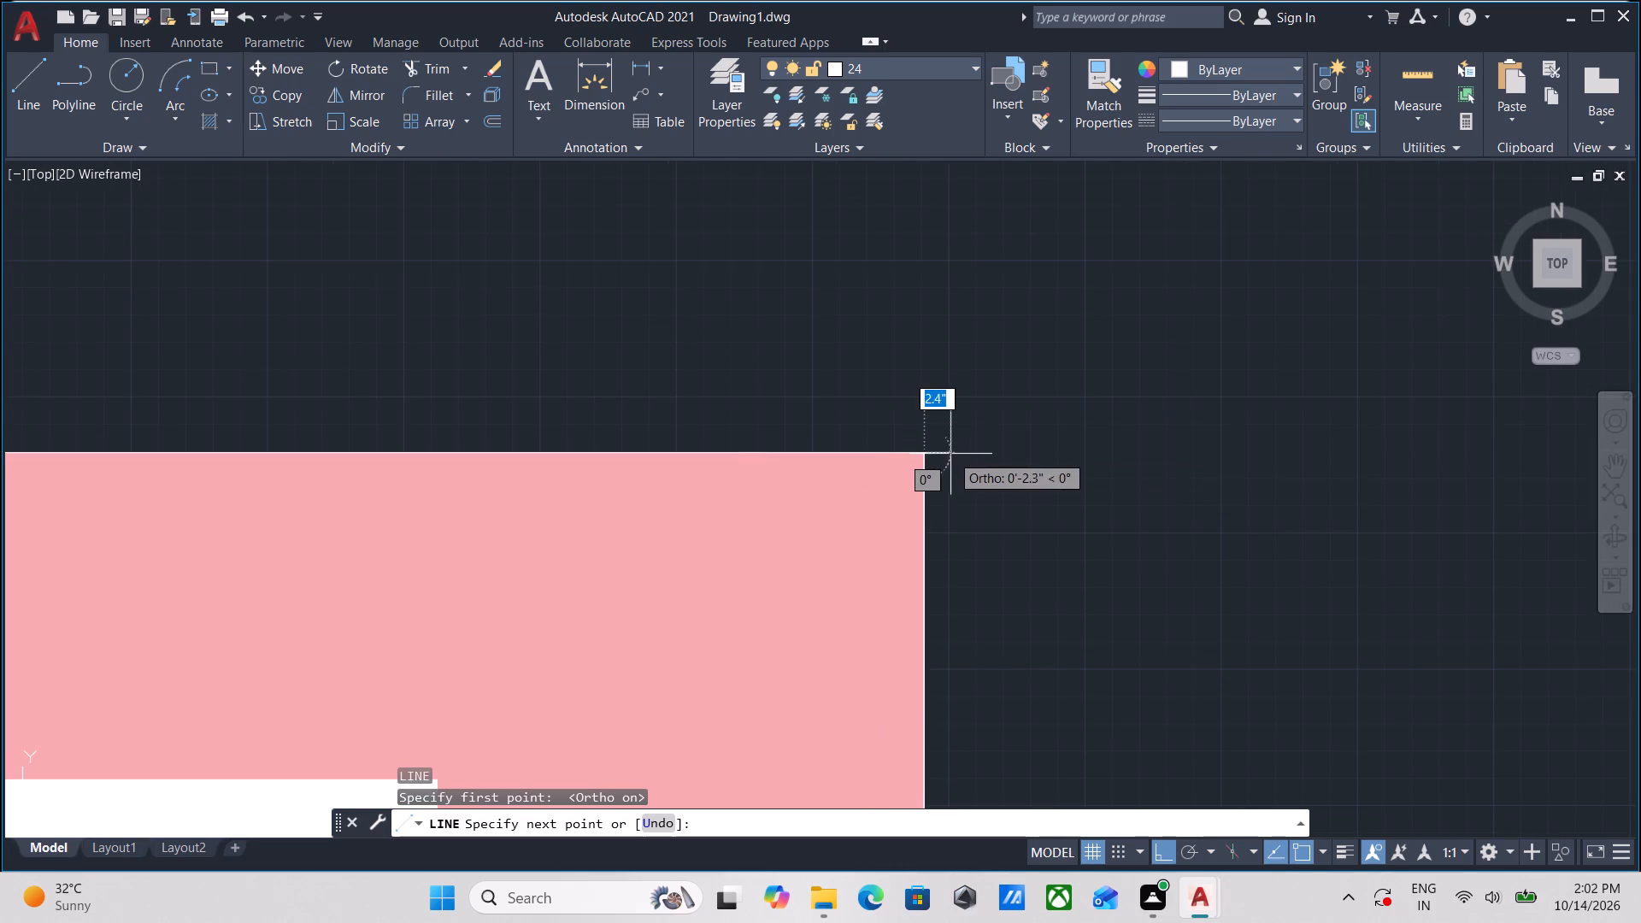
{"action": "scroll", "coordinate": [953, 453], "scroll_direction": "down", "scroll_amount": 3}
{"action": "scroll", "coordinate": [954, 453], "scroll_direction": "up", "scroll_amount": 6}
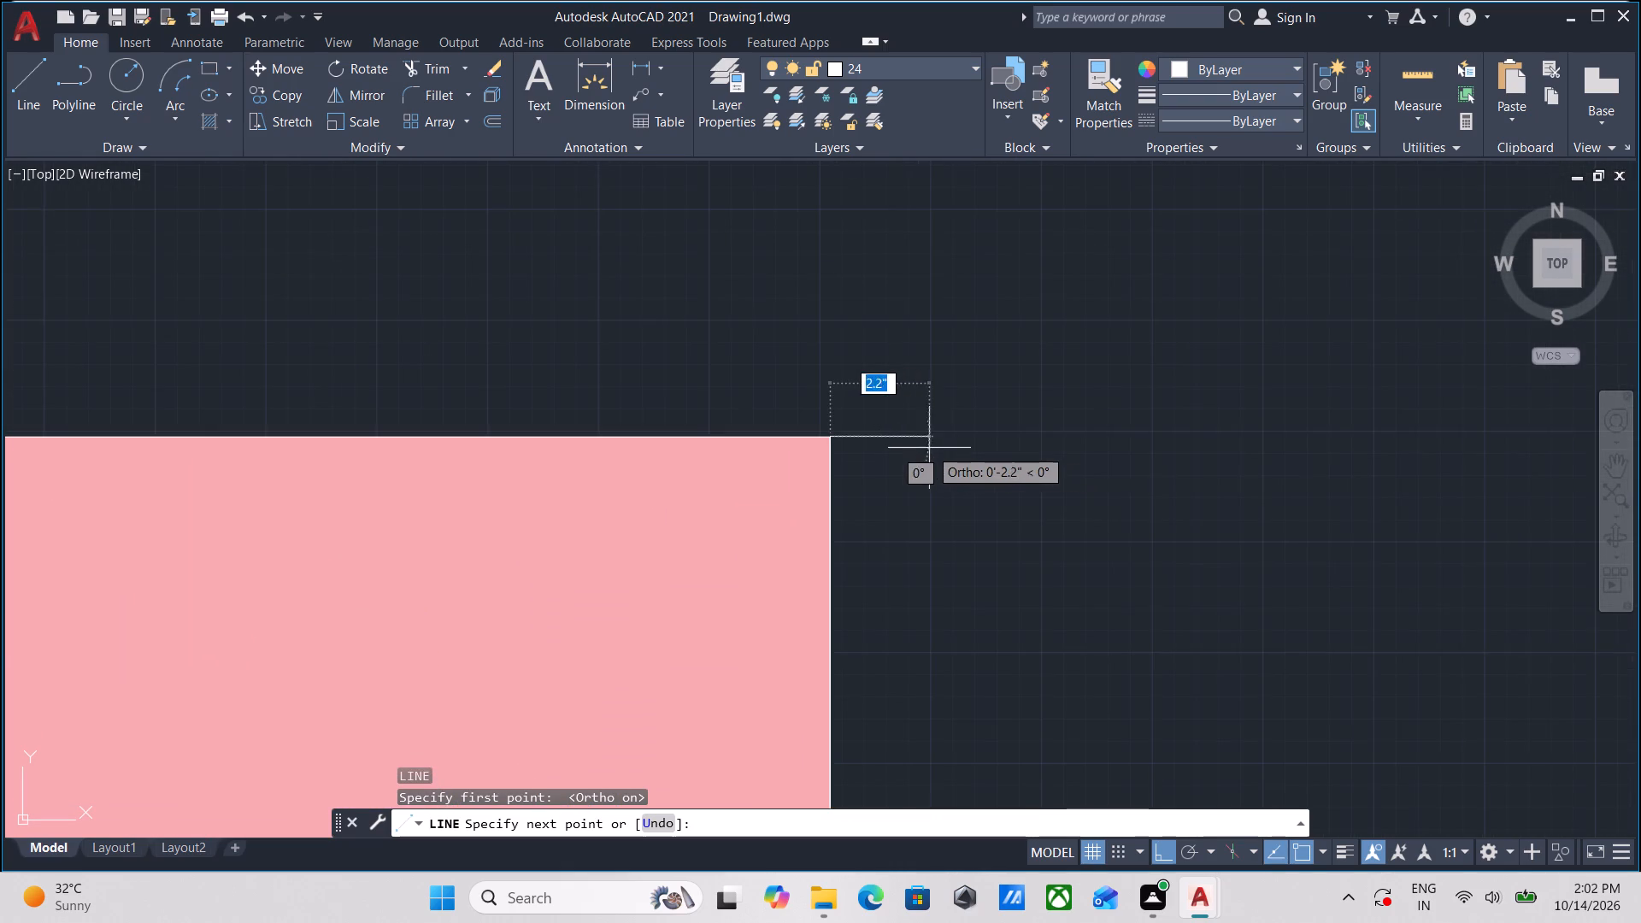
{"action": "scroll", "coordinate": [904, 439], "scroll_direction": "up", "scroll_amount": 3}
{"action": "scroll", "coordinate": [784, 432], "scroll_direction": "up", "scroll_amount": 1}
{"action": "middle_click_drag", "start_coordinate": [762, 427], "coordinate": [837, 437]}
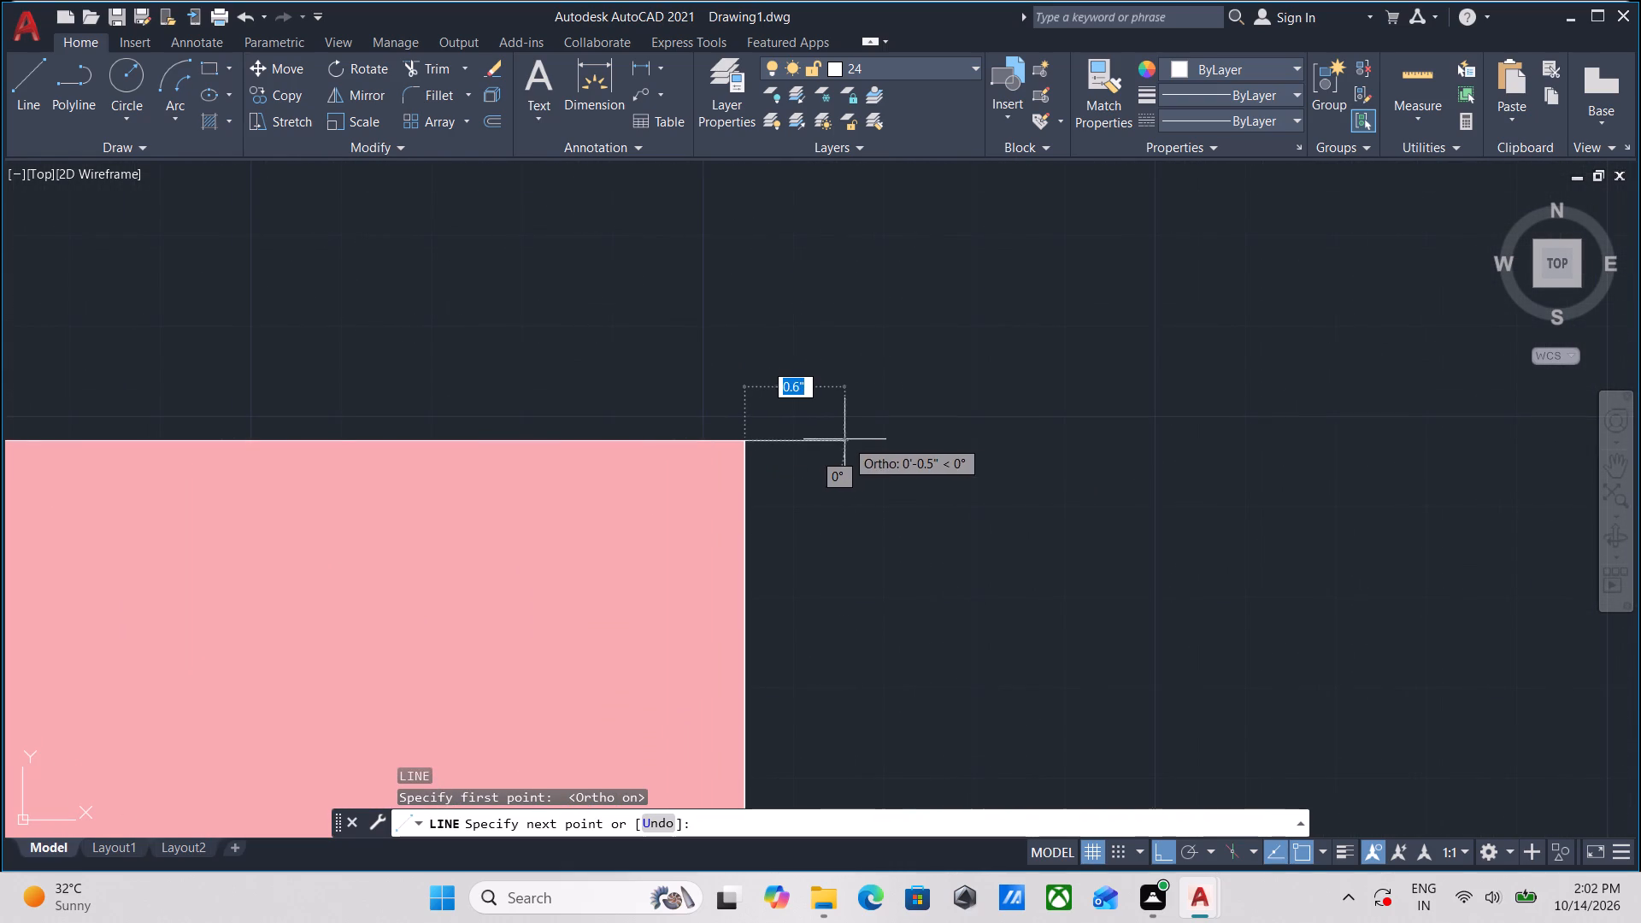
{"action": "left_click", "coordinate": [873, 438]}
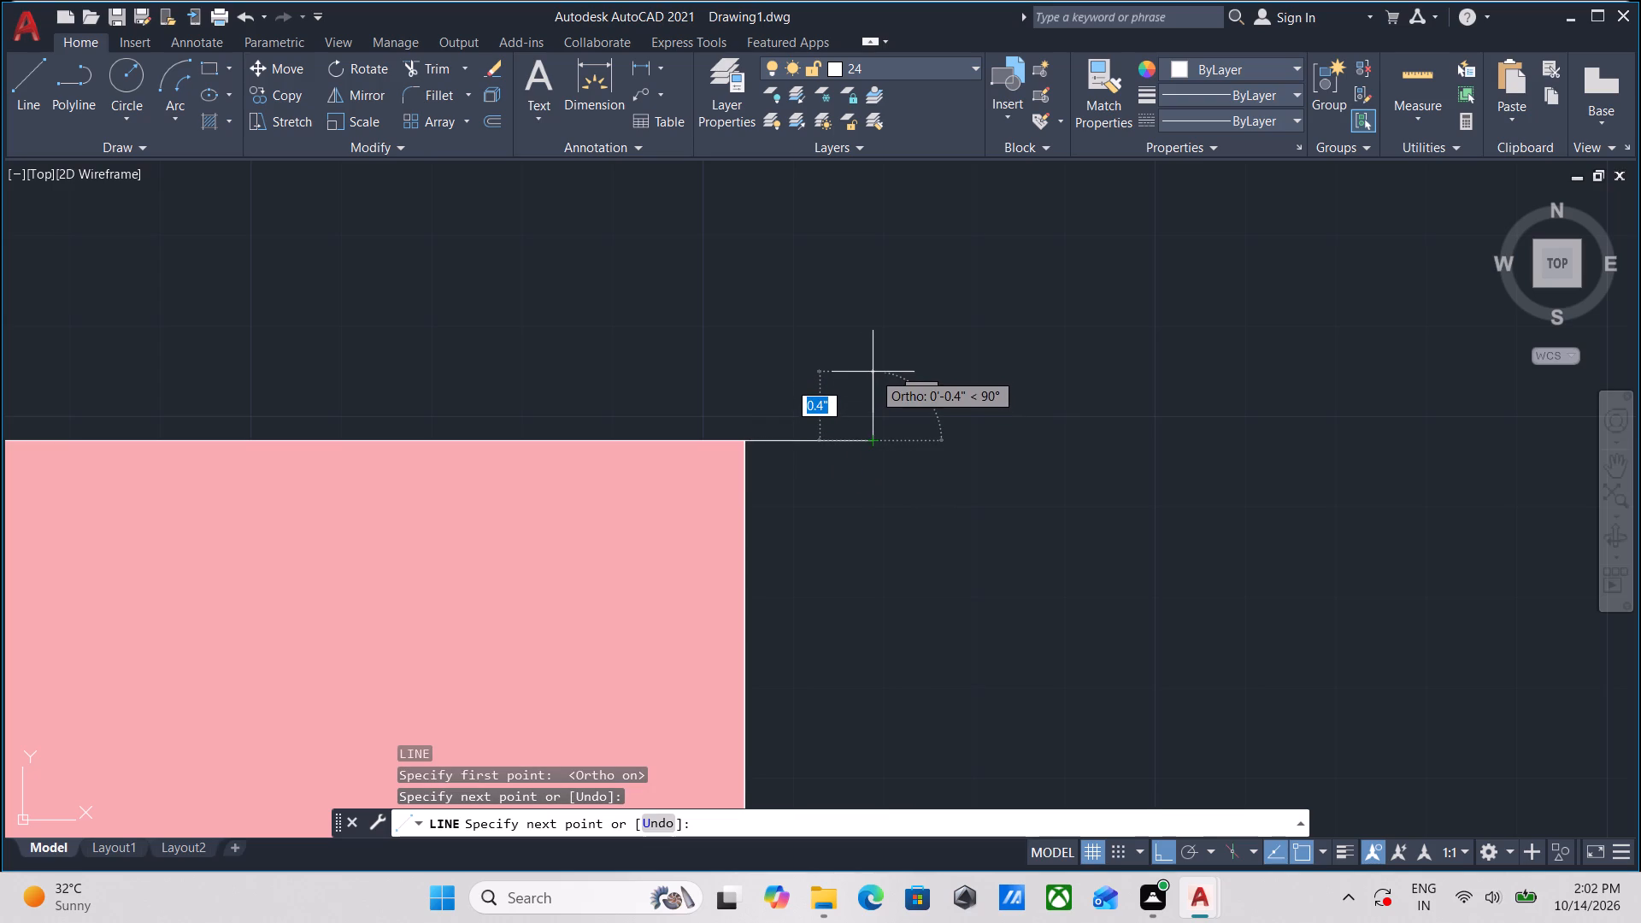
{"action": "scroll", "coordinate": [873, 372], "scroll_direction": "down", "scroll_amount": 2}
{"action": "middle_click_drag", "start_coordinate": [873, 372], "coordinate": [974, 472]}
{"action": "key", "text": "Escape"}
Examine the short corner line against the whole roof line and up close at the upper-right corner.
{"action": "scroll", "coordinate": [976, 467], "scroll_direction": "down", "scroll_amount": 2}
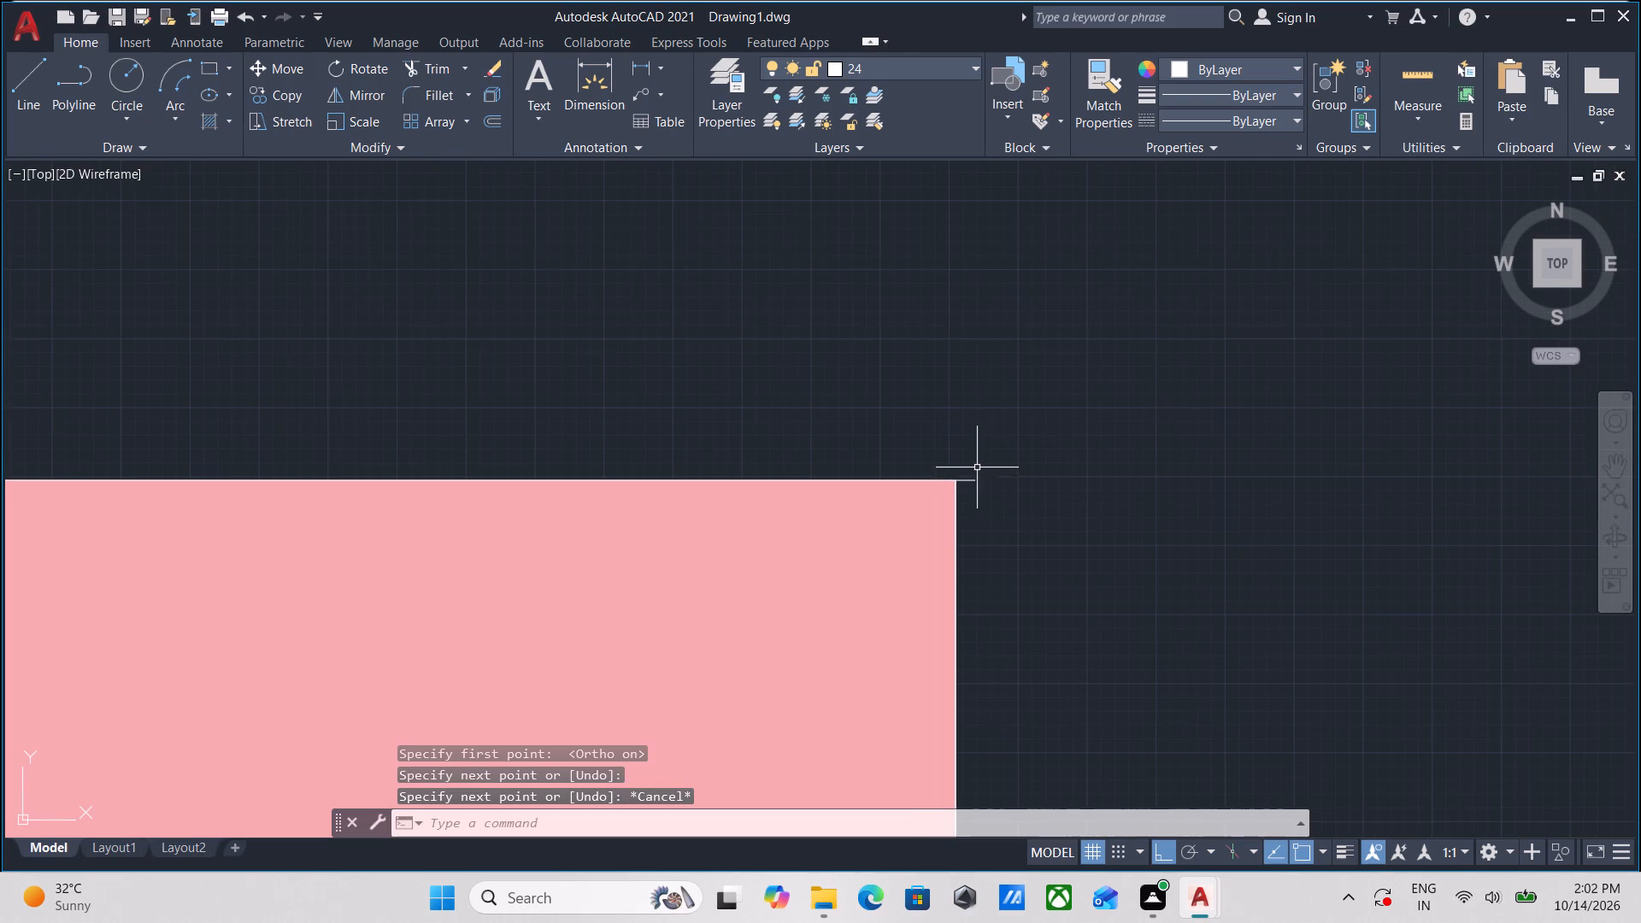
{"action": "scroll", "coordinate": [1002, 442], "scroll_direction": "down", "scroll_amount": 1}
{"action": "middle_click_drag", "start_coordinate": [1004, 440], "coordinate": [997, 520]}
{"action": "scroll", "coordinate": [1011, 497], "scroll_direction": "down", "scroll_amount": 1}
{"action": "middle_click_drag", "start_coordinate": [1011, 497], "coordinate": [1244, 424]}
{"action": "scroll", "coordinate": [1279, 416], "scroll_direction": "down", "scroll_amount": 3}
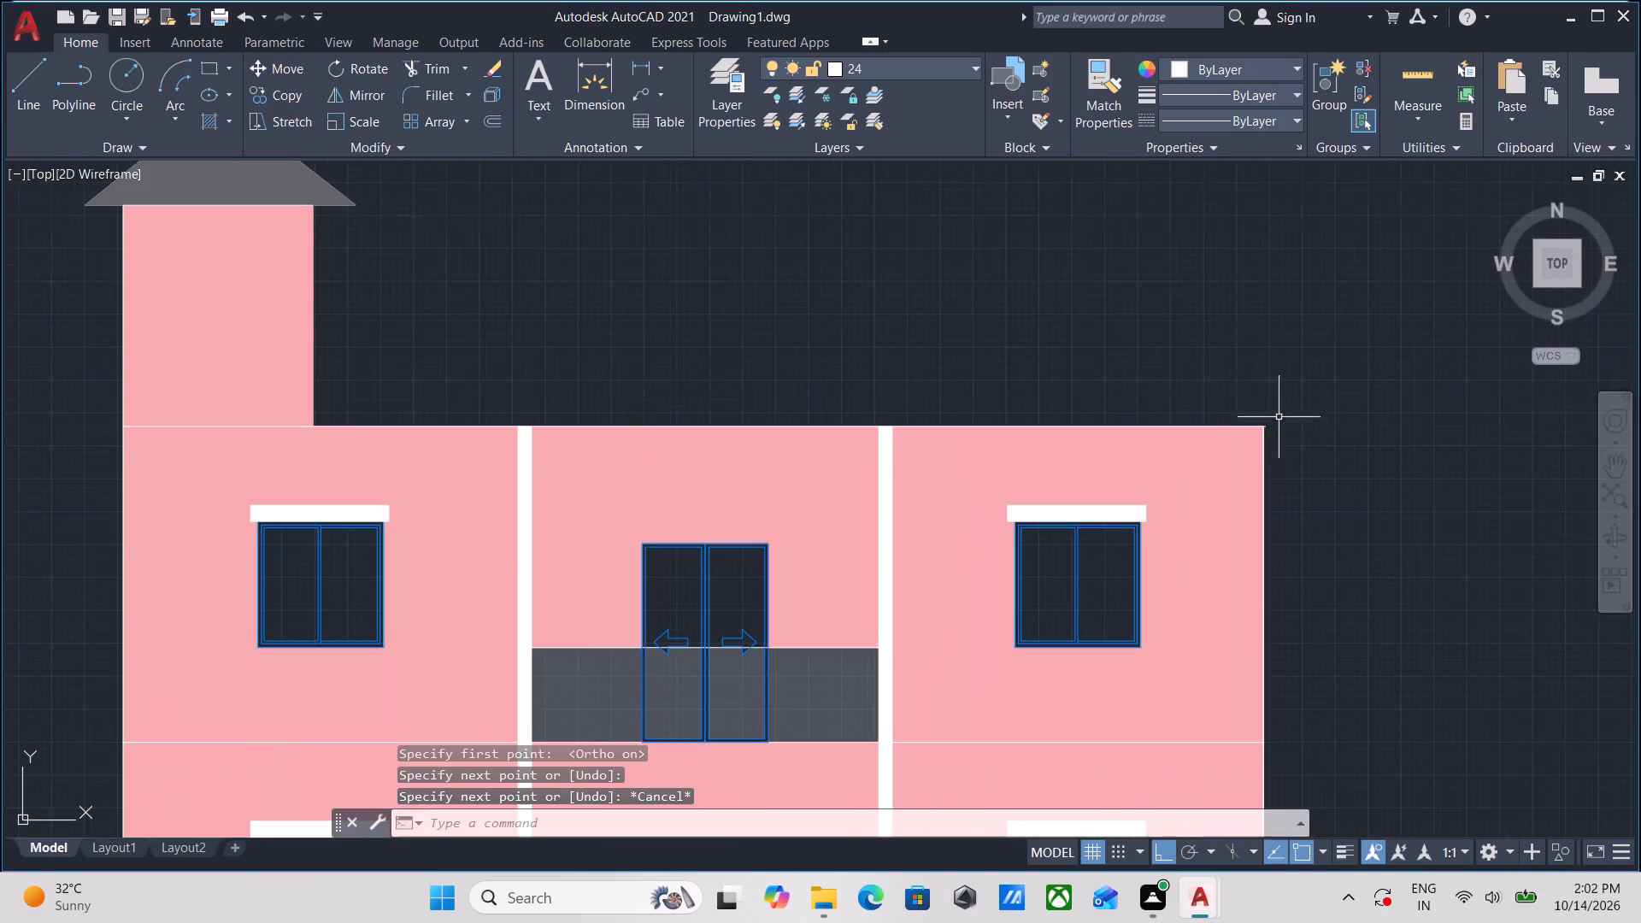
{"action": "scroll", "coordinate": [938, 382], "scroll_direction": "down", "scroll_amount": 1}
{"action": "middle_click_drag", "start_coordinate": [938, 382], "coordinate": [1033, 403]}
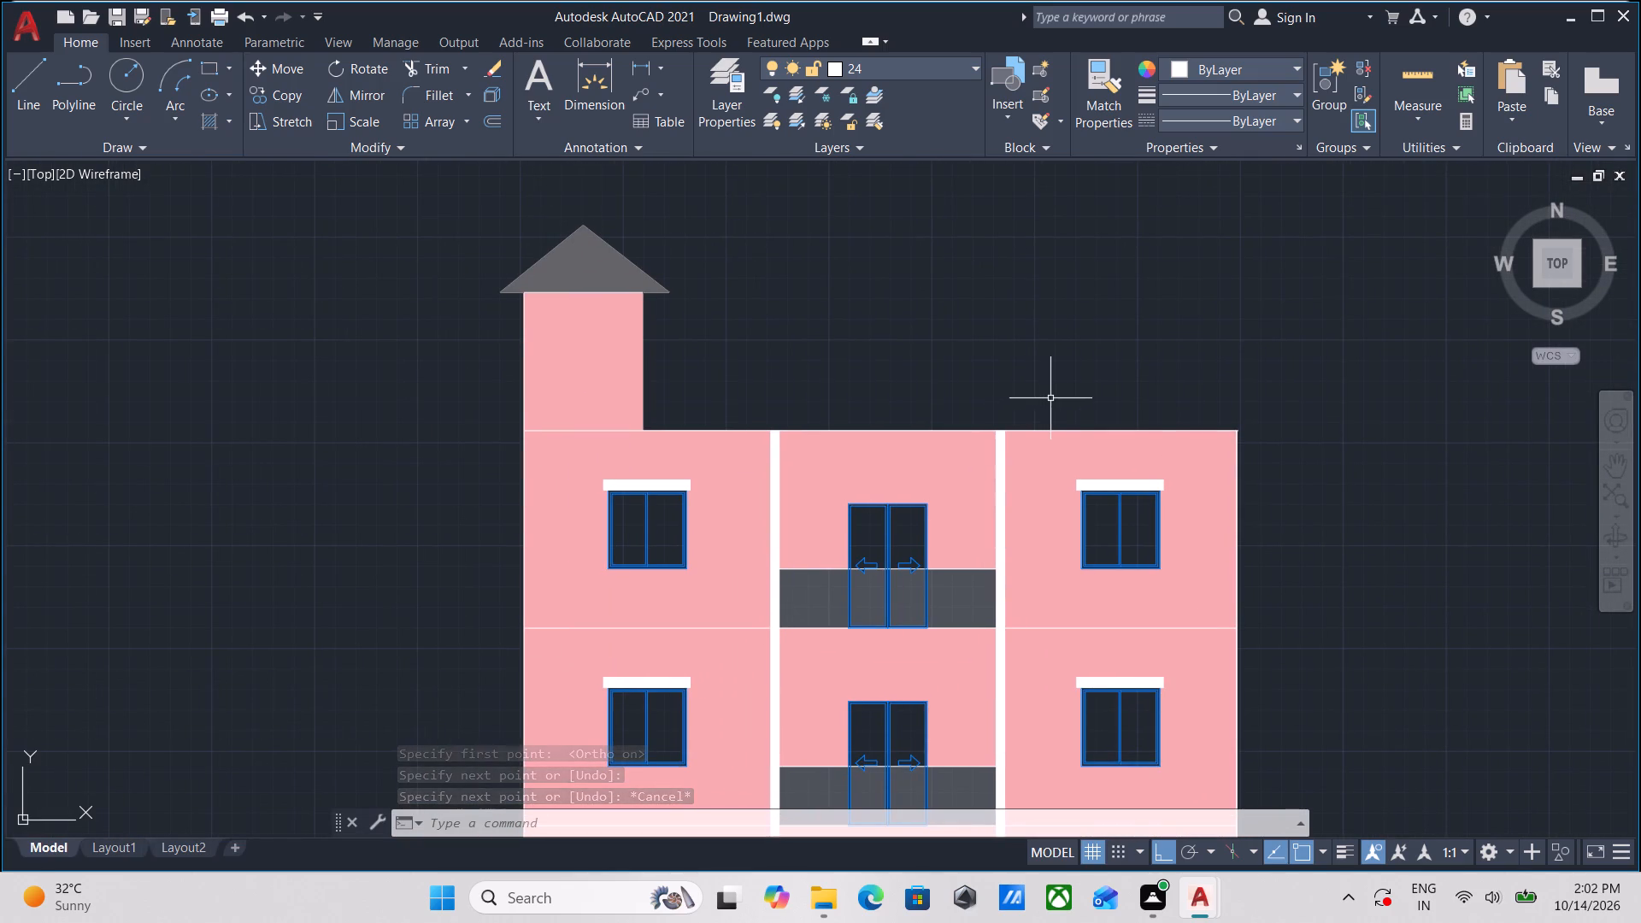
{"action": "scroll", "coordinate": [1278, 405], "scroll_direction": "up", "scroll_amount": 4}
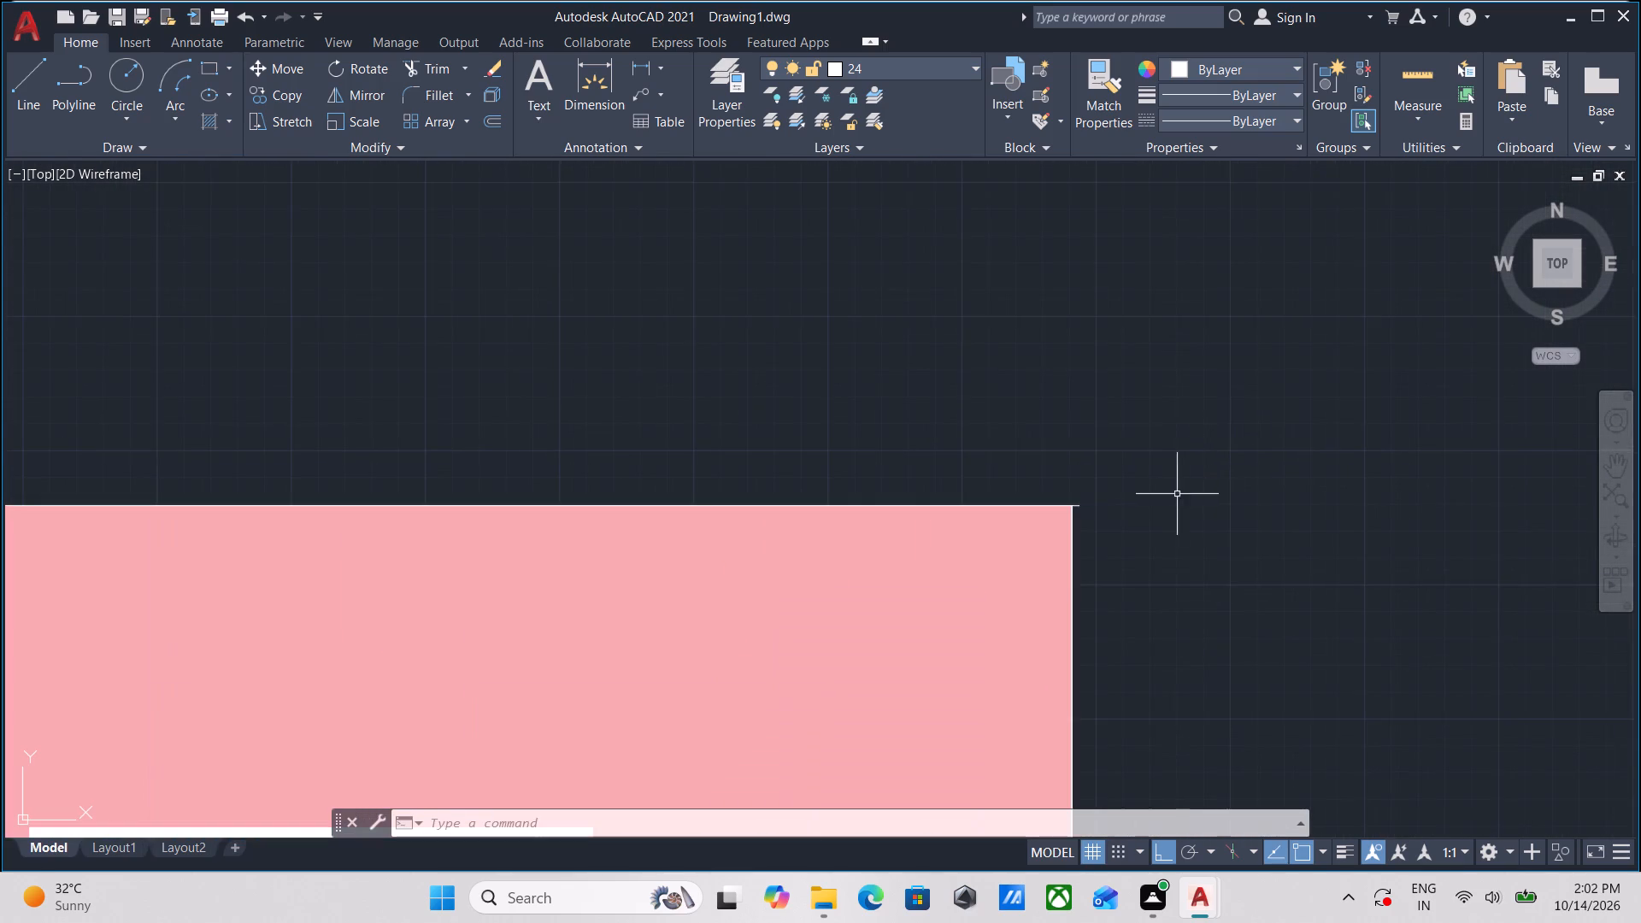
{"action": "scroll", "coordinate": [1174, 493], "scroll_direction": "down", "scroll_amount": 1}
{"action": "middle_click_drag", "start_coordinate": [1174, 485], "coordinate": [1181, 439]}
{"action": "scroll", "coordinate": [1133, 474], "scroll_direction": "up", "scroll_amount": 4}
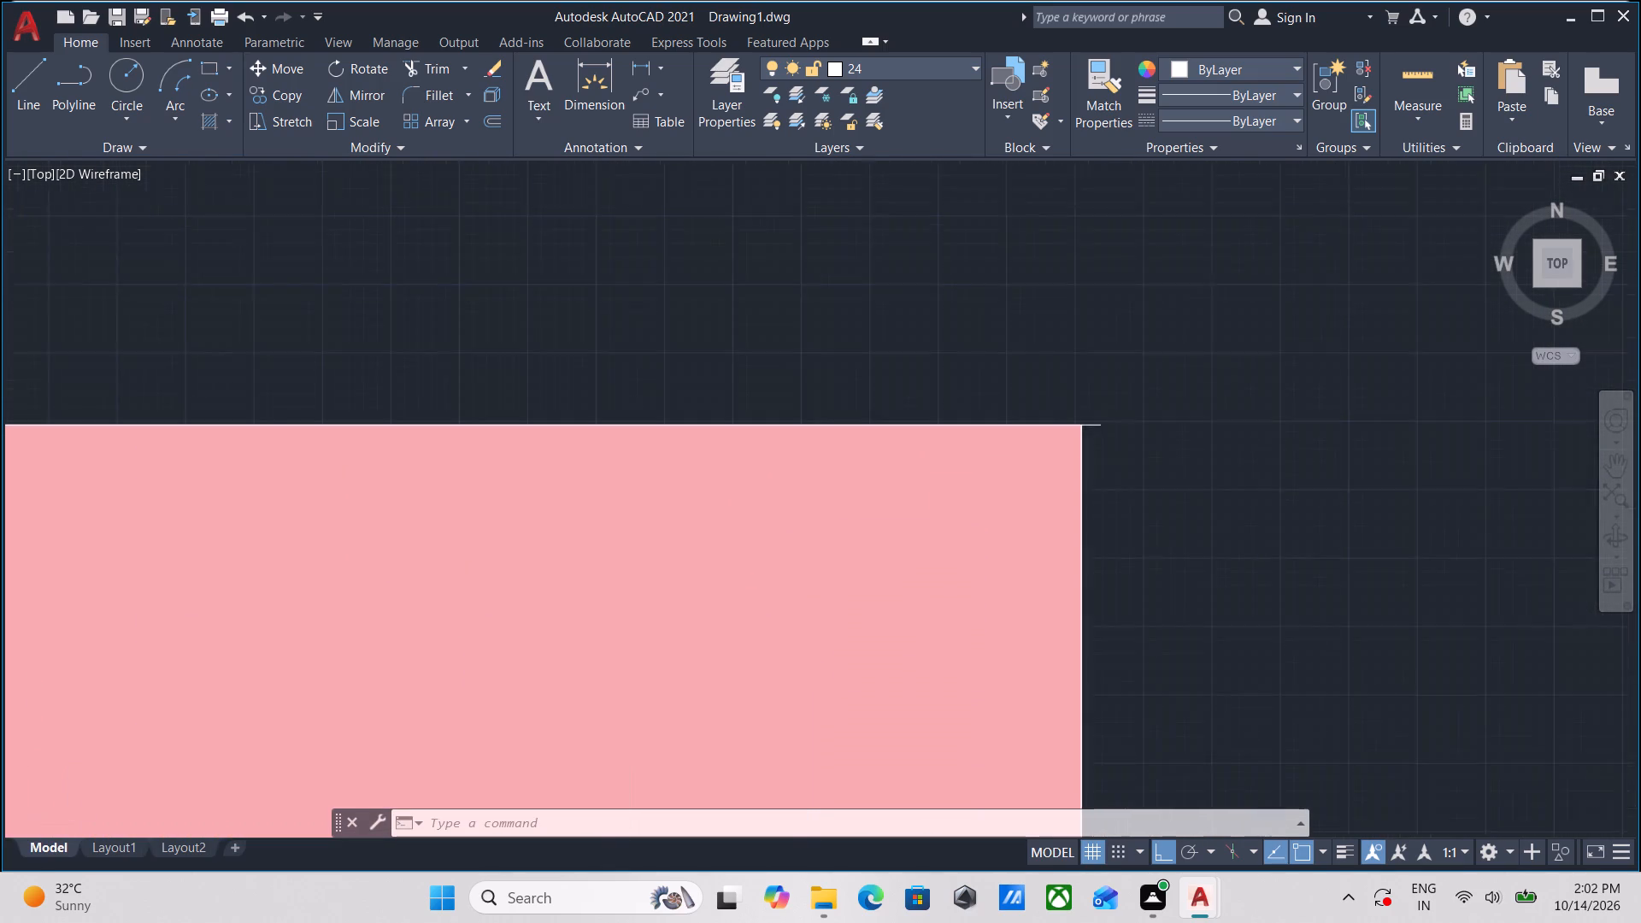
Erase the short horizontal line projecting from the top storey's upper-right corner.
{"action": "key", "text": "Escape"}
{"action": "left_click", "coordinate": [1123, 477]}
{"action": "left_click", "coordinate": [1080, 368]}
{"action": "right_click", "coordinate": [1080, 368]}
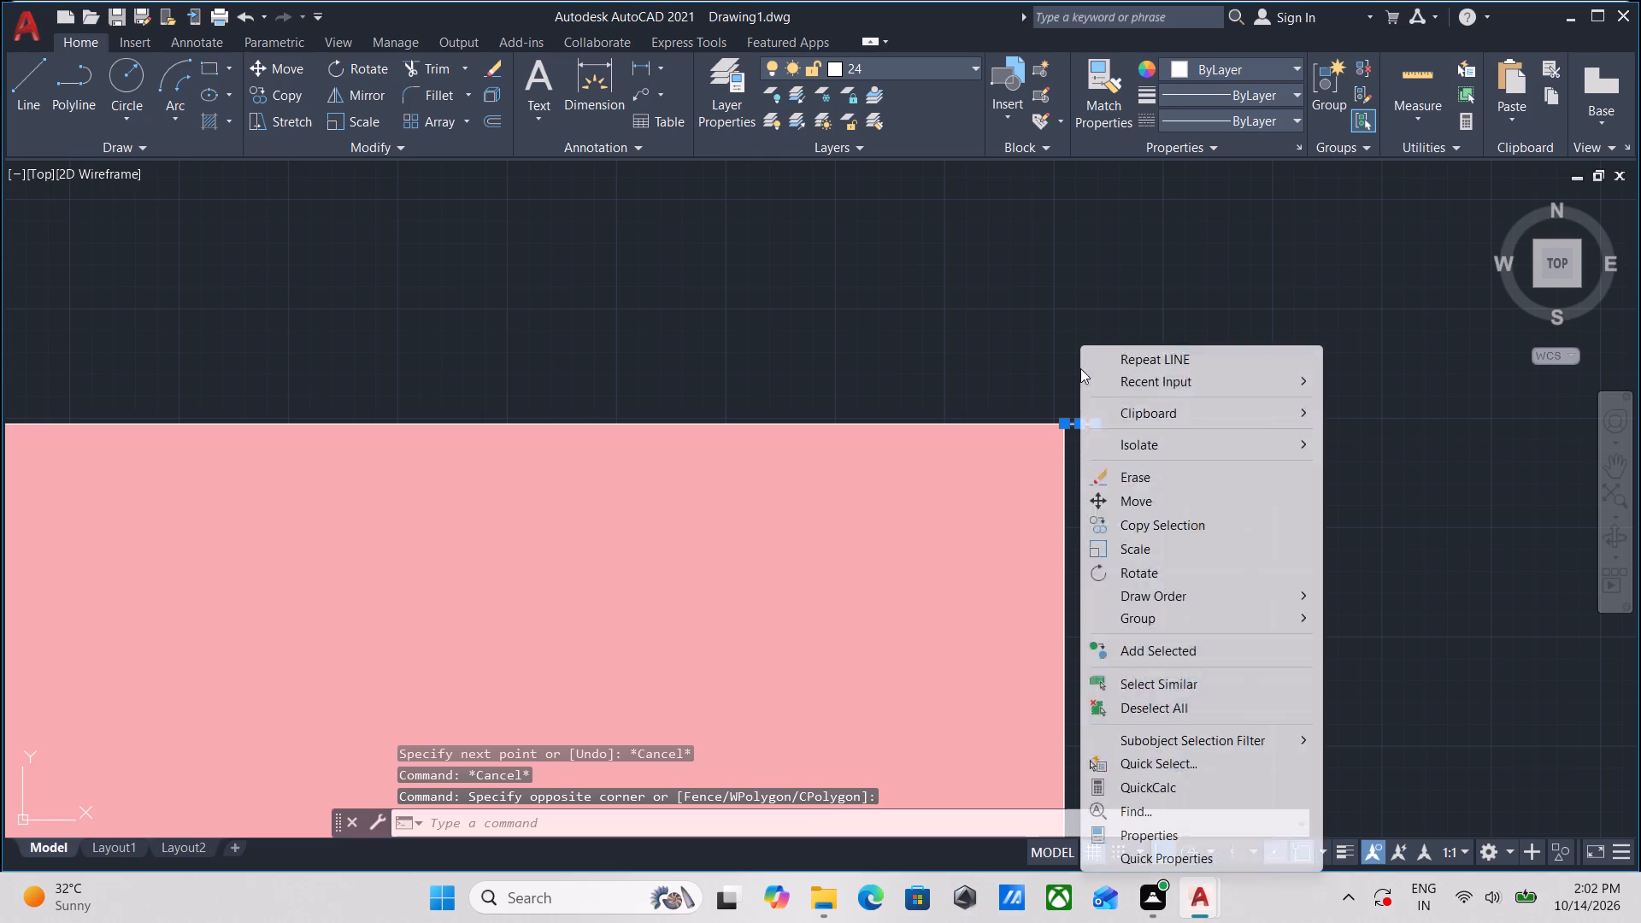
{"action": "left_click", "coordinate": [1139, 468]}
Draw a vertical 3' line upward from the top storey's upper-right corner.
{"action": "scroll", "coordinate": [1139, 468], "scroll_direction": "down", "scroll_amount": 1}
{"action": "middle_click_drag", "start_coordinate": [1139, 468], "coordinate": [990, 539]}
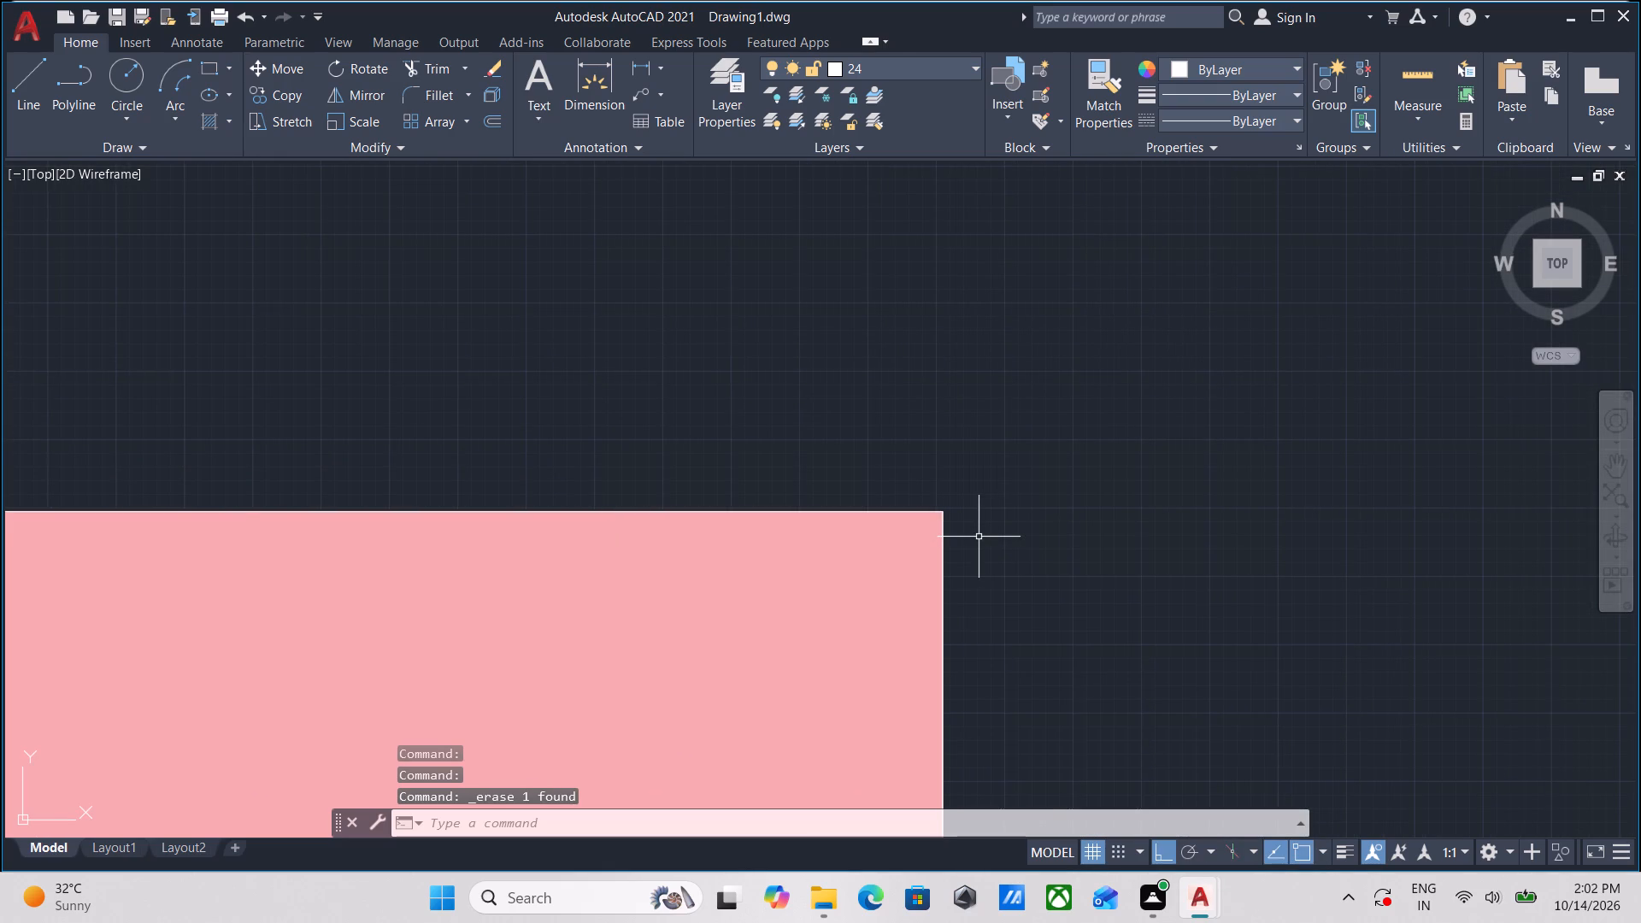
{"action": "key", "text": "l"}
{"action": "key", "text": "Return"}
{"action": "scroll", "coordinate": [941, 519], "scroll_direction": "up", "scroll_amount": 1}
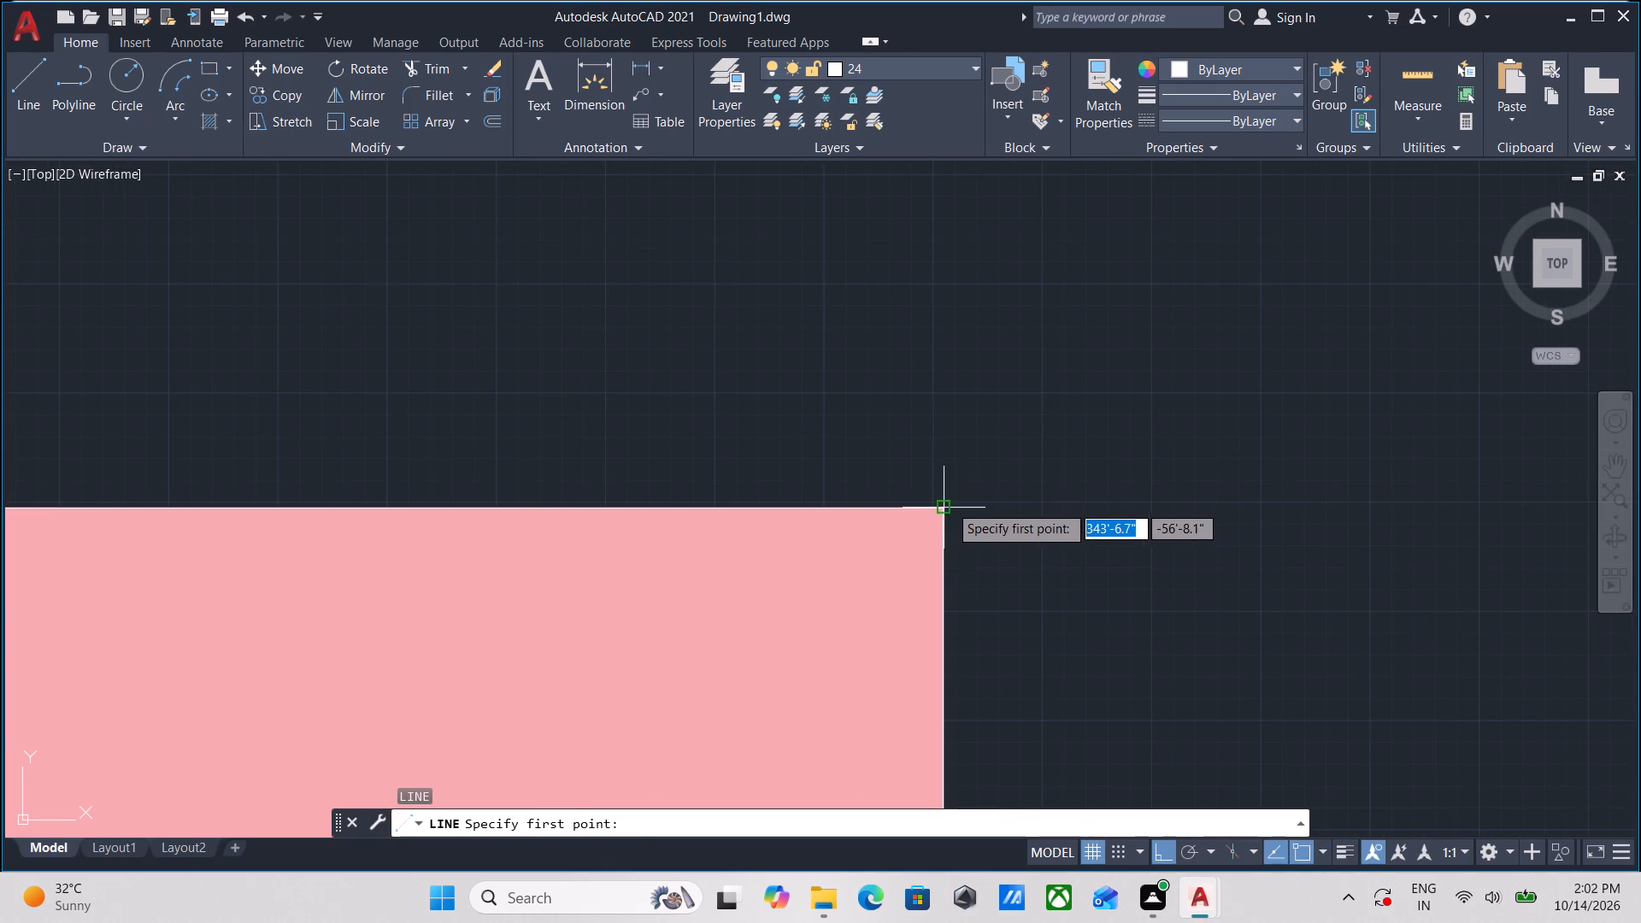
{"action": "left_click", "coordinate": [946, 507]}
{"action": "middle_click_drag", "start_coordinate": [923, 397], "coordinate": [925, 546]}
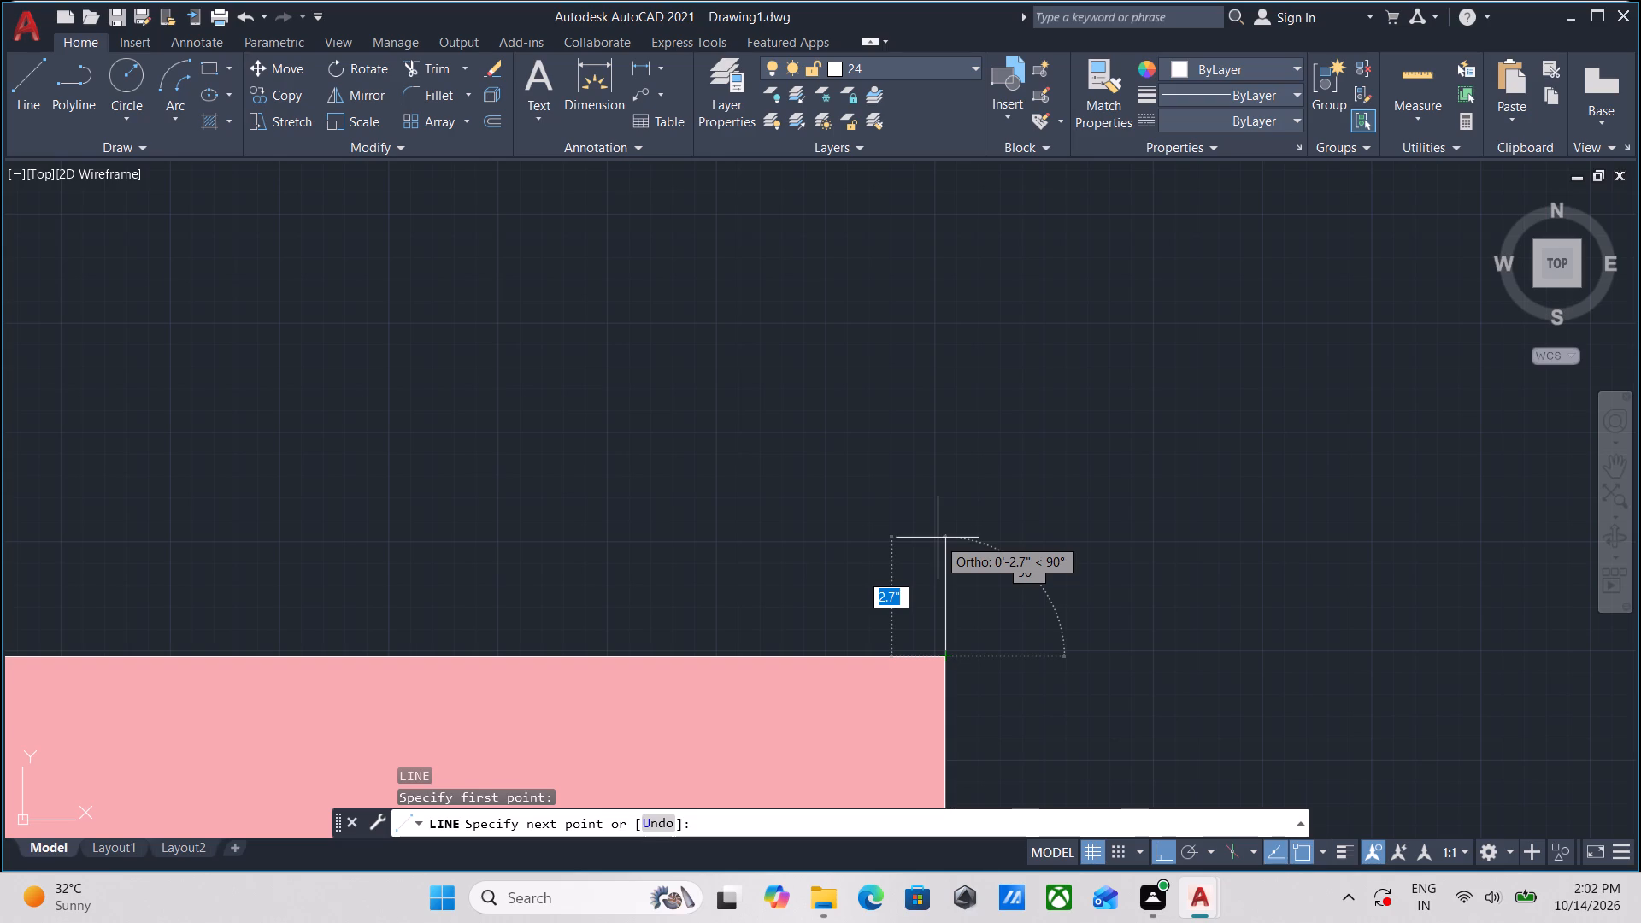
{"action": "type", "text": "3'"}
{"action": "key", "text": "Return"}
Continue the line from the top of the 3' vertical with a small step, about 0.4" outward and about 0.4" up.
{"action": "scroll", "coordinate": [969, 530], "scroll_direction": "down", "scroll_amount": 6}
{"action": "middle_click_drag", "start_coordinate": [1005, 452], "coordinate": [1015, 624]}
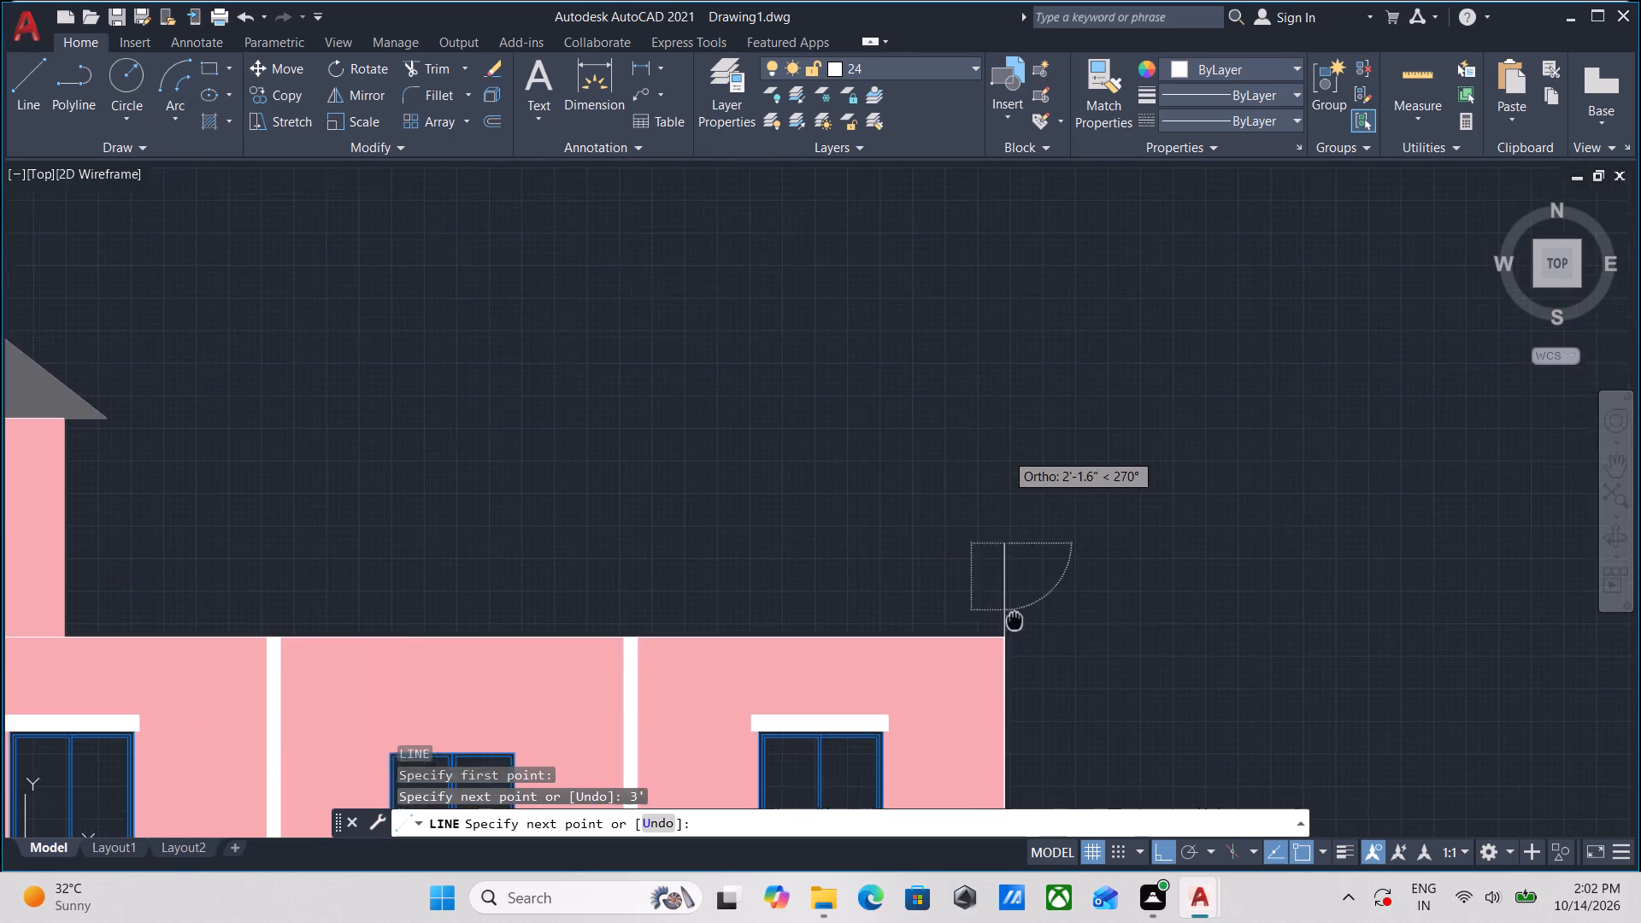
{"action": "middle_click_drag", "start_coordinate": [1015, 624], "coordinate": [1015, 638]}
{"action": "scroll", "coordinate": [1046, 521], "scroll_direction": "down", "scroll_amount": 2}
{"action": "scroll", "coordinate": [1046, 521], "scroll_direction": "up", "scroll_amount": 4}
{"action": "scroll", "coordinate": [970, 583], "scroll_direction": "up", "scroll_amount": 2}
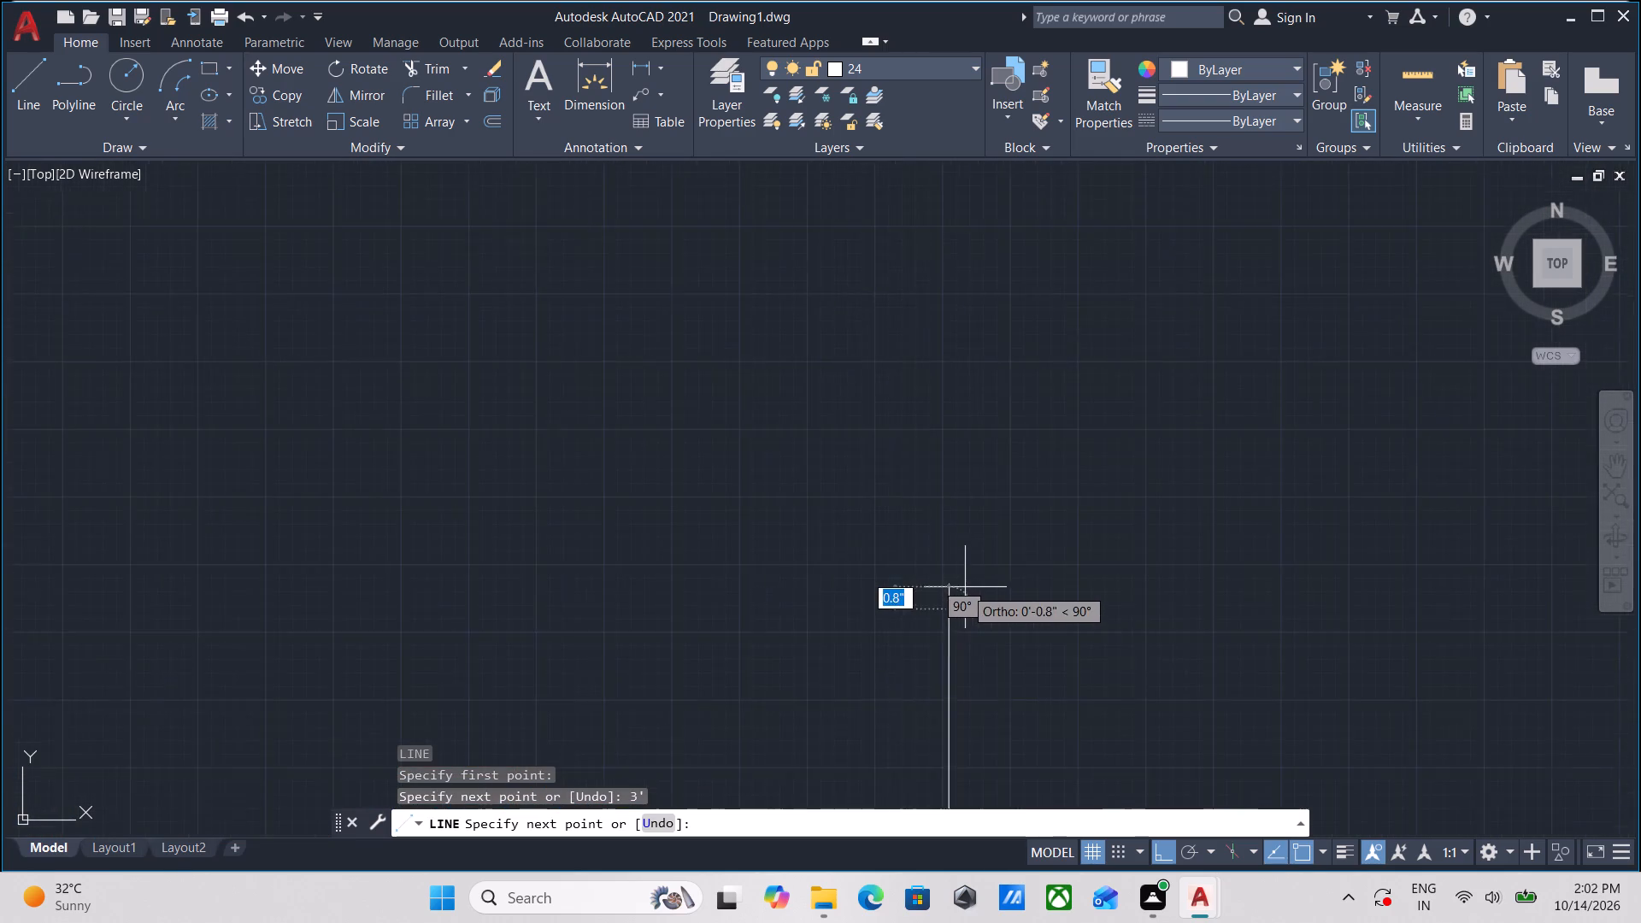
{"action": "scroll", "coordinate": [964, 588], "scroll_direction": "up", "scroll_amount": 3}
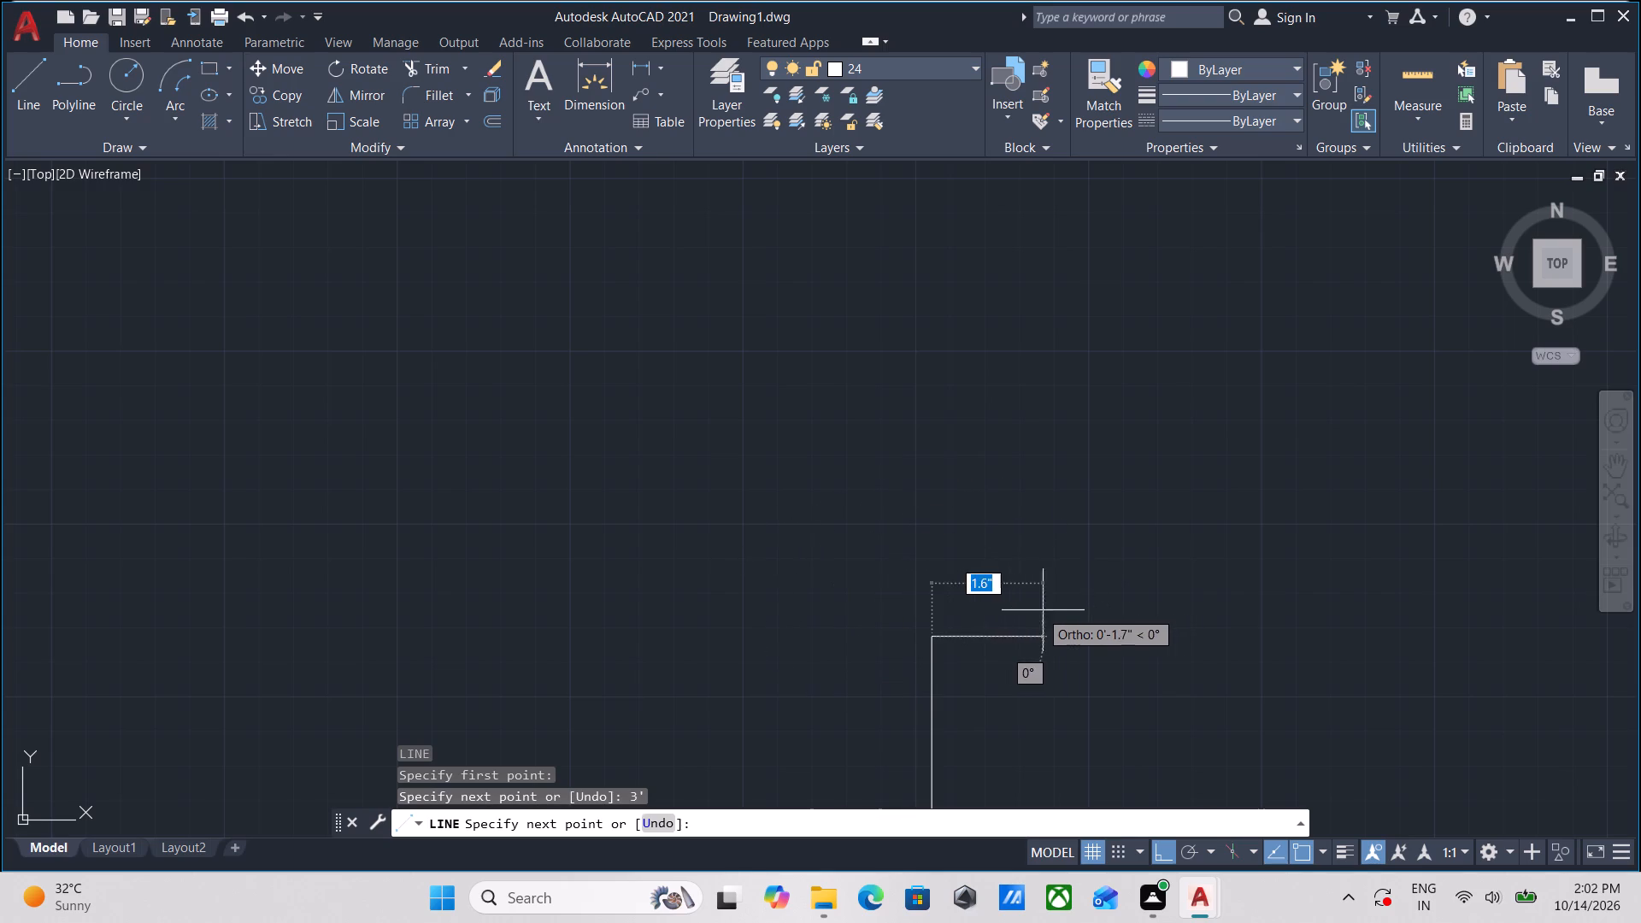
{"action": "scroll", "coordinate": [992, 608], "scroll_direction": "up", "scroll_amount": 2}
{"action": "scroll", "coordinate": [879, 646], "scroll_direction": "up", "scroll_amount": 2}
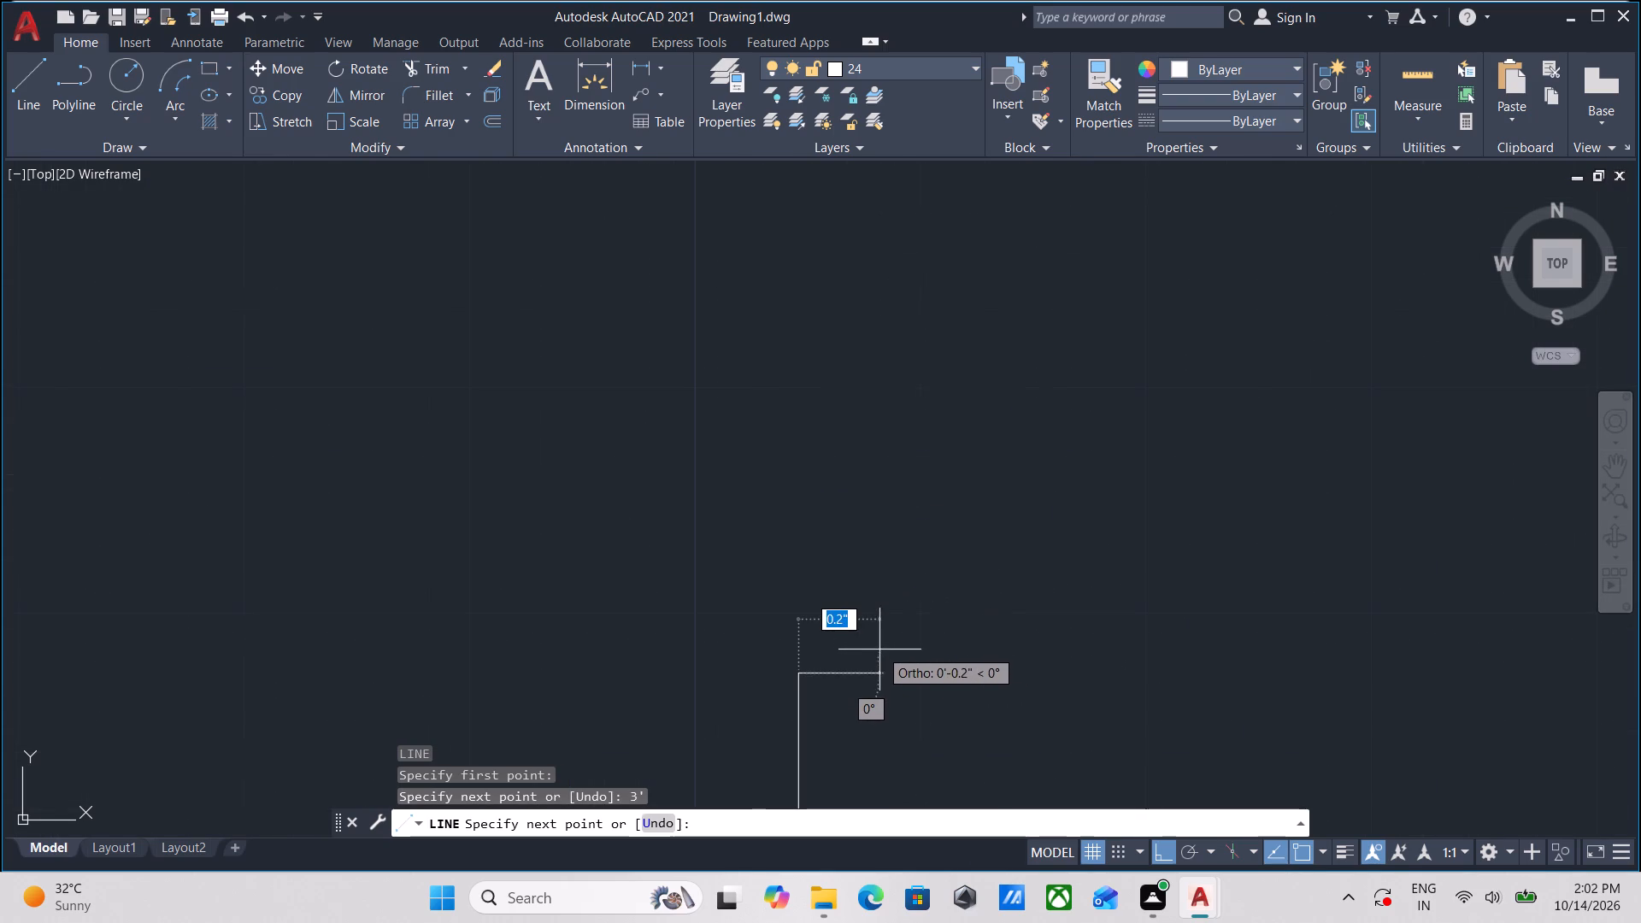
{"action": "left_click", "coordinate": [969, 670]}
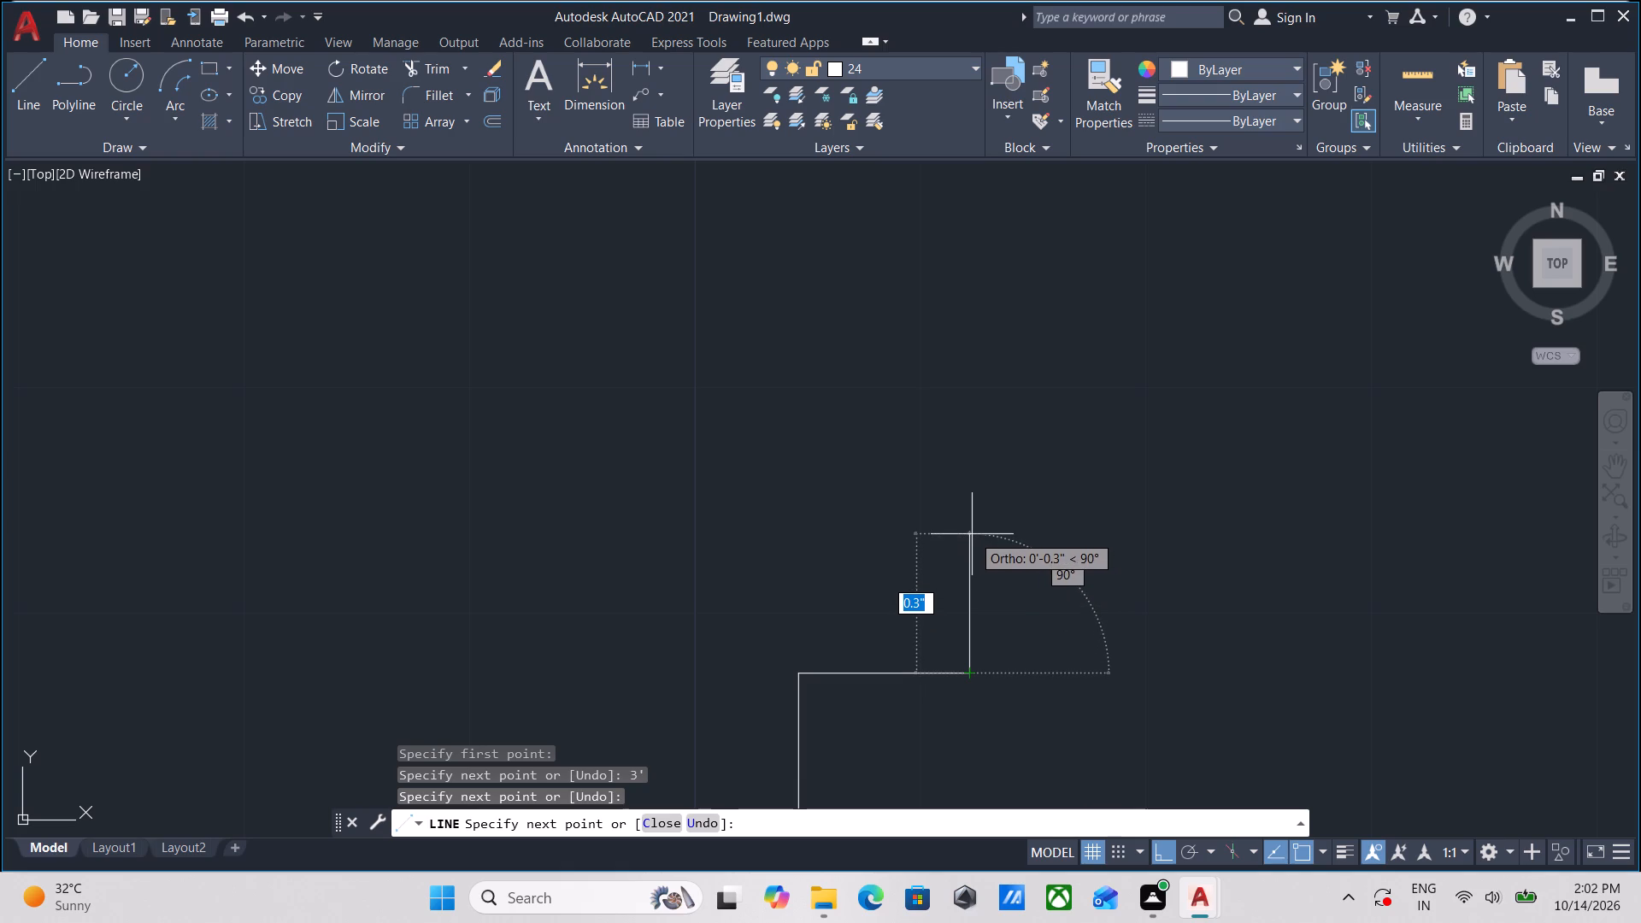
{"action": "left_click", "coordinate": [964, 511]}
Add a second small step to the line, about 0.5" outward and about 0.4" up.
{"action": "scroll", "coordinate": [1079, 516], "scroll_direction": "down", "scroll_amount": 4}
{"action": "middle_click_drag", "start_coordinate": [1167, 505], "coordinate": [1015, 617]}
{"action": "scroll", "coordinate": [914, 603], "scroll_direction": "up", "scroll_amount": 3}
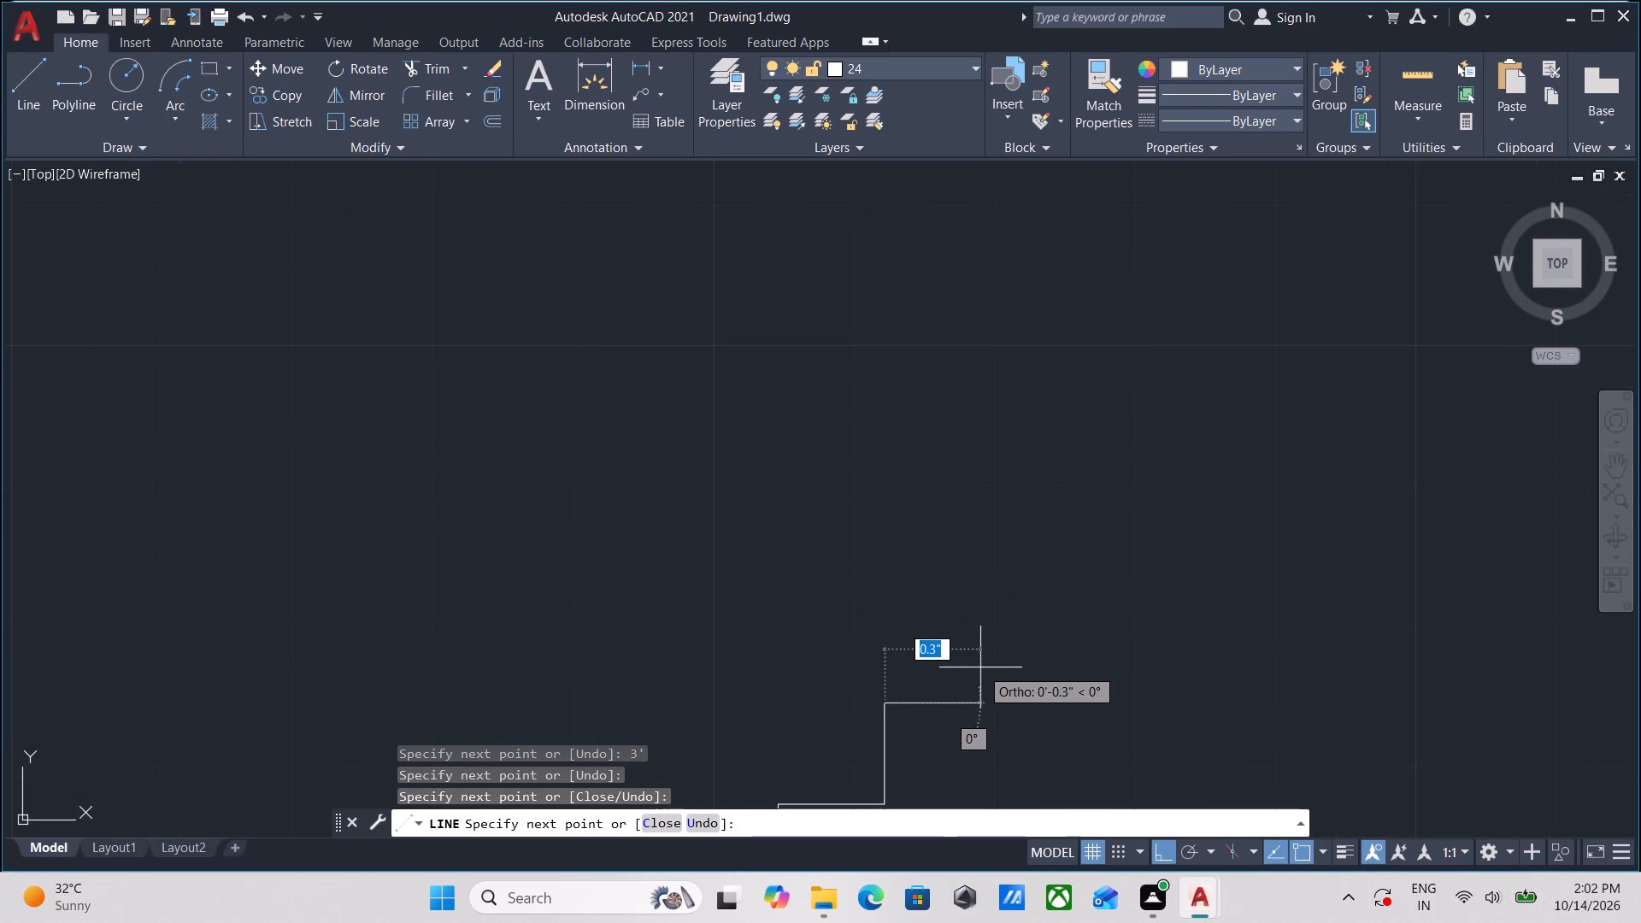
{"action": "left_click", "coordinate": [1038, 671]}
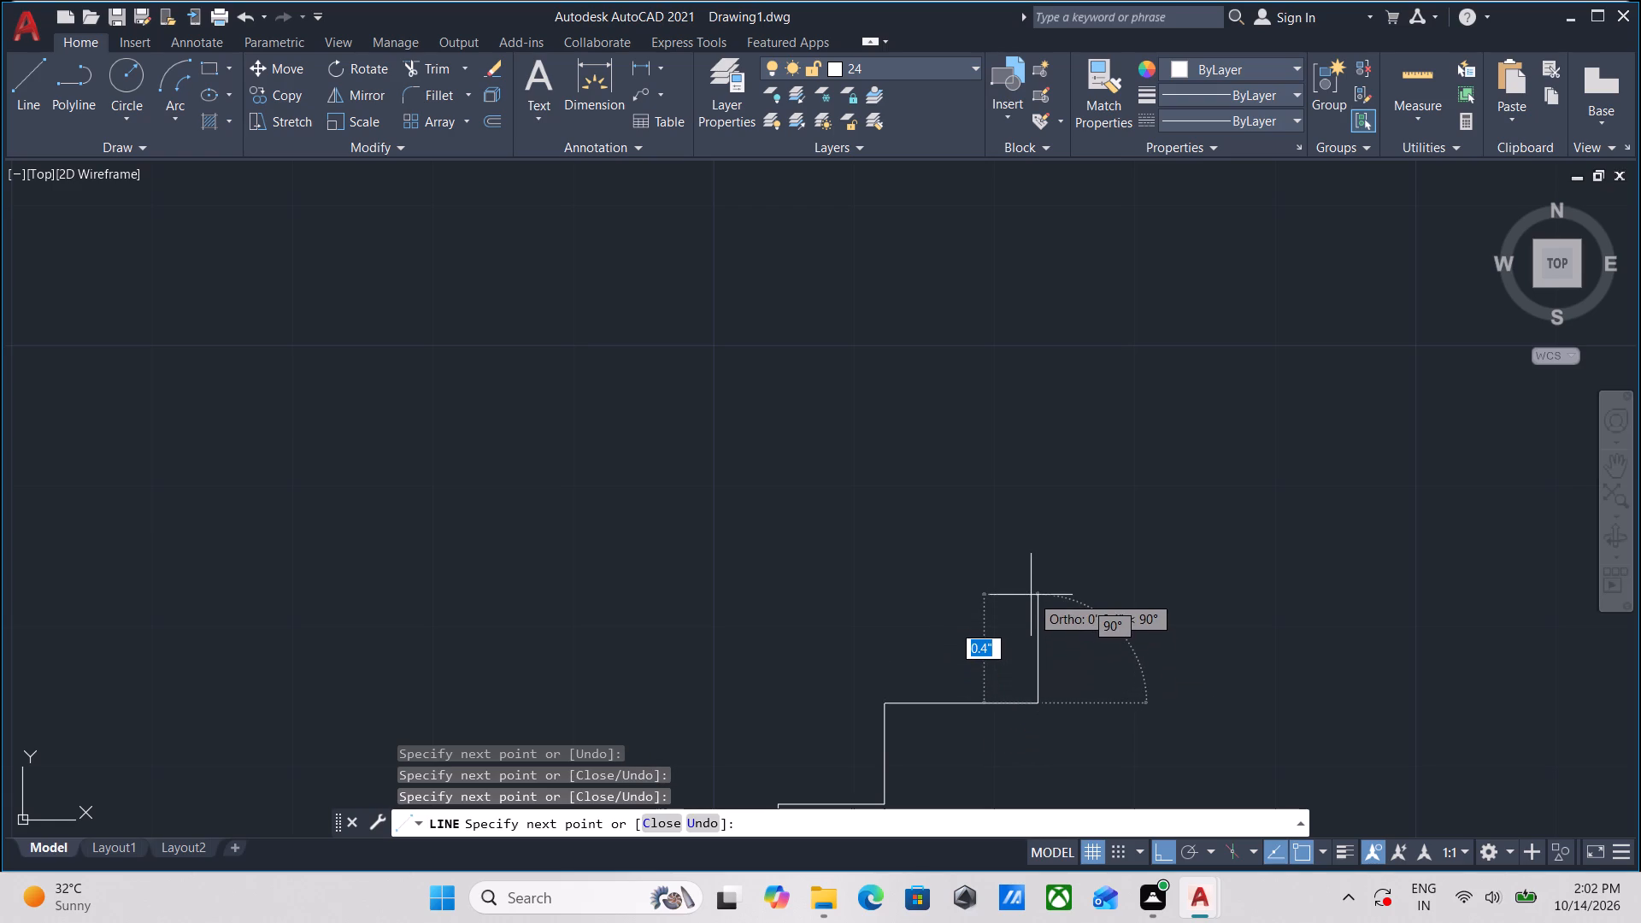
{"action": "left_click", "coordinate": [1031, 595]}
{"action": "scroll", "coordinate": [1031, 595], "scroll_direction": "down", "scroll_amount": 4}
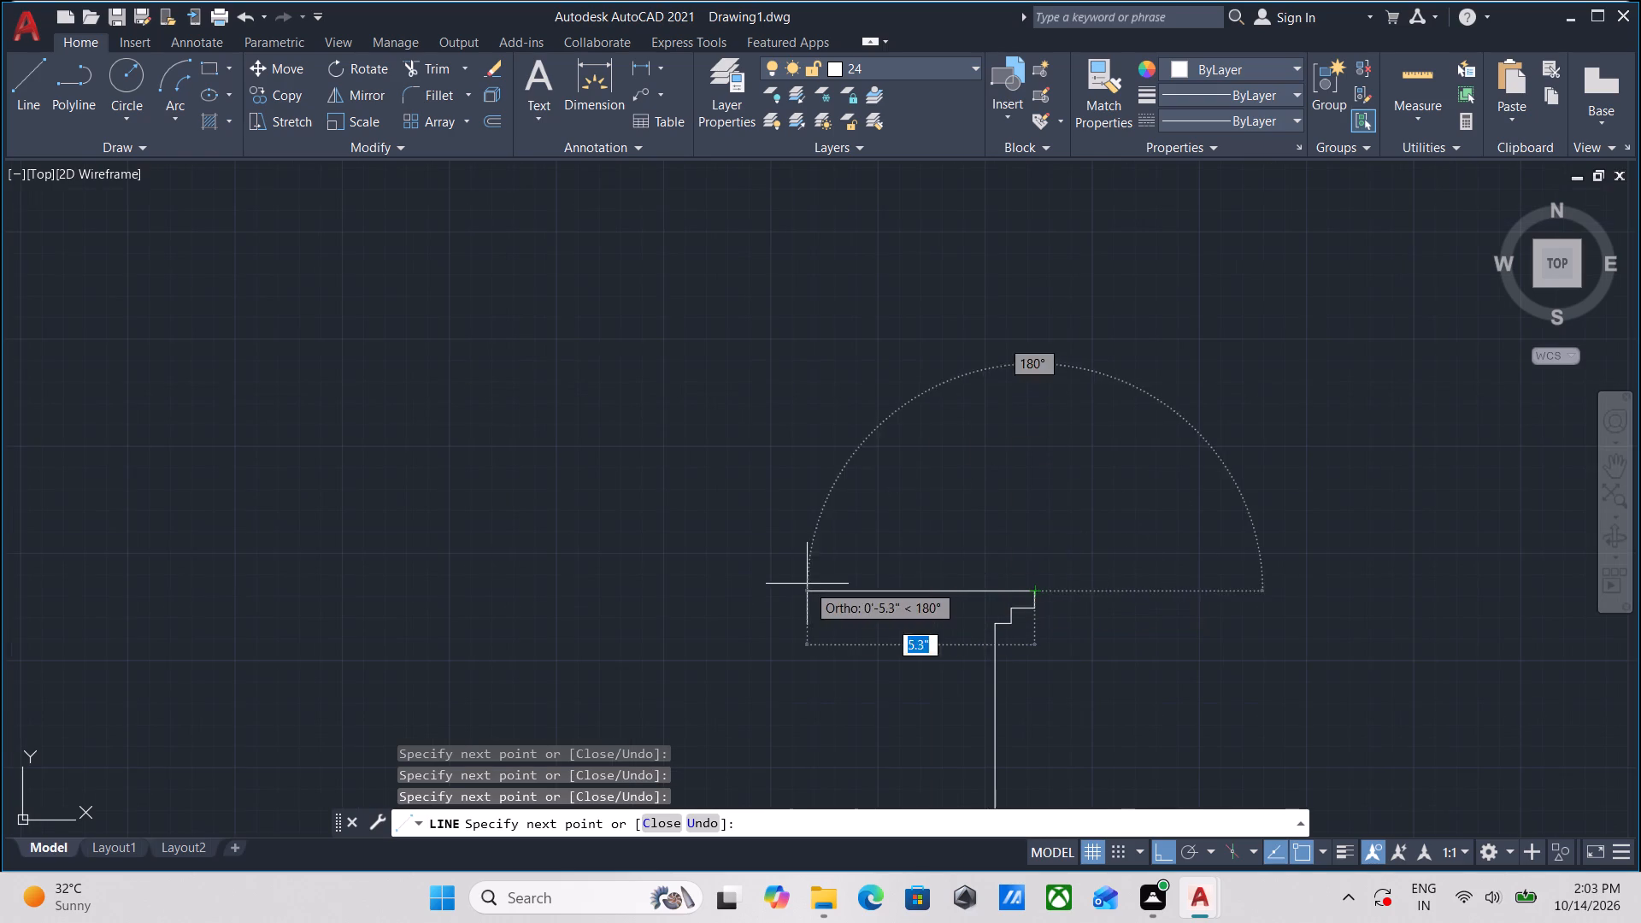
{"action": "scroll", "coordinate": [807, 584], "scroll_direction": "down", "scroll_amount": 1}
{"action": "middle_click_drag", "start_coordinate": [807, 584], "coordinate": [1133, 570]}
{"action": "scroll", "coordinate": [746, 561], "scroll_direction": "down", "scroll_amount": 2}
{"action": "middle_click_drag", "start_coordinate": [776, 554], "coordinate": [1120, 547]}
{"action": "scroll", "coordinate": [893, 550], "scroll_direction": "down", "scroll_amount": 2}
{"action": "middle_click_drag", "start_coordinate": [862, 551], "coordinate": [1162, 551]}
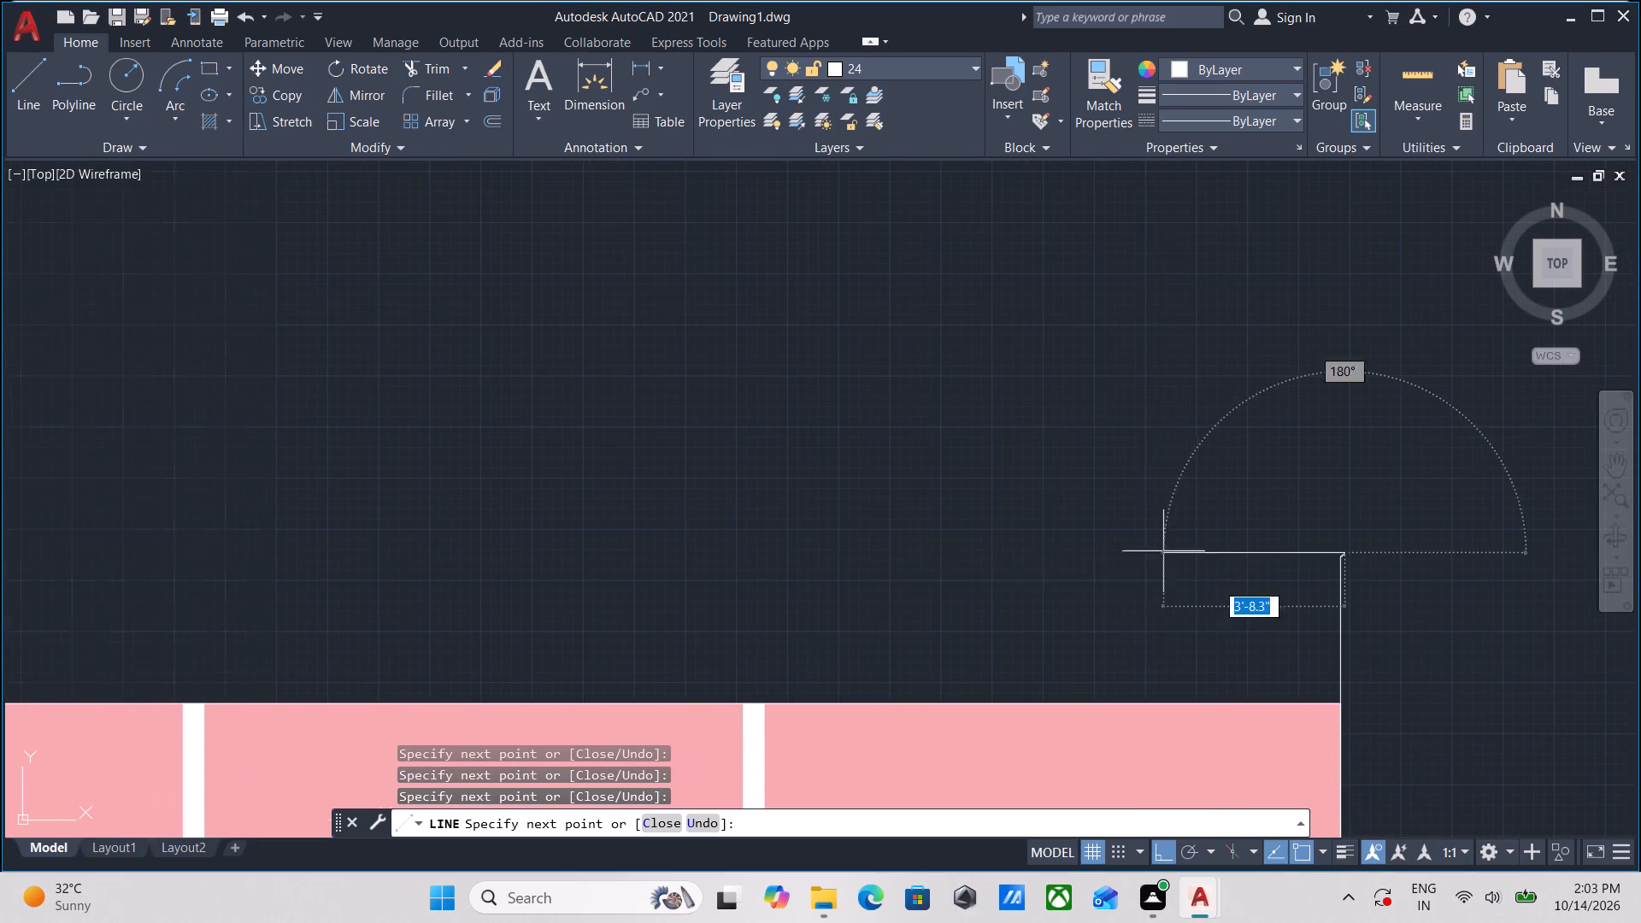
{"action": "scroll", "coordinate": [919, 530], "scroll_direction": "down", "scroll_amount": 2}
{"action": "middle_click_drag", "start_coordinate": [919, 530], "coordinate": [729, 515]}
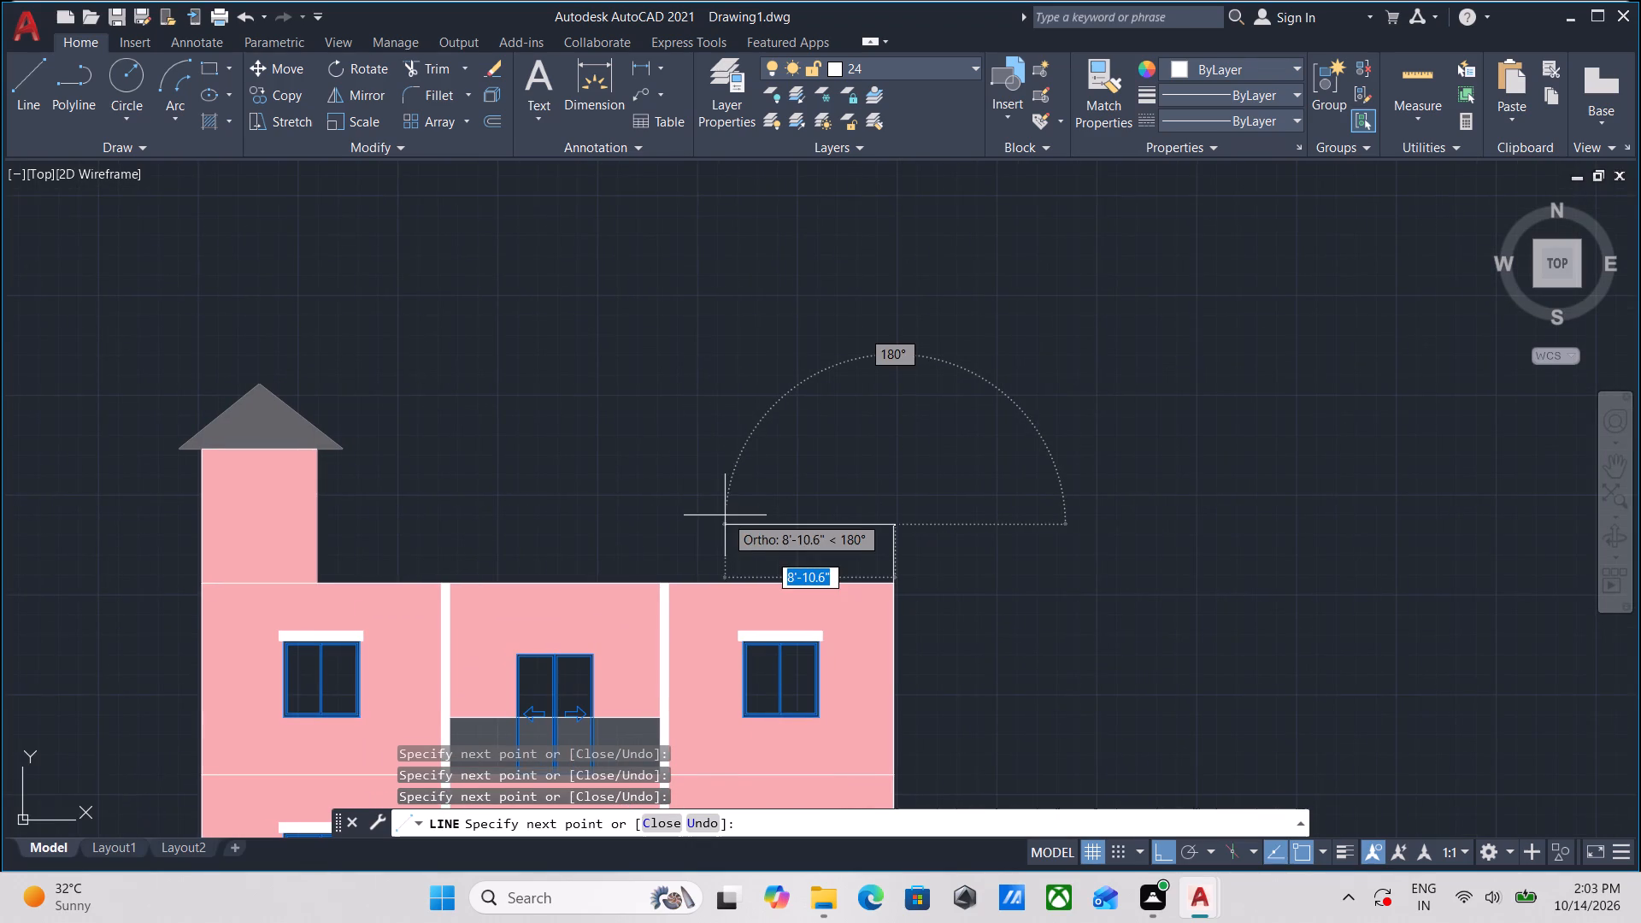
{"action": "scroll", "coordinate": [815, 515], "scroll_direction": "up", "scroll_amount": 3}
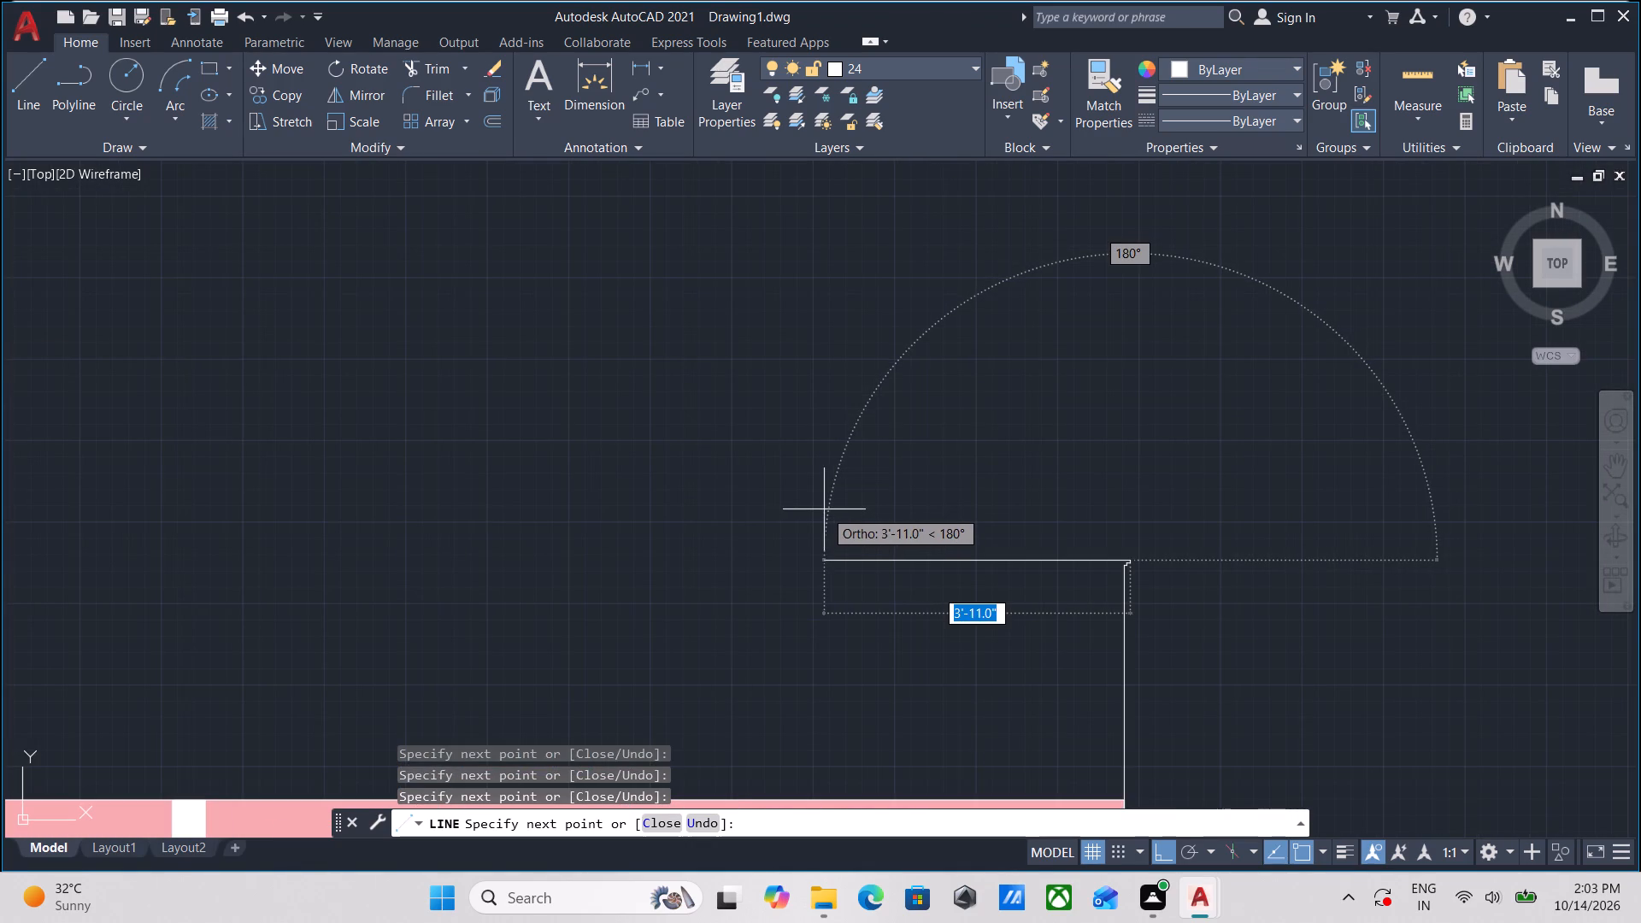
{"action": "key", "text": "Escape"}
Erase the four small step segments at the top of the 3' vertical line above the top storey's corner.
{"action": "scroll", "coordinate": [992, 541], "scroll_direction": "up", "scroll_amount": 2}
{"action": "middle_click_drag", "start_coordinate": [1188, 556], "coordinate": [902, 565]}
{"action": "scroll", "coordinate": [1026, 603], "scroll_direction": "up", "scroll_amount": 3}
{"action": "left_click_drag", "start_coordinate": [1088, 677], "coordinate": [1057, 665]}
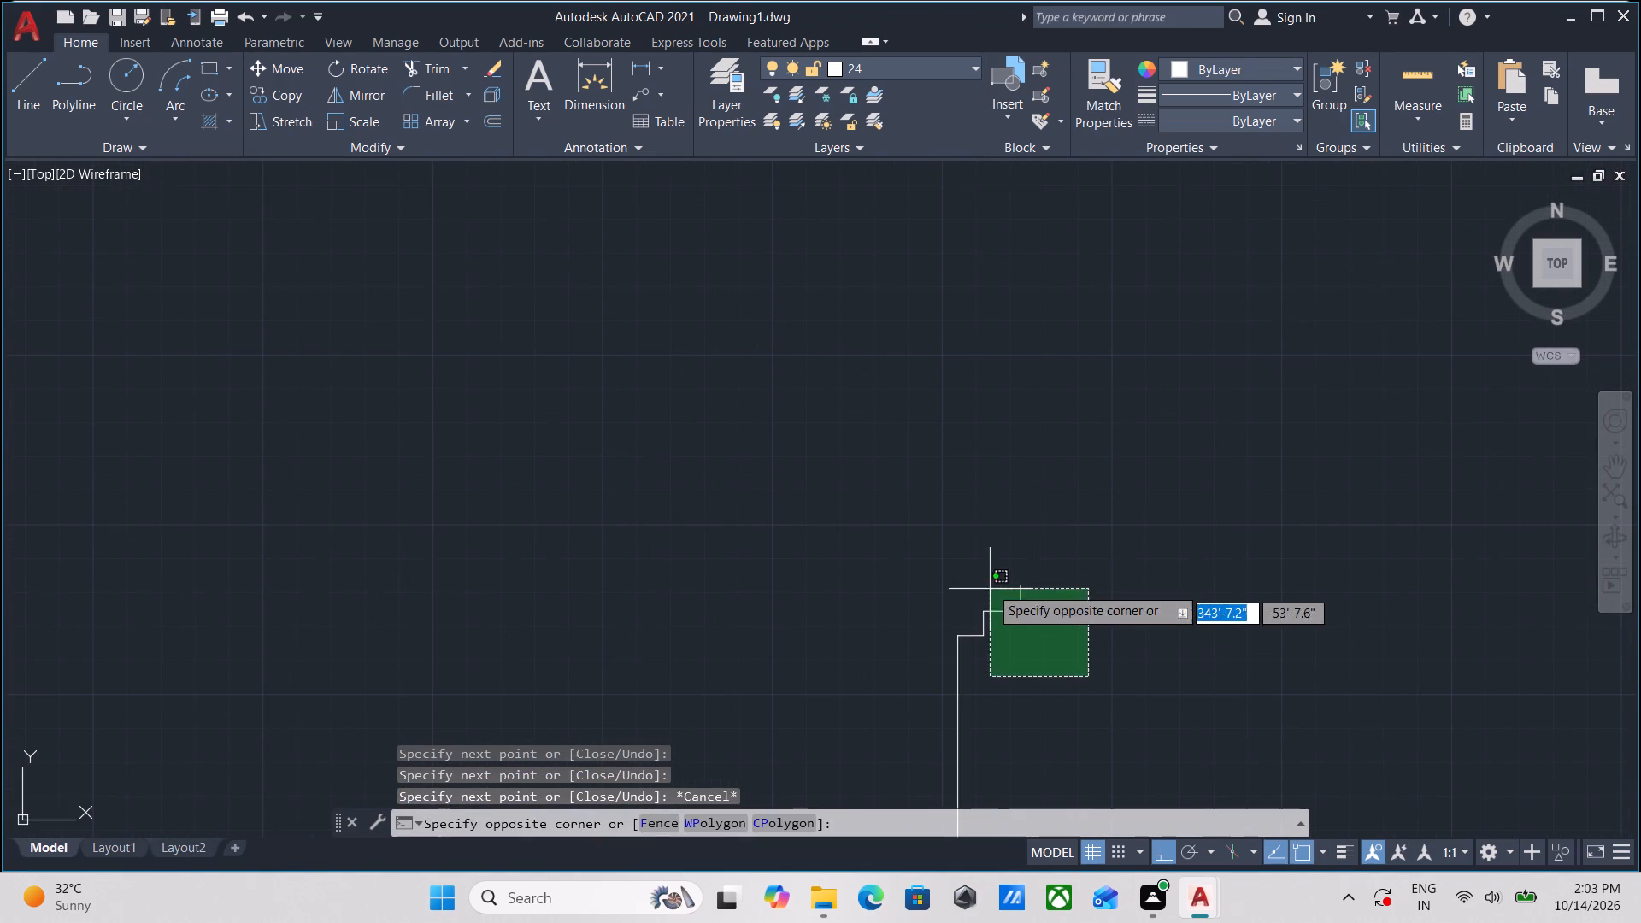
{"action": "left_click", "coordinate": [952, 532]}
{"action": "key", "text": "Escape"}
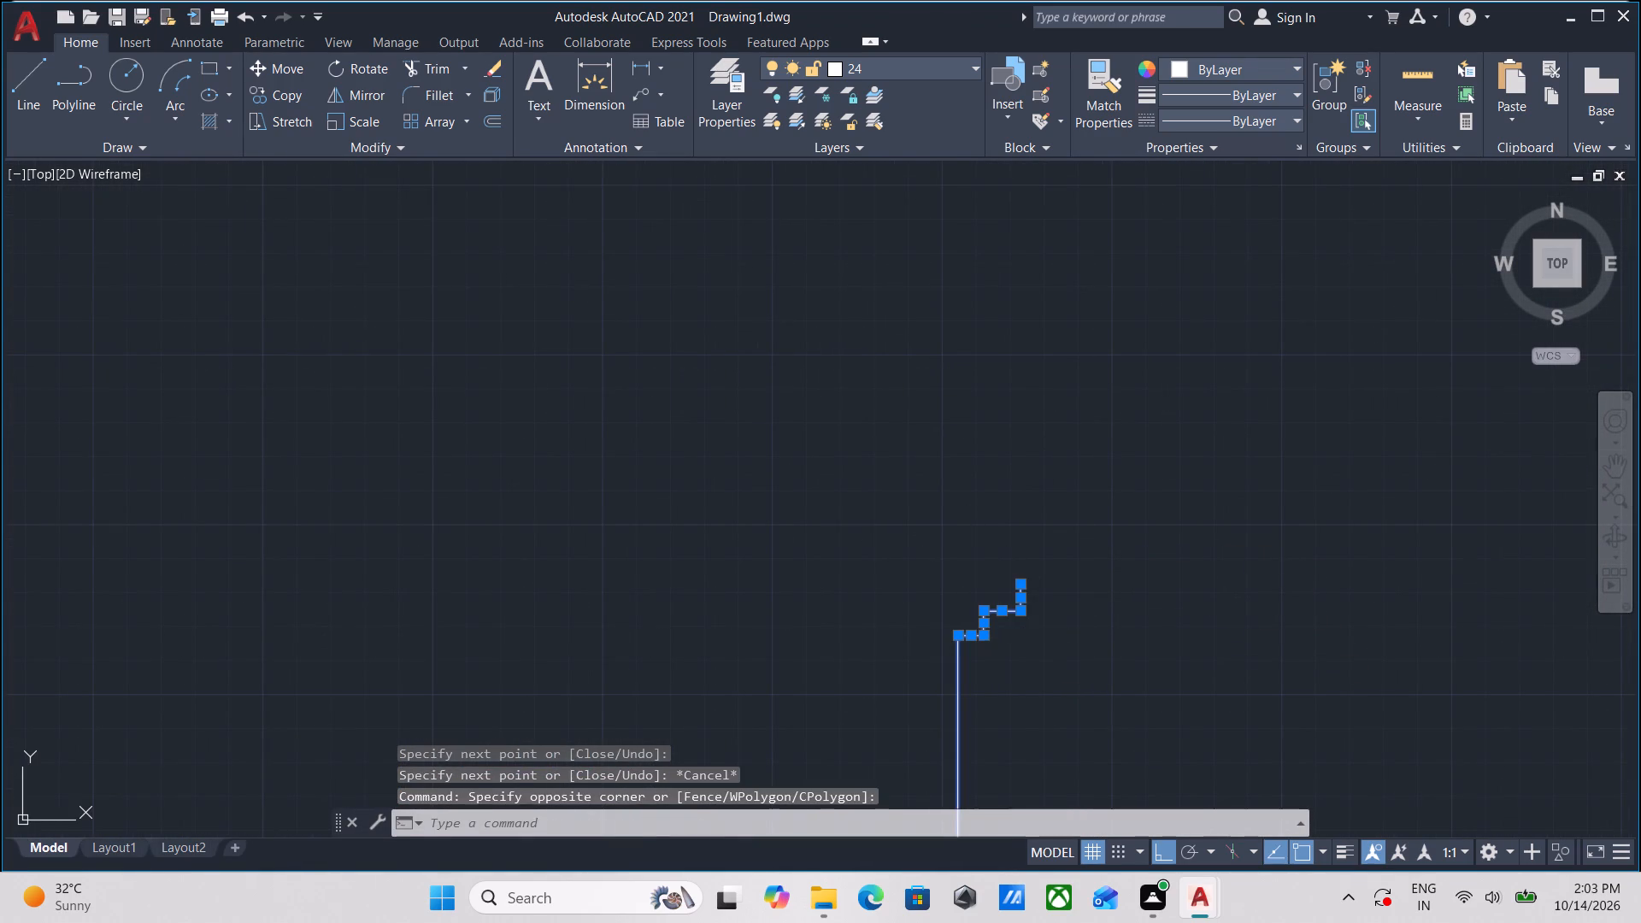
{"action": "left_click", "coordinate": [1032, 657]}
{"action": "left_click", "coordinate": [969, 556]}
{"action": "right_click", "coordinate": [969, 556]}
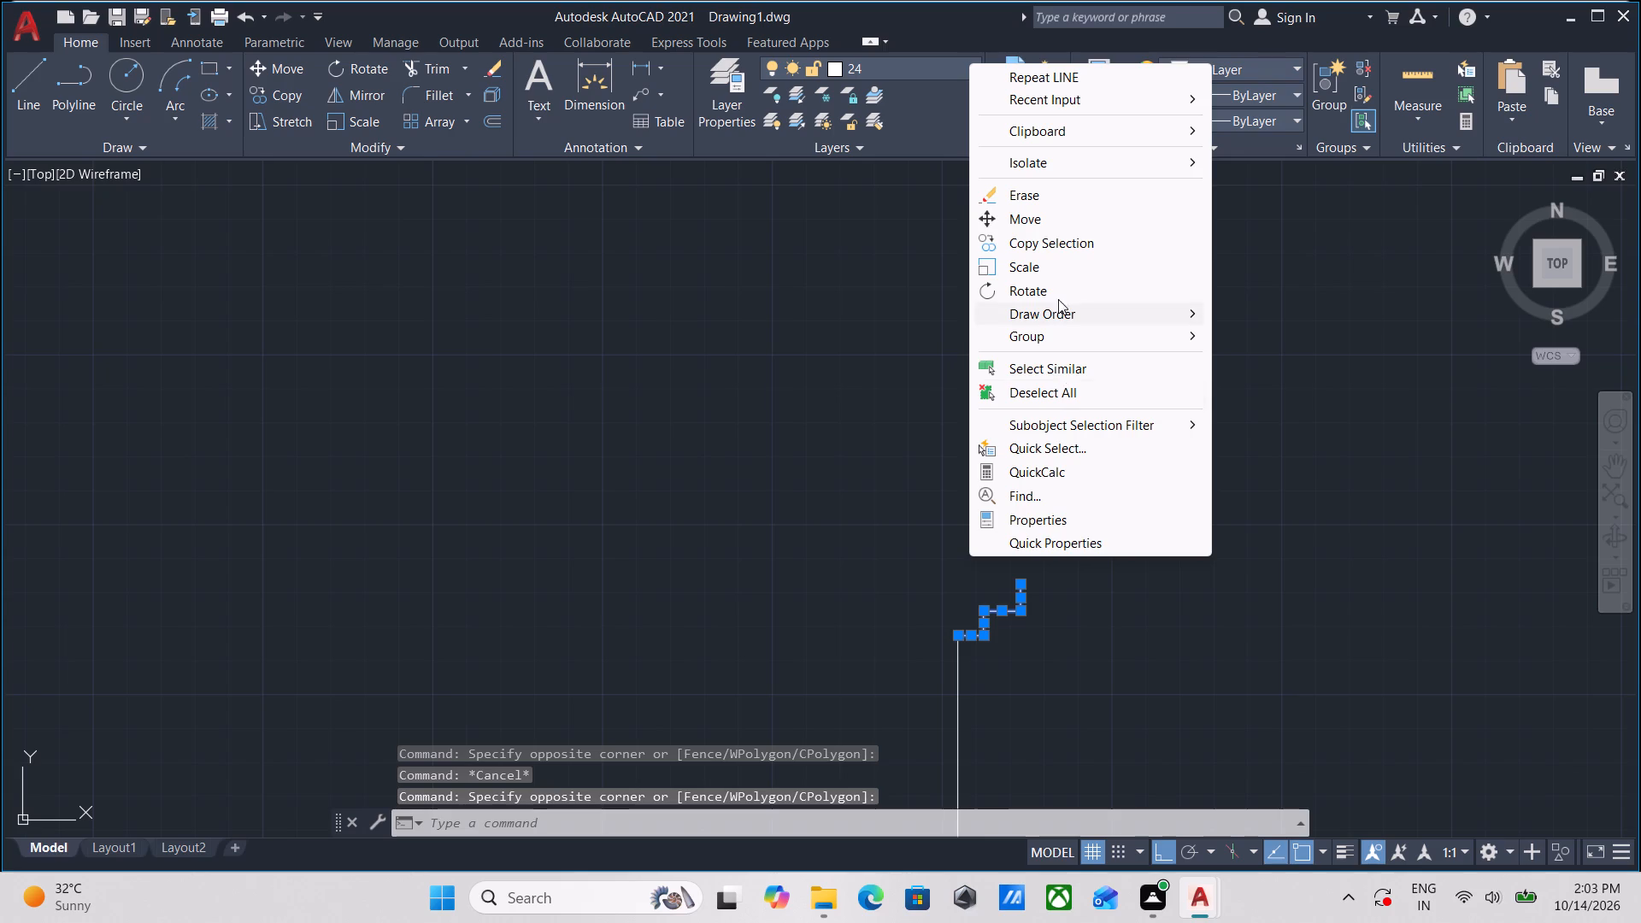
{"action": "left_click", "coordinate": [1044, 199]}
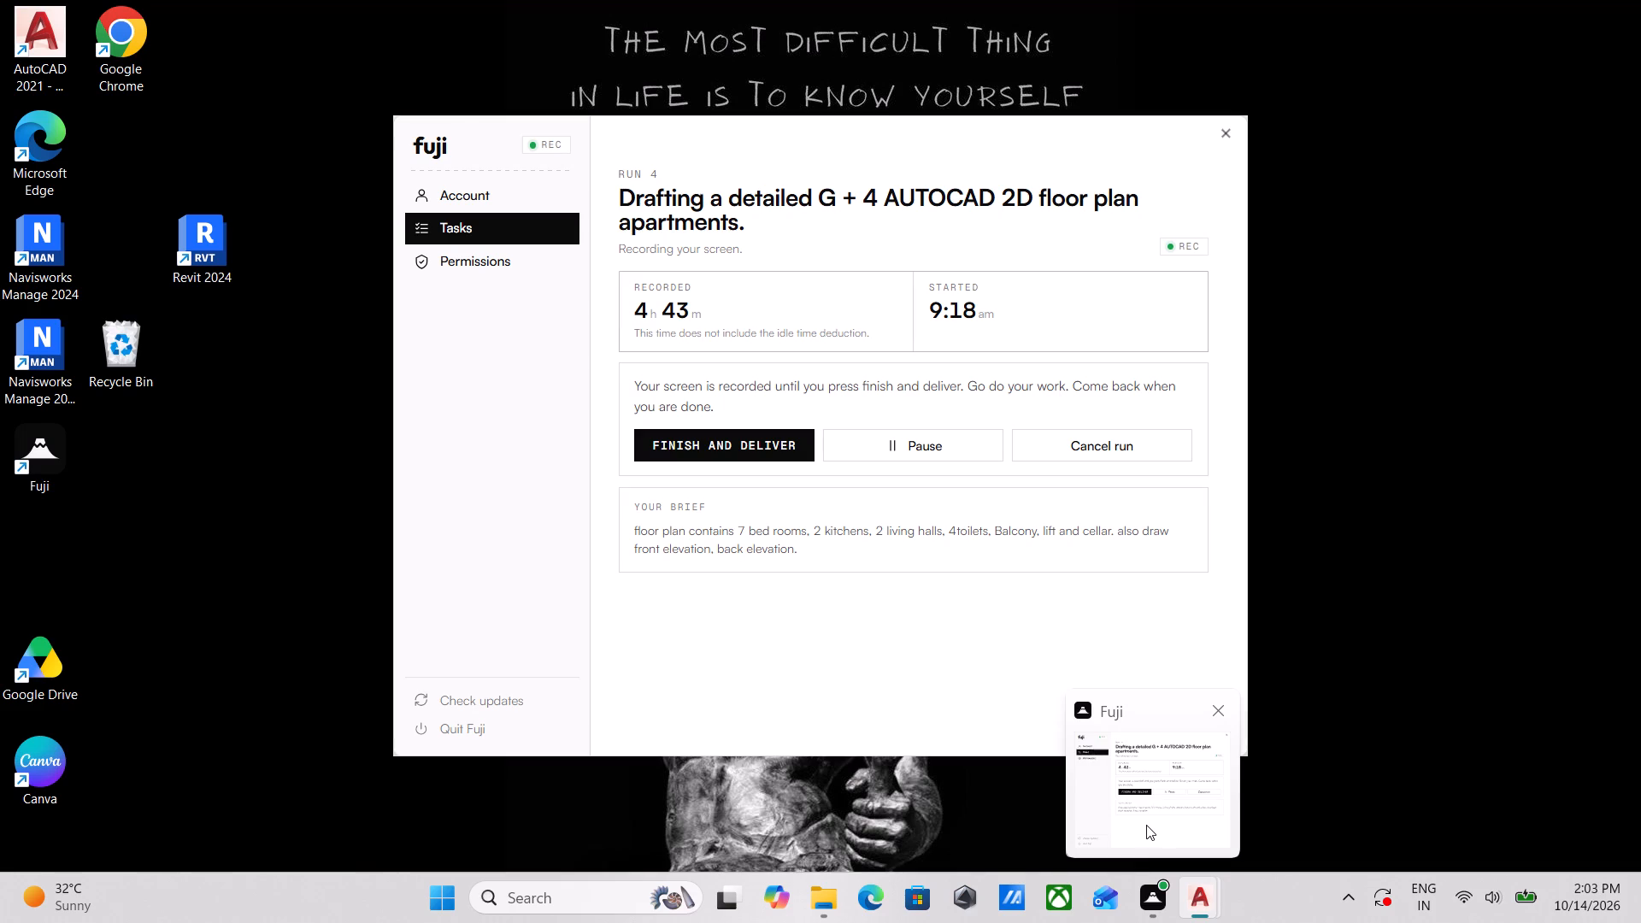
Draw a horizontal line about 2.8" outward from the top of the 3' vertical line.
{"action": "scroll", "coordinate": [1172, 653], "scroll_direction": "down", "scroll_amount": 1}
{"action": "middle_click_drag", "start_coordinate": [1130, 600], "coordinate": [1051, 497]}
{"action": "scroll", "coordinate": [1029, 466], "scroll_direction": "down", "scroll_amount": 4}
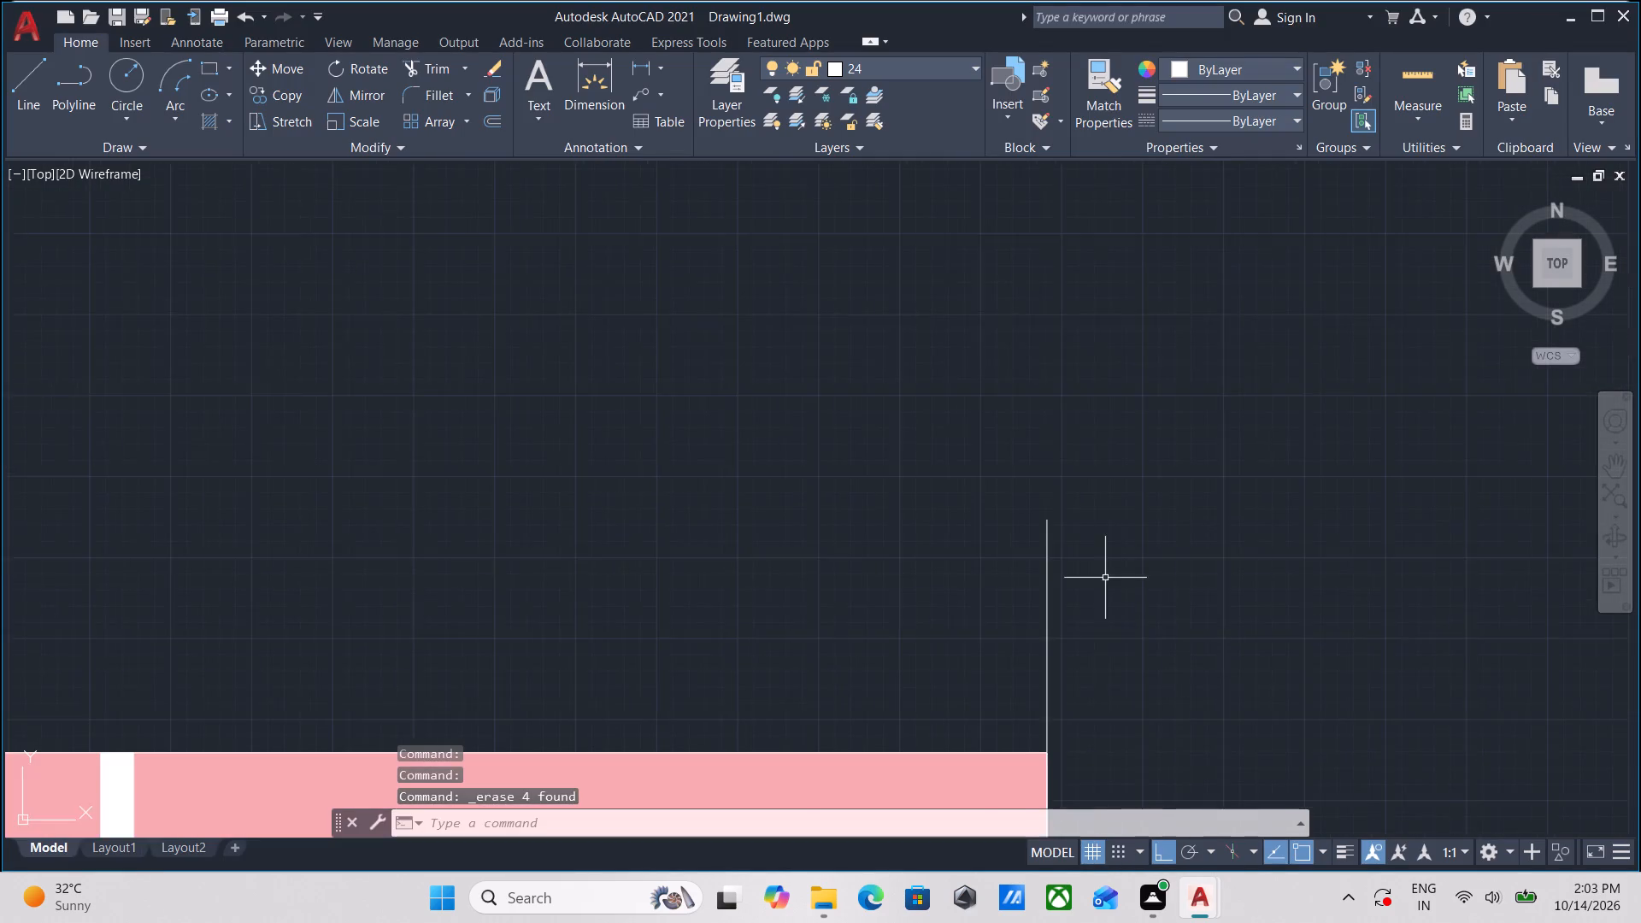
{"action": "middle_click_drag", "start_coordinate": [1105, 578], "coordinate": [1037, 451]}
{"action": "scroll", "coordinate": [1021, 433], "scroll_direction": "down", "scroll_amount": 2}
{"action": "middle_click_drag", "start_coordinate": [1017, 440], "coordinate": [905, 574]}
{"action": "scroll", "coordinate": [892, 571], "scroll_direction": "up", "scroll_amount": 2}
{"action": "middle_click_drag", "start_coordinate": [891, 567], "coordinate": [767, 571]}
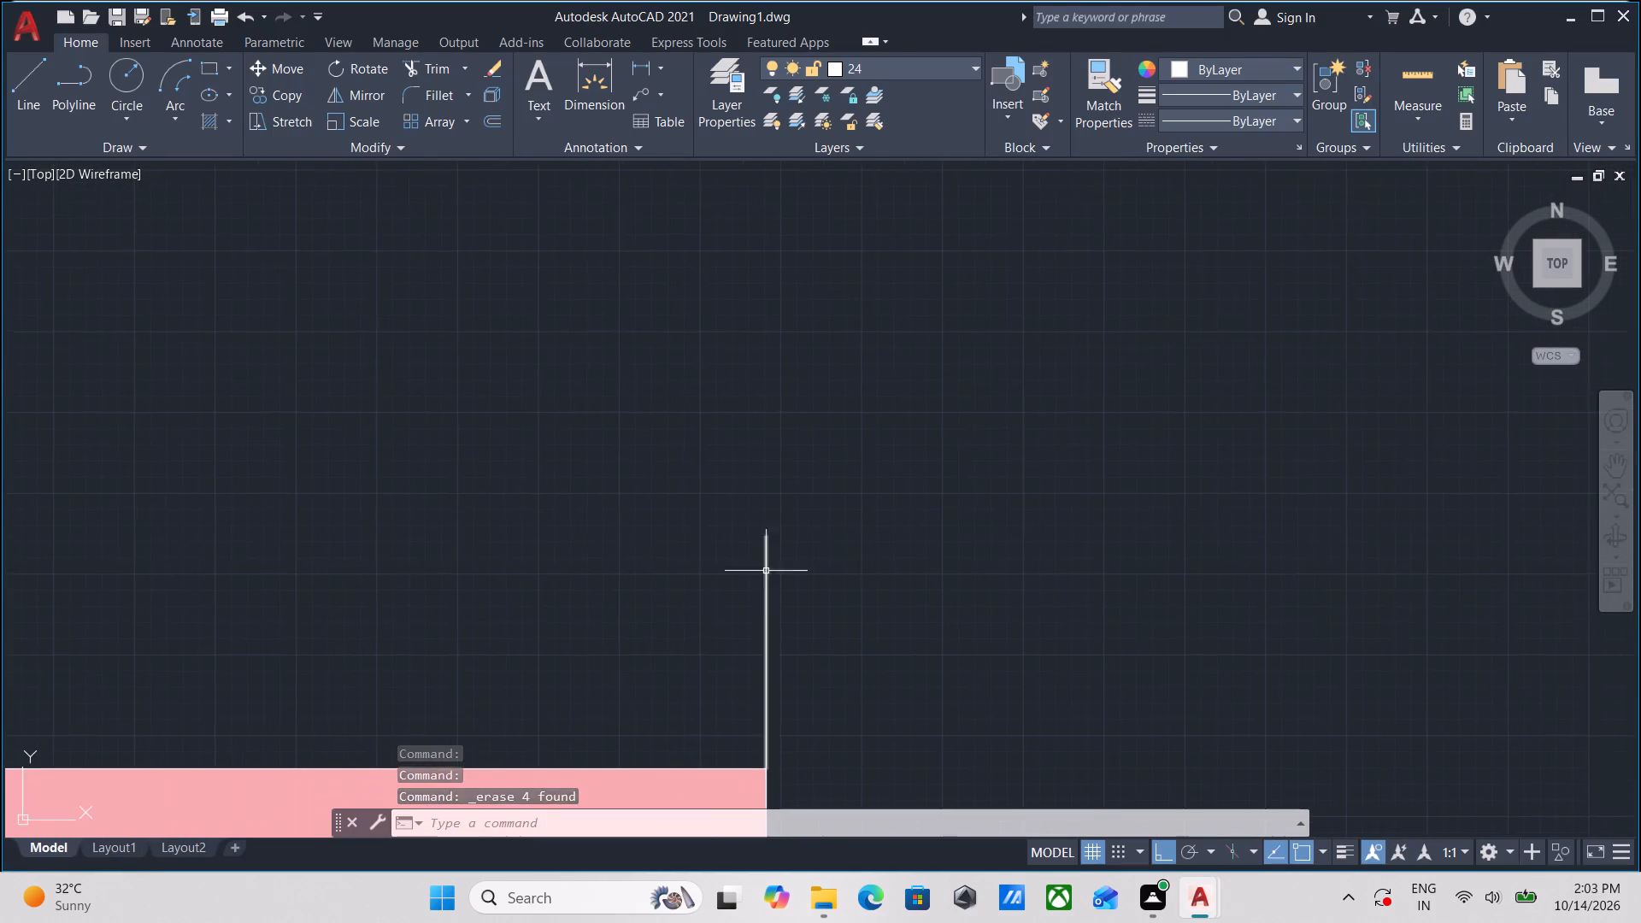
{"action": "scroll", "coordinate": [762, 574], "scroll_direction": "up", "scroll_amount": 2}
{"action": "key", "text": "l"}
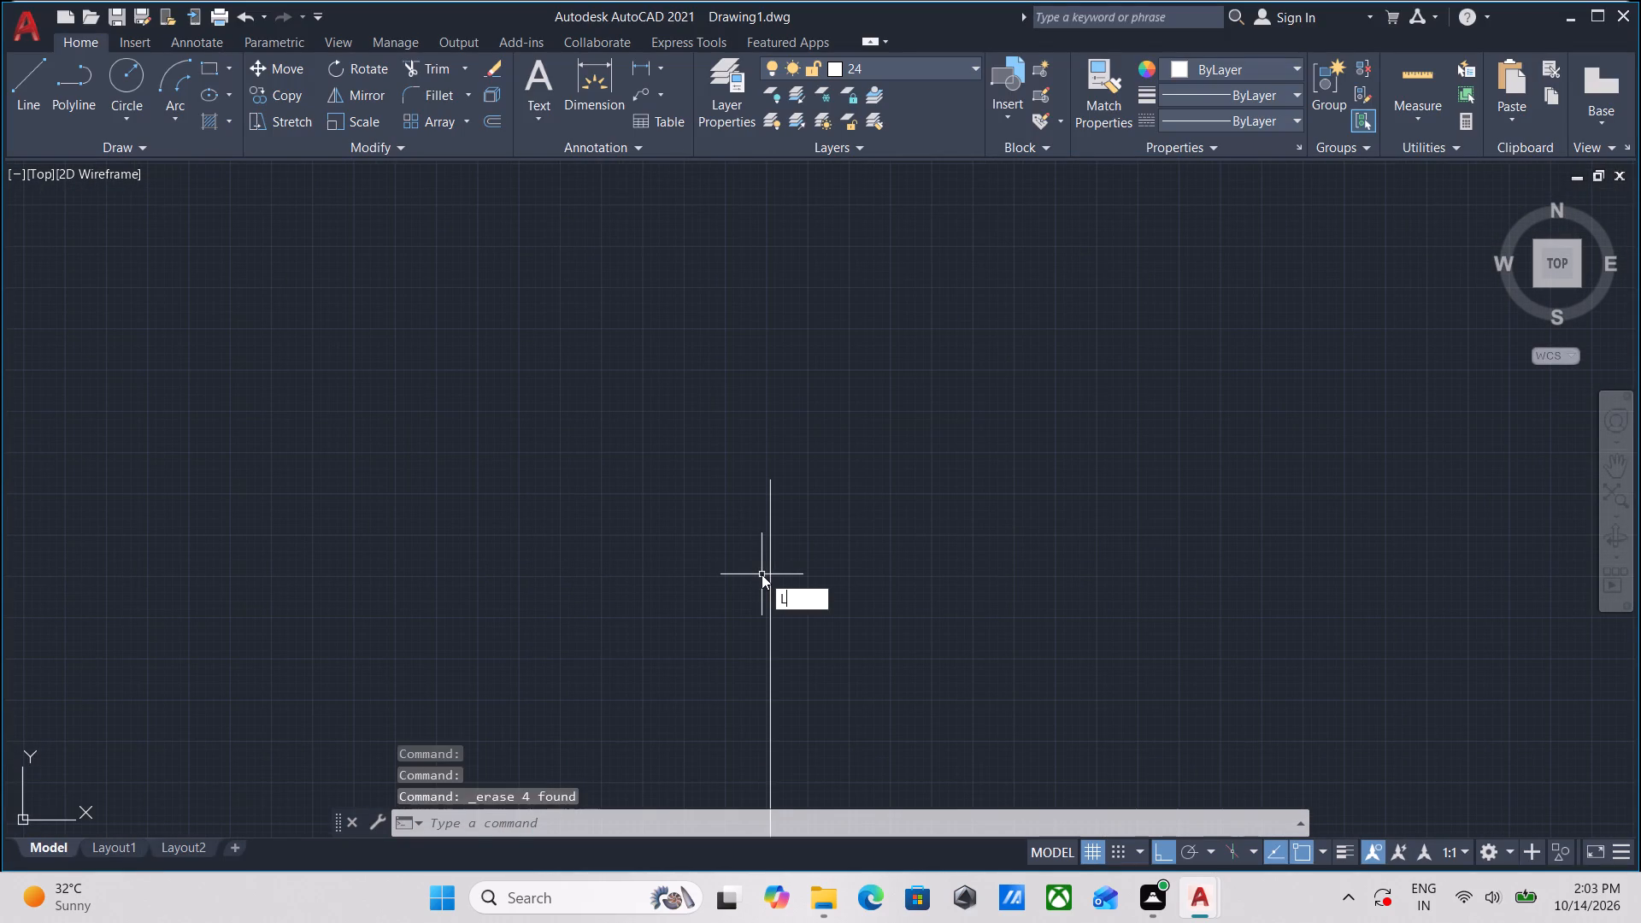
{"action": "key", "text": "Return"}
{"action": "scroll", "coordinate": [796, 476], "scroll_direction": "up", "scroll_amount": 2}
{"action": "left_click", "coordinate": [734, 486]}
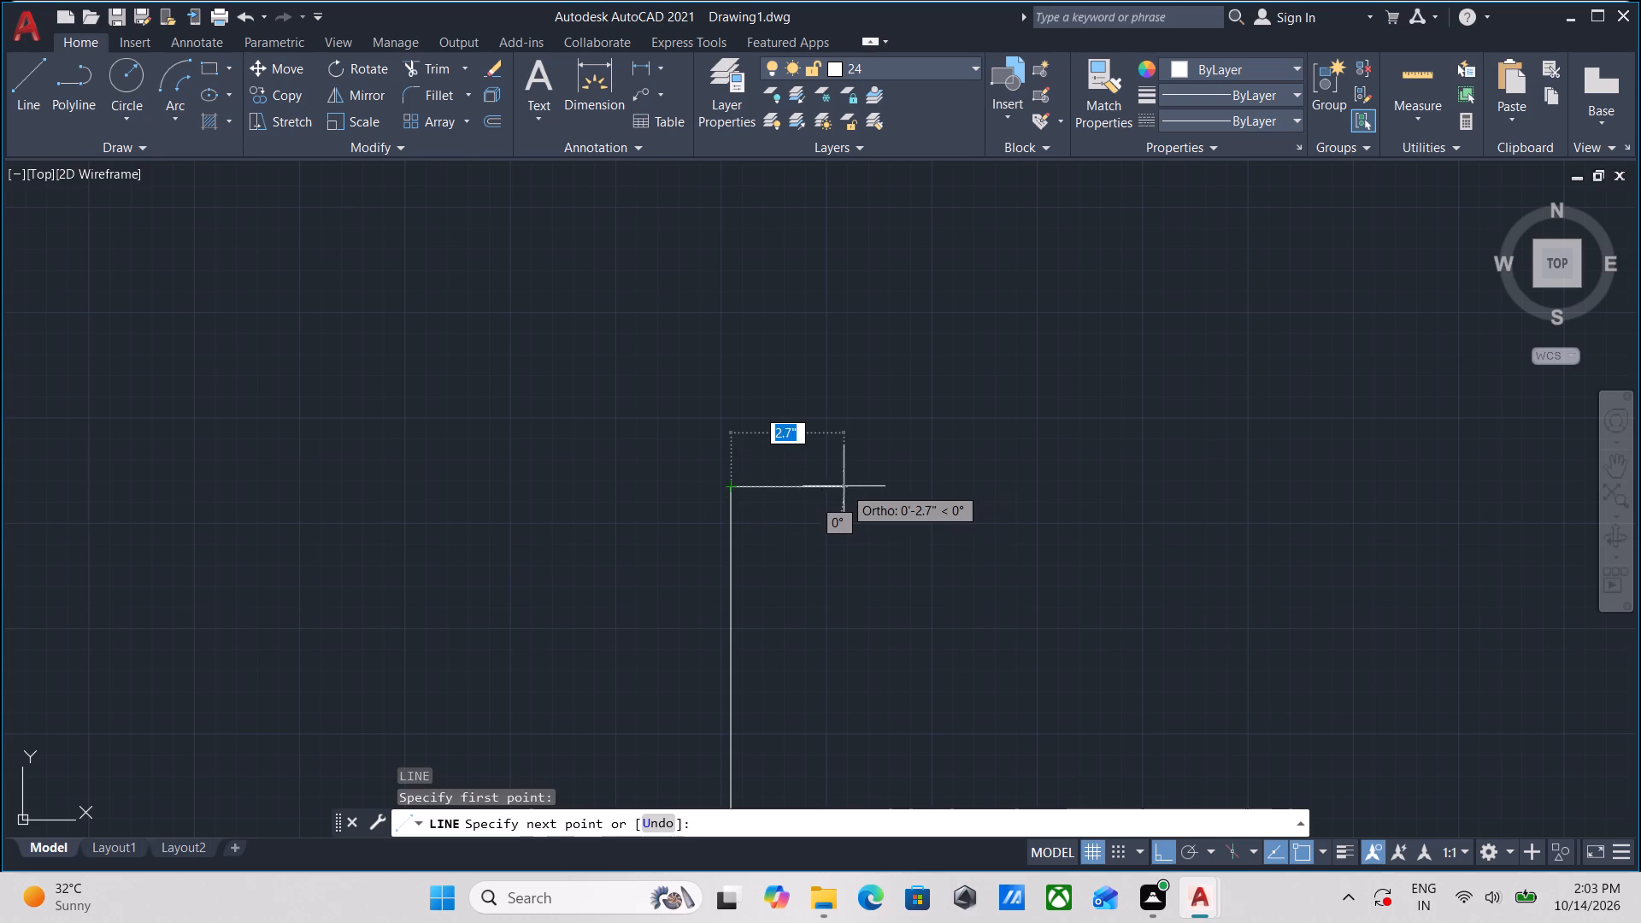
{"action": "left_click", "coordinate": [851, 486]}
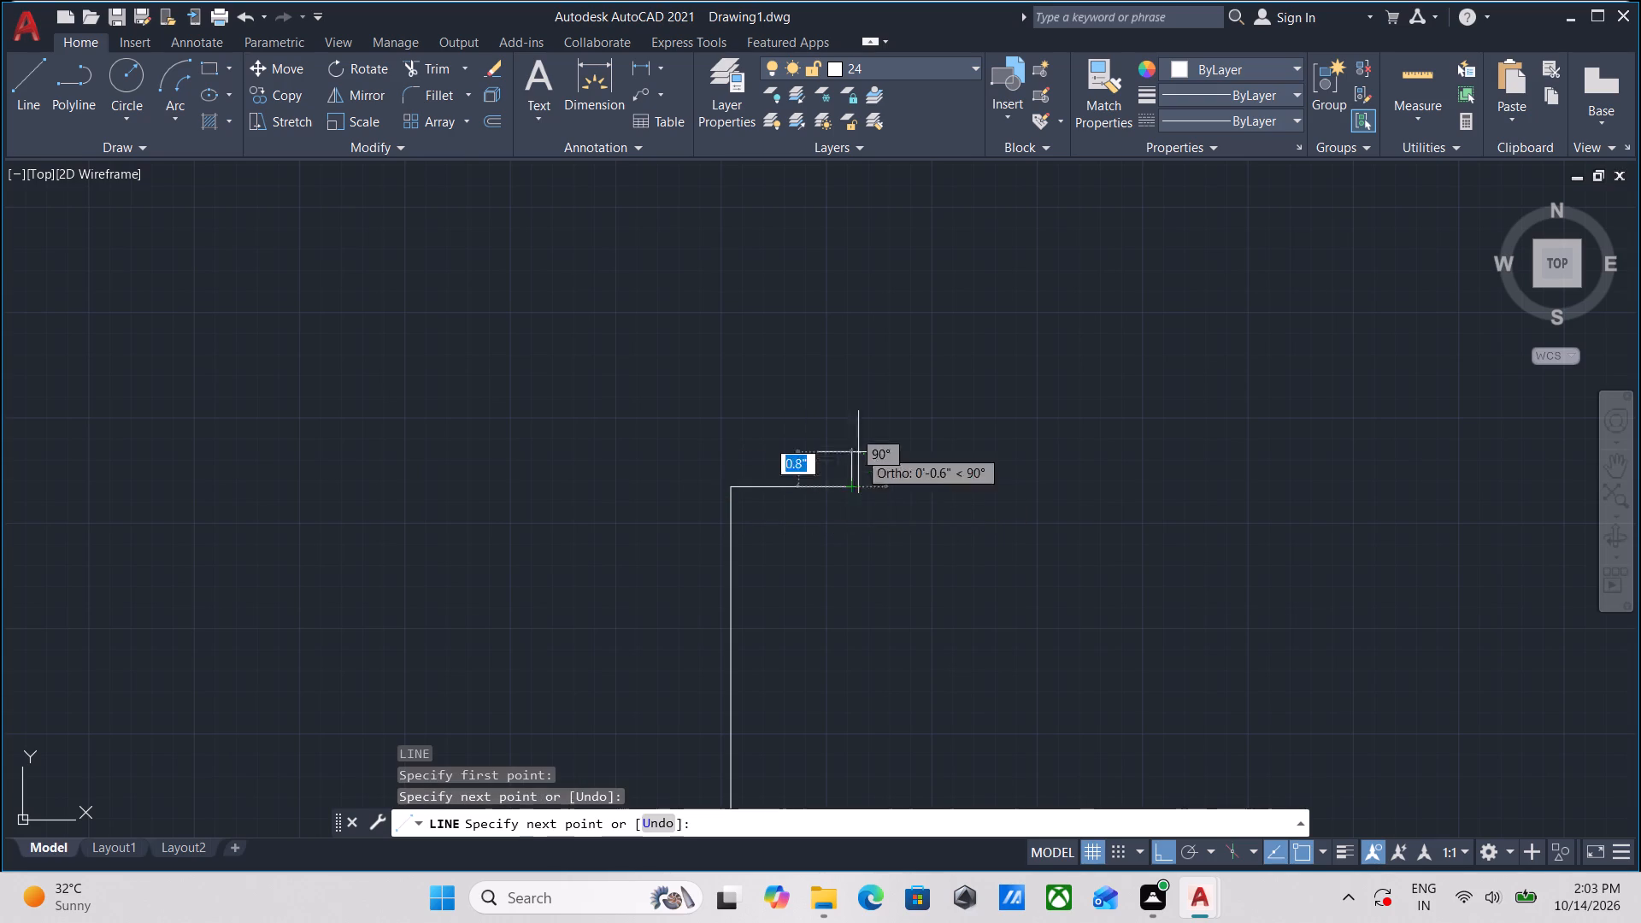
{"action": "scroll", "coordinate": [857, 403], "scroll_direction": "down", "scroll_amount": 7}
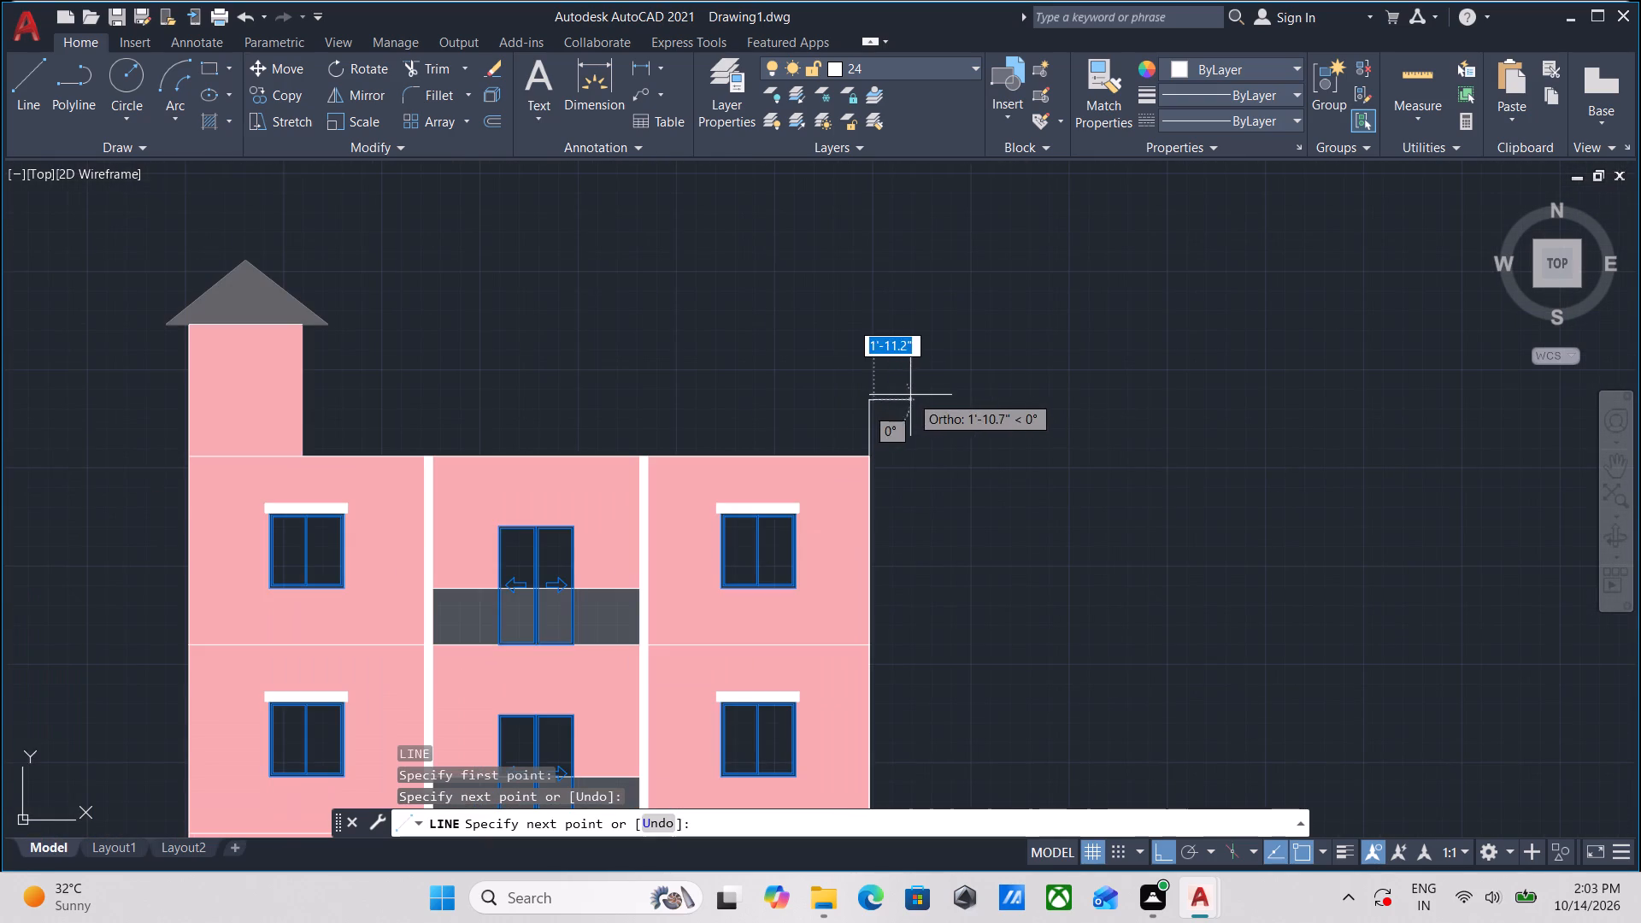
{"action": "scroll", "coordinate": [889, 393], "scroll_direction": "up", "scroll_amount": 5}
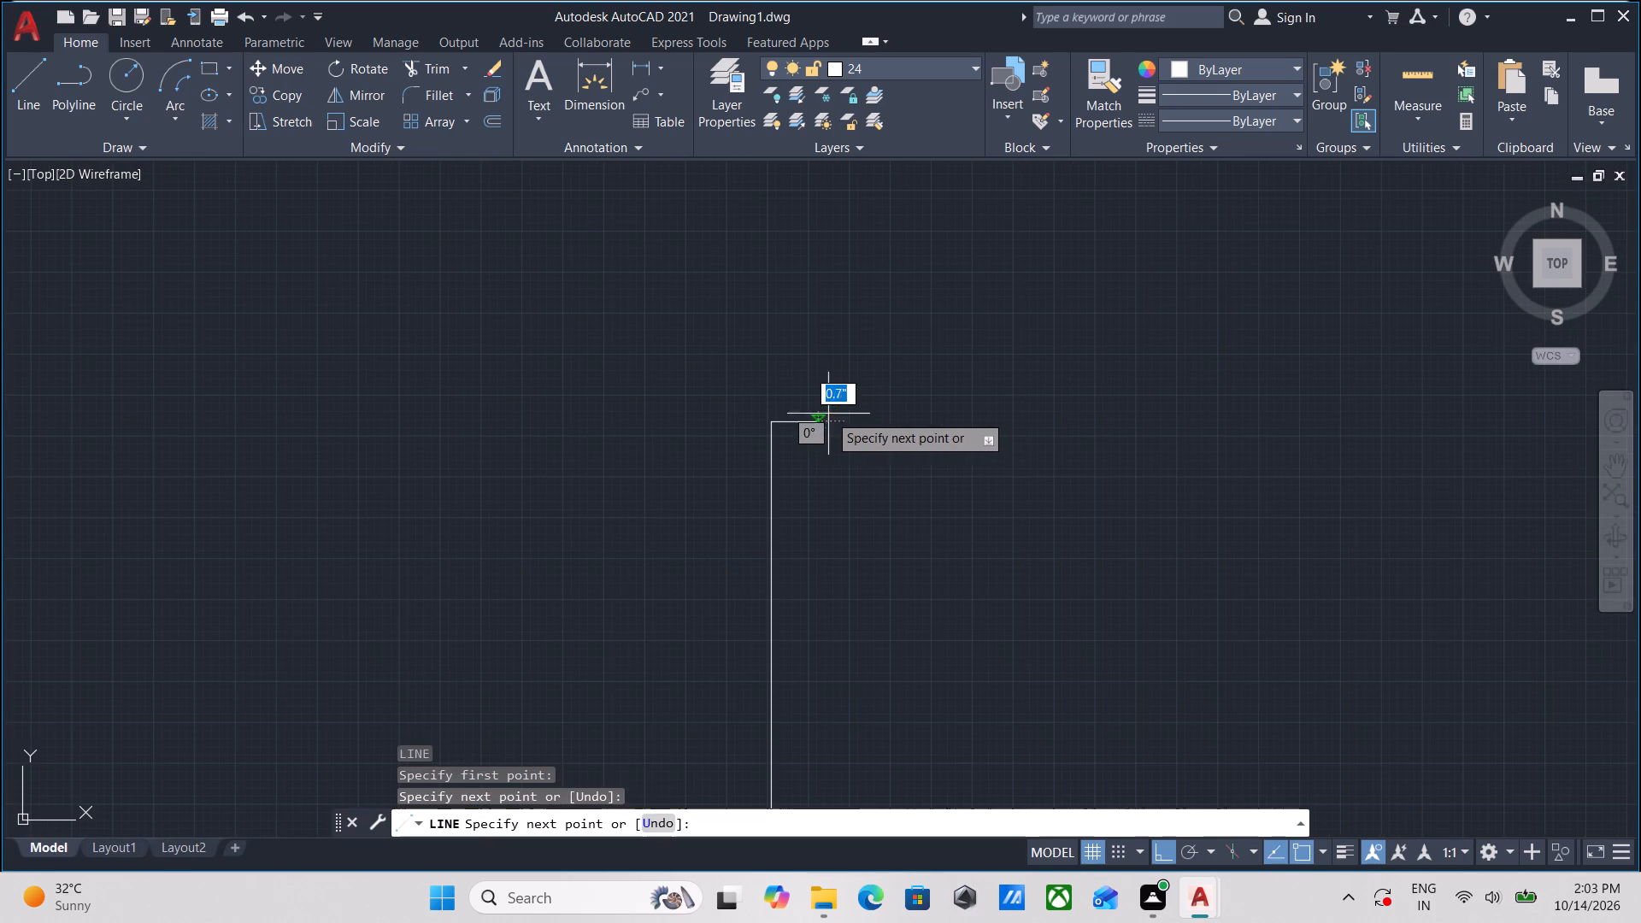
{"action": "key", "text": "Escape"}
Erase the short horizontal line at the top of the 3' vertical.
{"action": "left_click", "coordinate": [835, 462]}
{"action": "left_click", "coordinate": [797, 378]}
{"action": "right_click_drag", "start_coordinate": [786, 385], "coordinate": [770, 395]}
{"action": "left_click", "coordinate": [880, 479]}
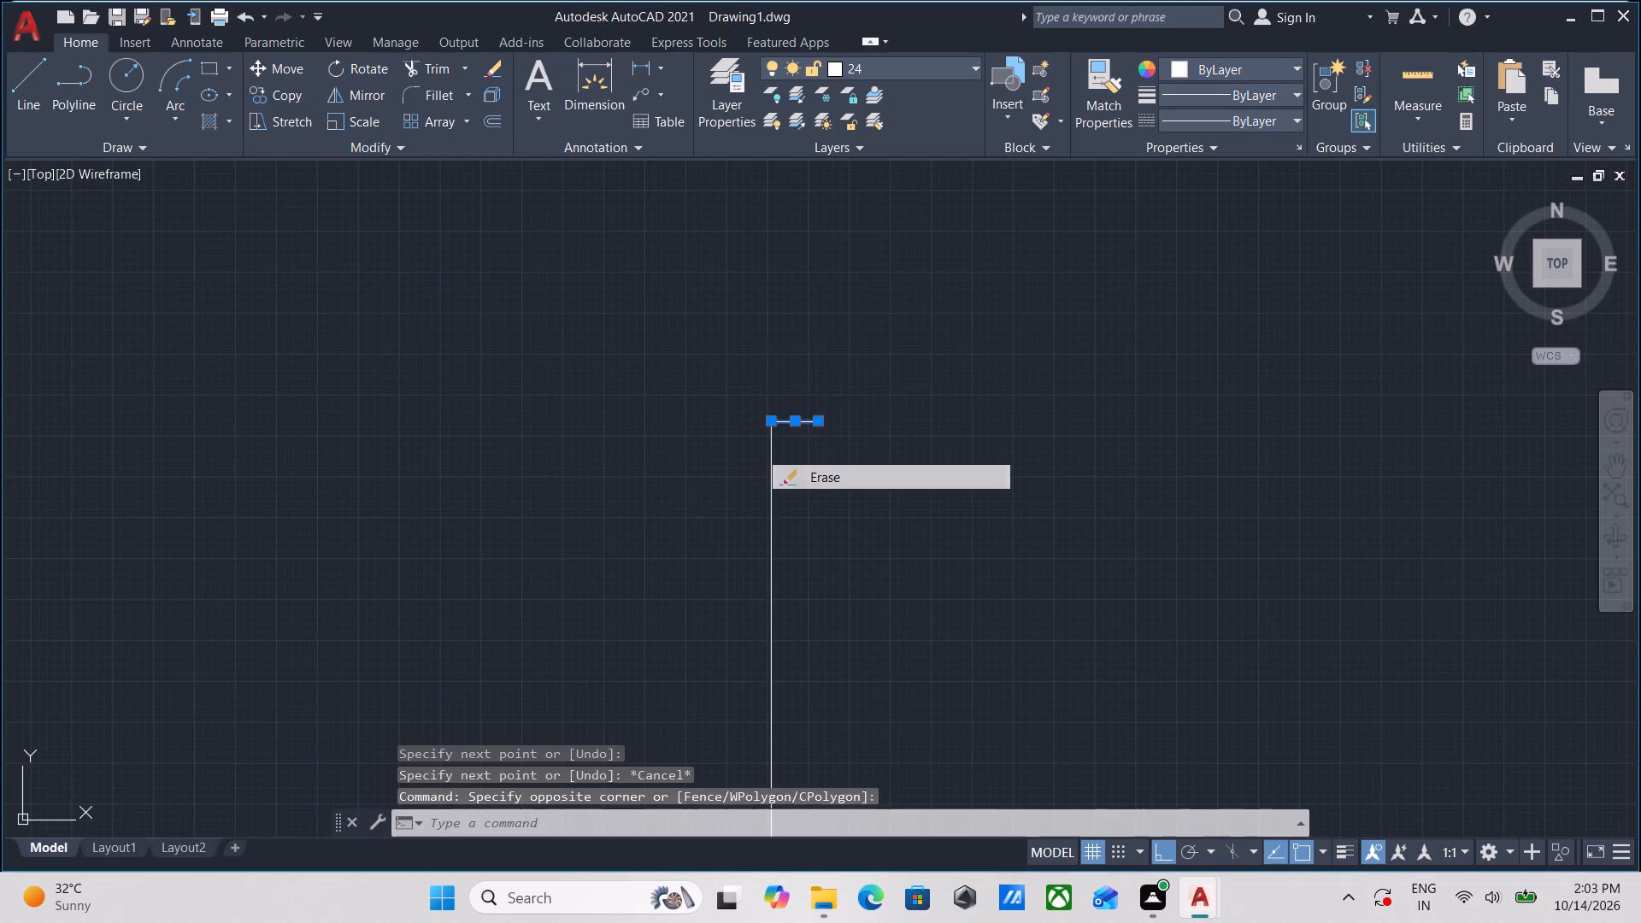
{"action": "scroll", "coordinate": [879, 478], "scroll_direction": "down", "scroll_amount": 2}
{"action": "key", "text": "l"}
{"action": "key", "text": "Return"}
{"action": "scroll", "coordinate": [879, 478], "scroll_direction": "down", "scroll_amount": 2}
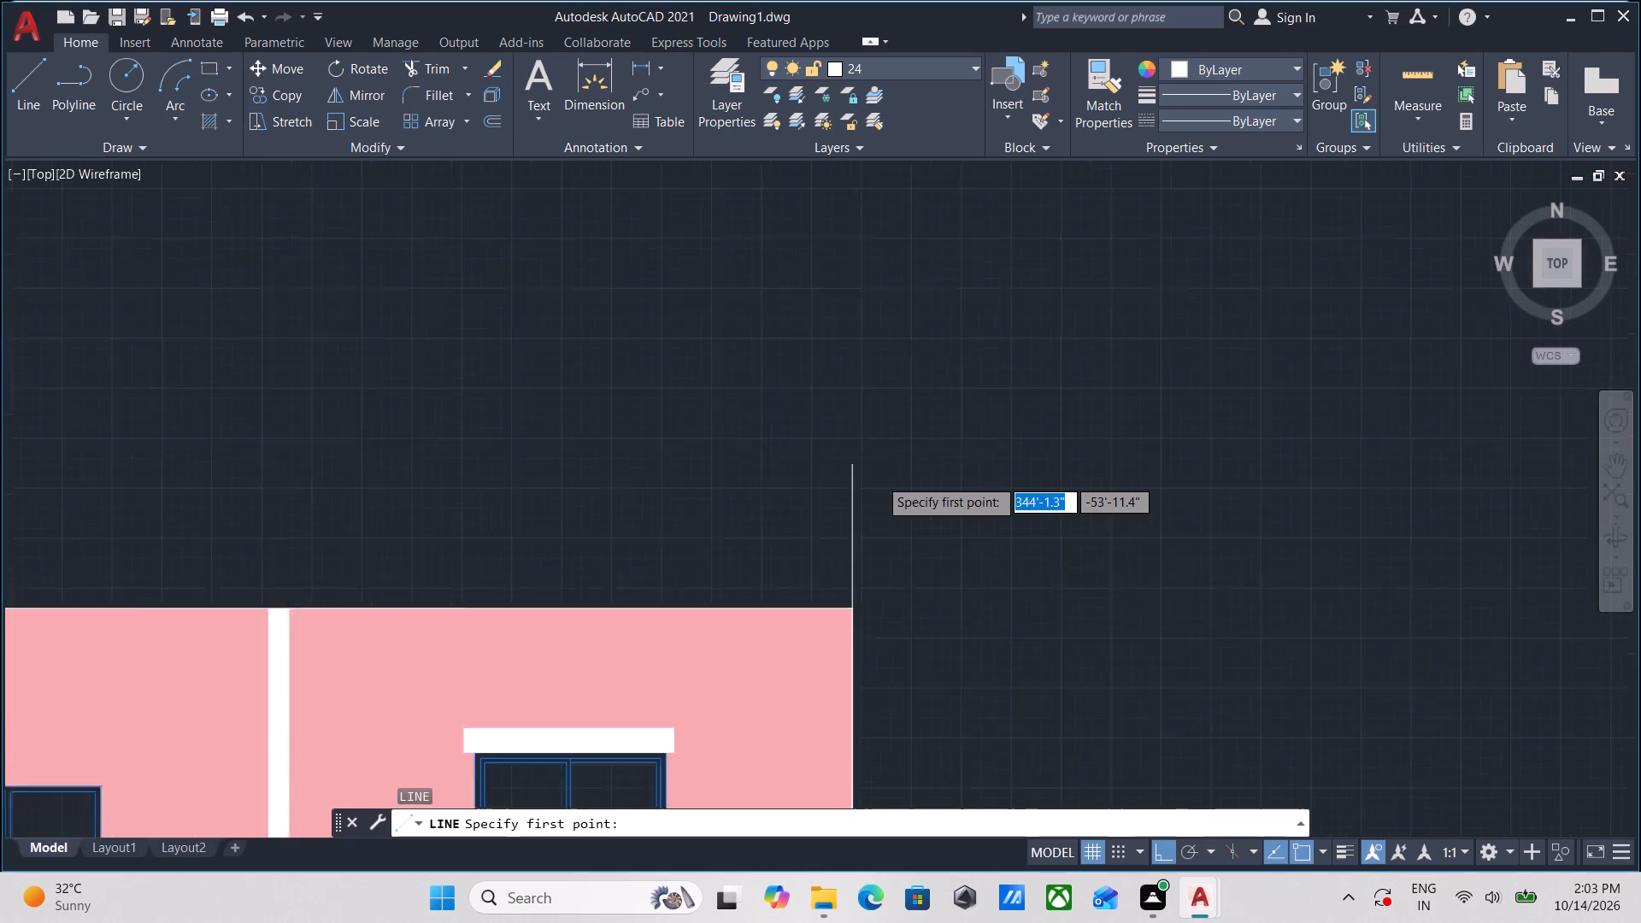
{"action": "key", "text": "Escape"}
Erase the 3' vertical line above the top storey's upper-right corner.
{"action": "left_click", "coordinate": [897, 509]}
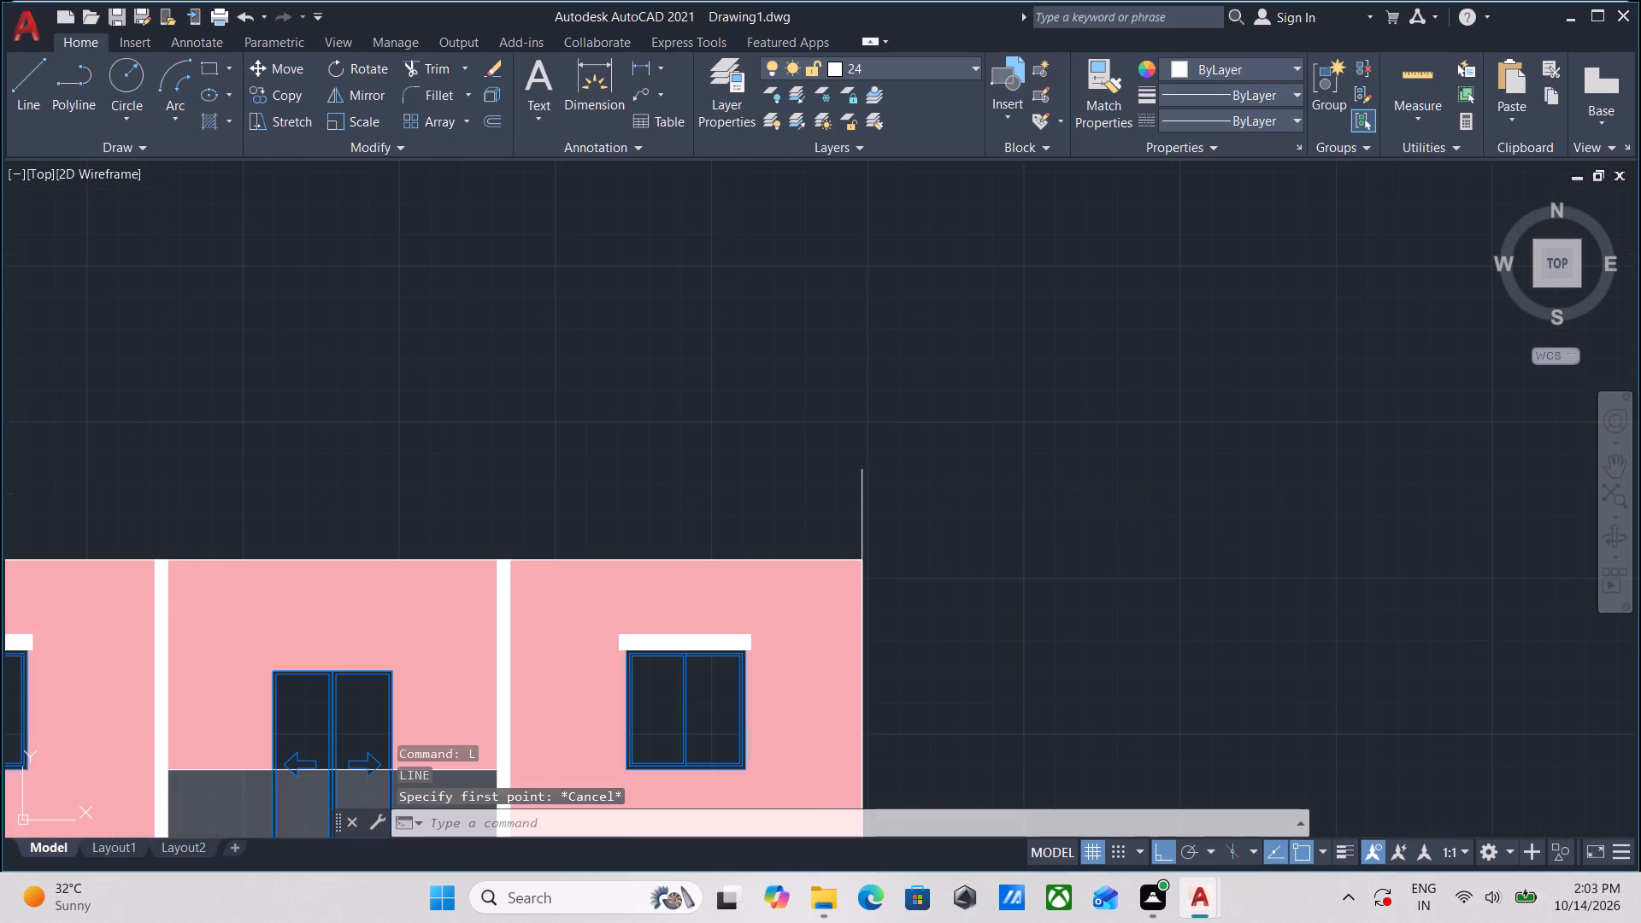
{"action": "left_click", "coordinate": [809, 420]}
{"action": "right_click", "coordinate": [809, 420]}
{"action": "left_click", "coordinate": [879, 481]}
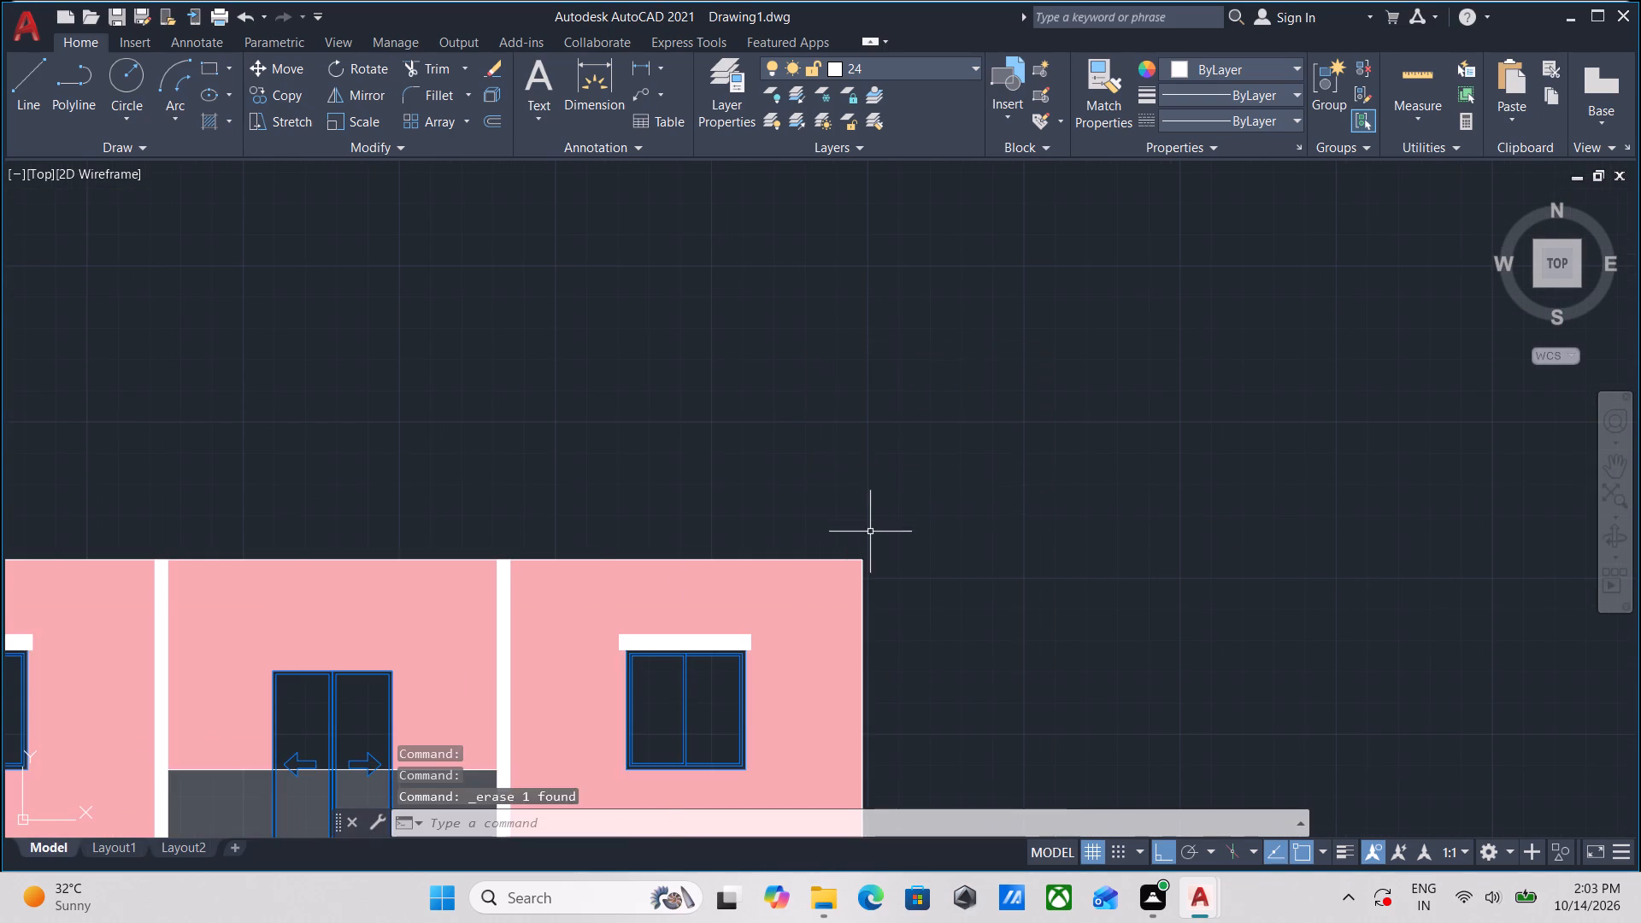
Draw a vertical 2' line upward from the top storey's upper-right corner.
{"action": "scroll", "coordinate": [870, 532], "scroll_direction": "up", "scroll_amount": 2}
{"action": "key", "text": "l"}
{"action": "key", "text": "Return"}
{"action": "scroll", "coordinate": [861, 585], "scroll_direction": "up", "scroll_amount": 1}
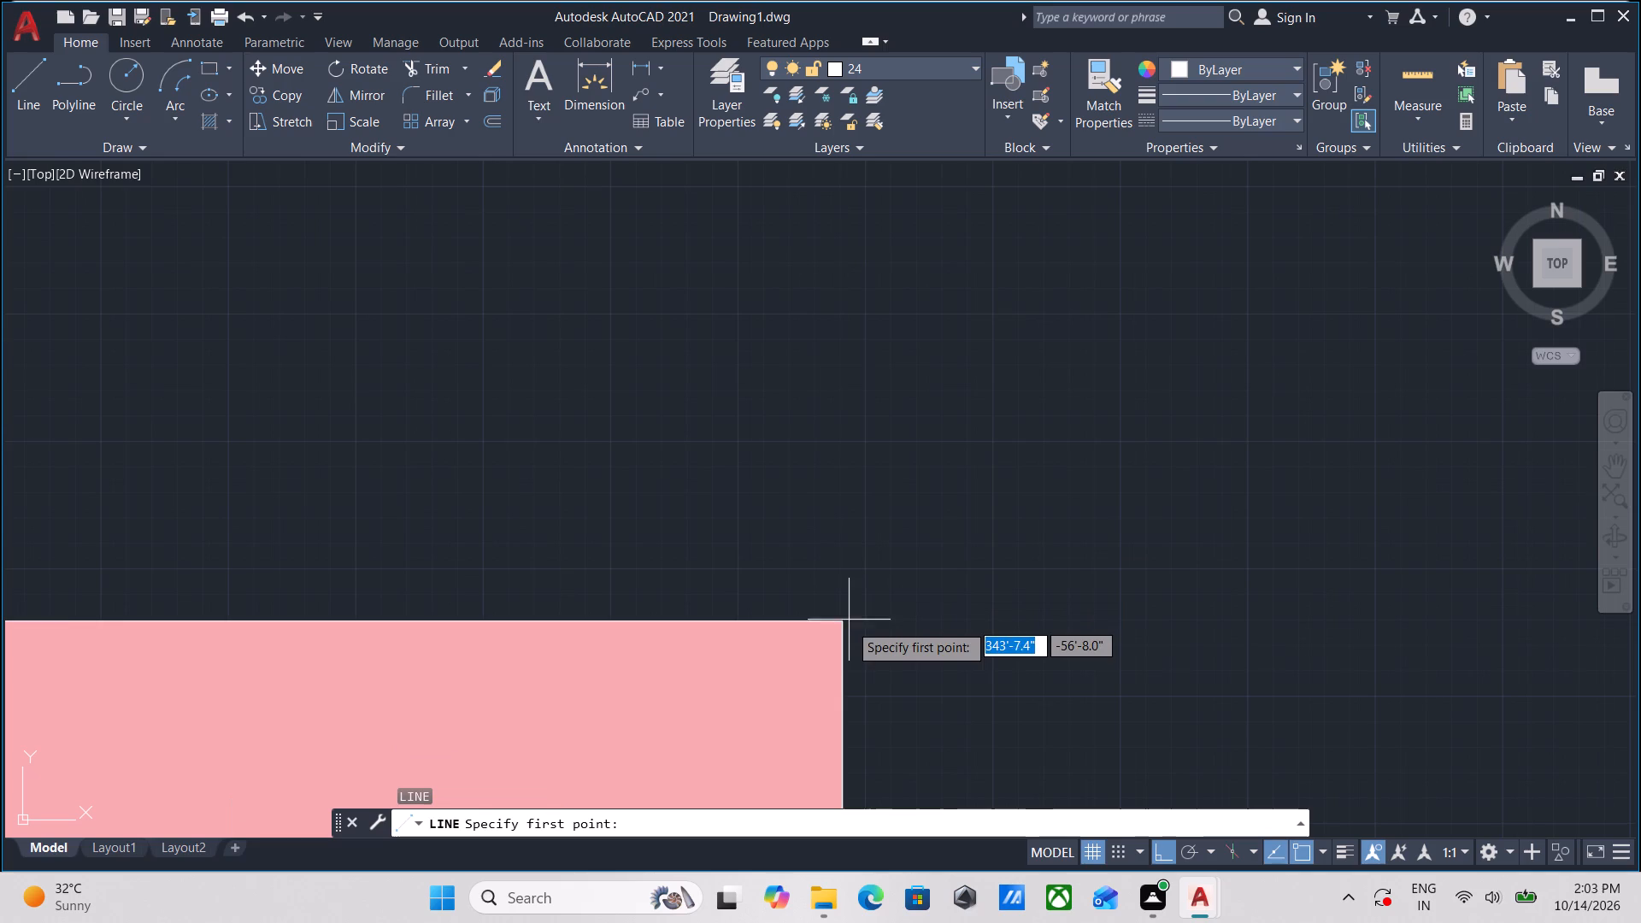
{"action": "left_click", "coordinate": [844, 627]}
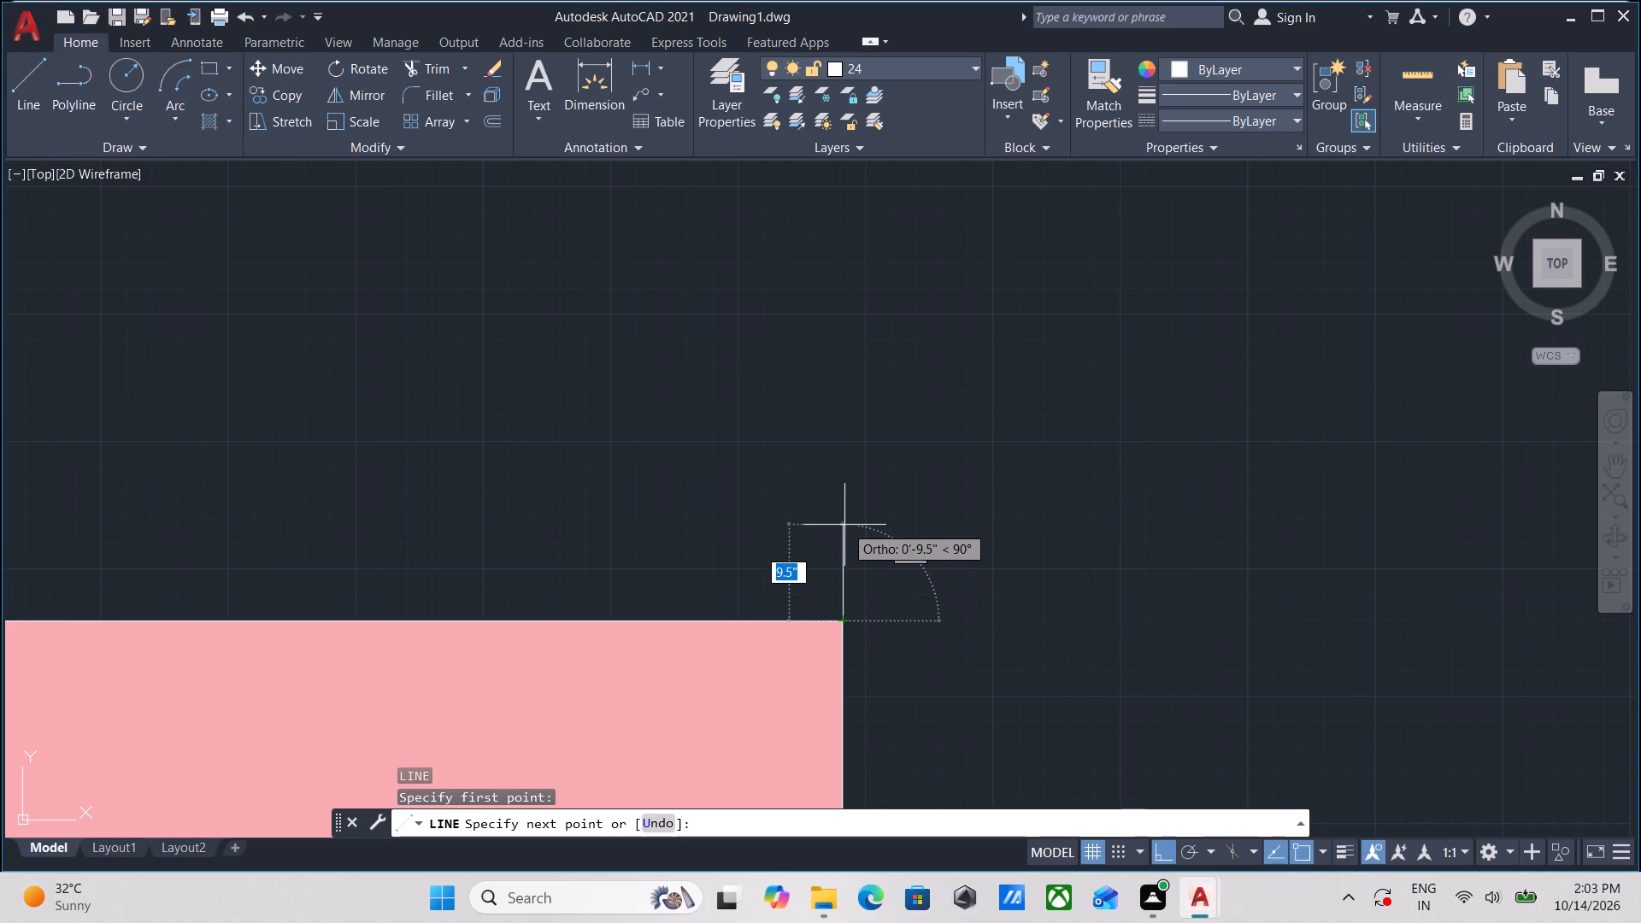
{"action": "key", "text": "2"}
{"action": "key", "text": "apostrophe"}
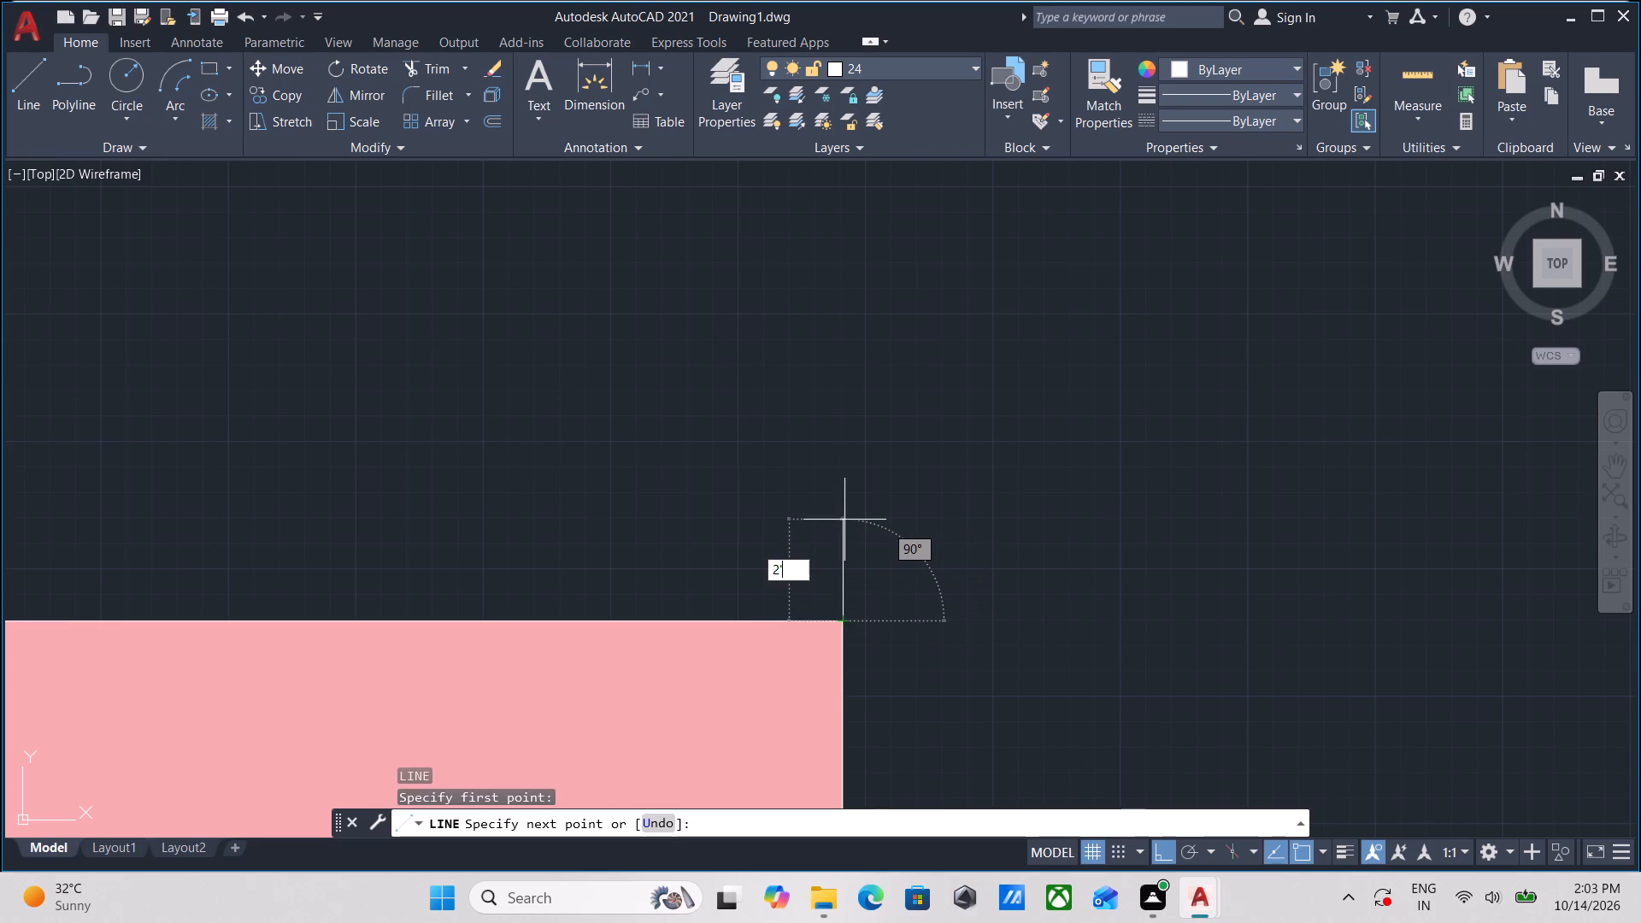
{"action": "key", "text": "Return"}
Continue the line with two small steps, about 3.5" outward and 2.8" up, and about 5" outward and 2.7" up.
{"action": "scroll", "coordinate": [942, 525], "scroll_direction": "down", "scroll_amount": 2}
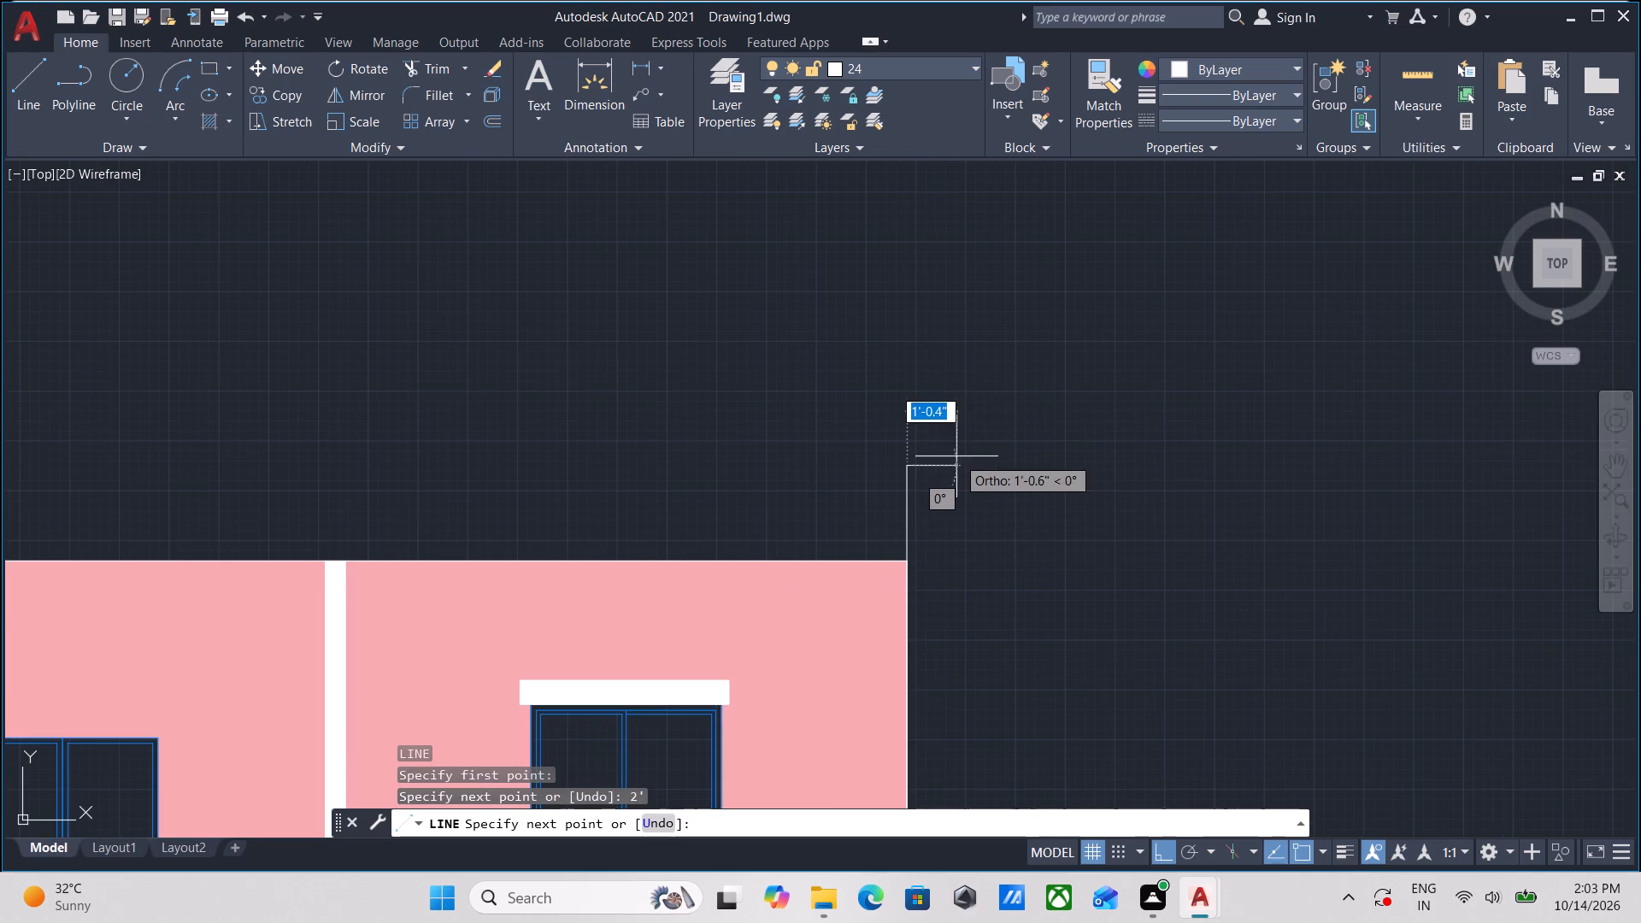
{"action": "scroll", "coordinate": [926, 466], "scroll_direction": "up", "scroll_amount": 5}
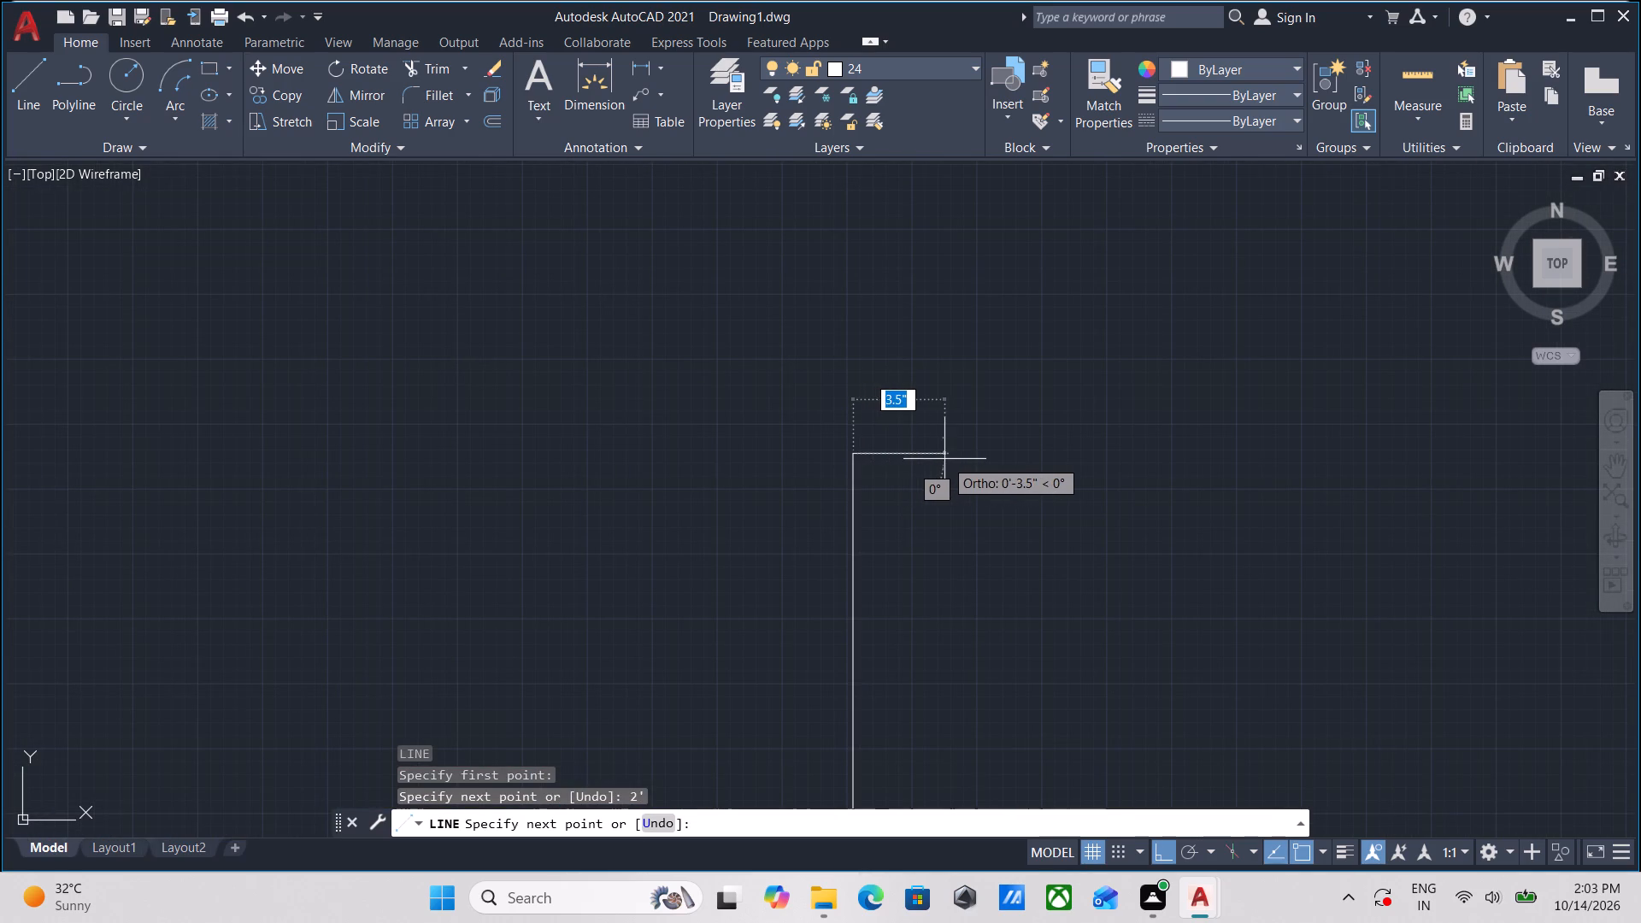
{"action": "left_click", "coordinate": [944, 459]}
{"action": "scroll", "coordinate": [954, 405], "scroll_direction": "down", "scroll_amount": 3}
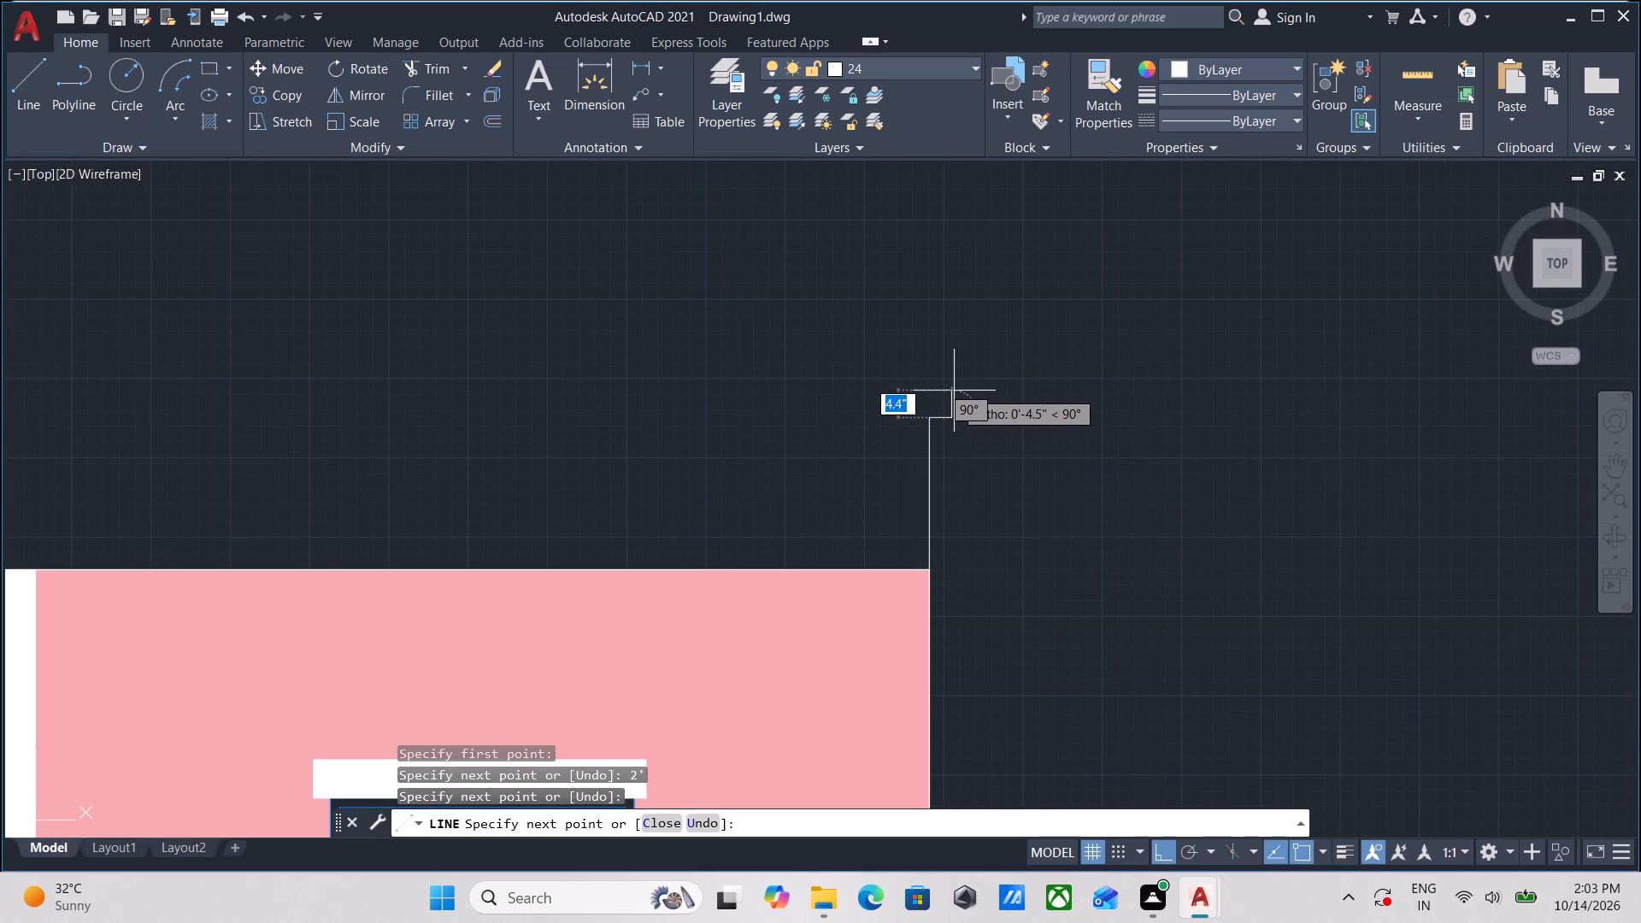
{"action": "left_click", "coordinate": [954, 399]}
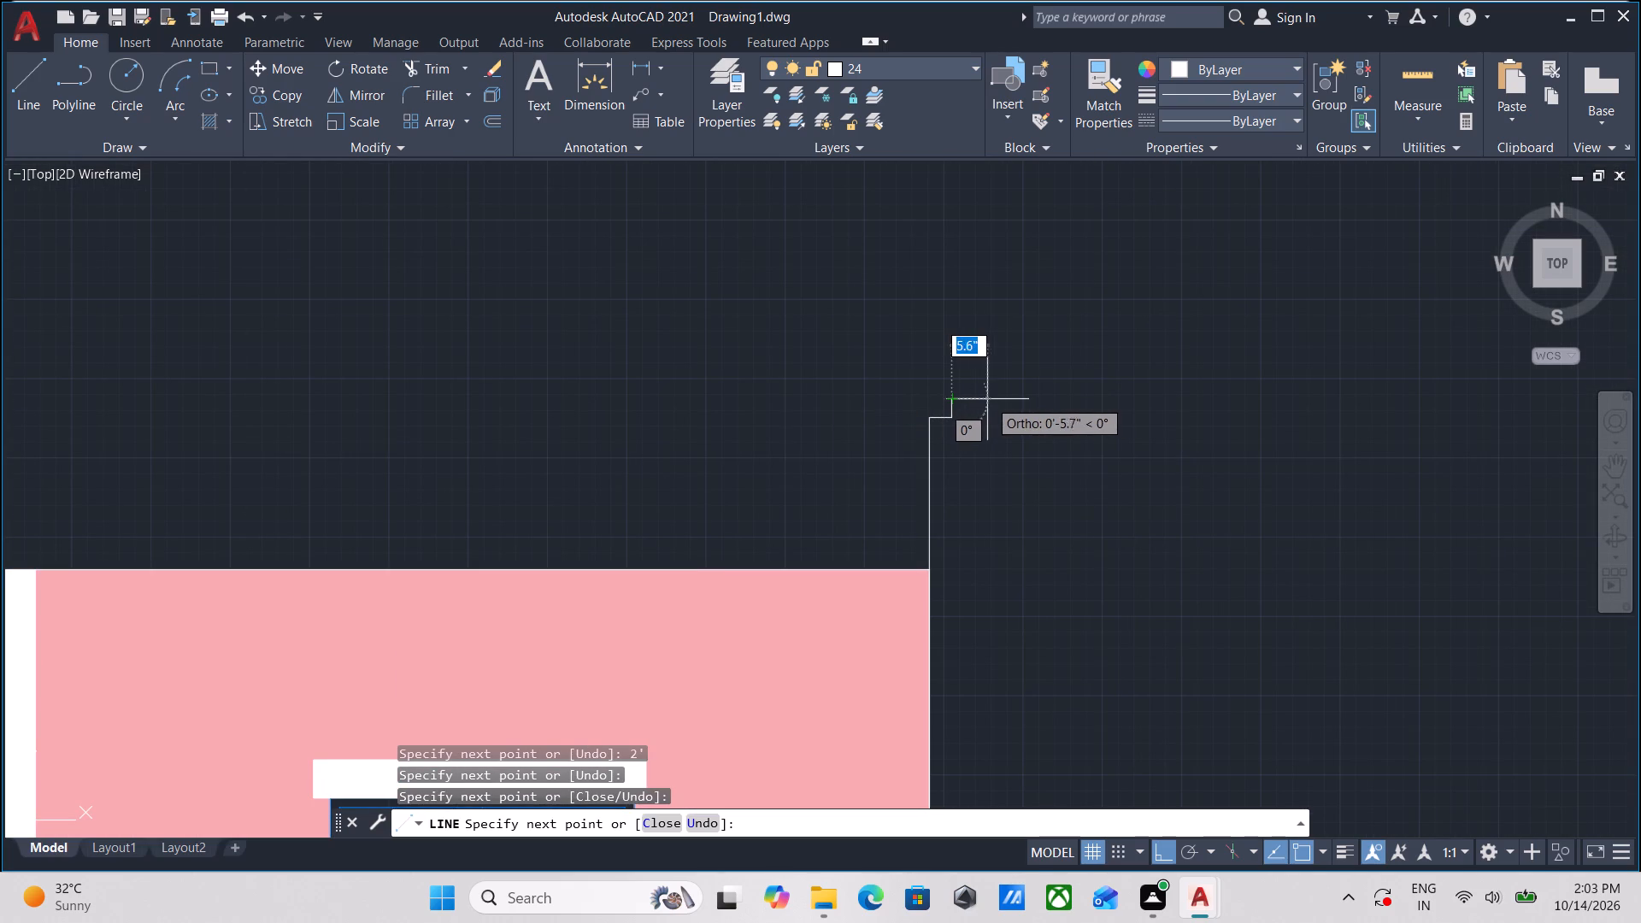
{"action": "left_click", "coordinate": [984, 392]}
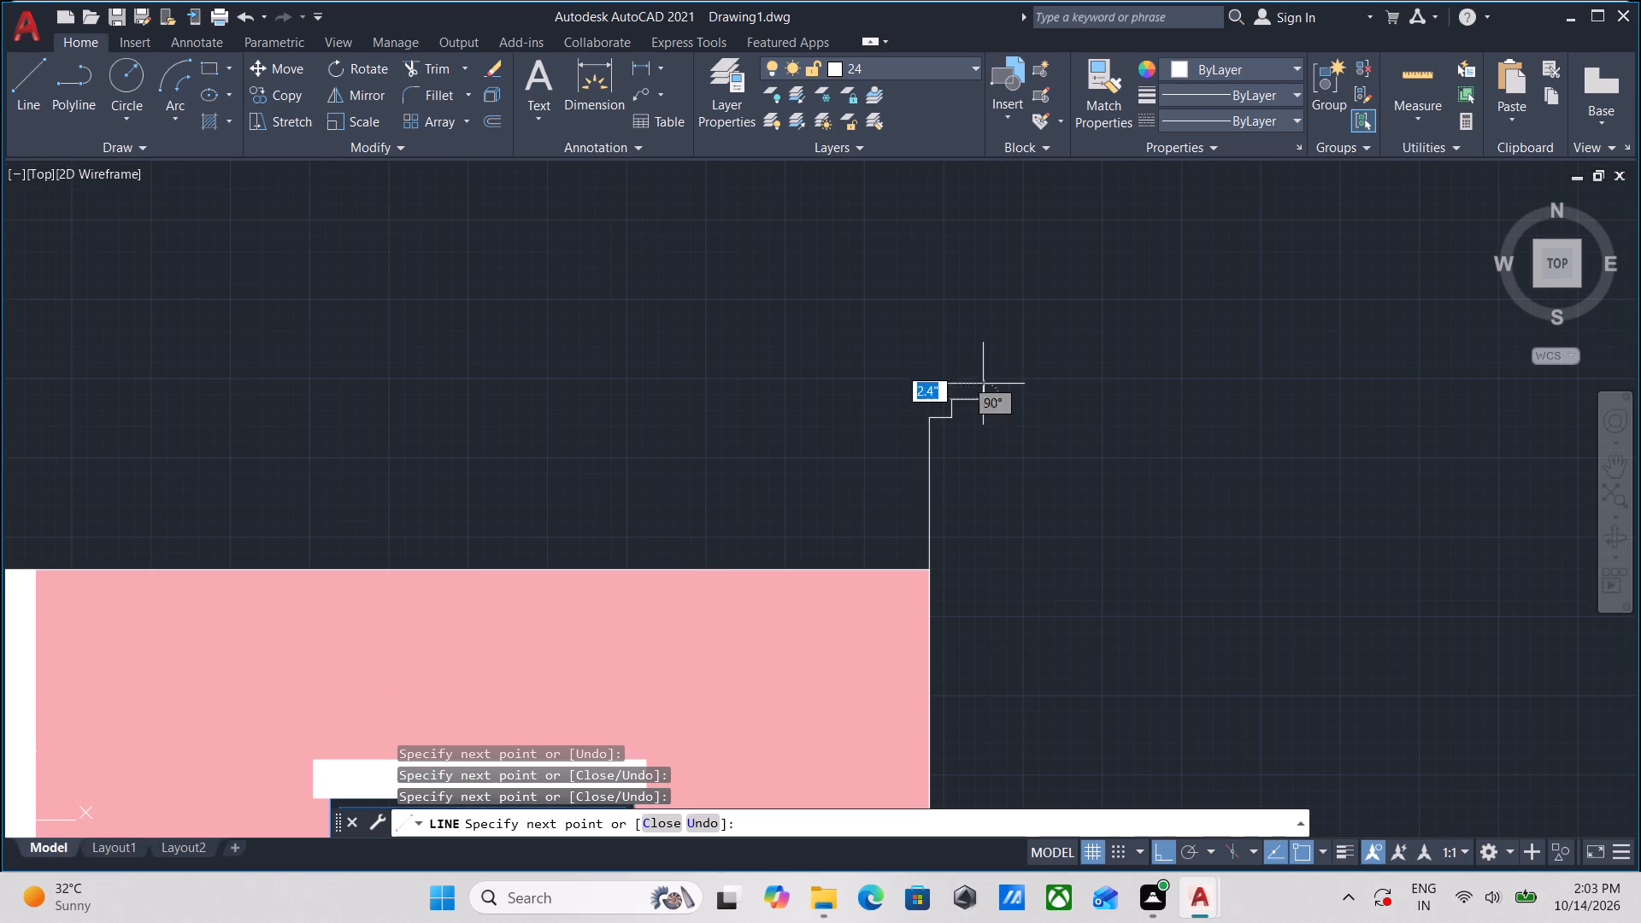
{"action": "left_click", "coordinate": [978, 382]}
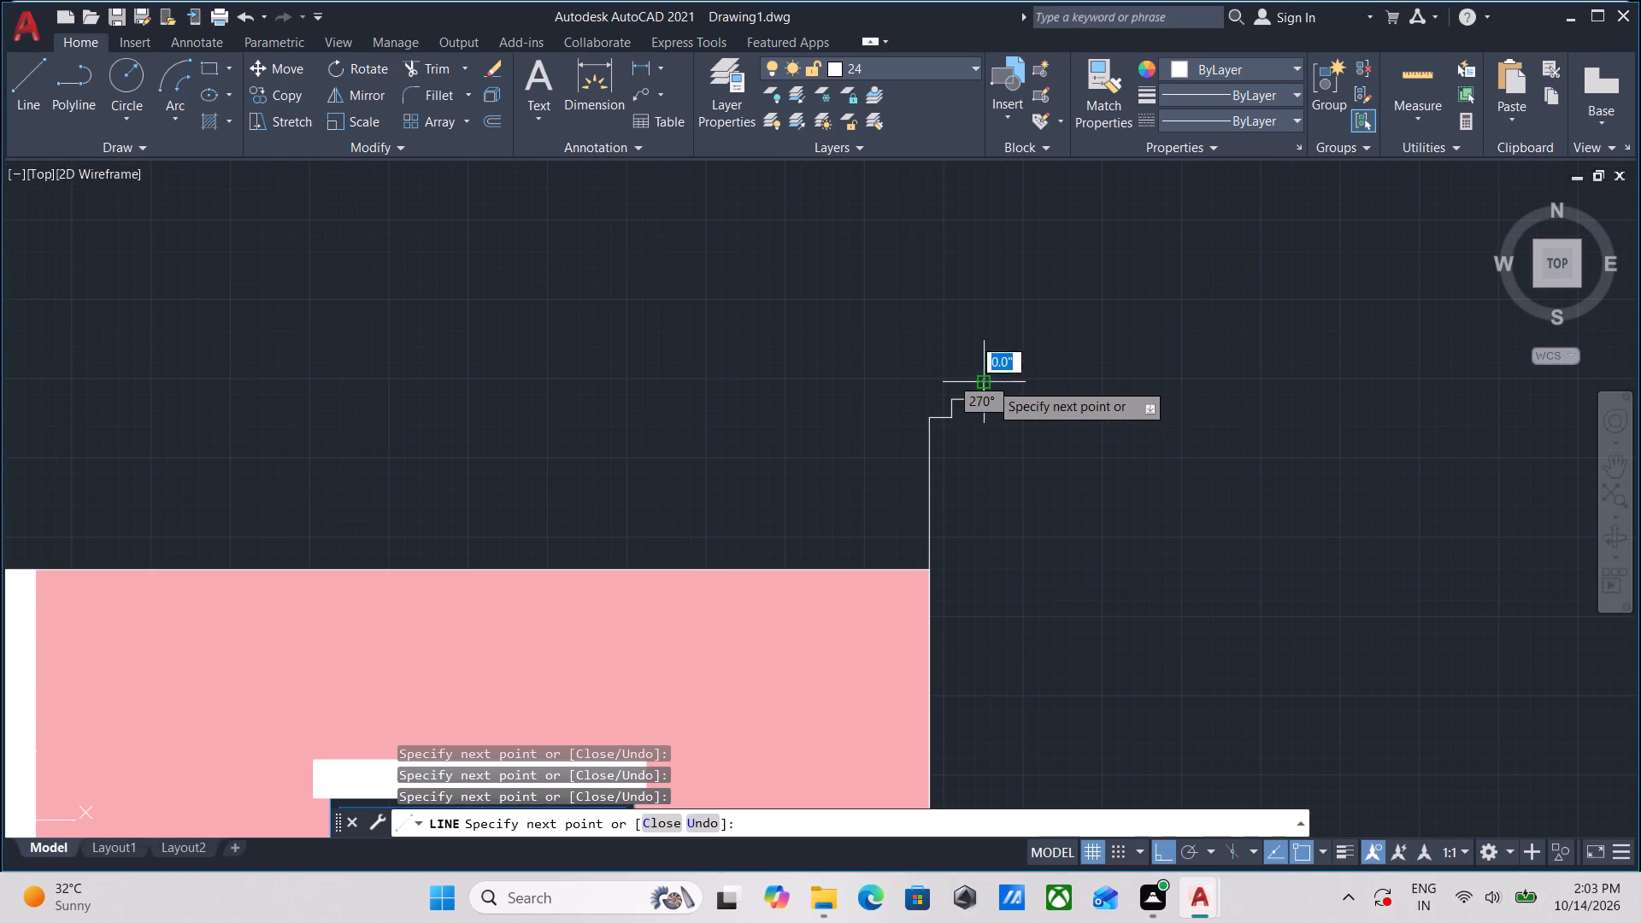
Continue the roof-edge line with a third step, about 4" outward and 3.9" up.
{"action": "scroll", "coordinate": [1007, 380], "scroll_direction": "down", "scroll_amount": 1}
{"action": "middle_click", "coordinate": [1007, 380]}
{"action": "scroll", "coordinate": [653, 381], "scroll_direction": "down", "scroll_amount": 1}
{"action": "middle_click_drag", "start_coordinate": [675, 379], "coordinate": [1040, 420]}
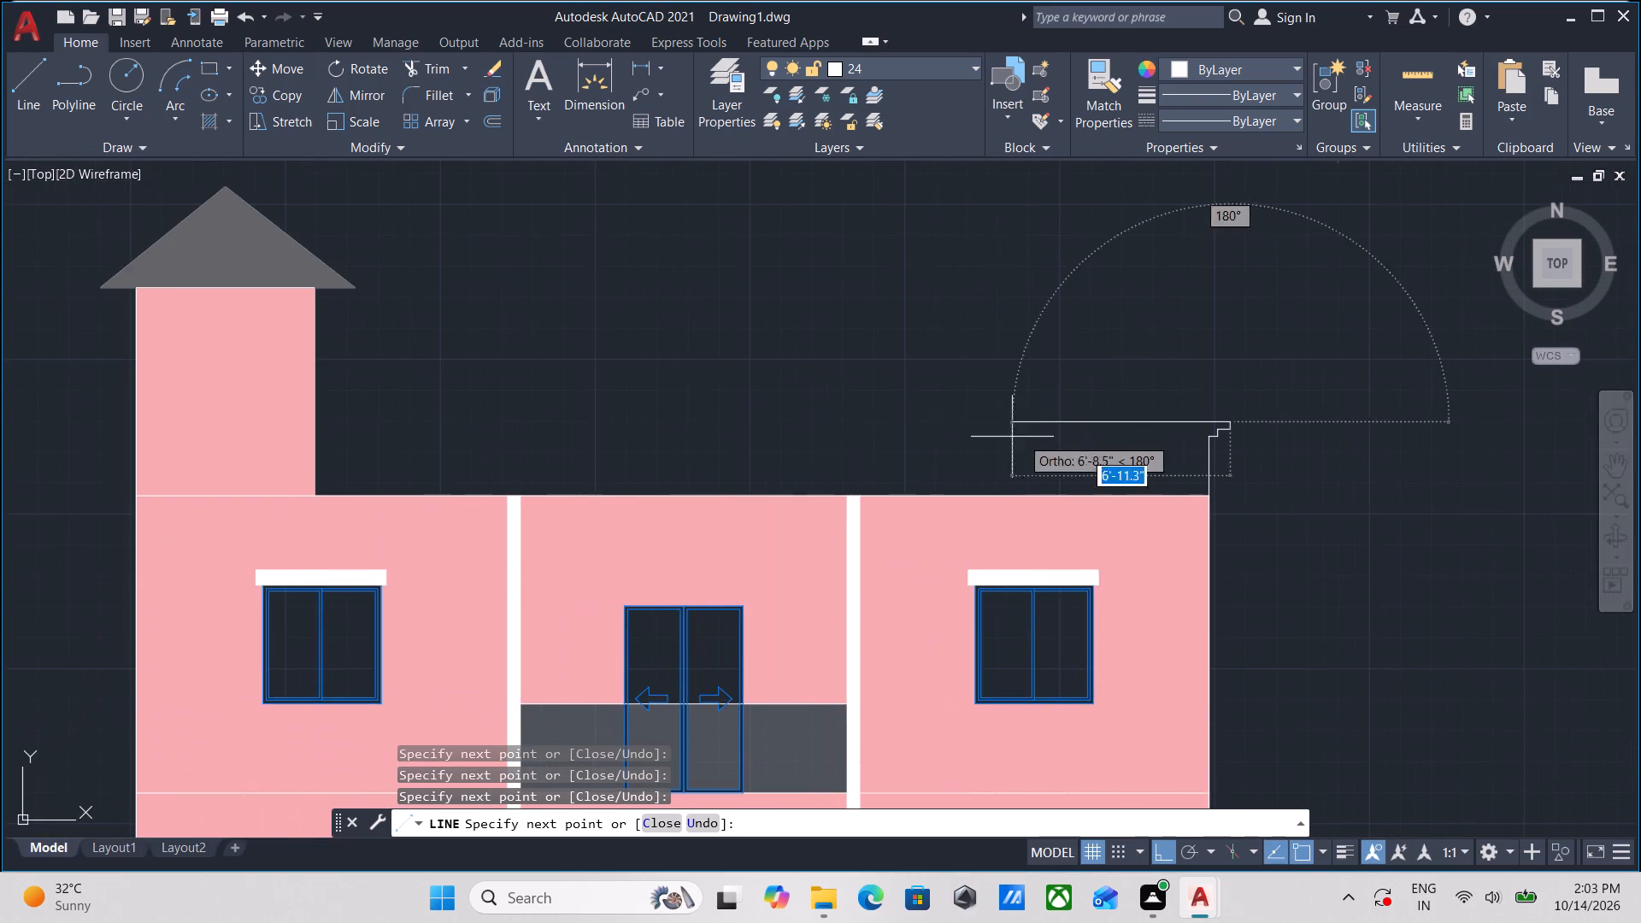
{"action": "middle_click_drag", "start_coordinate": [815, 415], "coordinate": [1126, 464]}
{"action": "middle_click_drag", "start_coordinate": [897, 461], "coordinate": [566, 457]}
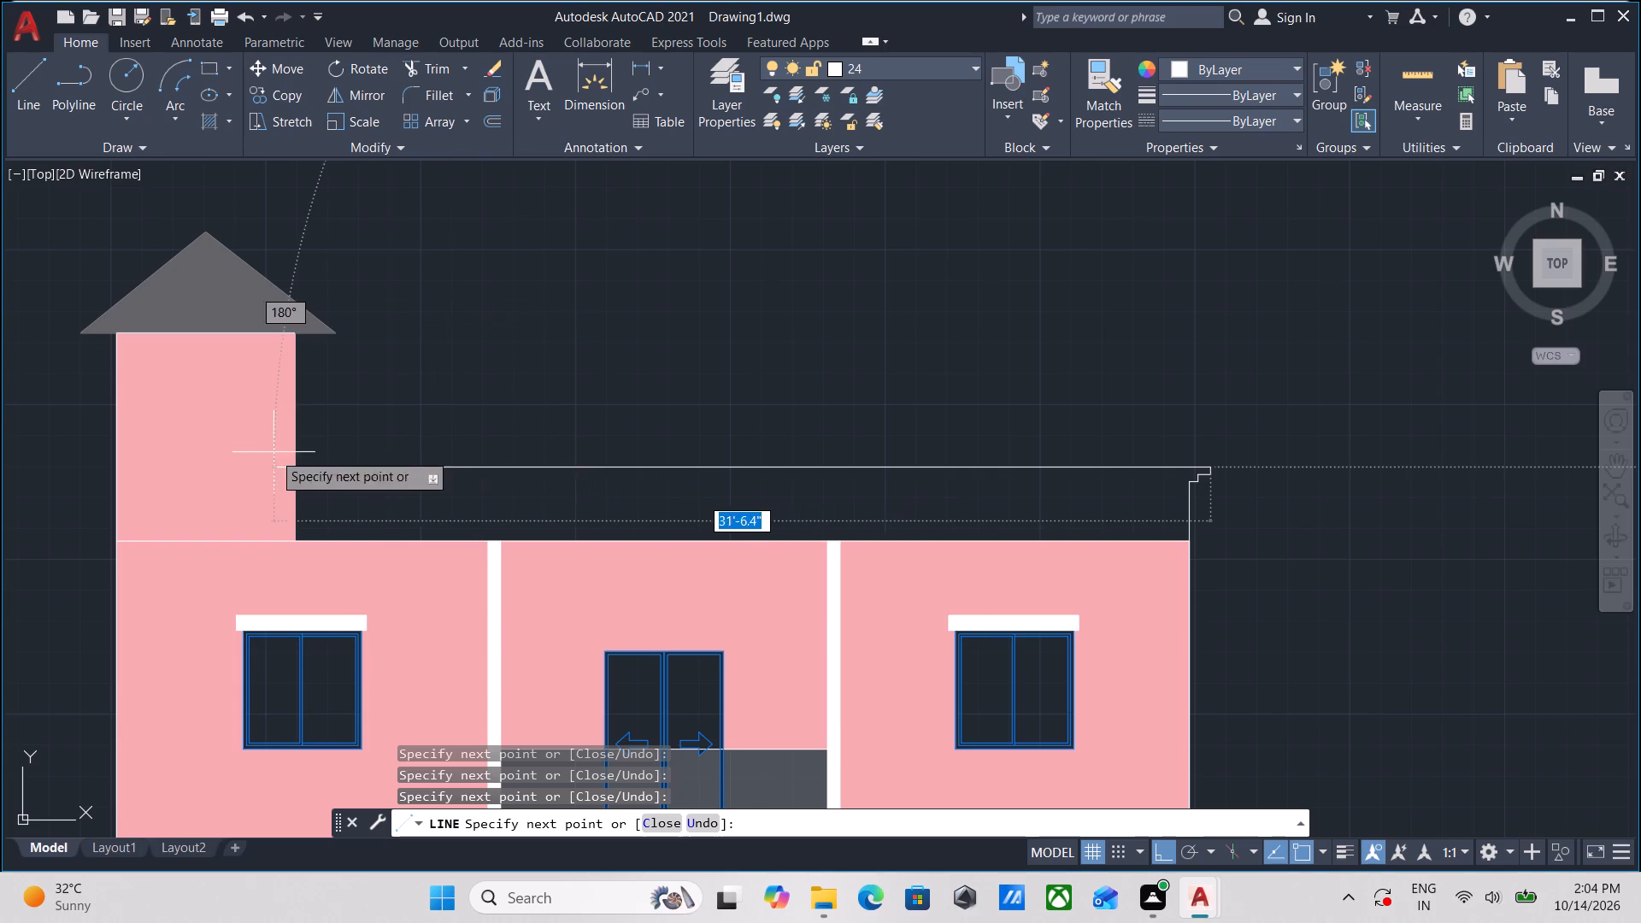
{"action": "middle_click_drag", "start_coordinate": [273, 452], "coordinate": [668, 520]}
{"action": "middle_click_drag", "start_coordinate": [538, 531], "coordinate": [0, 432]}
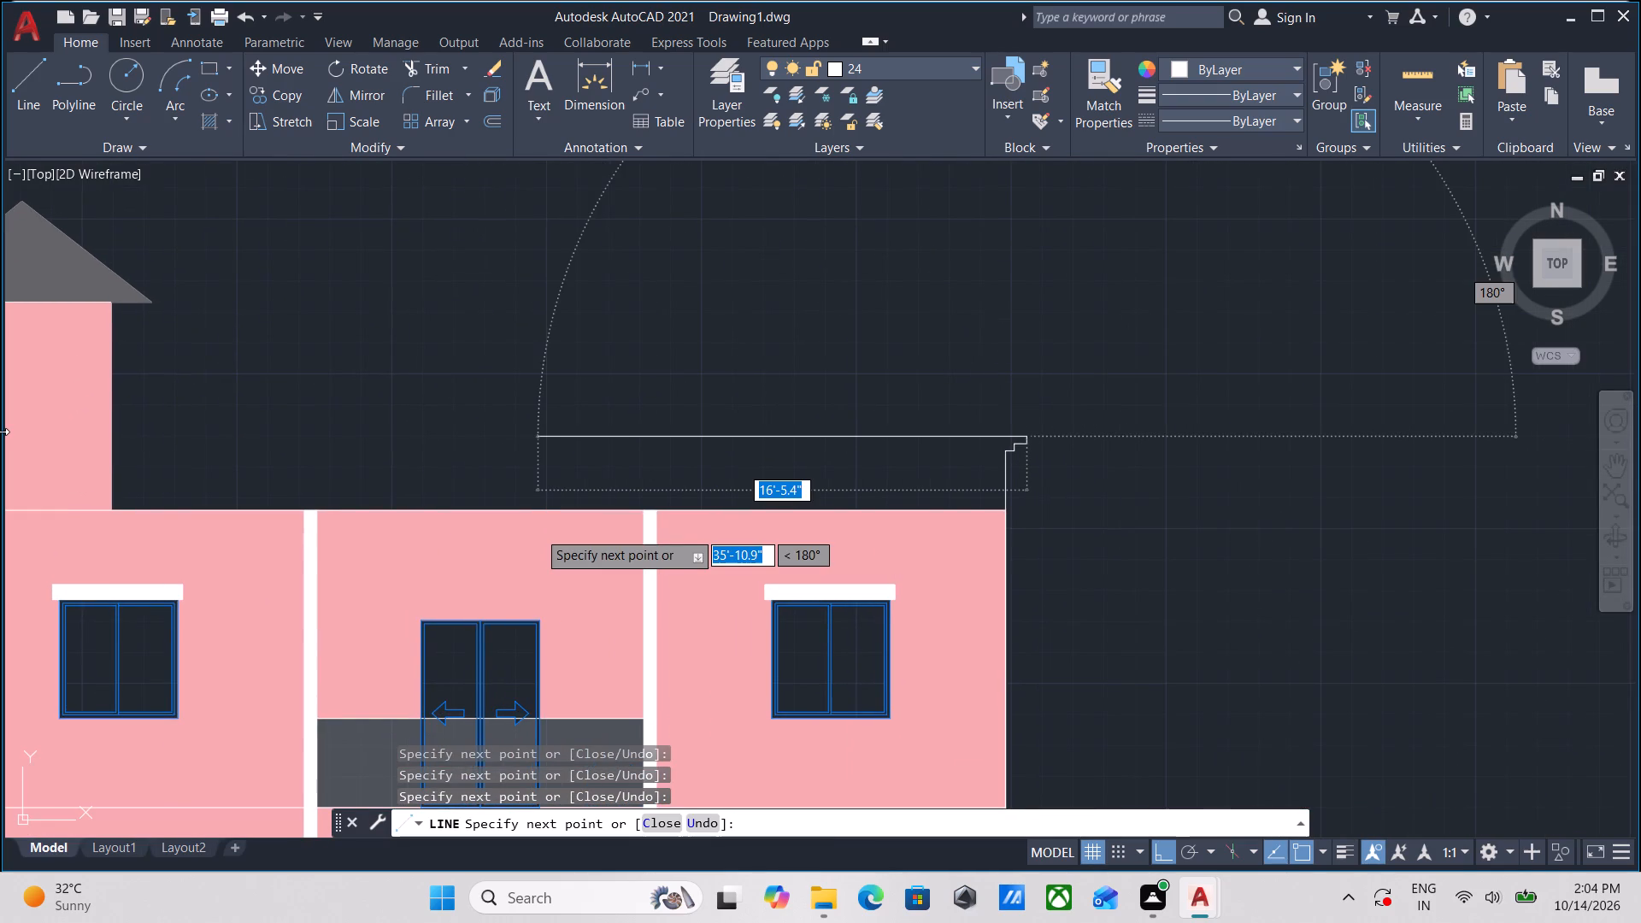
{"action": "scroll", "coordinate": [140, 461], "scroll_direction": "down", "scroll_amount": 1}
{"action": "middle_click_drag", "start_coordinate": [140, 461], "coordinate": [515, 503]}
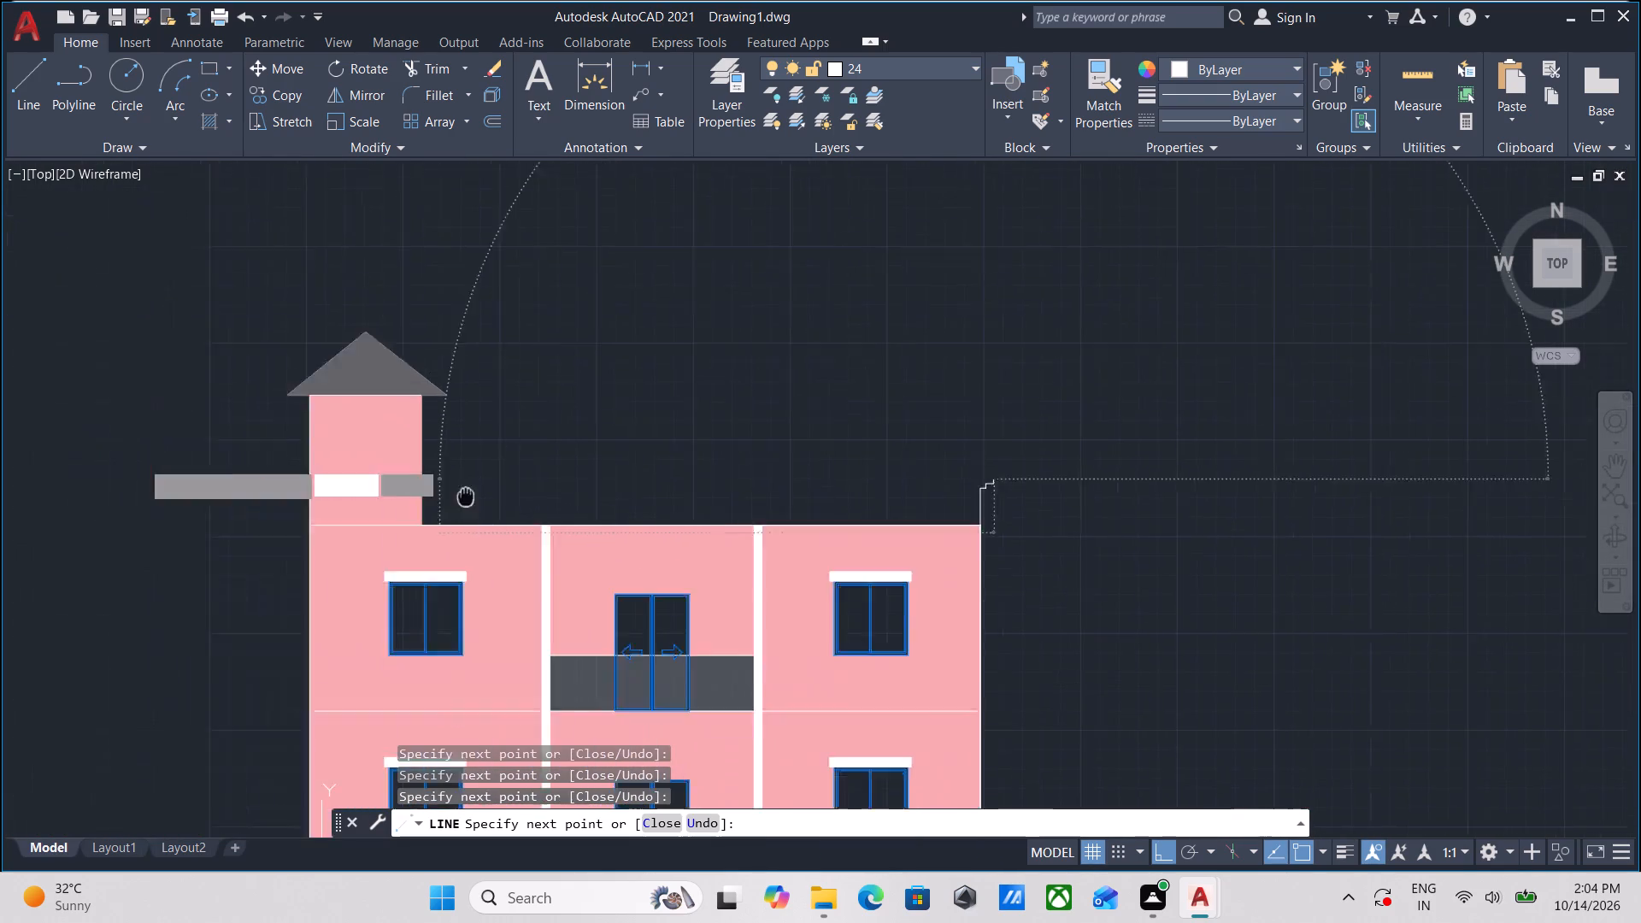
{"action": "middle_click_drag", "start_coordinate": [515, 503], "coordinate": [679, 524]}
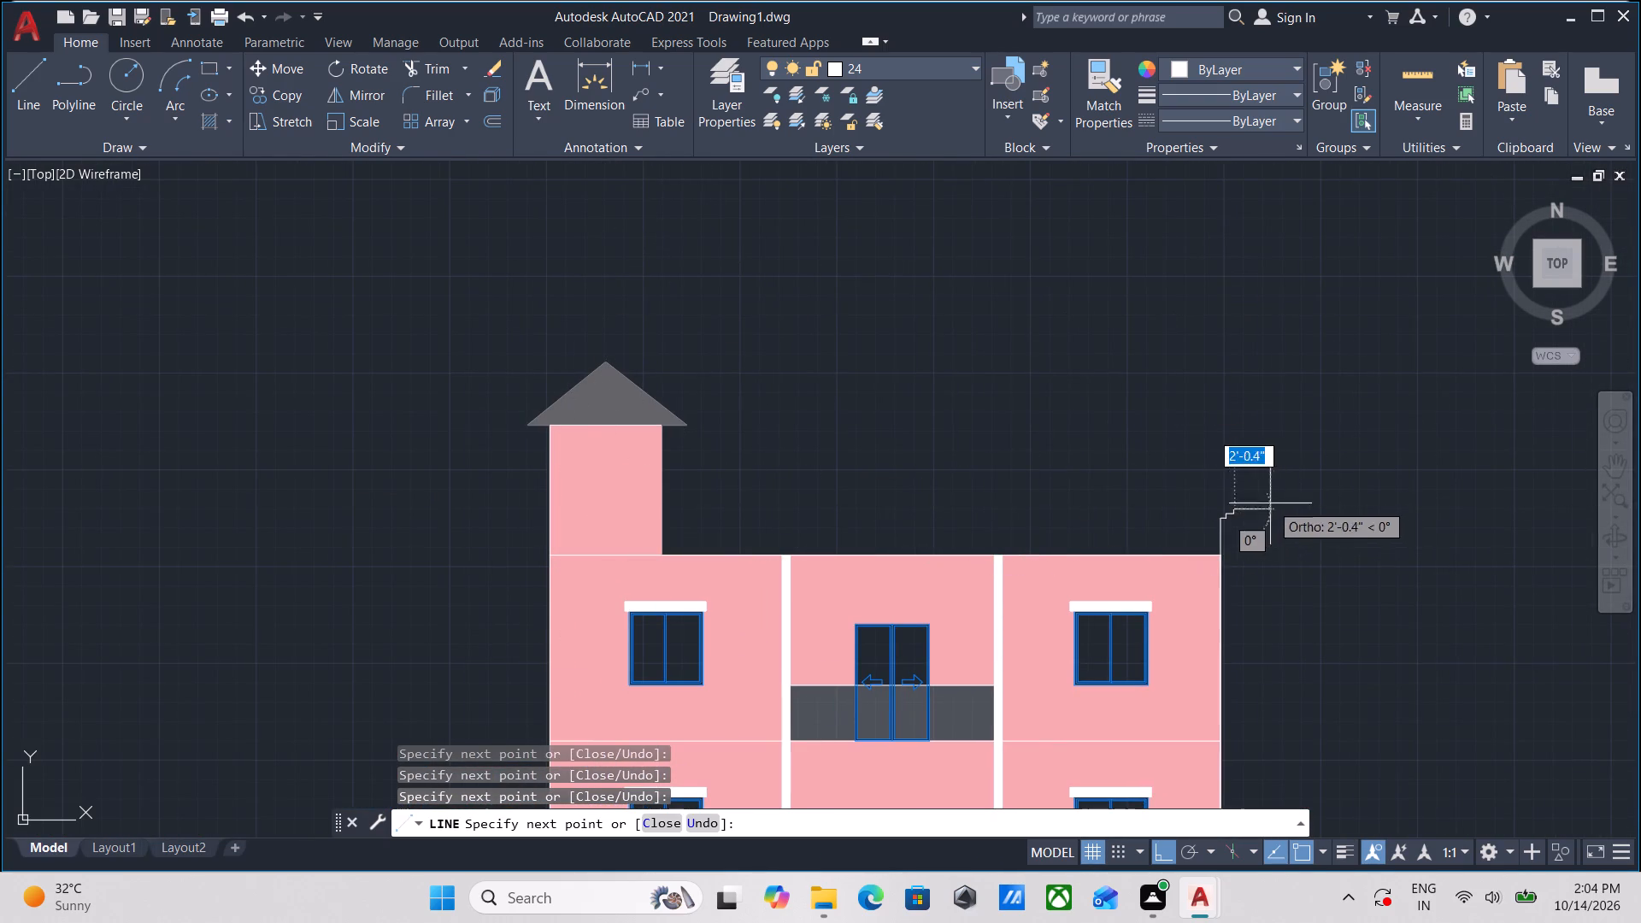
{"action": "scroll", "coordinate": [1258, 497], "scroll_direction": "up", "scroll_amount": 3}
{"action": "scroll", "coordinate": [1170, 542], "scroll_direction": "up", "scroll_amount": 3}
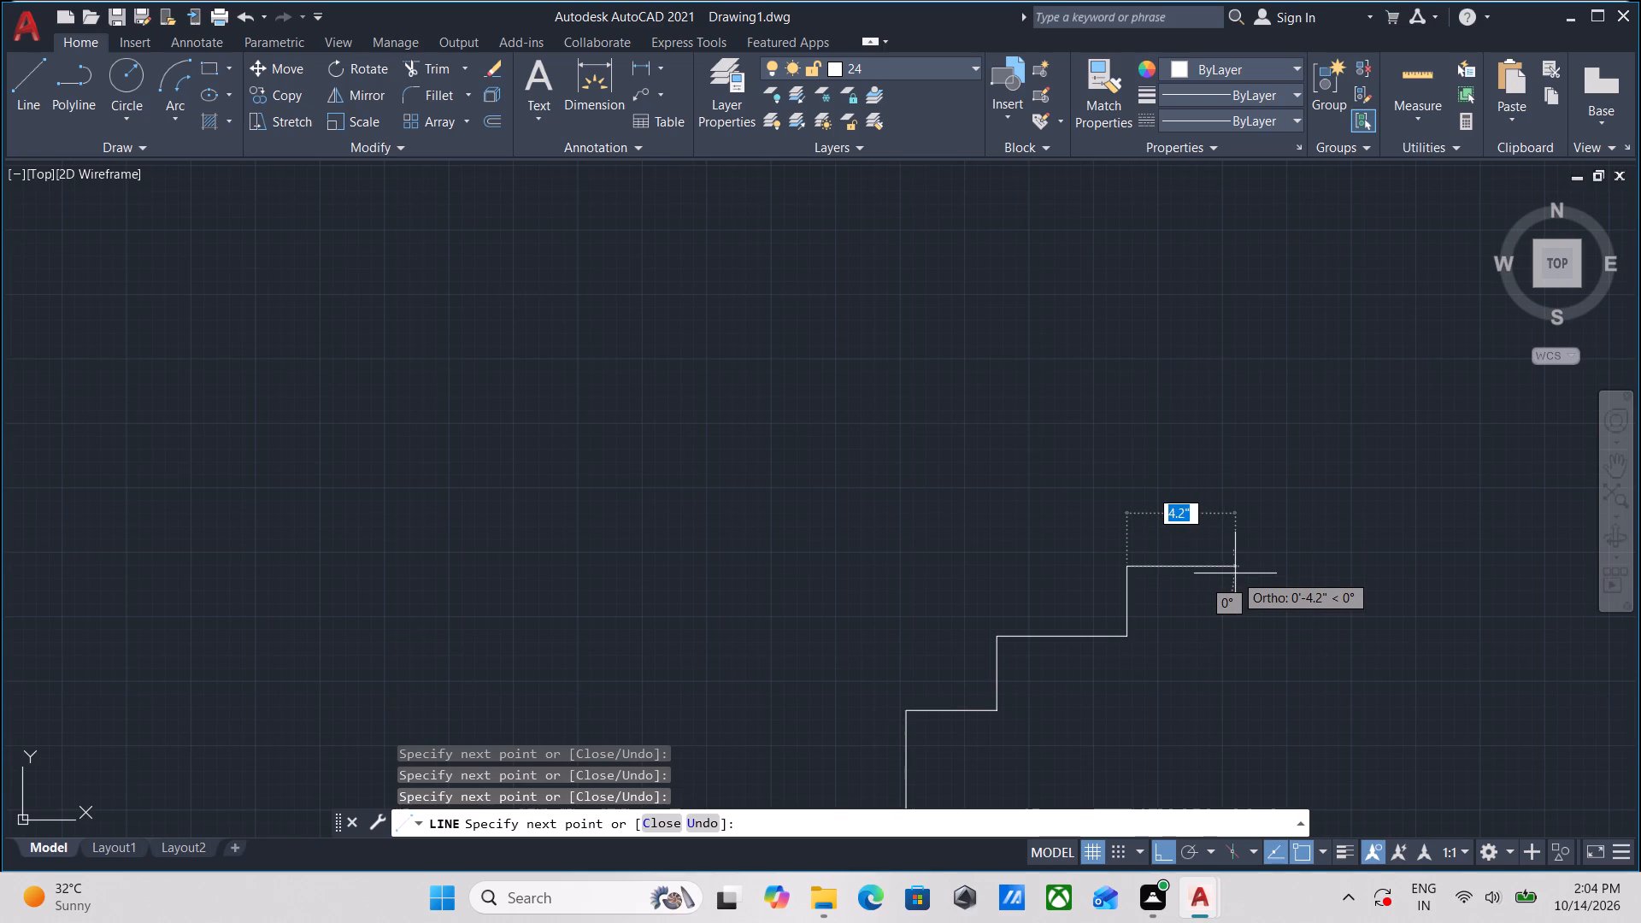
{"action": "scroll", "coordinate": [1235, 573], "scroll_direction": "down", "scroll_amount": 1}
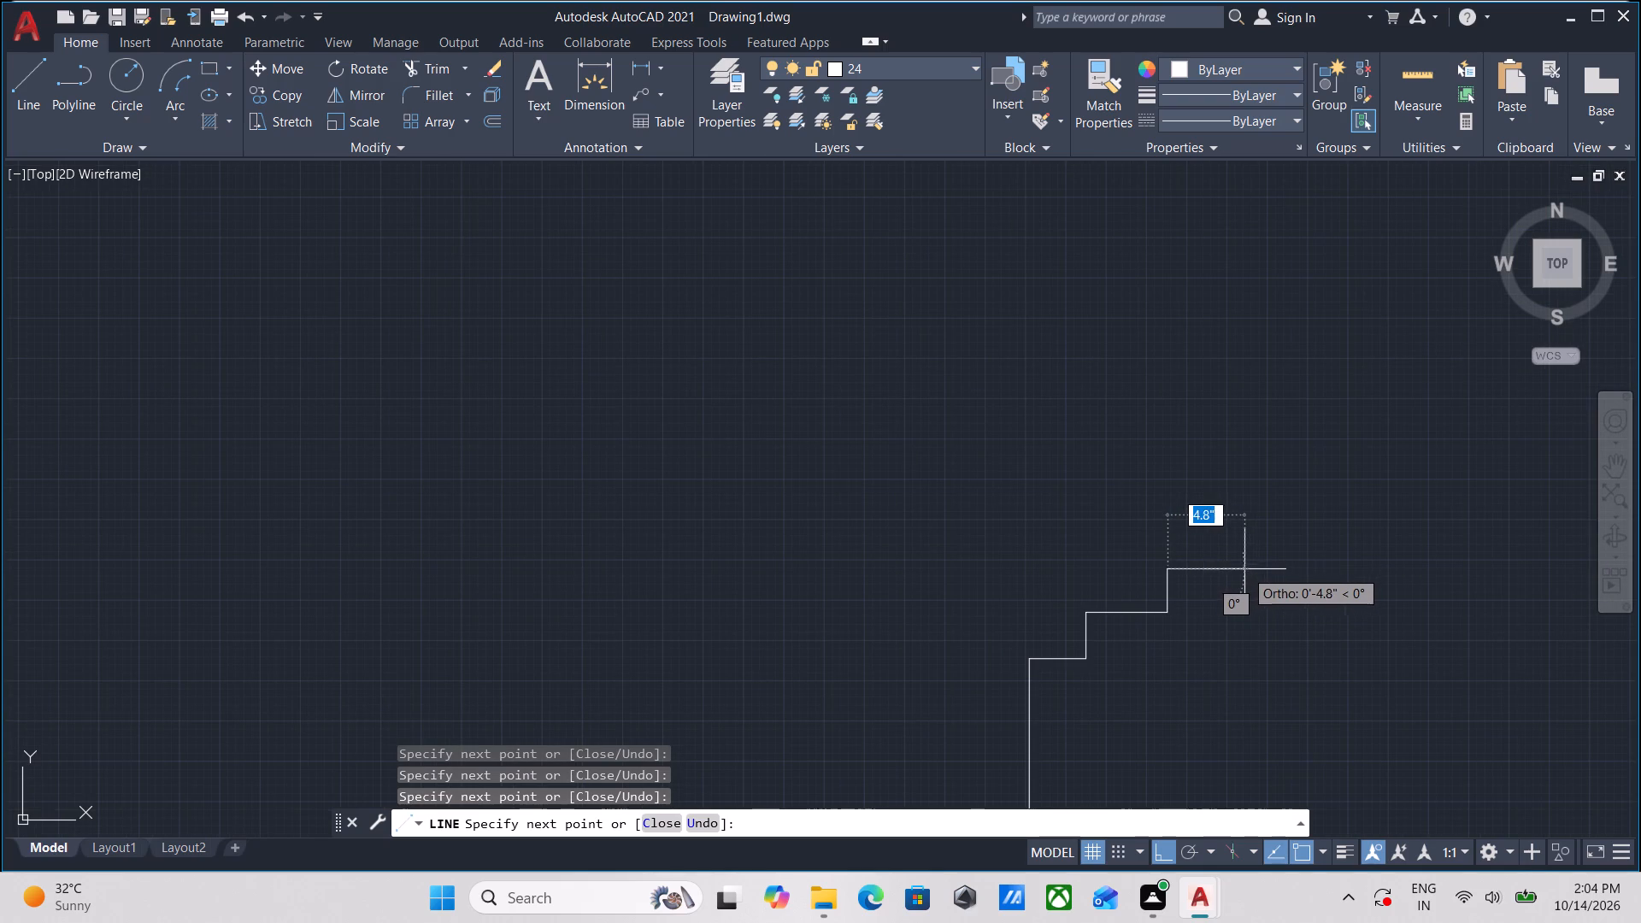
{"action": "left_click", "coordinate": [1233, 572]}
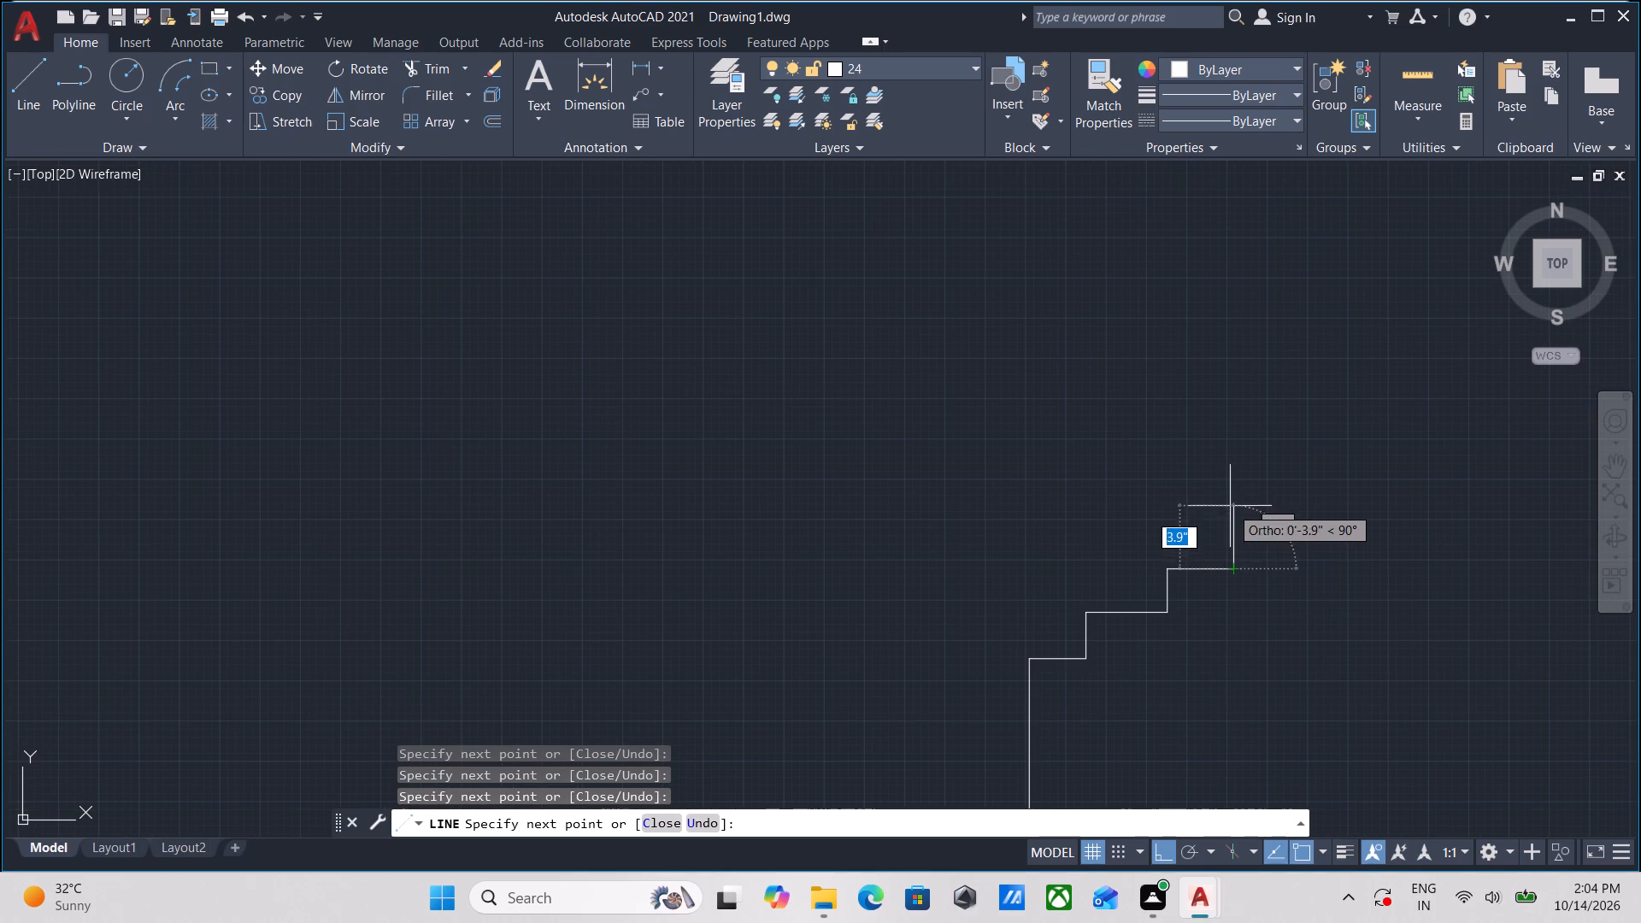
{"action": "left_click", "coordinate": [1230, 506]}
Draw the outline's horizontal top line inward, ending directly above the midpoint of the top storey's upper edge.
{"action": "scroll", "coordinate": [549, 481], "scroll_direction": "down", "scroll_amount": 1}
{"action": "middle_click_drag", "start_coordinate": [569, 483], "coordinate": [1049, 533]}
{"action": "scroll", "coordinate": [791, 530], "scroll_direction": "down", "scroll_amount": 2}
{"action": "middle_click_drag", "start_coordinate": [791, 530], "coordinate": [1044, 532]}
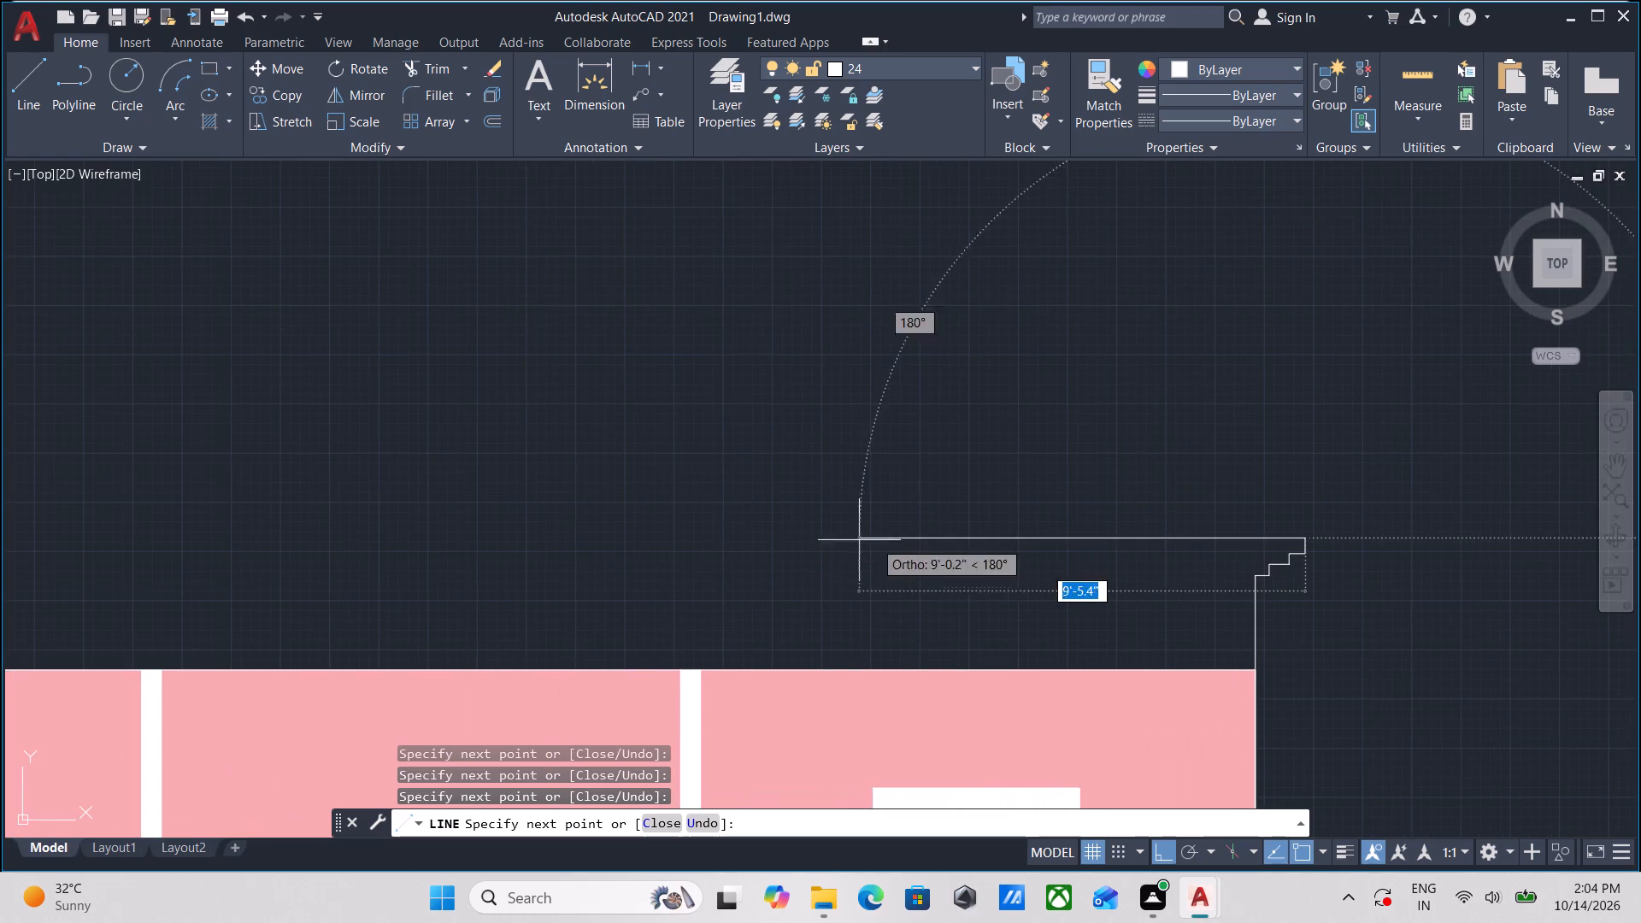
{"action": "middle_click_drag", "start_coordinate": [713, 532], "coordinate": [1051, 542]}
{"action": "scroll", "coordinate": [954, 536], "scroll_direction": "down", "scroll_amount": 1}
{"action": "middle_click_drag", "start_coordinate": [954, 536], "coordinate": [789, 532]}
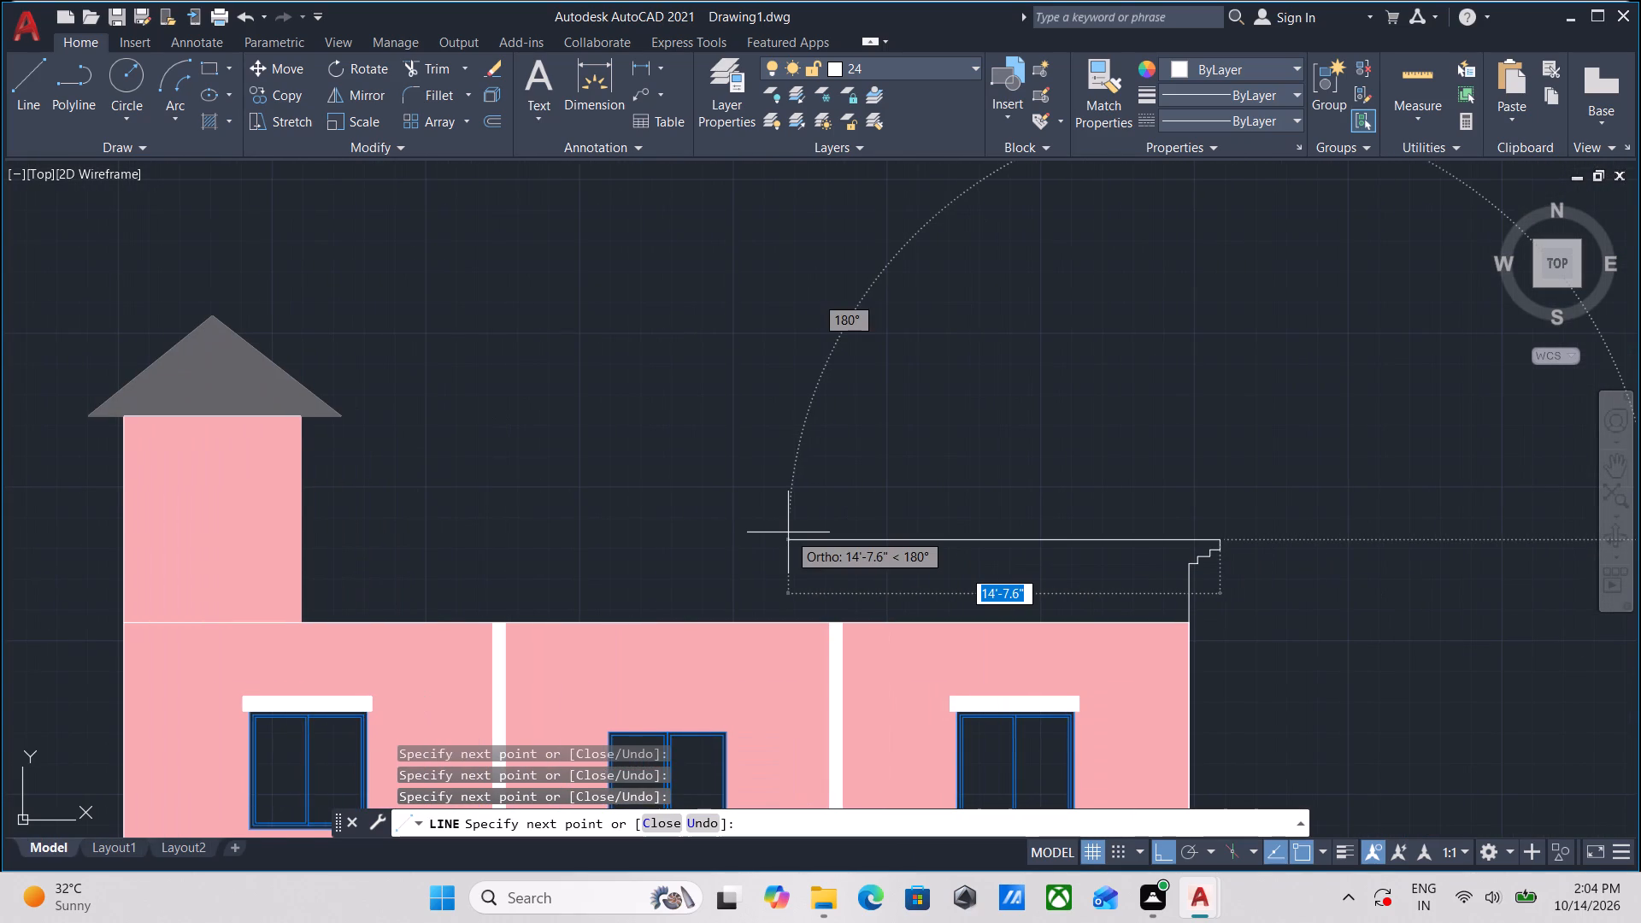
{"action": "middle_click_drag", "start_coordinate": [309, 526], "coordinate": [754, 563]}
{"action": "scroll", "coordinate": [883, 564], "scroll_direction": "down", "scroll_amount": 1}
{"action": "middle_click_drag", "start_coordinate": [883, 564], "coordinate": [744, 545]}
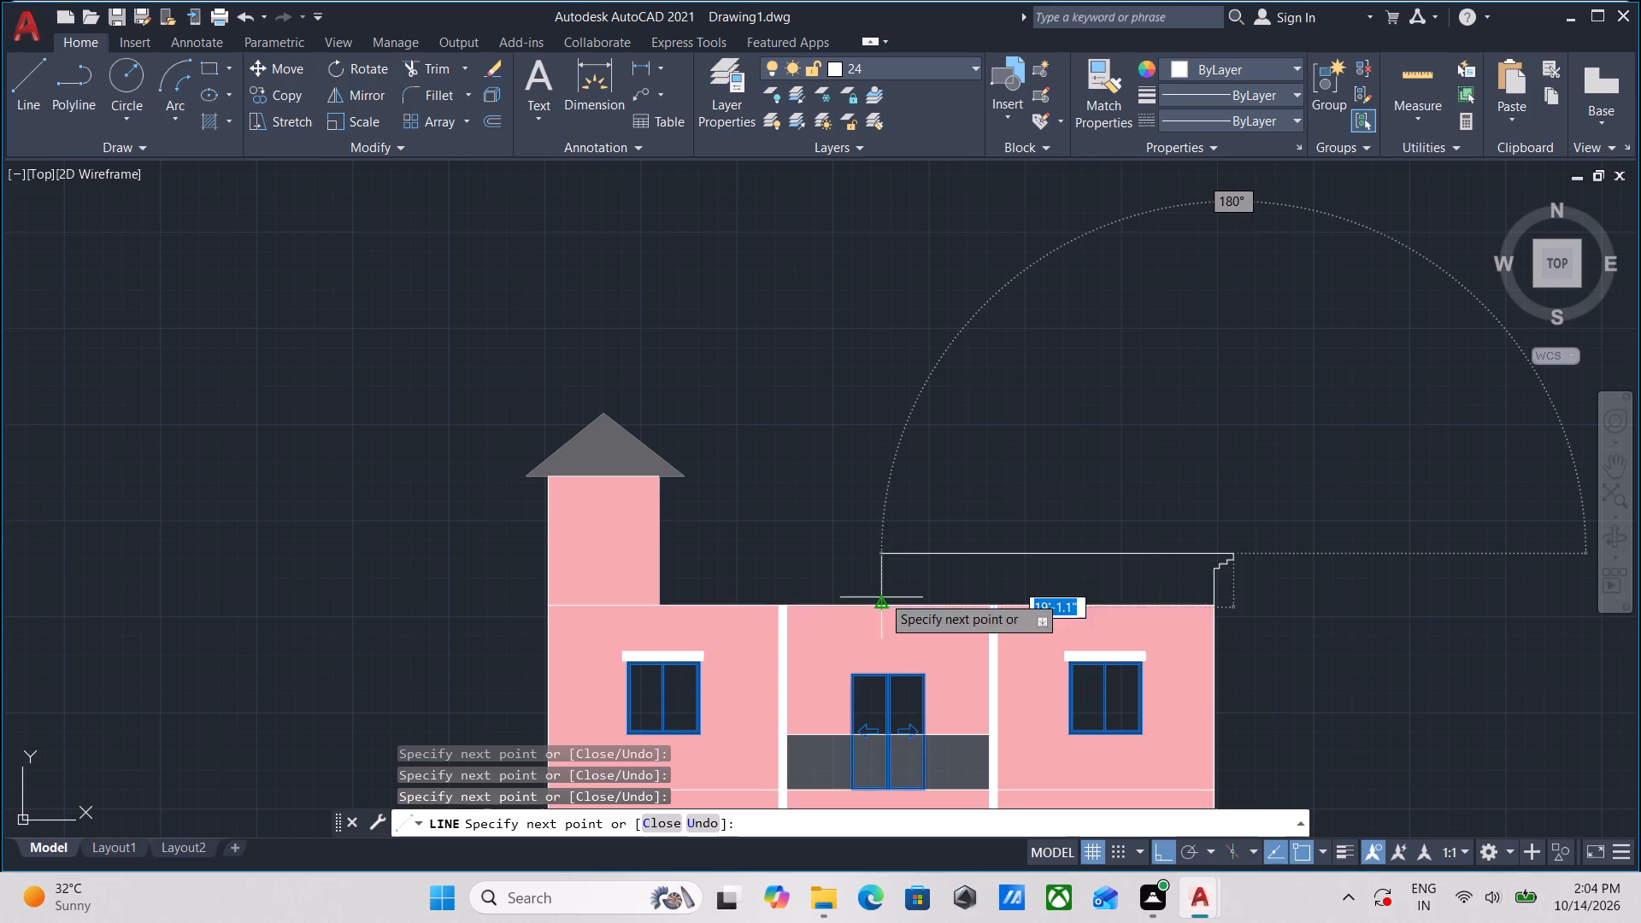
{"action": "left_click", "coordinate": [881, 557]}
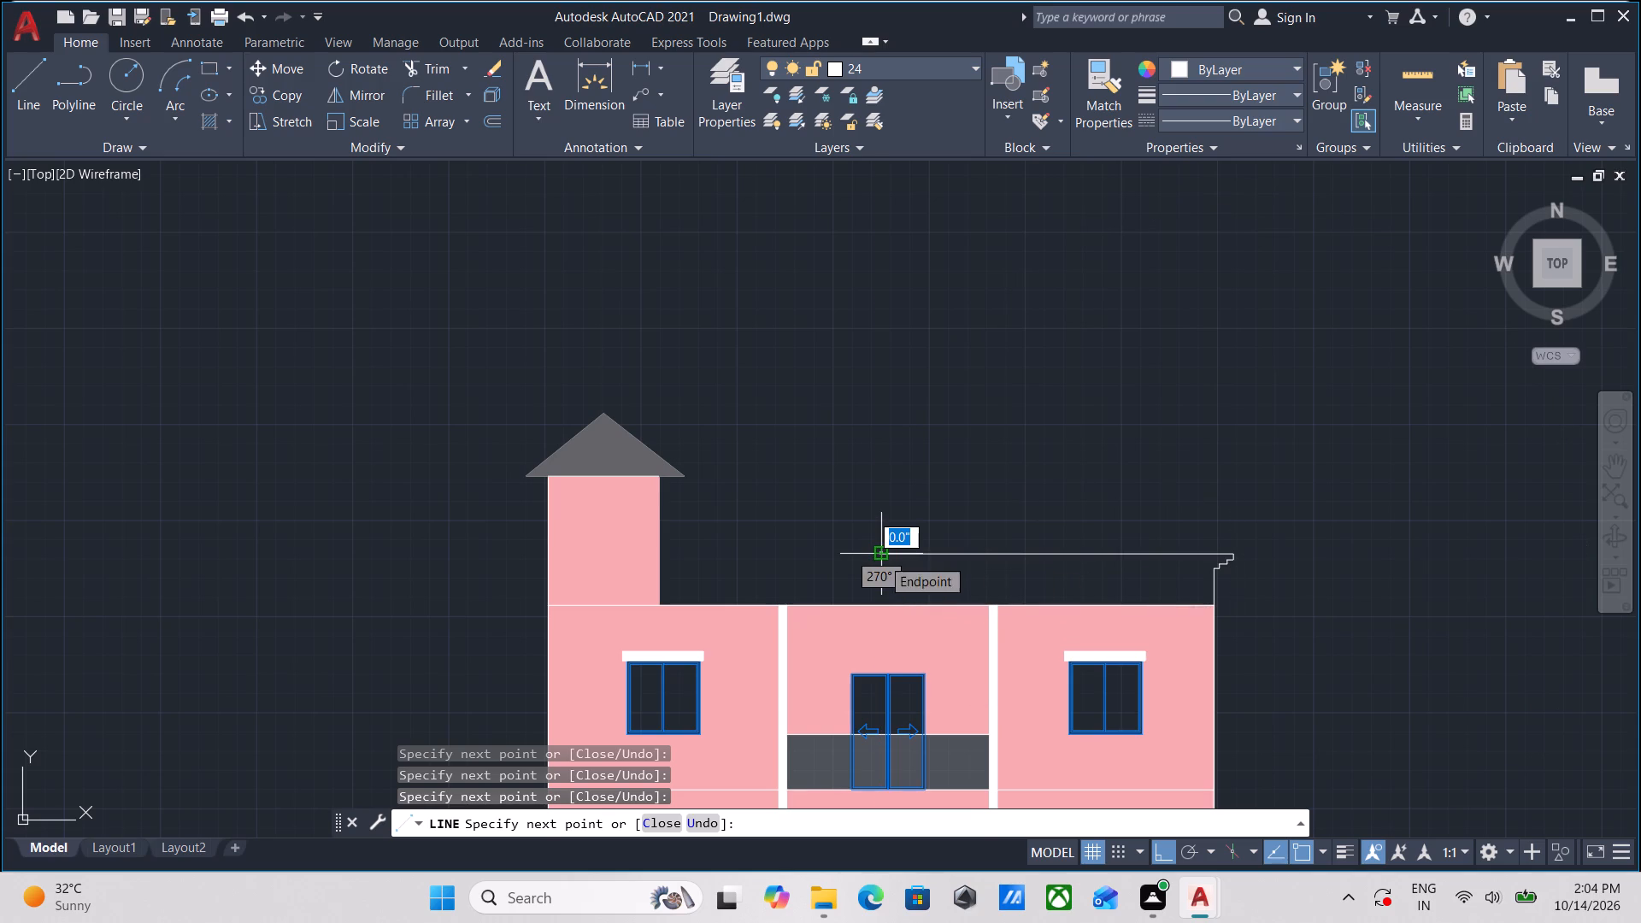
{"action": "key", "text": "Escape"}
Mirror the half roof-edge outline about the vertical axis through the top storey's midpoint, keeping the source objects.
{"action": "left_click_drag", "start_coordinate": [1285, 604], "coordinate": [1278, 596]}
{"action": "left_click", "coordinate": [1177, 484]}
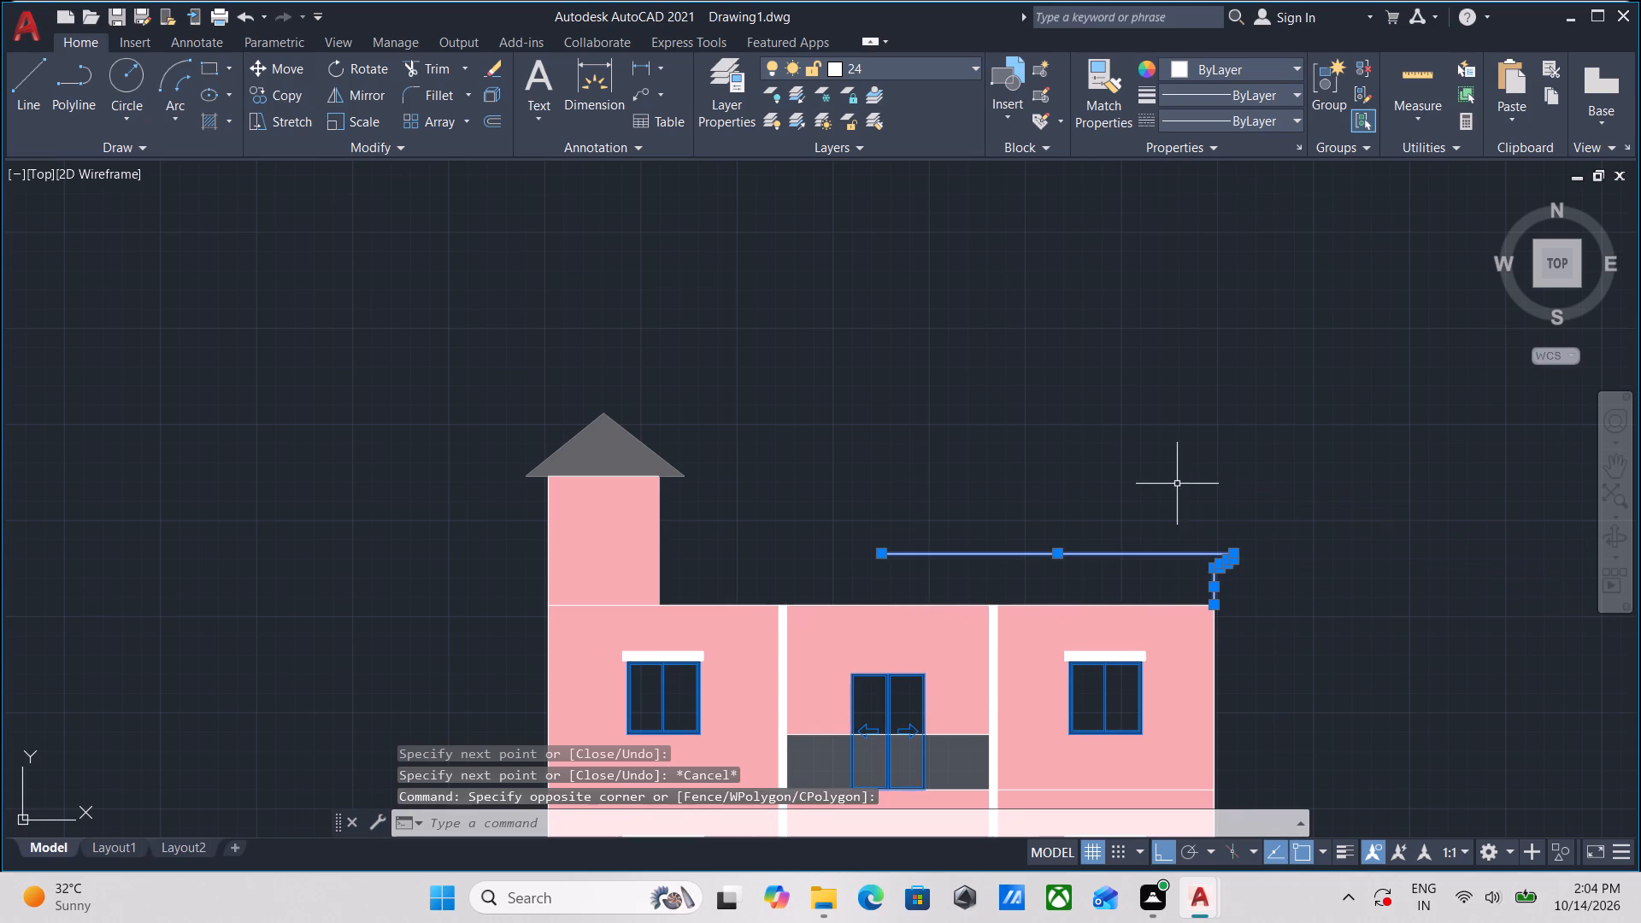
{"action": "middle_click_drag", "start_coordinate": [1049, 522], "coordinate": [1083, 513]}
{"action": "type", "text": "MI"}
{"action": "key", "text": "Return"}
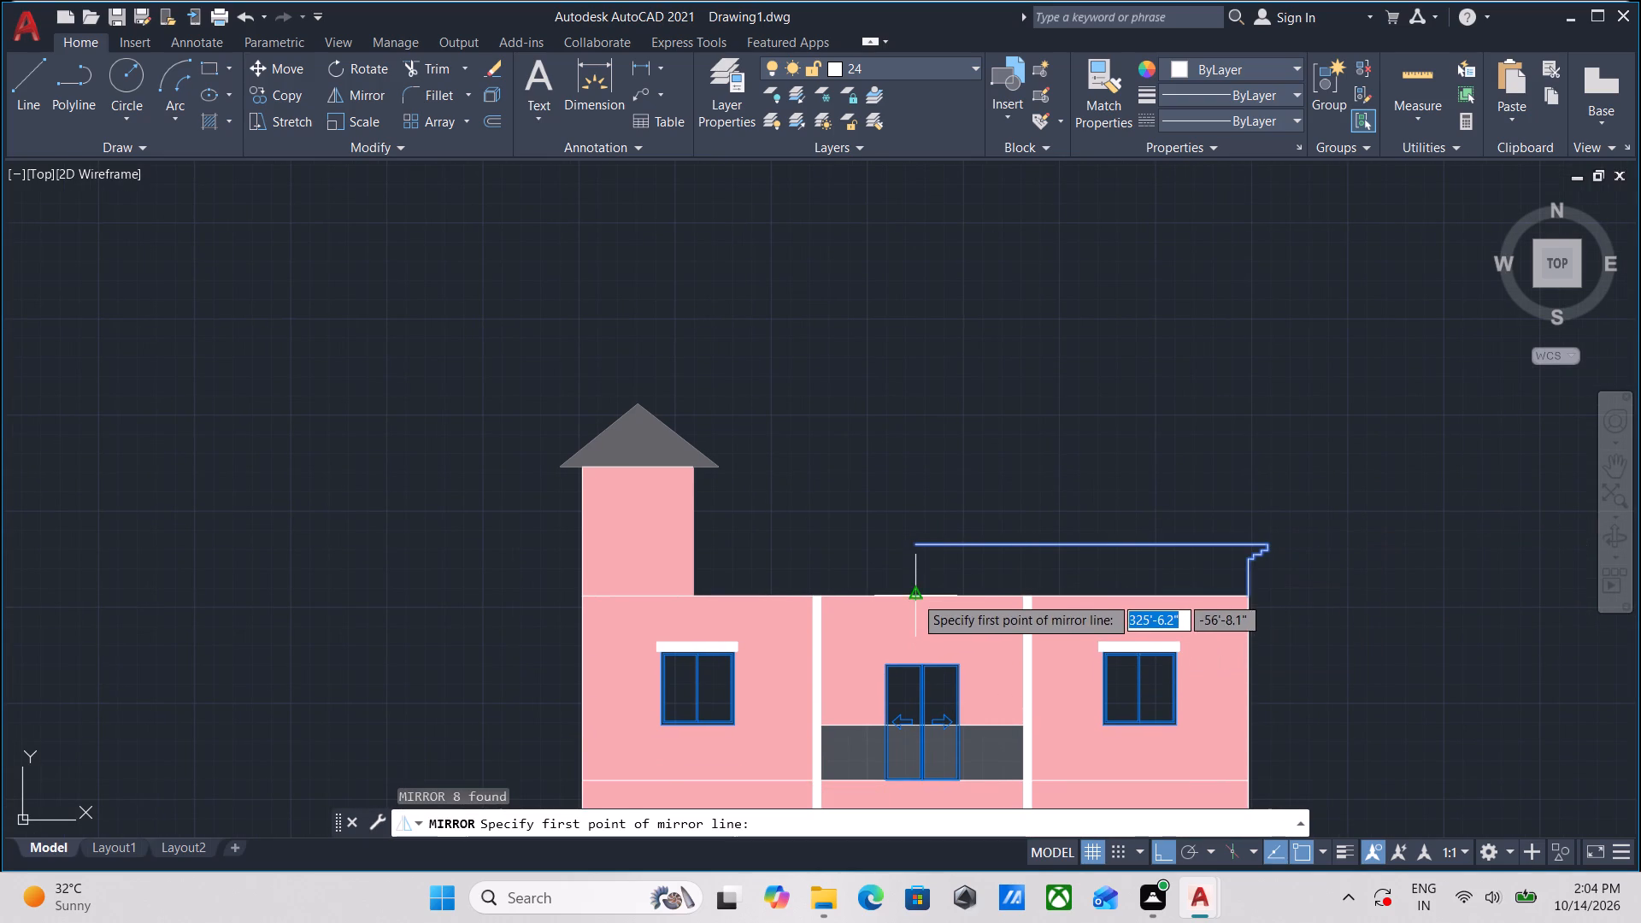
{"action": "left_click", "coordinate": [915, 596]}
{"action": "left_click", "coordinate": [918, 668]}
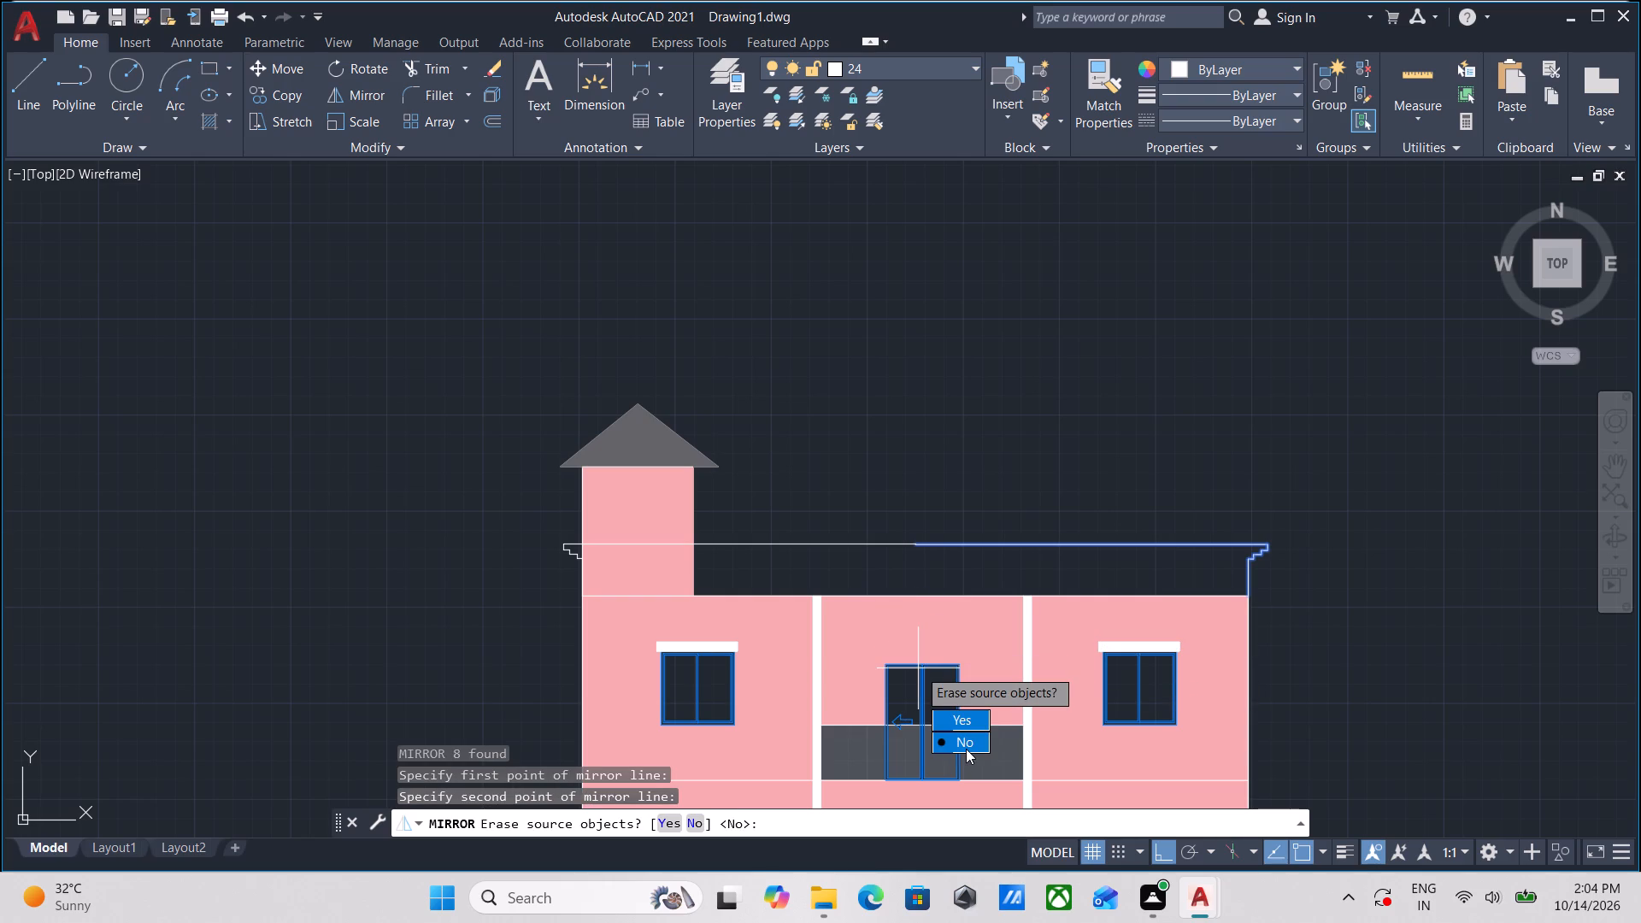
{"action": "left_click_drag", "start_coordinate": [966, 744], "coordinate": [918, 668]}
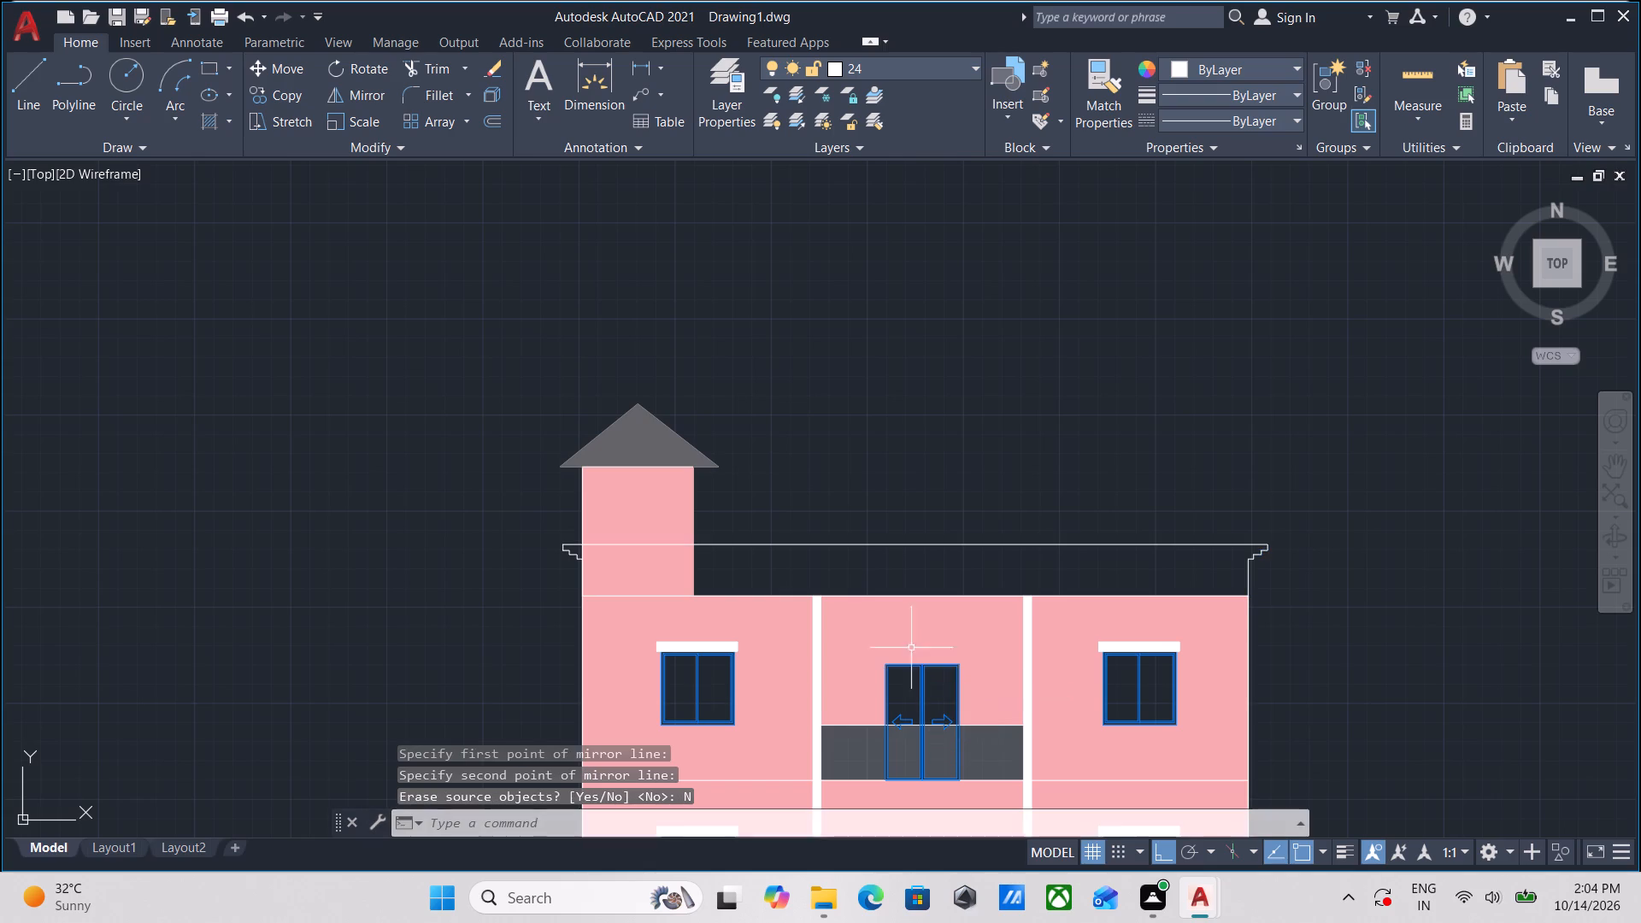
Hide the grey-gabled roof-top block, including its pink wall.
{"action": "scroll", "coordinate": [736, 490], "scroll_direction": "up", "scroll_amount": 2}
{"action": "scroll", "coordinate": [790, 516], "scroll_direction": "down", "scroll_amount": 1}
{"action": "middle_click_drag", "start_coordinate": [791, 515], "coordinate": [845, 423]}
{"action": "scroll", "coordinate": [972, 491], "scroll_direction": "down", "scroll_amount": 1}
{"action": "middle_click_drag", "start_coordinate": [972, 491], "coordinate": [826, 546]}
{"action": "left_click", "coordinate": [711, 506]}
{"action": "left_click", "coordinate": [534, 397]}
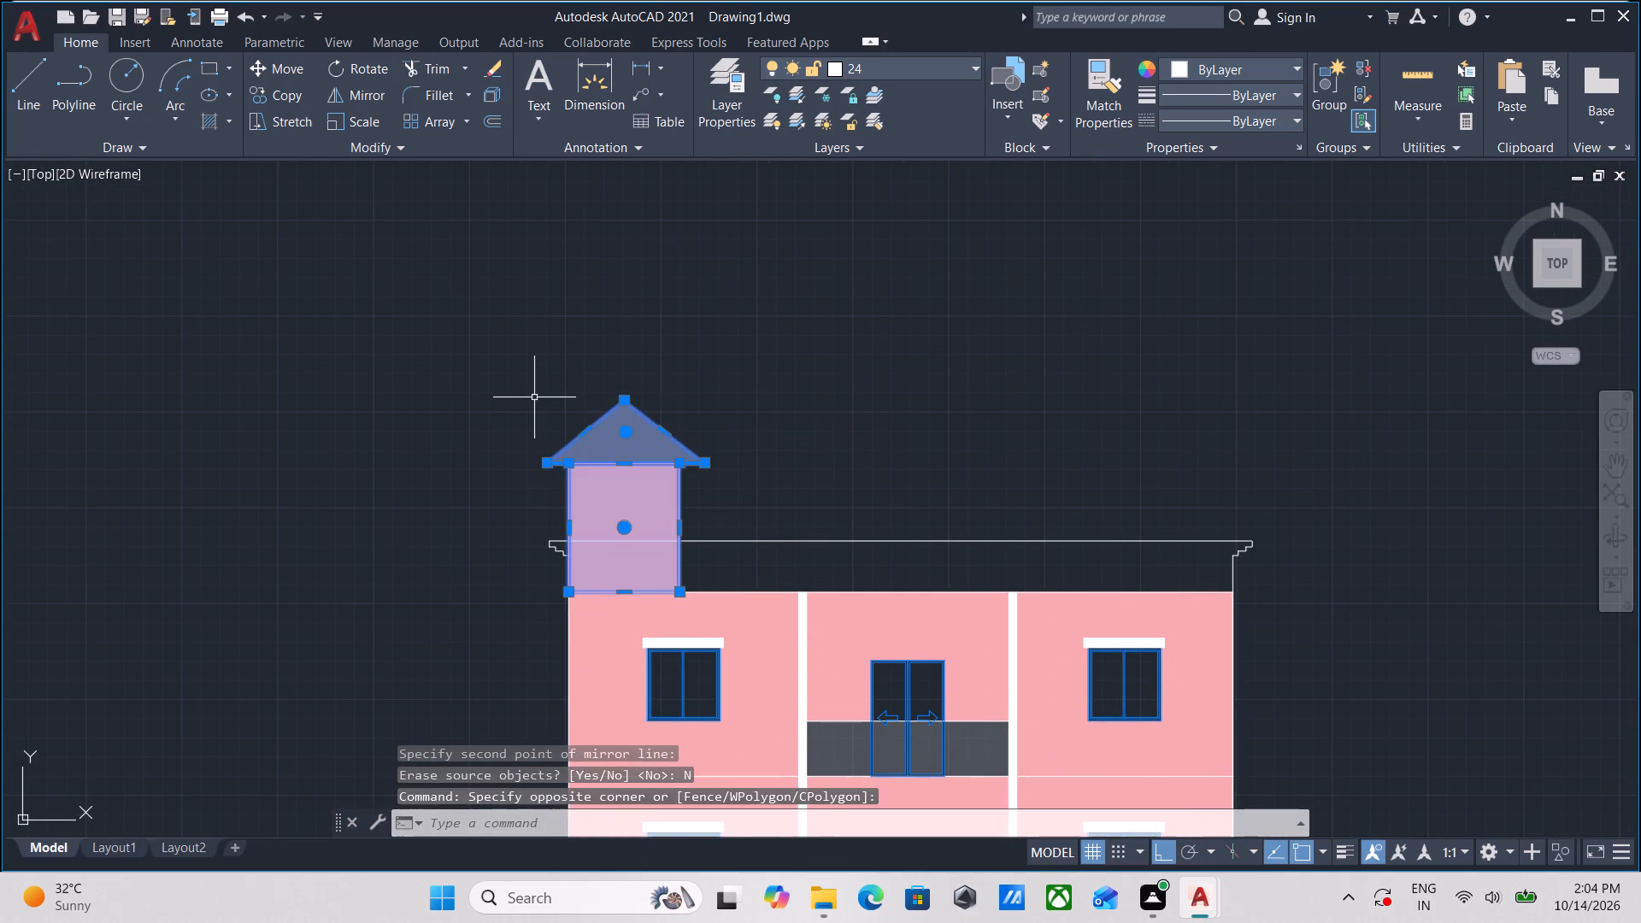
{"action": "right_click", "coordinate": [534, 397]}
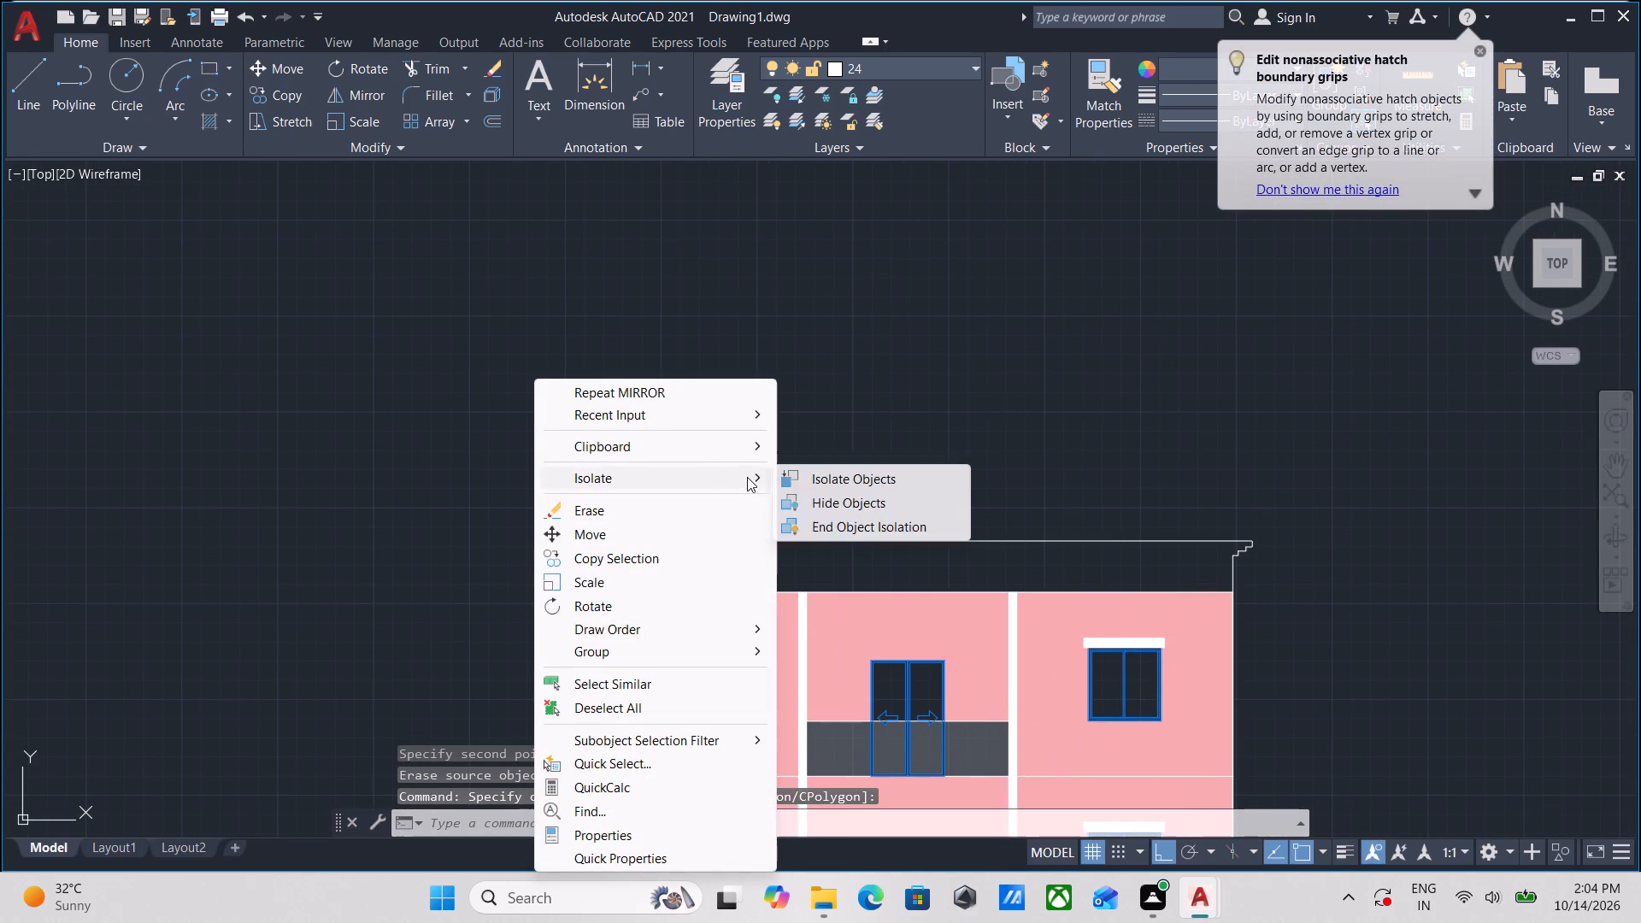
{"action": "left_click", "coordinate": [844, 506]}
Draw a horizontal line across the roof edge joining the inner corners of the two uppermost steps.
{"action": "scroll", "coordinate": [785, 552], "scroll_direction": "down", "scroll_amount": 1}
{"action": "middle_click_drag", "start_coordinate": [859, 561], "coordinate": [818, 494]}
{"action": "scroll", "coordinate": [571, 489], "scroll_direction": "up", "scroll_amount": 2}
{"action": "middle_click_drag", "start_coordinate": [777, 477], "coordinate": [500, 494]}
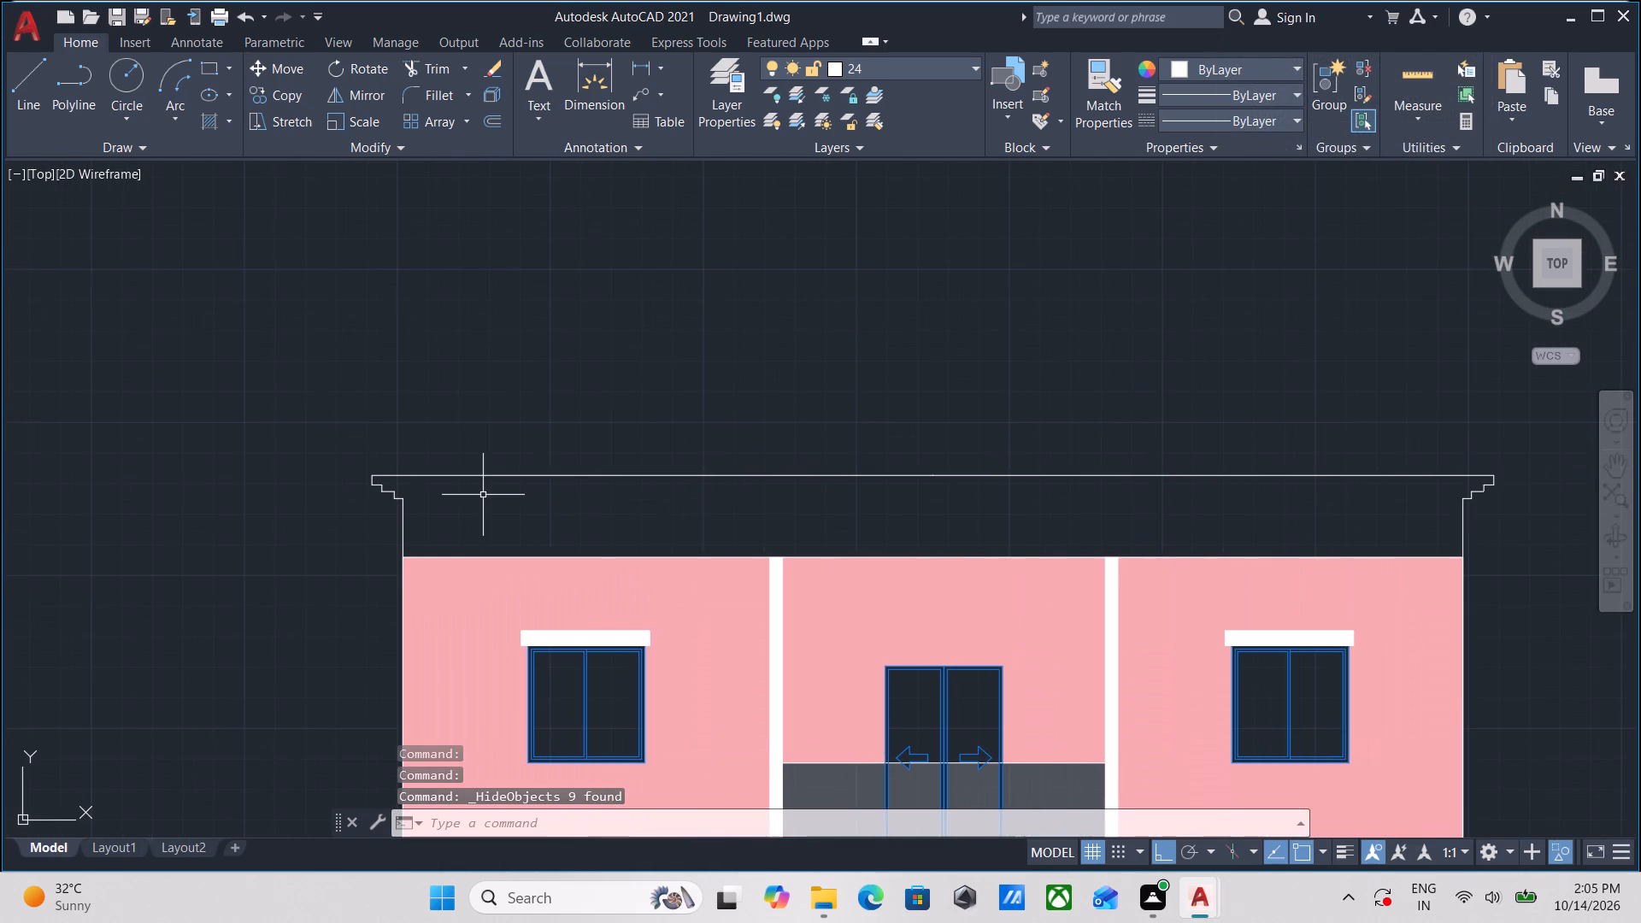
{"action": "key", "text": "l"}
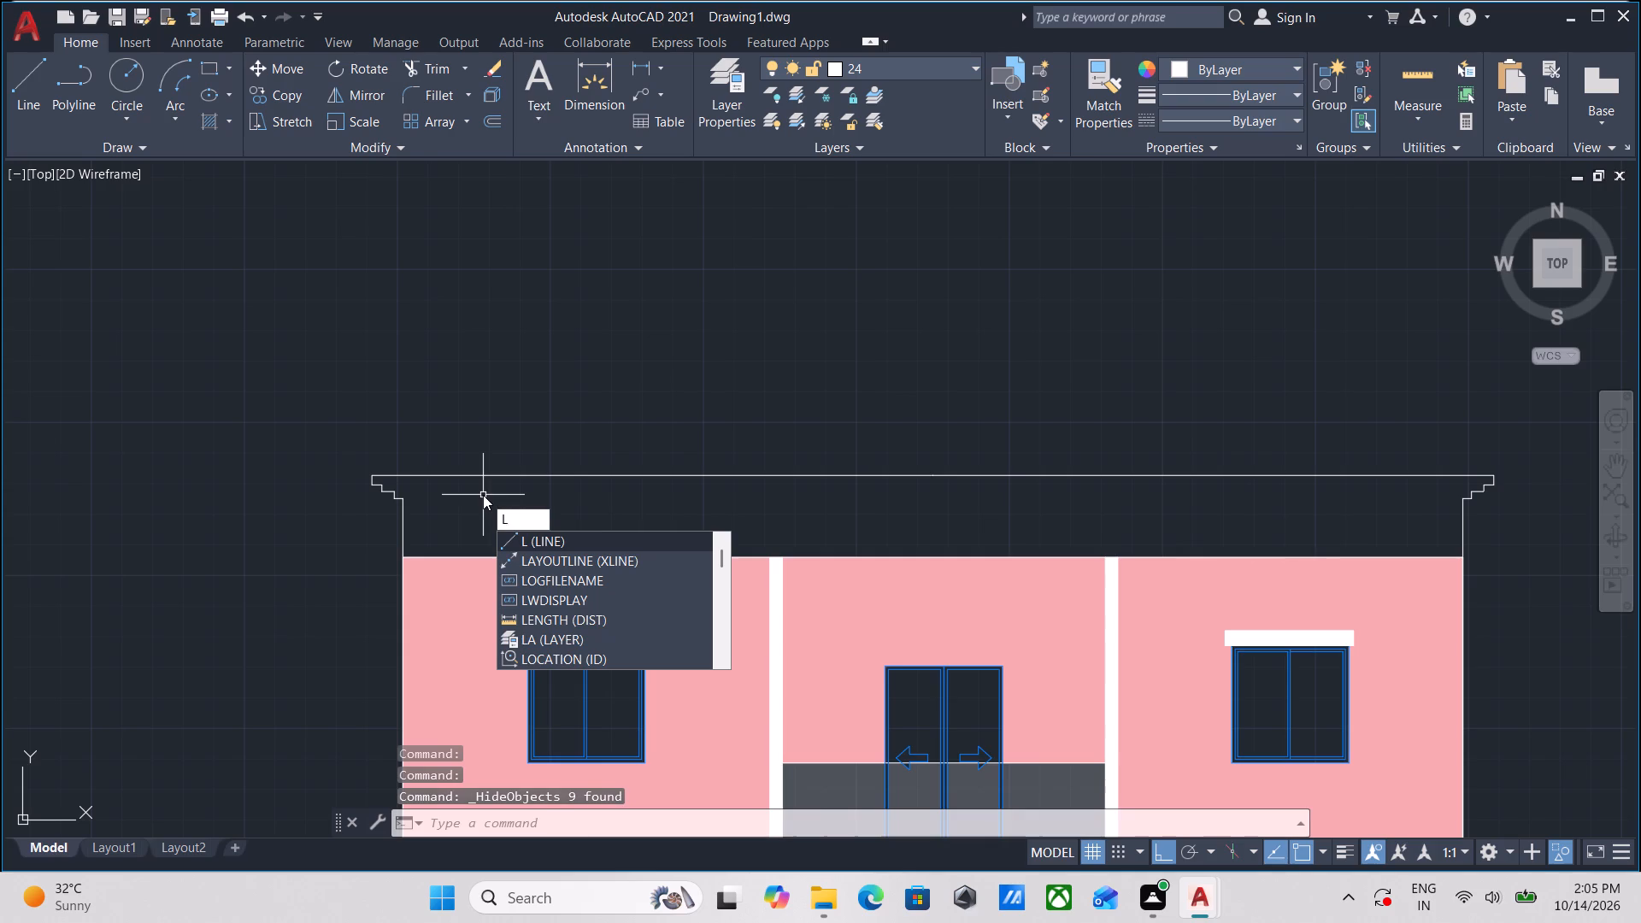
{"action": "key", "text": "Return"}
{"action": "scroll", "coordinate": [407, 526], "scroll_direction": "up", "scroll_amount": 2}
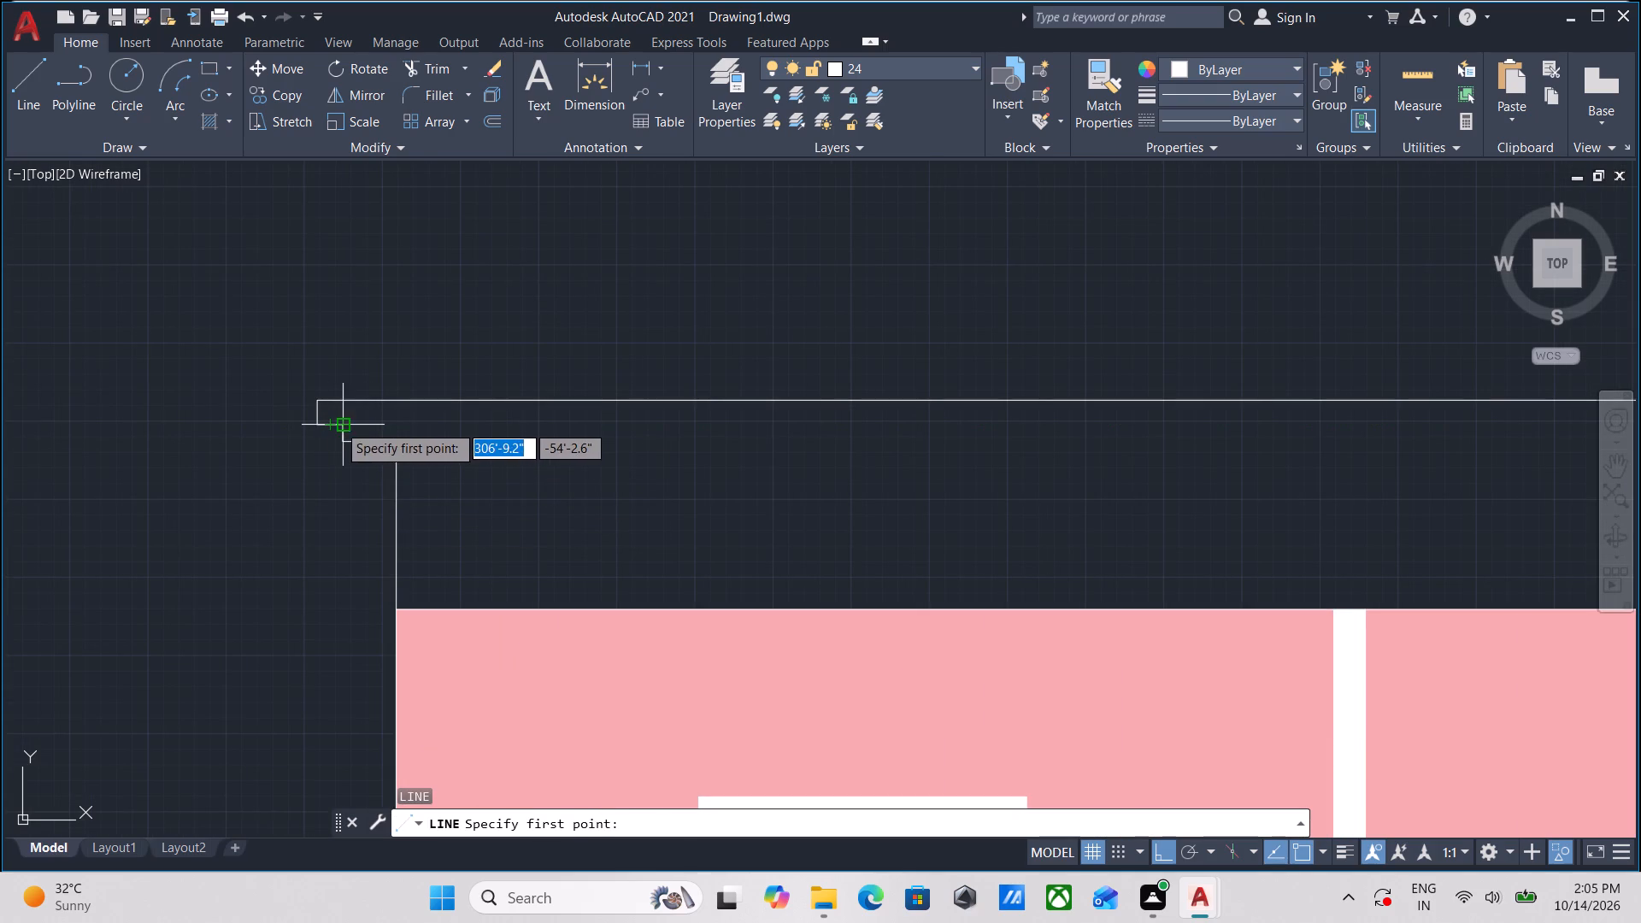
{"action": "left_click", "coordinate": [338, 424]}
{"action": "middle_click_drag", "start_coordinate": [777, 445], "coordinate": [138, 436]}
{"action": "scroll", "coordinate": [827, 509], "scroll_direction": "down", "scroll_amount": 2}
{"action": "middle_click_drag", "start_coordinate": [817, 514], "coordinate": [303, 524]}
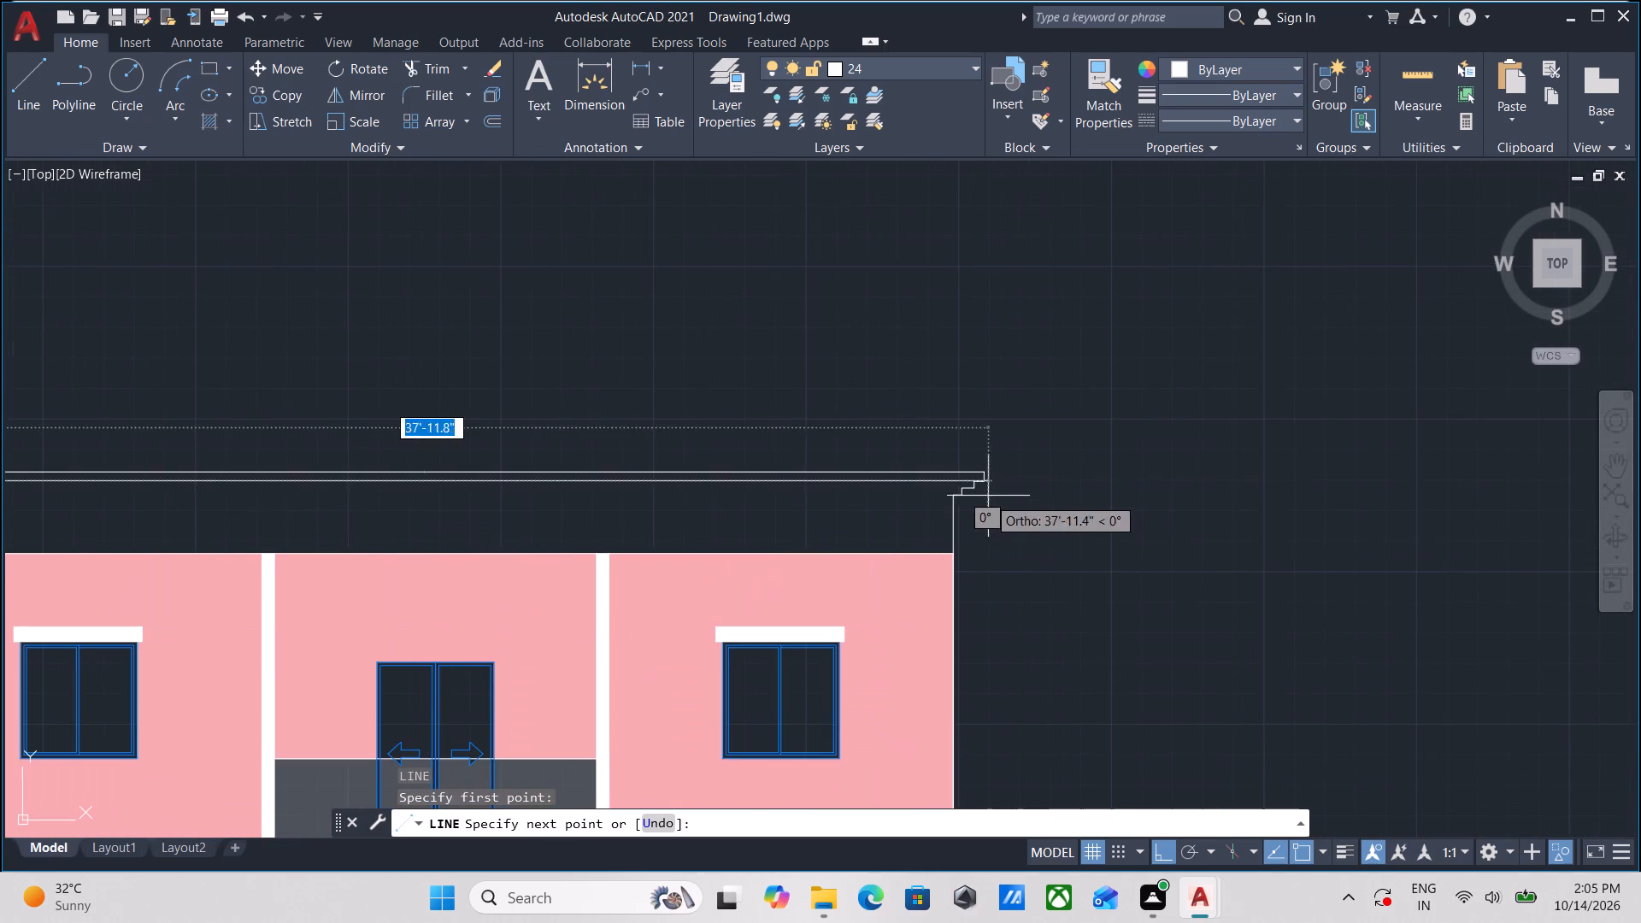
{"action": "scroll", "coordinate": [984, 491], "scroll_direction": "up", "scroll_amount": 1}
{"action": "left_click", "coordinate": [970, 471]}
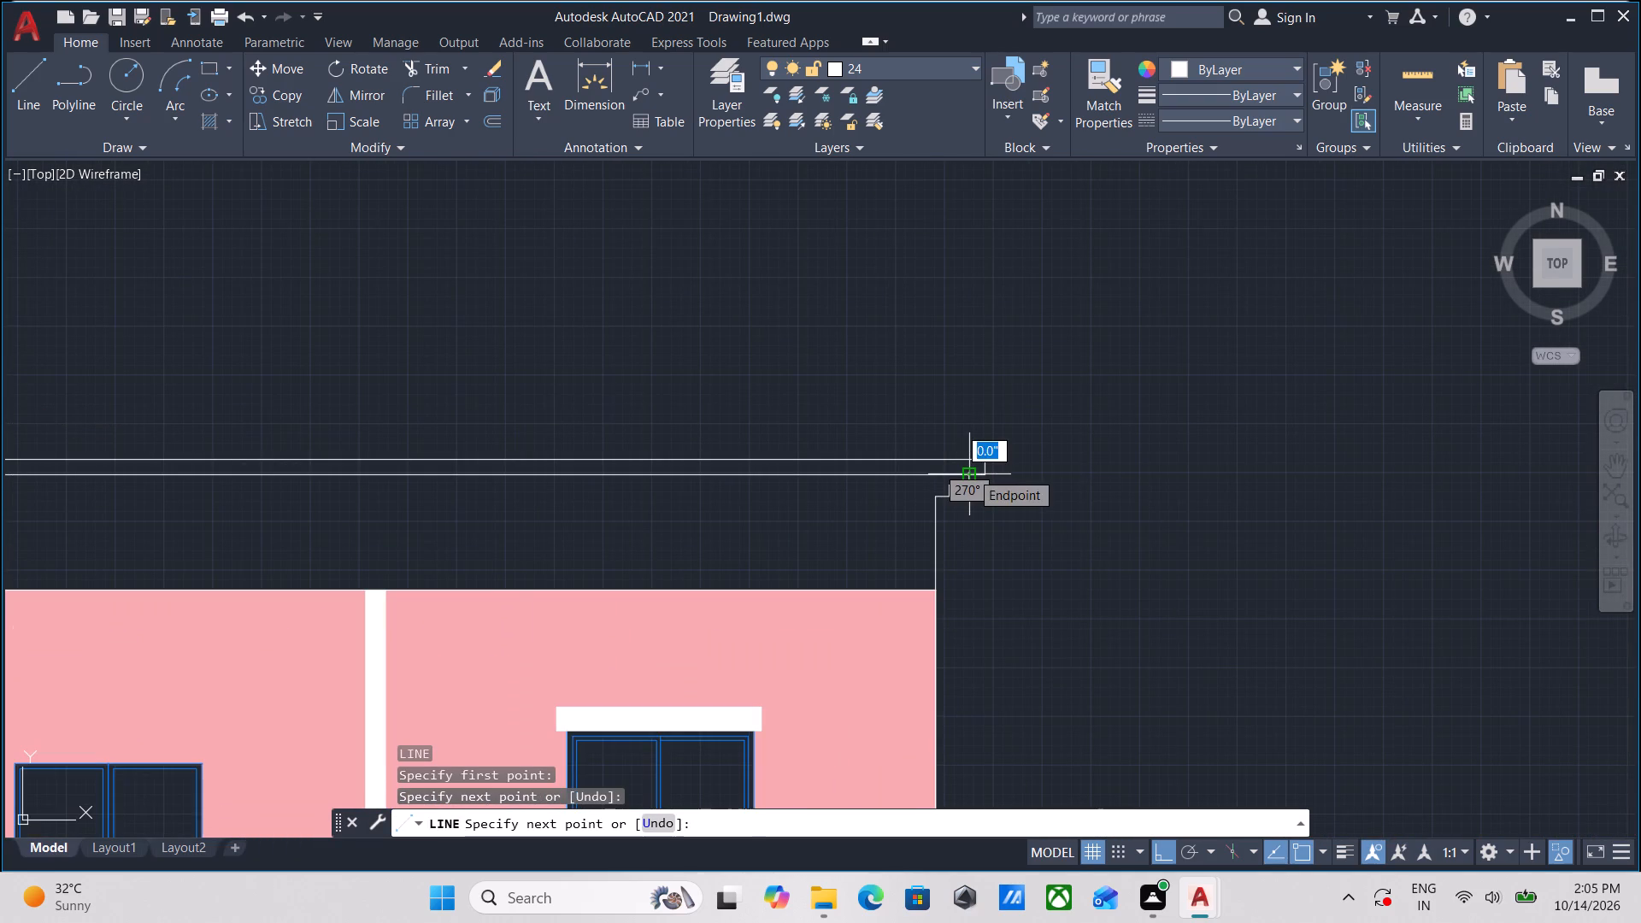
{"action": "key", "text": "Escape"}
Draw a horizontal line across the roof edge joining the inner corners of the two middle steps.
{"action": "scroll", "coordinate": [691, 509], "scroll_direction": "down", "scroll_amount": 2}
{"action": "middle_click_drag", "start_coordinate": [691, 509], "coordinate": [1068, 473]}
{"action": "middle_click_drag", "start_coordinate": [621, 491], "coordinate": [768, 514]}
{"action": "scroll", "coordinate": [593, 482], "scroll_direction": "up", "scroll_amount": 2}
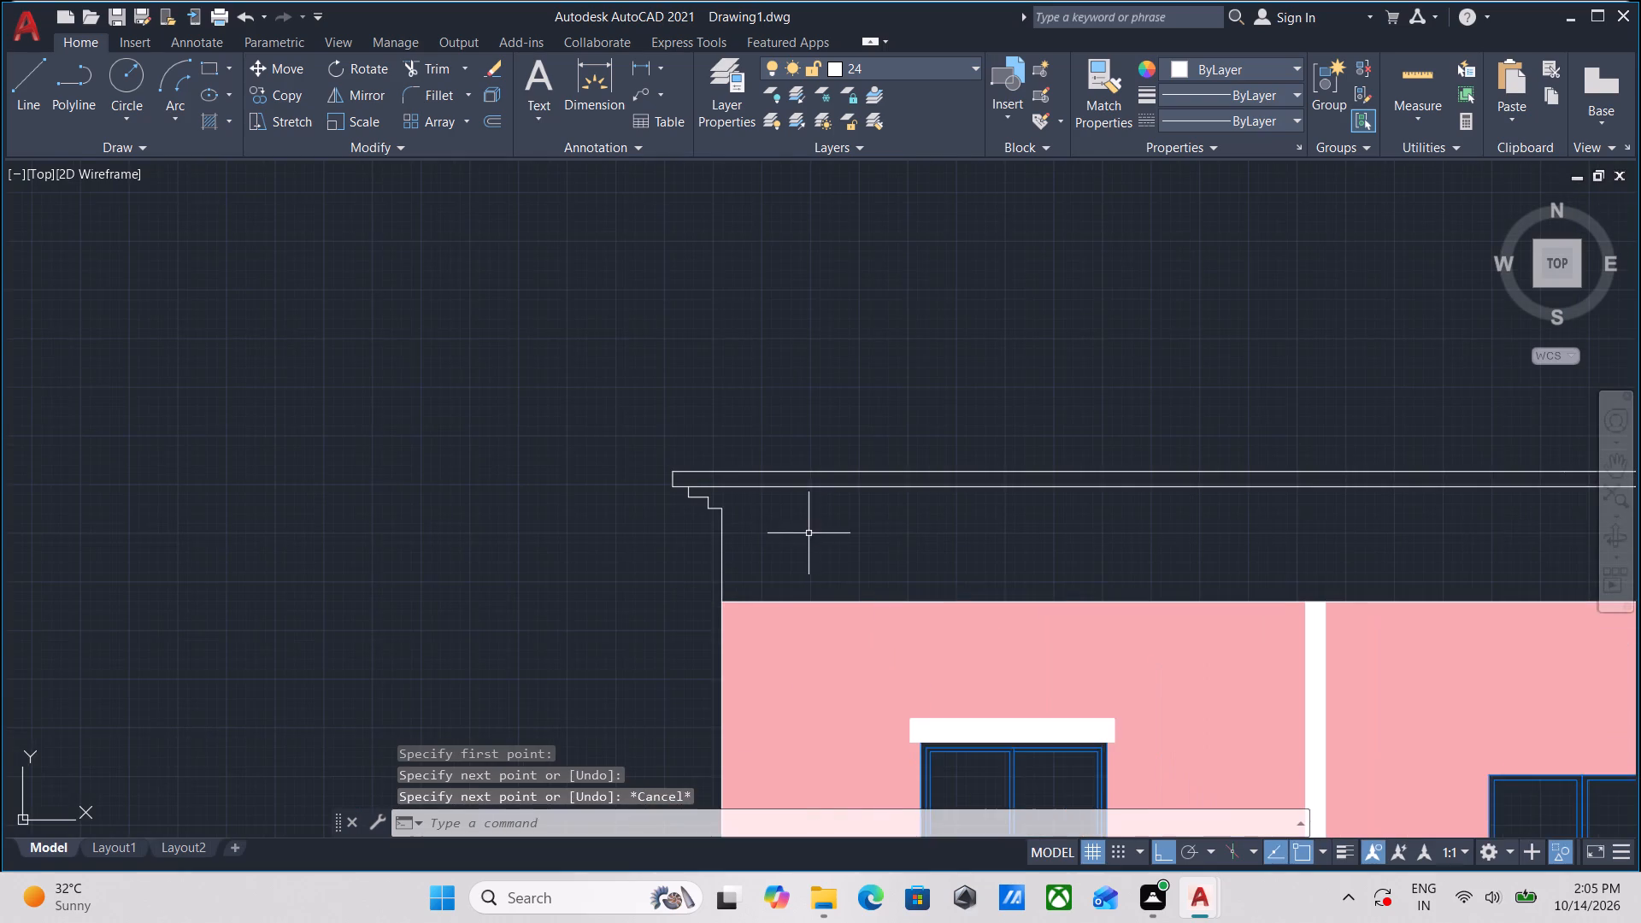
{"action": "middle_click_drag", "start_coordinate": [809, 533], "coordinate": [730, 596]}
{"action": "key", "text": "l"}
{"action": "key", "text": "Return"}
{"action": "scroll", "coordinate": [634, 584], "scroll_direction": "up", "scroll_amount": 2}
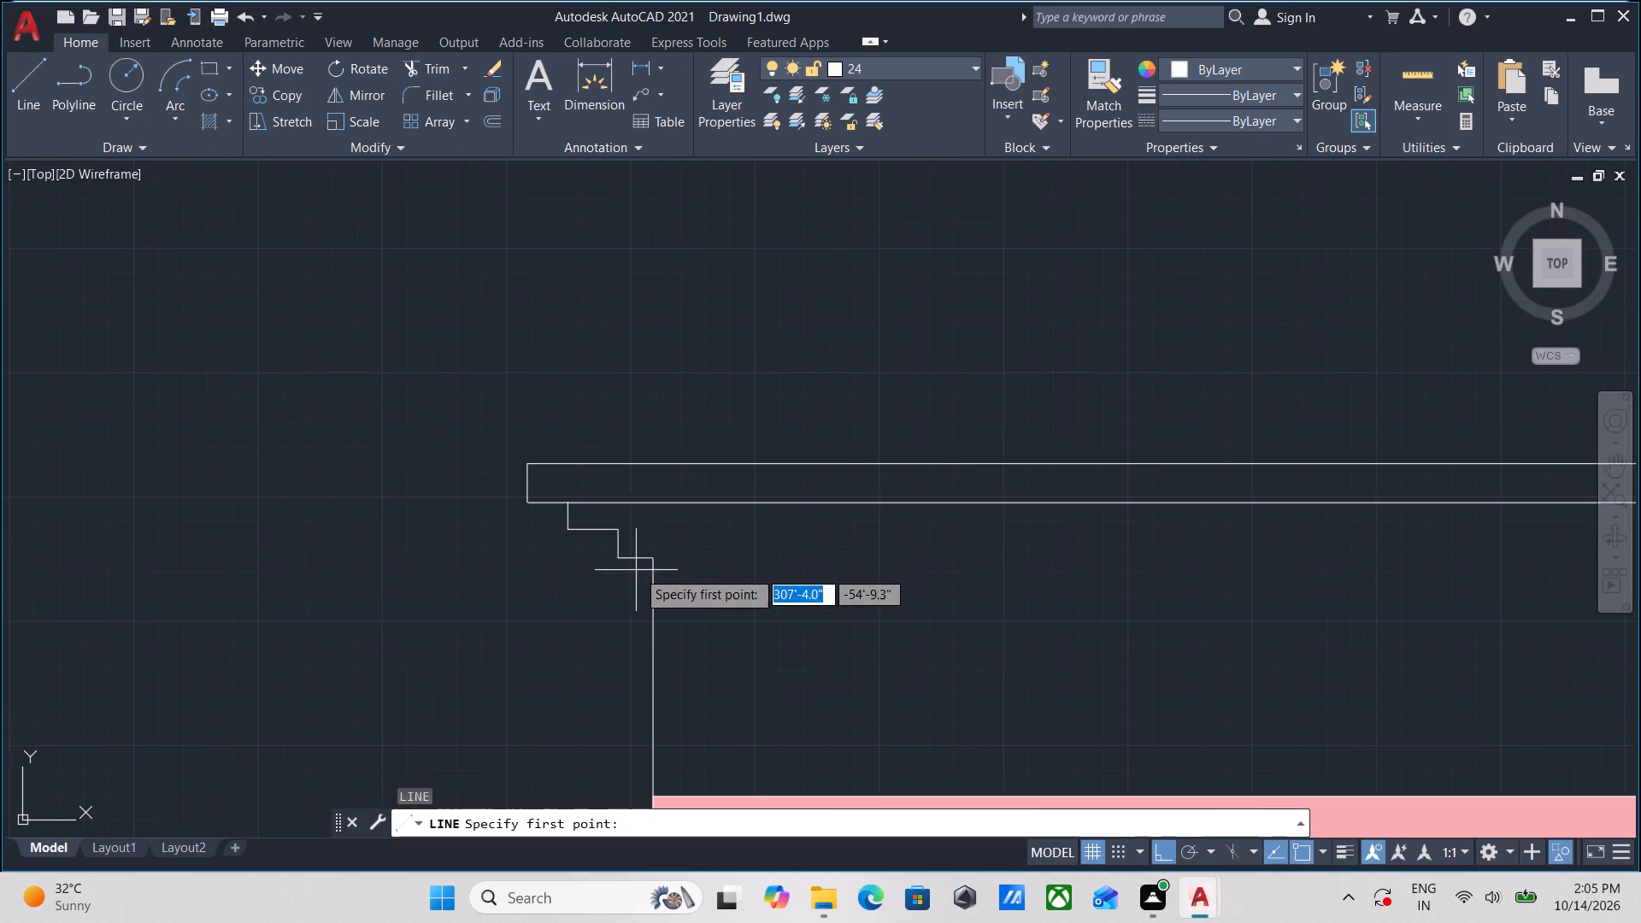
{"action": "left_click", "coordinate": [621, 532]}
{"action": "middle_click_drag", "start_coordinate": [1198, 533], "coordinate": [425, 509]}
{"action": "scroll", "coordinate": [1050, 567], "scroll_direction": "down", "scroll_amount": 2}
{"action": "middle_click_drag", "start_coordinate": [1075, 565], "coordinate": [617, 561]}
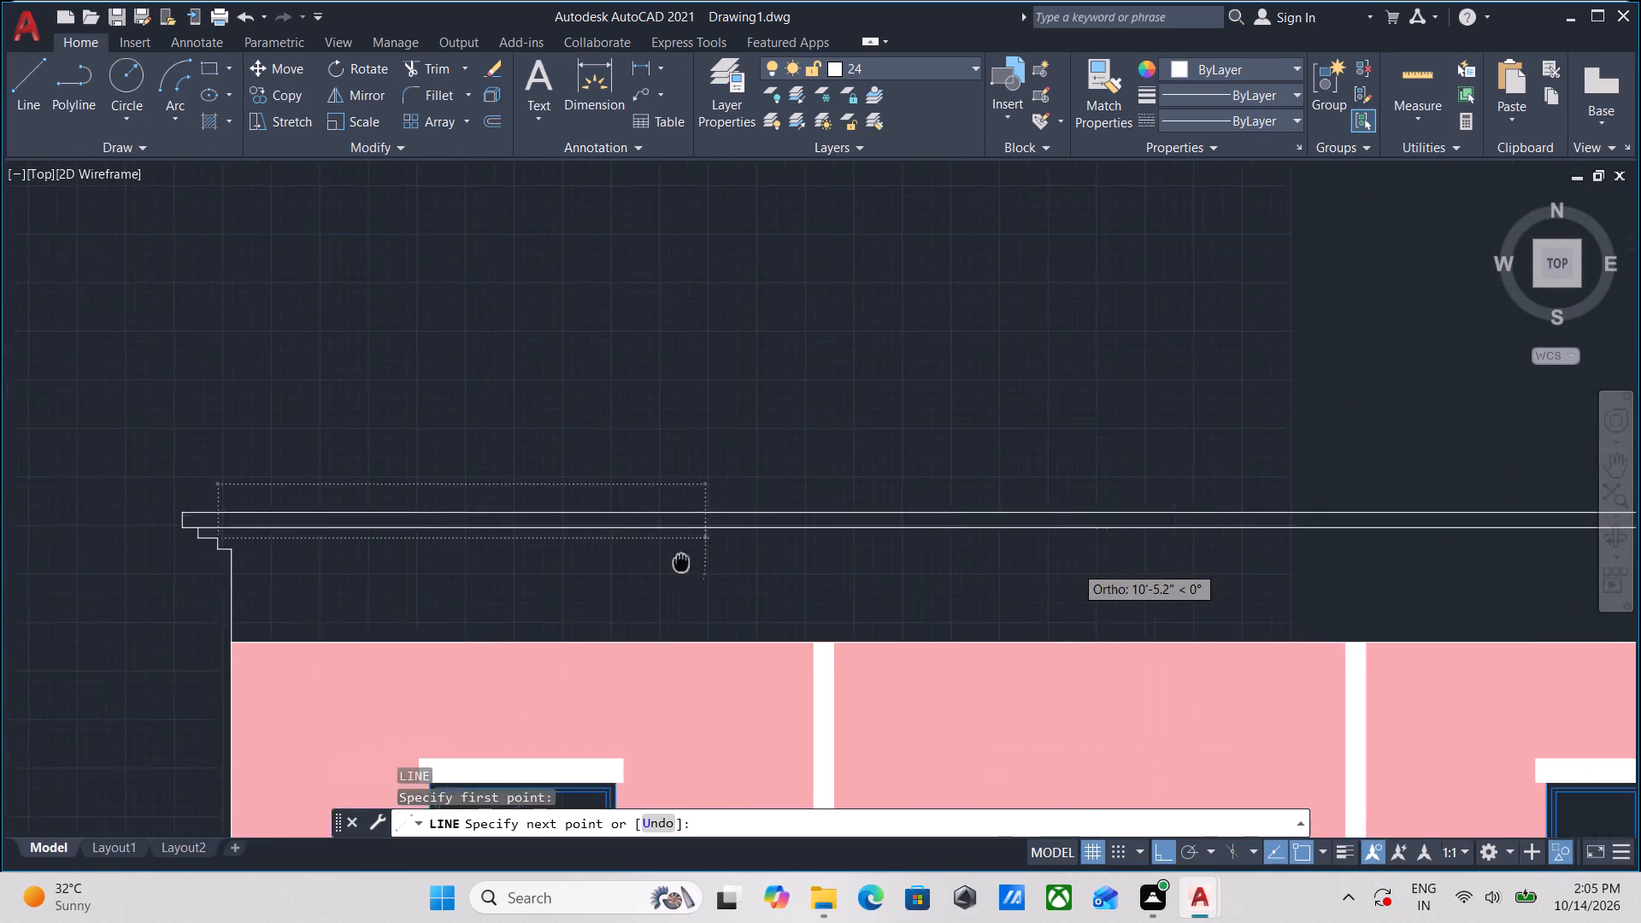
{"action": "middle_click_drag", "start_coordinate": [617, 561], "coordinate": [470, 561]}
{"action": "scroll", "coordinate": [1183, 573], "scroll_direction": "down", "scroll_amount": 1}
{"action": "middle_click_drag", "start_coordinate": [1170, 576], "coordinate": [521, 578]}
{"action": "scroll", "coordinate": [924, 586], "scroll_direction": "up", "scroll_amount": 2}
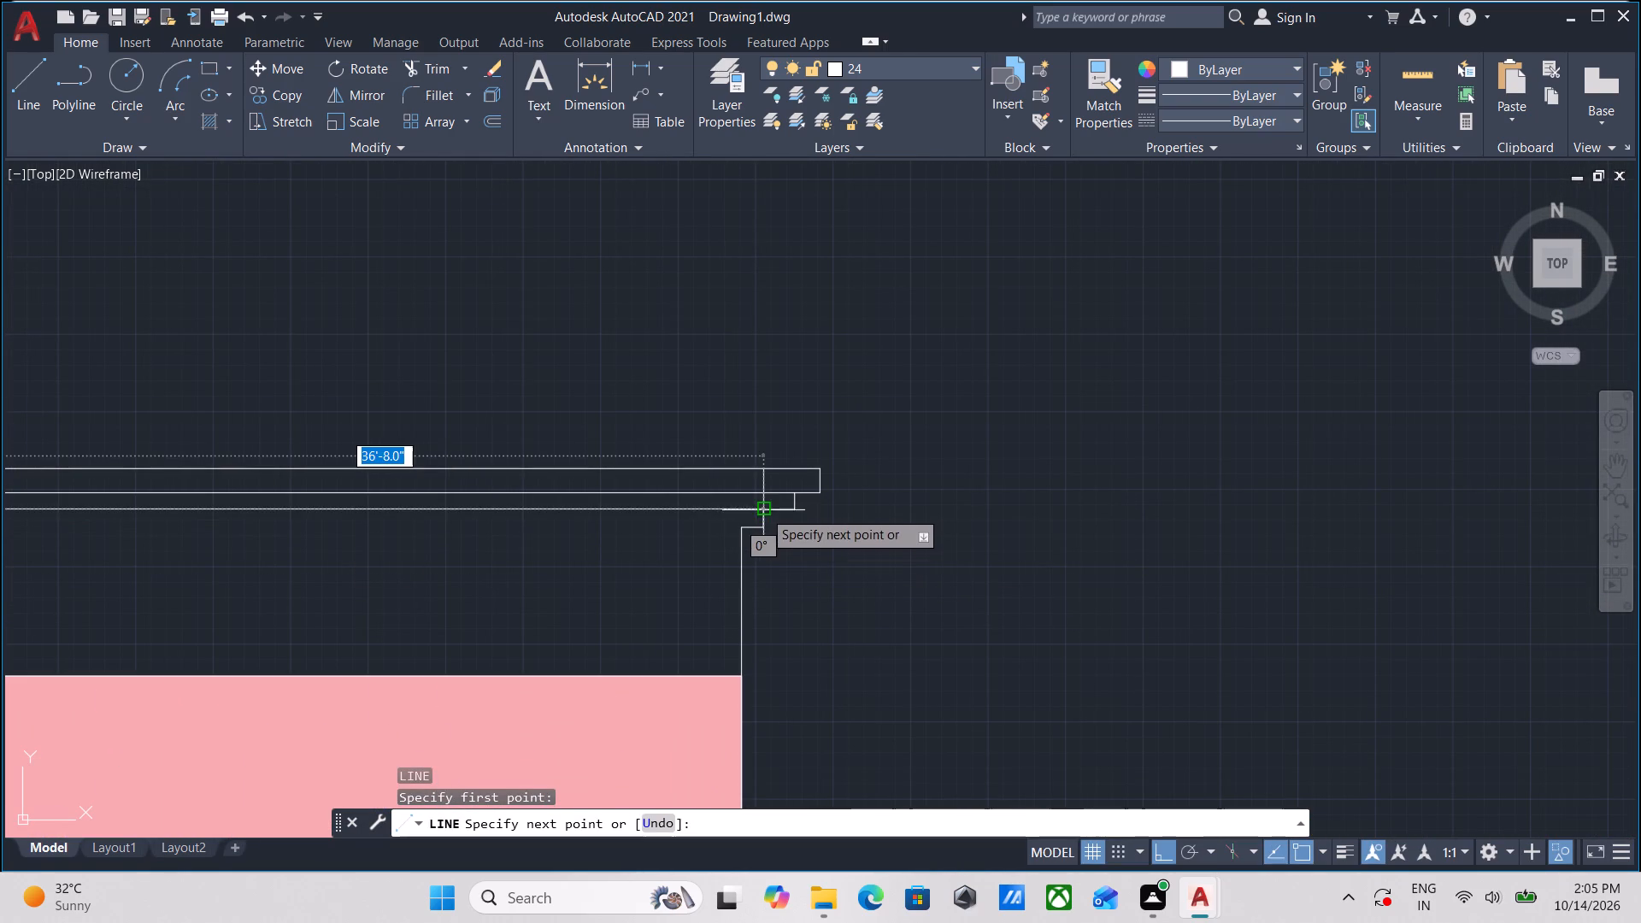
{"action": "left_click", "coordinate": [763, 506]}
{"action": "scroll", "coordinate": [697, 509], "scroll_direction": "down", "scroll_amount": 2}
{"action": "middle_click_drag", "start_coordinate": [697, 509], "coordinate": [984, 516]}
{"action": "key", "text": "Escape"}
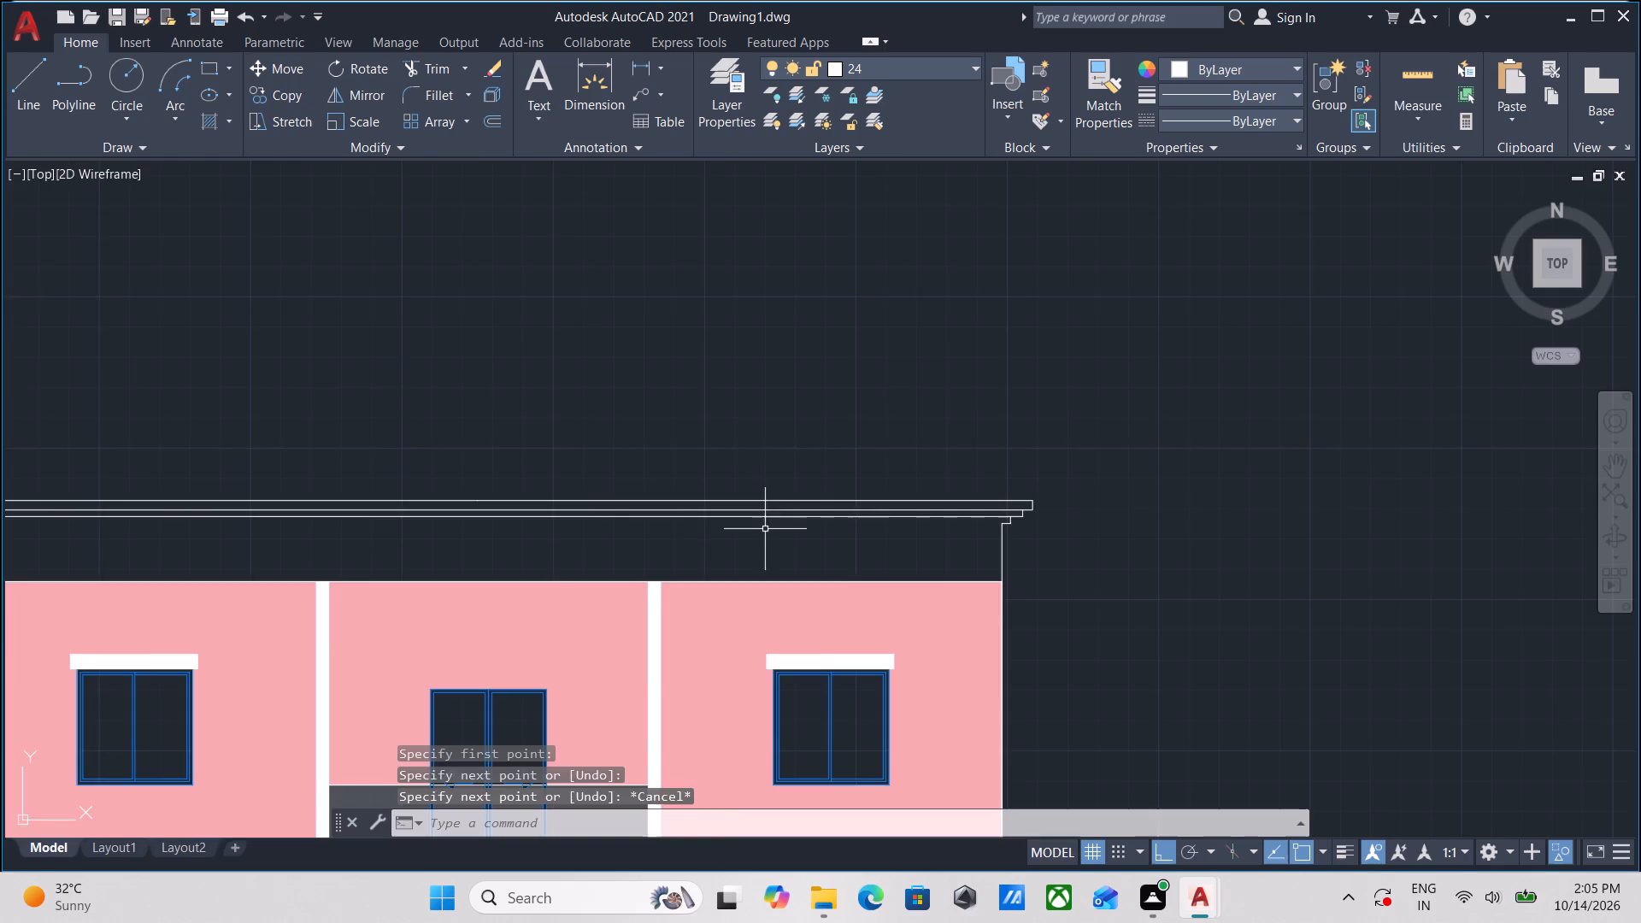
Draw a horizontal line under the lowest steps, joining the tops of the two roof-edge verticals.
{"action": "middle_click_drag", "start_coordinate": [675, 520], "coordinate": [1189, 573]}
{"action": "scroll", "coordinate": [484, 556], "scroll_direction": "up", "scroll_amount": 3}
{"action": "middle_click_drag", "start_coordinate": [458, 606], "coordinate": [512, 555]}
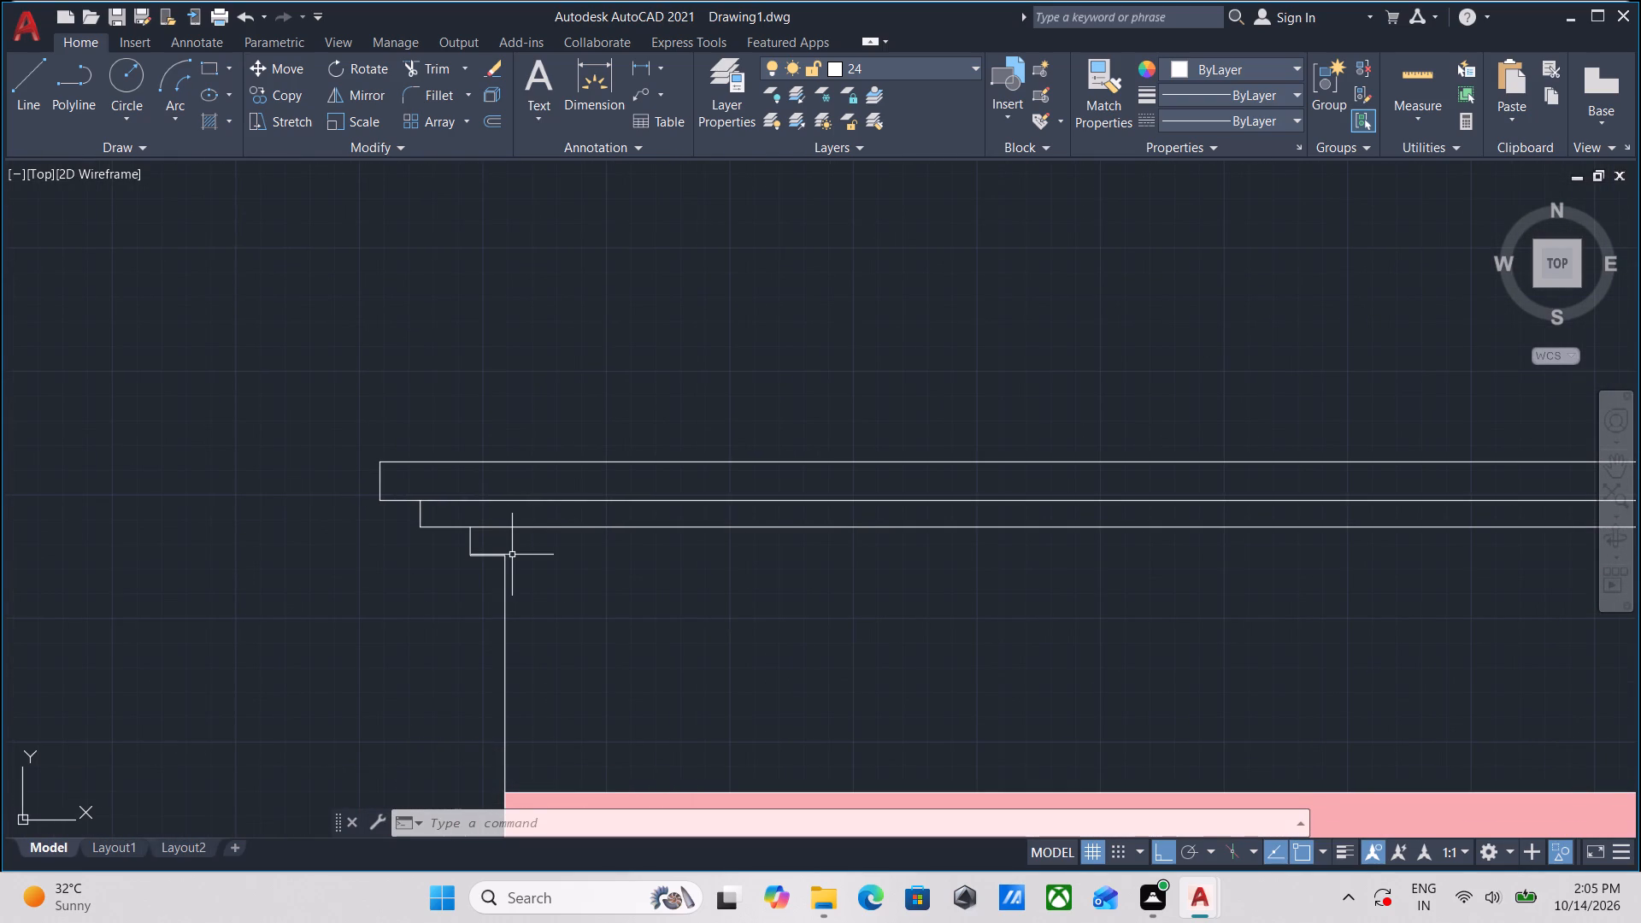
{"action": "key", "text": "l"}
{"action": "key", "text": "Return"}
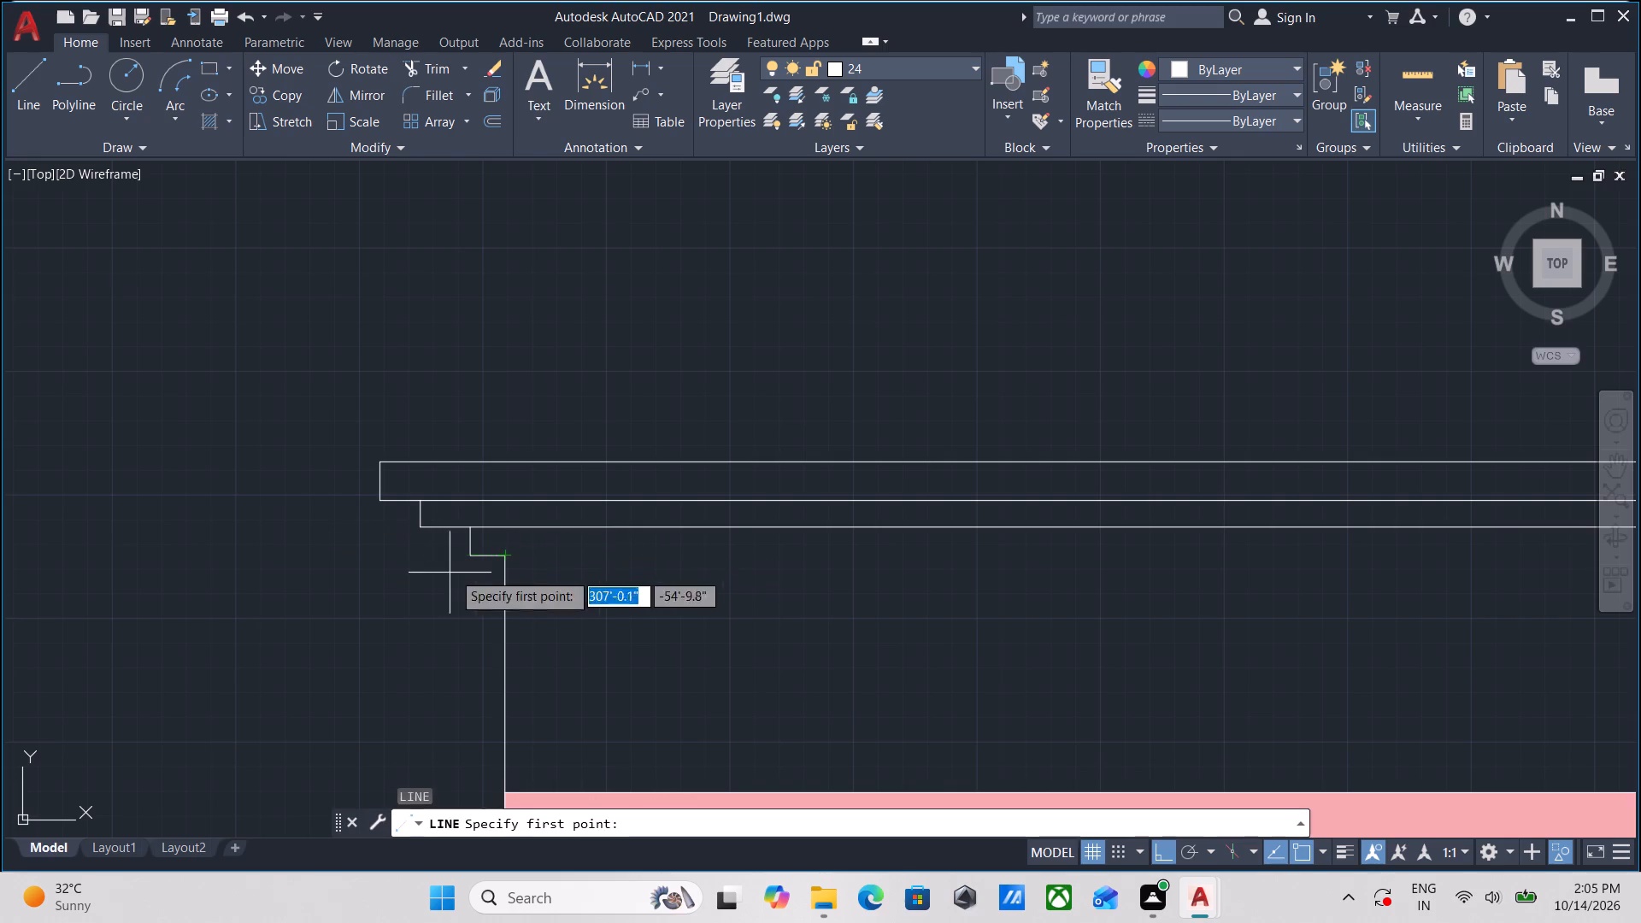
{"action": "left_click", "coordinate": [506, 556]}
{"action": "scroll", "coordinate": [1007, 568], "scroll_direction": "down", "scroll_amount": 1}
{"action": "middle_click_drag", "start_coordinate": [1007, 568], "coordinate": [326, 558]}
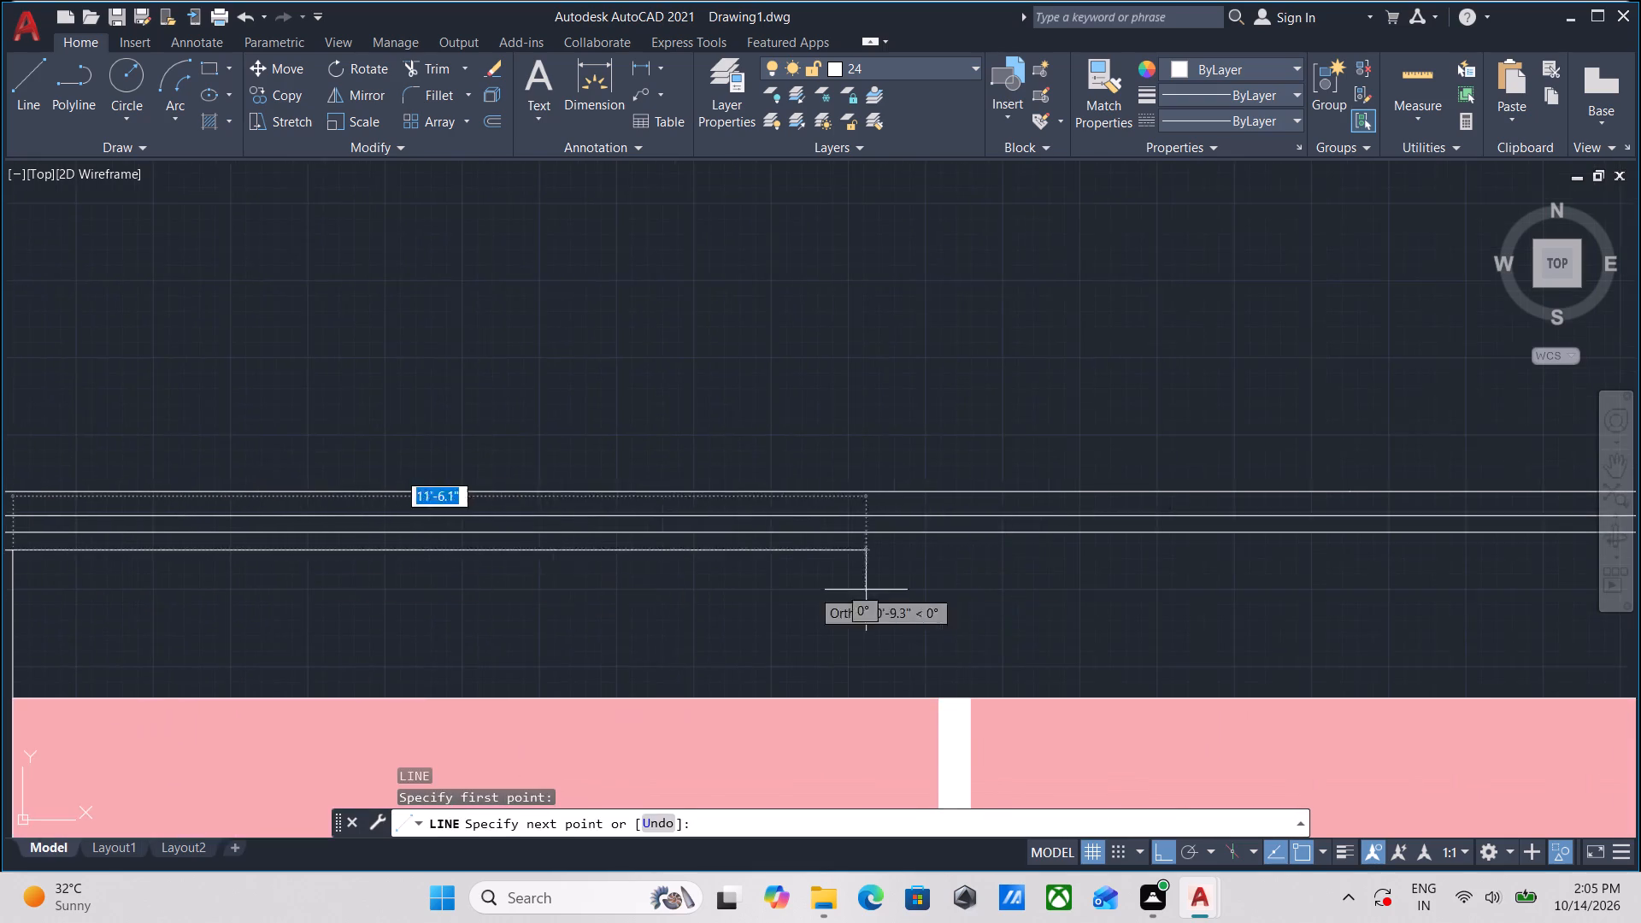
{"action": "scroll", "coordinate": [950, 589], "scroll_direction": "down", "scroll_amount": 2}
{"action": "middle_click_drag", "start_coordinate": [978, 579], "coordinate": [511, 559]}
{"action": "middle_click_drag", "start_coordinate": [1182, 561], "coordinate": [991, 566]}
{"action": "scroll", "coordinate": [981, 558], "scroll_direction": "up", "scroll_amount": 2}
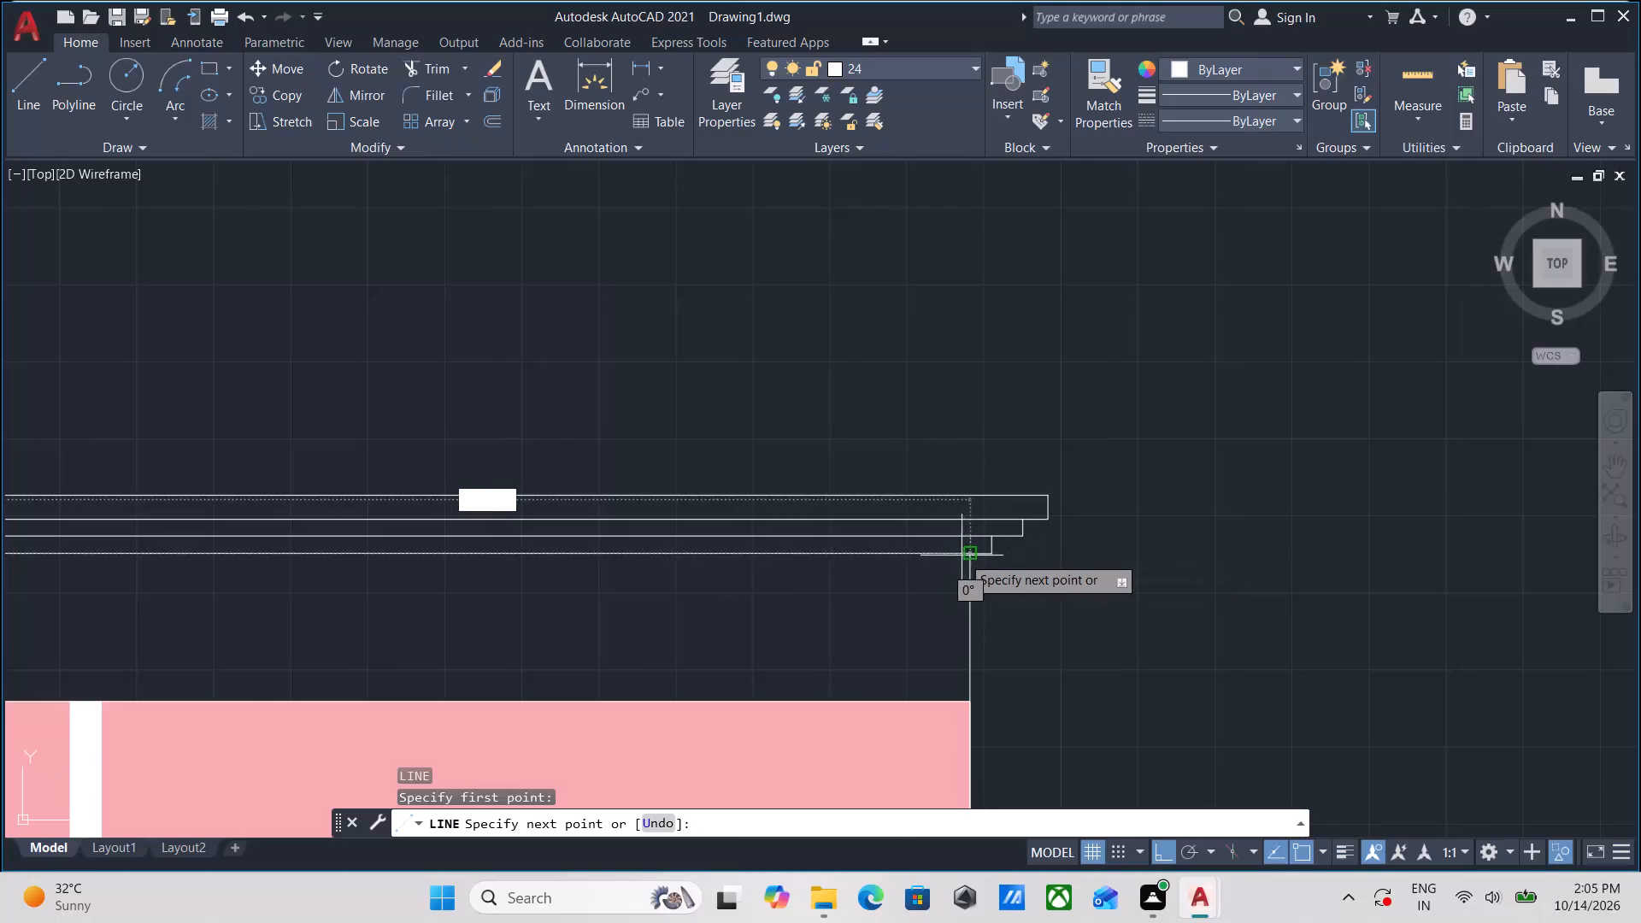
{"action": "left_click", "coordinate": [972, 554]}
{"action": "key", "text": "Escape"}
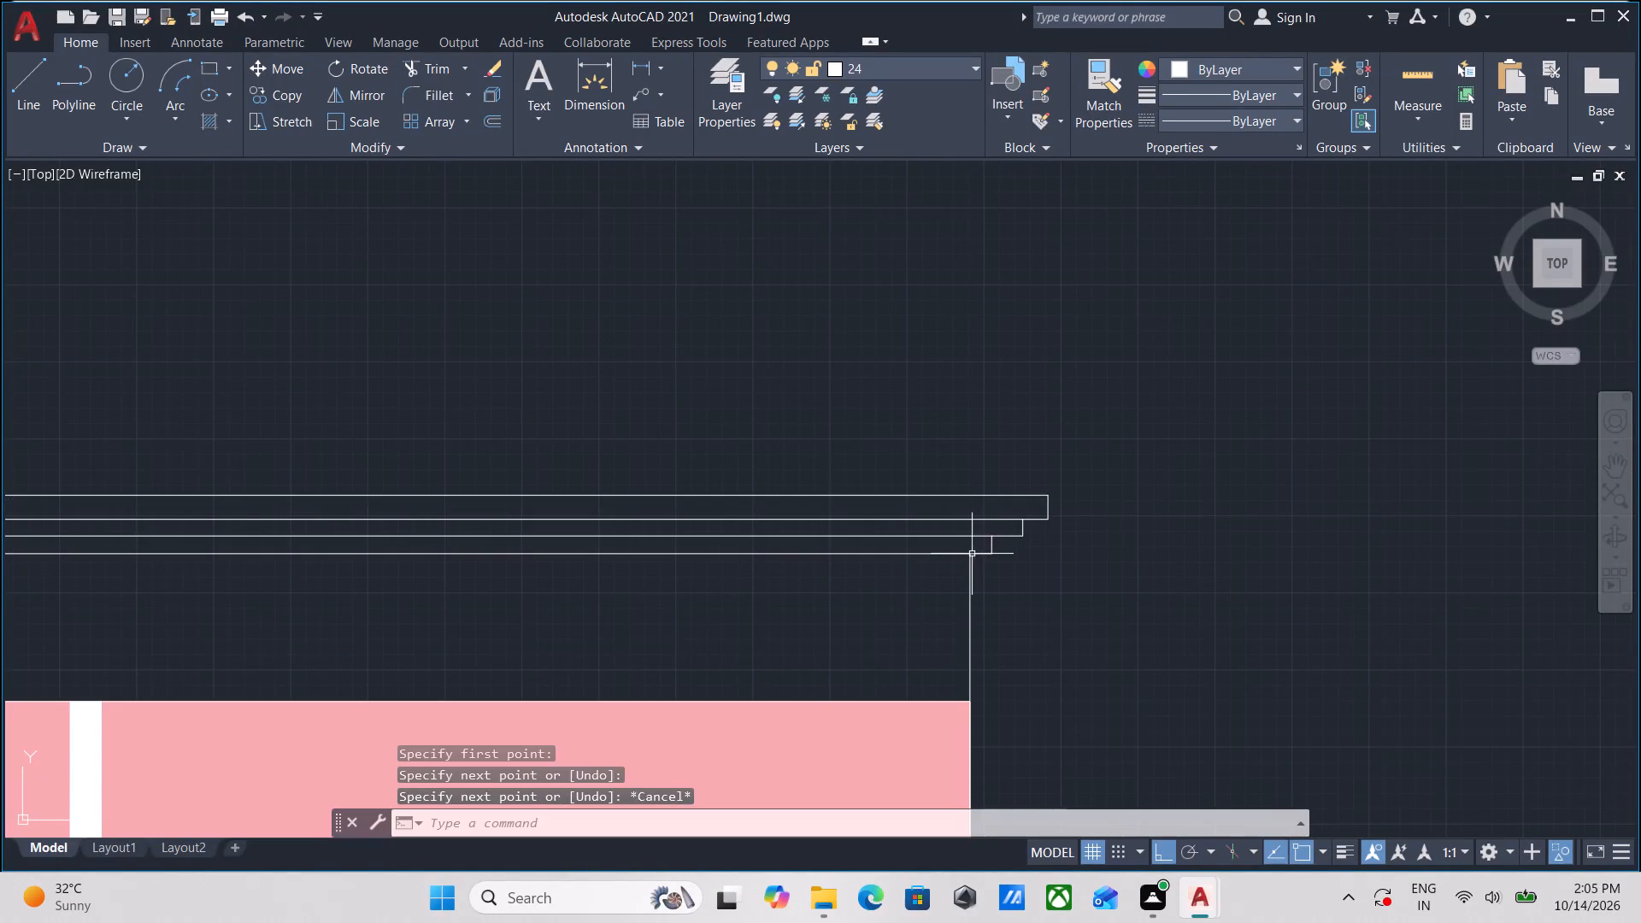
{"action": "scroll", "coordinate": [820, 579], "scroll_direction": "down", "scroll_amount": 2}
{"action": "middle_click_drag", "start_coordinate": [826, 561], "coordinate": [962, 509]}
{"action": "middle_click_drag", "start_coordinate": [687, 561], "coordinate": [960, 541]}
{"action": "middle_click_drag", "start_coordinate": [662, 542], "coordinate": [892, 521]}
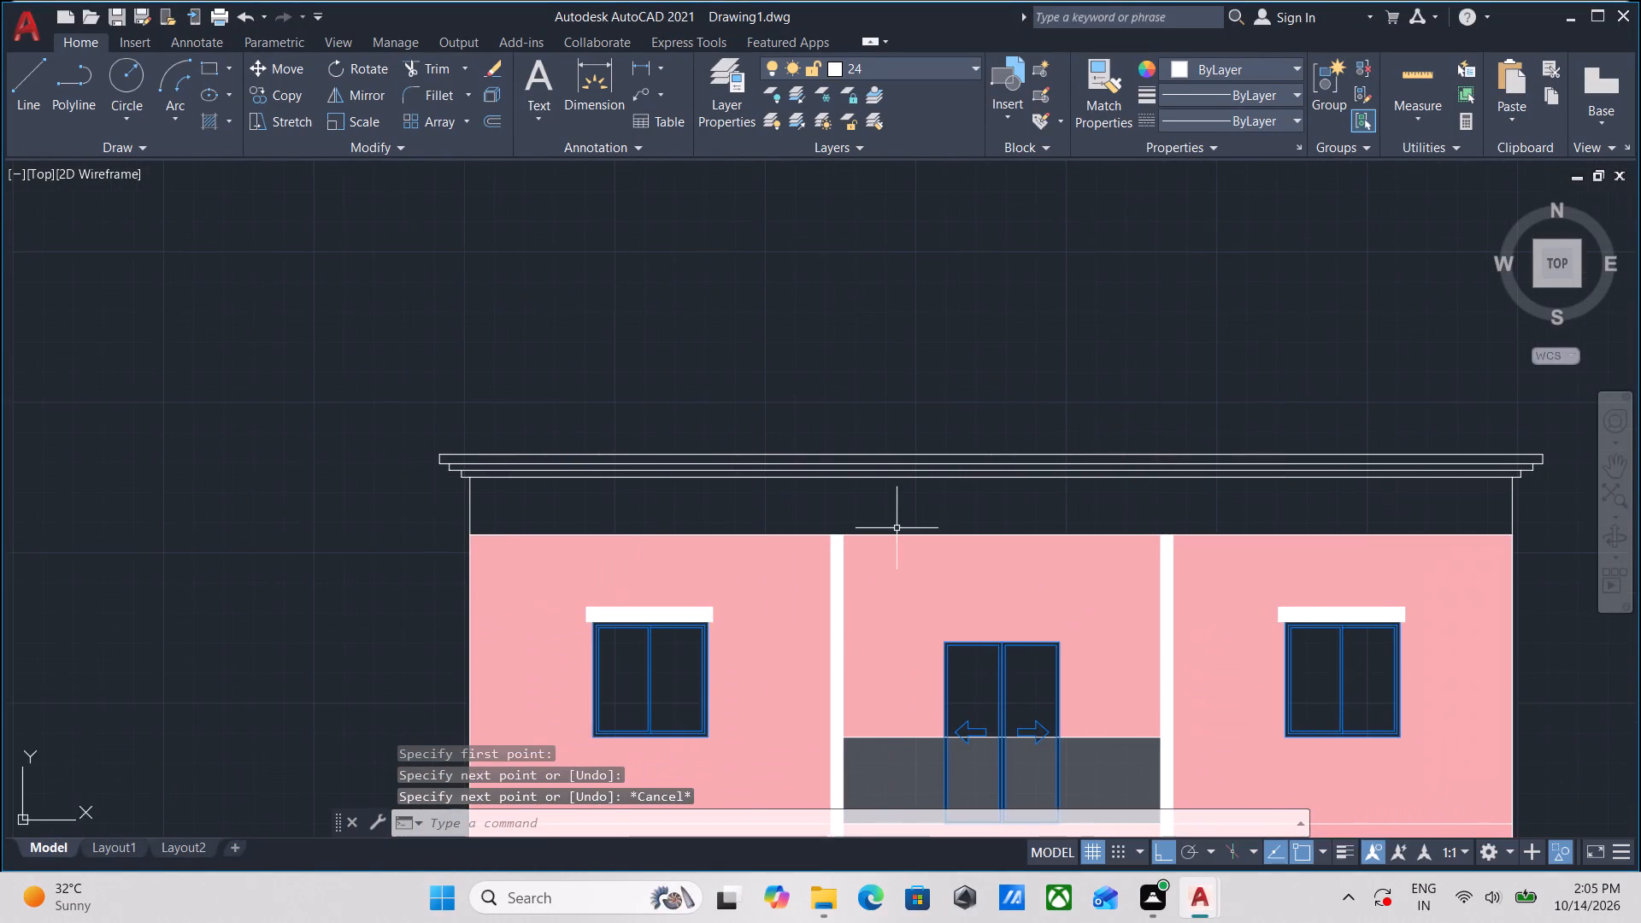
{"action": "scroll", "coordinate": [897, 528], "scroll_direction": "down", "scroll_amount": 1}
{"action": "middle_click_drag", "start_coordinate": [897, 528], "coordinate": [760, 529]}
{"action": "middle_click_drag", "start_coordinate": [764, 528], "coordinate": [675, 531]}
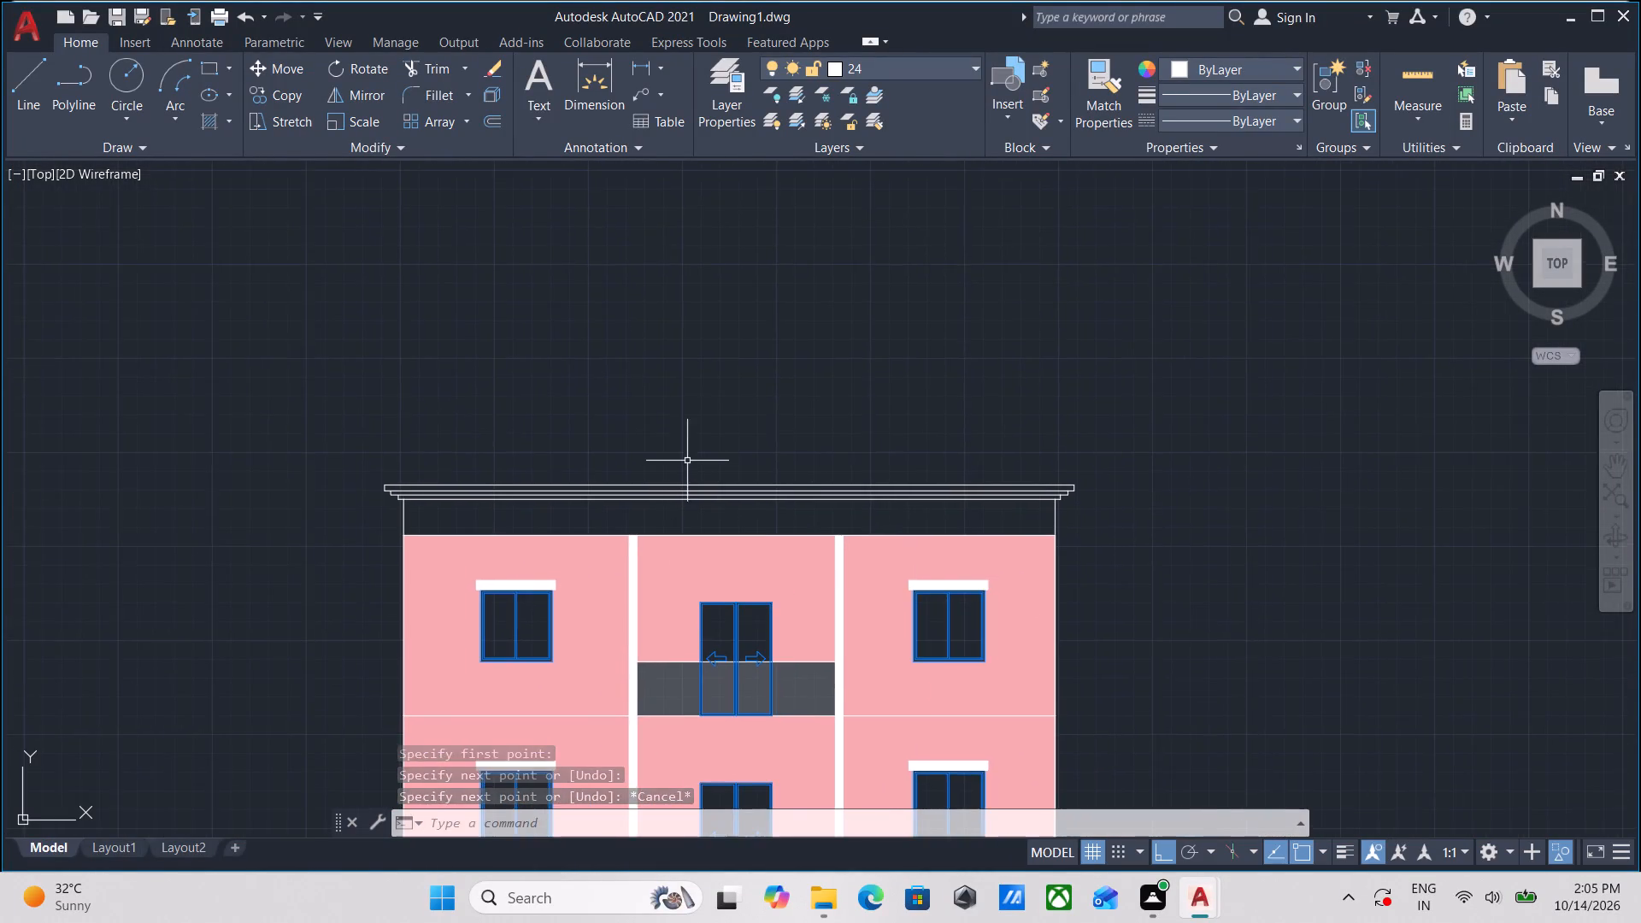
Fill the roof parapet band between the top storey and the cornice with a solid white hatch in the ByLayer colour.
{"action": "scroll", "coordinate": [703, 470], "scroll_direction": "down", "scroll_amount": 1}
{"action": "scroll", "coordinate": [743, 505], "scroll_direction": "up", "scroll_amount": 2}
{"action": "middle_click_drag", "start_coordinate": [460, 467], "coordinate": [533, 425]}
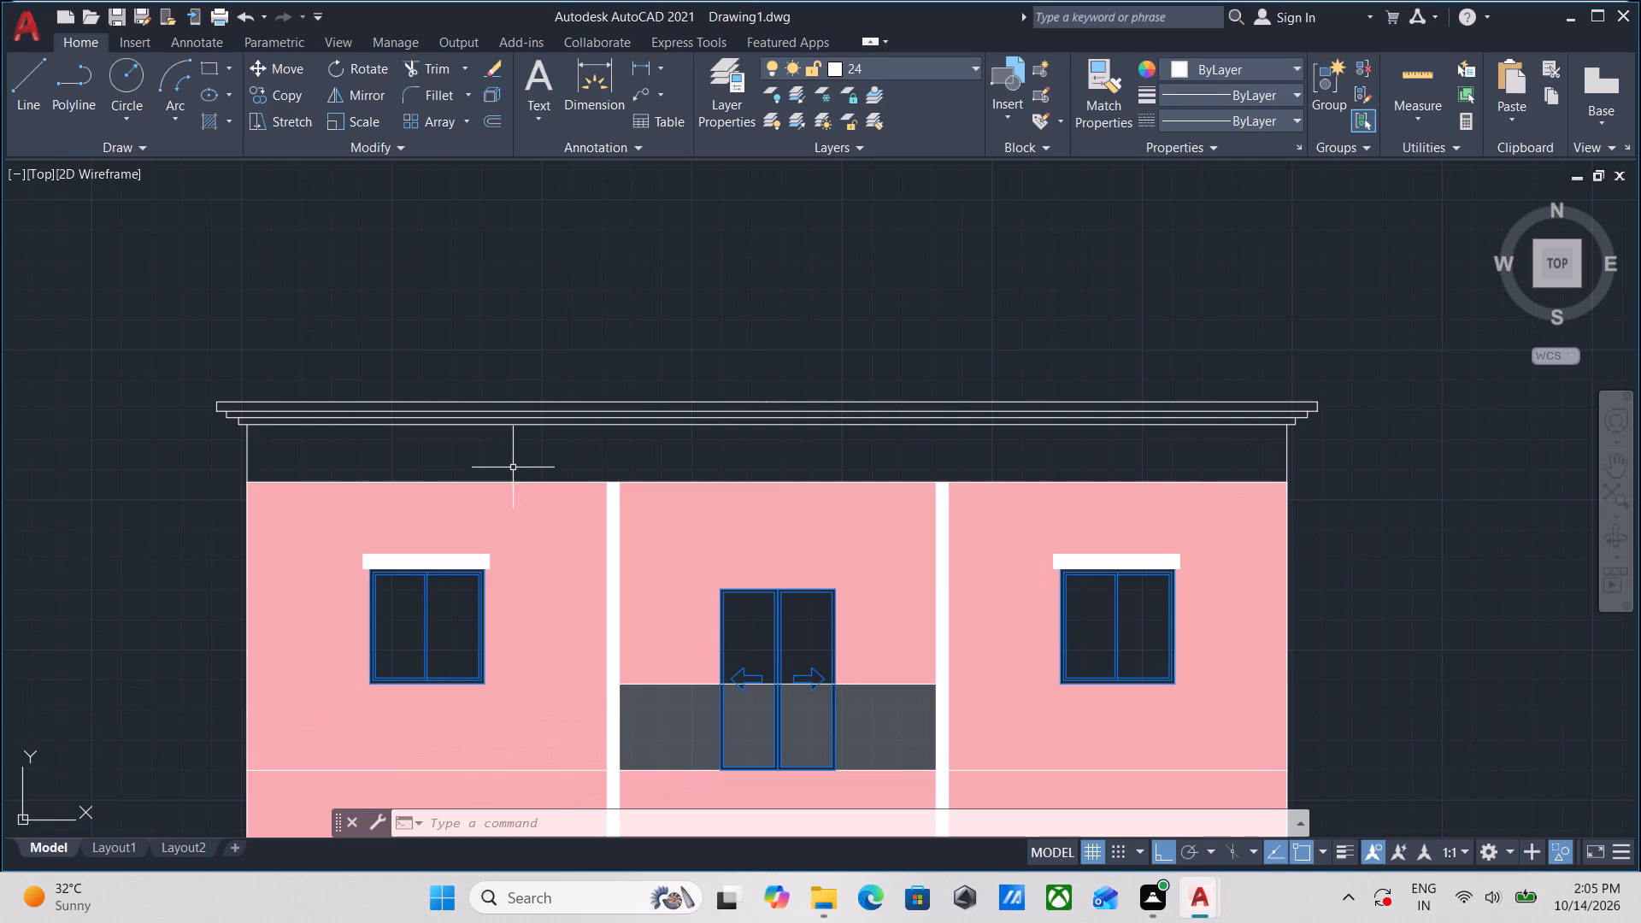
{"action": "key", "text": "h"}
{"action": "key", "text": "Return"}
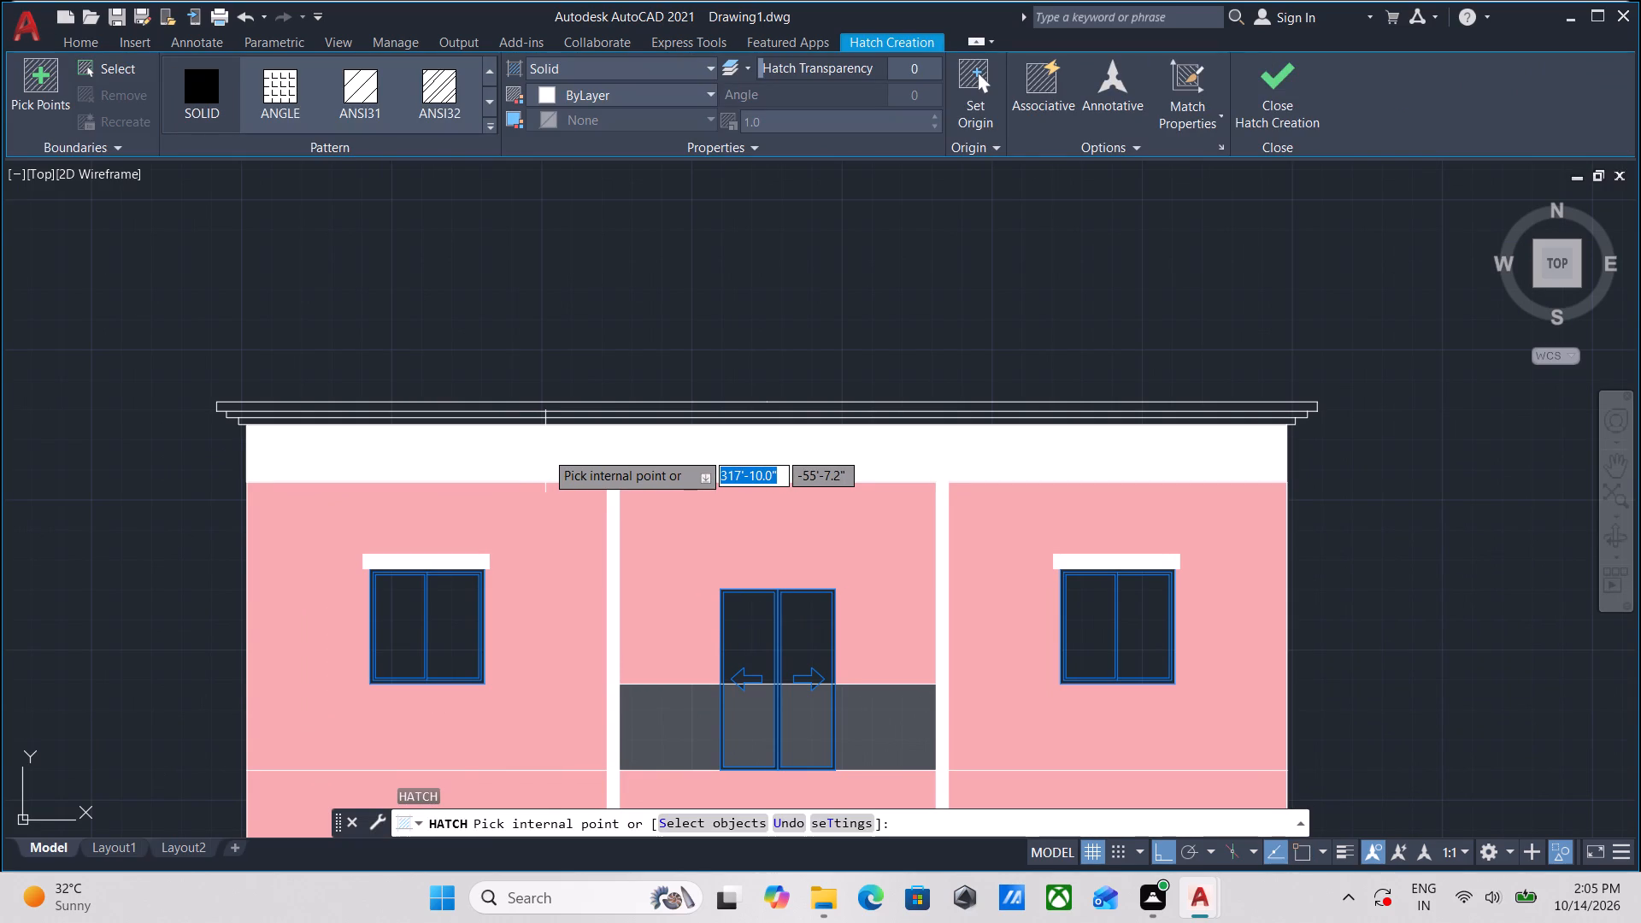
{"action": "scroll", "coordinate": [545, 451], "scroll_direction": "down", "scroll_amount": 1}
{"action": "left_click", "coordinate": [545, 451]}
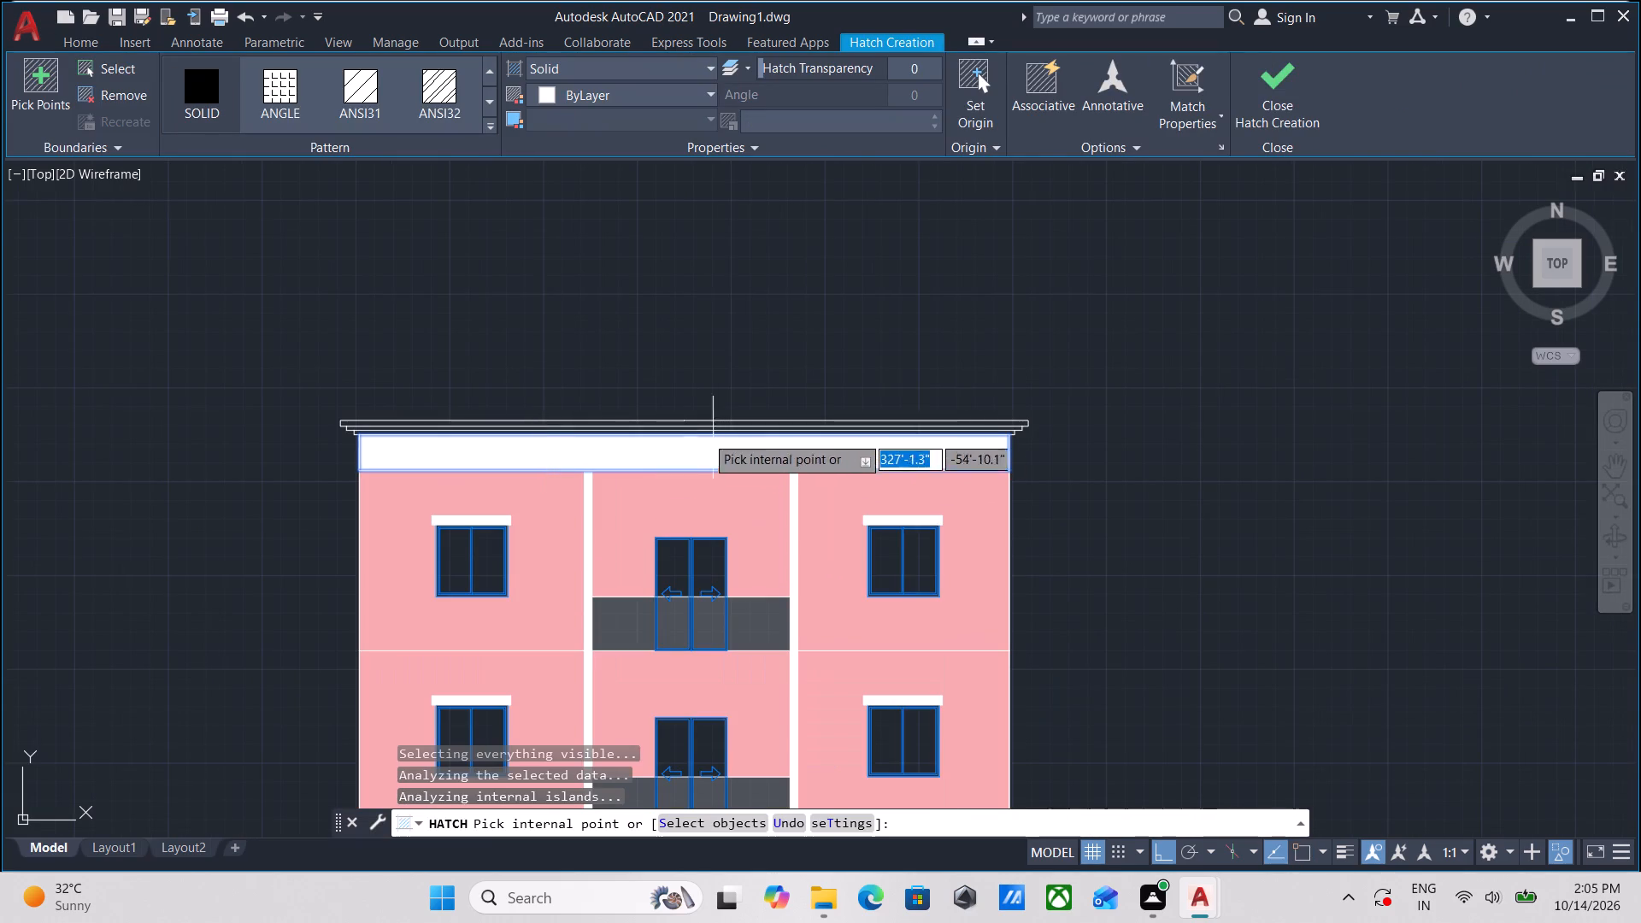
{"action": "scroll", "coordinate": [491, 318], "scroll_direction": "up", "scroll_amount": 2}
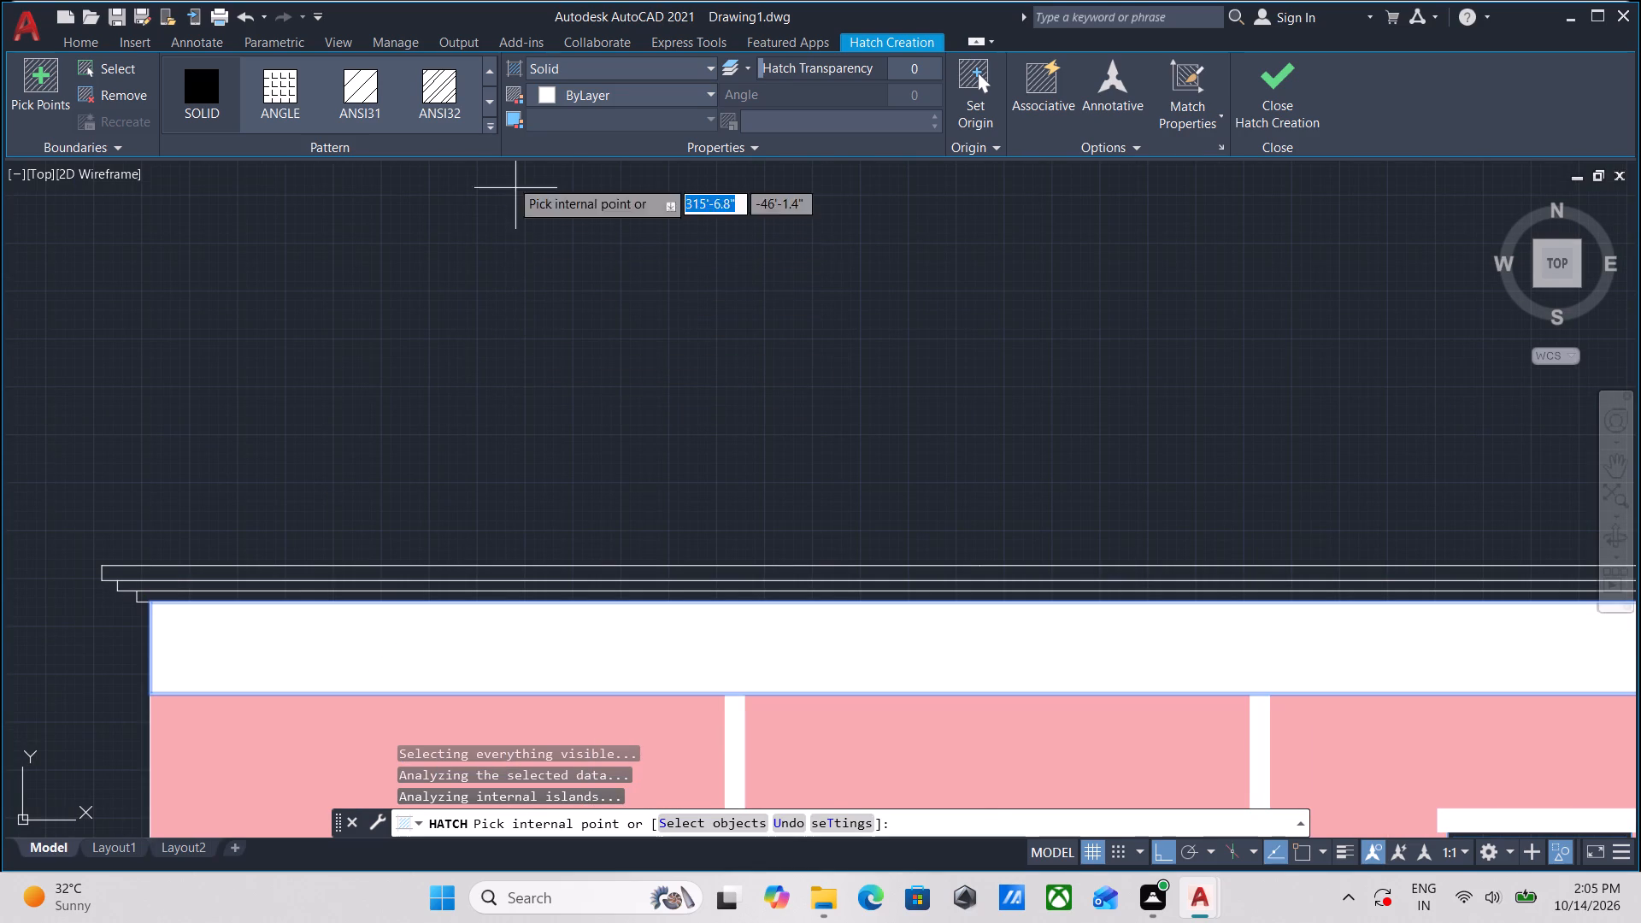
{"action": "scroll", "coordinate": [665, 356], "scroll_direction": "down", "scroll_amount": 4}
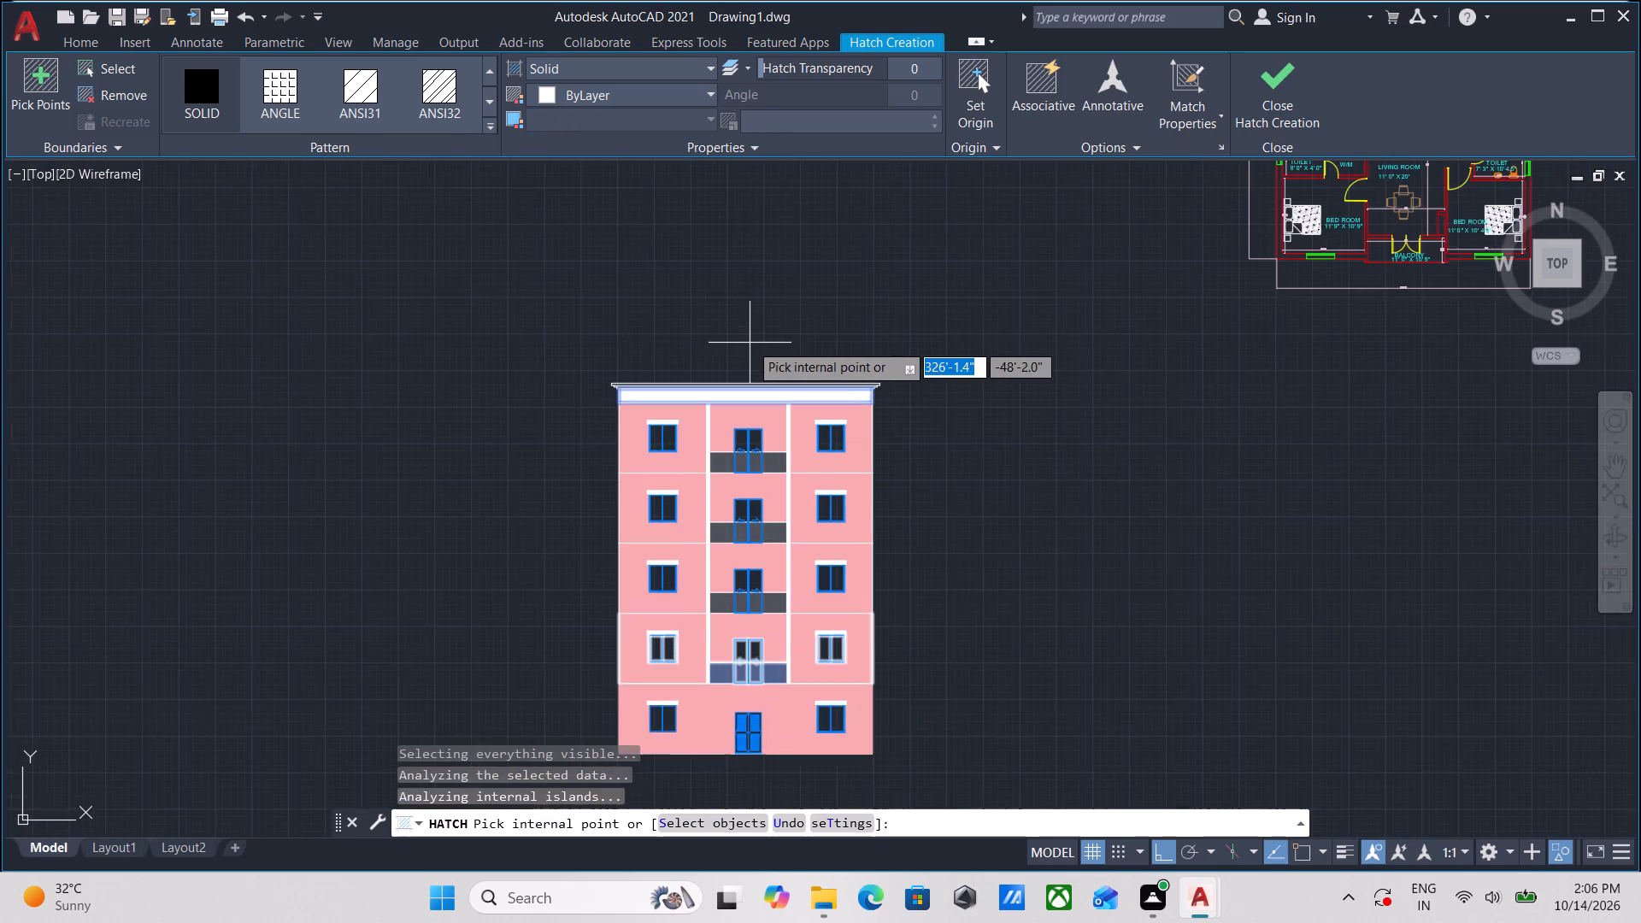
{"action": "middle_click_drag", "start_coordinate": [750, 343], "coordinate": [577, 394]}
{"action": "scroll", "coordinate": [585, 388], "scroll_direction": "up", "scroll_amount": 1}
{"action": "middle_click_drag", "start_coordinate": [585, 388], "coordinate": [725, 274]}
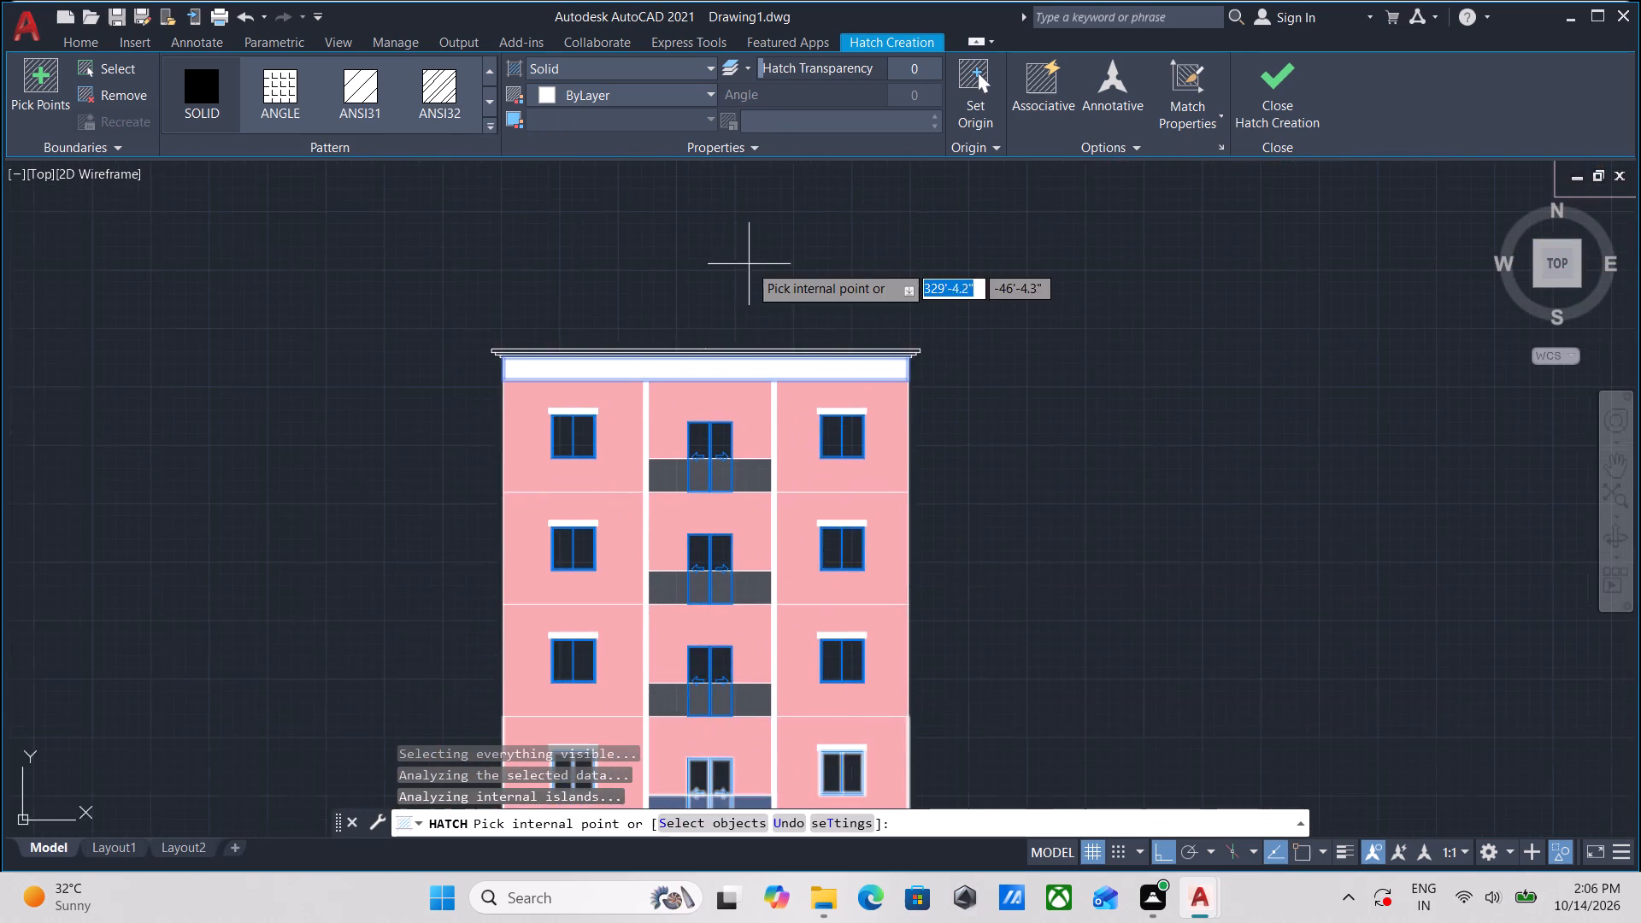
{"action": "scroll", "coordinate": [756, 266], "scroll_direction": "down", "scroll_amount": 1}
{"action": "middle_click_drag", "start_coordinate": [756, 266], "coordinate": [662, 320]}
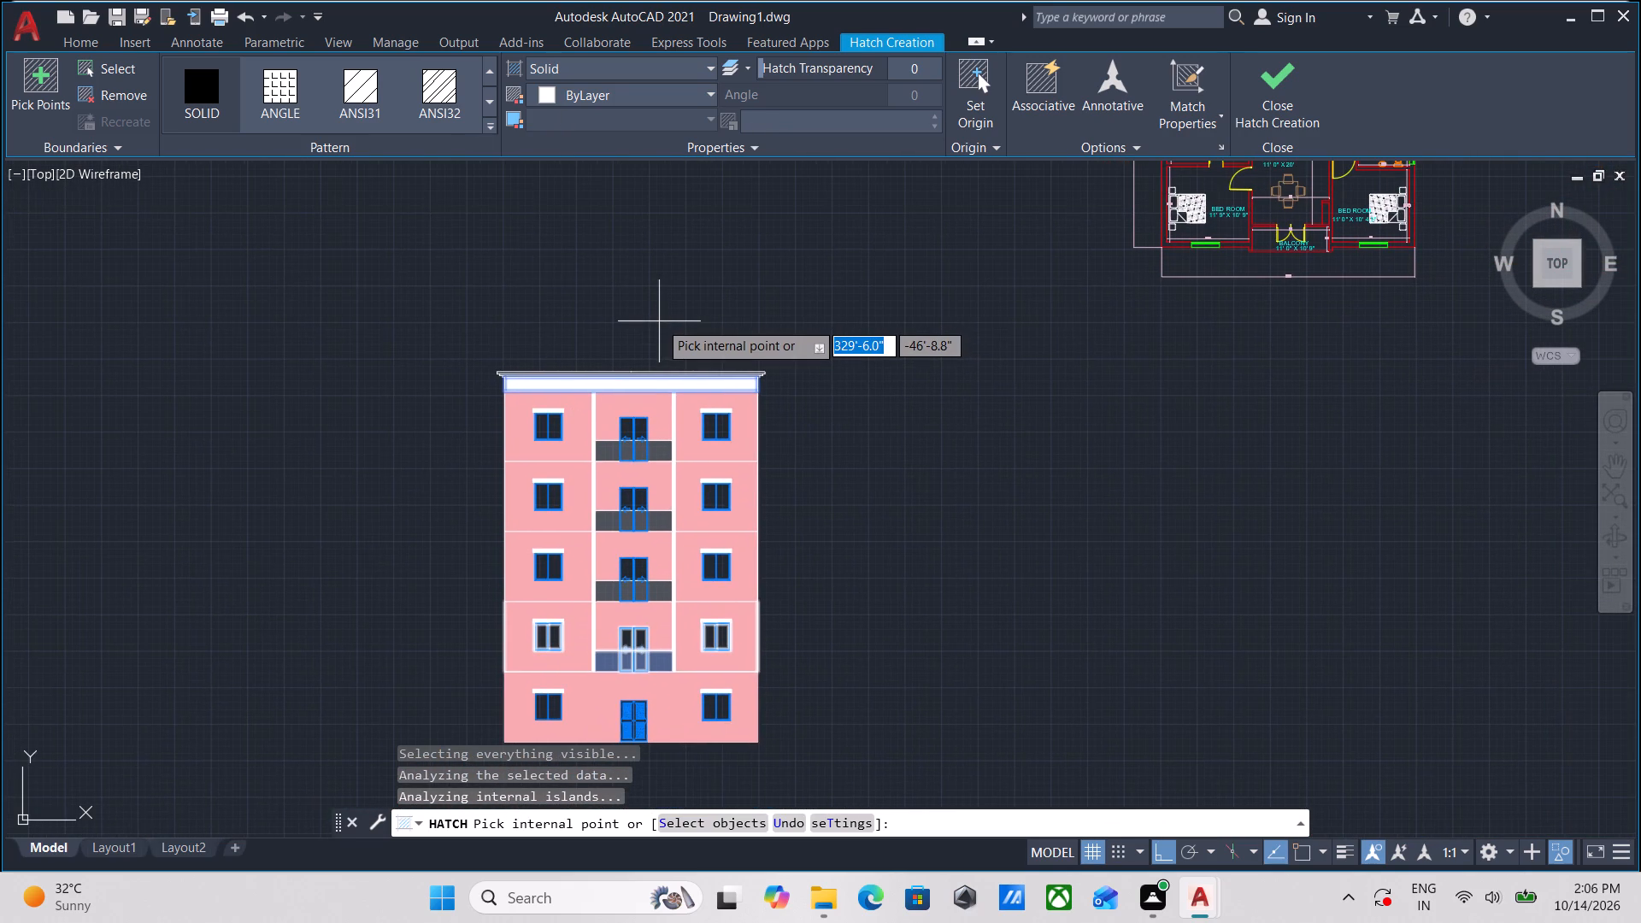
{"action": "scroll", "coordinate": [659, 321], "scroll_direction": "up", "scroll_amount": 1}
{"action": "scroll", "coordinate": [589, 272], "scroll_direction": "up", "scroll_amount": 1}
{"action": "middle_click_drag", "start_coordinate": [525, 317], "coordinate": [637, 478]}
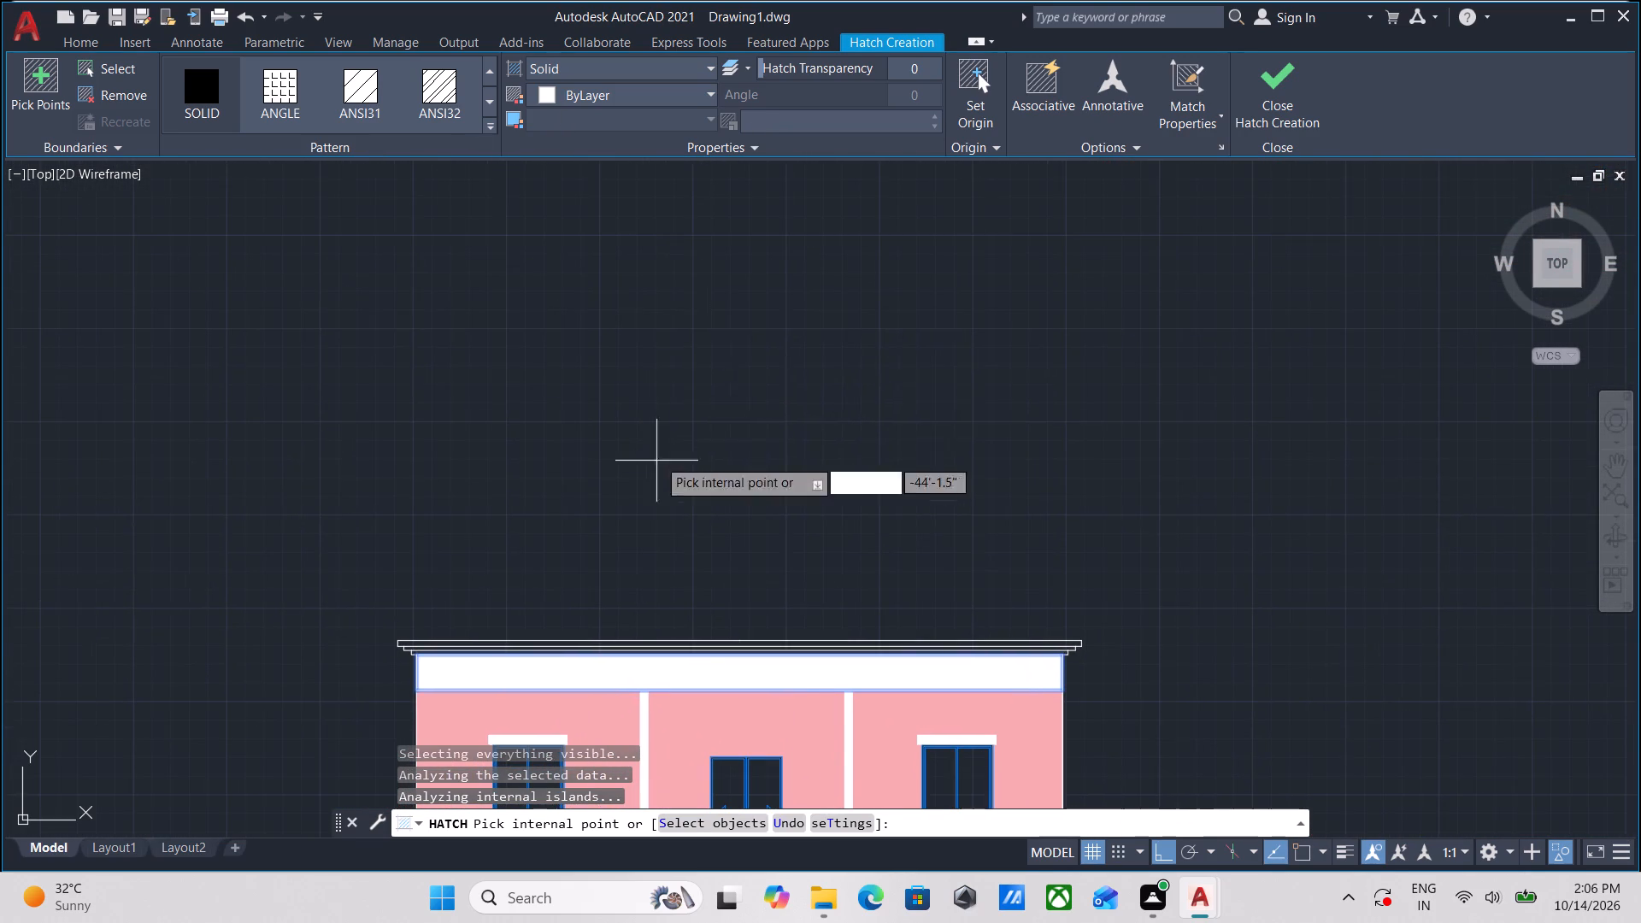
{"action": "key", "text": "h"}
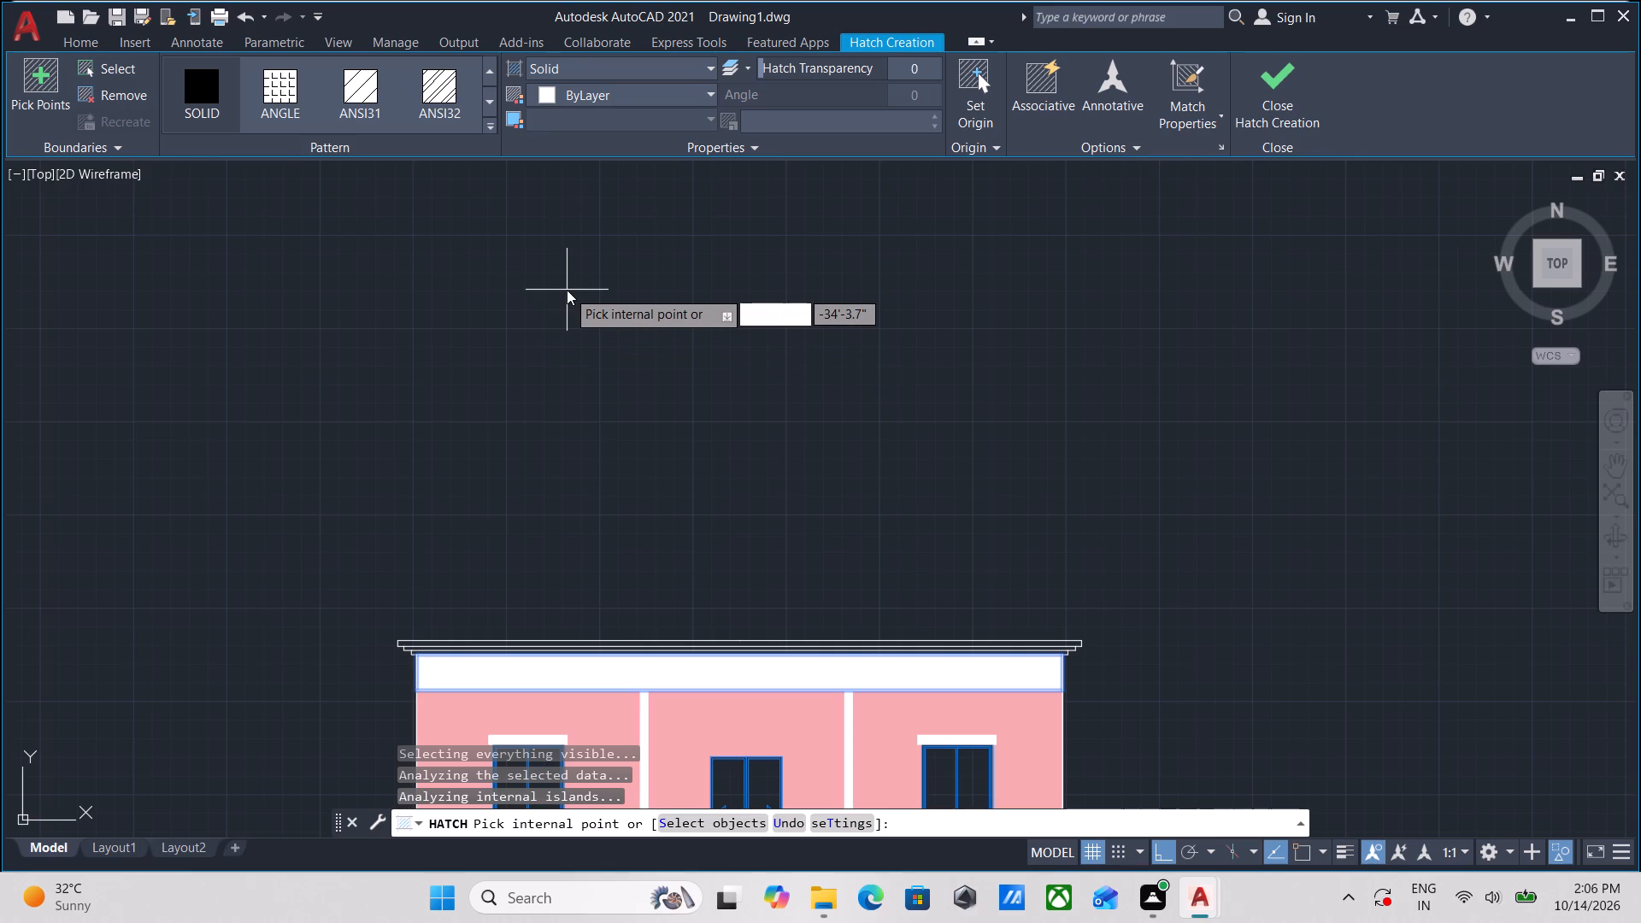
{"action": "key", "text": "Return"}
{"action": "key", "text": "Escape"}
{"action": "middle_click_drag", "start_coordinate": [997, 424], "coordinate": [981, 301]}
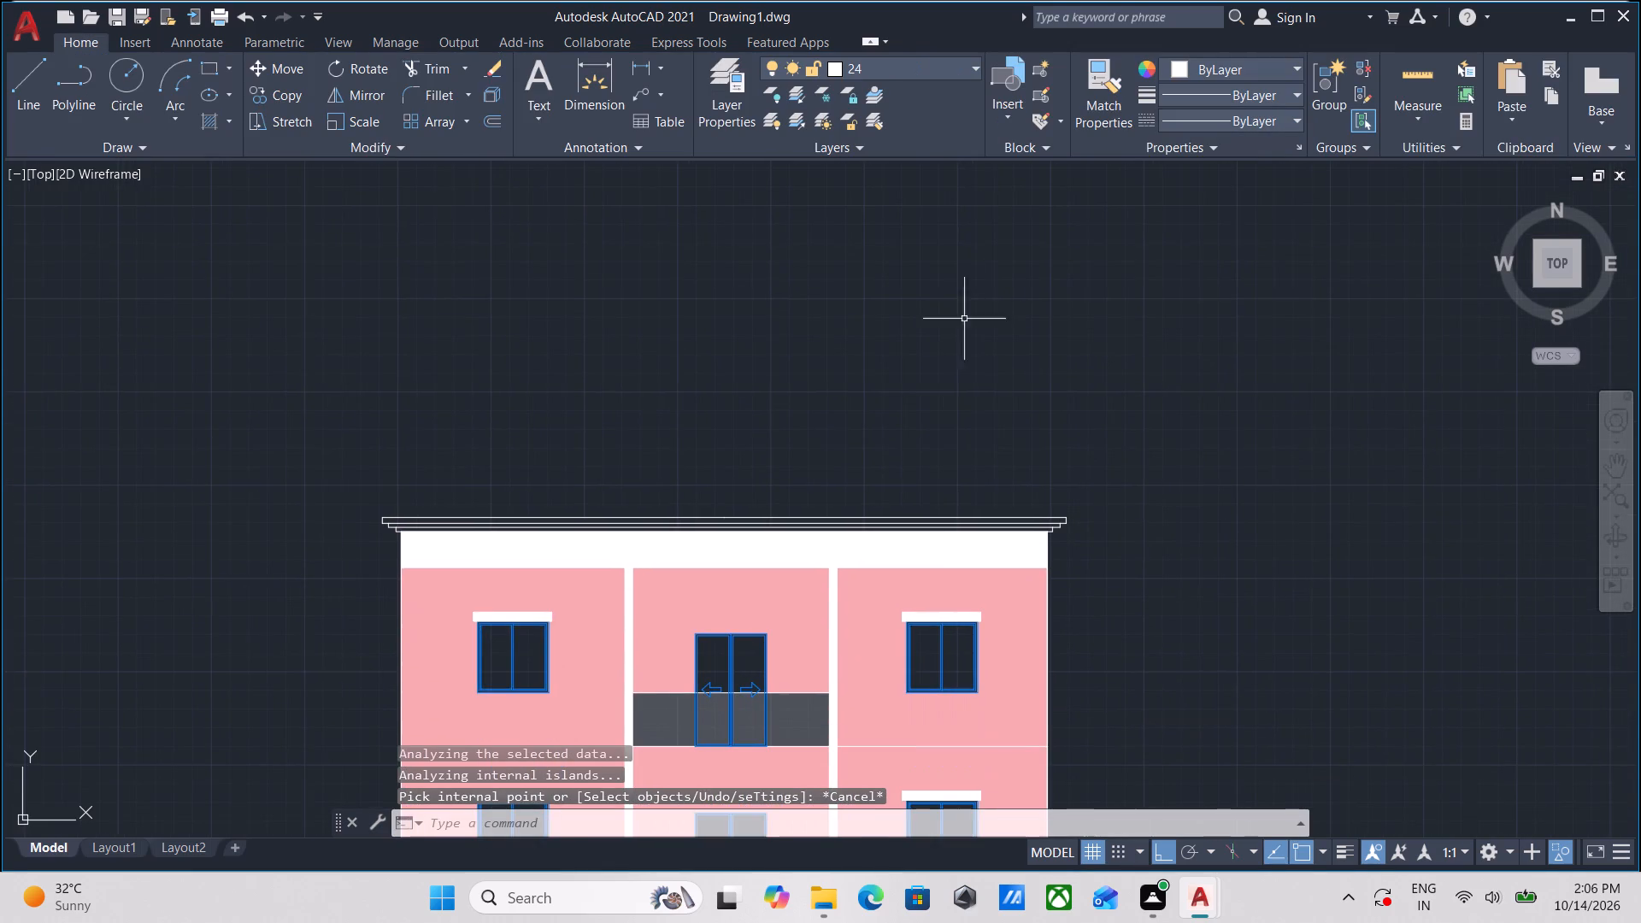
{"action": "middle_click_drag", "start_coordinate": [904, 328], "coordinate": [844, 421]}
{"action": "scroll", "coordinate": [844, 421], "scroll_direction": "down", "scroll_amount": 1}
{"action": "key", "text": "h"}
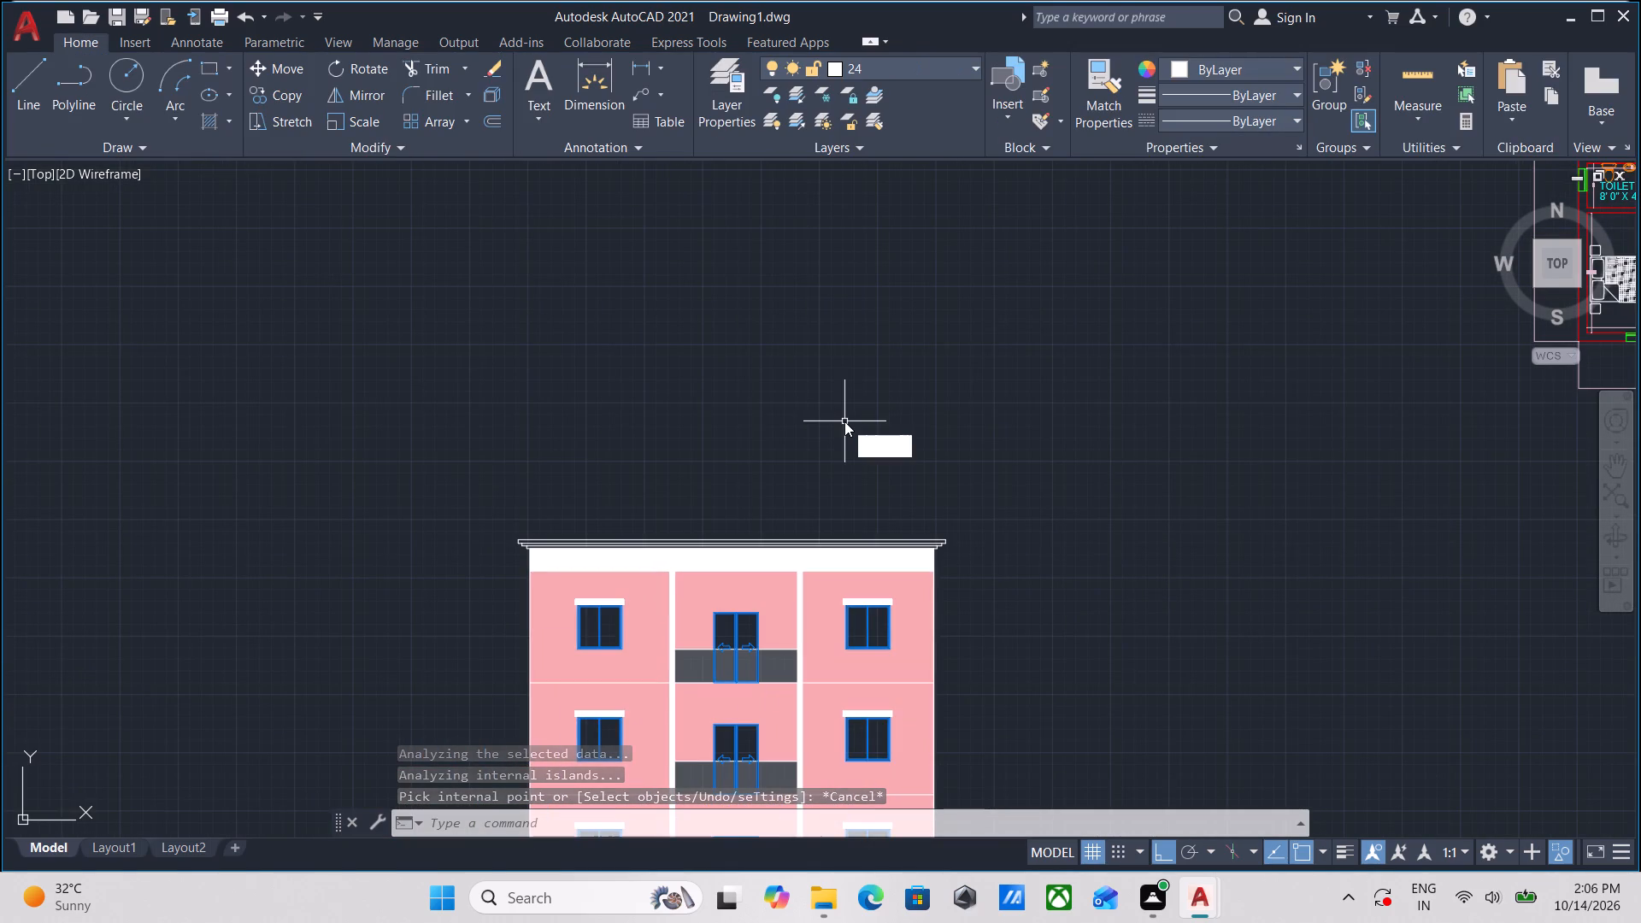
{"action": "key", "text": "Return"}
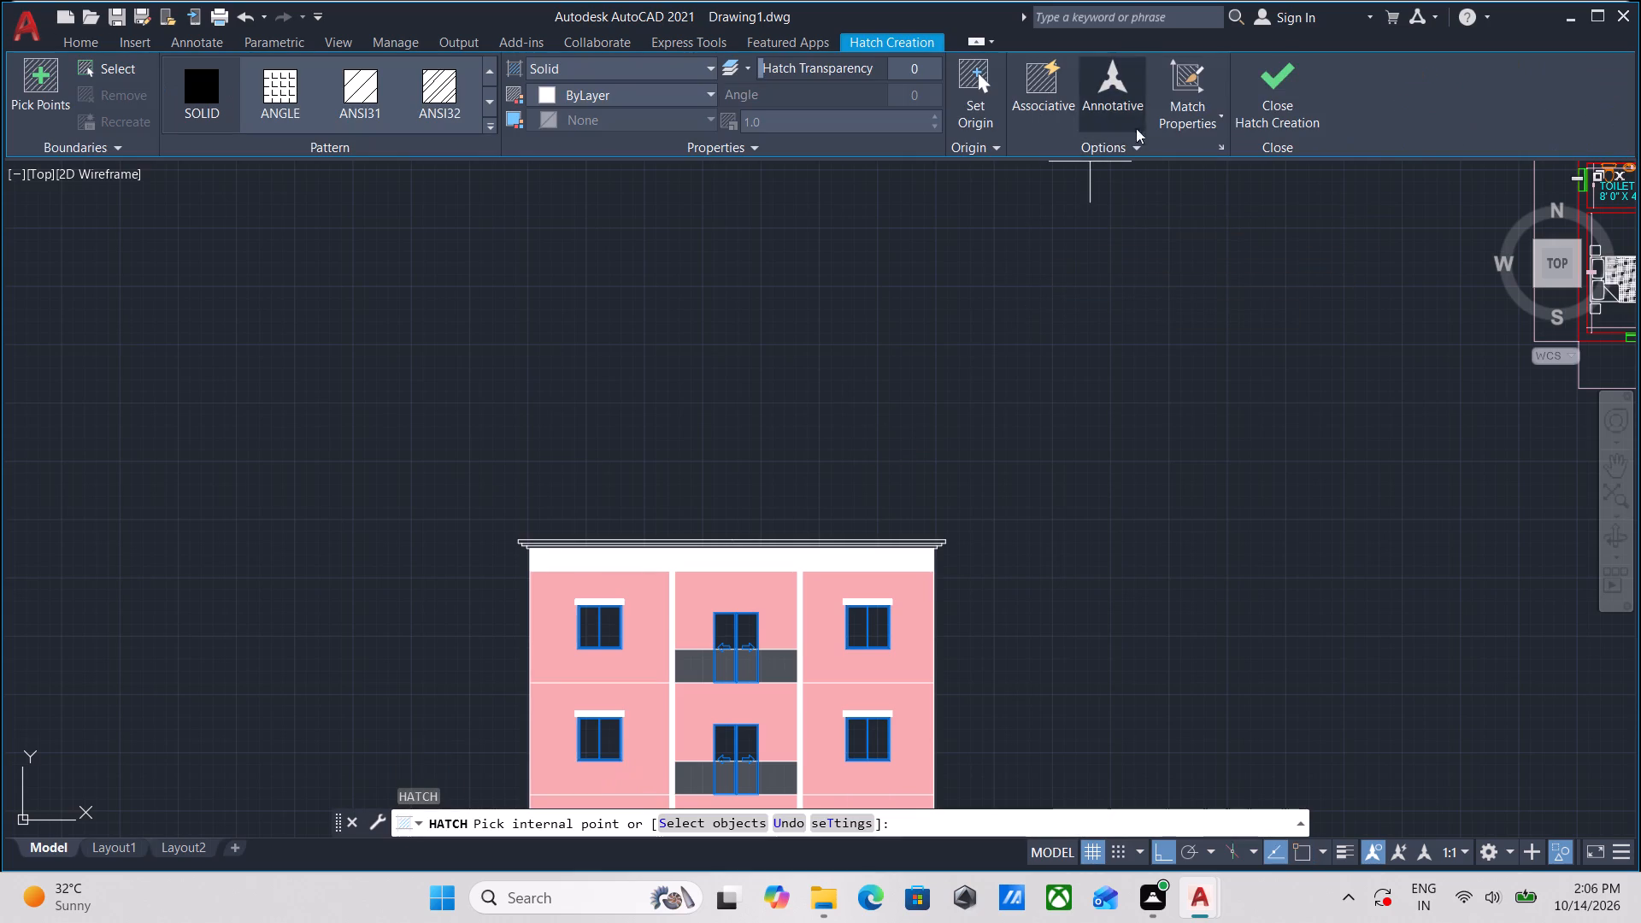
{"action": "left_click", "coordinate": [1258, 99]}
Fill the uppermost cornice step along the roof edge with a solid hatch in index colour Green.
{"action": "scroll", "coordinate": [663, 481], "scroll_direction": "up", "scroll_amount": 2}
{"action": "middle_click_drag", "start_coordinate": [563, 514], "coordinate": [803, 397]}
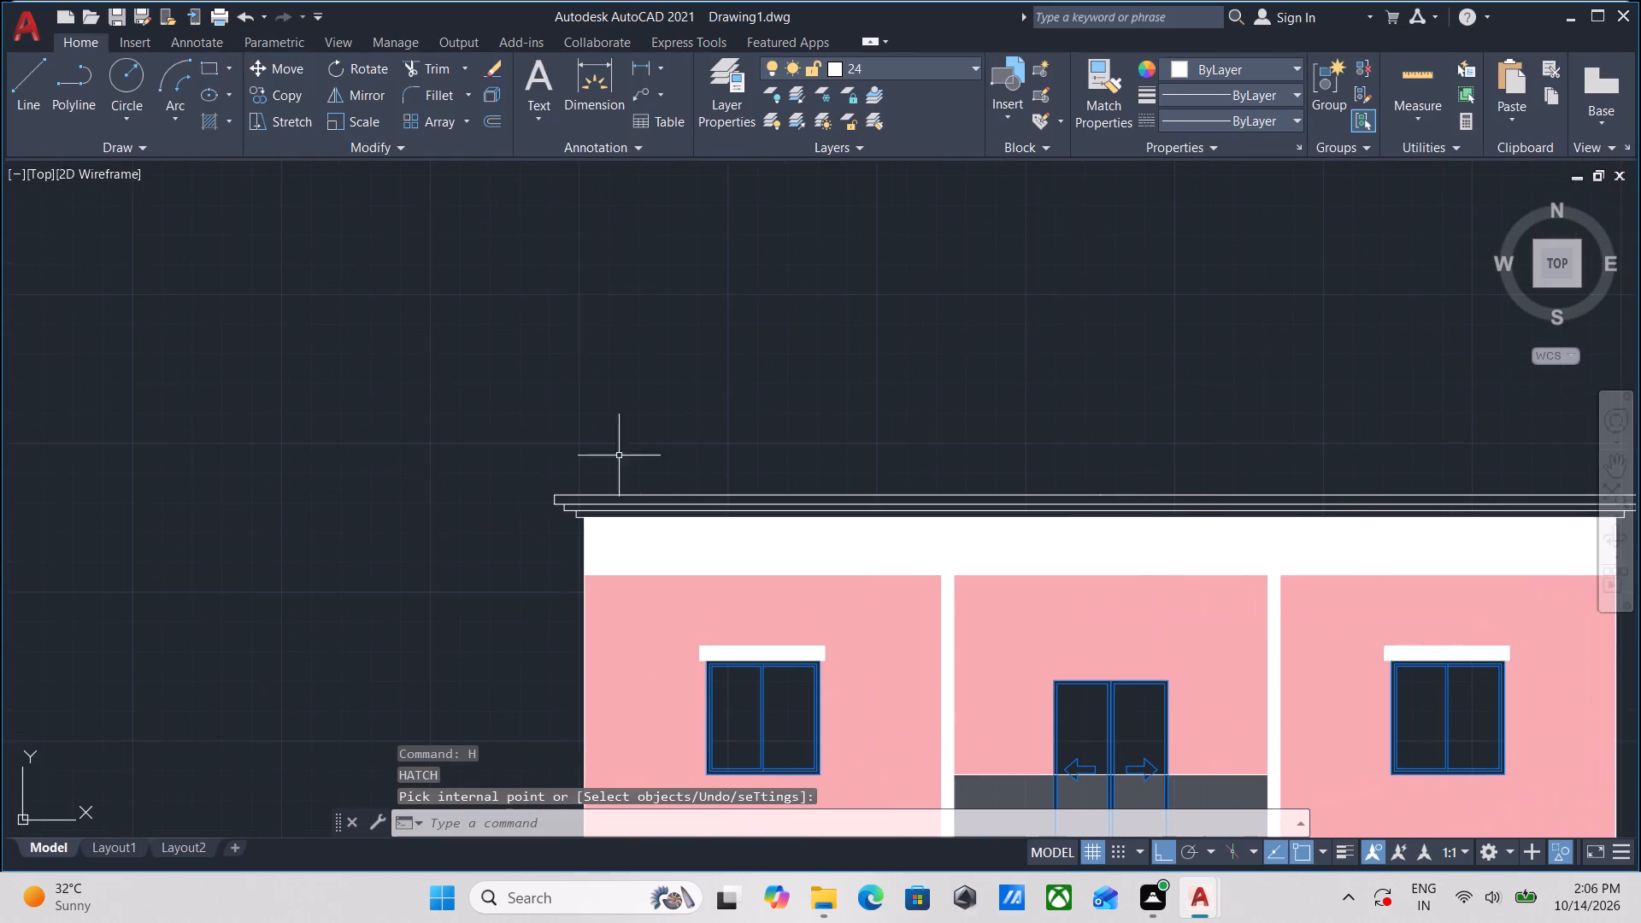
{"action": "middle_click_drag", "start_coordinate": [584, 373], "coordinate": [563, 456]}
{"action": "key", "text": "h"}
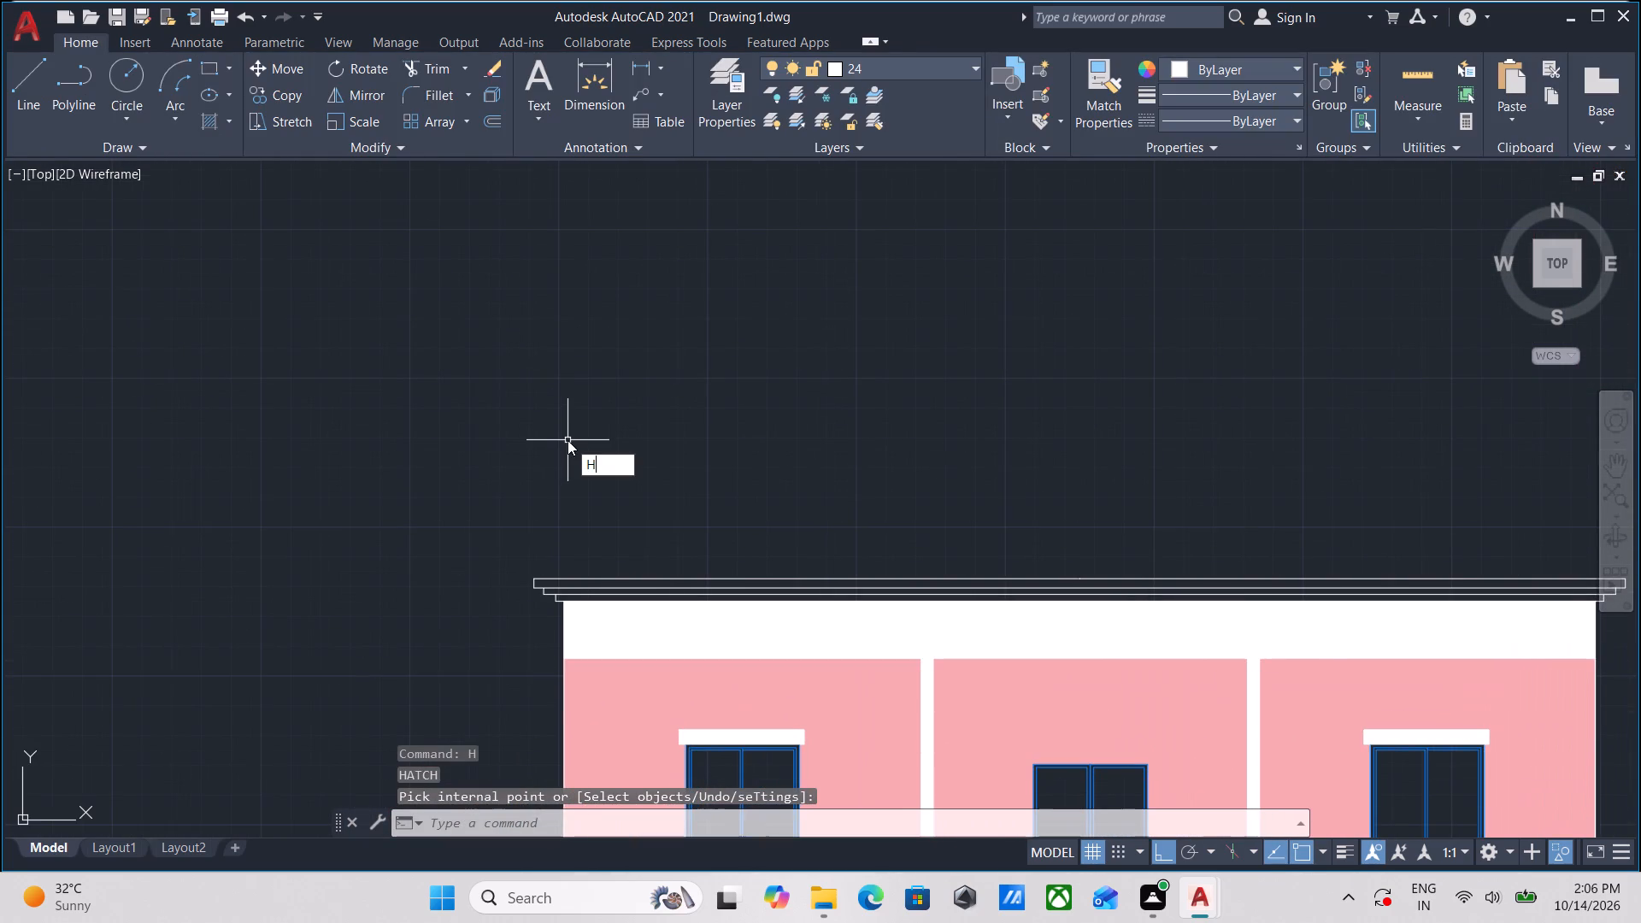
{"action": "key", "text": "Return"}
{"action": "middle_click_drag", "start_coordinate": [748, 417], "coordinate": [512, 467]}
{"action": "scroll", "coordinate": [592, 426], "scroll_direction": "down", "scroll_amount": 1}
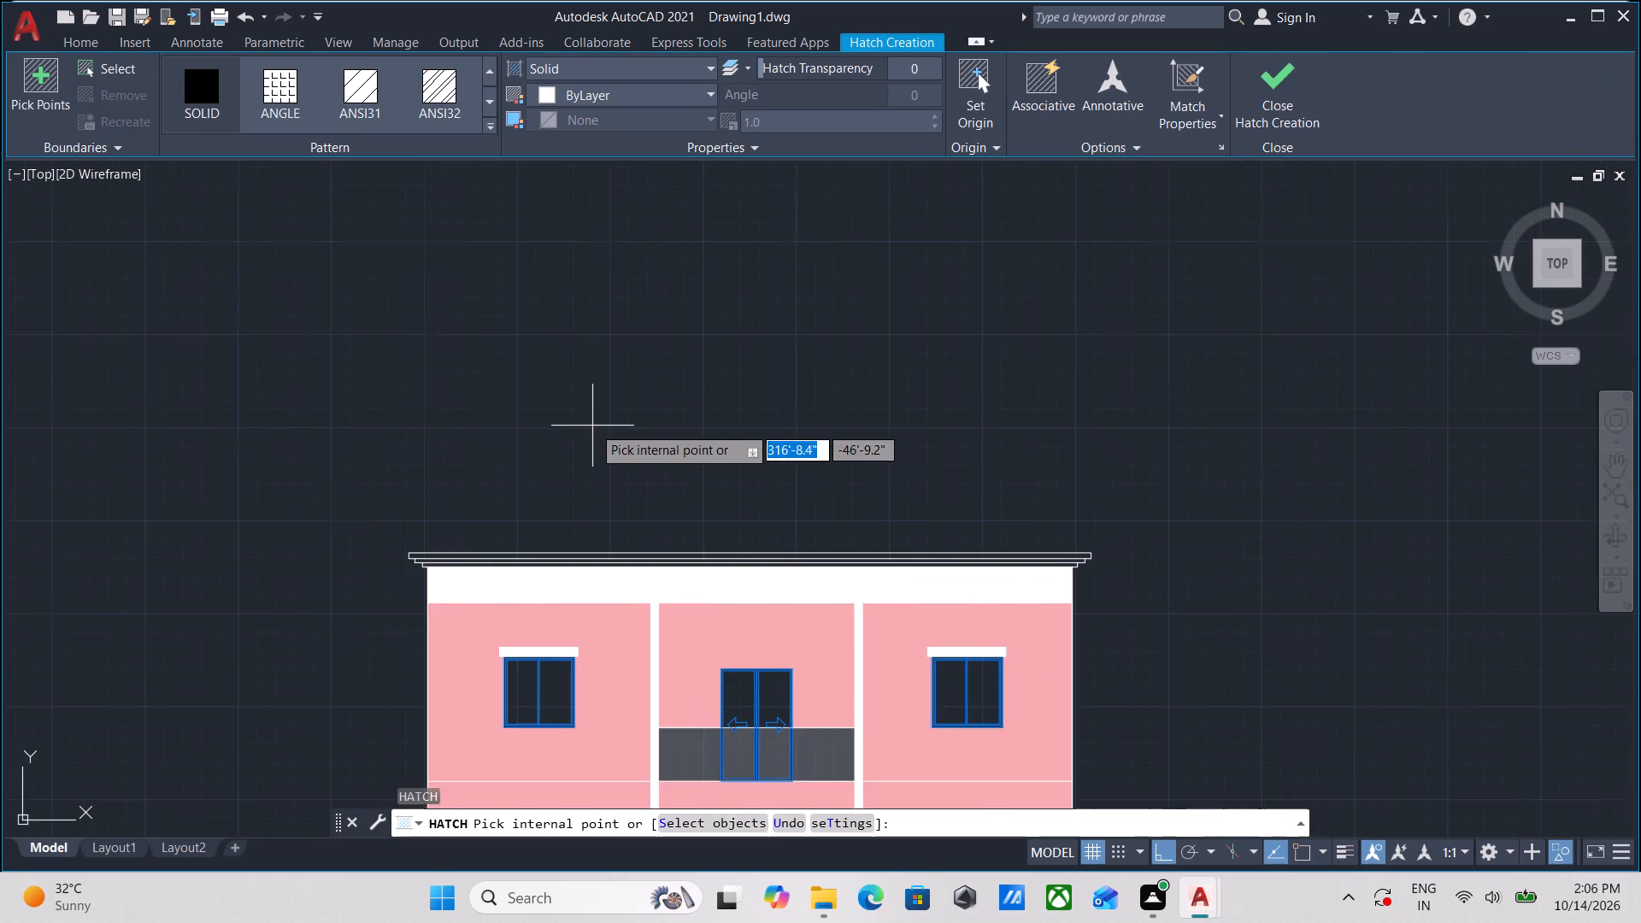
{"action": "middle_click_drag", "start_coordinate": [592, 426], "coordinate": [659, 274]}
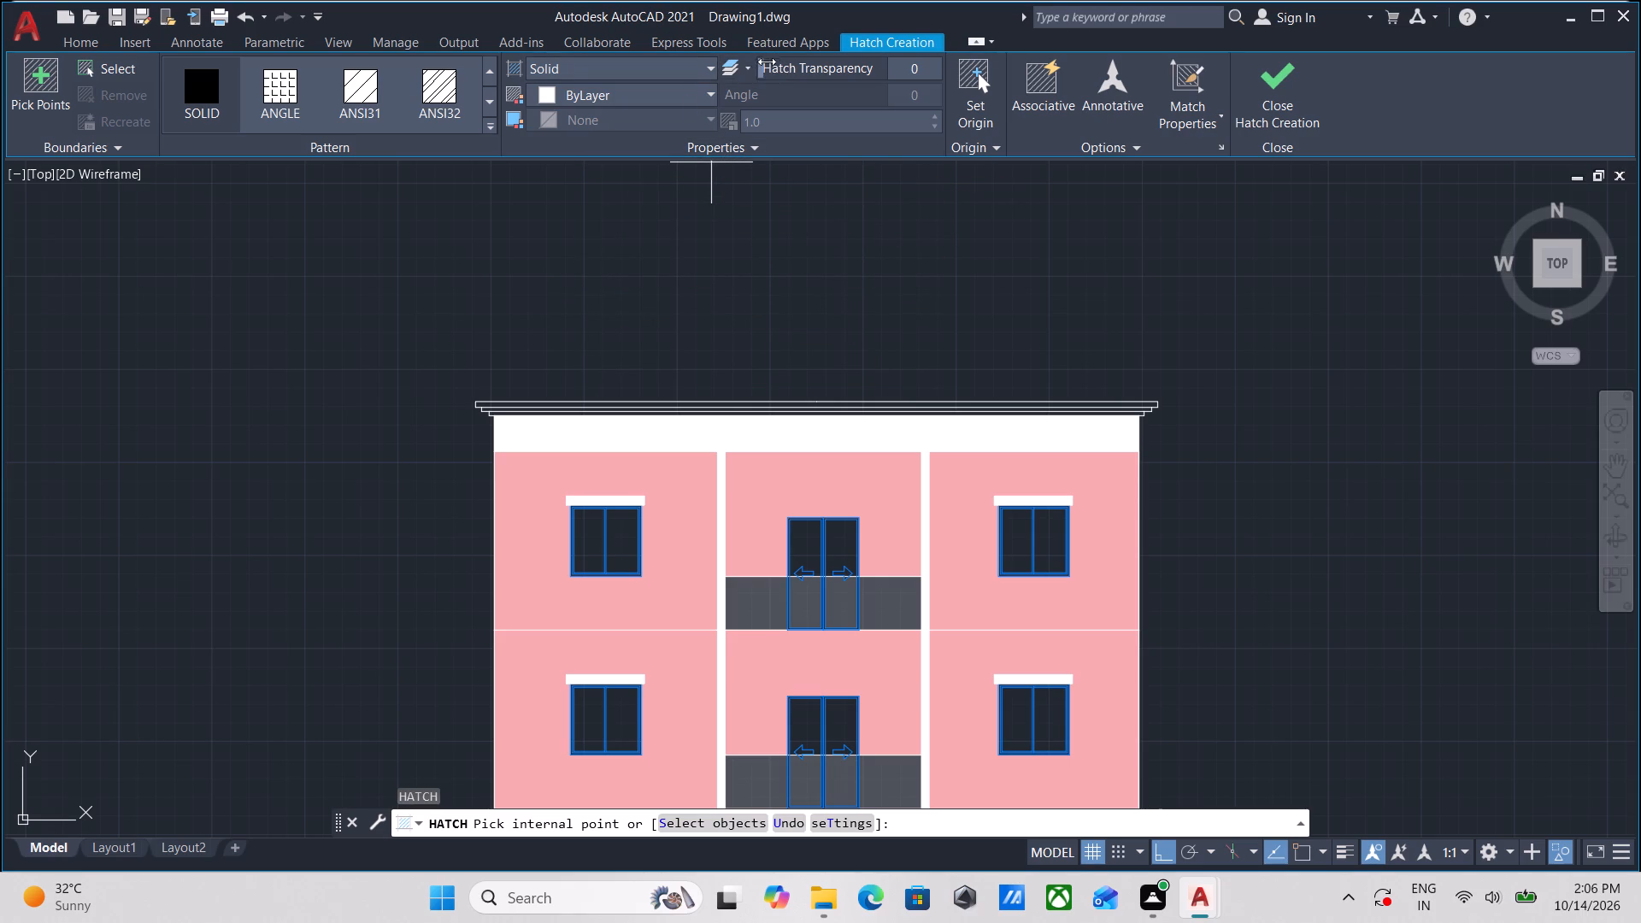
{"action": "left_click", "coordinate": [544, 91]}
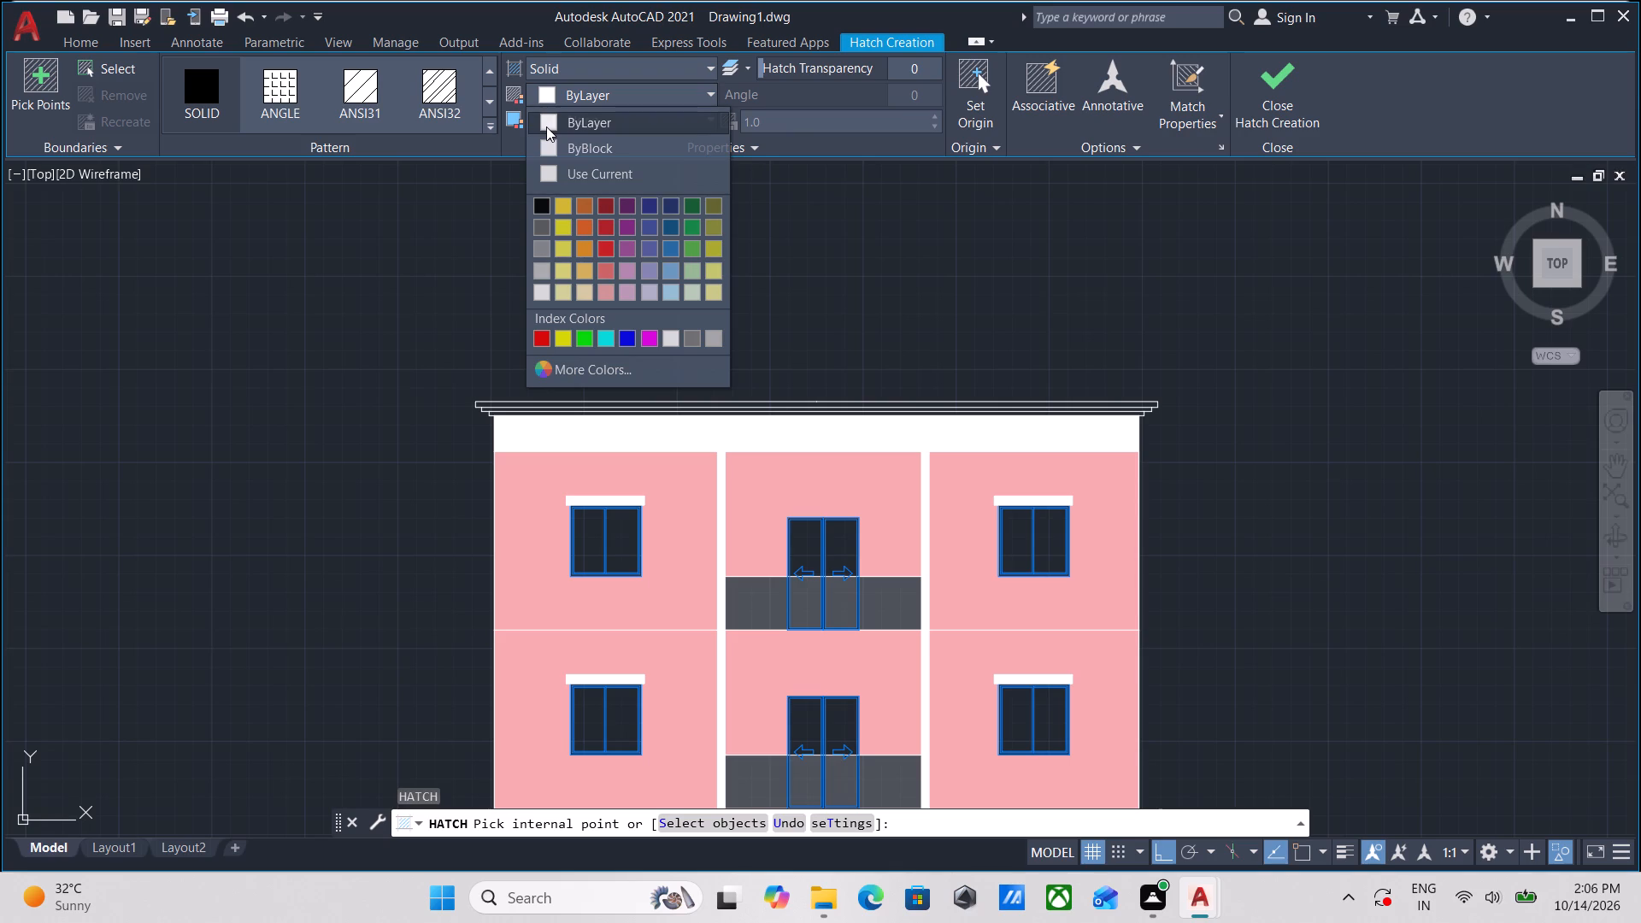
{"action": "scroll", "coordinate": [546, 126], "scroll_direction": "down", "scroll_amount": 2}
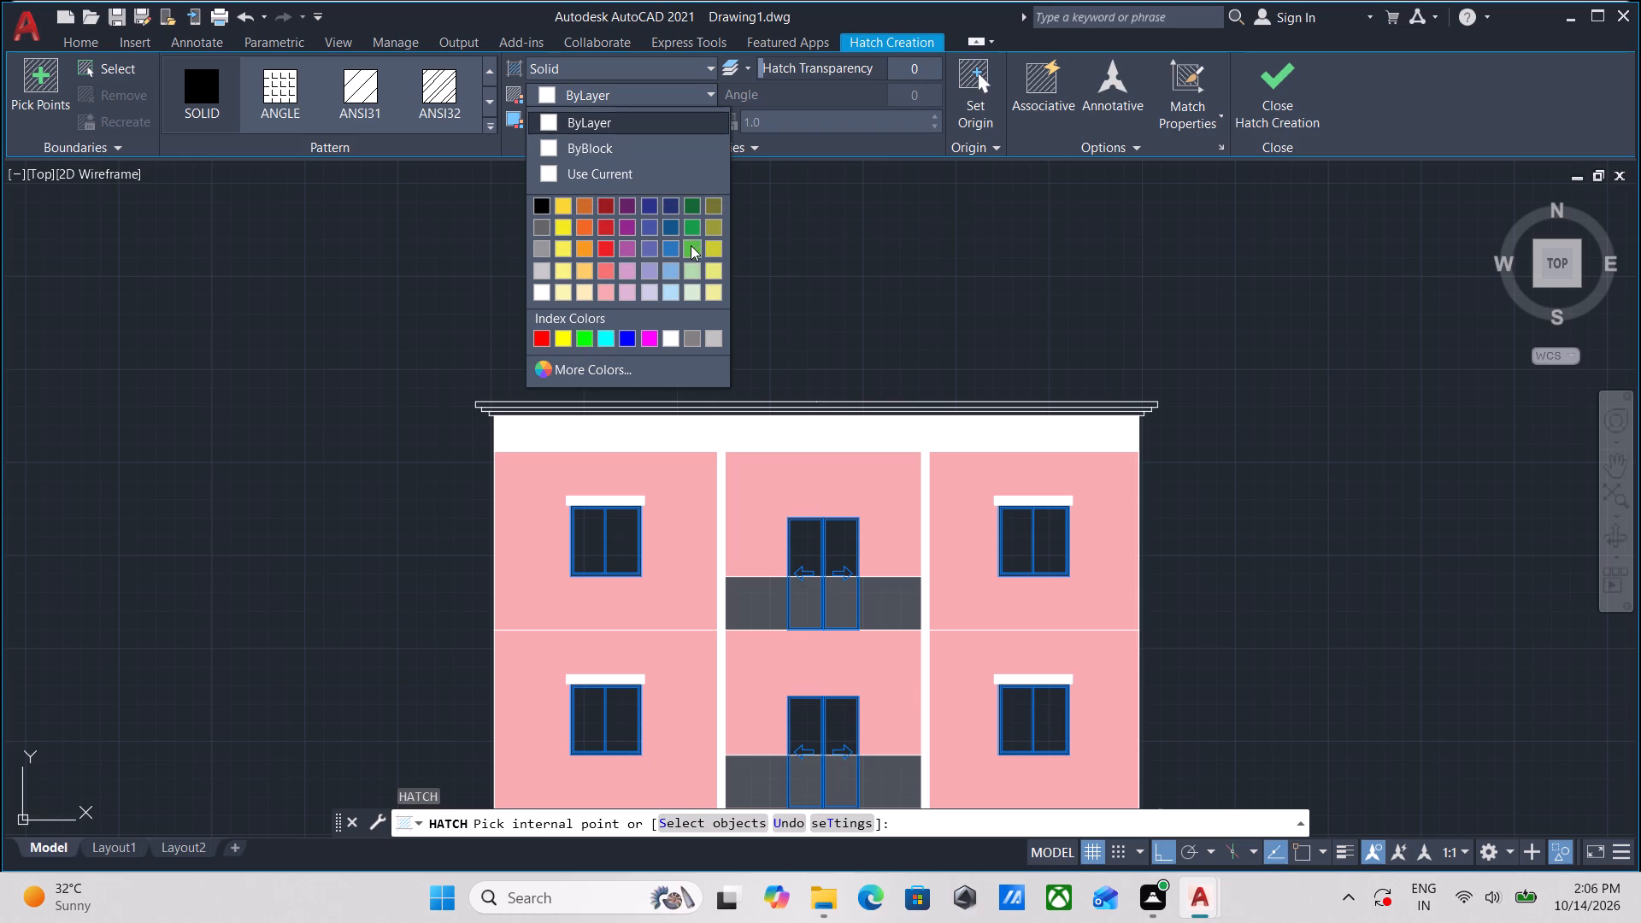
{"action": "left_click", "coordinate": [583, 339]}
{"action": "scroll", "coordinate": [497, 410], "scroll_direction": "up", "scroll_amount": 5}
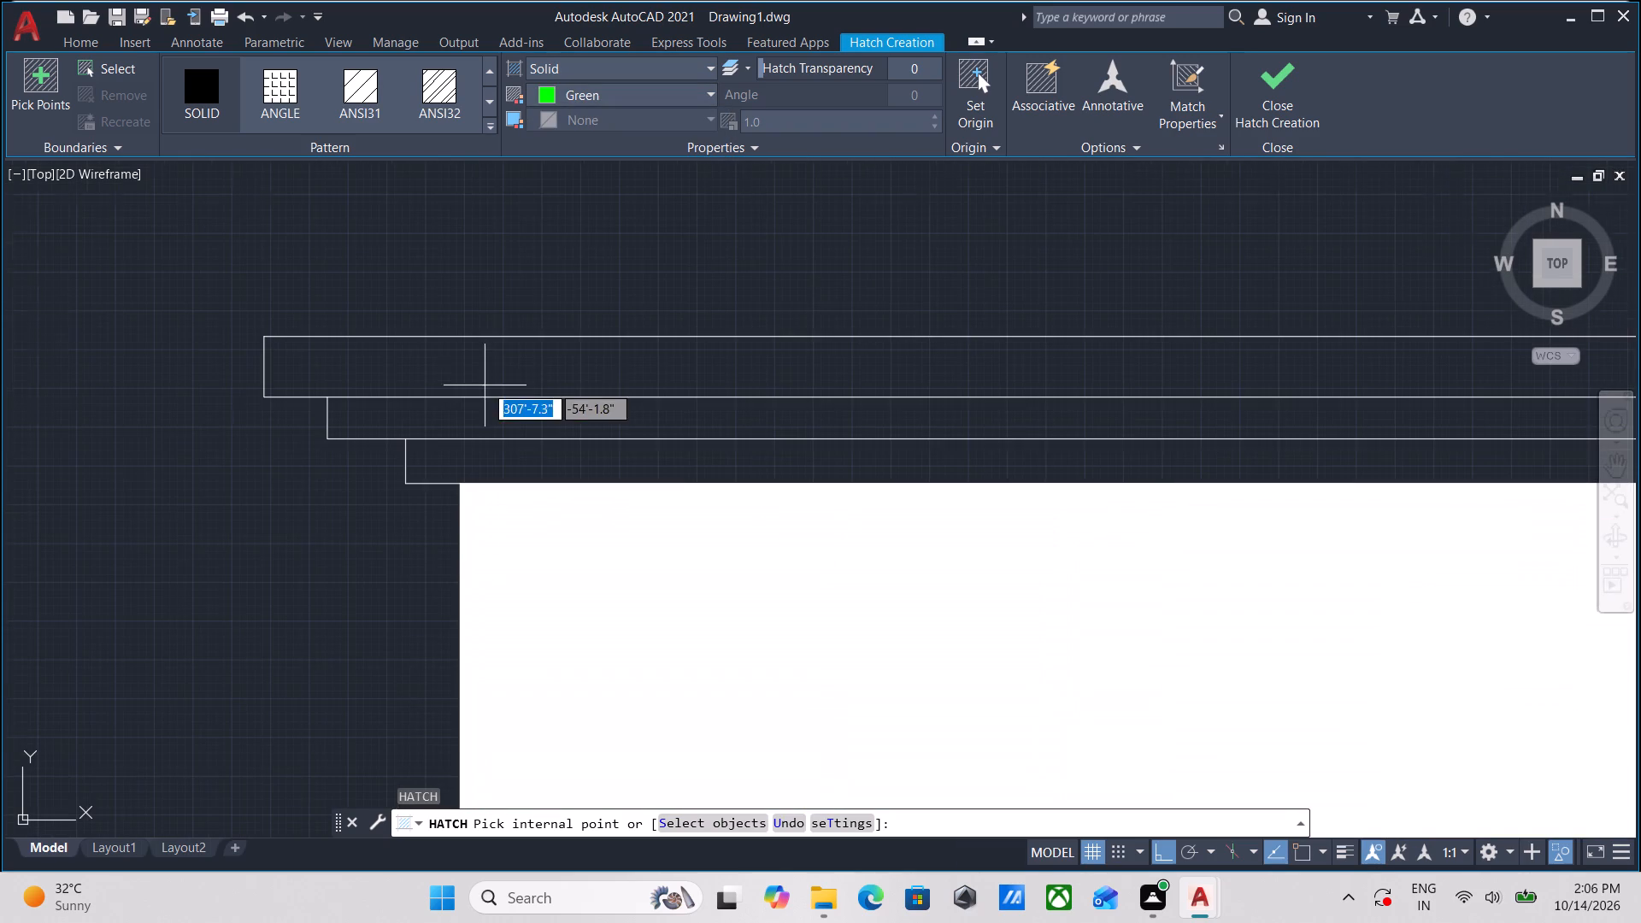
{"action": "left_click", "coordinate": [479, 360]}
{"action": "scroll", "coordinate": [479, 359], "scroll_direction": "down", "scroll_amount": 1}
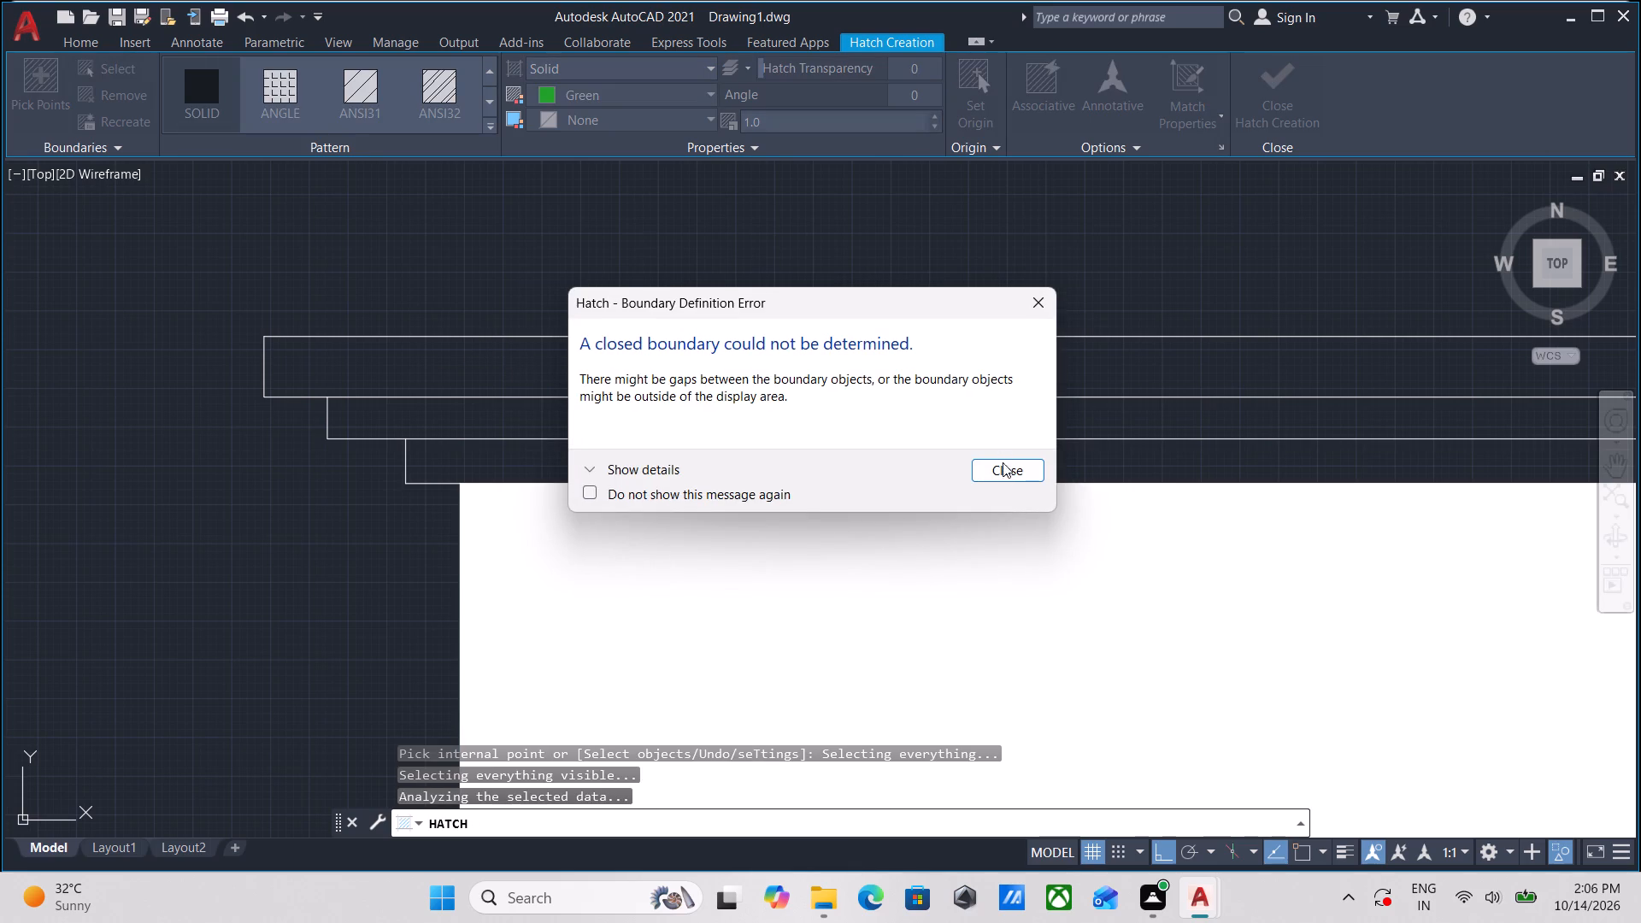
{"action": "left_click", "coordinate": [1004, 473]}
{"action": "left_click", "coordinate": [494, 354]}
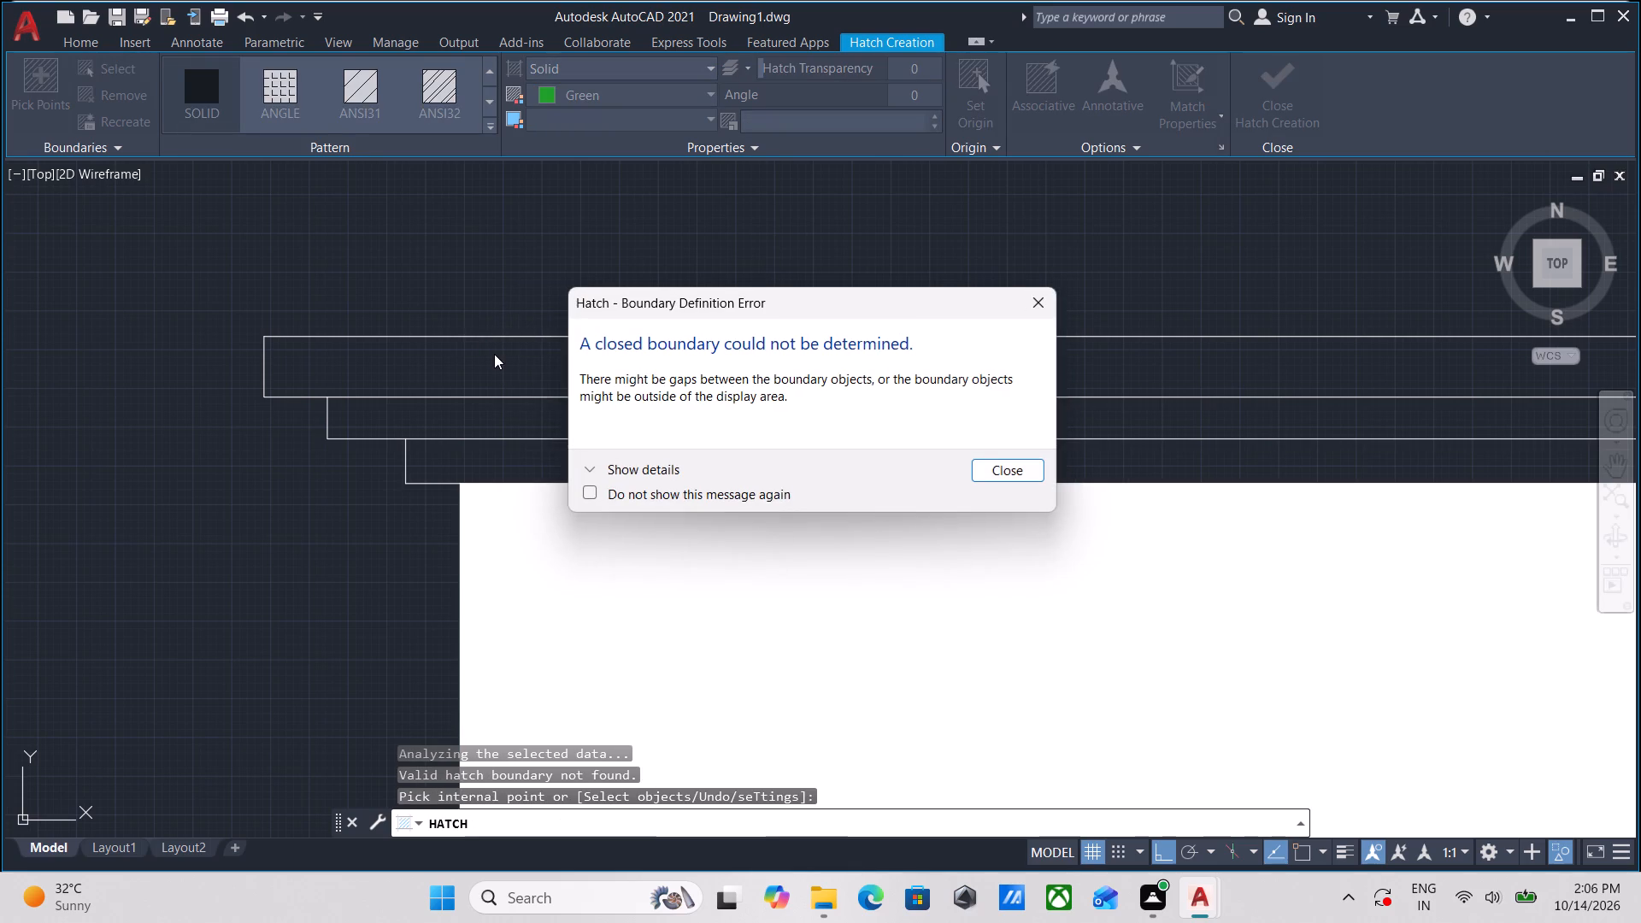
{"action": "left_click", "coordinate": [993, 470]}
{"action": "scroll", "coordinate": [993, 470], "scroll_direction": "down", "scroll_amount": 4}
{"action": "middle_click_drag", "start_coordinate": [979, 447], "coordinate": [737, 433]}
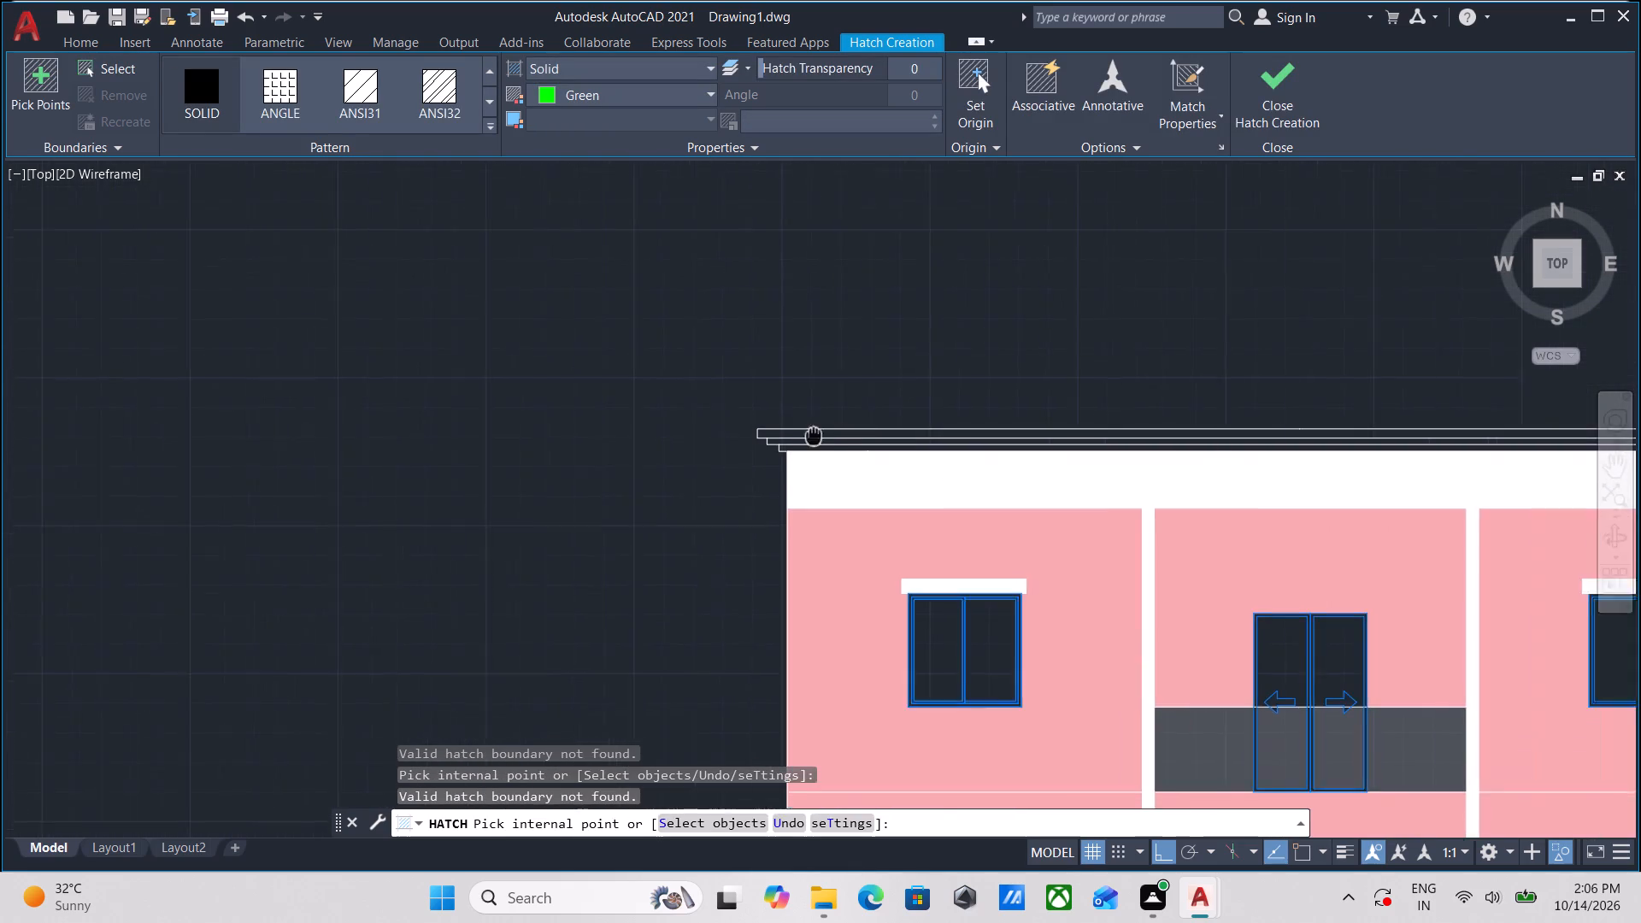
{"action": "middle_click_drag", "start_coordinate": [737, 433], "coordinate": [438, 425]}
{"action": "scroll", "coordinate": [833, 450], "scroll_direction": "down", "scroll_amount": 1}
{"action": "middle_click_drag", "start_coordinate": [820, 456], "coordinate": [536, 458]}
{"action": "scroll", "coordinate": [897, 419], "scroll_direction": "up", "scroll_amount": 2}
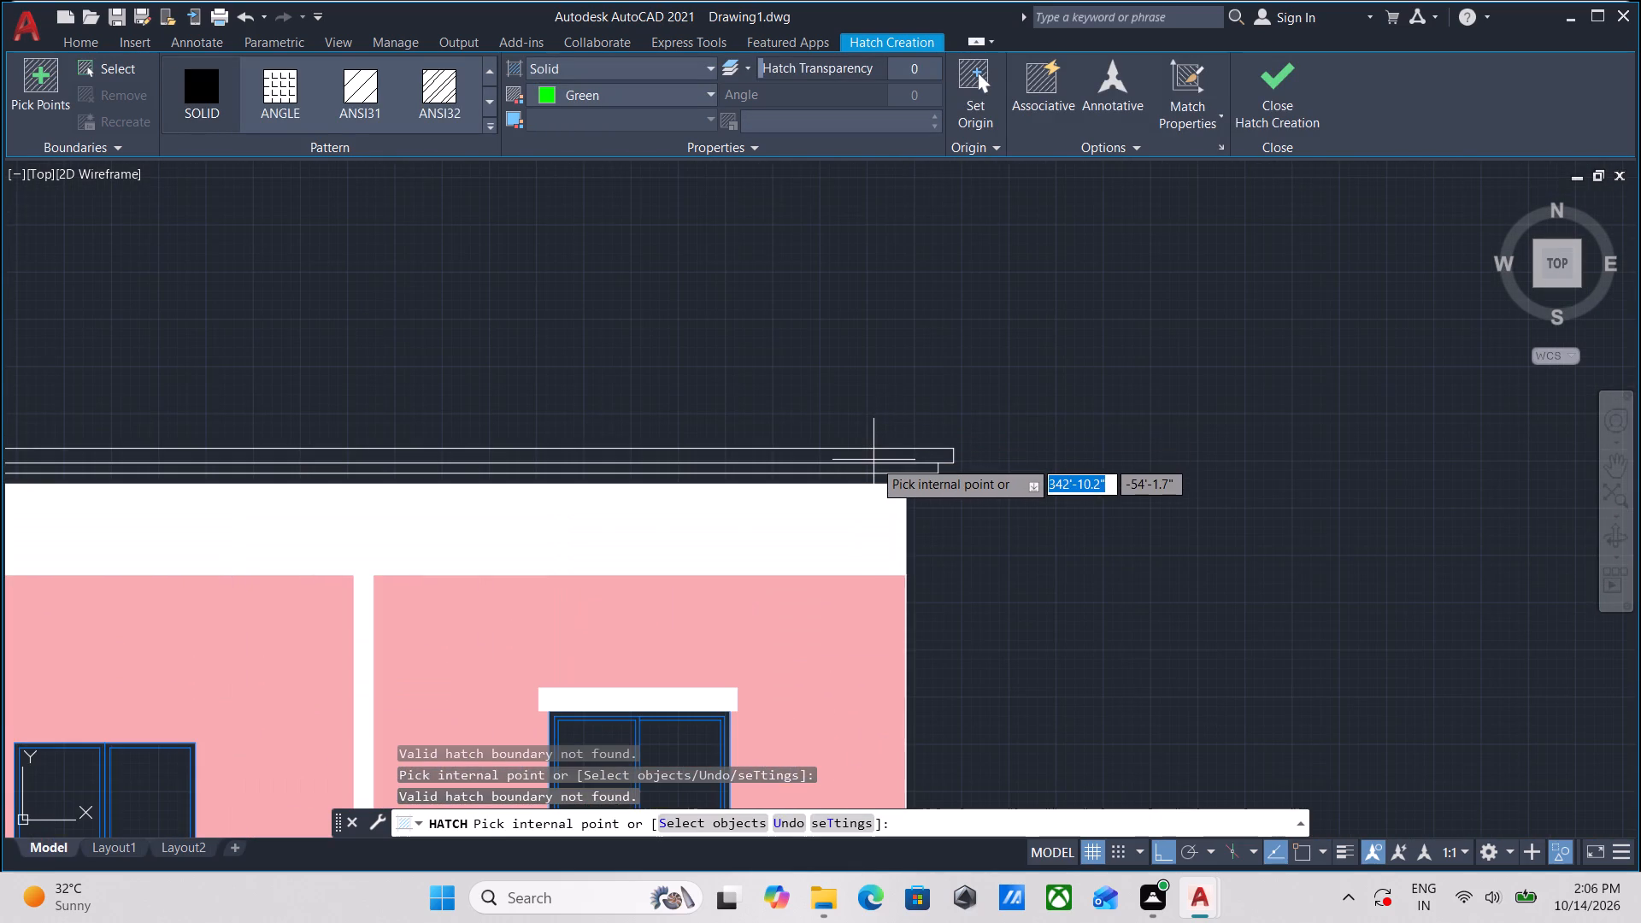
{"action": "left_click", "coordinate": [873, 460]}
Fill the middle and lowest cornice steps with the same solid Green hatch and finish the hatching.
{"action": "scroll", "coordinate": [873, 460], "scroll_direction": "down", "scroll_amount": 2}
{"action": "scroll", "coordinate": [314, 461], "scroll_direction": "up", "scroll_amount": 3}
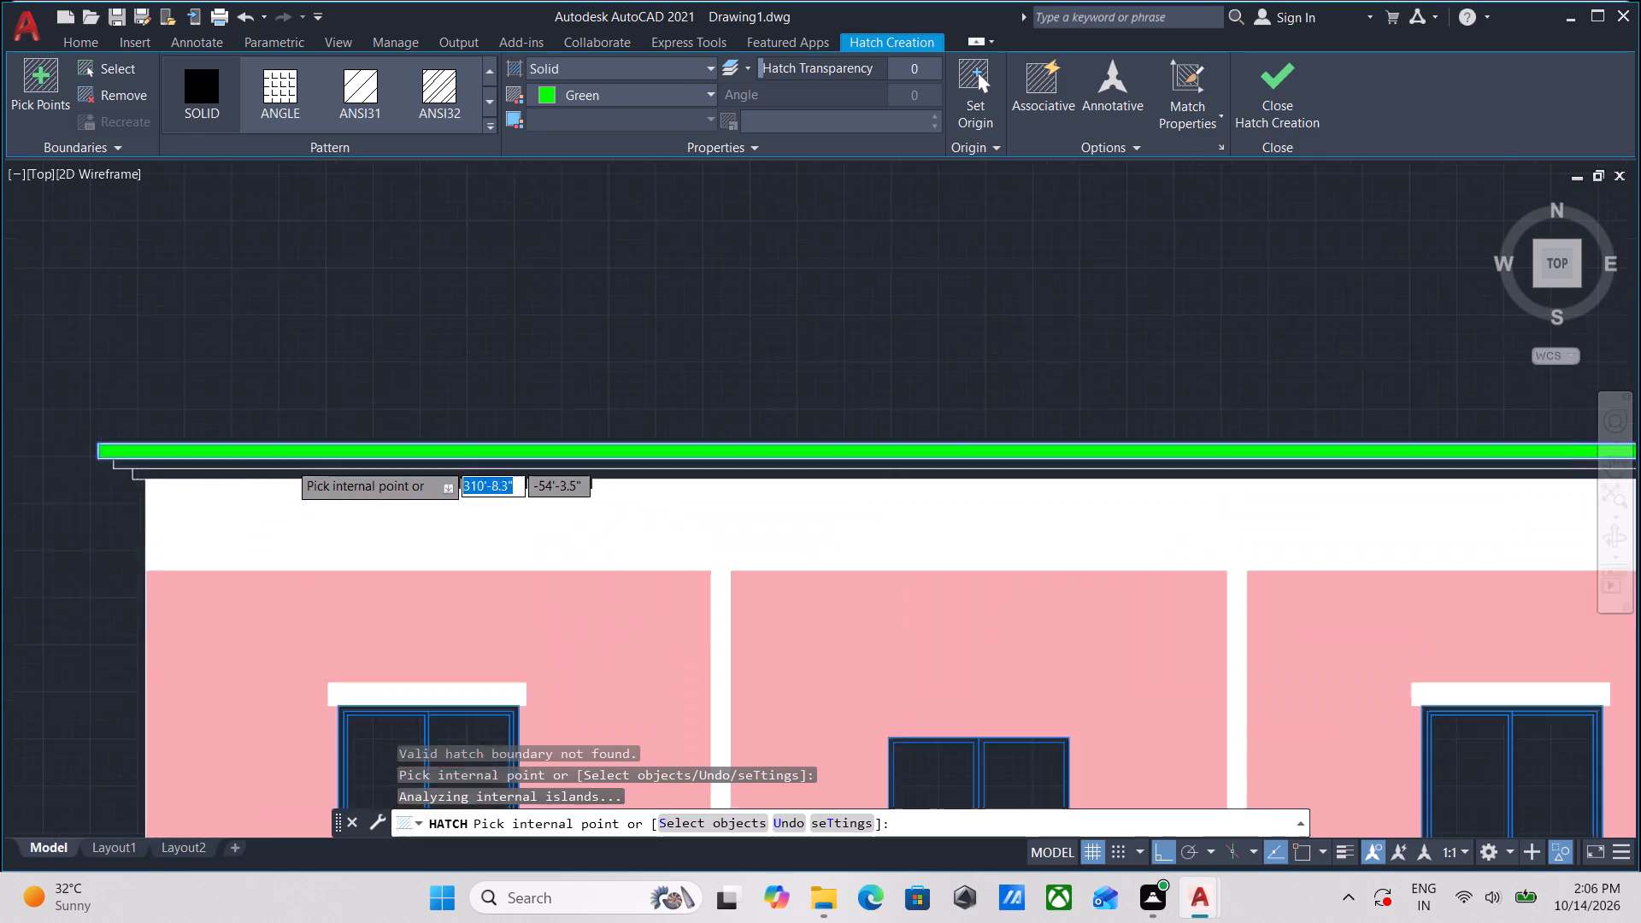
{"action": "left_click", "coordinate": [303, 468]}
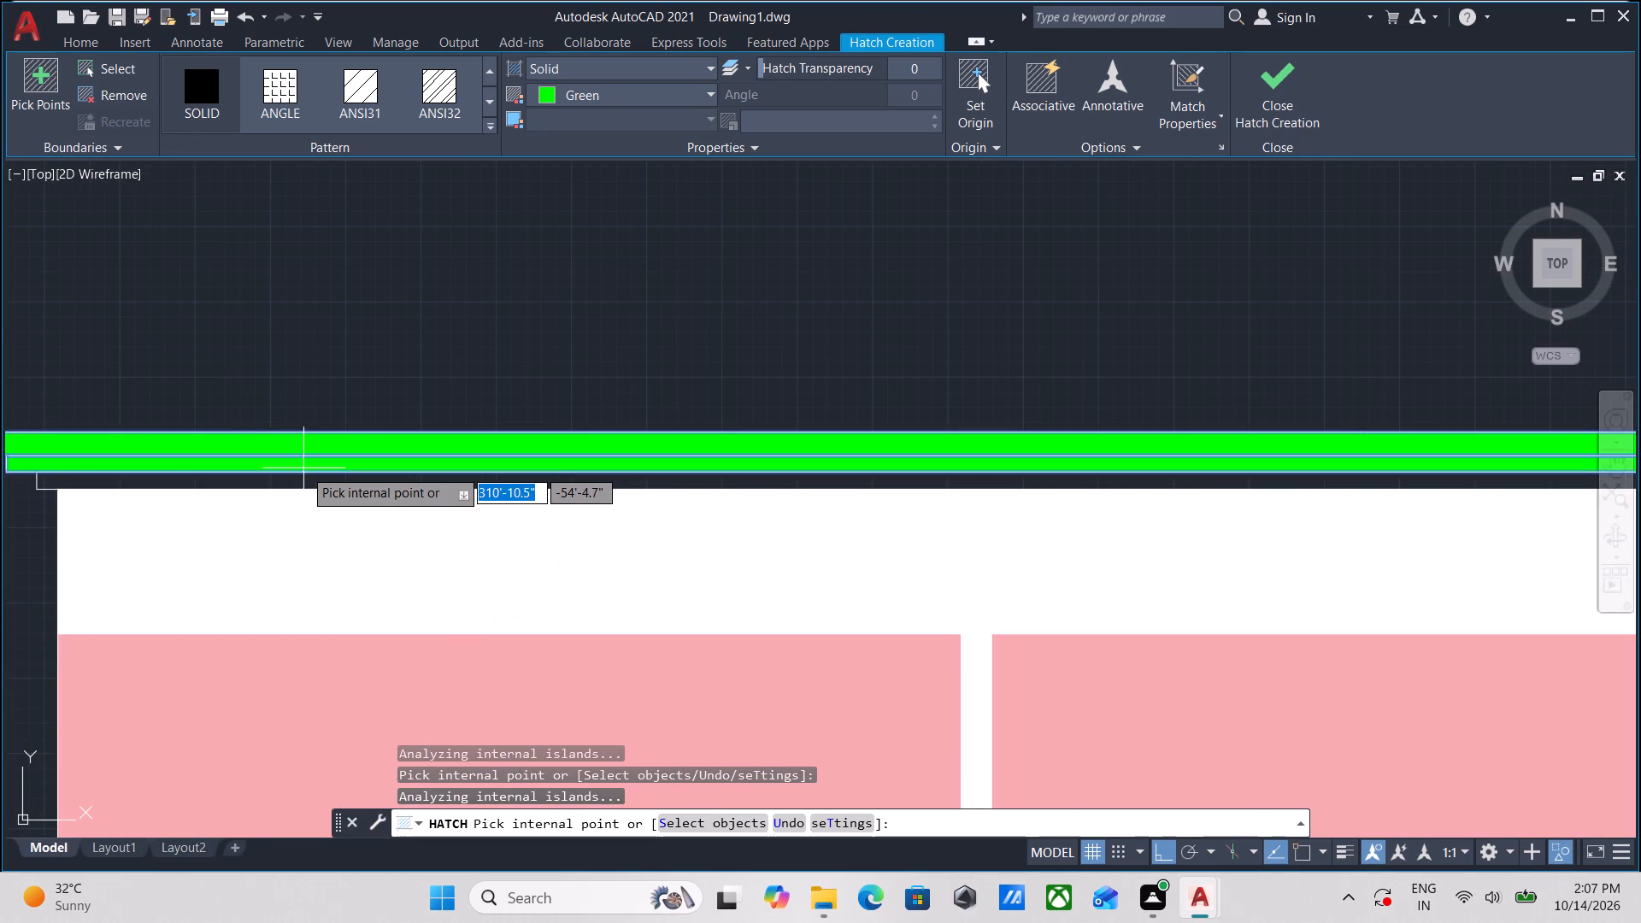
{"action": "scroll", "coordinate": [303, 468], "scroll_direction": "down", "scroll_amount": 2}
{"action": "scroll", "coordinate": [313, 484], "scroll_direction": "up", "scroll_amount": 2}
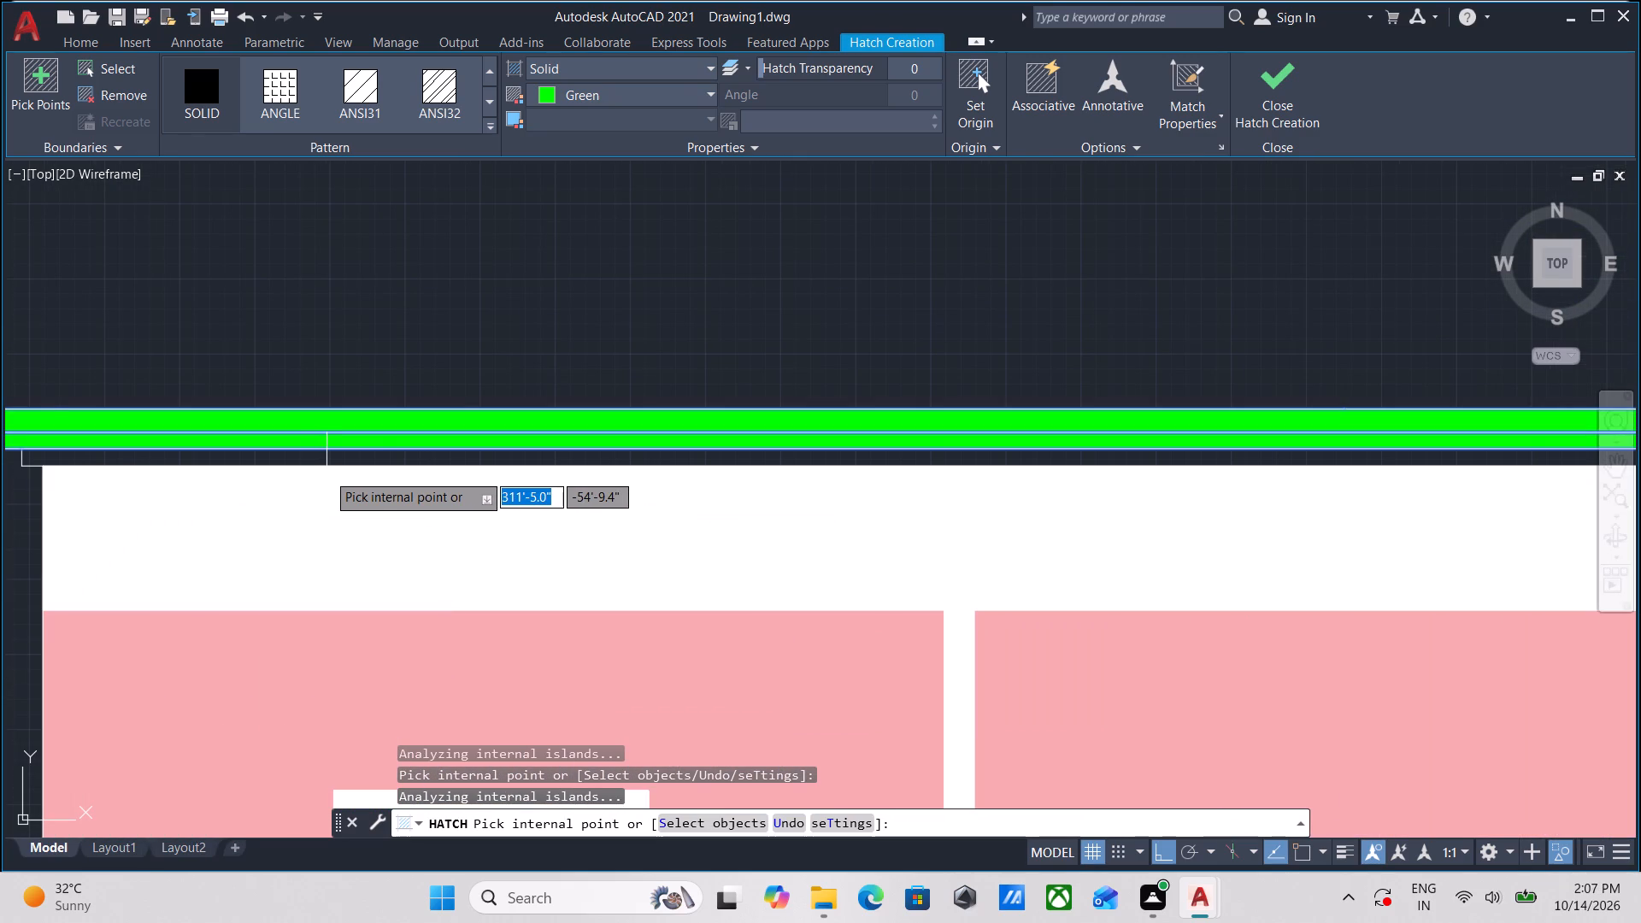
{"action": "scroll", "coordinate": [238, 388], "scroll_direction": "down", "scroll_amount": 1}
{"action": "scroll", "coordinate": [356, 438], "scroll_direction": "up", "scroll_amount": 3}
{"action": "scroll", "coordinate": [215, 357], "scroll_direction": "up", "scroll_amount": 1}
{"action": "left_click", "coordinate": [358, 440]}
{"action": "scroll", "coordinate": [358, 440], "scroll_direction": "down", "scroll_amount": 4}
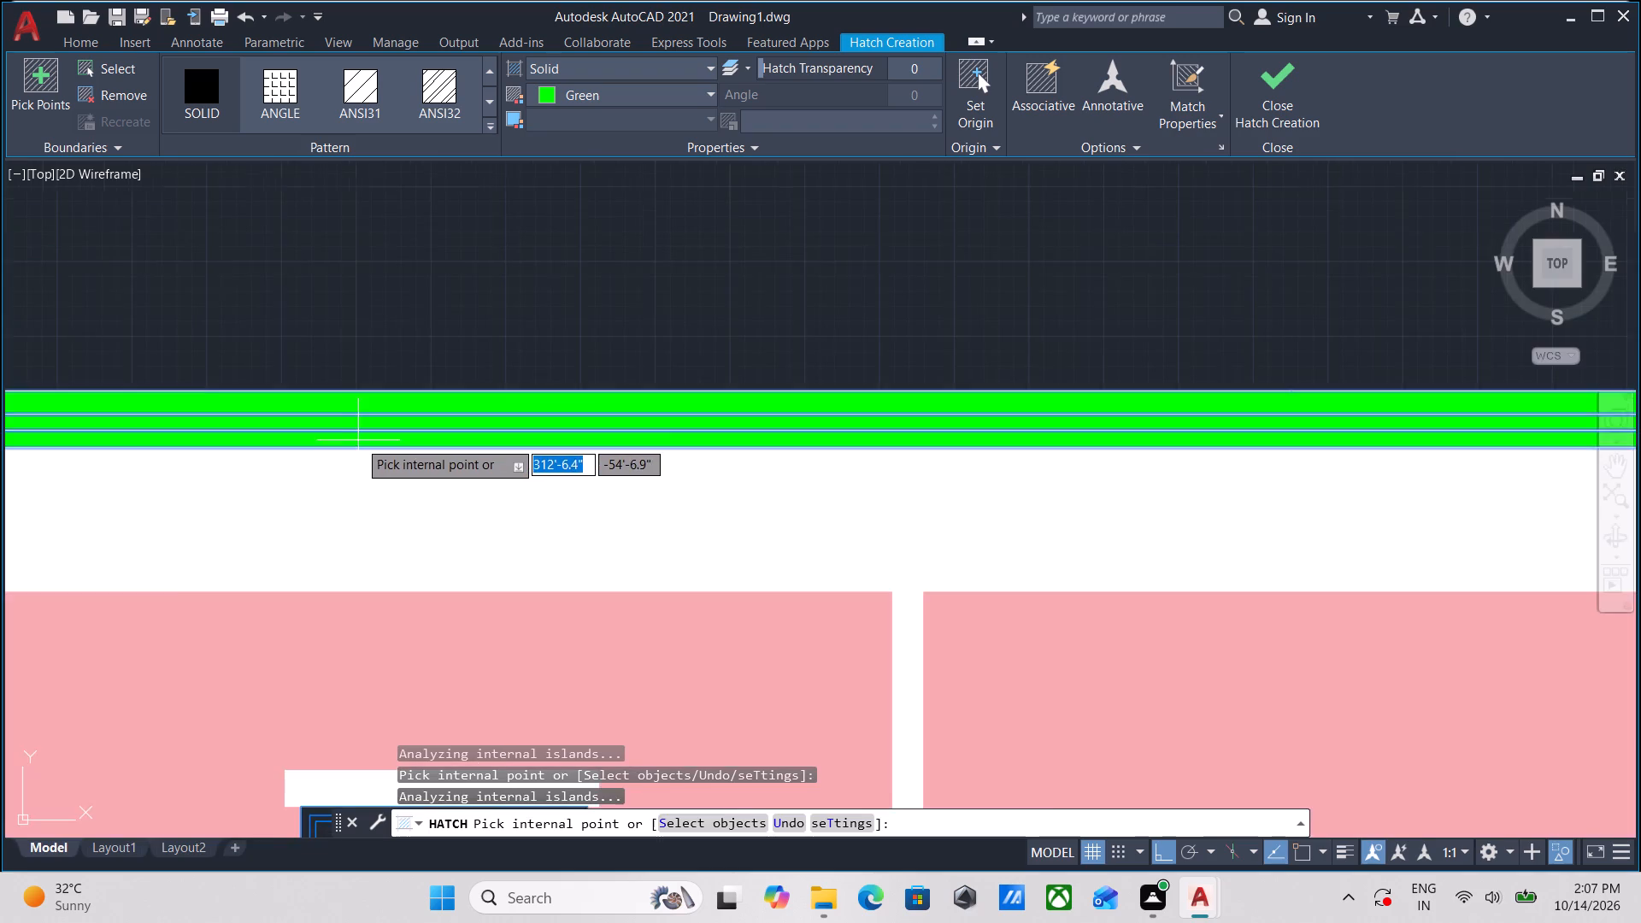
{"action": "scroll", "coordinate": [368, 439], "scroll_direction": "down", "scroll_amount": 3}
{"action": "left_click", "coordinate": [1264, 99]}
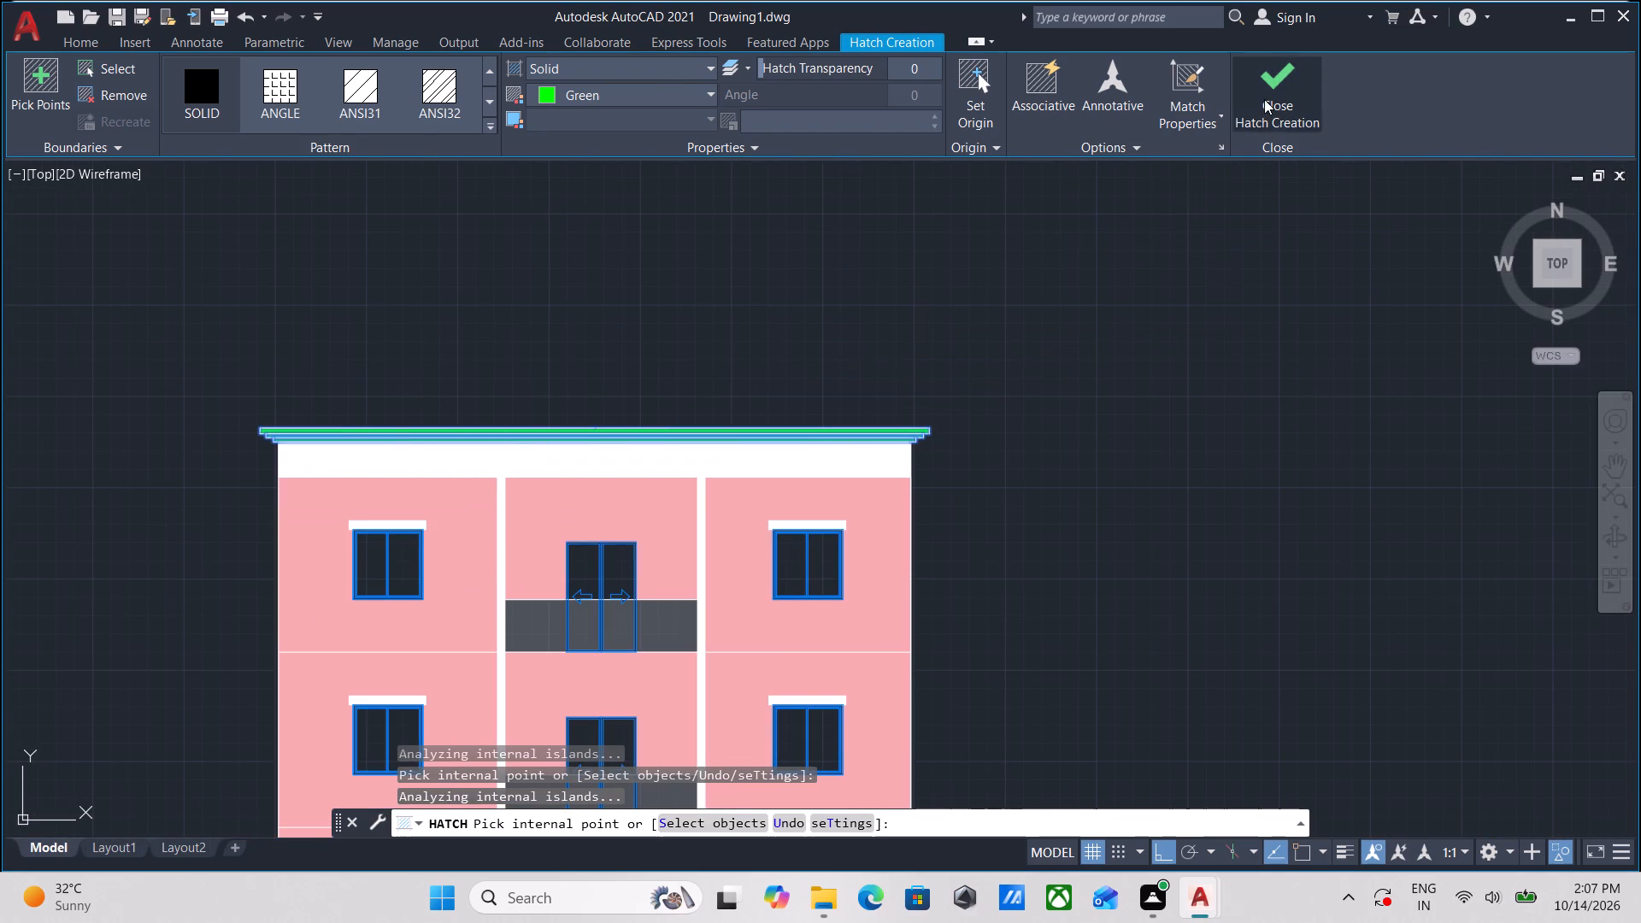
End the object isolation so that the hidden grey-gabled roof-top block is shown again.
{"action": "scroll", "coordinate": [567, 503], "scroll_direction": "down", "scroll_amount": 2}
{"action": "scroll", "coordinate": [749, 568], "scroll_direction": "up", "scroll_amount": 1}
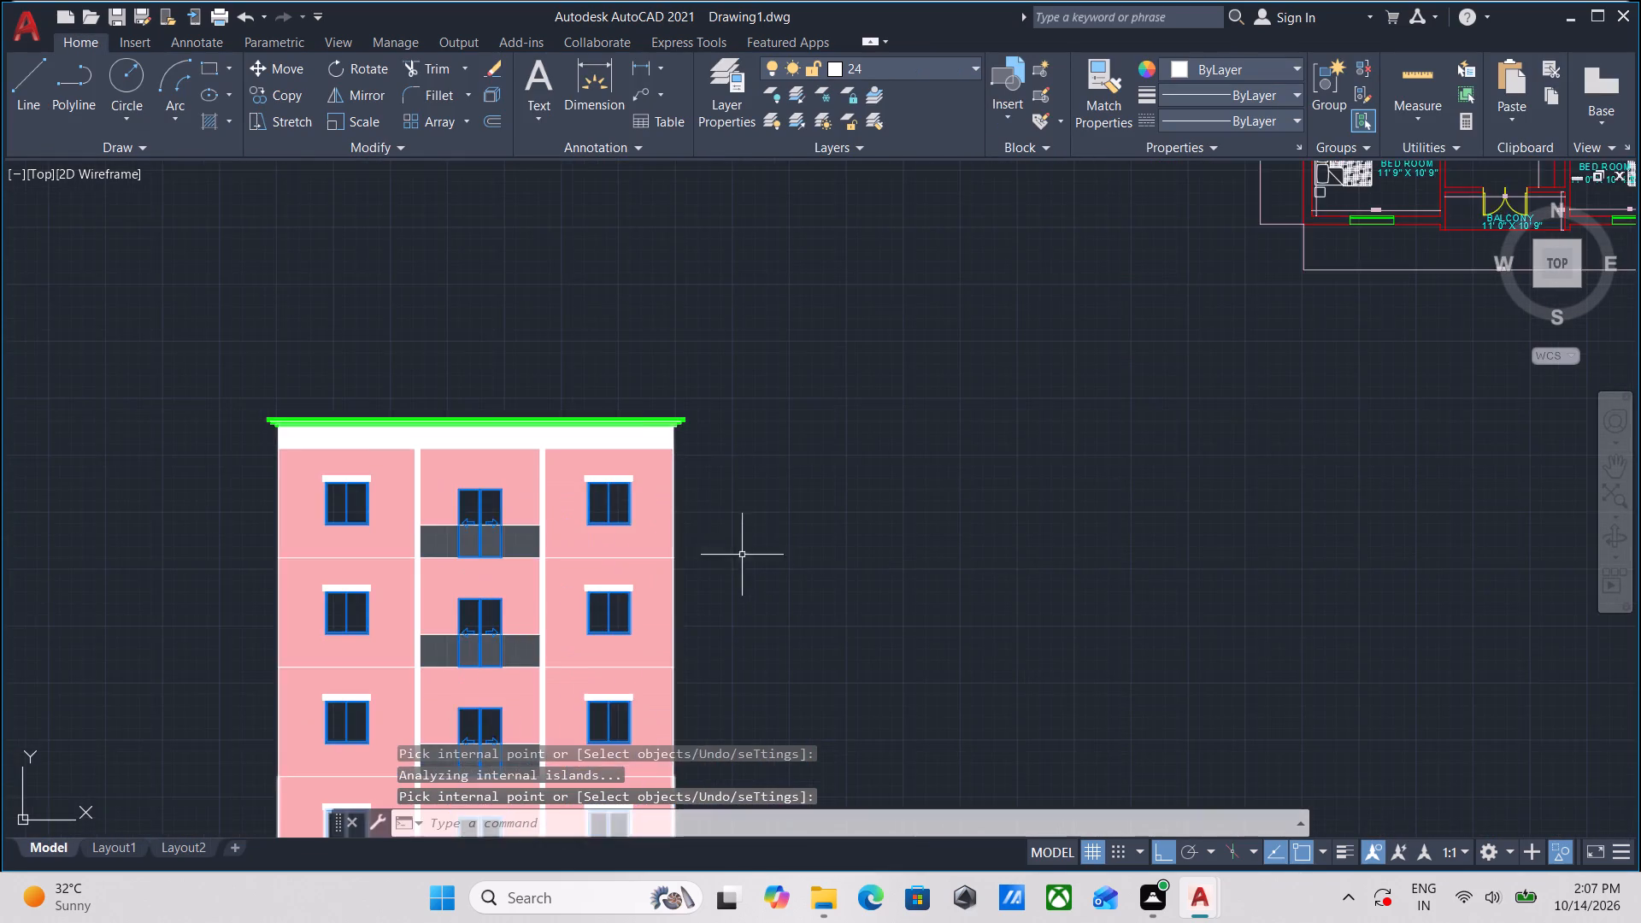
{"action": "scroll", "coordinate": [639, 398], "scroll_direction": "up", "scroll_amount": 2}
{"action": "scroll", "coordinate": [607, 335], "scroll_direction": "down", "scroll_amount": 1}
{"action": "middle_click_drag", "start_coordinate": [621, 327], "coordinate": [818, 316]}
{"action": "right_click", "coordinate": [830, 318]}
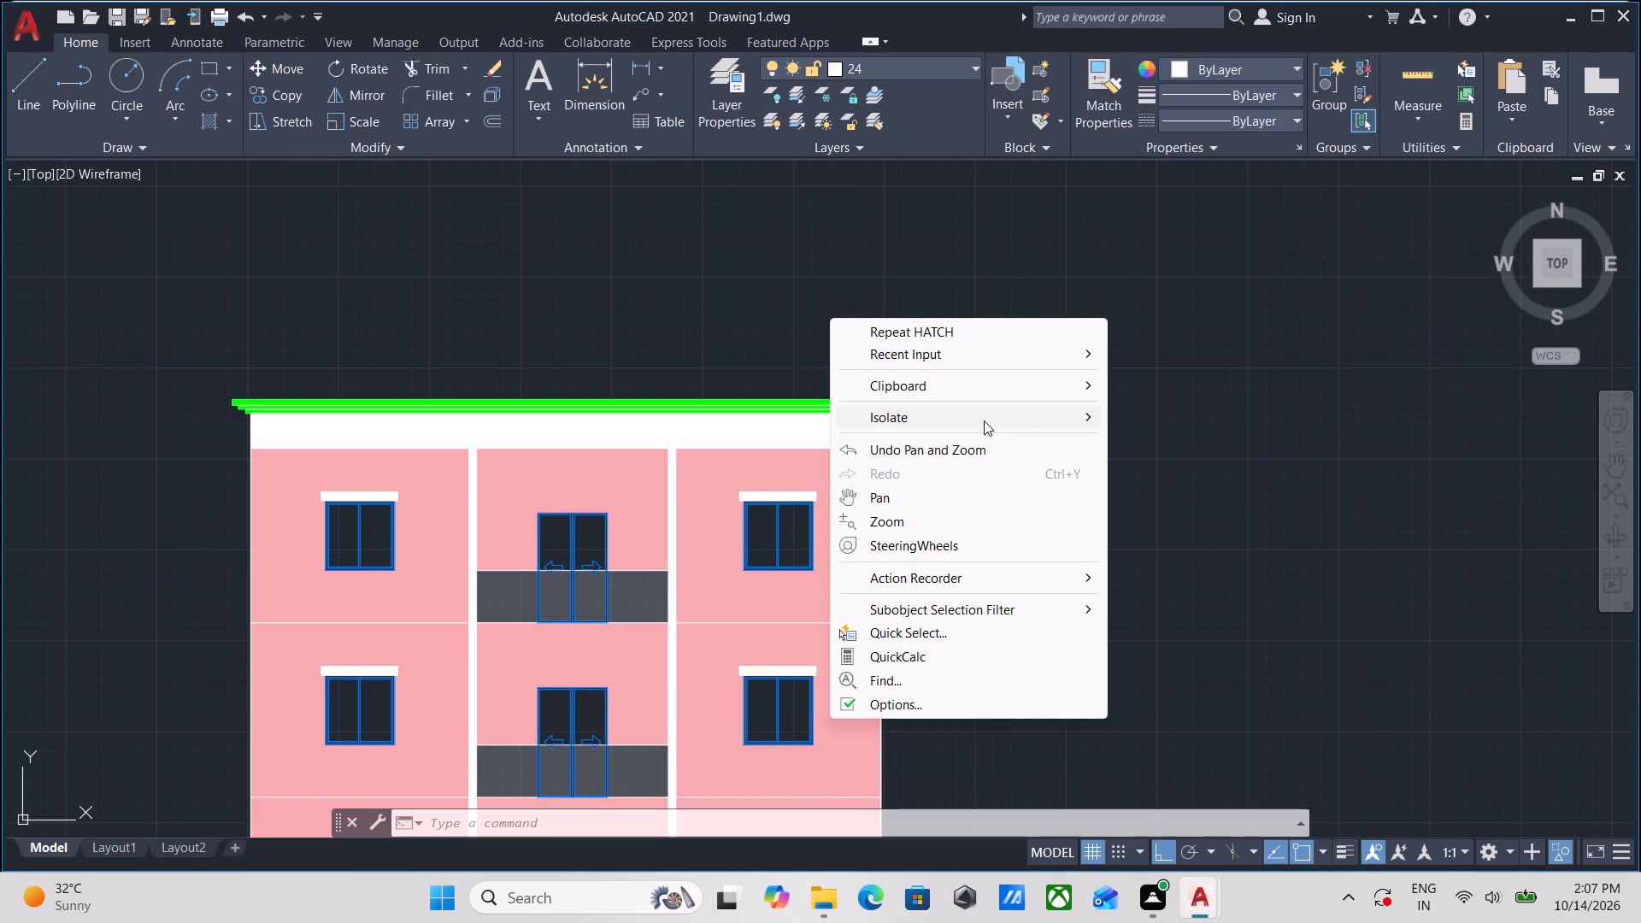
{"action": "left_click", "coordinate": [1161, 464]}
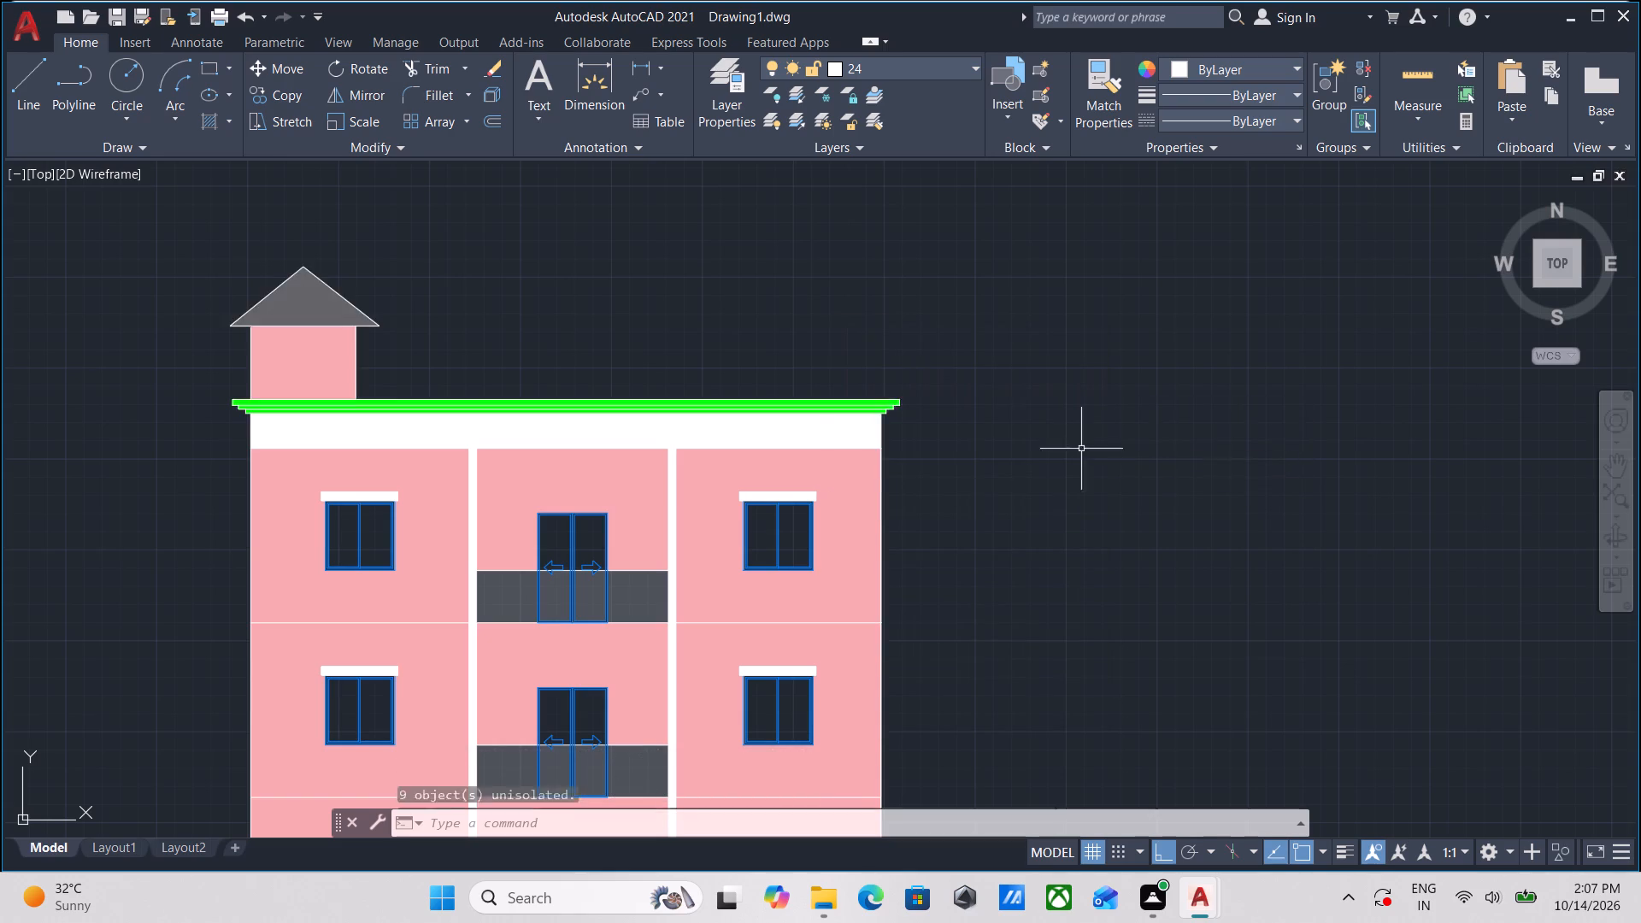
Examine the whole five-storey elevation and its roof, including the parapet, the cornice and the roof-top block.
{"action": "scroll", "coordinate": [1055, 437], "scroll_direction": "down", "scroll_amount": 2}
{"action": "middle_click_drag", "start_coordinate": [1055, 444], "coordinate": [1091, 417]}
{"action": "scroll", "coordinate": [1153, 511], "scroll_direction": "down", "scroll_amount": 1}
{"action": "middle_click_drag", "start_coordinate": [1154, 514], "coordinate": [1202, 515]}
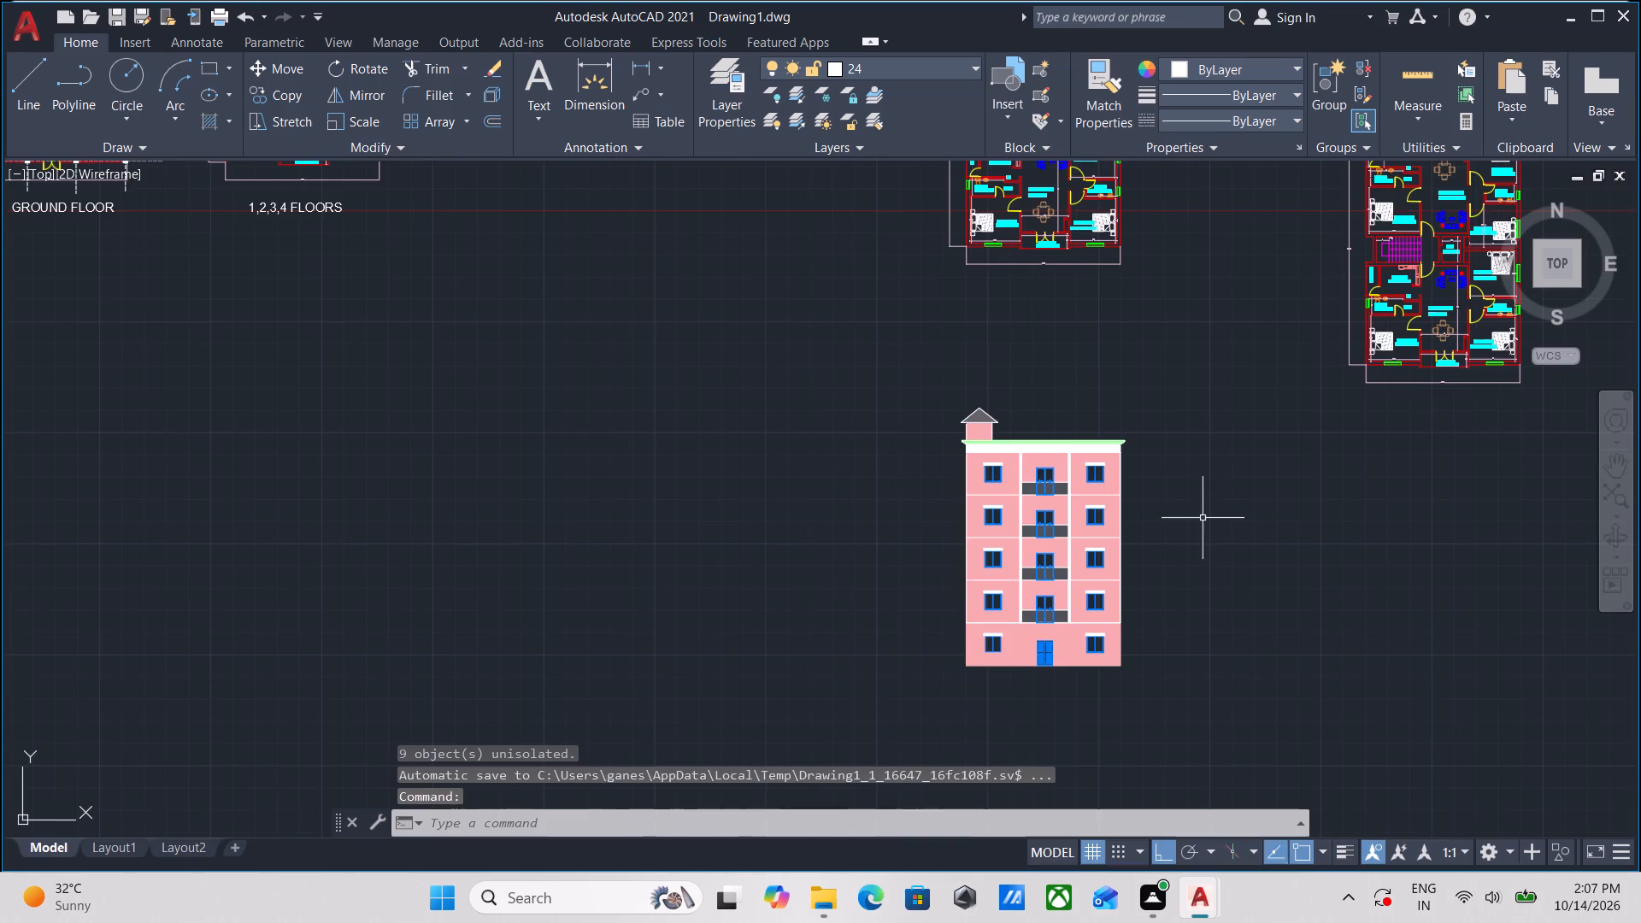
{"action": "scroll", "coordinate": [1202, 579], "scroll_direction": "up", "scroll_amount": 1}
{"action": "middle_click_drag", "start_coordinate": [1187, 534], "coordinate": [853, 563]}
{"action": "middle_click_drag", "start_coordinate": [839, 574], "coordinate": [856, 541]}
{"action": "middle_click_drag", "start_coordinate": [856, 541], "coordinate": [857, 504]}
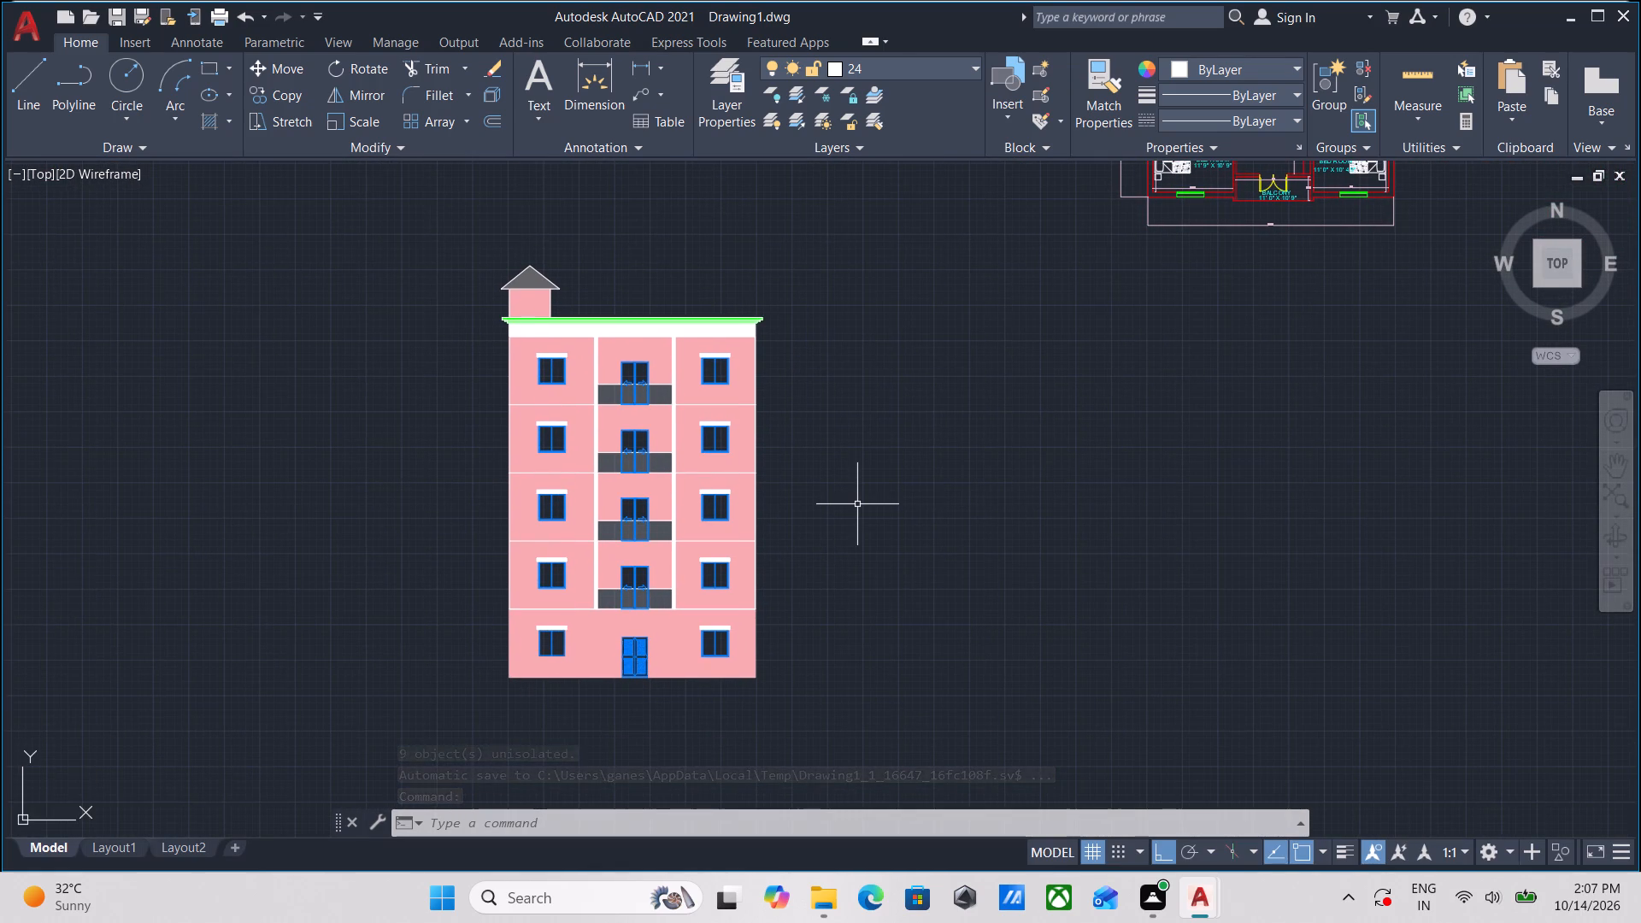
{"action": "scroll", "coordinate": [695, 269], "scroll_direction": "up", "scroll_amount": 2}
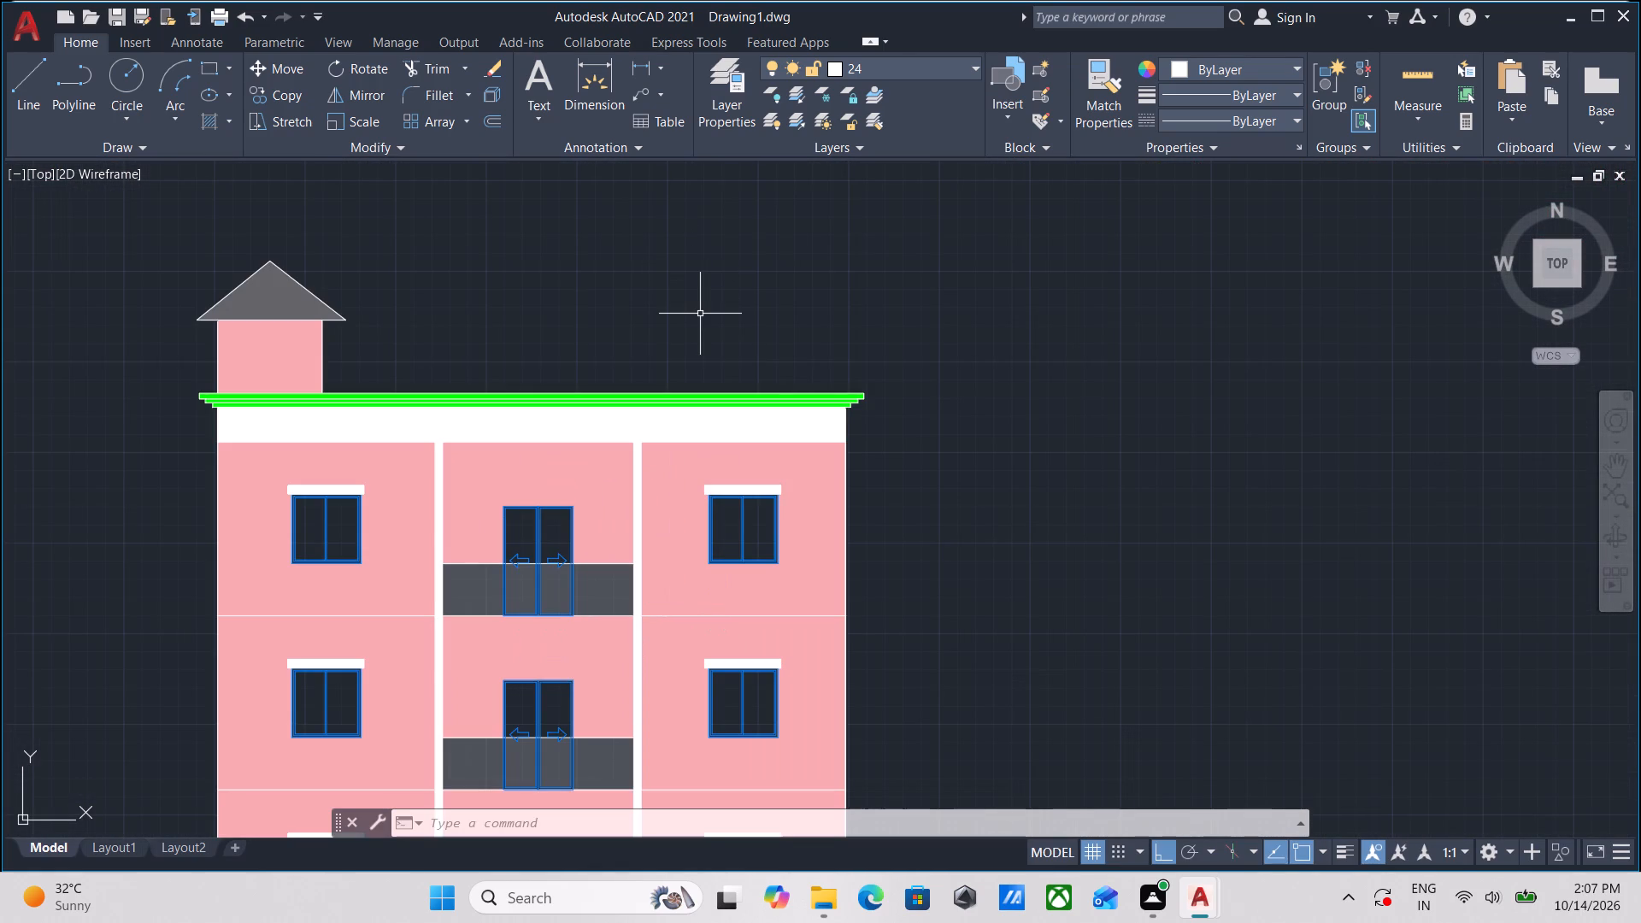
Examine the five-storey elevation, including its storeys, balconies and green cornice, and its placement below the floor plans.
{"action": "scroll", "coordinate": [703, 346], "scroll_direction": "down", "scroll_amount": 2}
{"action": "middle_click_drag", "start_coordinate": [756, 473], "coordinate": [738, 410]}
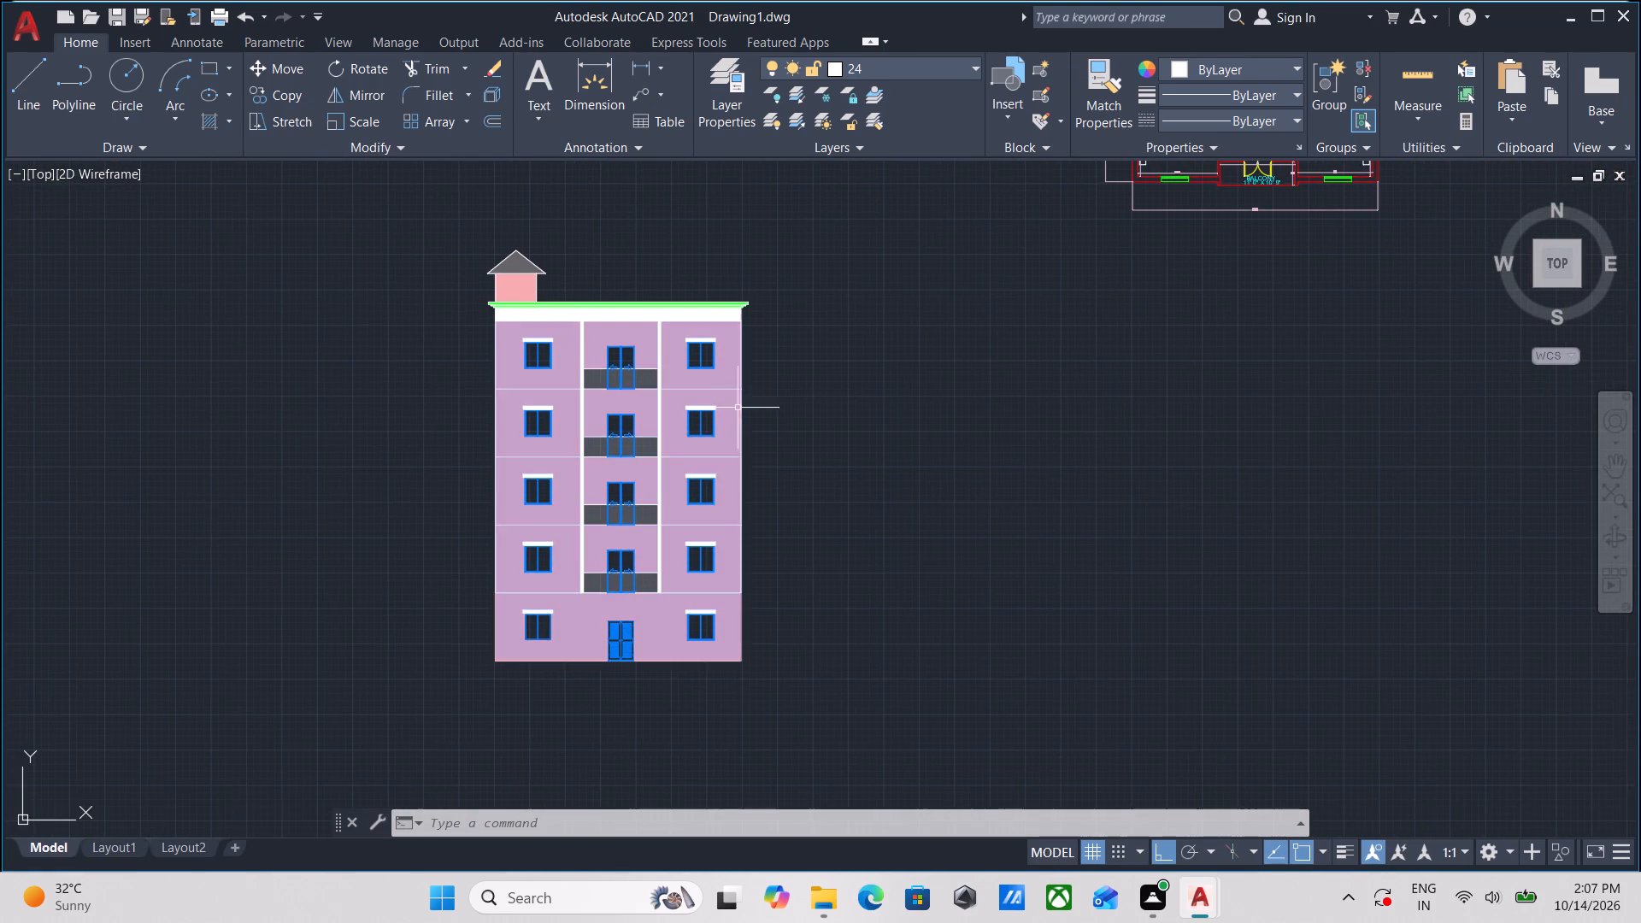
{"action": "middle_click_drag", "start_coordinate": [769, 520], "coordinate": [774, 472]}
{"action": "middle_click_drag", "start_coordinate": [833, 468], "coordinate": [829, 460]}
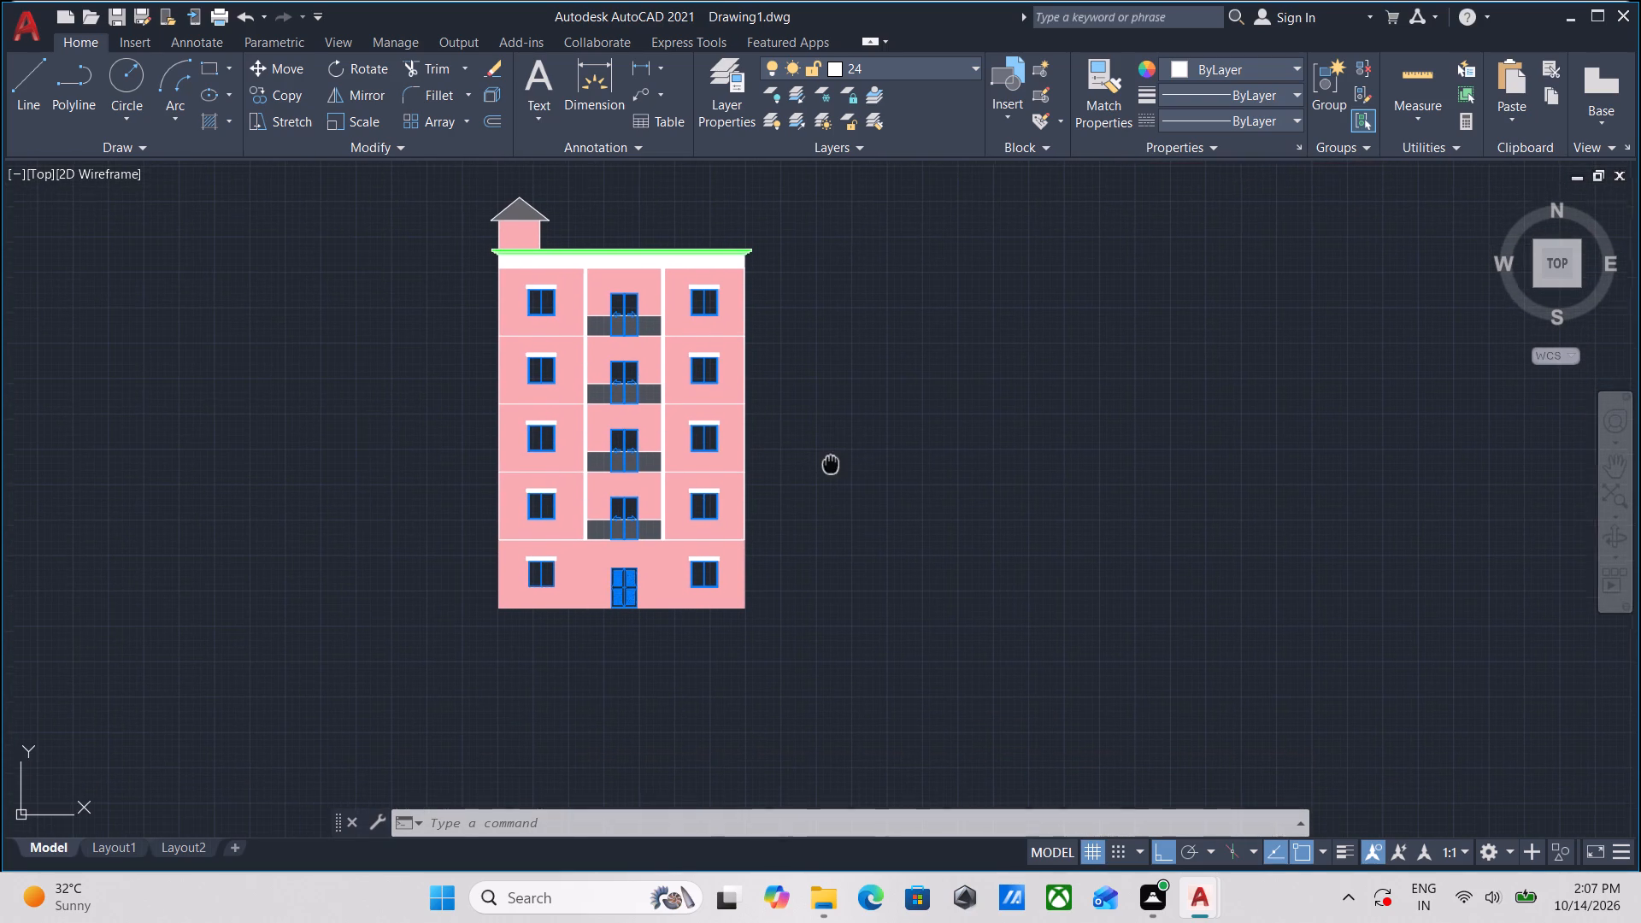
{"action": "middle_click_drag", "start_coordinate": [829, 460], "coordinate": [776, 419]}
{"action": "scroll", "coordinate": [598, 468], "scroll_direction": "up", "scroll_amount": 4}
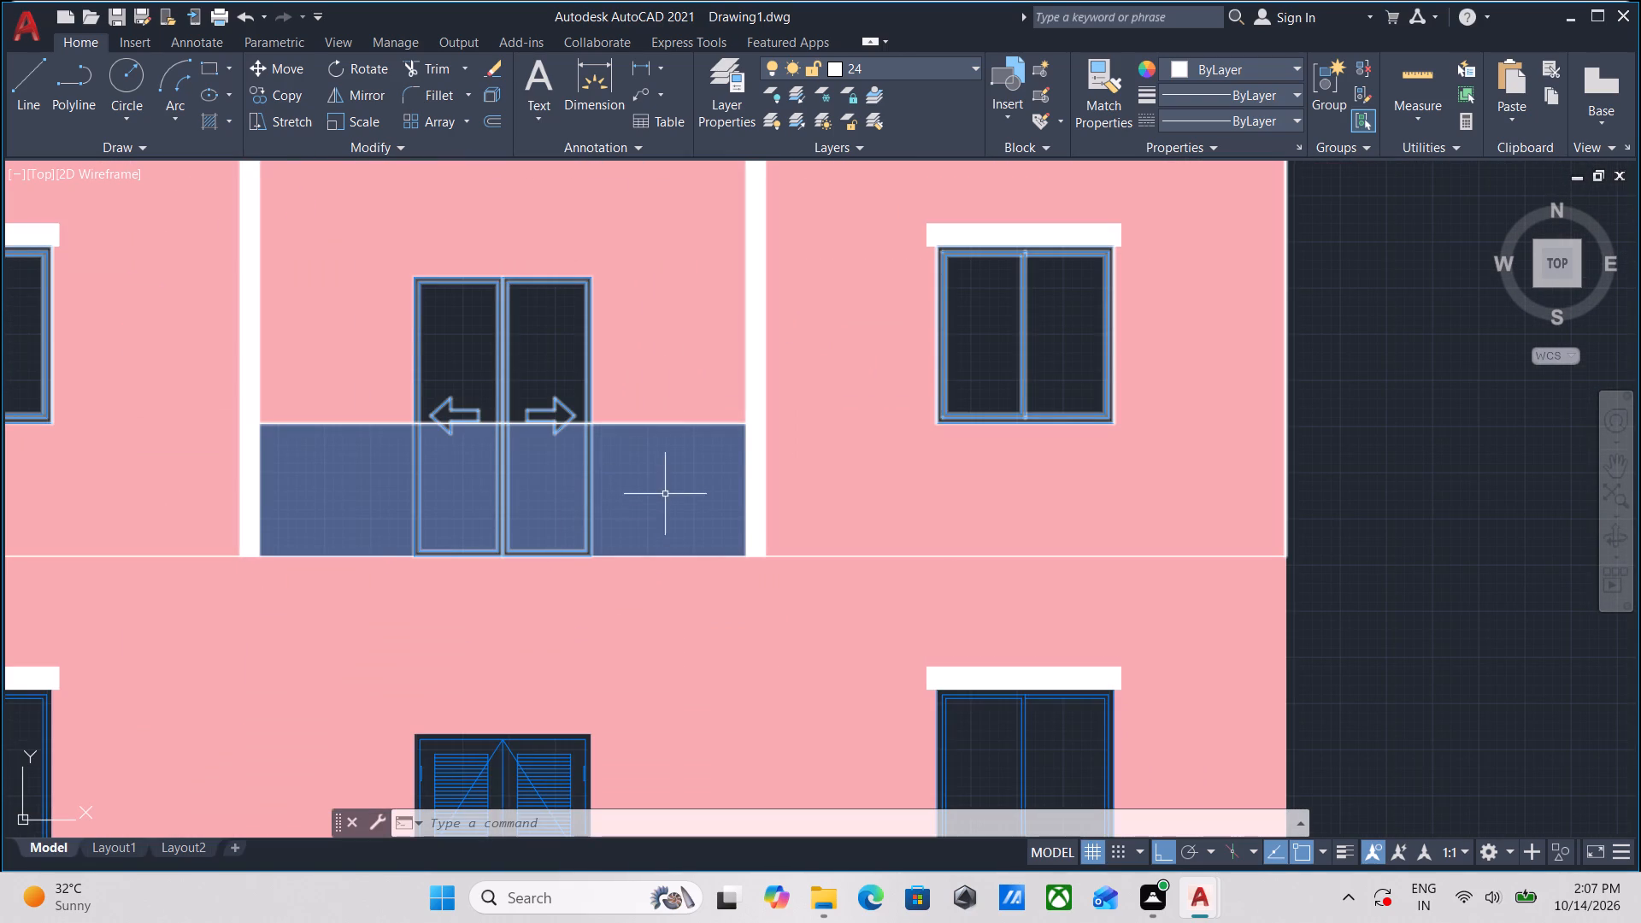
{"action": "scroll", "coordinate": [657, 501], "scroll_direction": "down", "scroll_amount": 3}
{"action": "scroll", "coordinate": [919, 471], "scroll_direction": "down", "scroll_amount": 1}
{"action": "middle_click_drag", "start_coordinate": [900, 482], "coordinate": [772, 550]}
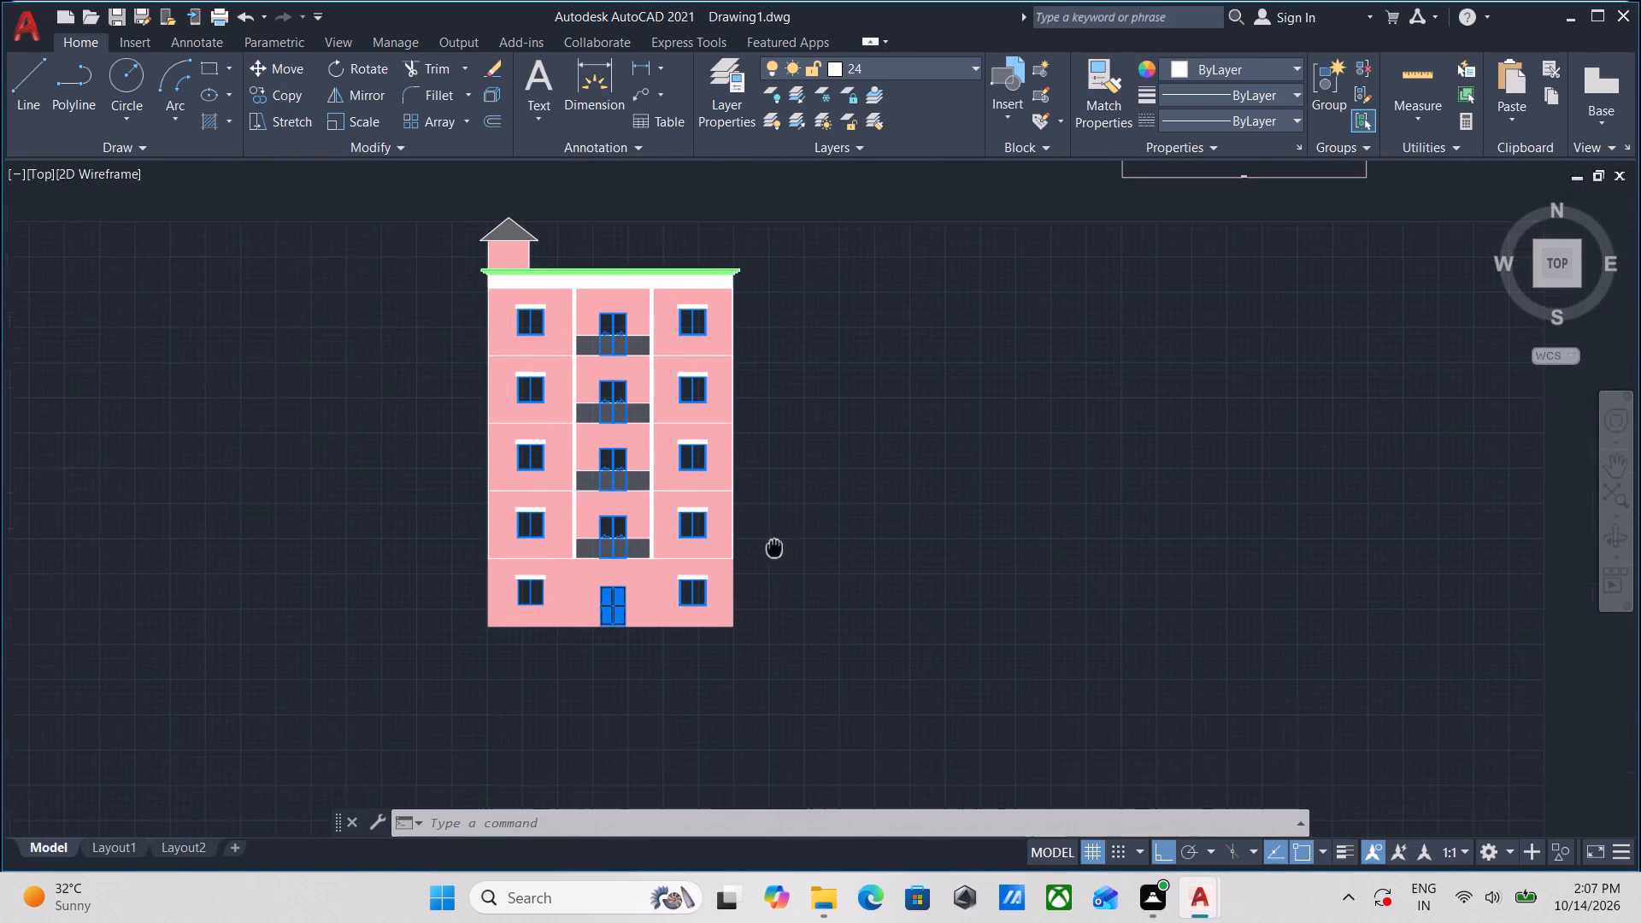
{"action": "middle_click_drag", "start_coordinate": [799, 517], "coordinate": [826, 475]}
{"action": "scroll", "coordinate": [826, 475], "scroll_direction": "down", "scroll_amount": 1}
{"action": "middle_click_drag", "start_coordinate": [826, 475], "coordinate": [726, 525]}
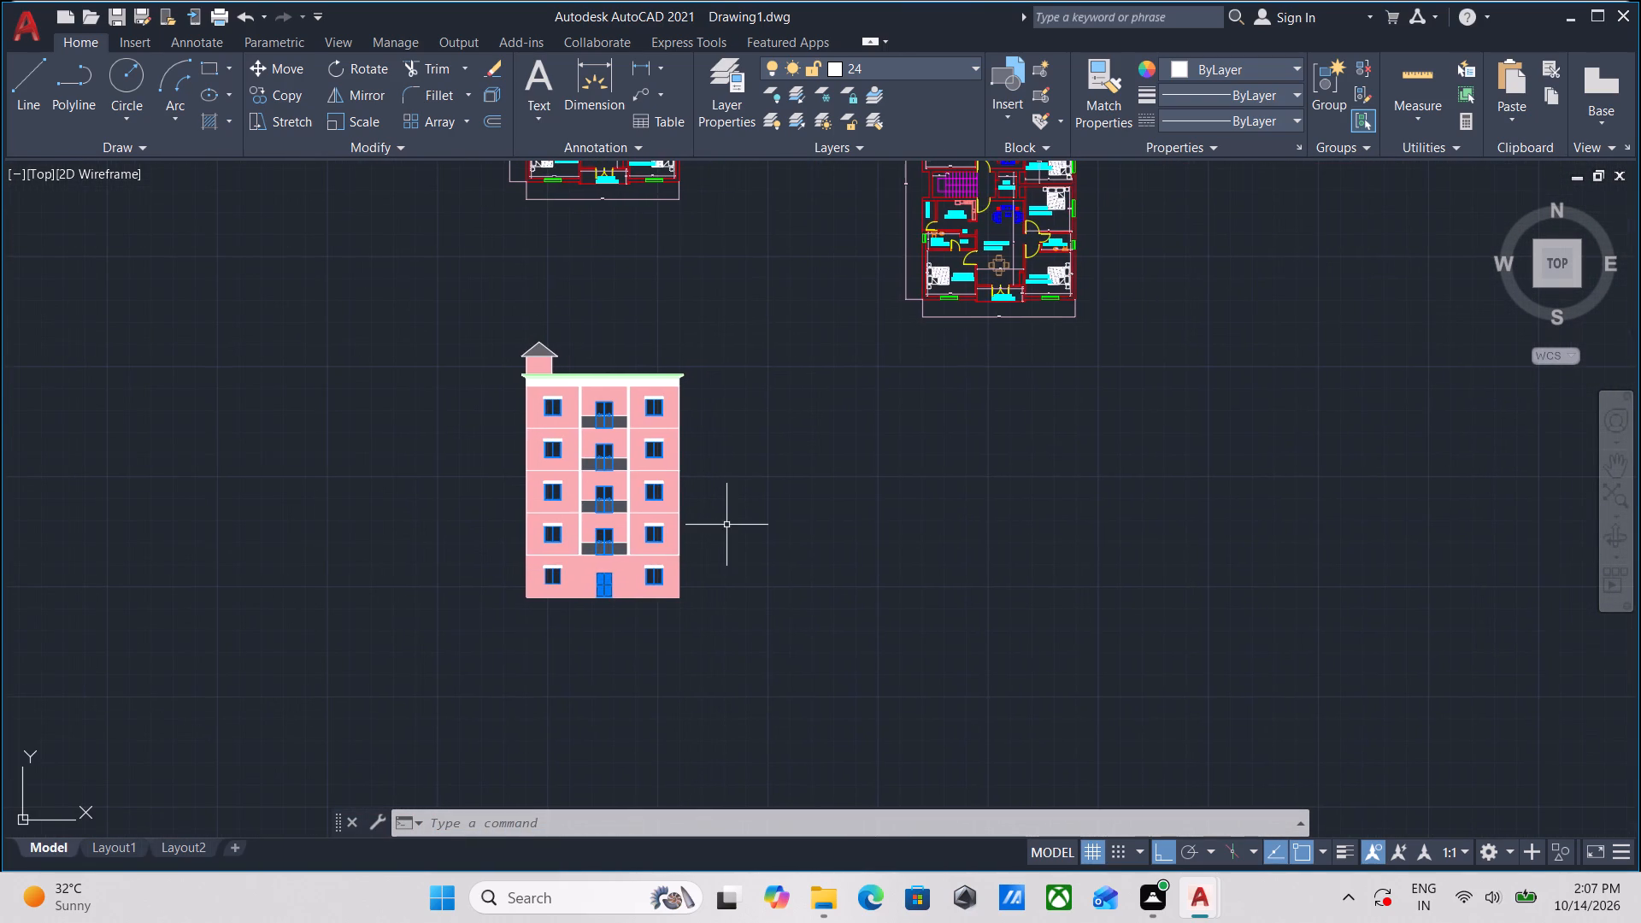
{"action": "scroll", "coordinate": [735, 518], "scroll_direction": "down", "scroll_amount": 1}
{"action": "middle_click", "coordinate": [723, 544]}
{"action": "scroll", "coordinate": [682, 409], "scroll_direction": "up", "scroll_amount": 3}
{"action": "scroll", "coordinate": [679, 433], "scroll_direction": "down", "scroll_amount": 2}
{"action": "middle_click_drag", "start_coordinate": [696, 439], "coordinate": [764, 491]}
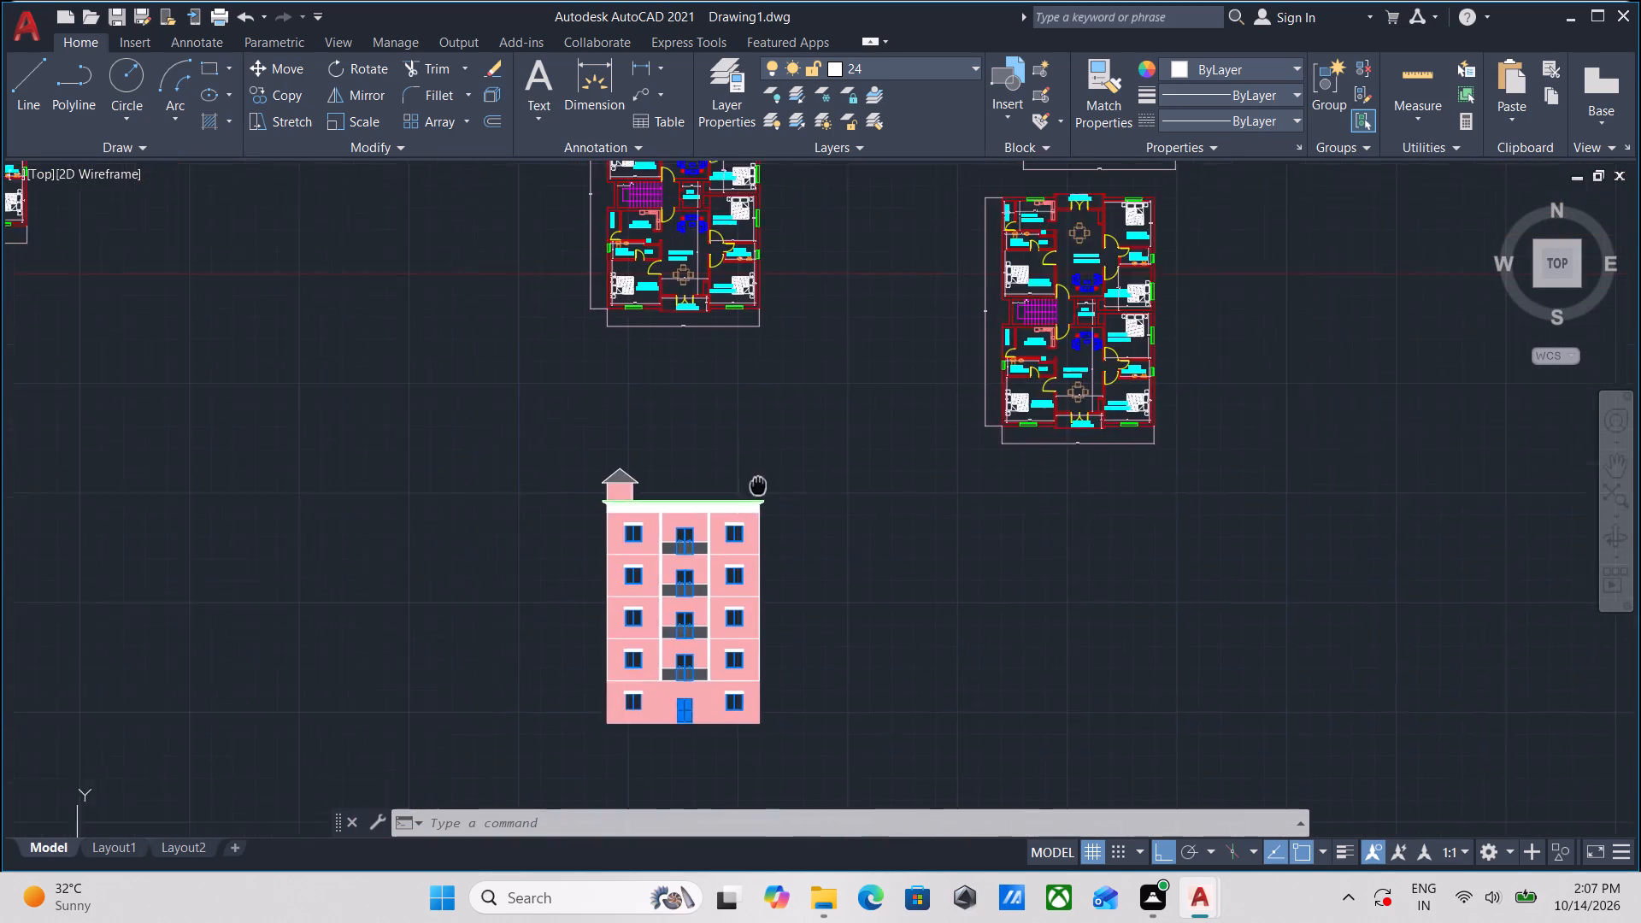
{"action": "middle_click_drag", "start_coordinate": [764, 491], "coordinate": [906, 596]}
{"action": "scroll", "coordinate": [932, 589], "scroll_direction": "down", "scroll_amount": 1}
{"action": "middle_click_drag", "start_coordinate": [933, 587], "coordinate": [944, 496]}
{"action": "scroll", "coordinate": [944, 496], "scroll_direction": "up", "scroll_amount": 1}
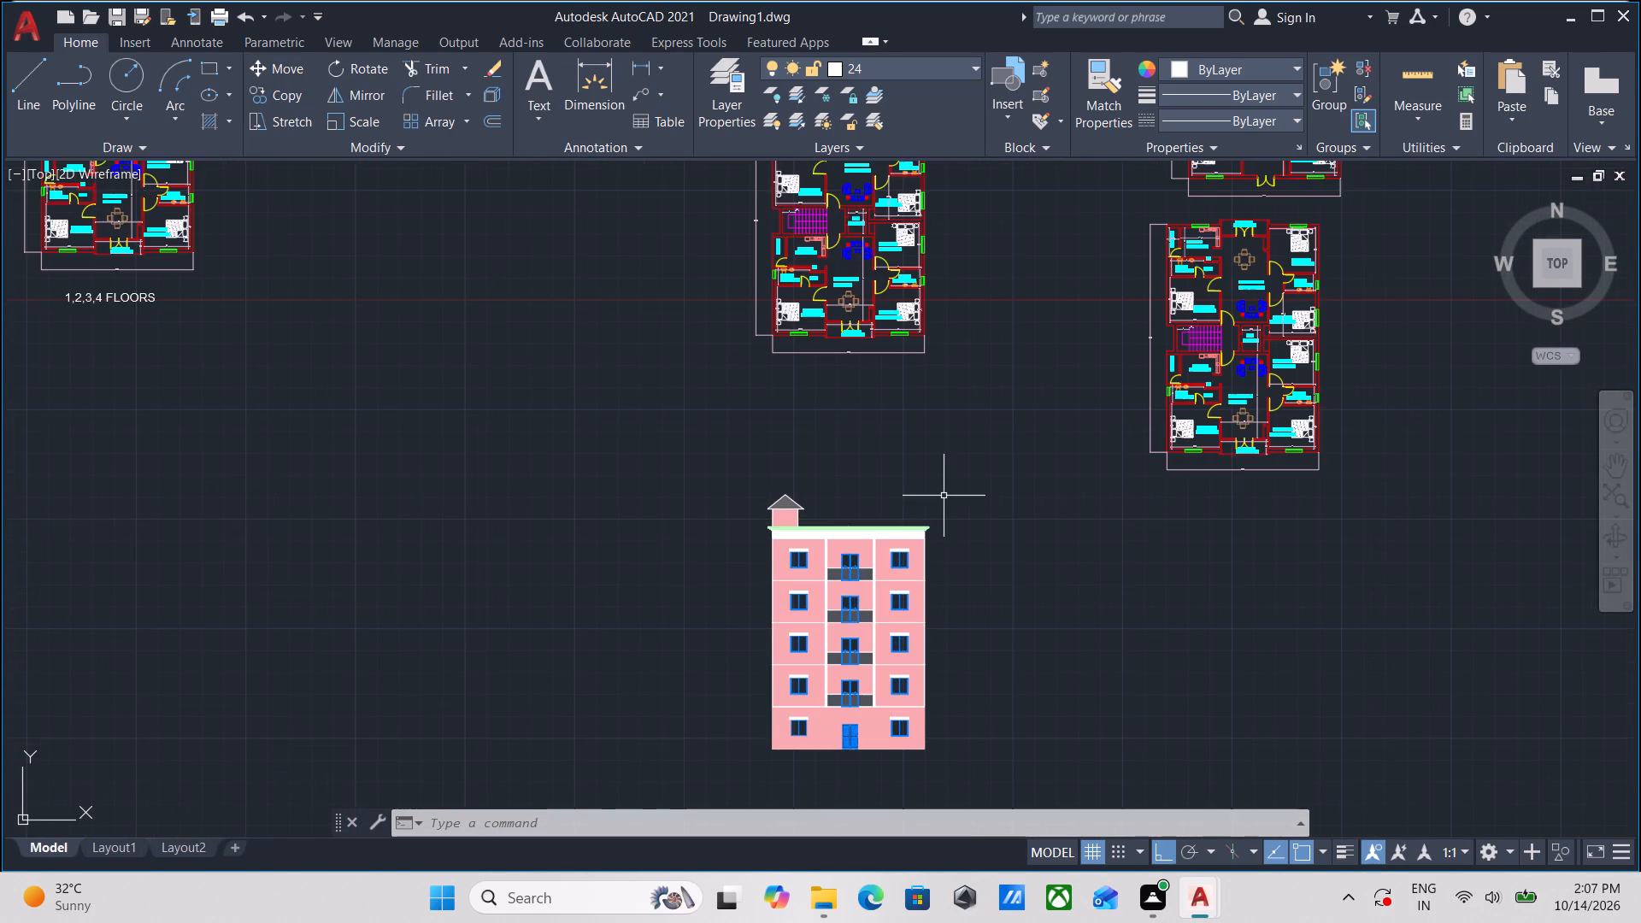
{"action": "middle_click_drag", "start_coordinate": [944, 496], "coordinate": [932, 363]}
{"action": "scroll", "coordinate": [931, 409], "scroll_direction": "up", "scroll_amount": 1}
{"action": "middle_click_drag", "start_coordinate": [963, 474], "coordinate": [960, 396]}
{"action": "scroll", "coordinate": [955, 569], "scroll_direction": "up", "scroll_amount": 1}
{"action": "middle_click_drag", "start_coordinate": [955, 569], "coordinate": [983, 494]}
{"action": "scroll", "coordinate": [985, 487], "scroll_direction": "down", "scroll_amount": 1}
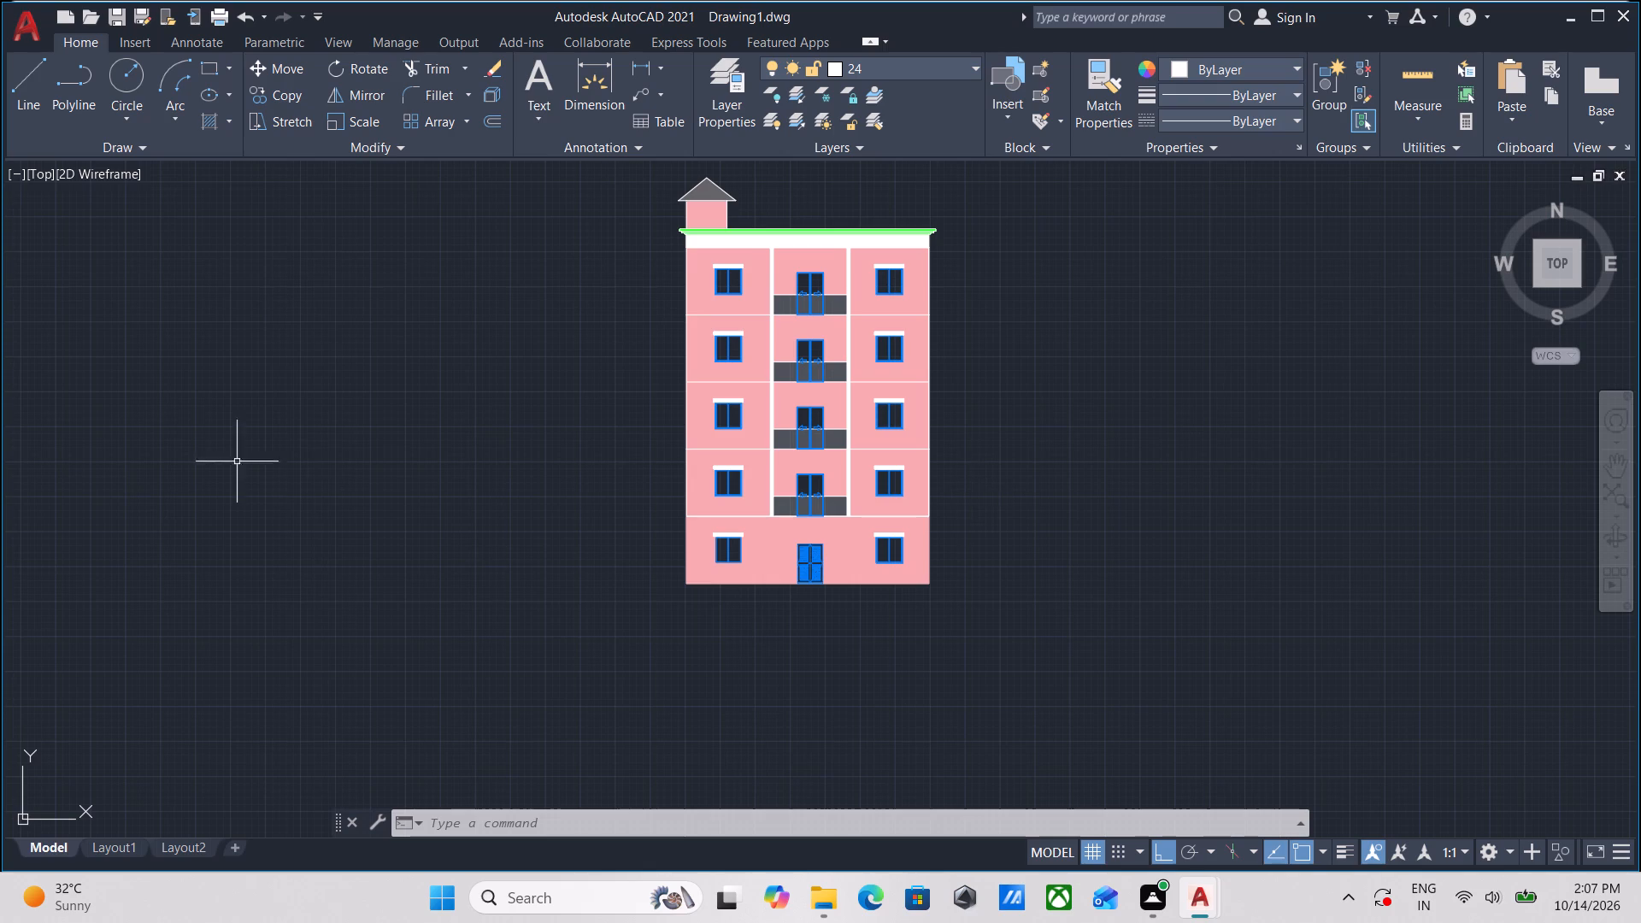
{"action": "middle_click_drag", "start_coordinate": [222, 444], "coordinate": [426, 648]}
{"action": "scroll", "coordinate": [1225, 437], "scroll_direction": "up", "scroll_amount": 3}
{"action": "scroll", "coordinate": [875, 415], "scroll_direction": "up", "scroll_amount": 4}
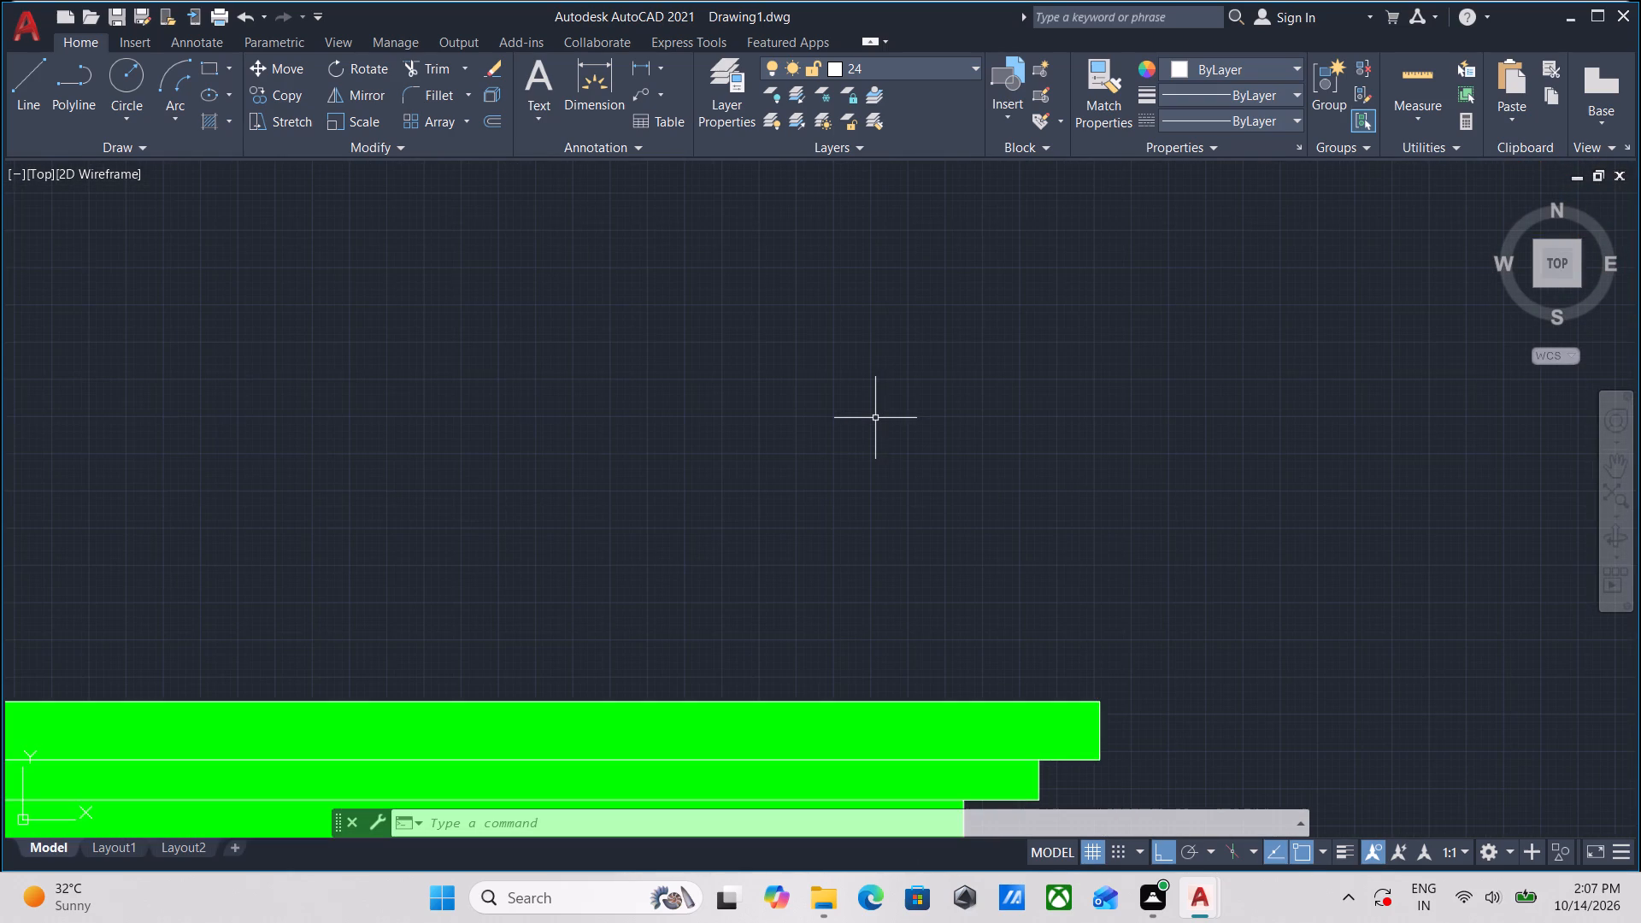
{"action": "scroll", "coordinate": [875, 418], "scroll_direction": "down", "scroll_amount": 6}
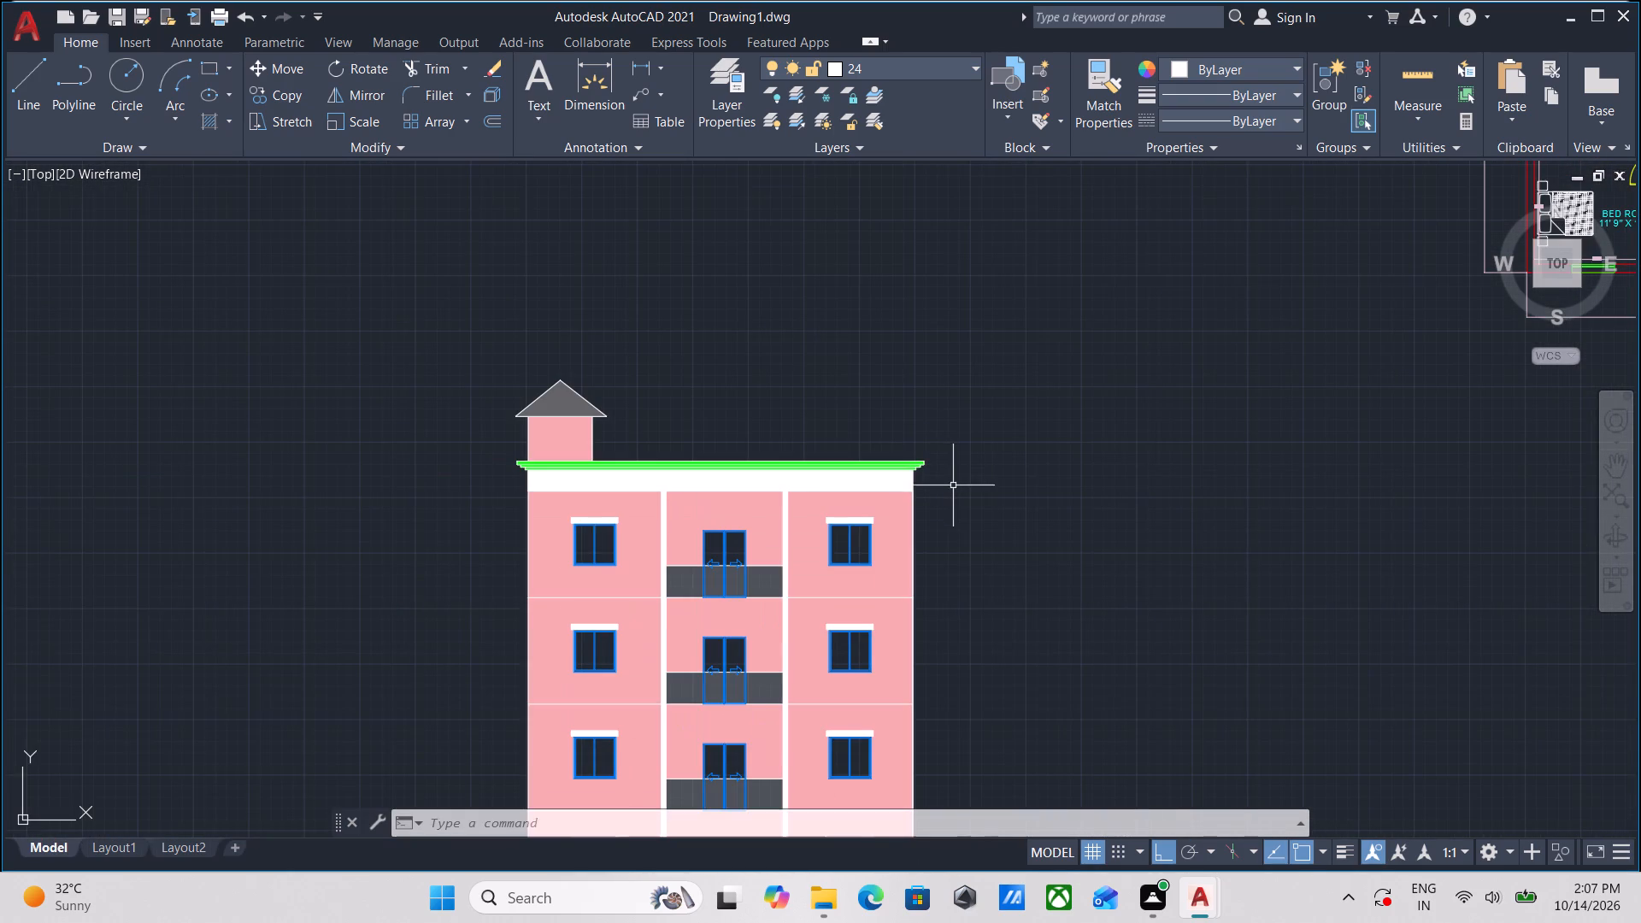
{"action": "scroll", "coordinate": [979, 526], "scroll_direction": "down", "scroll_amount": 1}
{"action": "middle_click_drag", "start_coordinate": [980, 526], "coordinate": [985, 516]}
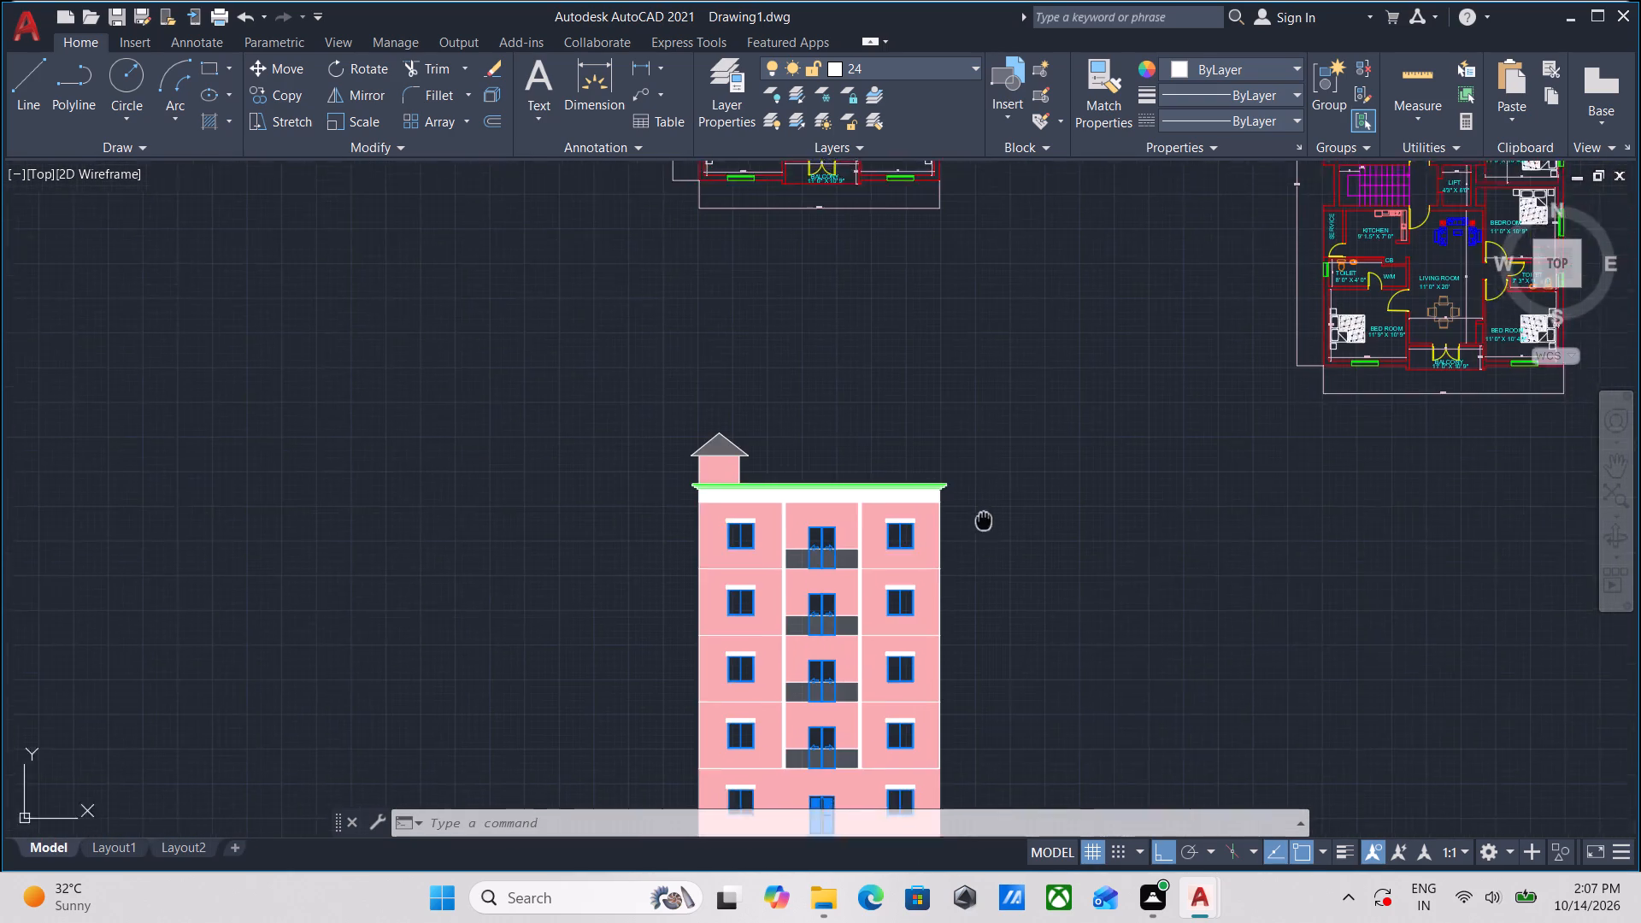
{"action": "middle_click_drag", "start_coordinate": [985, 516], "coordinate": [1019, 498]}
{"action": "scroll", "coordinate": [638, 403], "scroll_direction": "down", "scroll_amount": 1}
Look over the drawing area around the ground floor and 1,2,3,4 floors plans and the unlabelled plan copies.
{"action": "middle_click_drag", "start_coordinate": [638, 403], "coordinate": [617, 475]}
{"action": "scroll", "coordinate": [770, 383], "scroll_direction": "up", "scroll_amount": 1}
{"action": "middle_click_drag", "start_coordinate": [697, 450], "coordinate": [1027, 472]}
{"action": "middle_click_drag", "start_coordinate": [491, 387], "coordinate": [1087, 515]}
{"action": "middle_click_drag", "start_coordinate": [817, 486], "coordinate": [838, 543]}
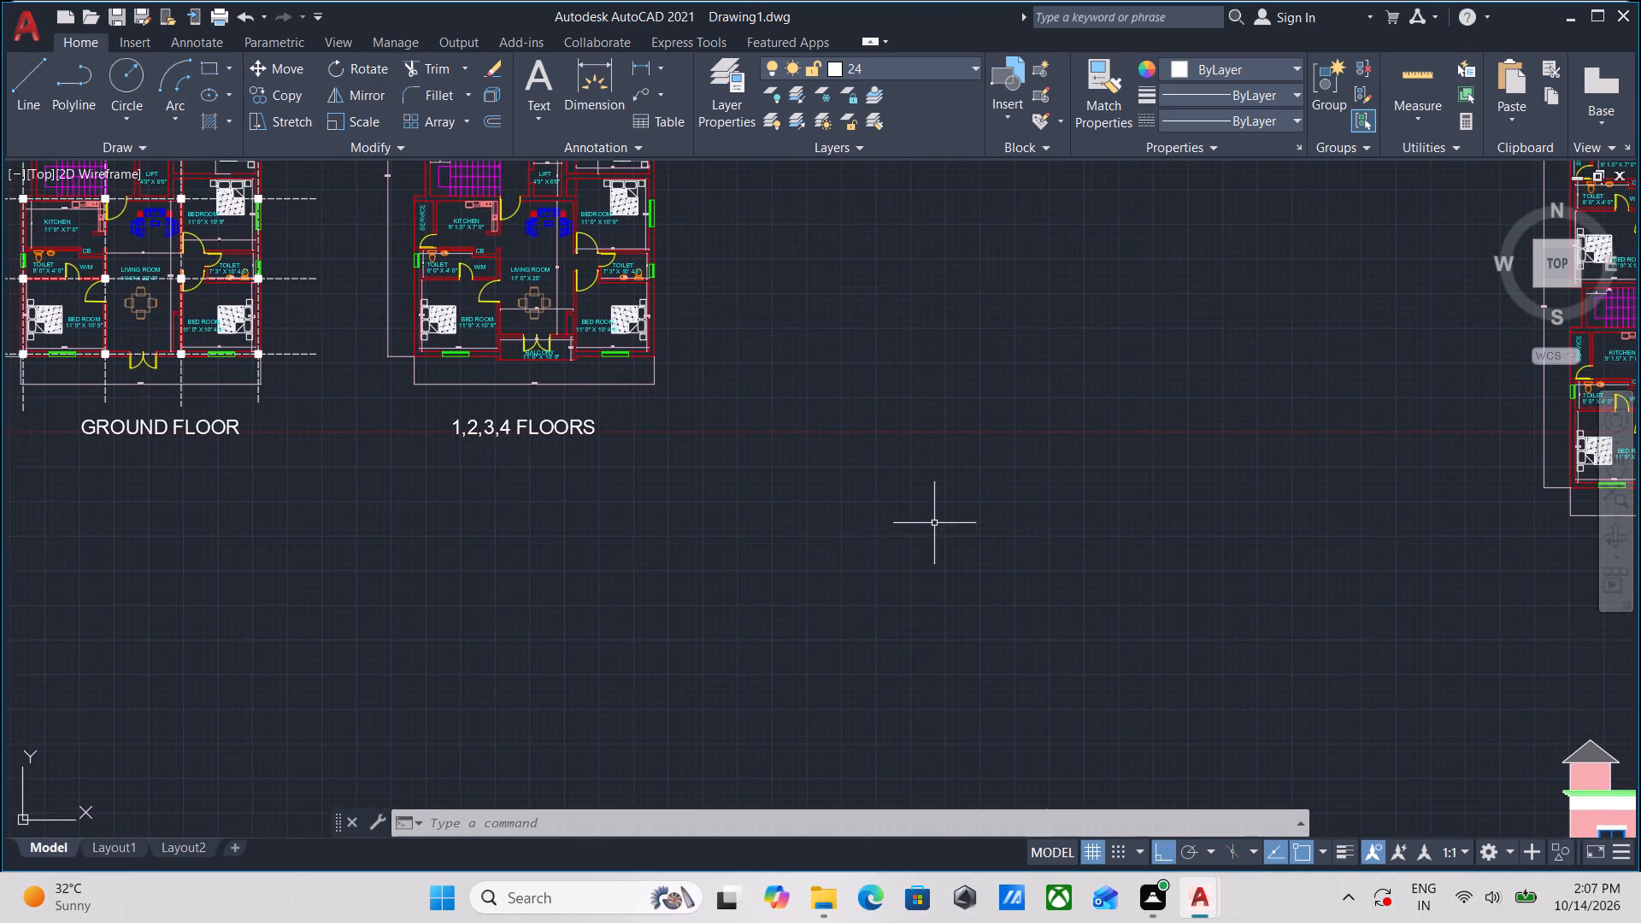
{"action": "scroll", "coordinate": [938, 524], "scroll_direction": "down", "scroll_amount": 2}
{"action": "middle_click_drag", "start_coordinate": [938, 524], "coordinate": [409, 309]}
{"action": "scroll", "coordinate": [756, 382], "scroll_direction": "up", "scroll_amount": 1}
{"action": "scroll", "coordinate": [756, 382], "scroll_direction": "down", "scroll_amount": 1}
Erase the two surplus floor plan copies stacked to the east of the plan above the elevation.
{"action": "middle_click_drag", "start_coordinate": [721, 426], "coordinate": [659, 459]}
{"action": "middle_click_drag", "start_coordinate": [892, 498], "coordinate": [871, 573]}
{"action": "left_click", "coordinate": [995, 581]}
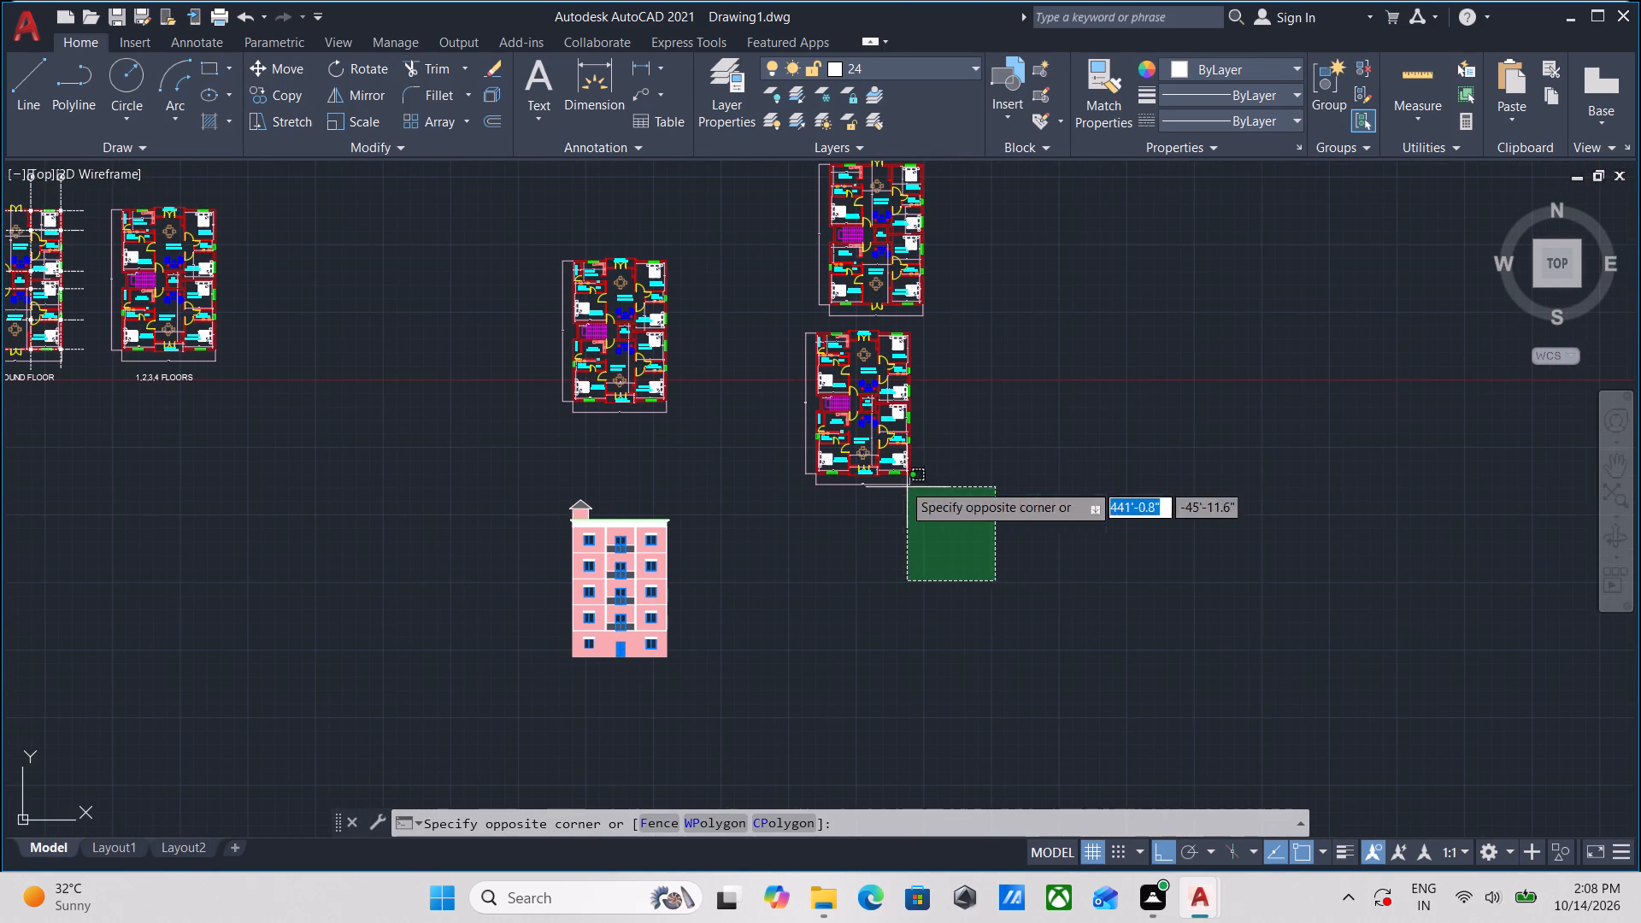
{"action": "middle_click_drag", "start_coordinate": [759, 278], "coordinate": [755, 458]}
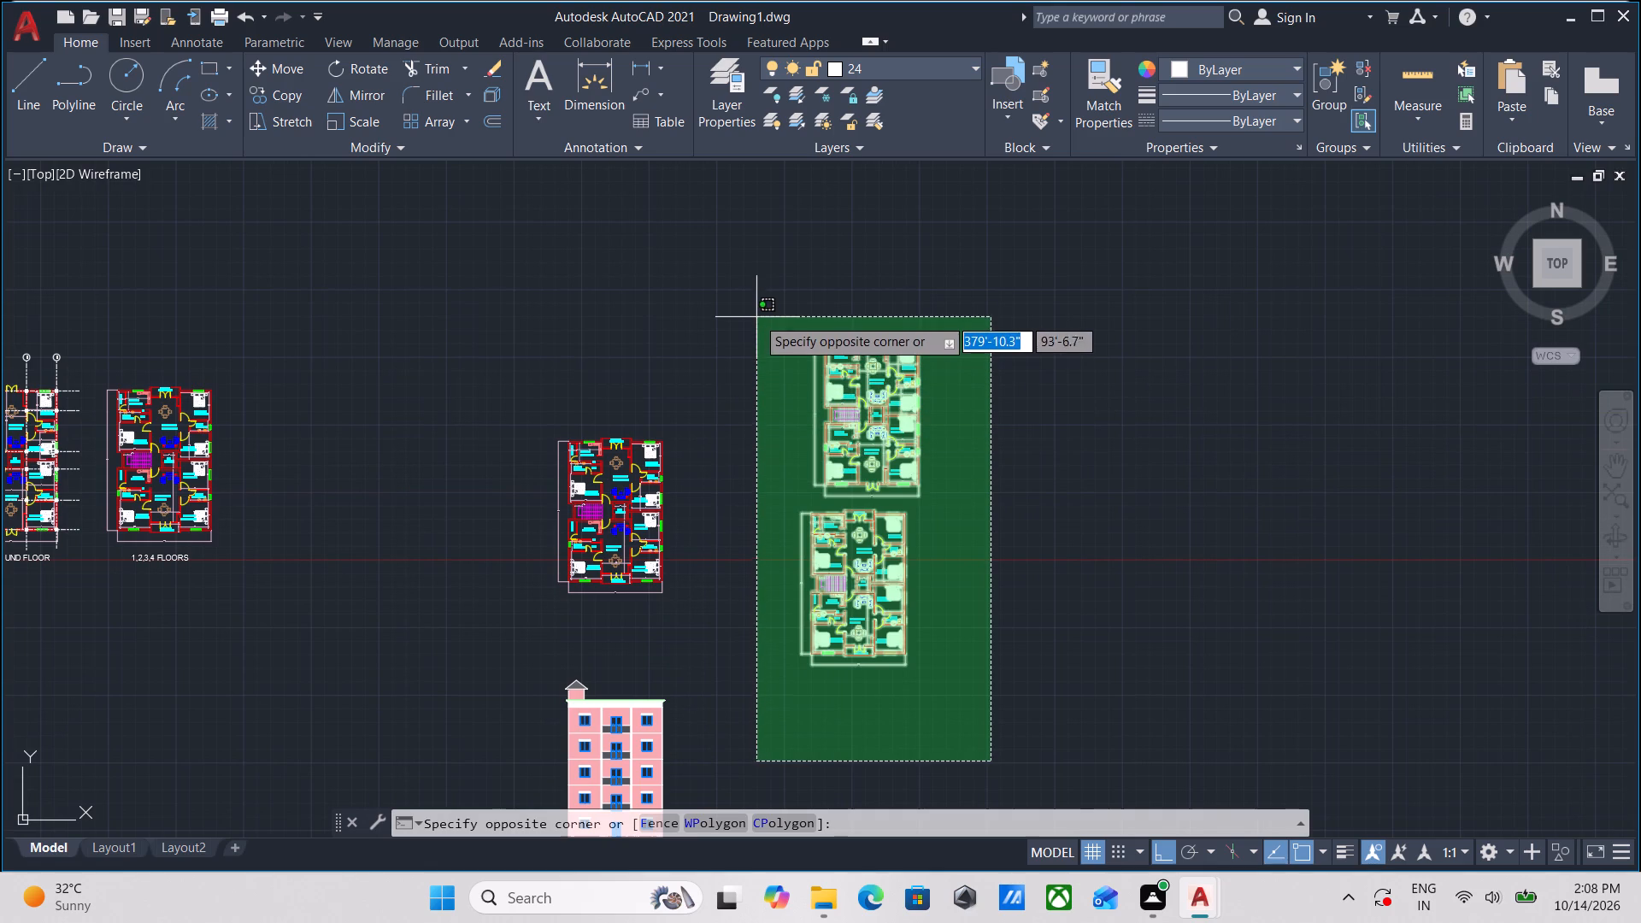
{"action": "left_click", "coordinate": [769, 265]}
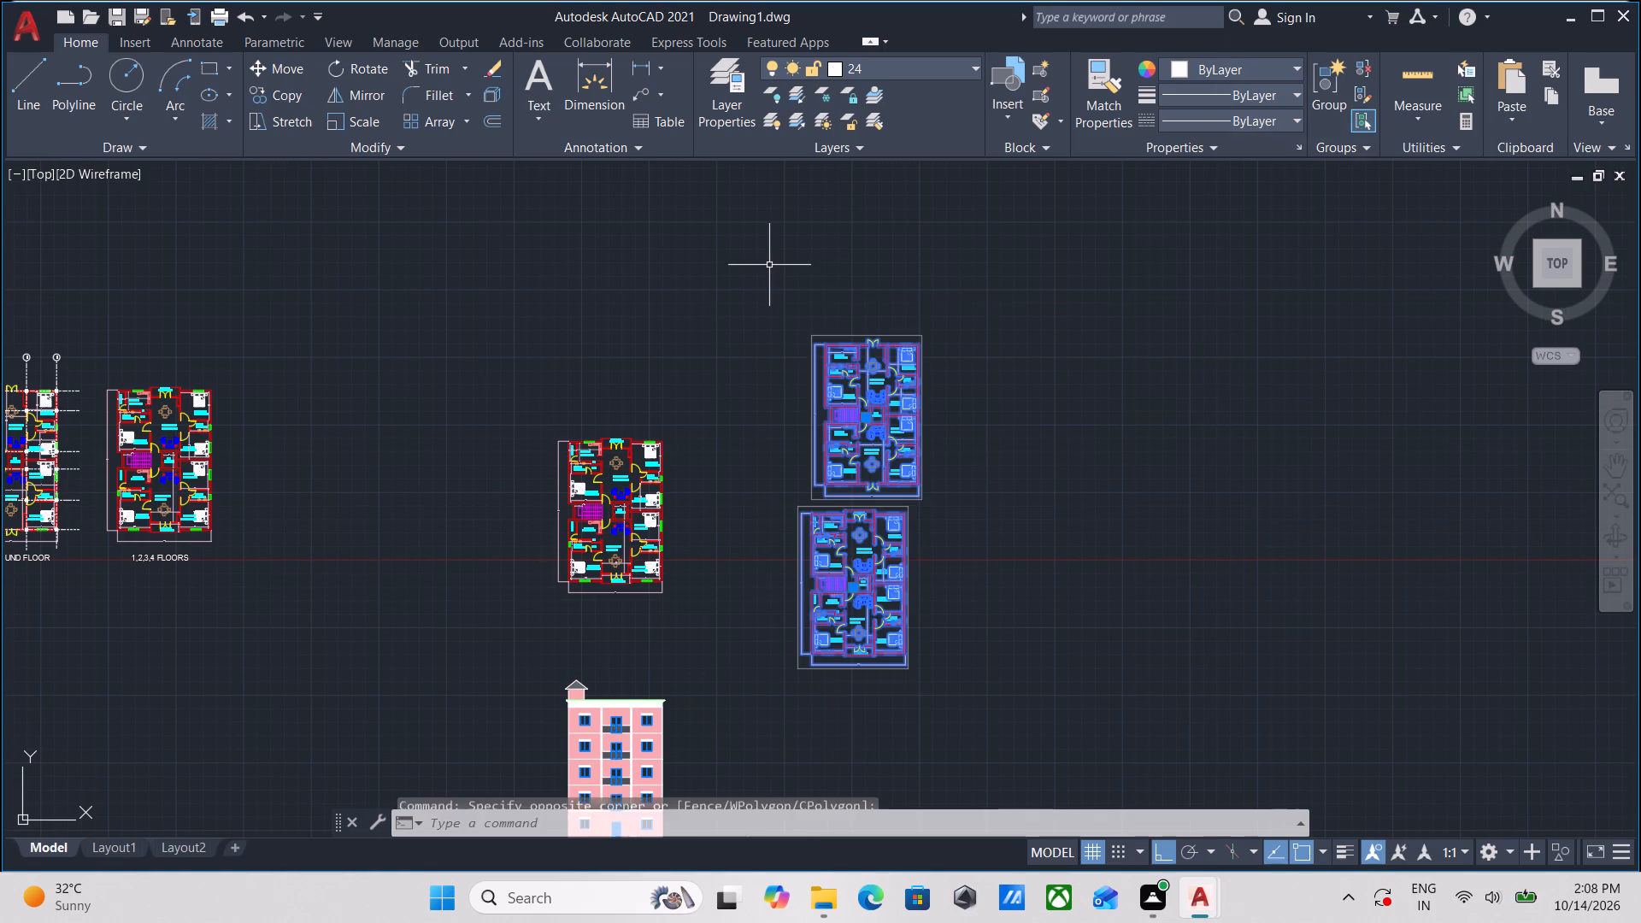
{"action": "right_click", "coordinate": [769, 265]}
{"action": "left_click", "coordinate": [826, 396]}
Examine the elevation from the ground-floor entrance door and windows up to the balconies, parapet, cornice and roof-top block.
{"action": "scroll", "coordinate": [826, 396], "scroll_direction": "down", "scroll_amount": 1}
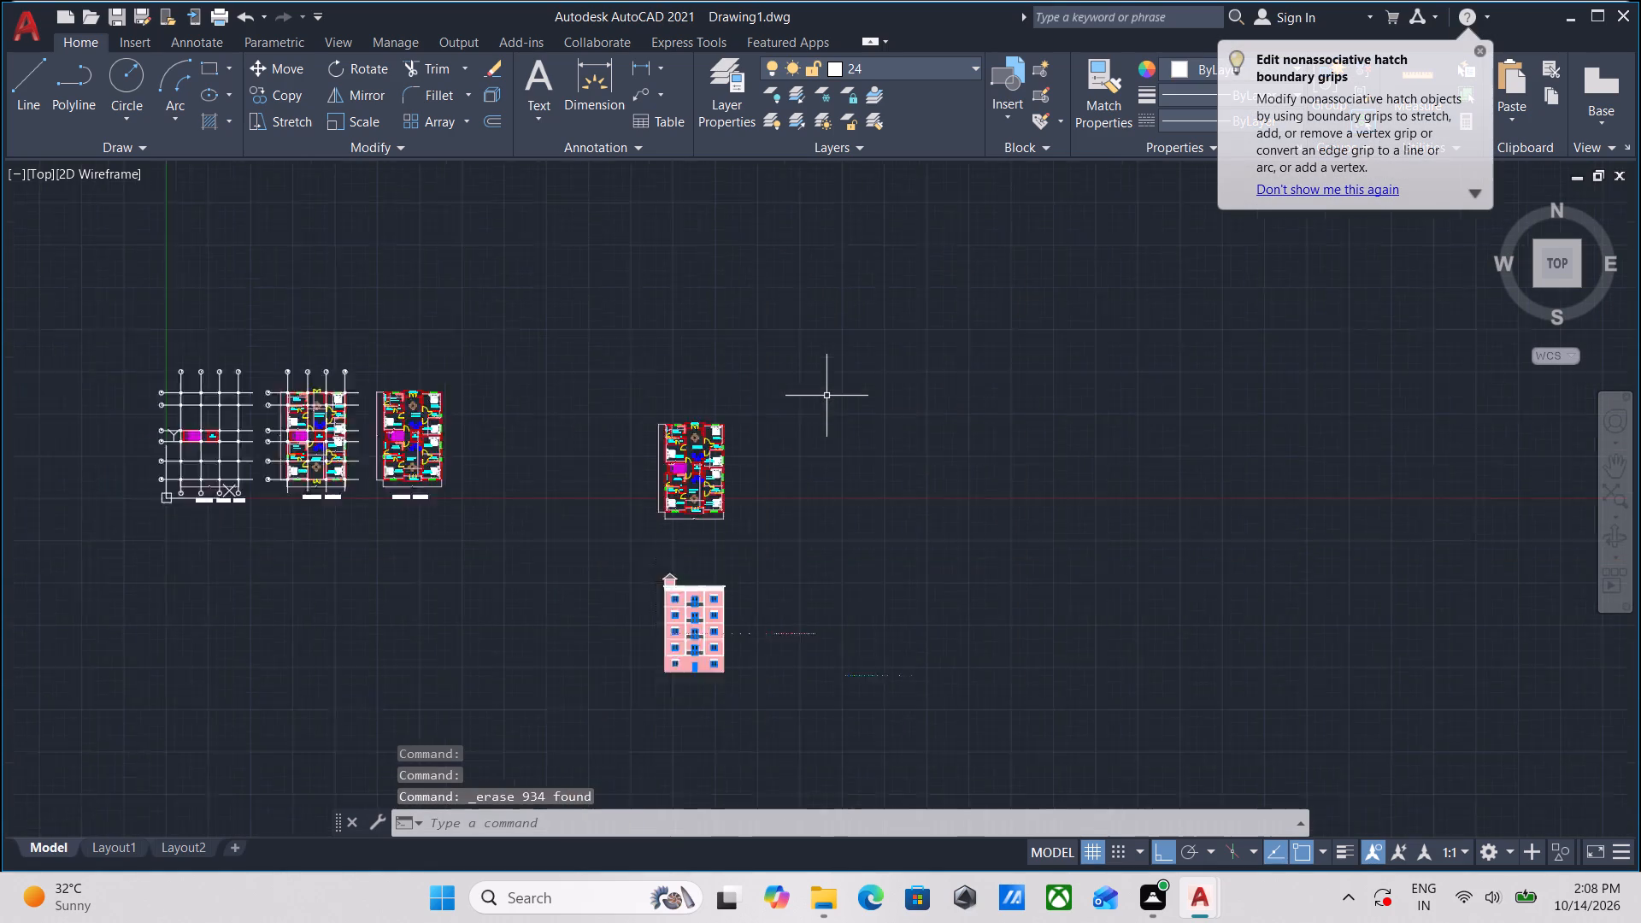
{"action": "scroll", "coordinate": [826, 396], "scroll_direction": "down", "scroll_amount": 1}
{"action": "middle_click_drag", "start_coordinate": [773, 265], "coordinate": [776, 215]}
{"action": "scroll", "coordinate": [776, 214], "scroll_direction": "down", "scroll_amount": 1}
{"action": "scroll", "coordinate": [768, 426], "scroll_direction": "up", "scroll_amount": 6}
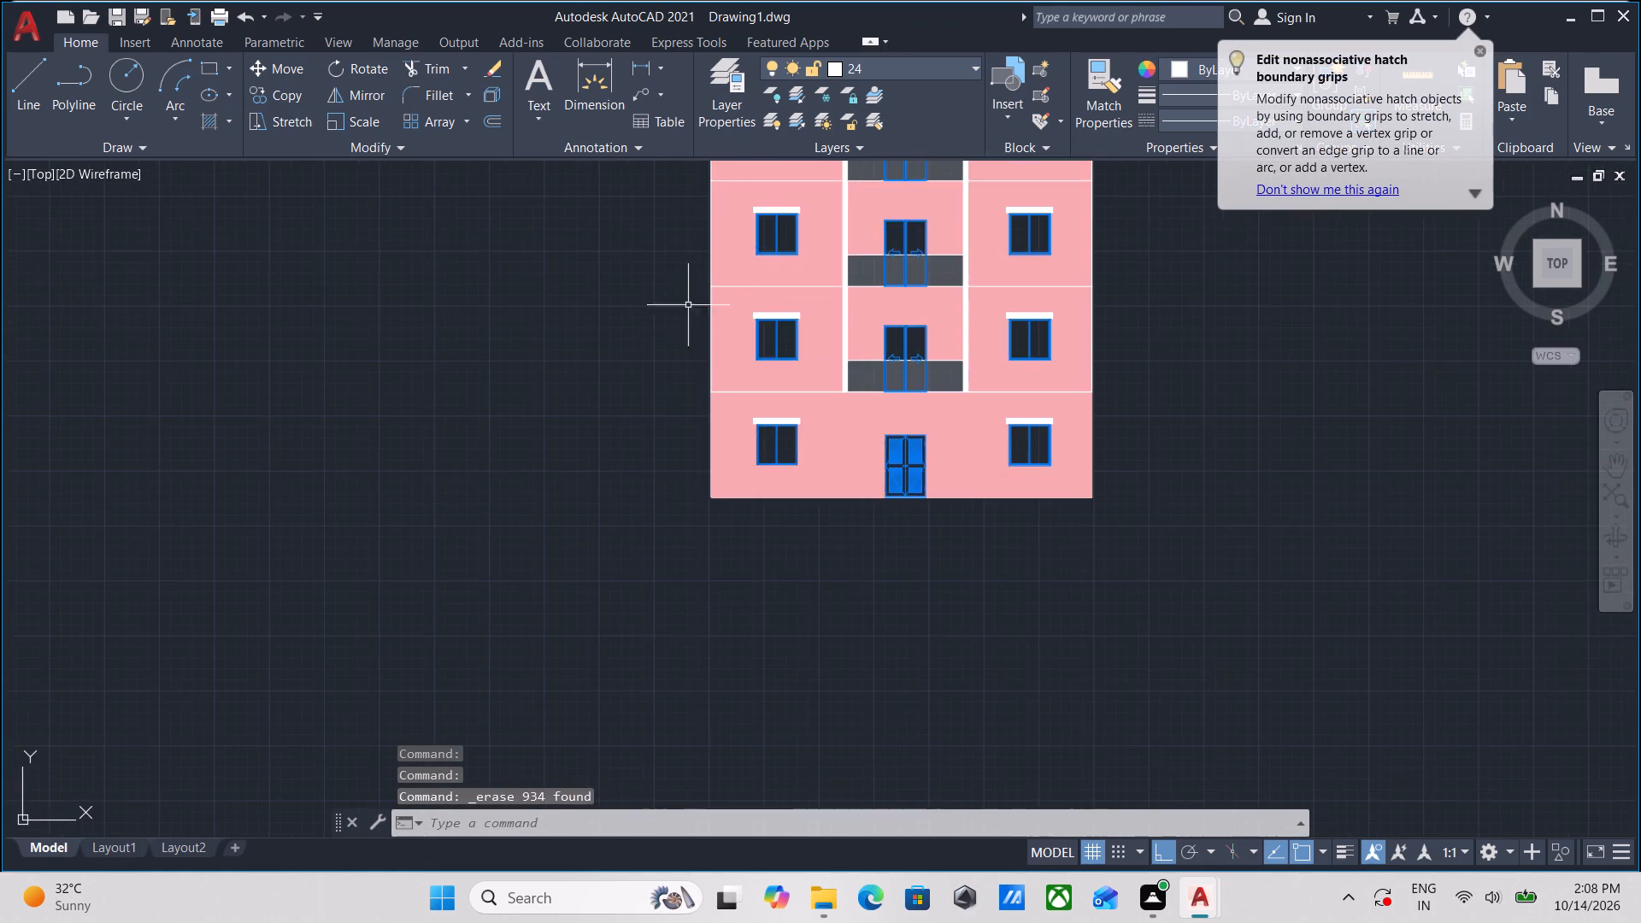
{"action": "scroll", "coordinate": [761, 425], "scroll_direction": "up", "scroll_amount": 3}
{"action": "scroll", "coordinate": [956, 459], "scroll_direction": "up", "scroll_amount": 1}
{"action": "middle_click_drag", "start_coordinate": [956, 458], "coordinate": [593, 411]}
{"action": "scroll", "coordinate": [556, 410], "scroll_direction": "up", "scroll_amount": 1}
{"action": "scroll", "coordinate": [567, 432], "scroll_direction": "down", "scroll_amount": 3}
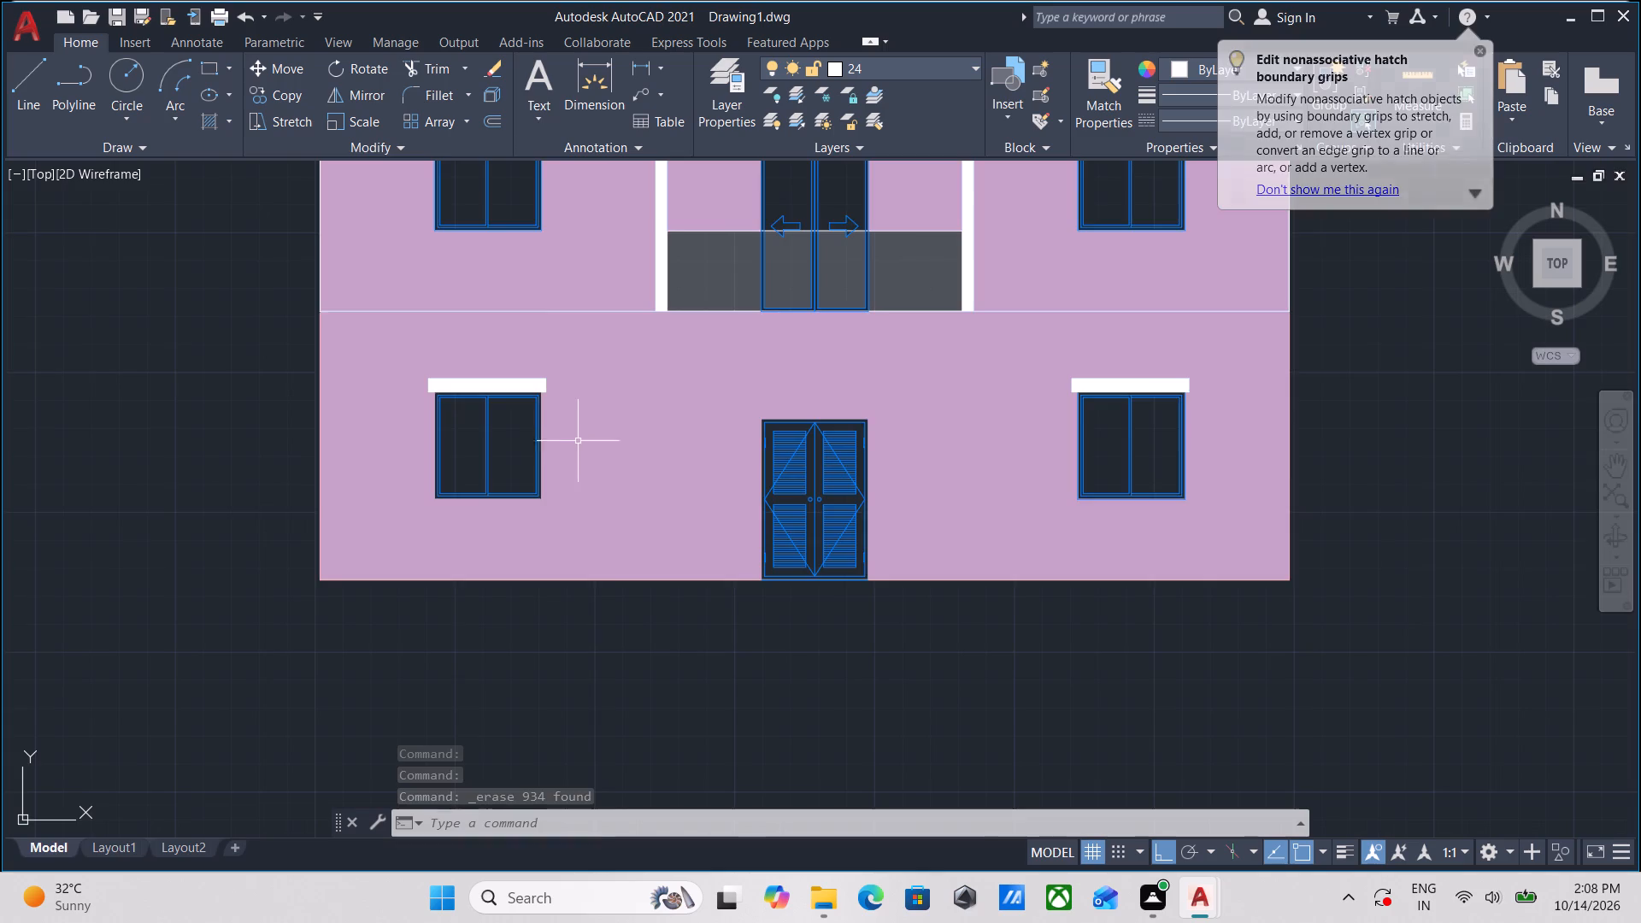
{"action": "scroll", "coordinate": [615, 435], "scroll_direction": "down", "scroll_amount": 3}
{"action": "scroll", "coordinate": [802, 388], "scroll_direction": "down", "scroll_amount": 1}
{"action": "middle_click_drag", "start_coordinate": [769, 498], "coordinate": [731, 577]}
{"action": "scroll", "coordinate": [705, 412], "scroll_direction": "up", "scroll_amount": 3}
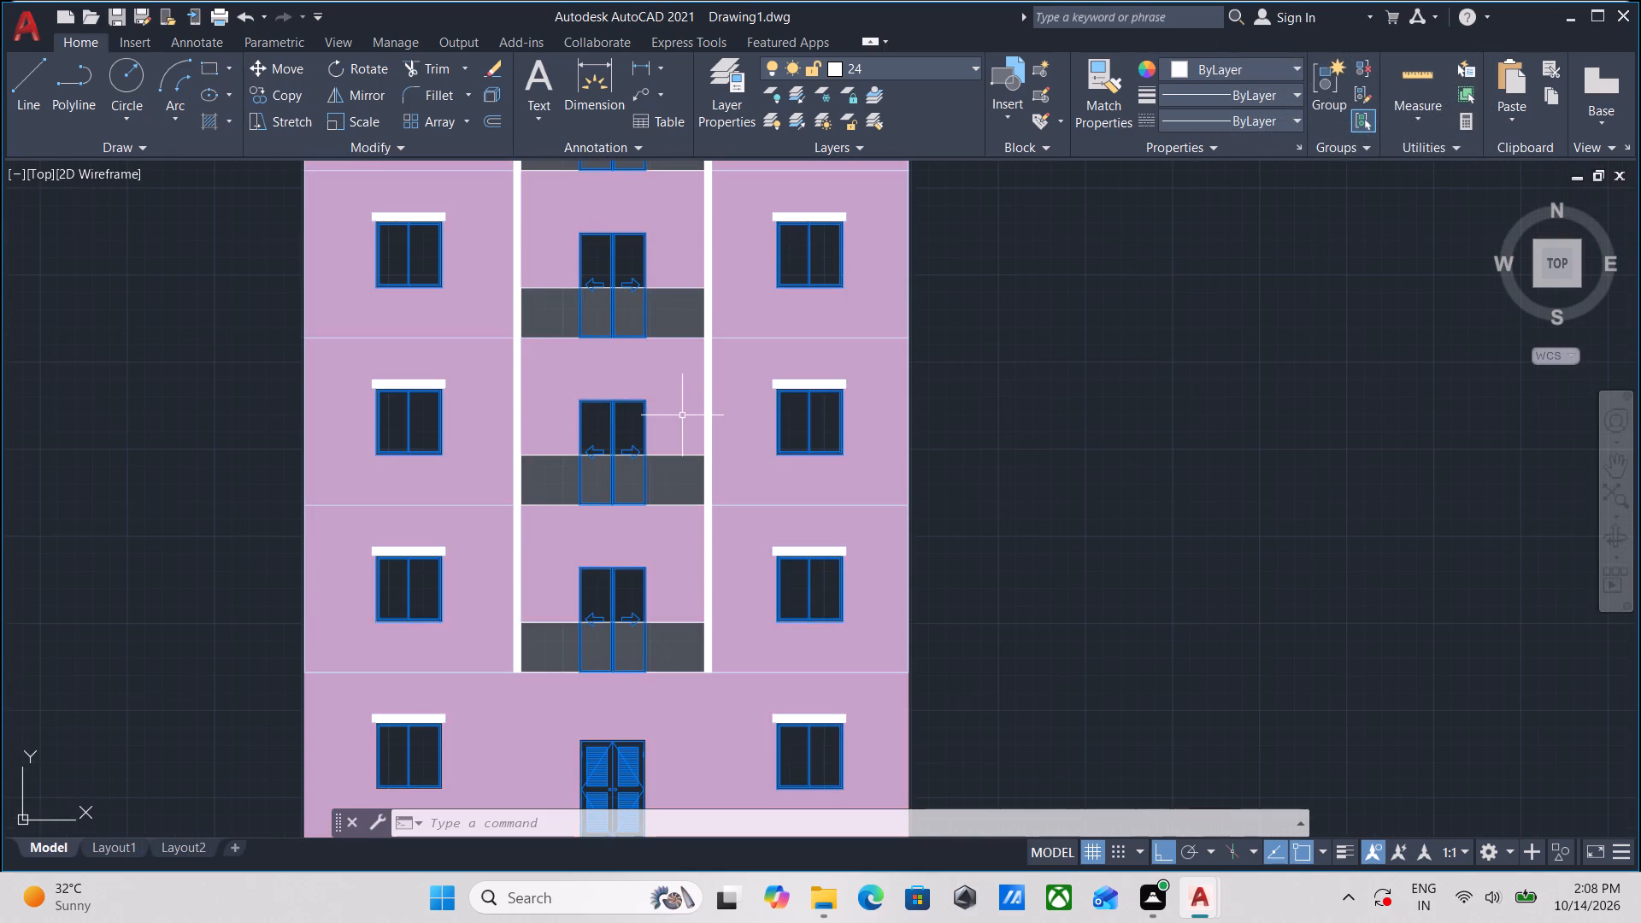
{"action": "scroll", "coordinate": [680, 405], "scroll_direction": "down", "scroll_amount": 3}
{"action": "middle_click_drag", "start_coordinate": [801, 393], "coordinate": [825, 523]}
{"action": "scroll", "coordinate": [809, 426], "scroll_direction": "up", "scroll_amount": 3}
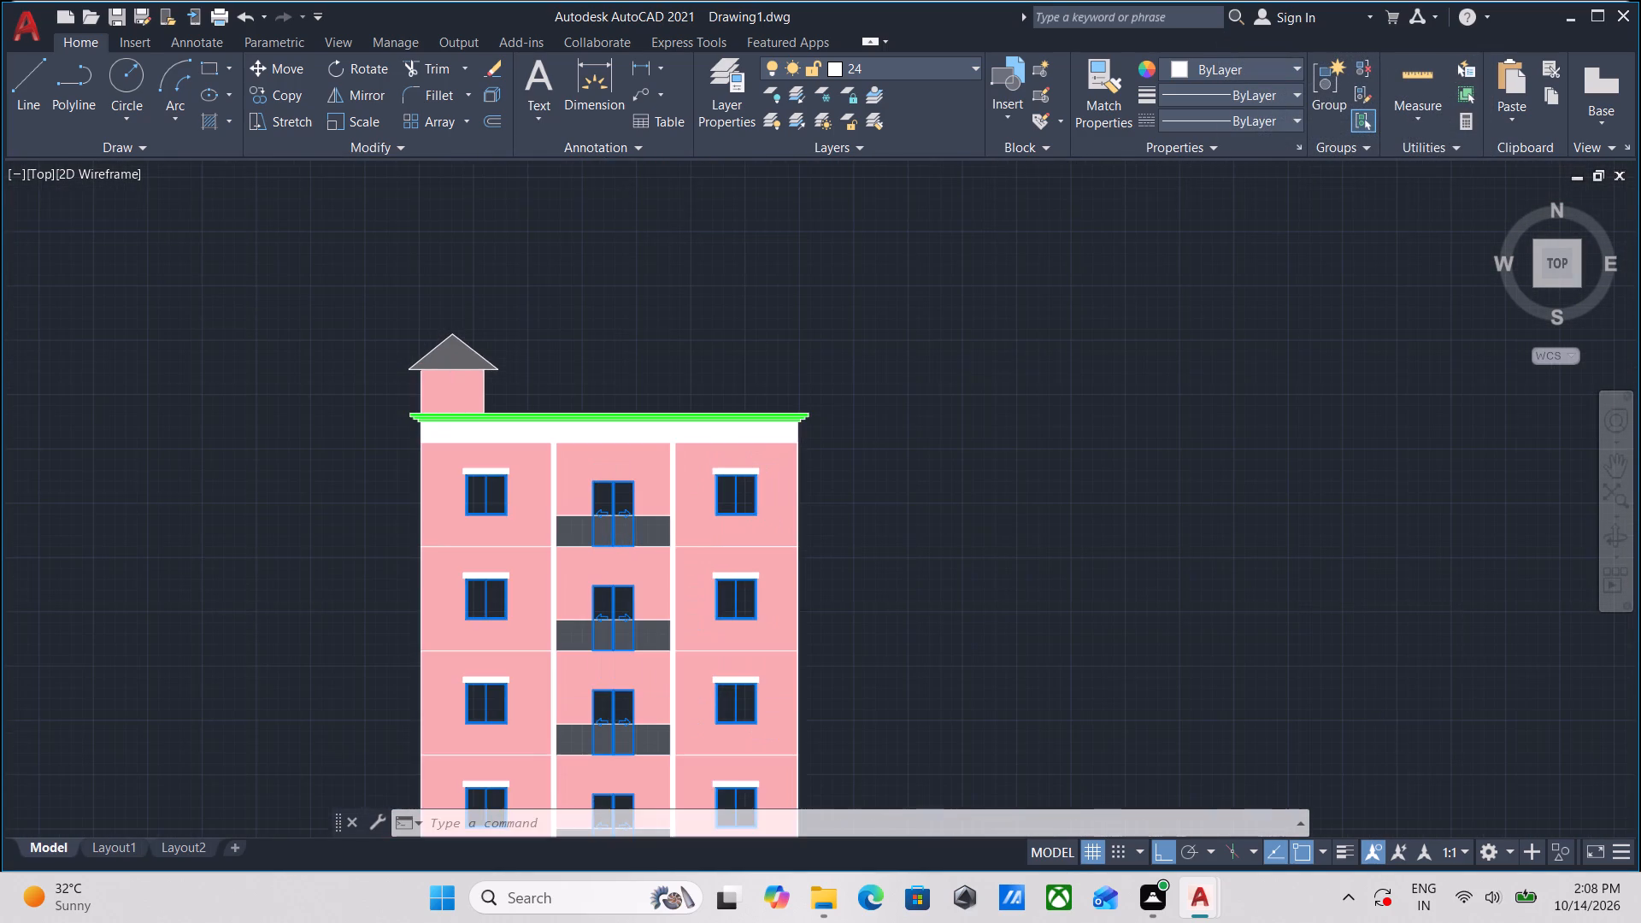
{"action": "scroll", "coordinate": [809, 426], "scroll_direction": "down", "scroll_amount": 3}
{"action": "scroll", "coordinate": [811, 446], "scroll_direction": "up", "scroll_amount": 4}
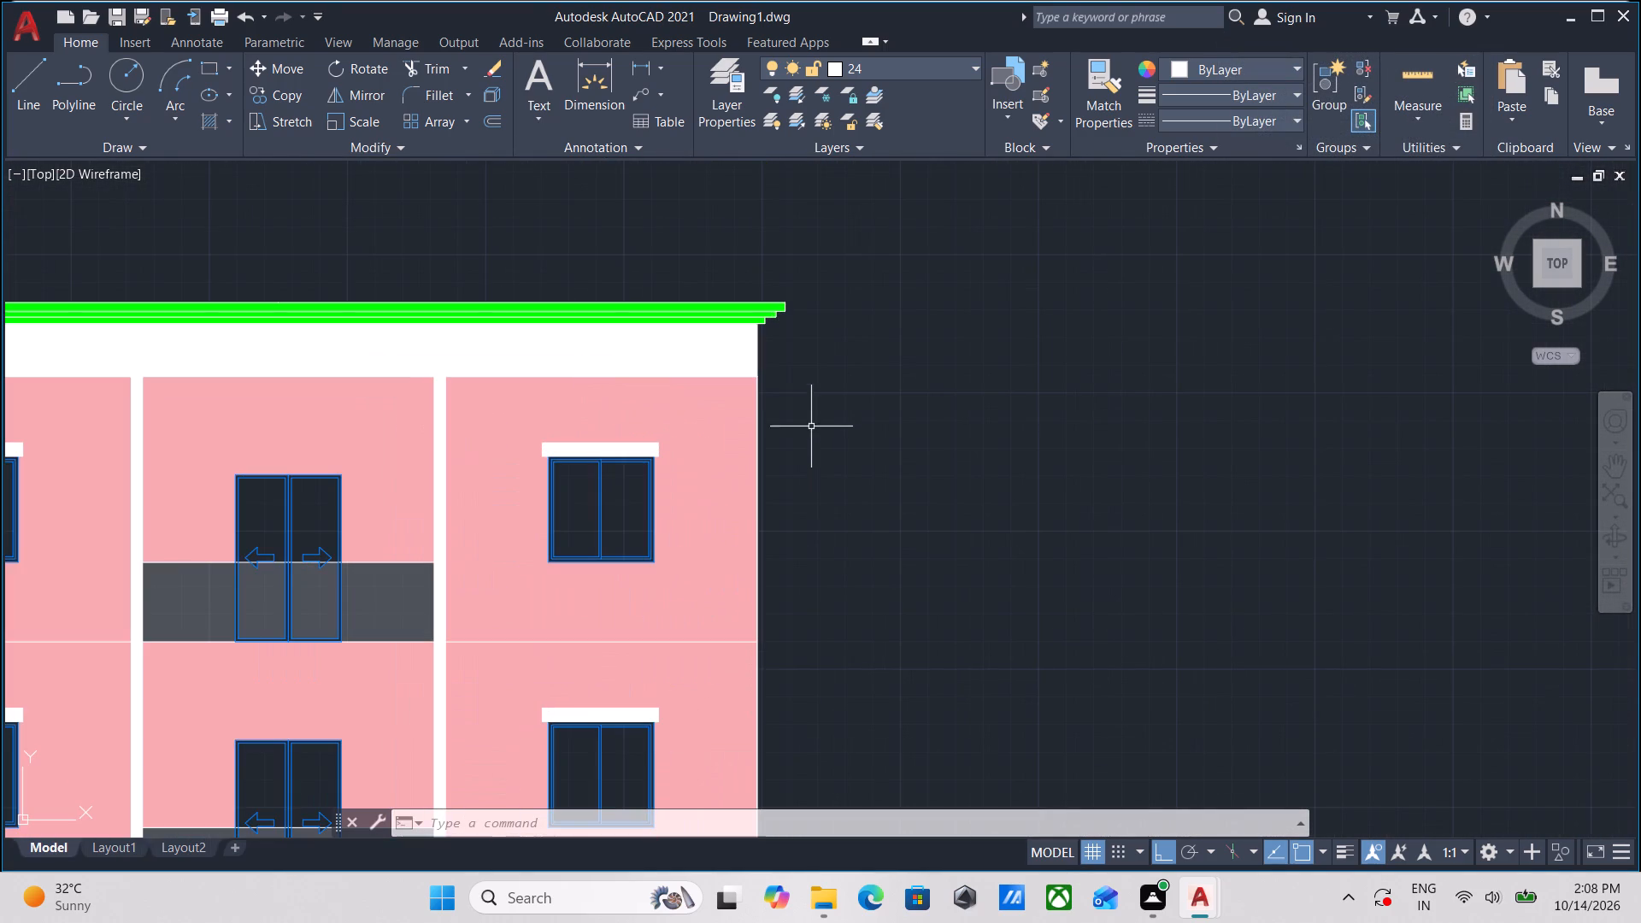
{"action": "scroll", "coordinate": [797, 402], "scroll_direction": "down", "scroll_amount": 3}
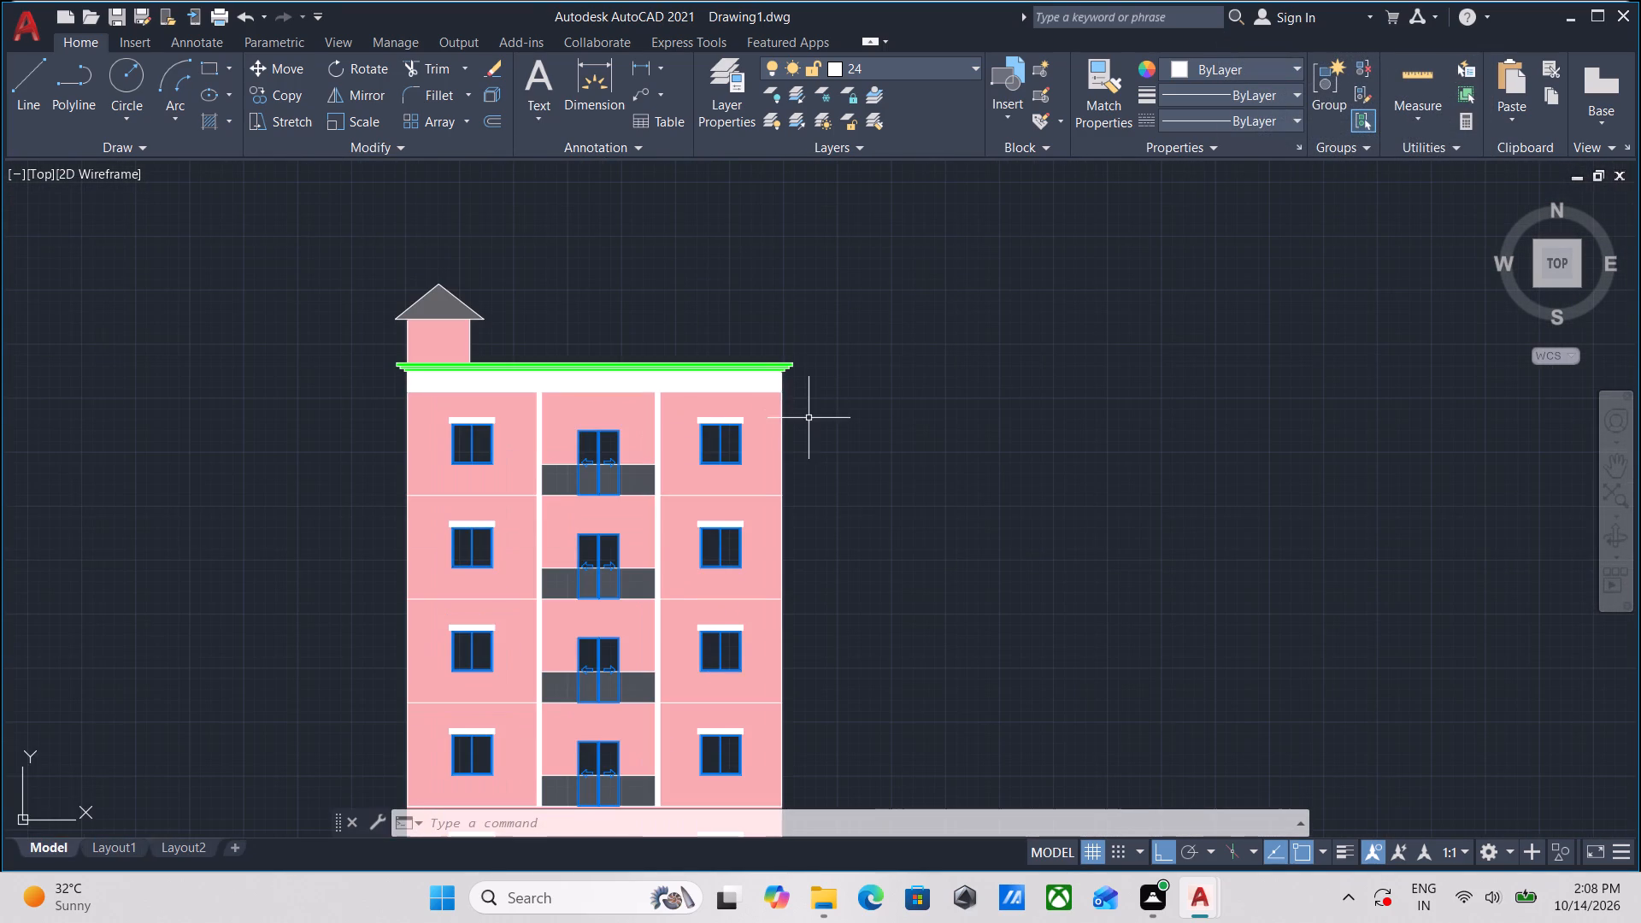
{"action": "middle_click_drag", "start_coordinate": [809, 418], "coordinate": [832, 410]}
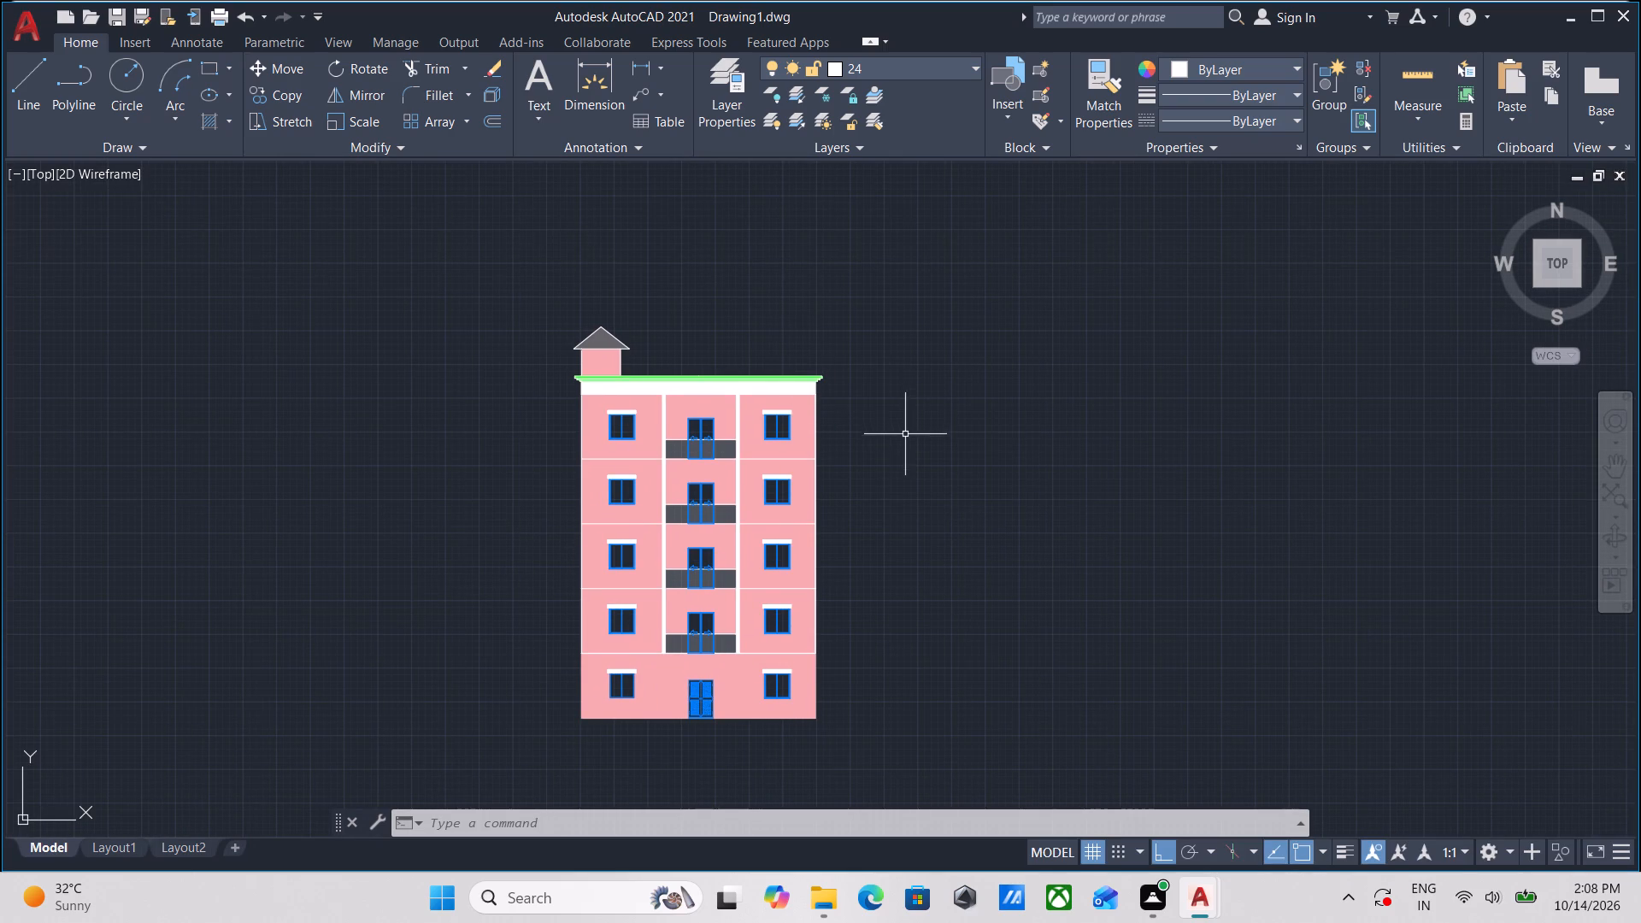
{"action": "scroll", "coordinate": [680, 713], "scroll_direction": "up", "scroll_amount": 3}
{"action": "scroll", "coordinate": [751, 559], "scroll_direction": "up", "scroll_amount": 3}
{"action": "scroll", "coordinate": [751, 558], "scroll_direction": "down", "scroll_amount": 2}
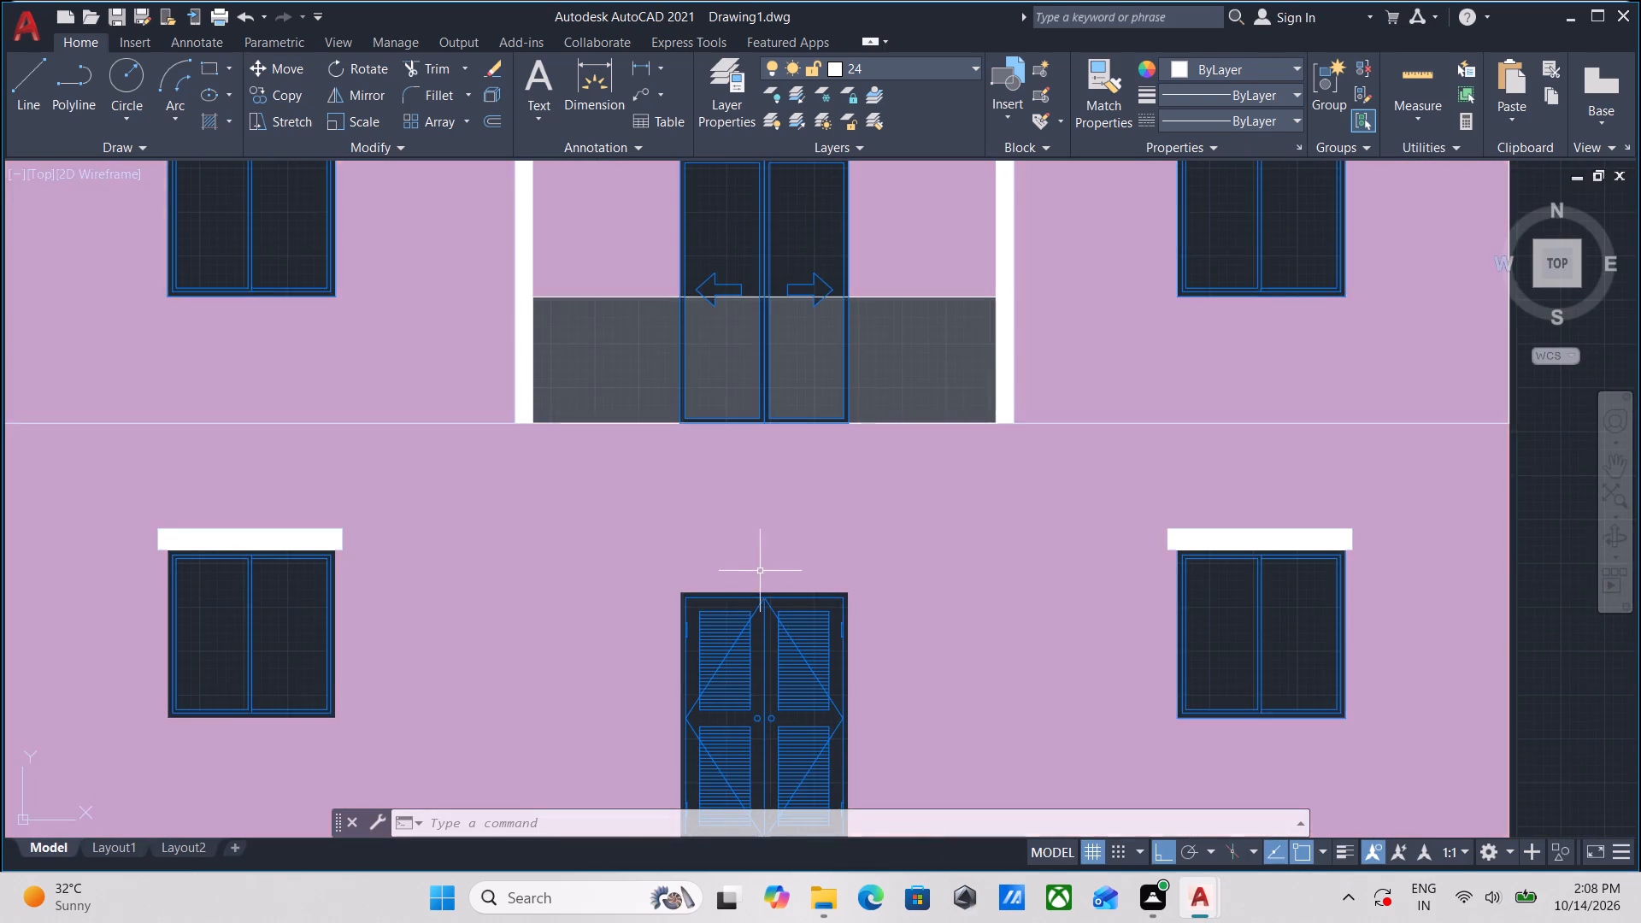
{"action": "scroll", "coordinate": [762, 580], "scroll_direction": "down", "scroll_amount": 2}
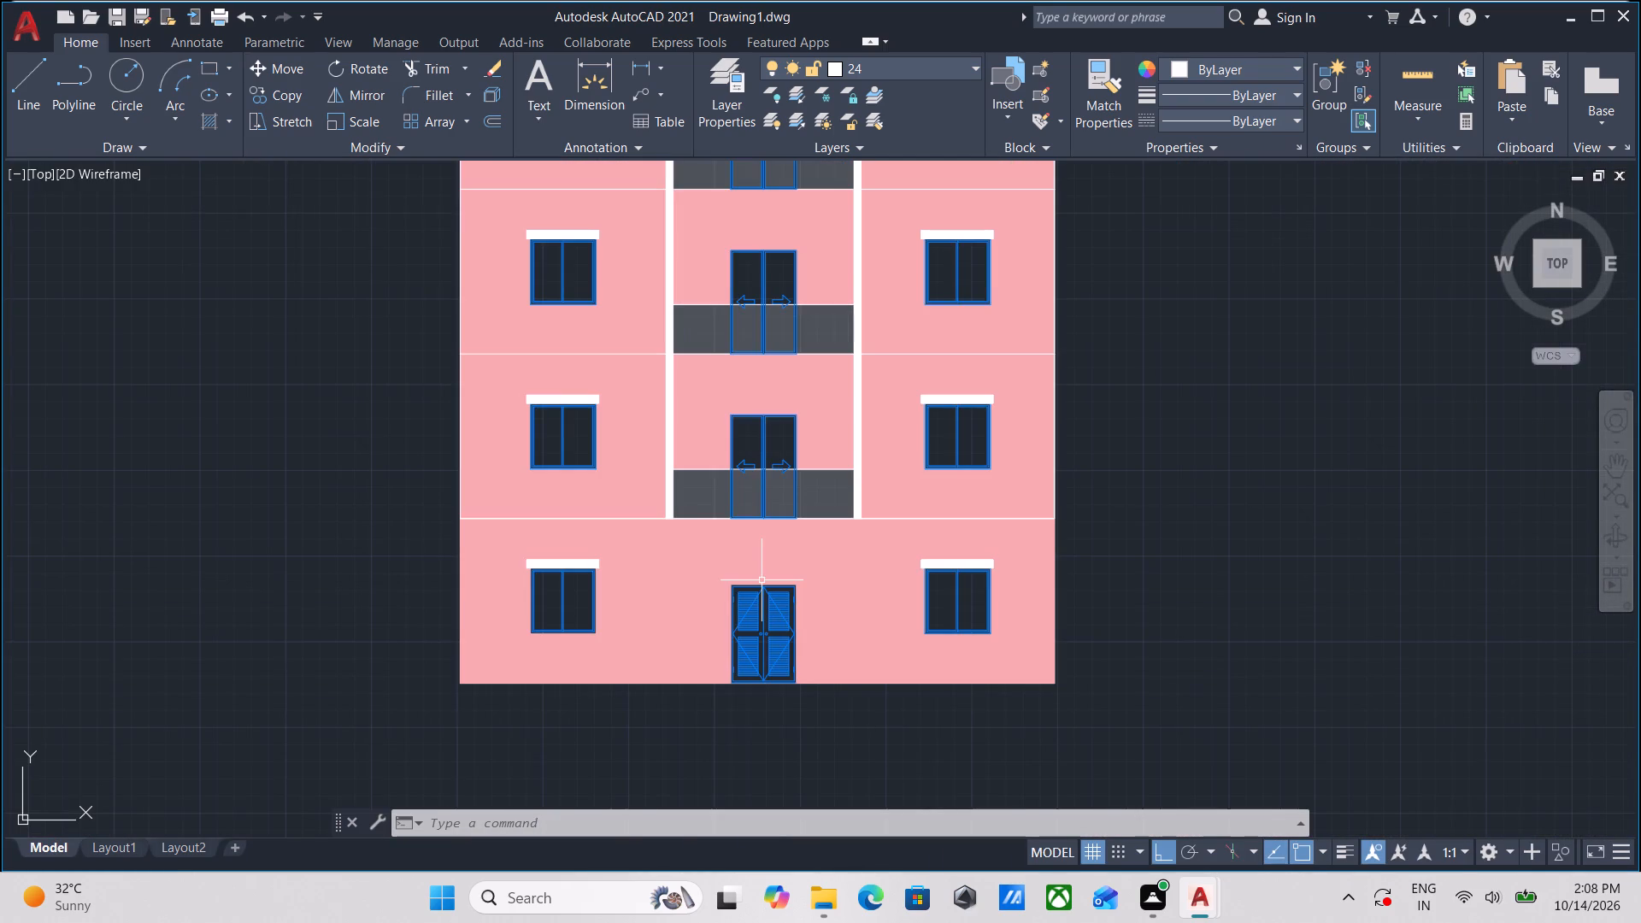
{"action": "scroll", "coordinate": [693, 601], "scroll_direction": "down", "scroll_amount": 2}
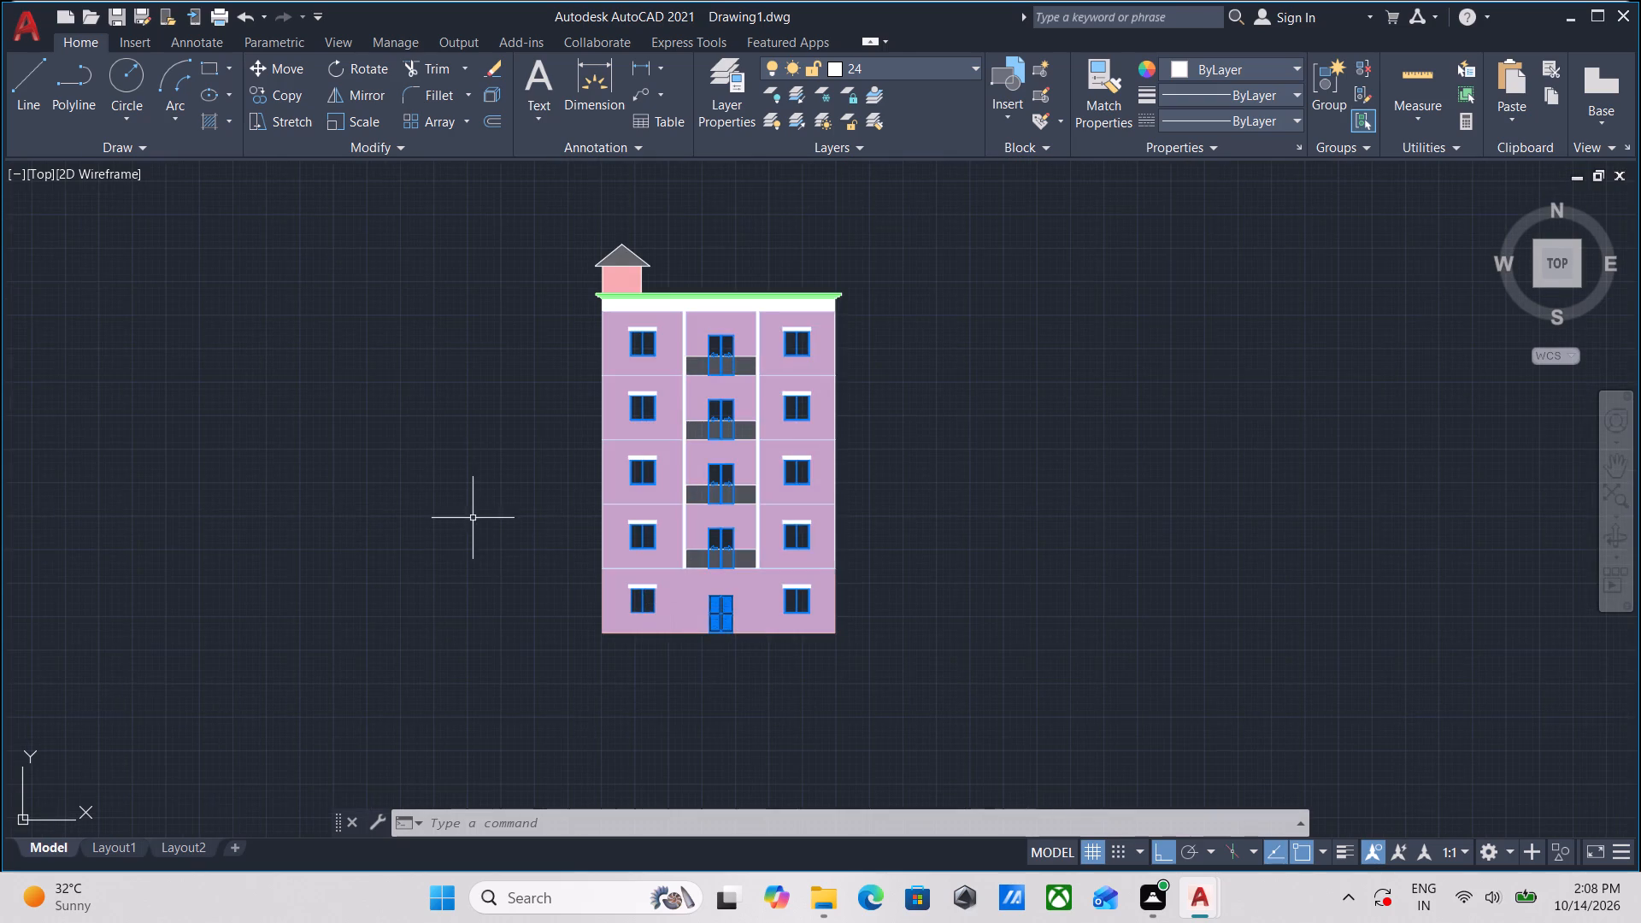
{"action": "middle_click_drag", "start_coordinate": [489, 551], "coordinate": [521, 627]}
{"action": "middle_click_drag", "start_coordinate": [529, 608], "coordinate": [516, 561]}
{"action": "scroll", "coordinate": [515, 561], "scroll_direction": "down", "scroll_amount": 1}
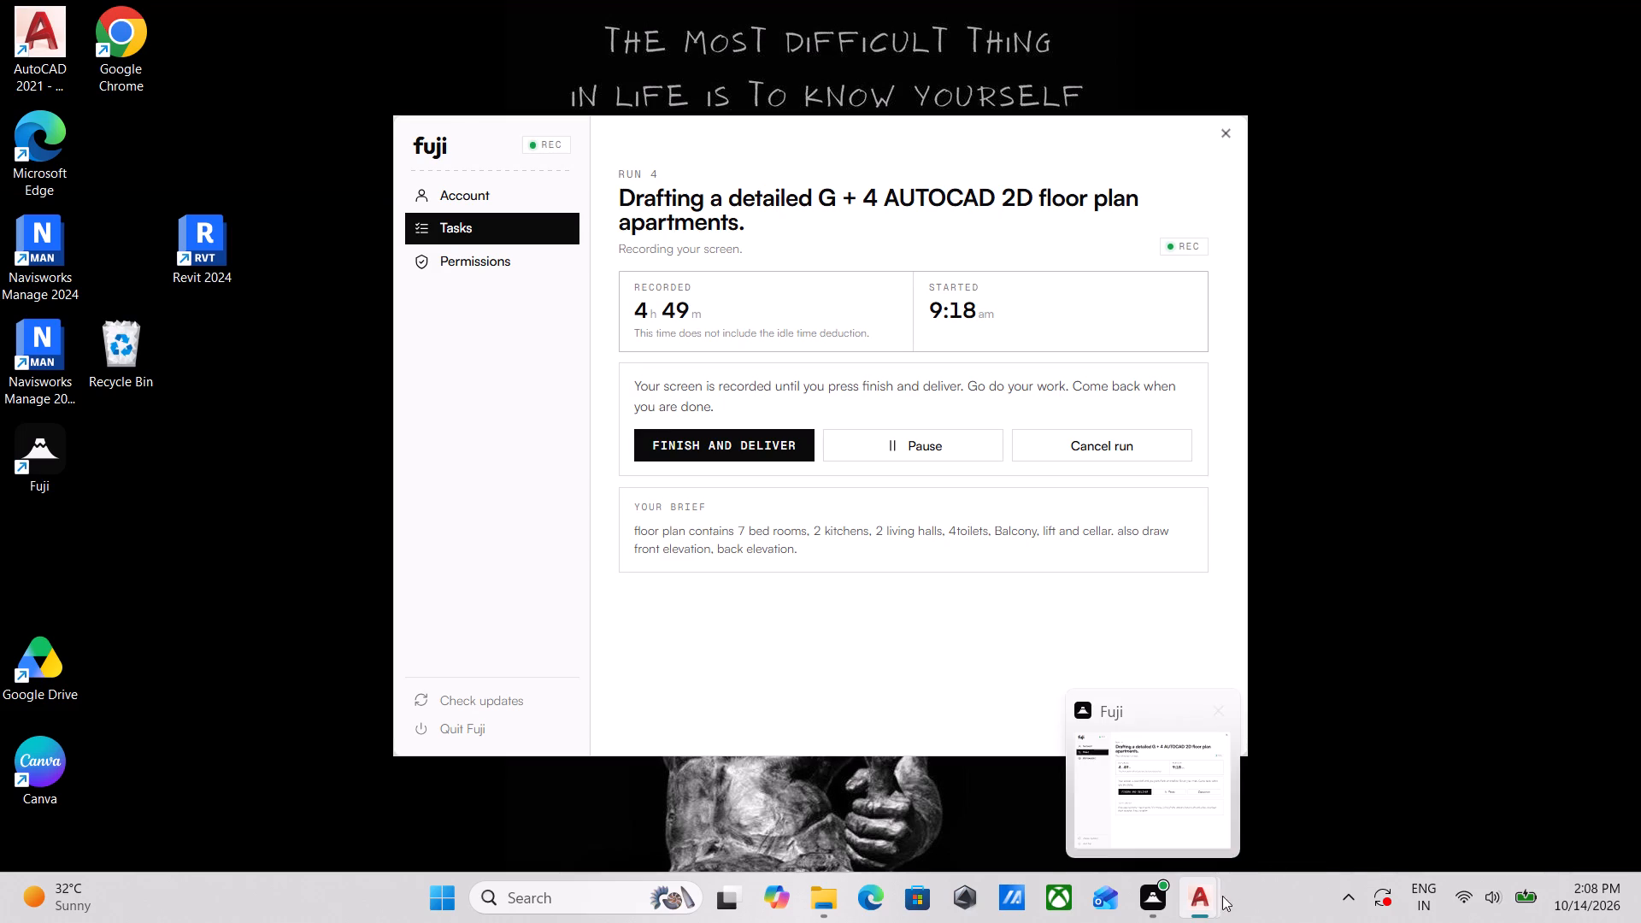
Erase the three empty grid bubbles below the second, third and fourth vertical grid lines of the cellar floor plan.
{"action": "scroll", "coordinate": [889, 615], "scroll_direction": "down", "scroll_amount": 2}
{"action": "middle_click_drag", "start_coordinate": [885, 620], "coordinate": [1032, 601]}
{"action": "scroll", "coordinate": [400, 383], "scroll_direction": "up", "scroll_amount": 3}
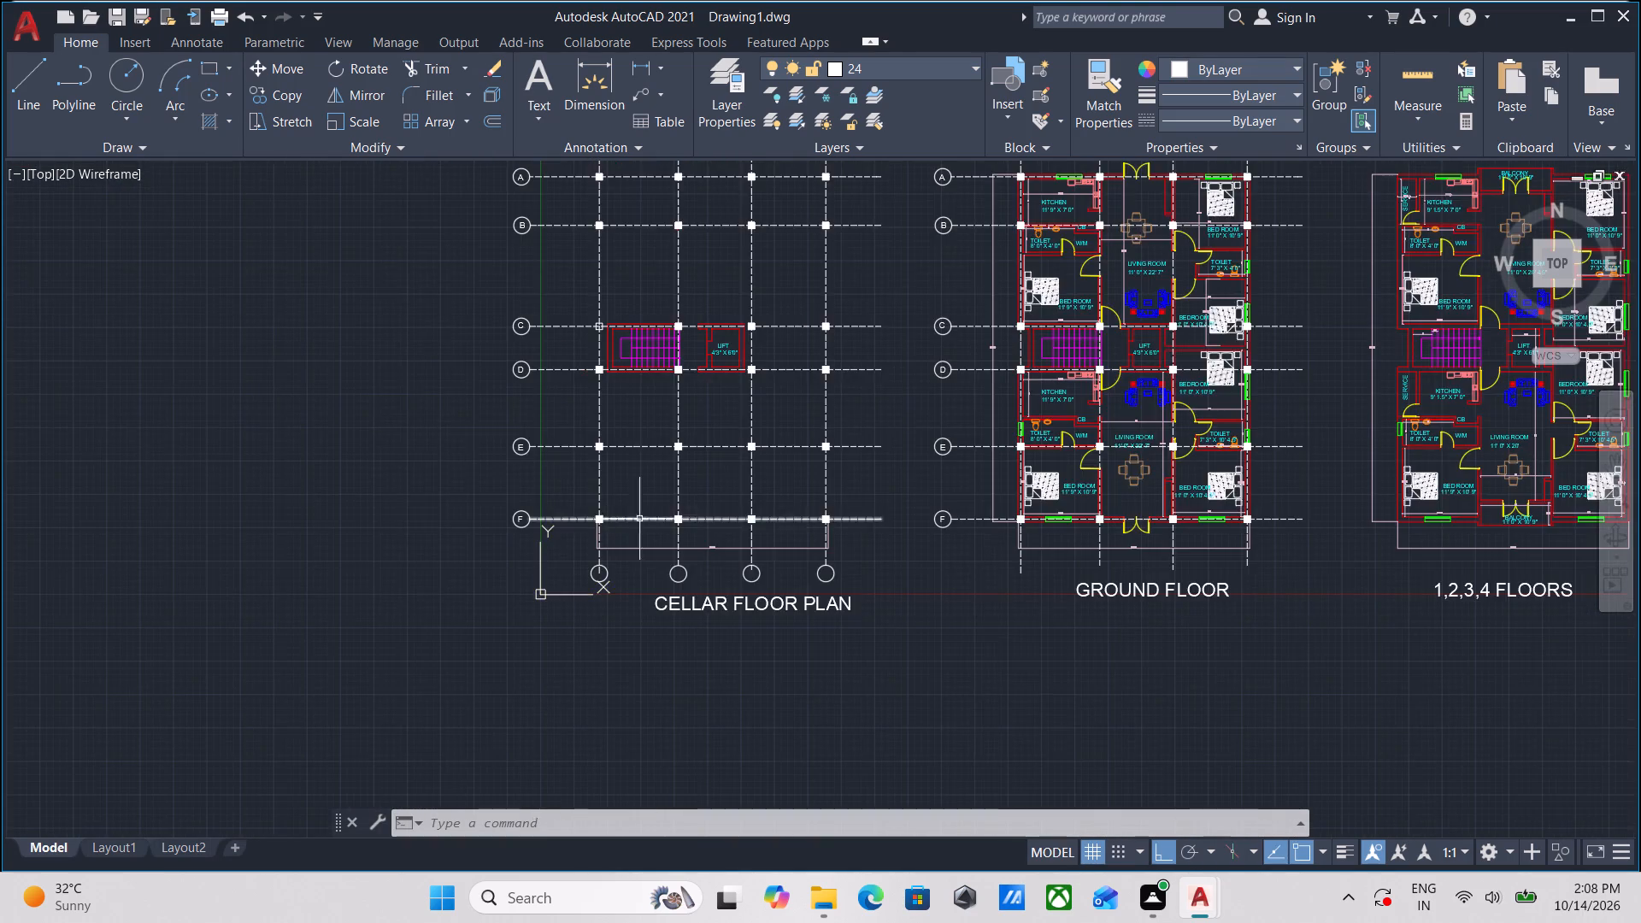
{"action": "scroll", "coordinate": [662, 525], "scroll_direction": "up", "scroll_amount": 1}
{"action": "middle_click_drag", "start_coordinate": [721, 655], "coordinate": [281, 677]}
{"action": "scroll", "coordinate": [516, 675], "scroll_direction": "down", "scroll_amount": 1}
{"action": "scroll", "coordinate": [513, 647], "scroll_direction": "up", "scroll_amount": 1}
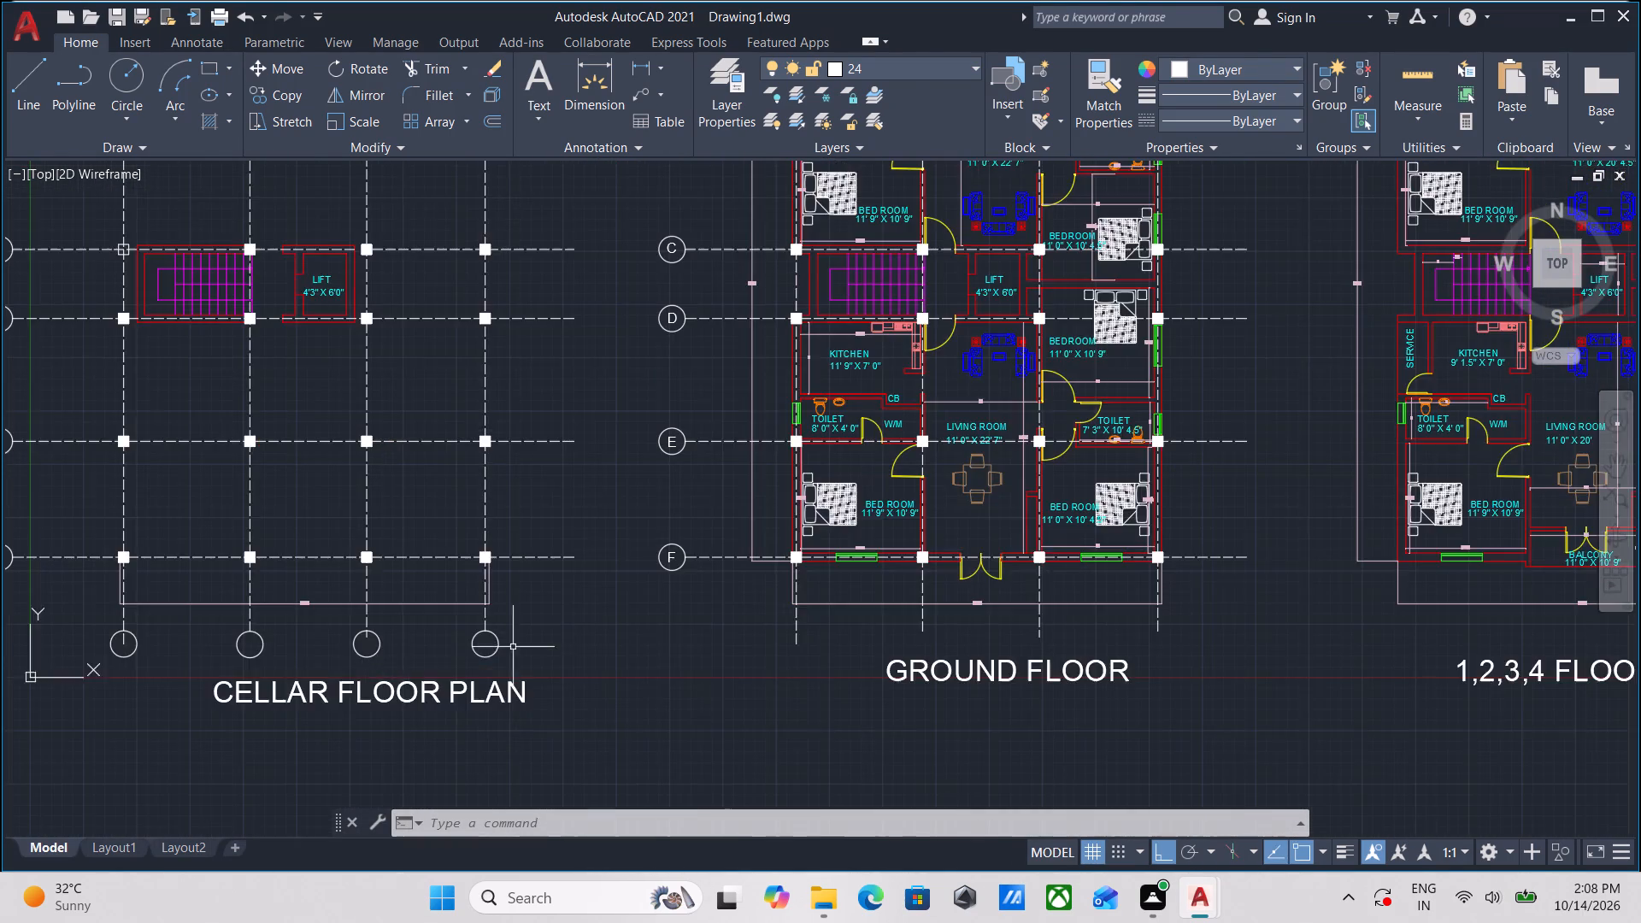
{"action": "scroll", "coordinate": [513, 647], "scroll_direction": "up", "scroll_amount": 1}
{"action": "left_click", "coordinate": [513, 647]}
{"action": "middle_click_drag", "start_coordinate": [334, 643], "coordinate": [421, 642]}
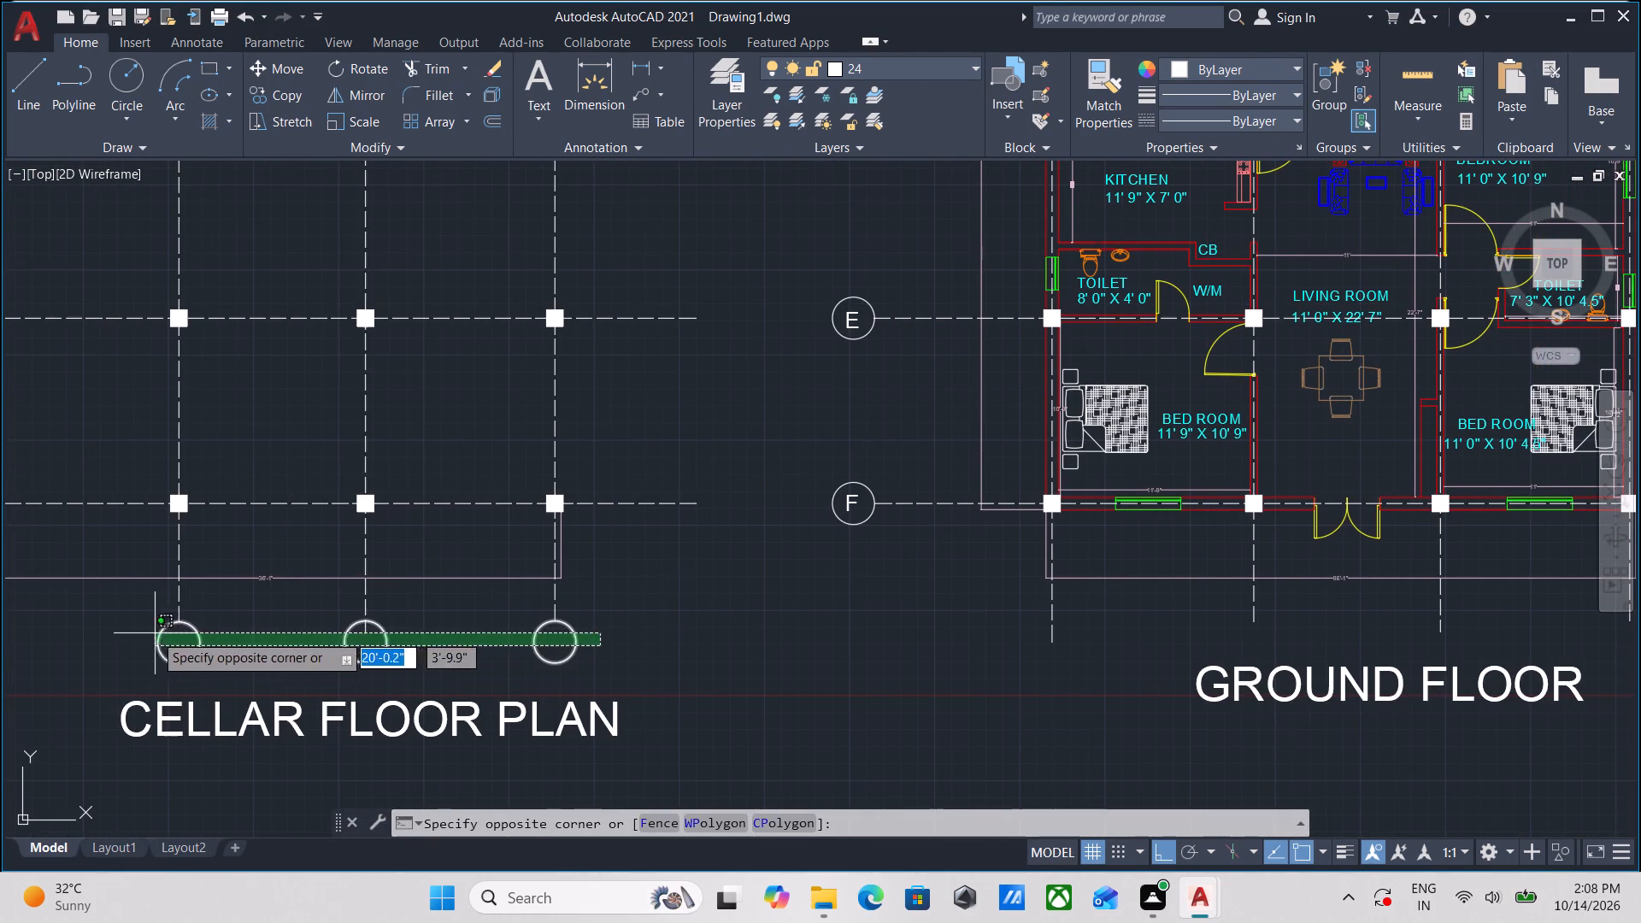
{"action": "left_click", "coordinate": [144, 633]}
{"action": "scroll", "coordinate": [144, 633], "scroll_direction": "down", "scroll_amount": 4}
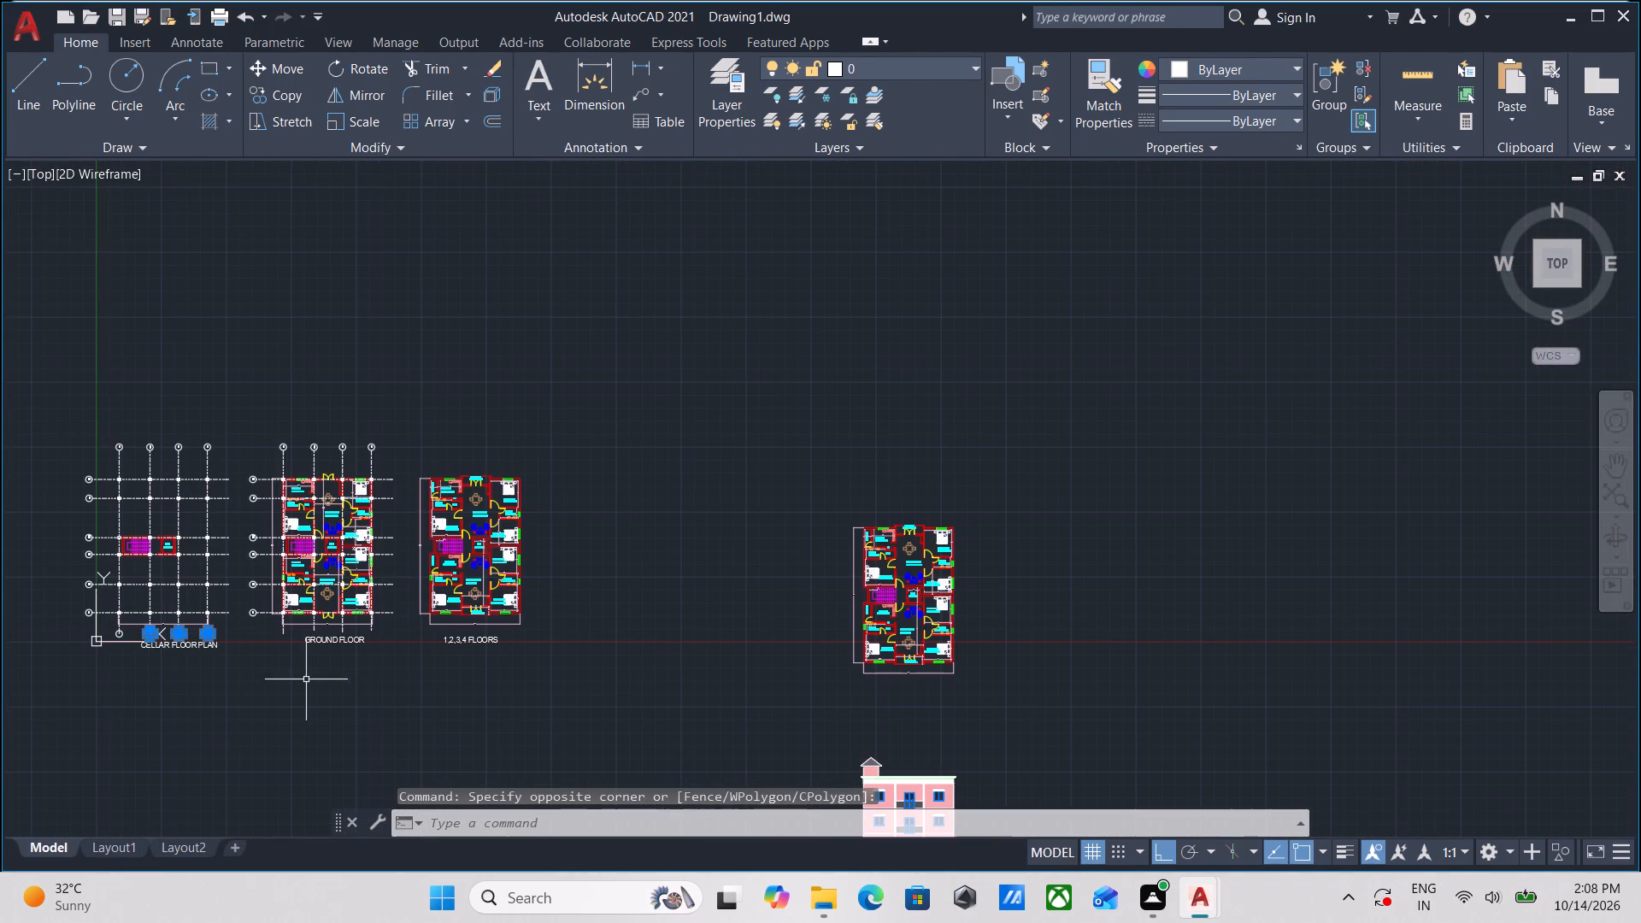
{"action": "middle_click_drag", "start_coordinate": [300, 682], "coordinate": [520, 626]}
{"action": "scroll", "coordinate": [451, 602], "scroll_direction": "up", "scroll_amount": 5}
{"action": "right_click", "coordinate": [501, 442]}
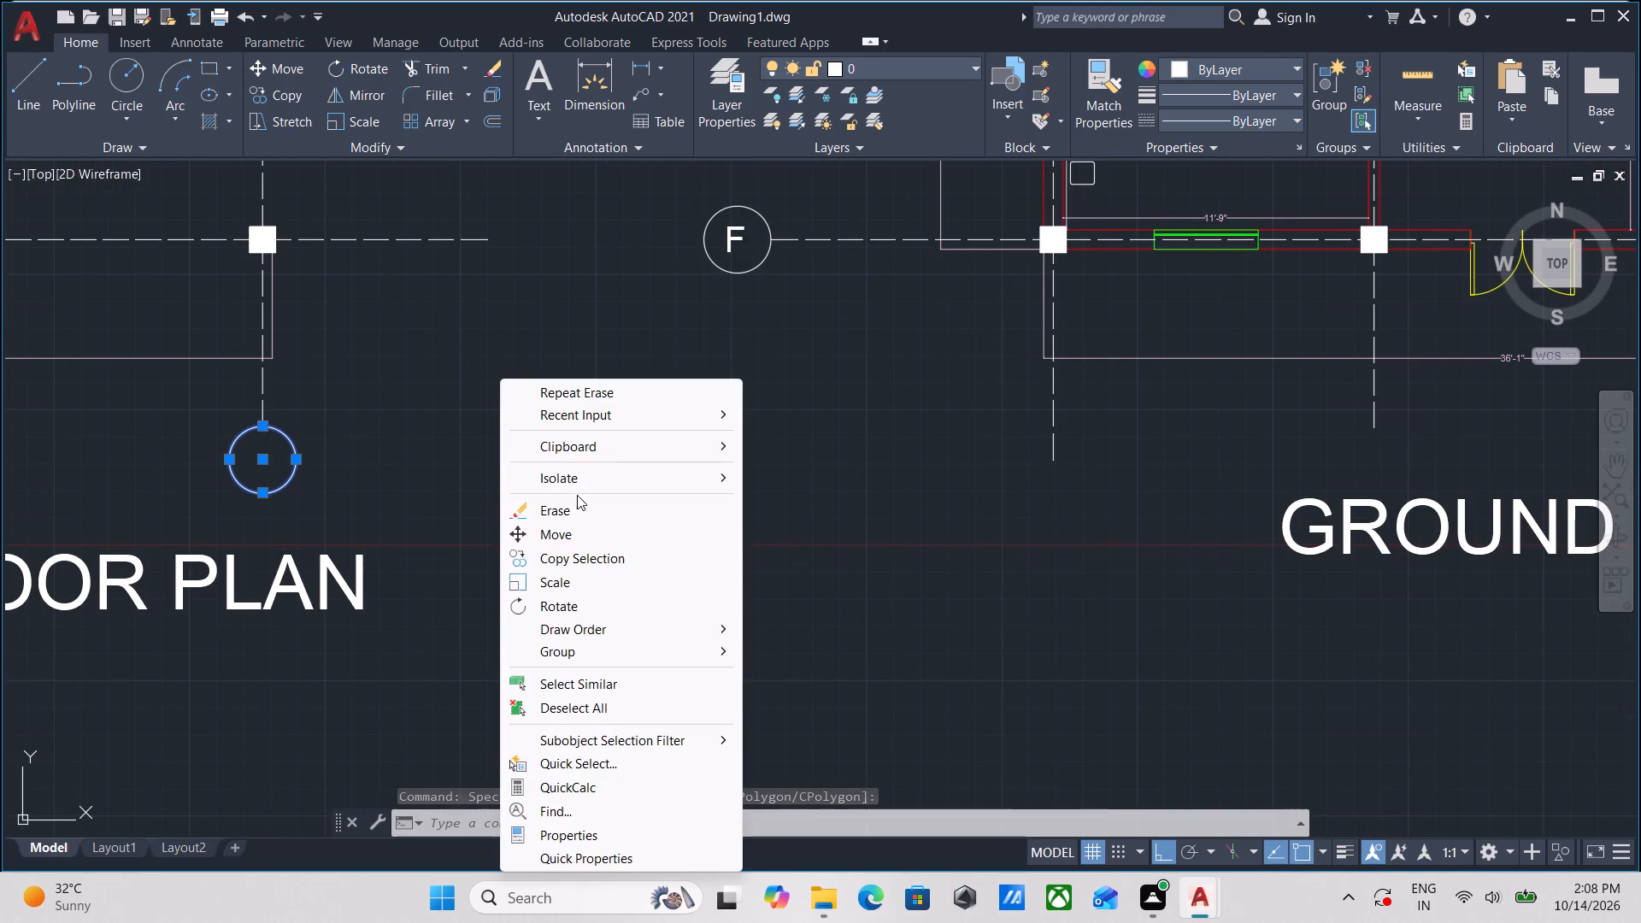
{"action": "left_click", "coordinate": [593, 502]}
Review the row of labelled floor plans and the complete five-storey elevation.
{"action": "scroll", "coordinate": [601, 495], "scroll_direction": "down", "scroll_amount": 4}
{"action": "middle_click_drag", "start_coordinate": [666, 526], "coordinate": [288, 532]}
{"action": "scroll", "coordinate": [421, 541], "scroll_direction": "down", "scroll_amount": 2}
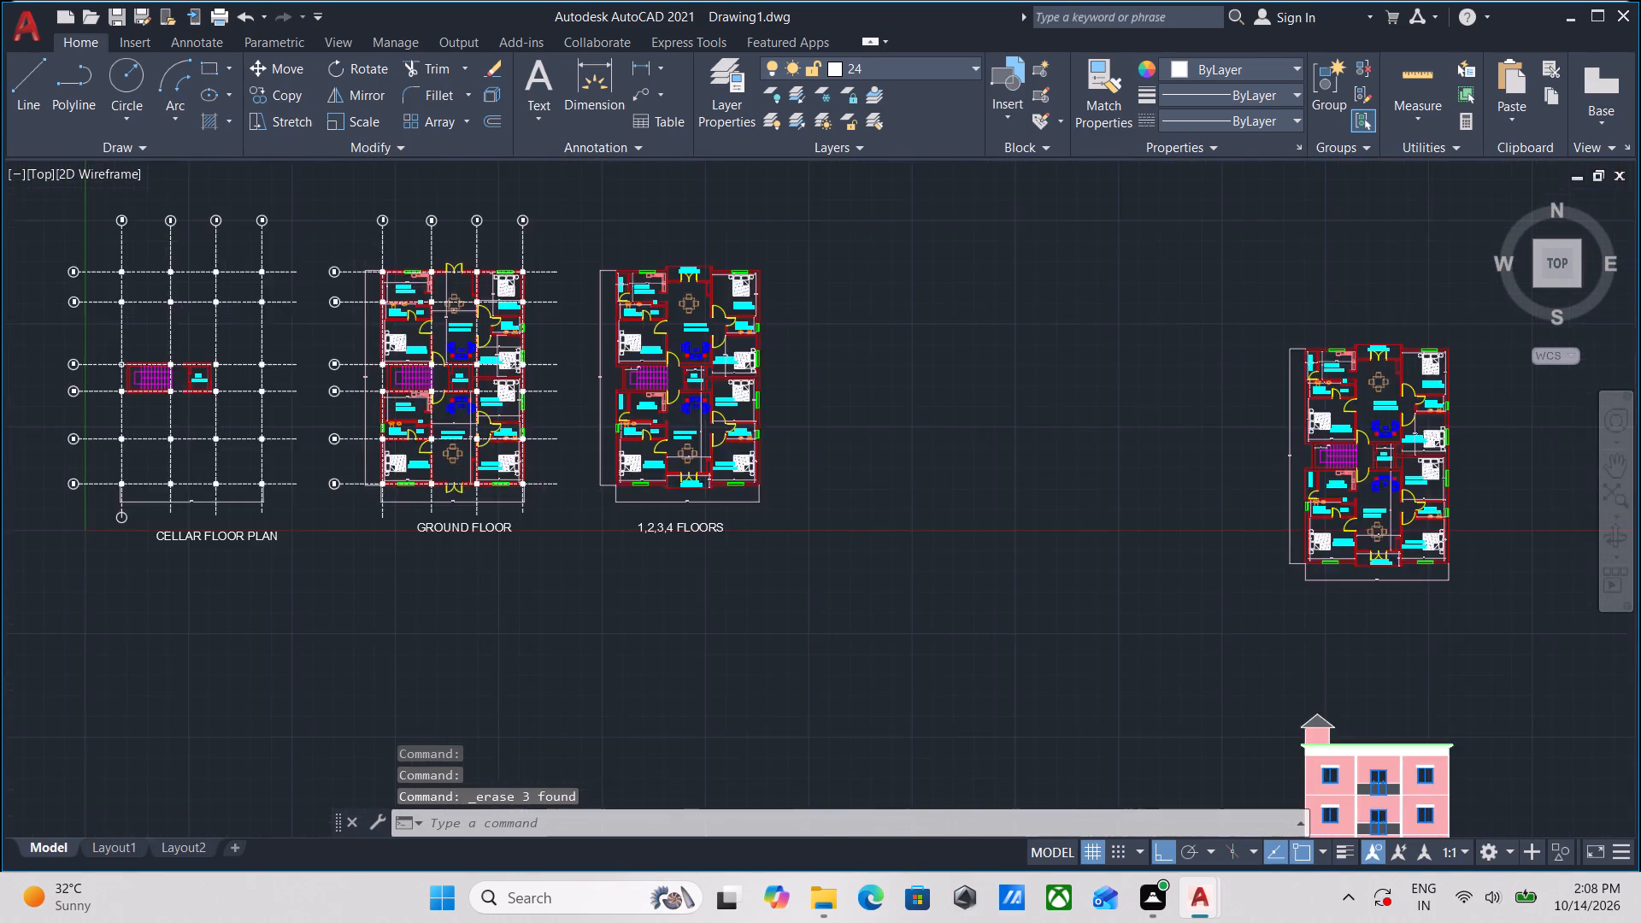
{"action": "middle_click_drag", "start_coordinate": [433, 544], "coordinate": [257, 399]}
{"action": "scroll", "coordinate": [662, 567], "scroll_direction": "up", "scroll_amount": 2}
{"action": "middle_click_drag", "start_coordinate": [708, 574], "coordinate": [392, 438]}
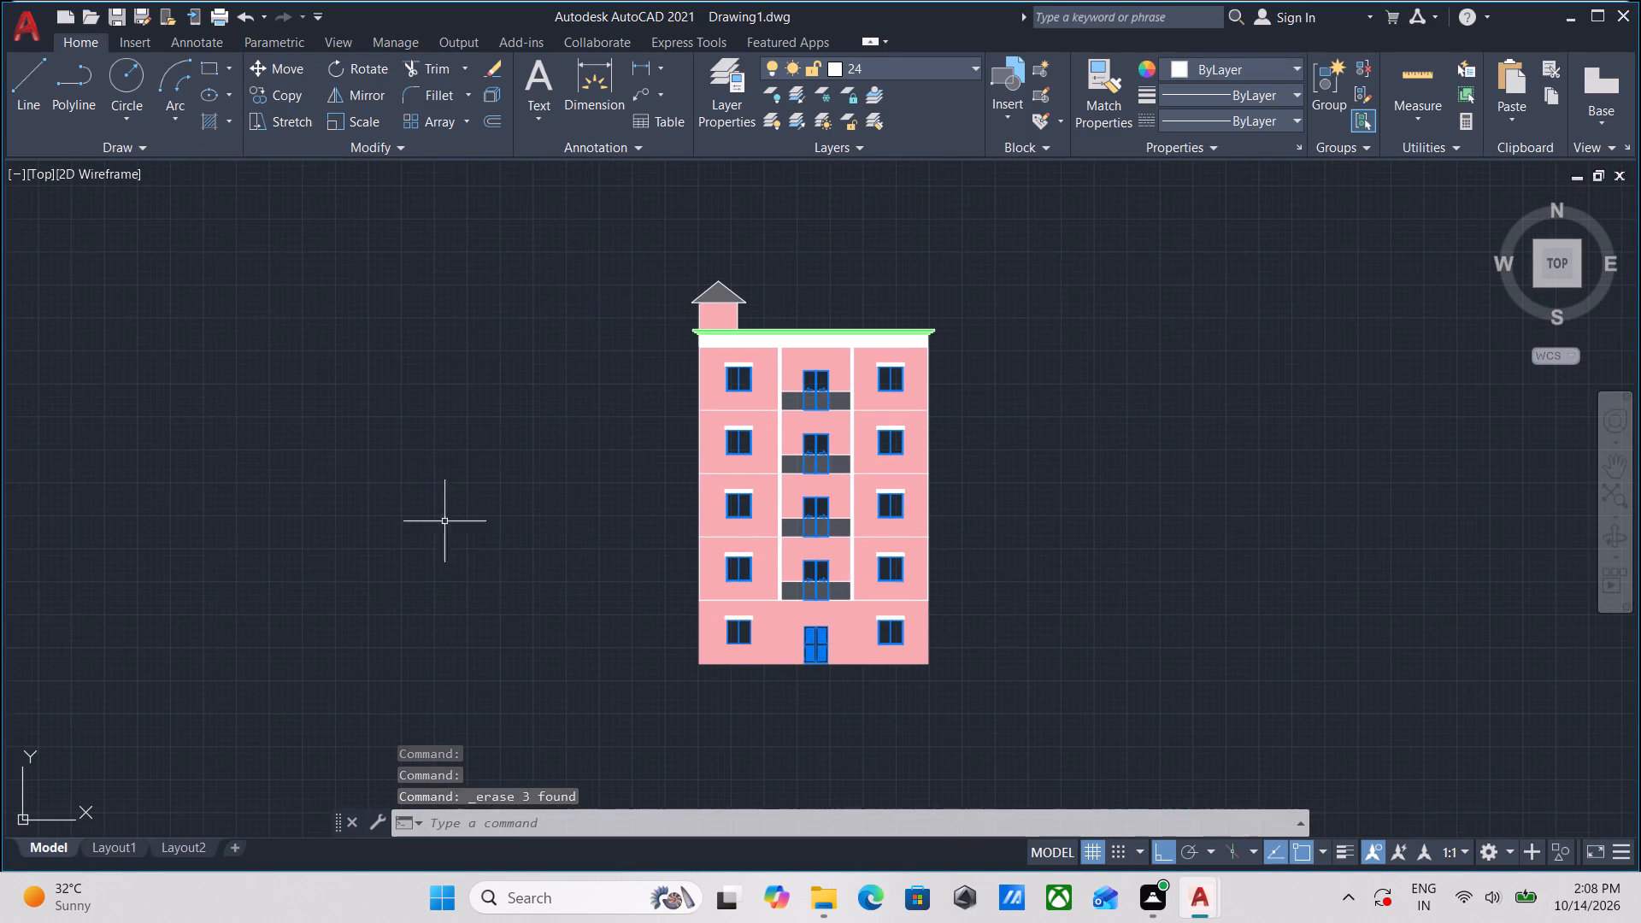
{"action": "scroll", "coordinate": [537, 587], "scroll_direction": "up", "scroll_amount": 1}
{"action": "middle_click_drag", "start_coordinate": [537, 587], "coordinate": [426, 576]}
{"action": "scroll", "coordinate": [431, 573], "scroll_direction": "down", "scroll_amount": 1}
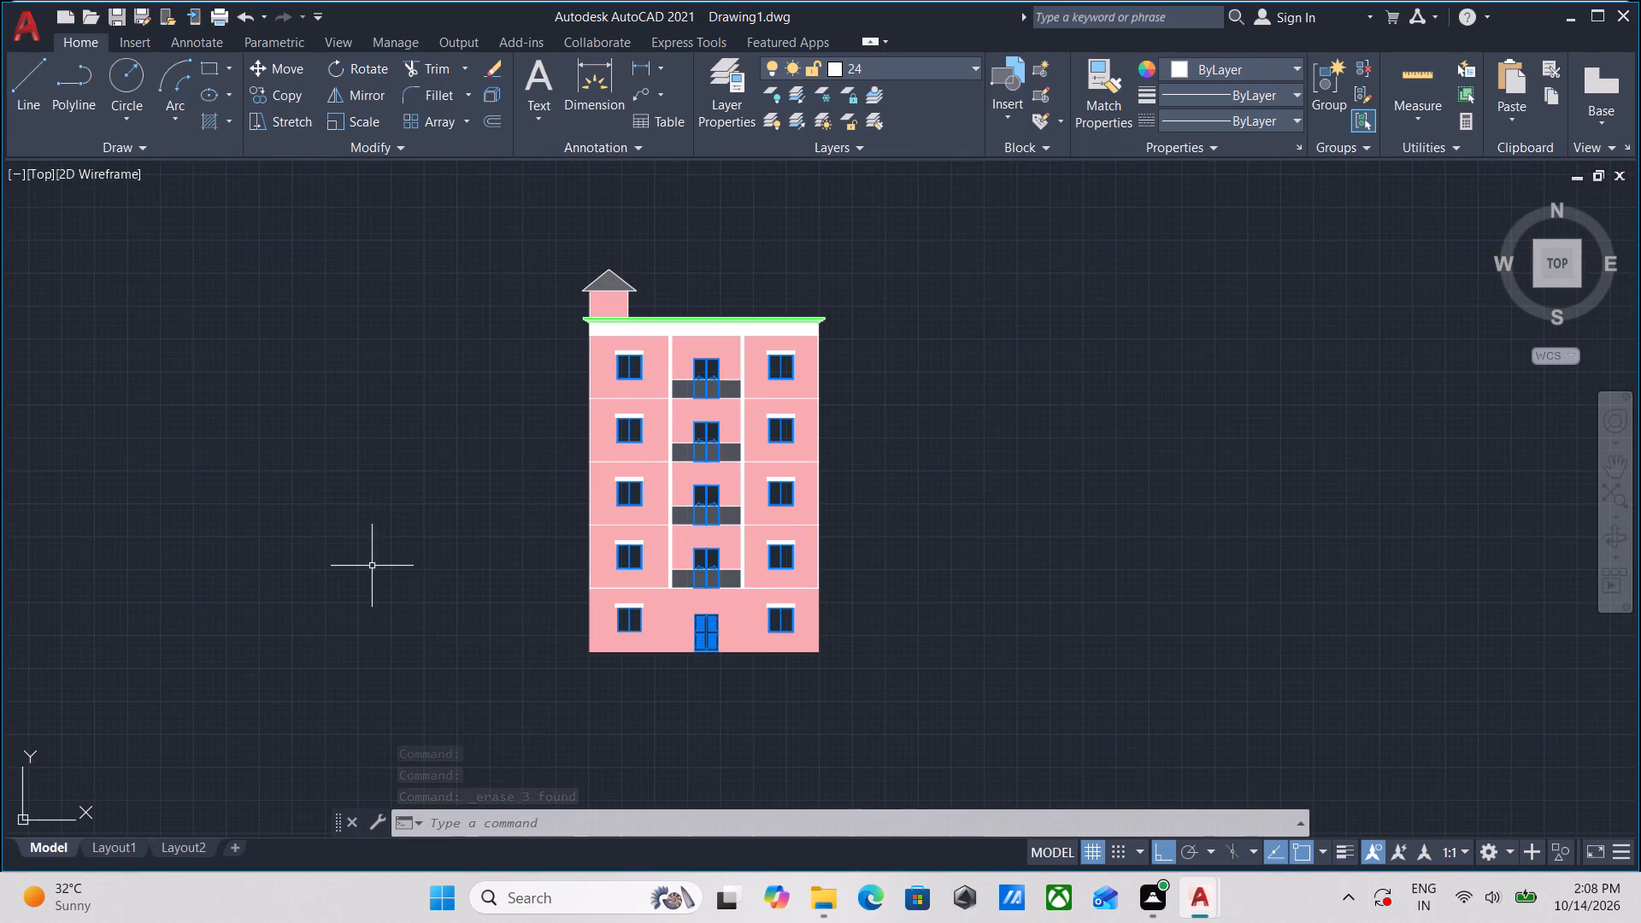
Review the five-storey elevation and where it sits beneath the row of floor plans.
{"action": "middle_click_drag", "start_coordinate": [372, 566], "coordinate": [550, 599]}
{"action": "scroll", "coordinate": [476, 563], "scroll_direction": "down", "scroll_amount": 1}
{"action": "middle_click_drag", "start_coordinate": [476, 563], "coordinate": [541, 608]}
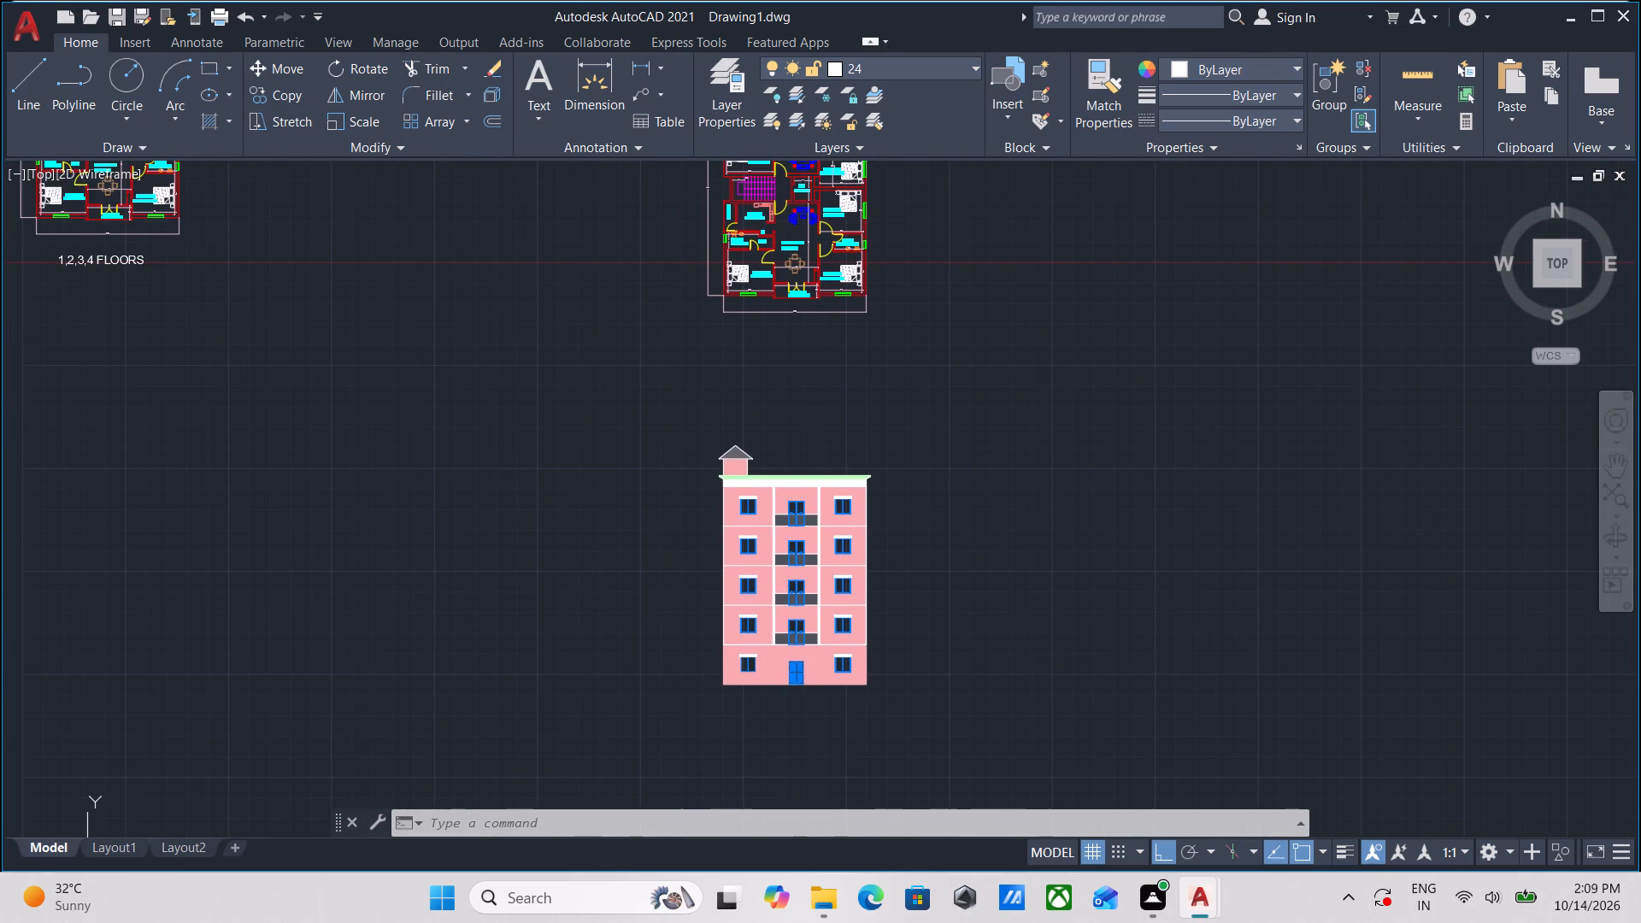
{"action": "middle_click_drag", "start_coordinate": [553, 610], "coordinate": [432, 545]}
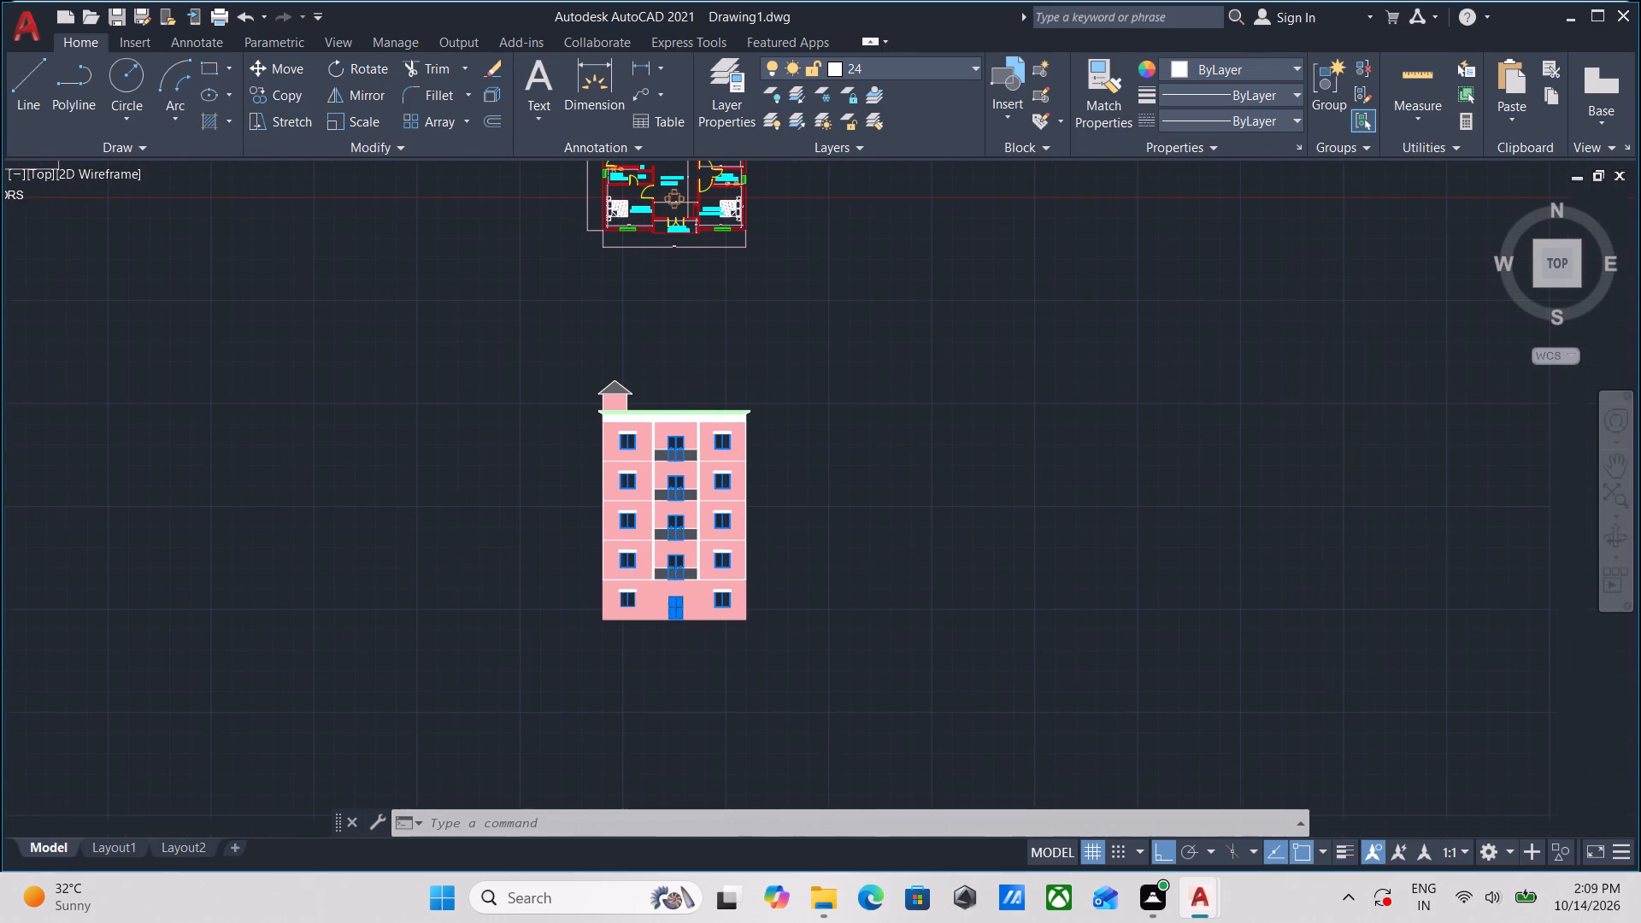
{"action": "scroll", "coordinate": [417, 554], "scroll_direction": "down", "scroll_amount": 1}
{"action": "middle_click_drag", "start_coordinate": [417, 554], "coordinate": [488, 681]}
{"action": "scroll", "coordinate": [488, 681], "scroll_direction": "down", "scroll_amount": 1}
{"action": "scroll", "coordinate": [323, 438], "scroll_direction": "up", "scroll_amount": 5}
{"action": "scroll", "coordinate": [376, 454], "scroll_direction": "down", "scroll_amount": 2}
{"action": "scroll", "coordinate": [566, 516], "scroll_direction": "down", "scroll_amount": 1}
{"action": "middle_click_drag", "start_coordinate": [567, 517], "coordinate": [334, 110]}
{"action": "middle_click_drag", "start_coordinate": [563, 423], "coordinate": [550, 369]}
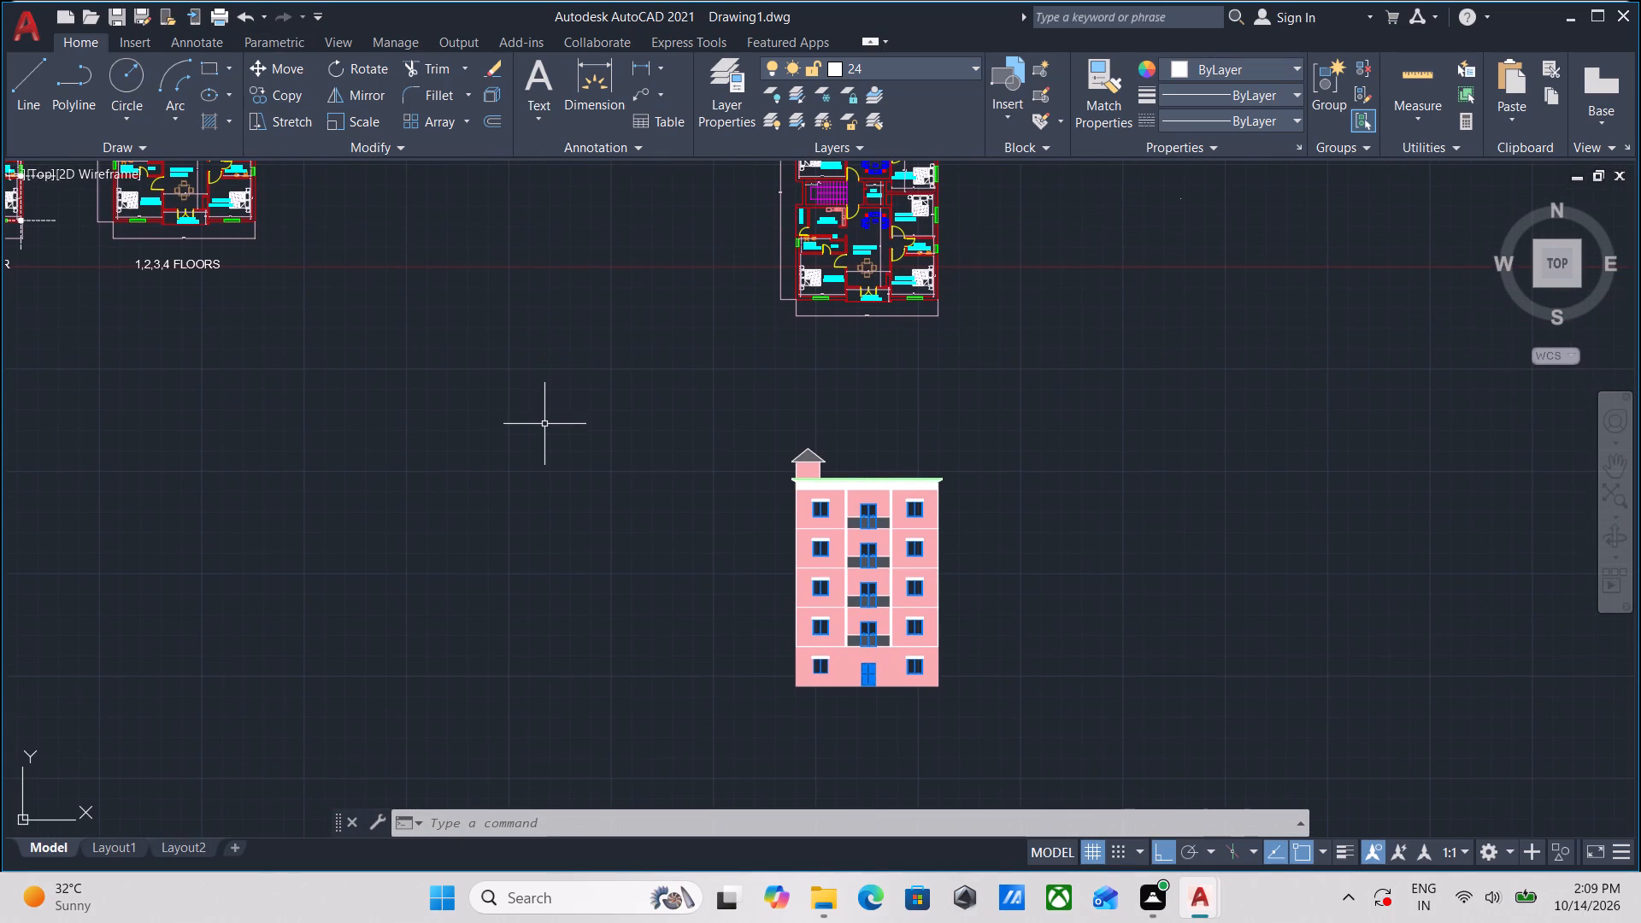
{"action": "scroll", "coordinate": [945, 731], "scroll_direction": "up", "scroll_amount": 1}
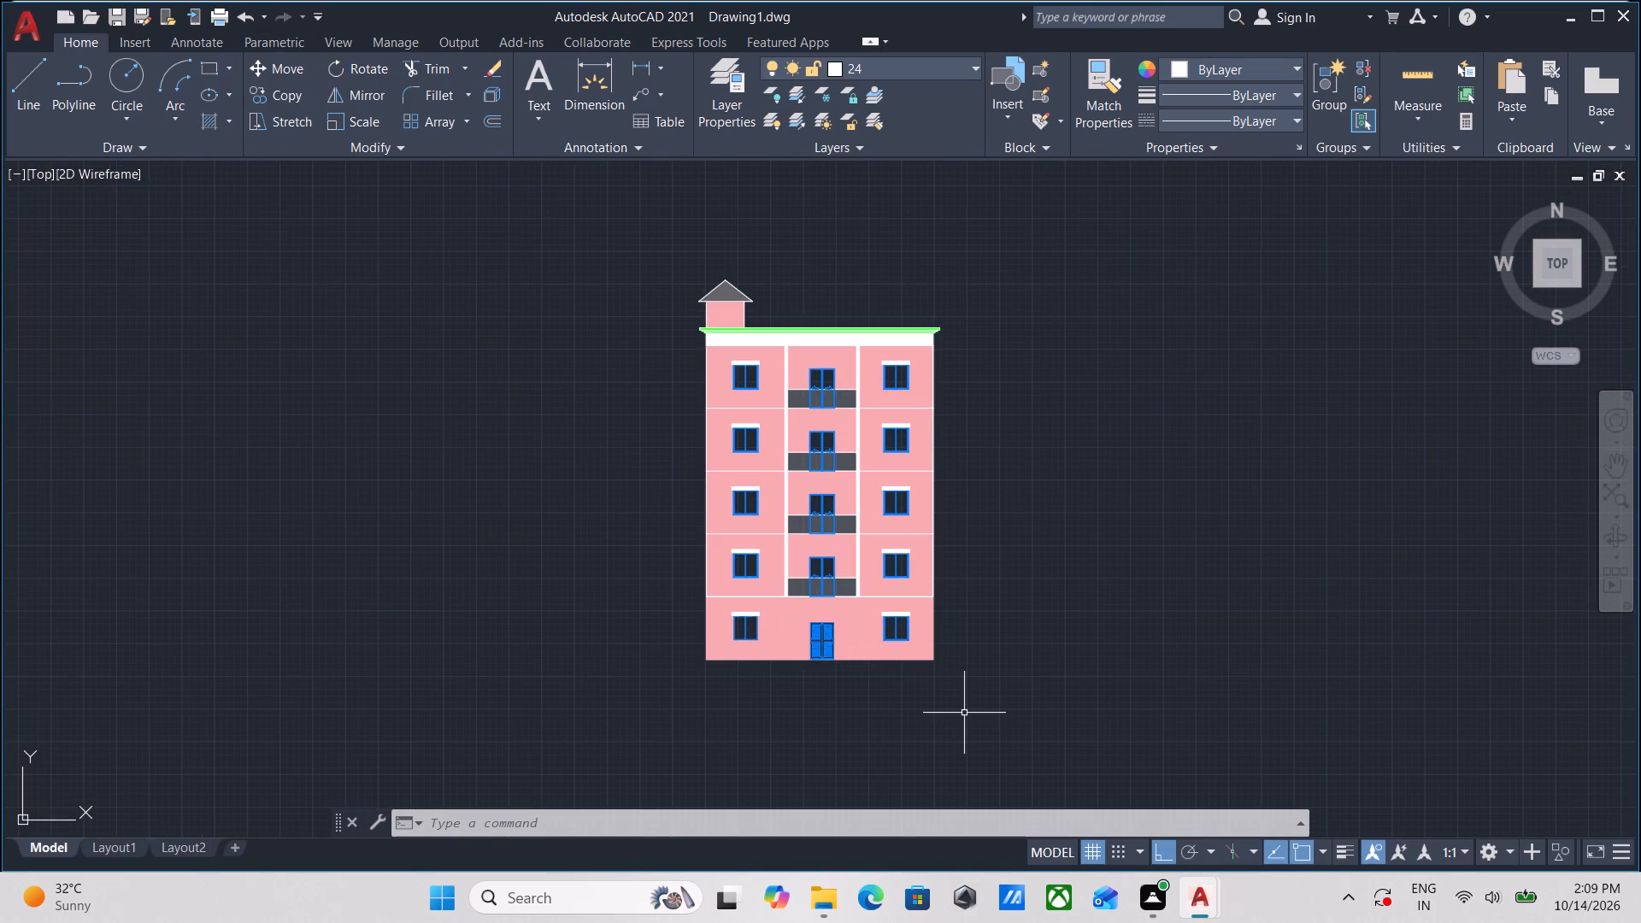
Group all objects of the pink five-storey elevation into a single unnamed group.
{"action": "middle_click_drag", "start_coordinate": [965, 713], "coordinate": [959, 744]}
{"action": "left_click", "coordinate": [959, 744]}
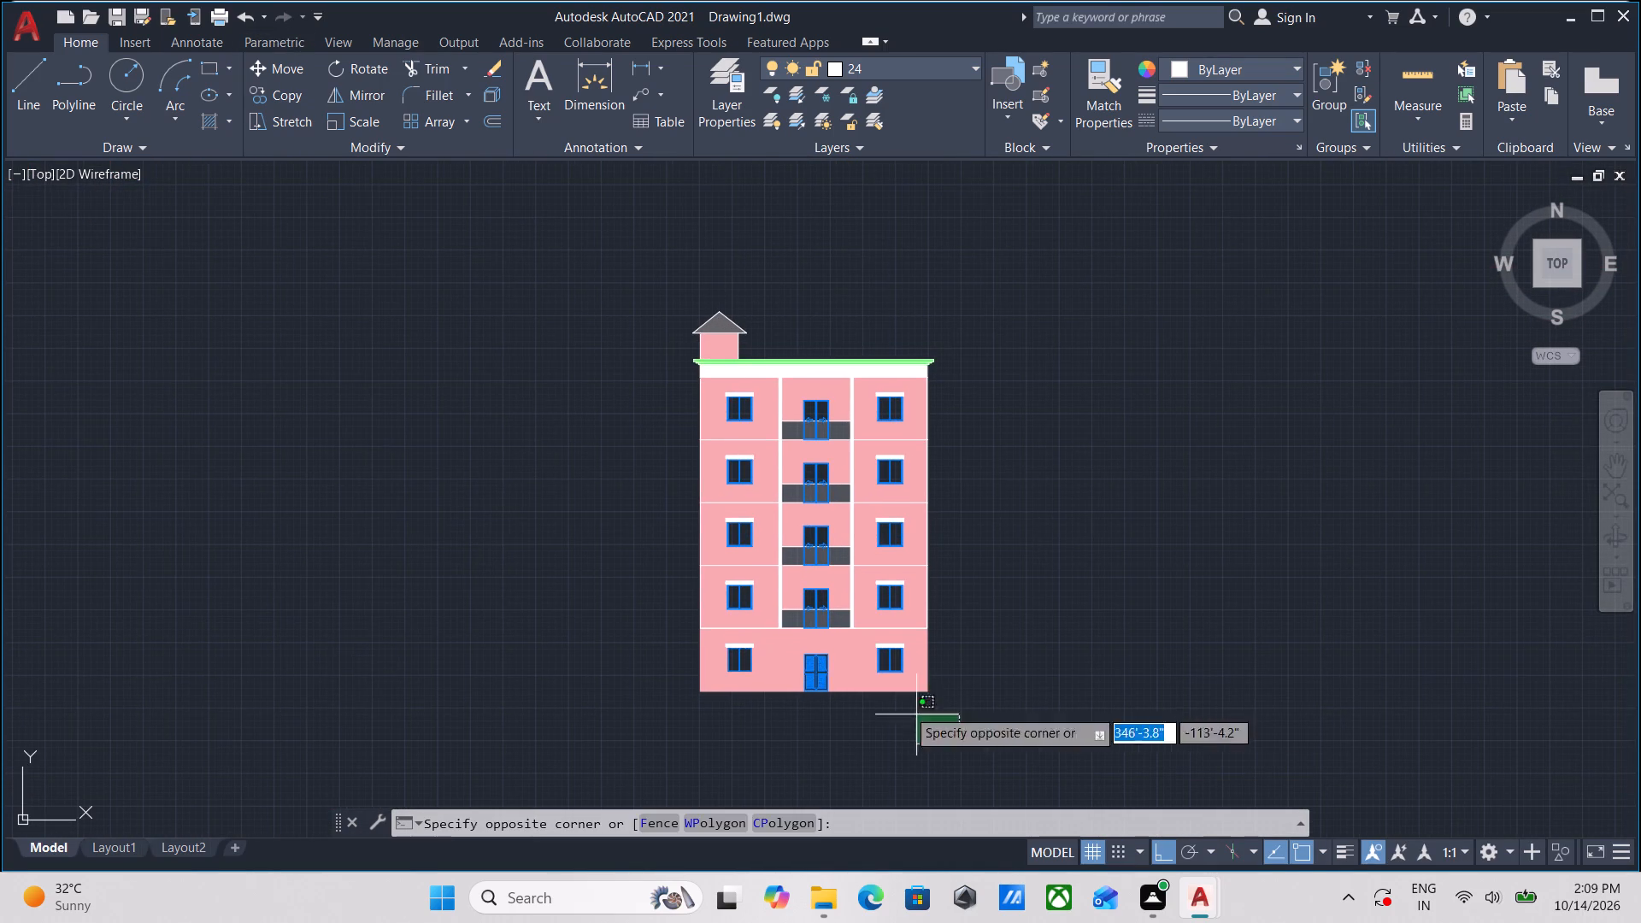
{"action": "middle_click_drag", "start_coordinate": [483, 333], "coordinate": [406, 399]}
{"action": "left_click", "coordinate": [471, 299]}
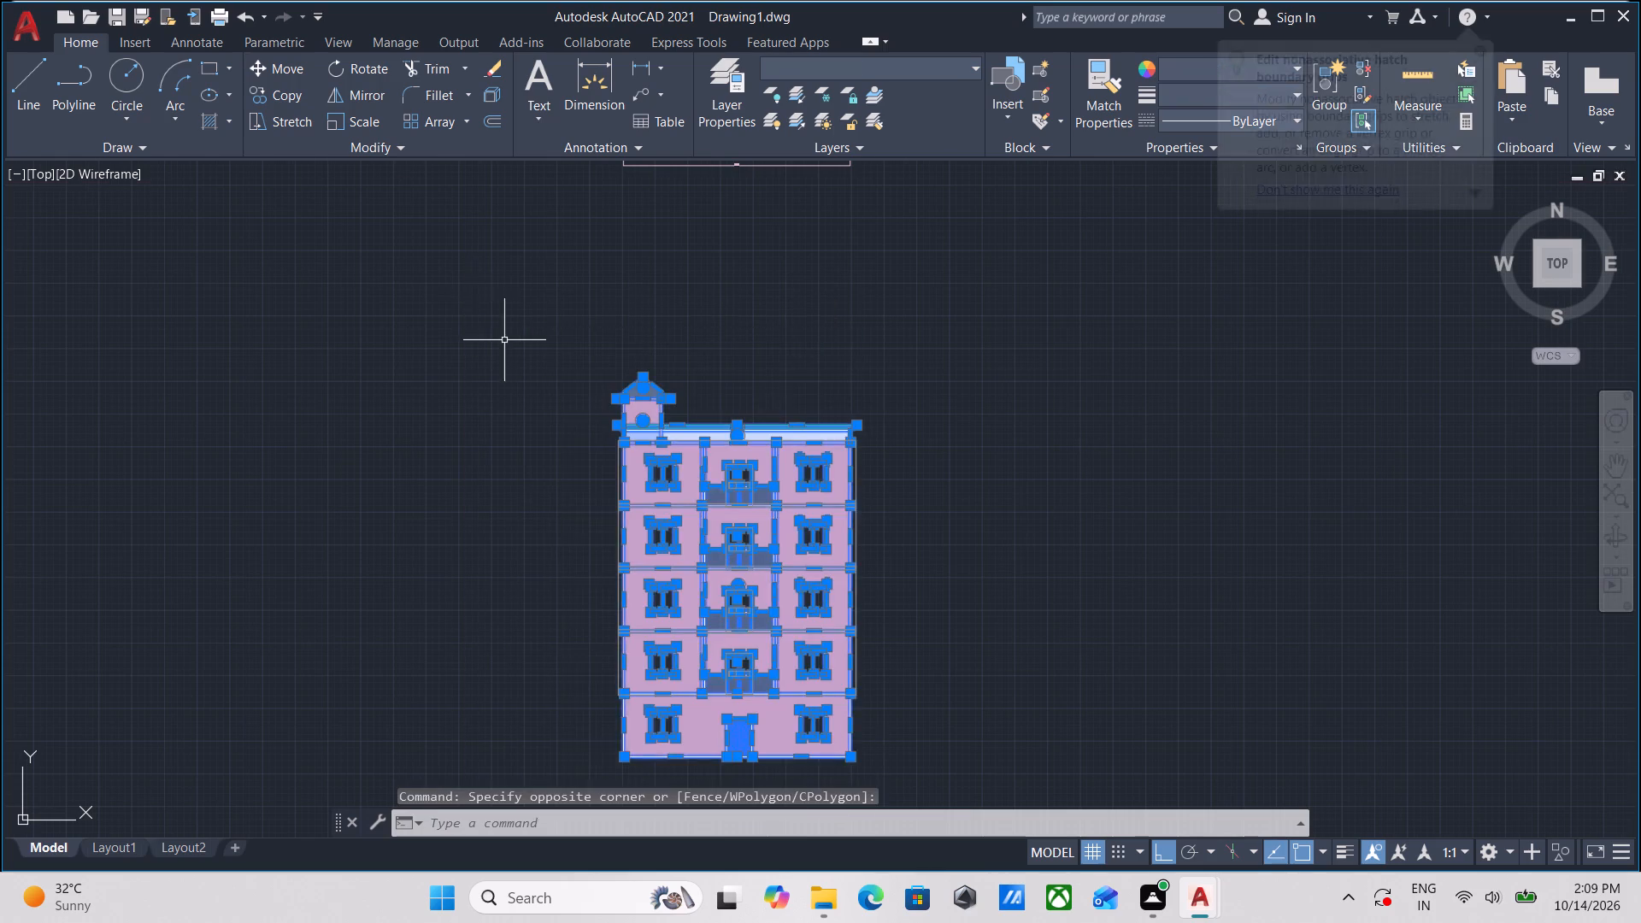
{"action": "scroll", "coordinate": [505, 341], "scroll_direction": "down", "scroll_amount": 1}
{"action": "middle_click_drag", "start_coordinate": [505, 341], "coordinate": [388, 233]}
{"action": "scroll", "coordinate": [415, 320], "scroll_direction": "up", "scroll_amount": 2}
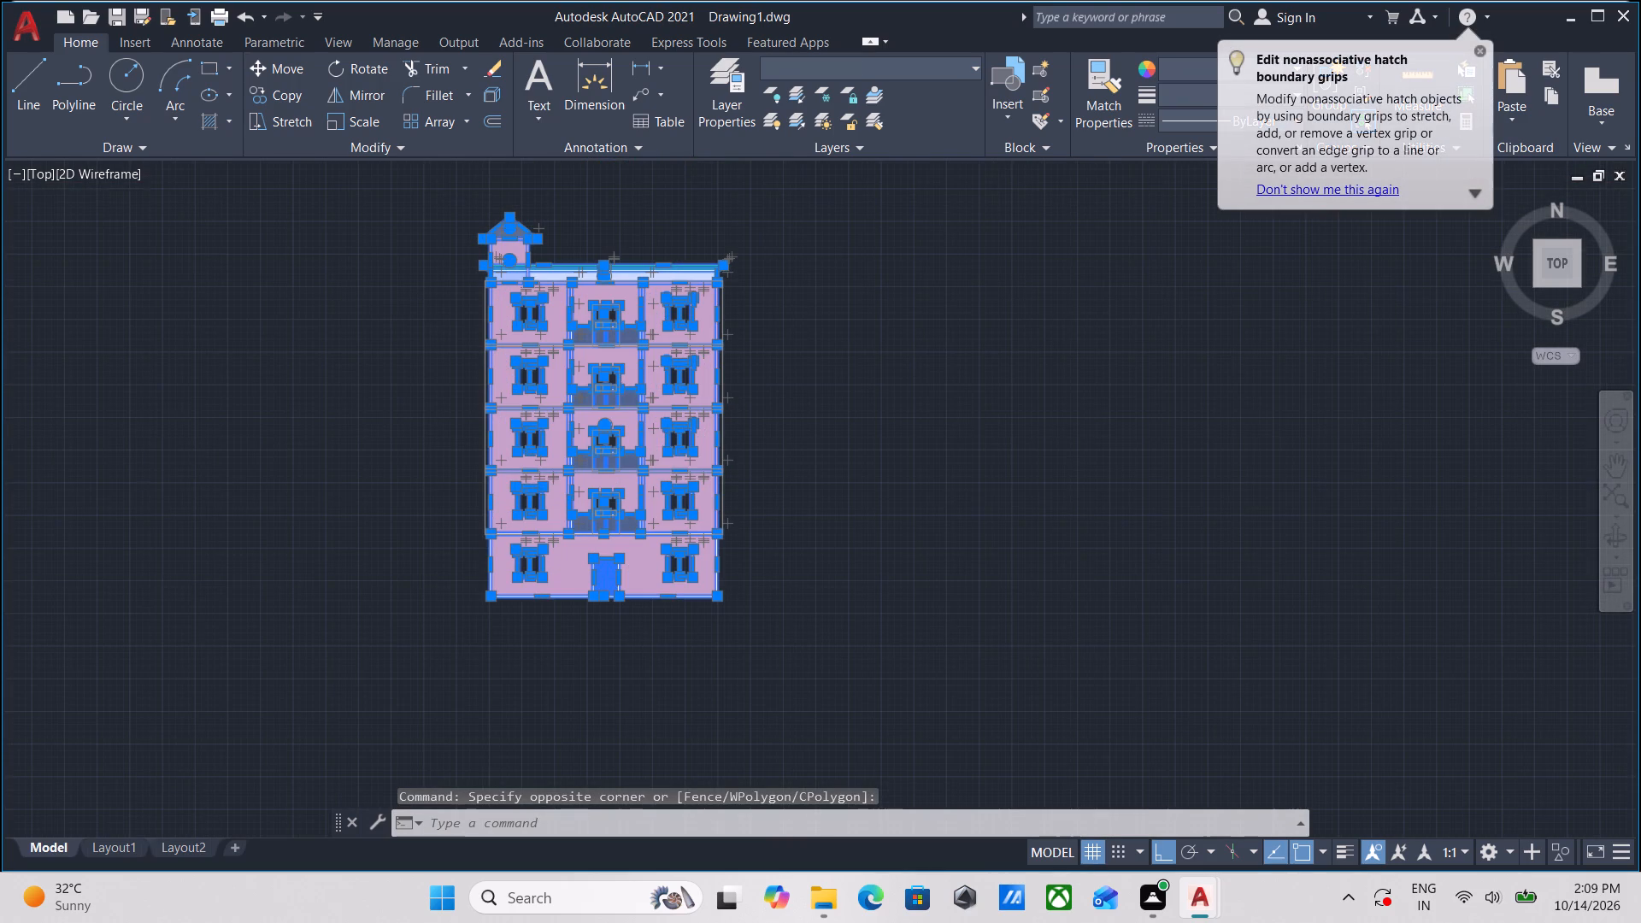
{"action": "scroll", "coordinate": [416, 327], "scroll_direction": "down", "scroll_amount": 2}
{"action": "scroll", "coordinate": [421, 326], "scroll_direction": "up", "scroll_amount": 2}
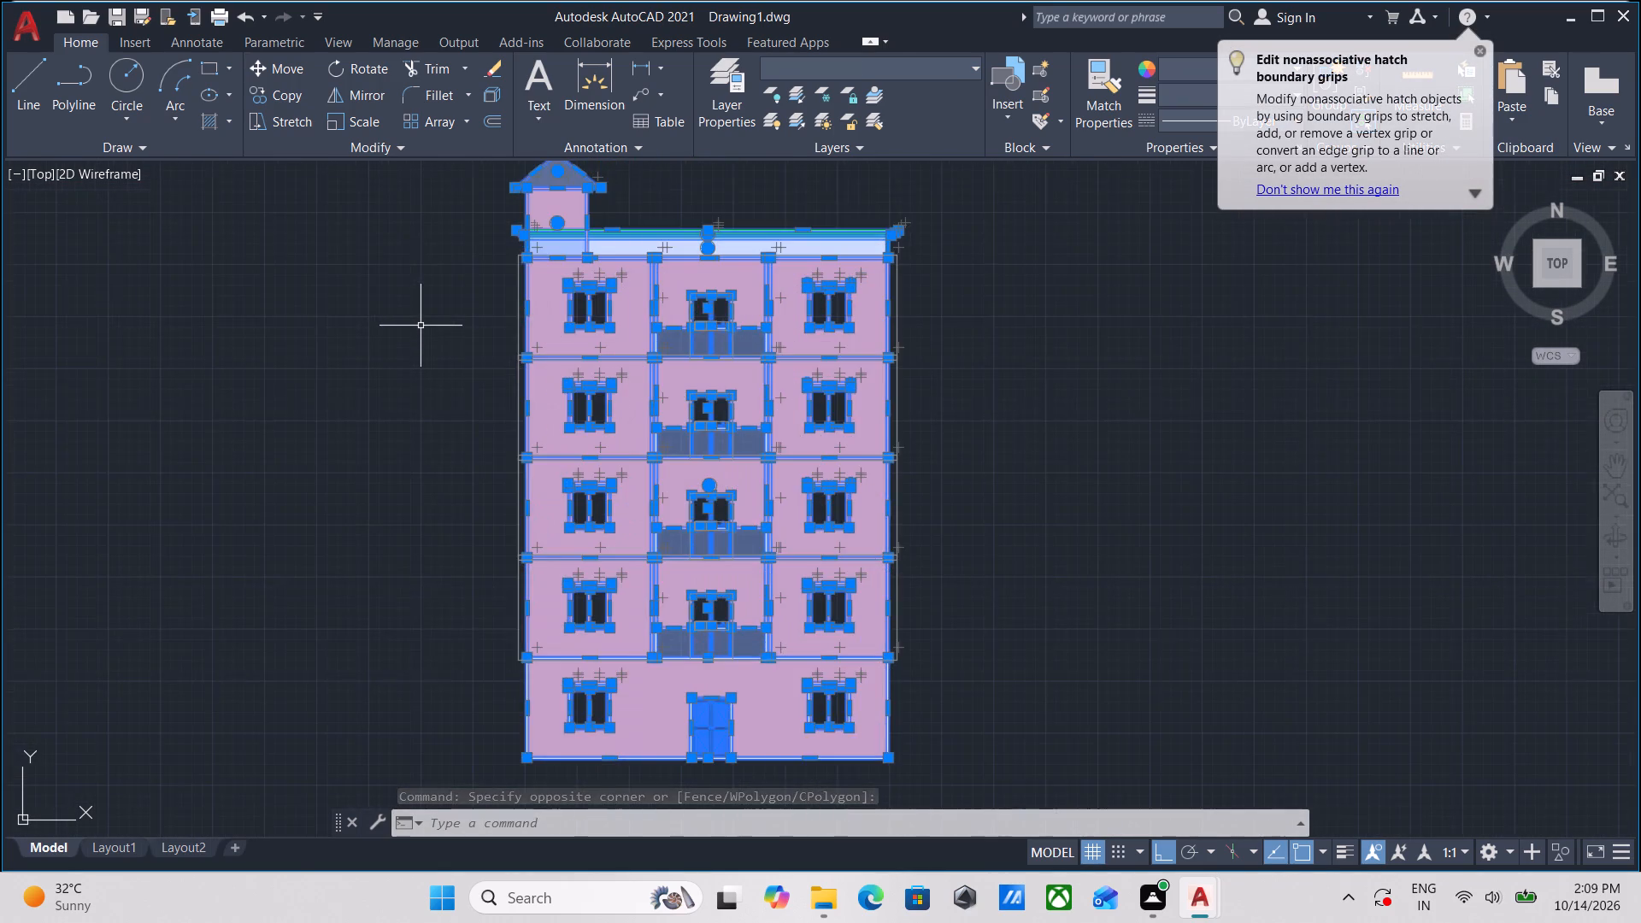
{"action": "scroll", "coordinate": [416, 326], "scroll_direction": "down", "scroll_amount": 2}
{"action": "scroll", "coordinate": [310, 320], "scroll_direction": "down", "scroll_amount": 1}
{"action": "middle_click_drag", "start_coordinate": [310, 320], "coordinate": [662, 477]}
{"action": "scroll", "coordinate": [453, 410], "scroll_direction": "down", "scroll_amount": 1}
{"action": "middle_click_drag", "start_coordinate": [453, 410], "coordinate": [503, 623]}
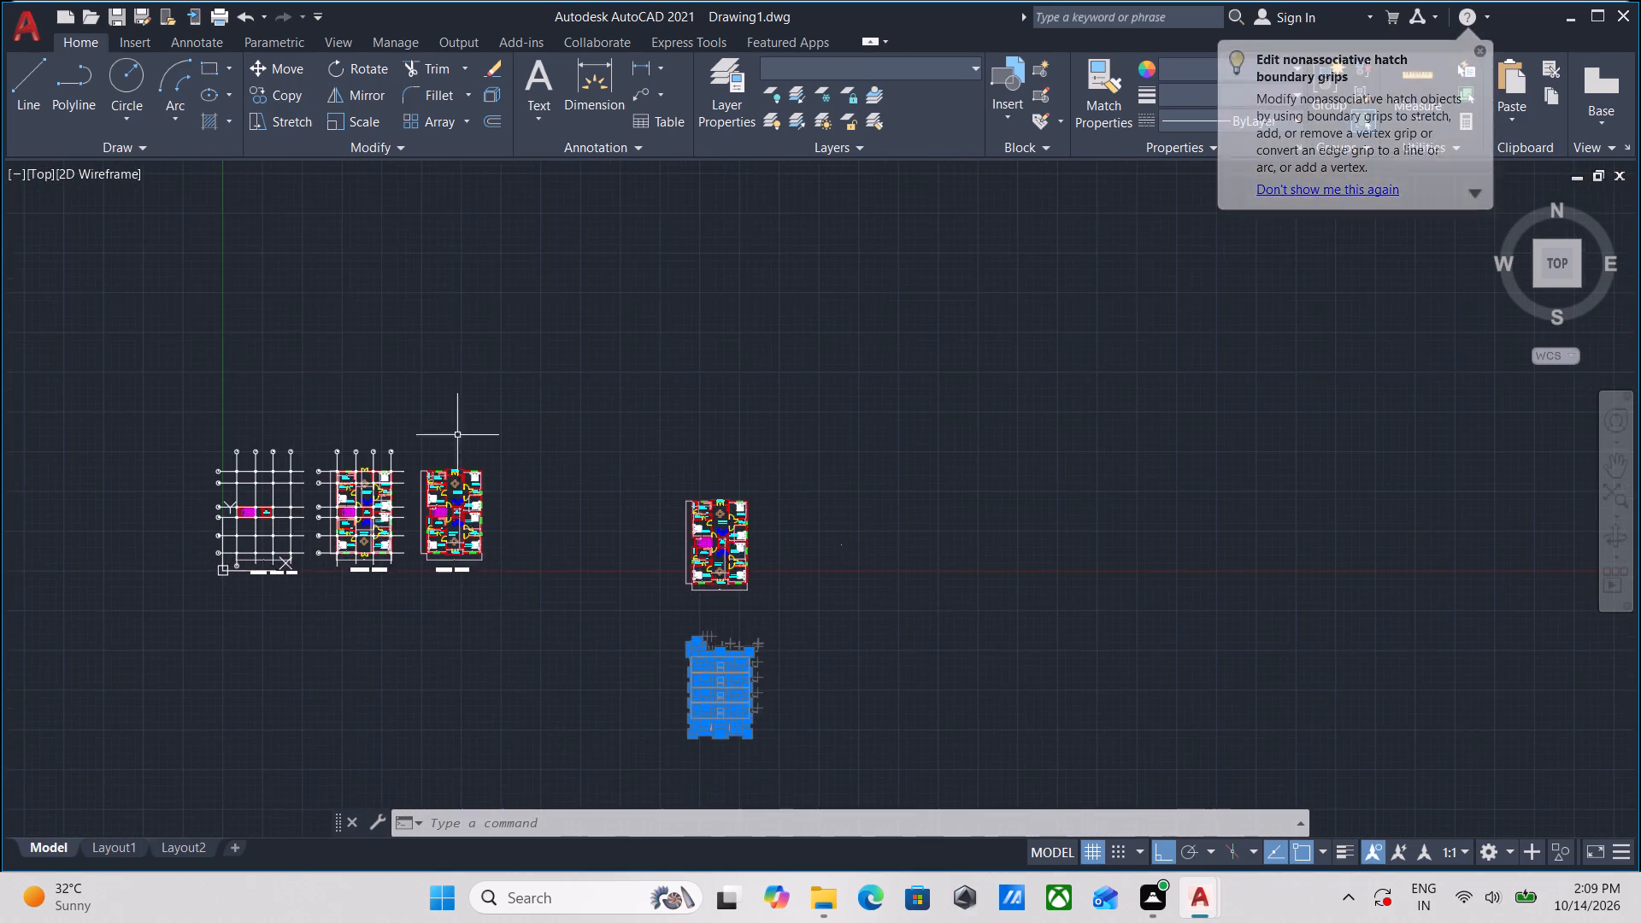
{"action": "scroll", "coordinate": [444, 409], "scroll_direction": "up", "scroll_amount": 2}
{"action": "scroll", "coordinate": [505, 505], "scroll_direction": "up", "scroll_amount": 1}
{"action": "middle_click_drag", "start_coordinate": [505, 505], "coordinate": [554, 378]}
{"action": "scroll", "coordinate": [615, 392], "scroll_direction": "down", "scroll_amount": 1}
{"action": "middle_click_drag", "start_coordinate": [616, 381], "coordinate": [622, 273]}
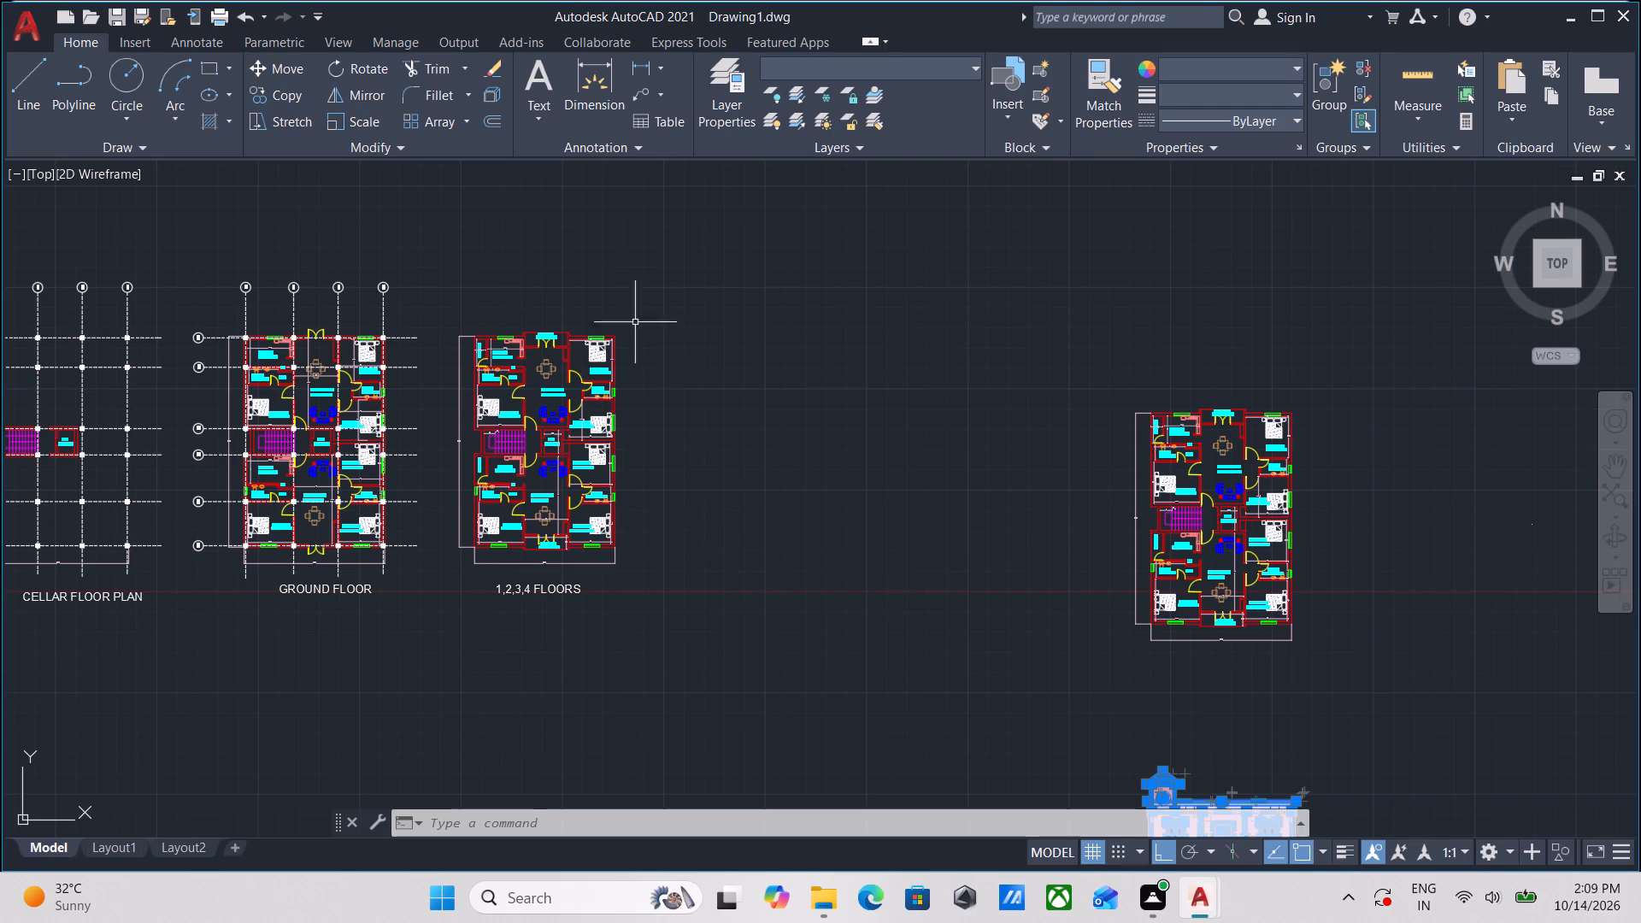
{"action": "middle_click_drag", "start_coordinate": [693, 480], "coordinate": [528, 220]}
{"action": "middle_click_drag", "start_coordinate": [695, 525], "coordinate": [504, 308]}
{"action": "scroll", "coordinate": [717, 470], "scroll_direction": "up", "scroll_amount": 2}
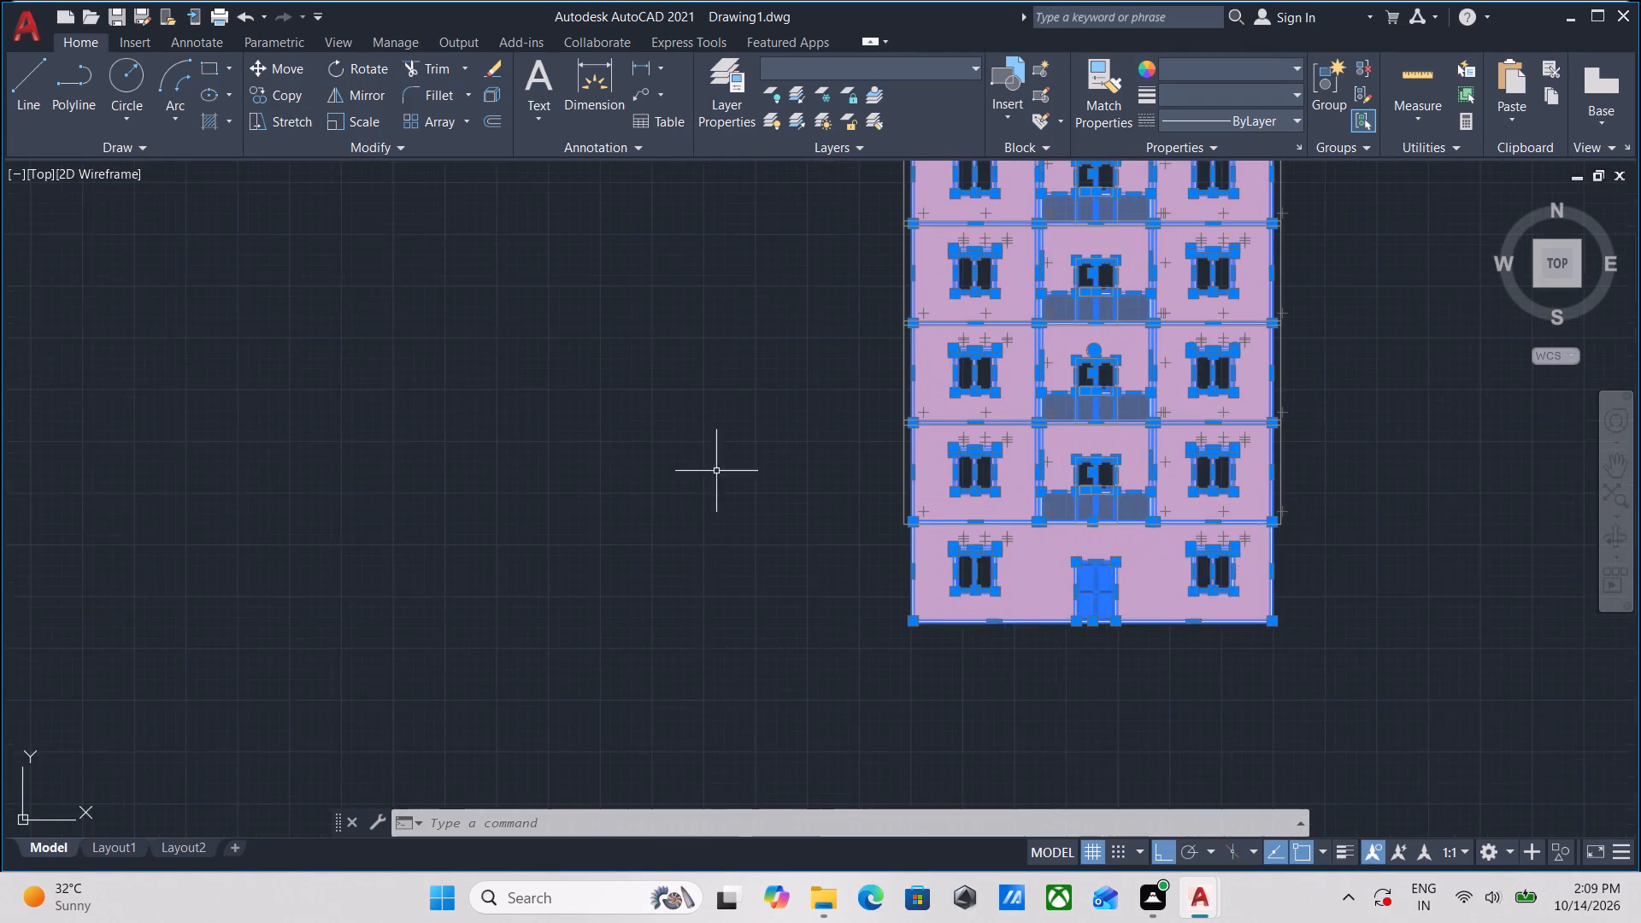
{"action": "middle_click_drag", "start_coordinate": [705, 467], "coordinate": [553, 464]}
{"action": "key", "text": "d"}
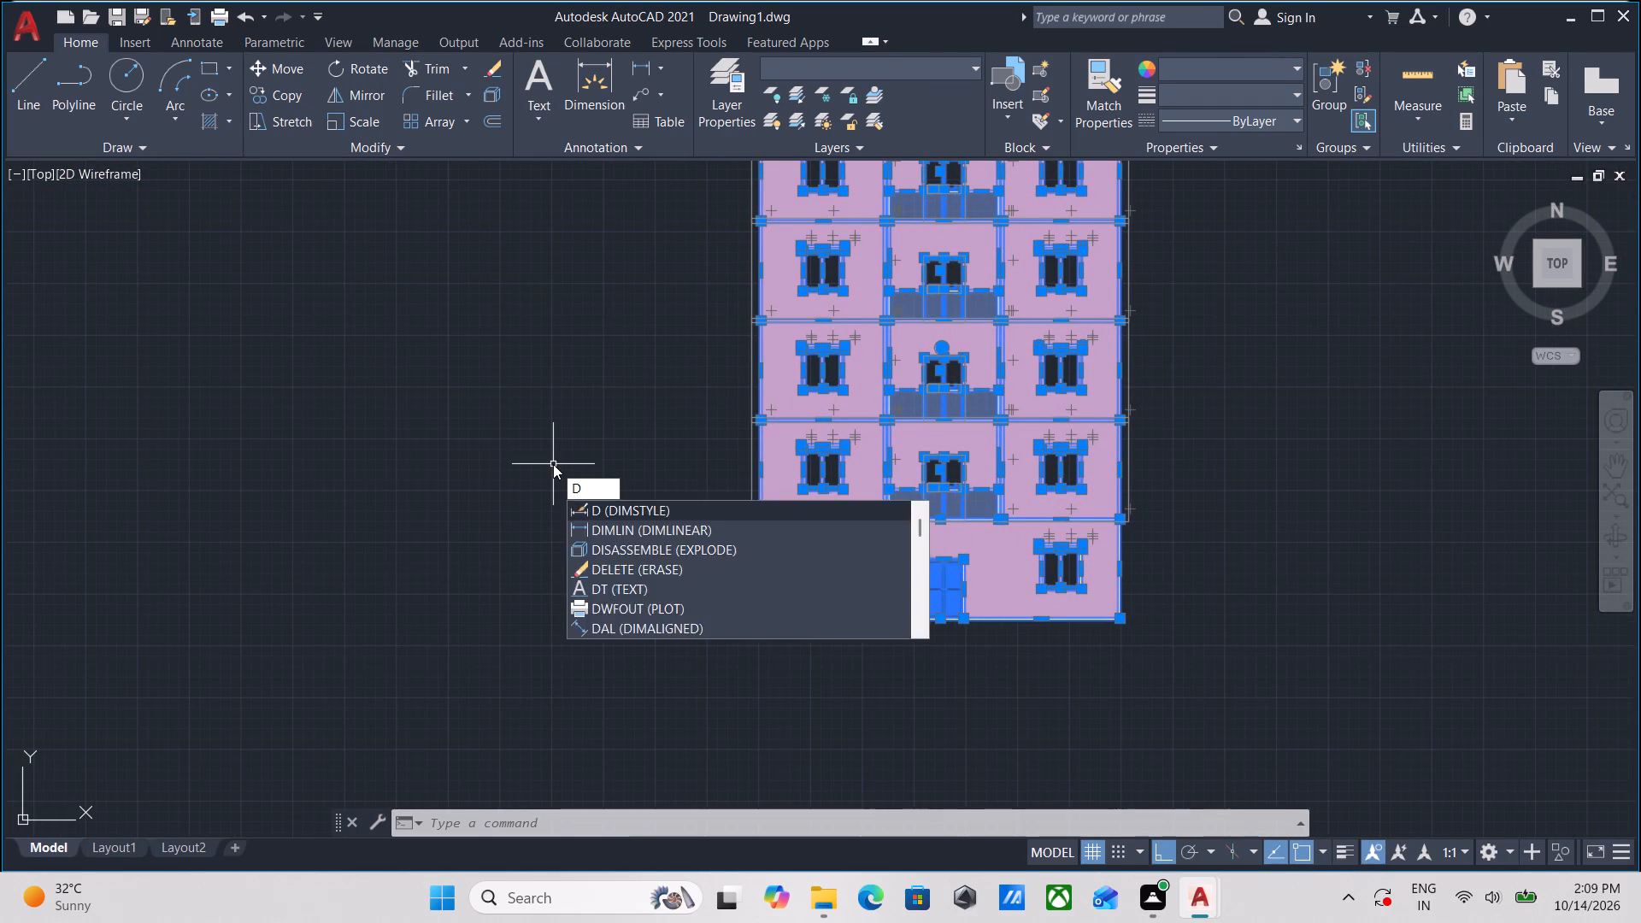
{"action": "key", "text": "BackSpace"}
{"action": "key", "text": "g"}
{"action": "key", "text": "Return"}
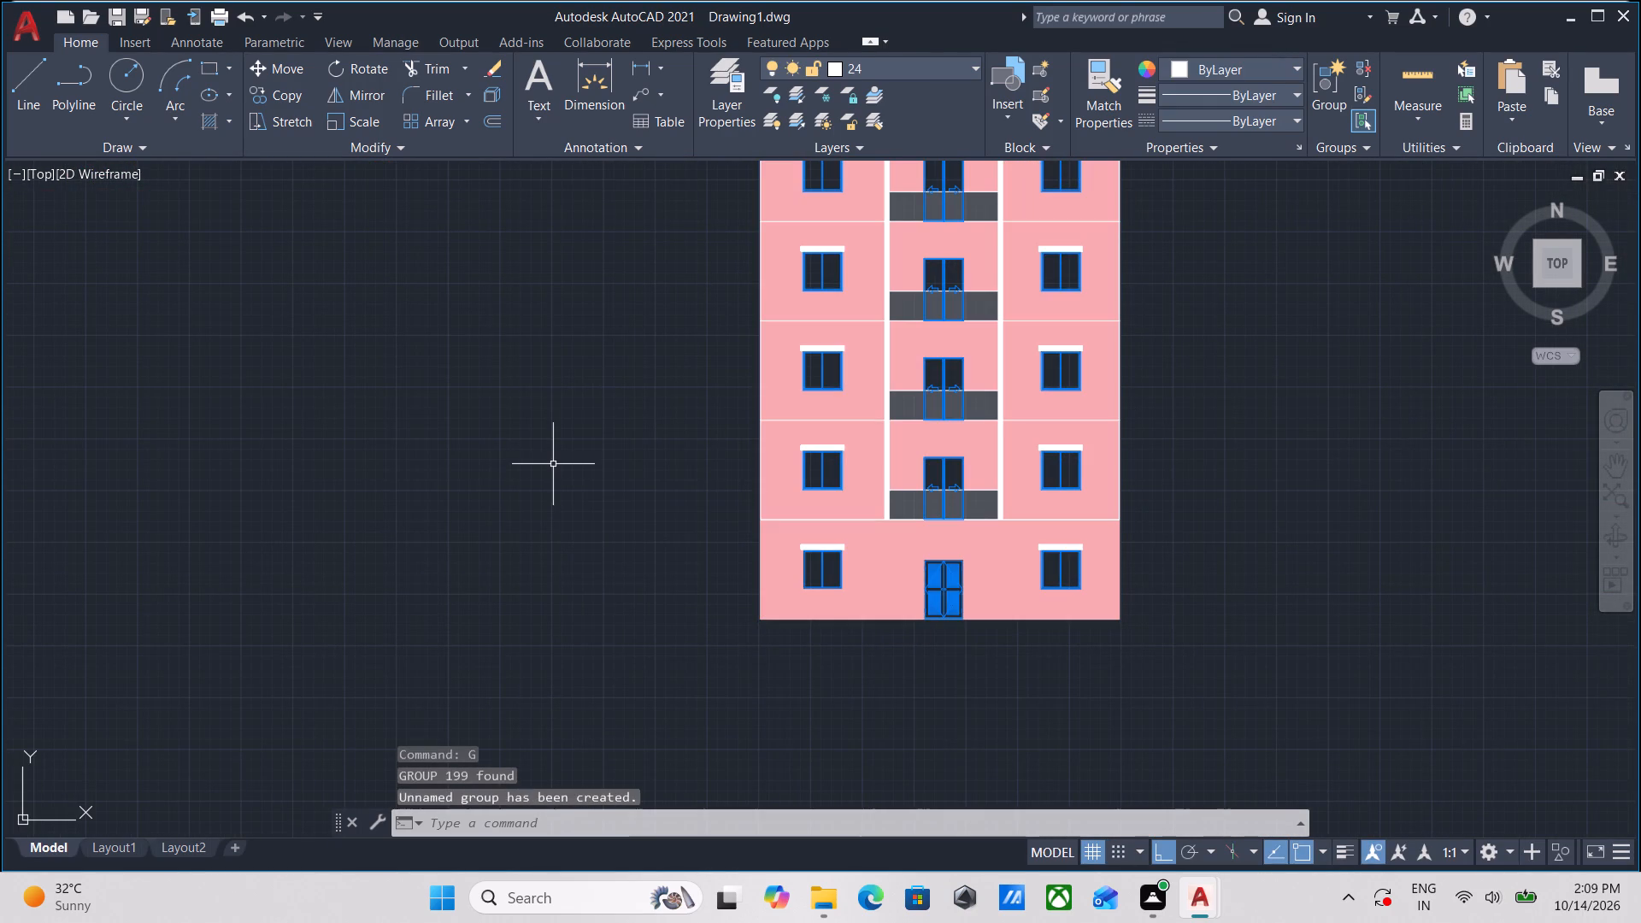
Mirror the grouped elevation about a vertical line through its bottom east corner, keeping the source objects.
{"action": "scroll", "coordinate": [727, 626], "scroll_direction": "down", "scroll_amount": 1}
{"action": "middle_click_drag", "start_coordinate": [727, 626], "coordinate": [555, 612]}
{"action": "scroll", "coordinate": [556, 610], "scroll_direction": "down", "scroll_amount": 1}
{"action": "left_click", "coordinate": [753, 677]}
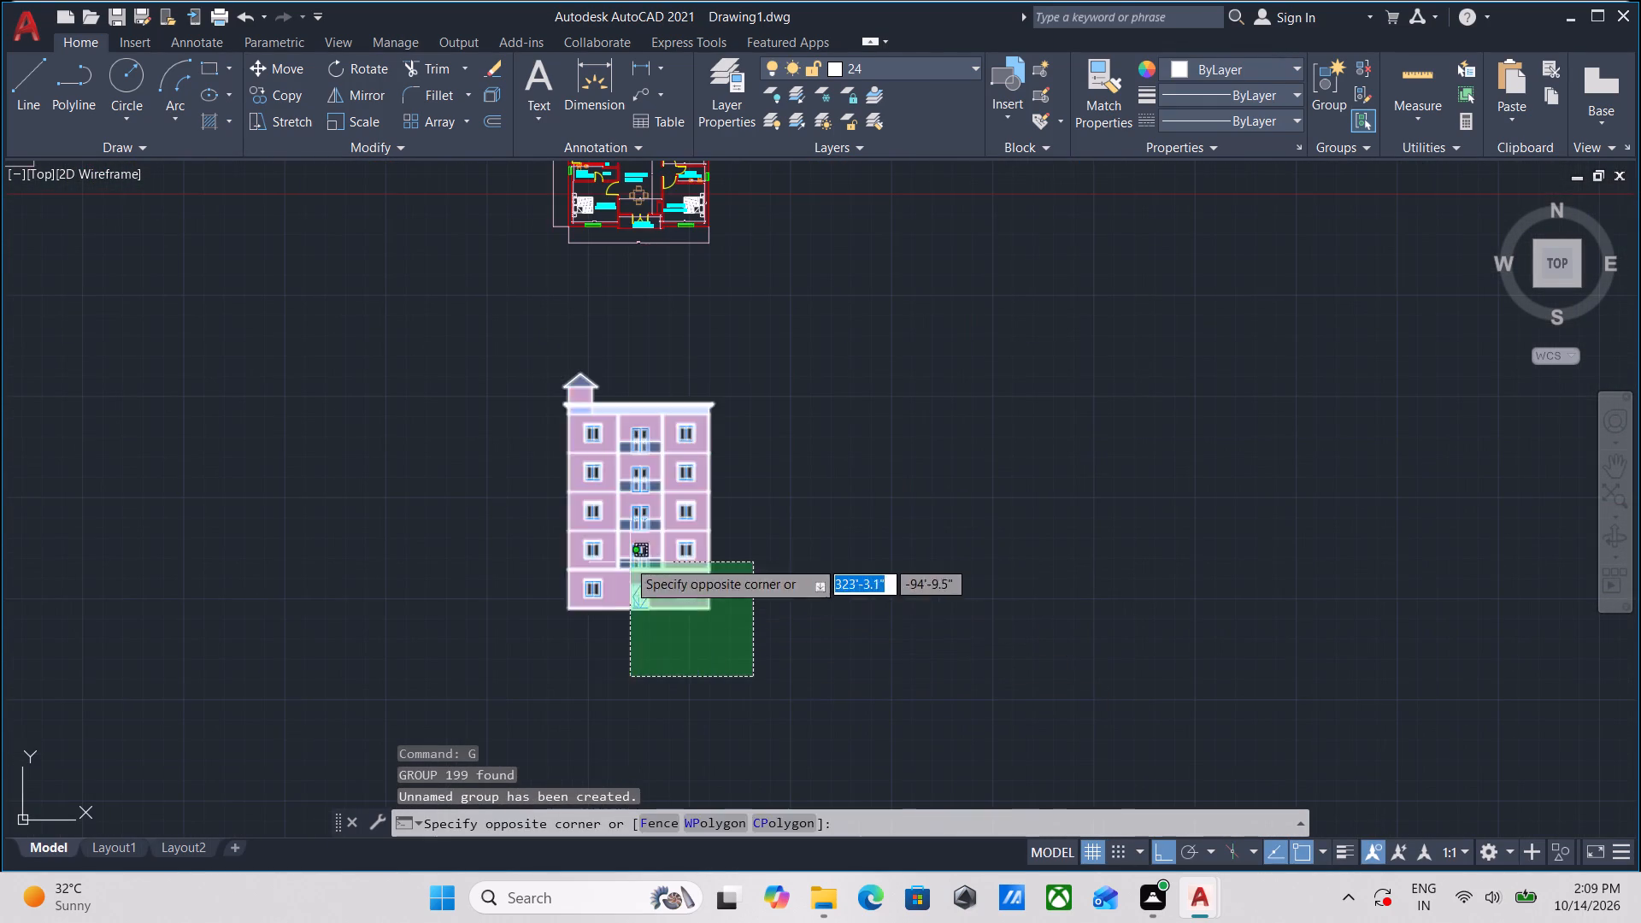
{"action": "left_click", "coordinate": [622, 552]}
{"action": "scroll", "coordinate": [639, 632], "scroll_direction": "up", "scroll_amount": 2}
{"action": "middle_click_drag", "start_coordinate": [644, 626], "coordinate": [603, 677]}
{"action": "scroll", "coordinate": [688, 656], "scroll_direction": "down", "scroll_amount": 1}
{"action": "middle_click_drag", "start_coordinate": [688, 656], "coordinate": [615, 679]}
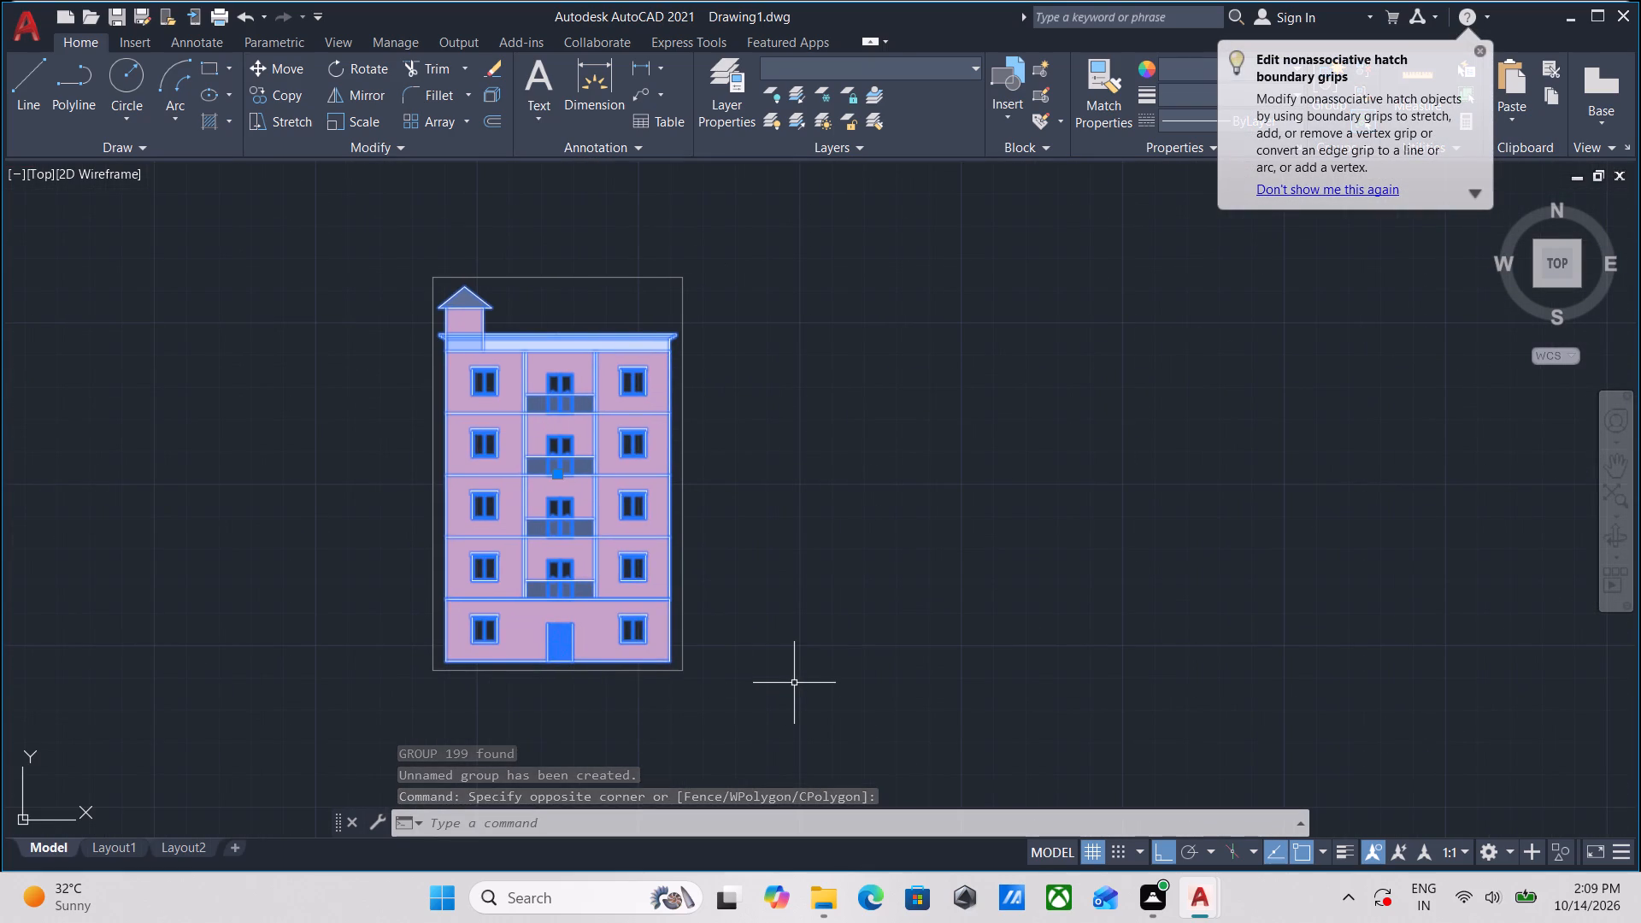
{"action": "type", "text": "MI"}
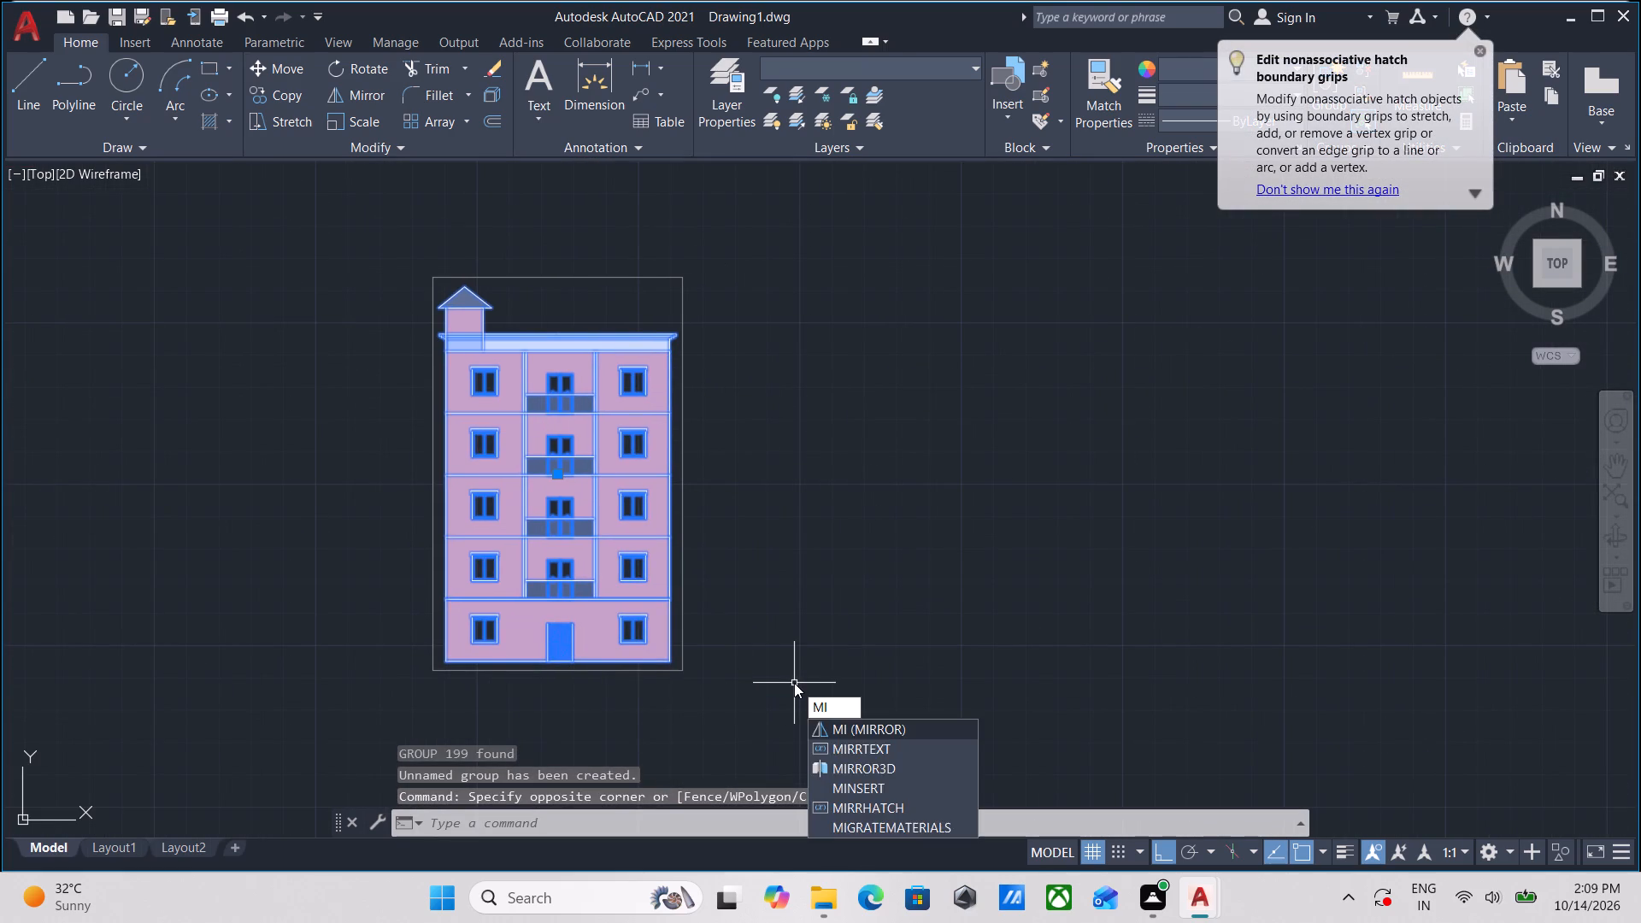
{"action": "key", "text": "Return"}
{"action": "scroll", "coordinate": [701, 688], "scroll_direction": "up", "scroll_amount": 2}
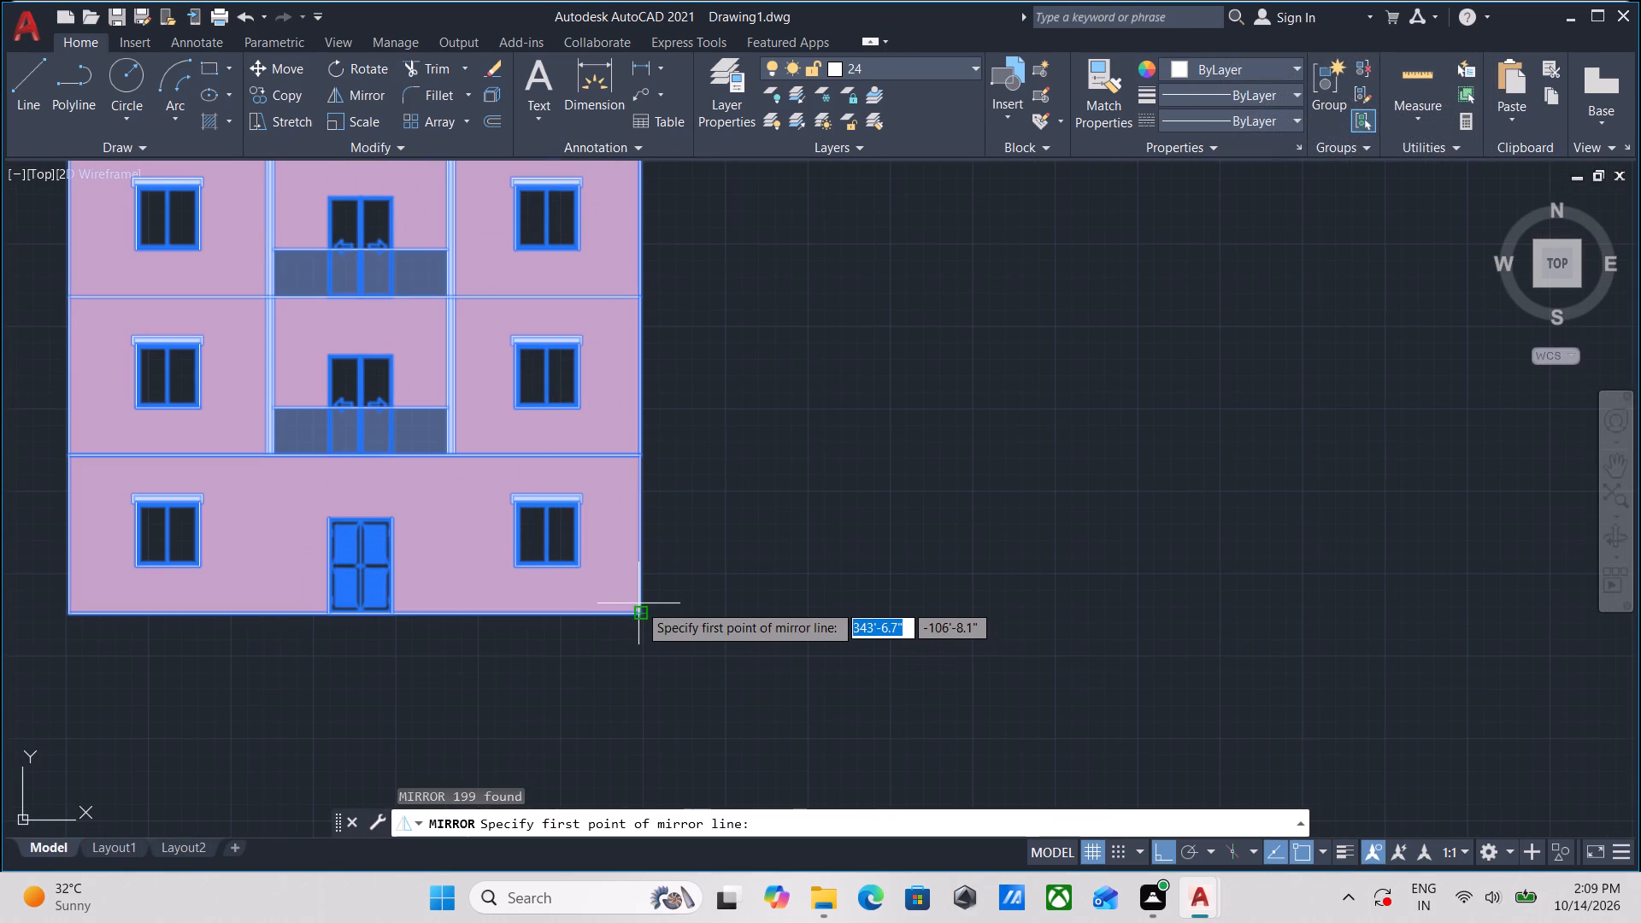
{"action": "left_click", "coordinate": [638, 618]}
{"action": "left_click", "coordinate": [646, 708]}
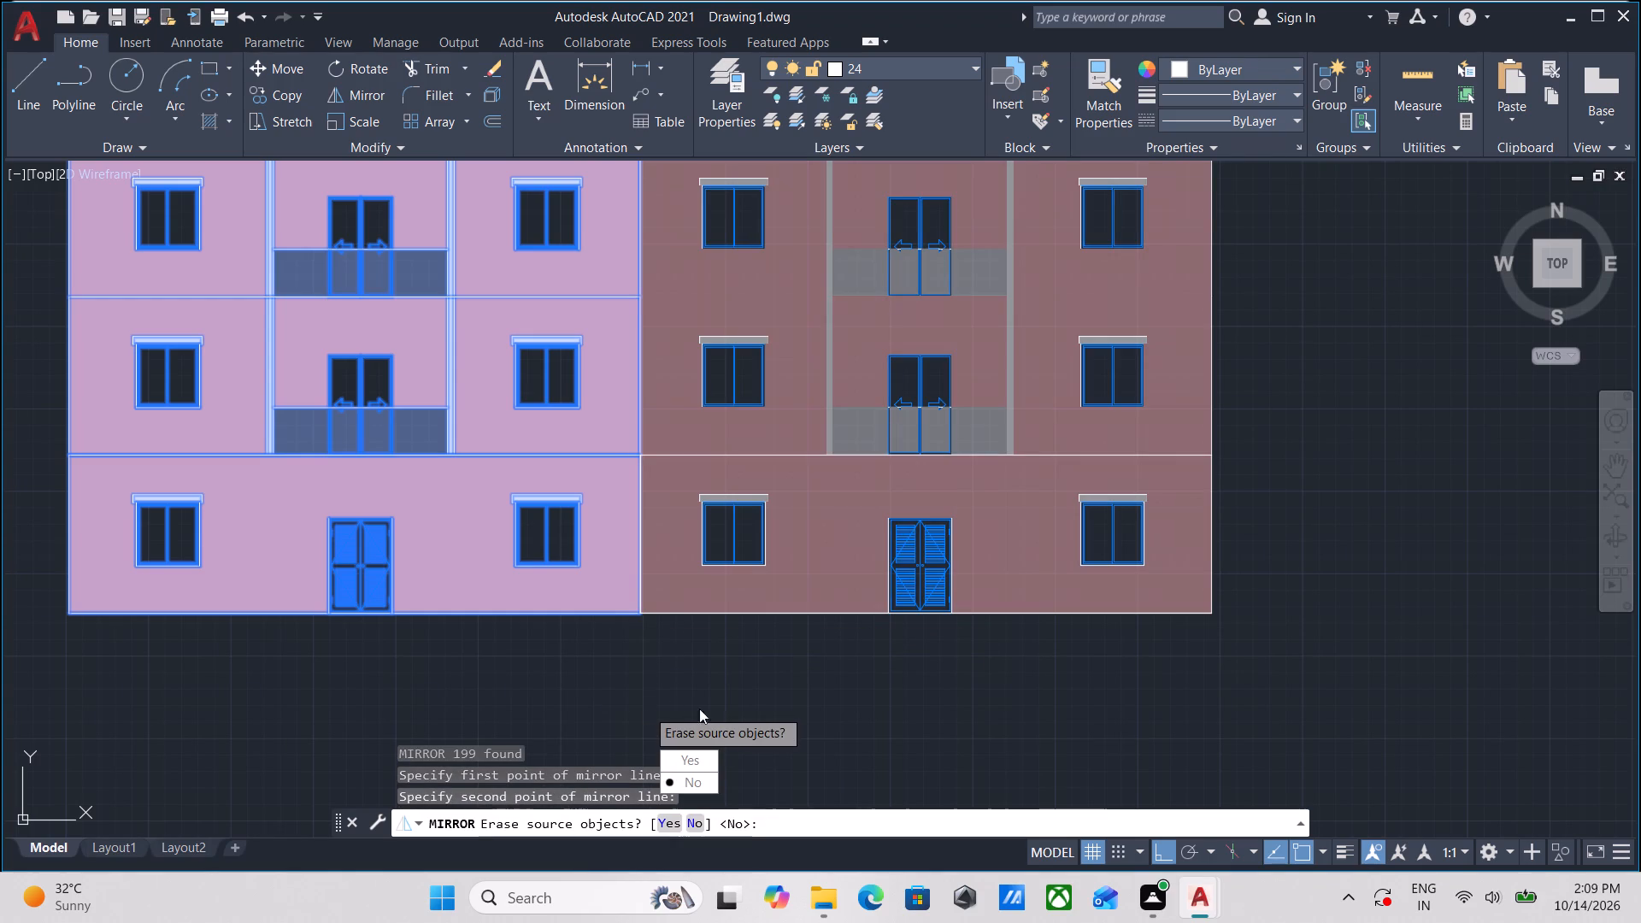
{"action": "left_click_drag", "start_coordinate": [695, 785], "coordinate": [646, 708]}
Move the mirrored elevation horizontally to the east, leaving a wide gap from the original.
{"action": "scroll", "coordinate": [743, 630], "scroll_direction": "down", "scroll_amount": 2}
{"action": "middle_click_drag", "start_coordinate": [743, 630], "coordinate": [687, 661]}
{"action": "left_click_drag", "start_coordinate": [844, 704], "coordinate": [846, 693]}
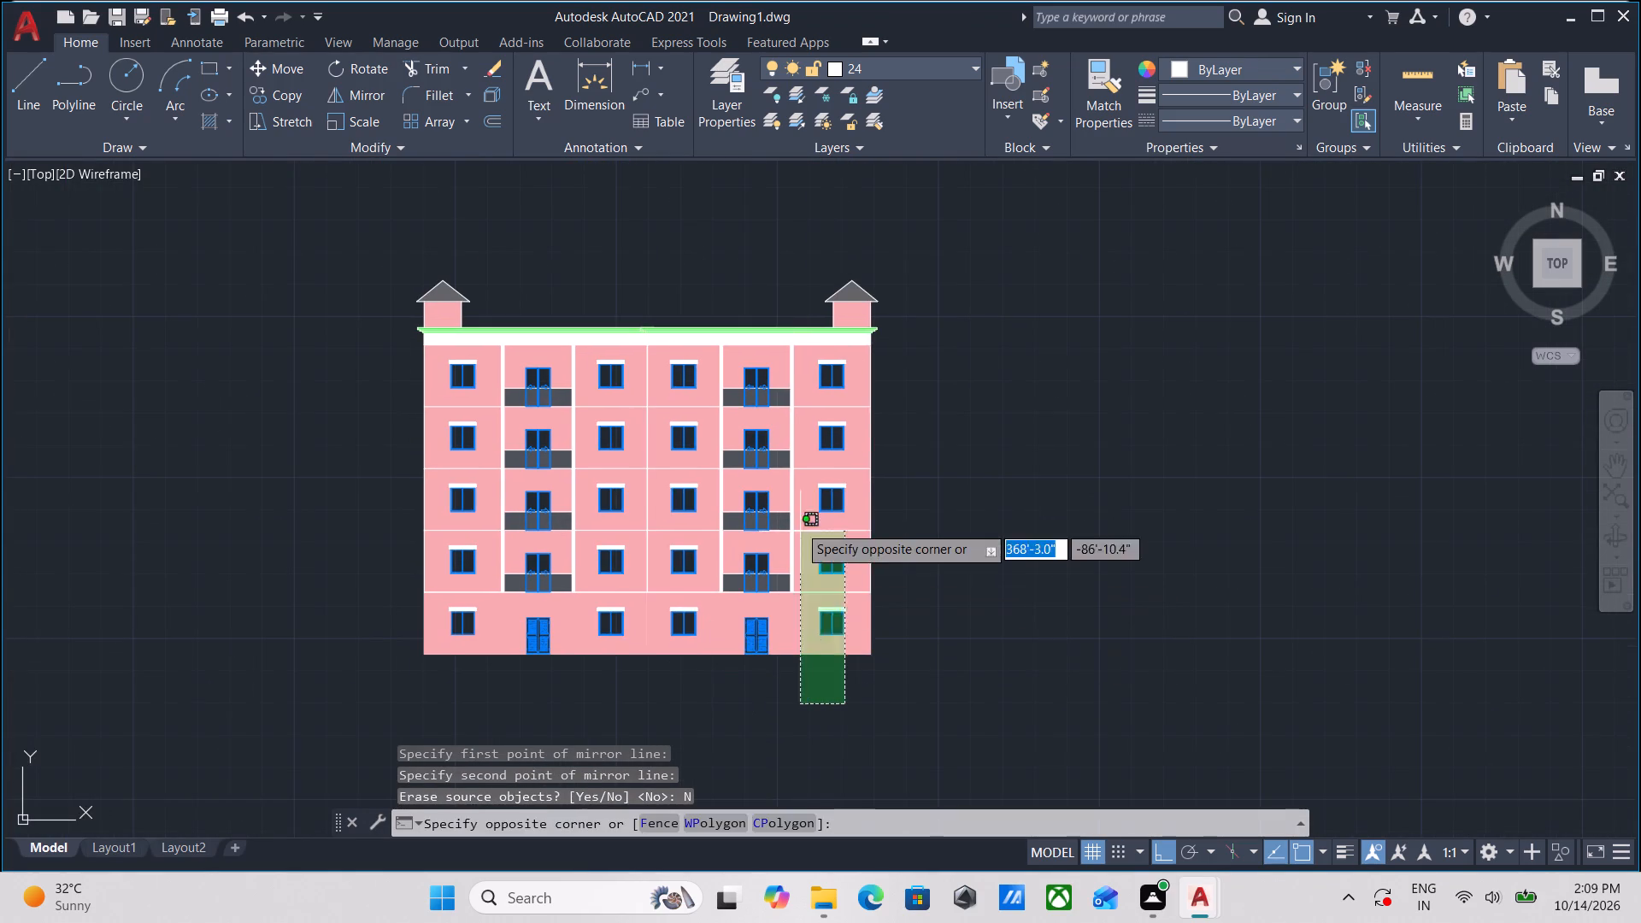
{"action": "left_click", "coordinate": [787, 505]}
{"action": "key", "text": "m"}
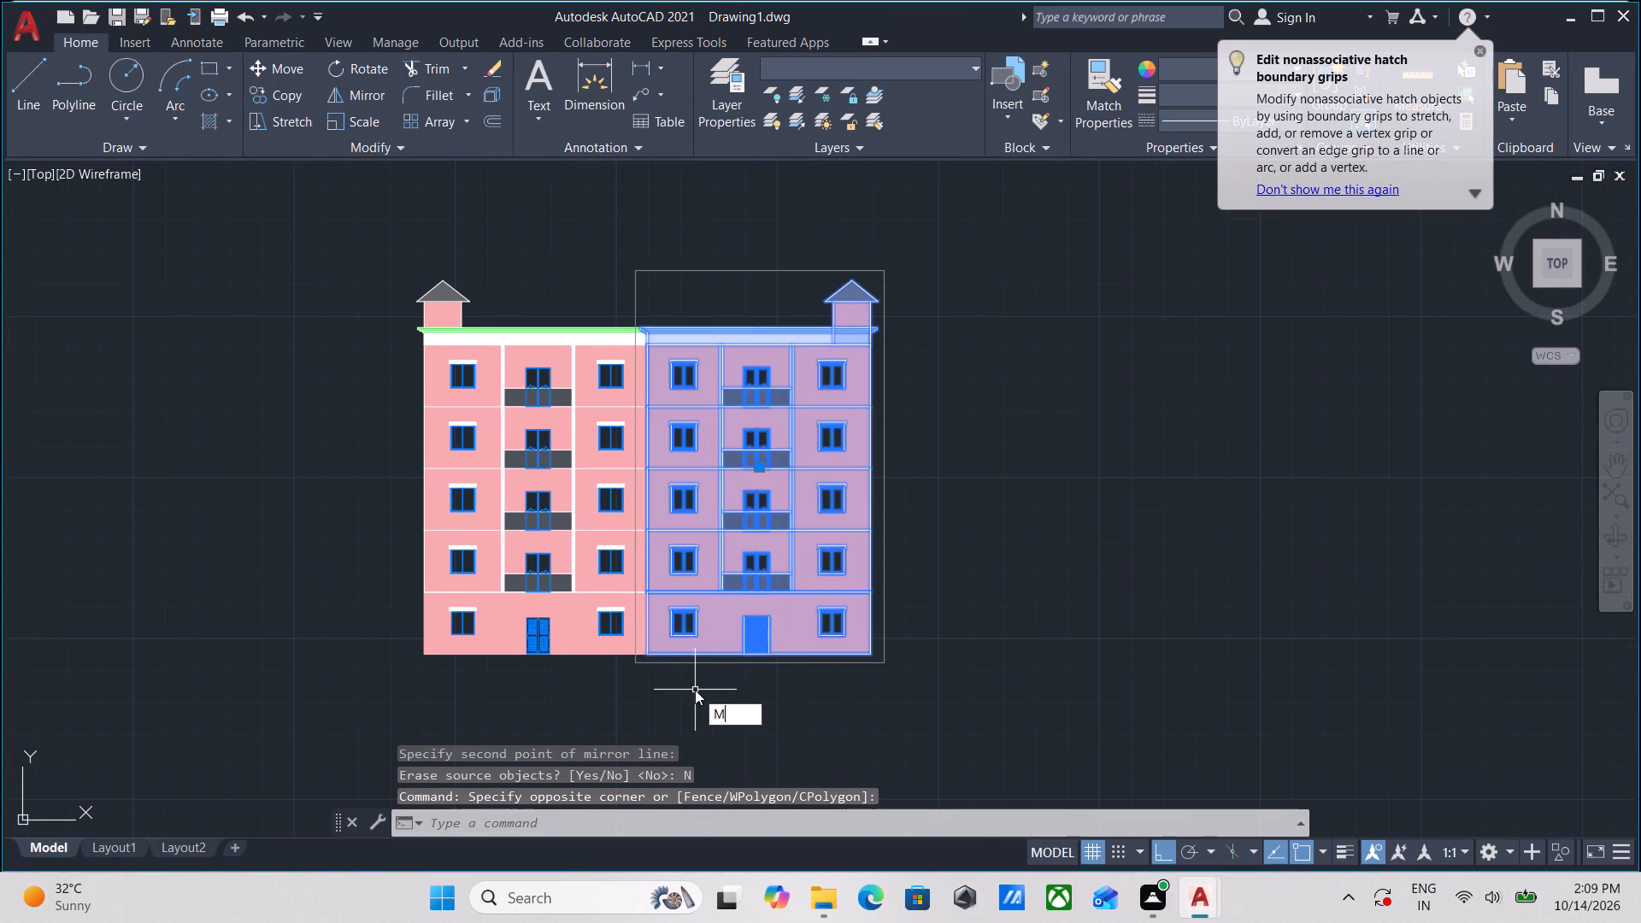
{"action": "key", "text": "Return"}
{"action": "scroll", "coordinate": [654, 710], "scroll_direction": "up", "scroll_amount": 2}
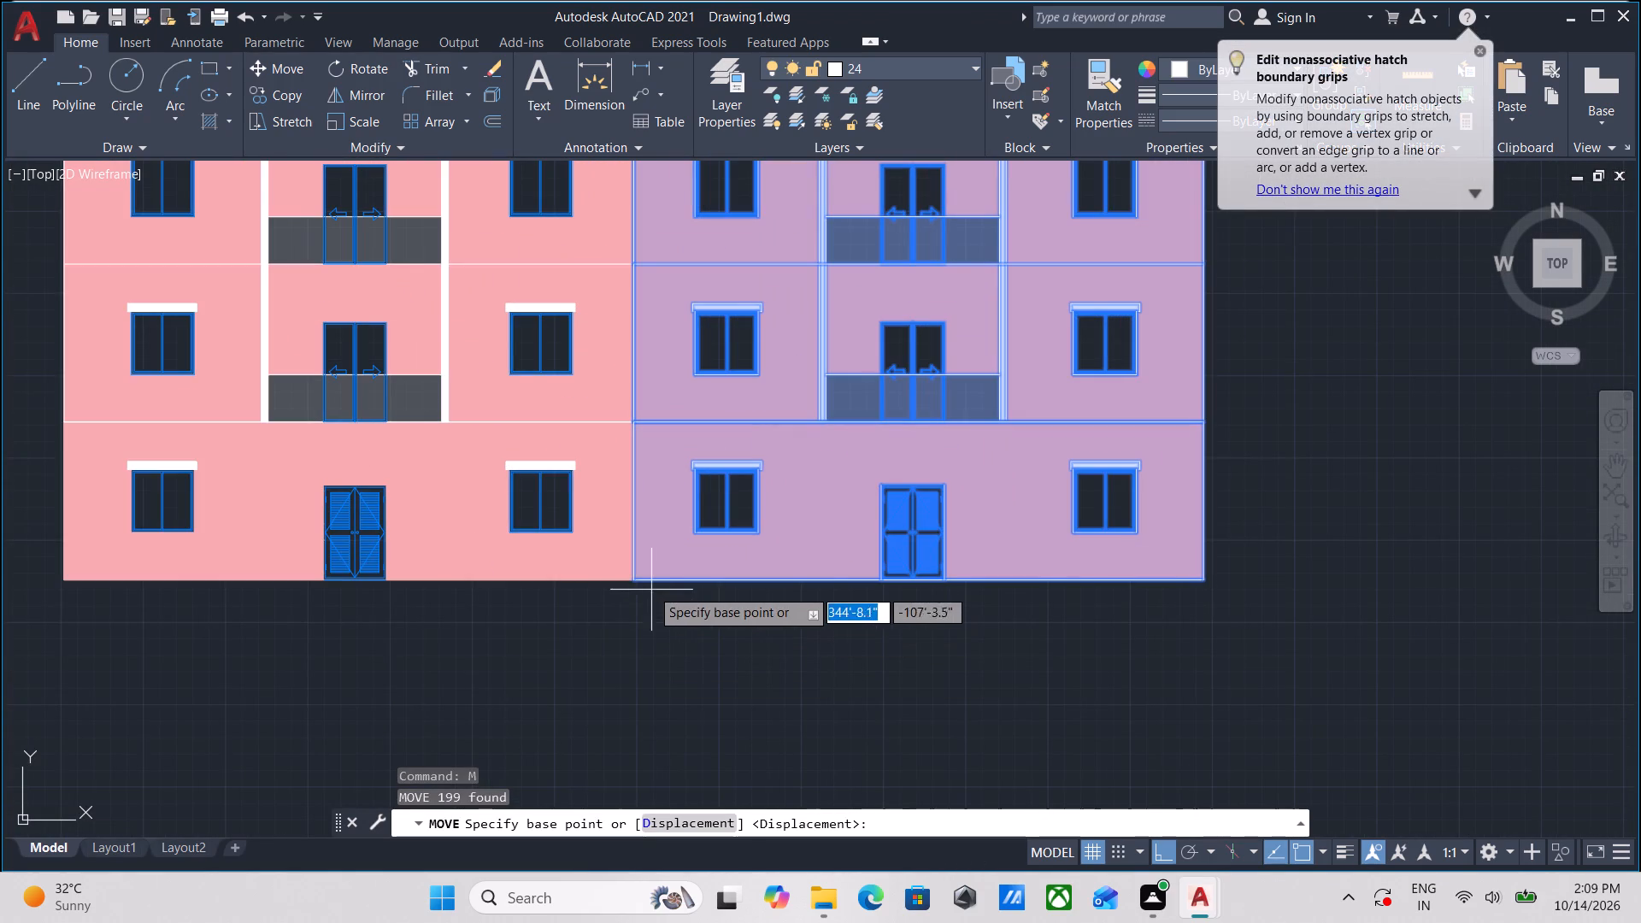
{"action": "left_click", "coordinate": [634, 573]}
{"action": "middle_click_drag", "start_coordinate": [991, 576], "coordinate": [641, 601]}
{"action": "scroll", "coordinate": [839, 601], "scroll_direction": "down", "scroll_amount": 2}
{"action": "middle_click_drag", "start_coordinate": [862, 603], "coordinate": [744, 612]}
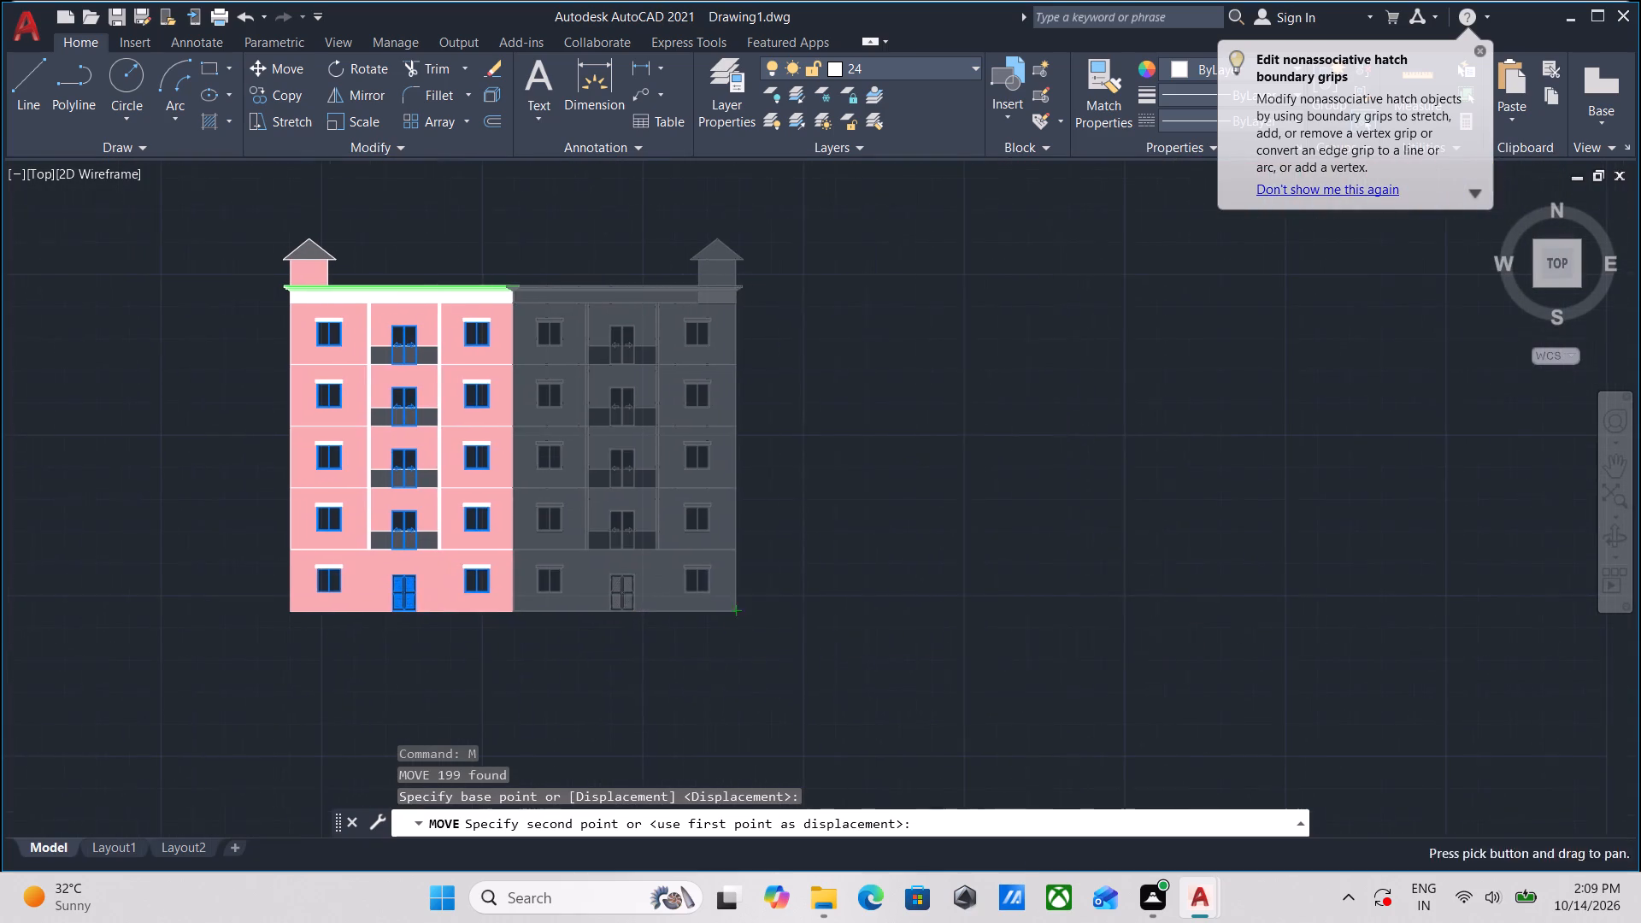
{"action": "left_click", "coordinate": [908, 606]}
Examine the two separated elevations side by side and their placement relative to the floor plans.
{"action": "scroll", "coordinate": [709, 614], "scroll_direction": "down", "scroll_amount": 1}
{"action": "middle_click_drag", "start_coordinate": [709, 614], "coordinate": [832, 544]}
{"action": "scroll", "coordinate": [591, 560], "scroll_direction": "up", "scroll_amount": 1}
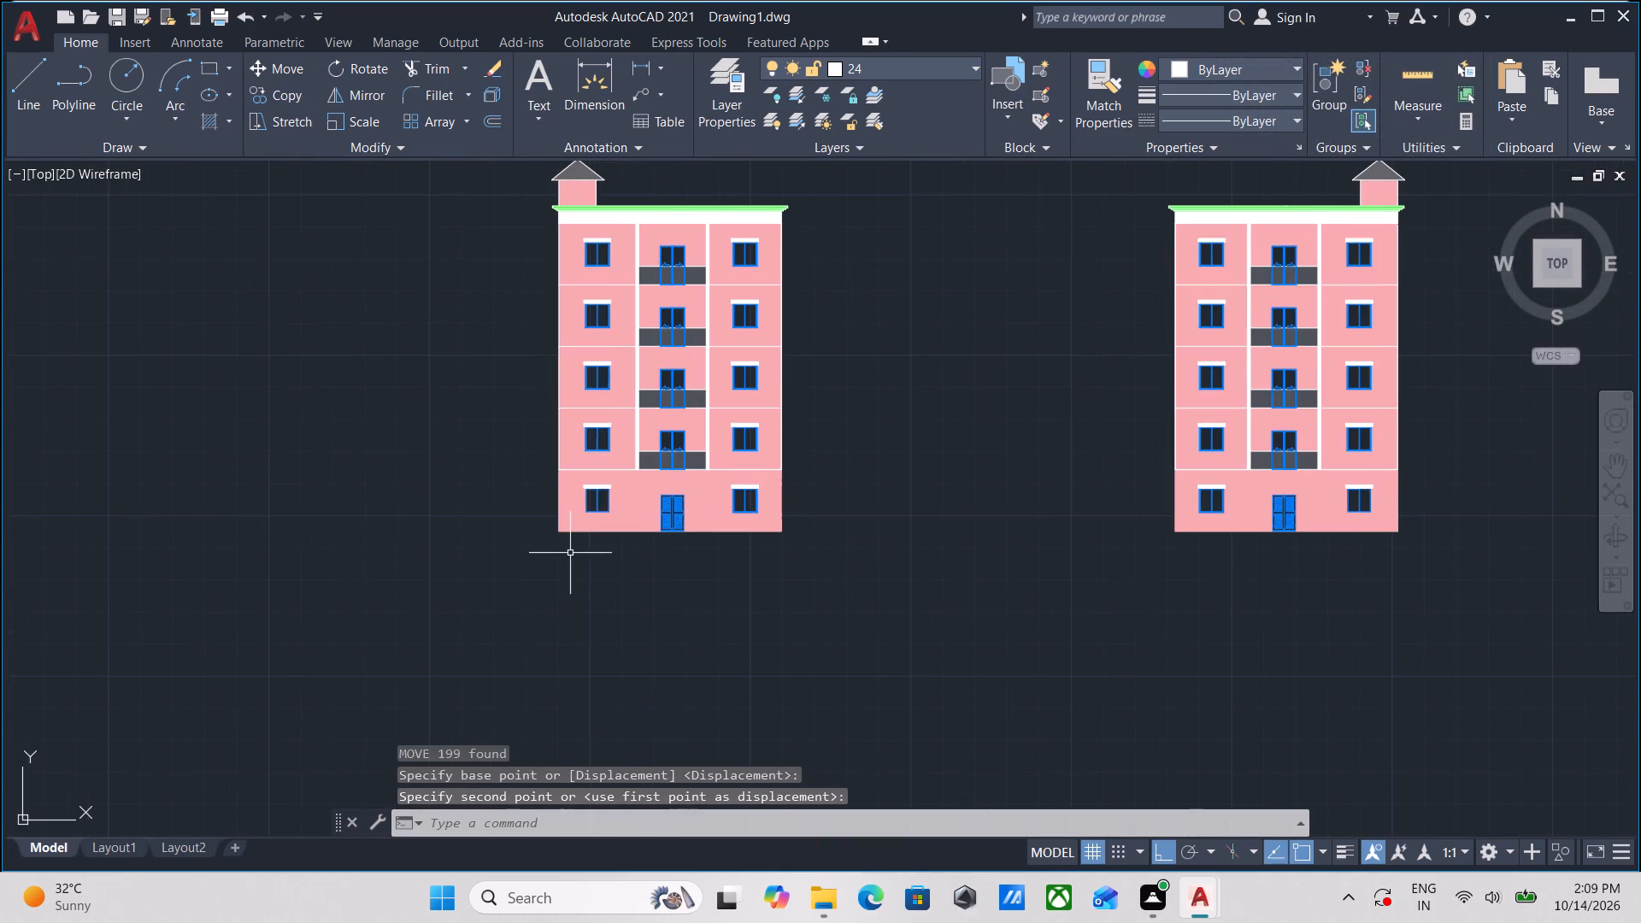
{"action": "middle_click_drag", "start_coordinate": [594, 547], "coordinate": [707, 546]}
{"action": "scroll", "coordinate": [727, 546], "scroll_direction": "down", "scroll_amount": 1}
{"action": "middle_click_drag", "start_coordinate": [738, 551], "coordinate": [762, 583]}
{"action": "scroll", "coordinate": [738, 551], "scroll_direction": "down", "scroll_amount": 1}
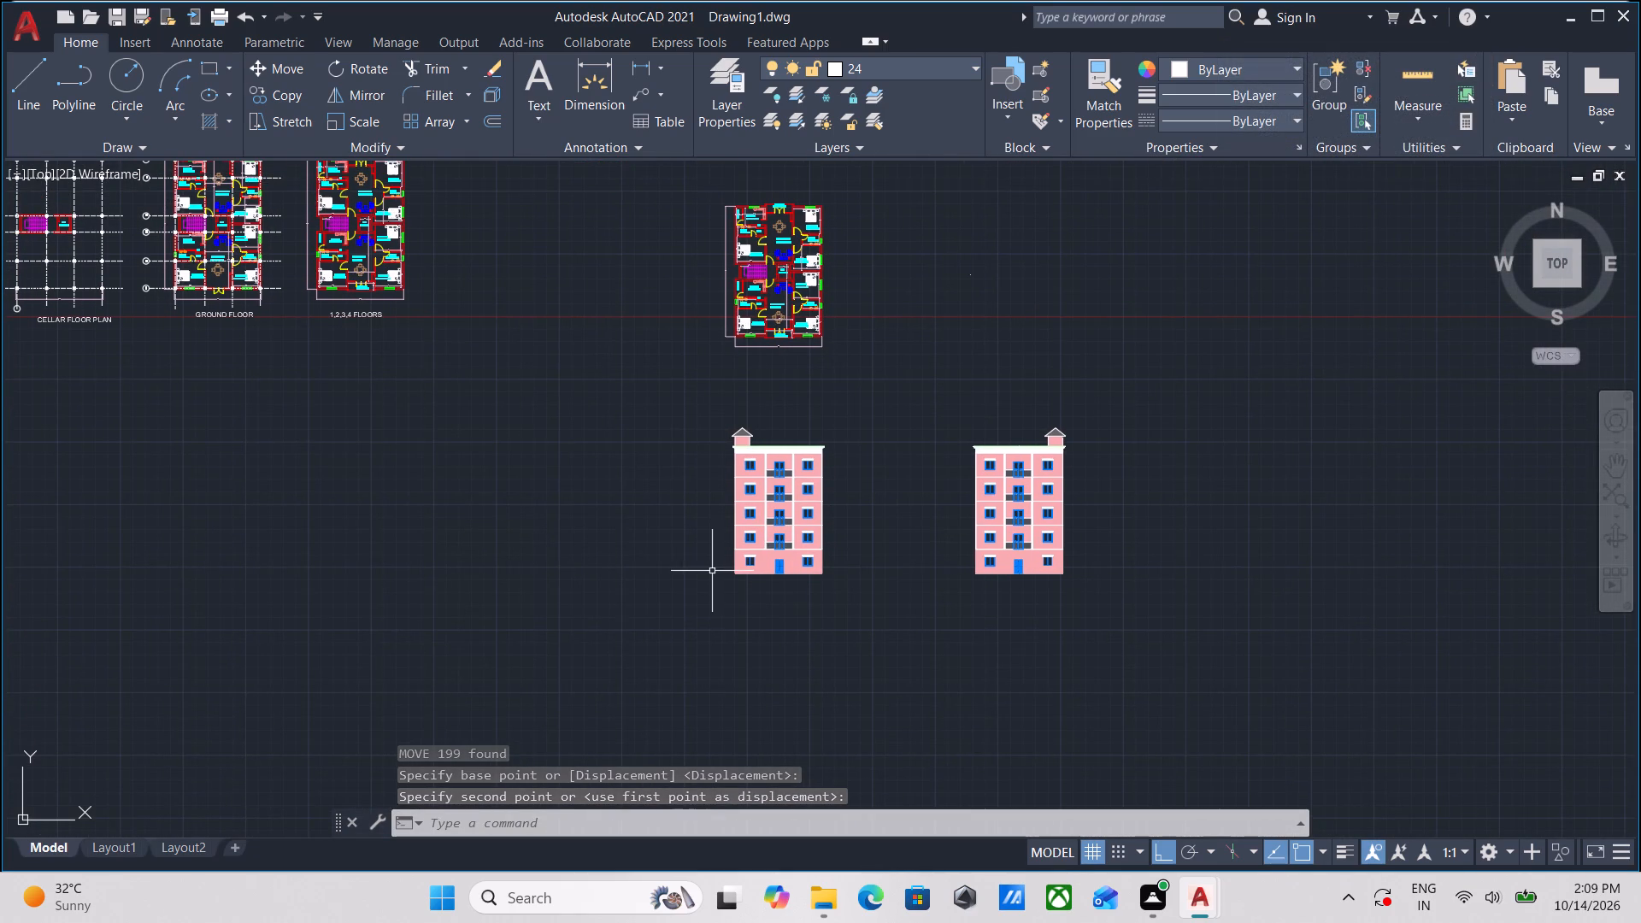
{"action": "middle_click_drag", "start_coordinate": [712, 571], "coordinate": [712, 542]}
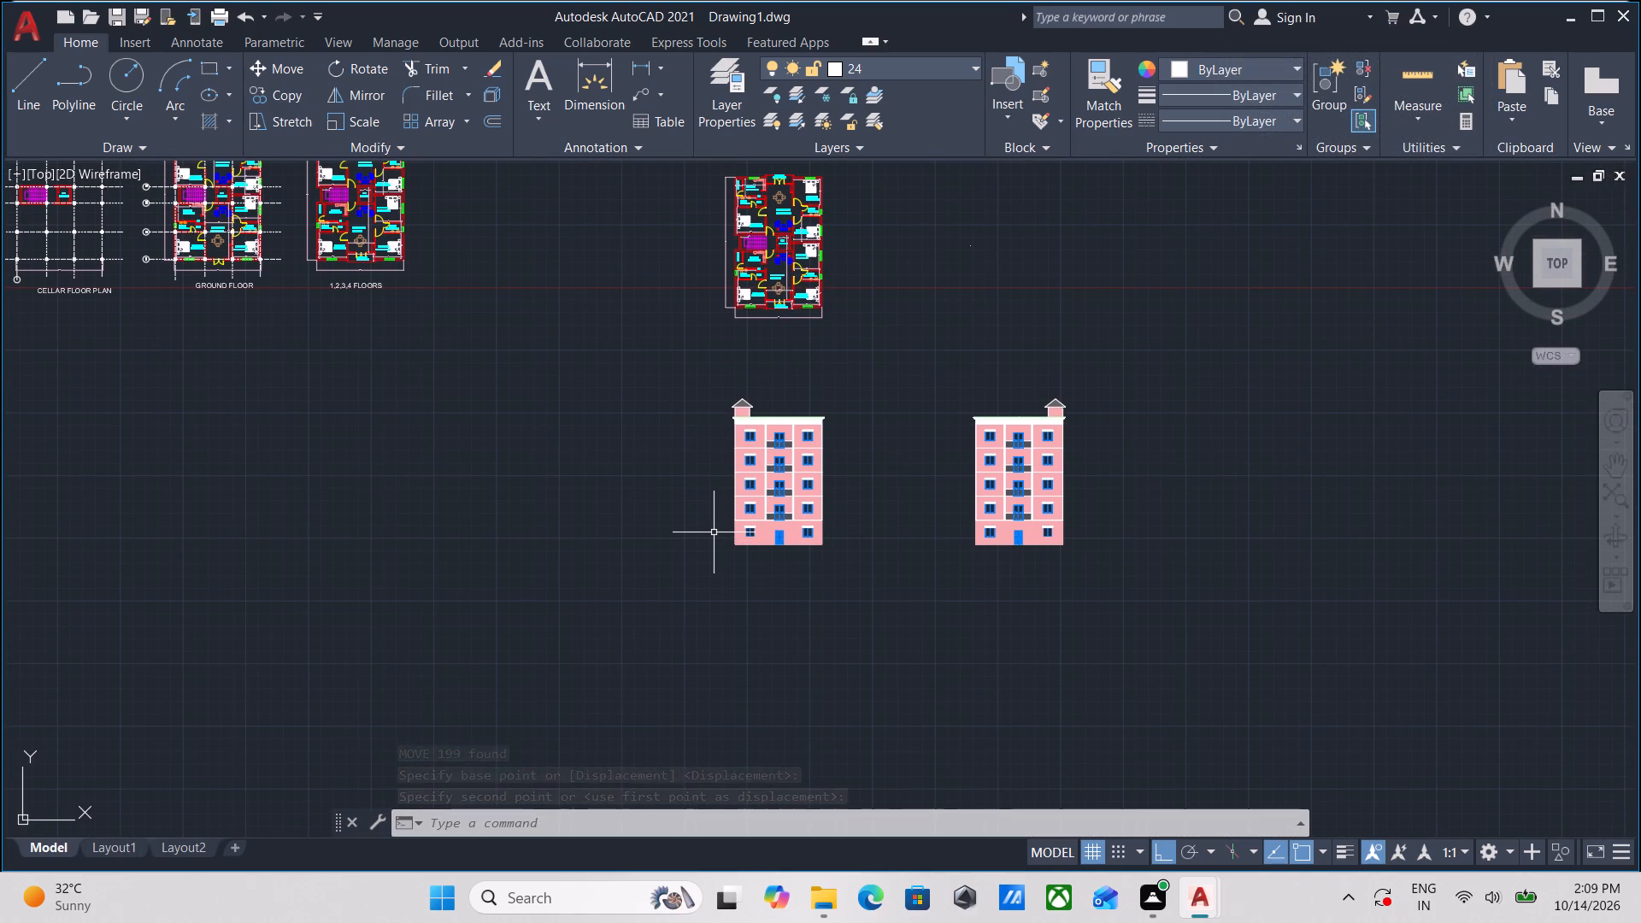
{"action": "scroll", "coordinate": [783, 592], "scroll_direction": "up", "scroll_amount": 2}
{"action": "middle_click_drag", "start_coordinate": [794, 579], "coordinate": [673, 638]}
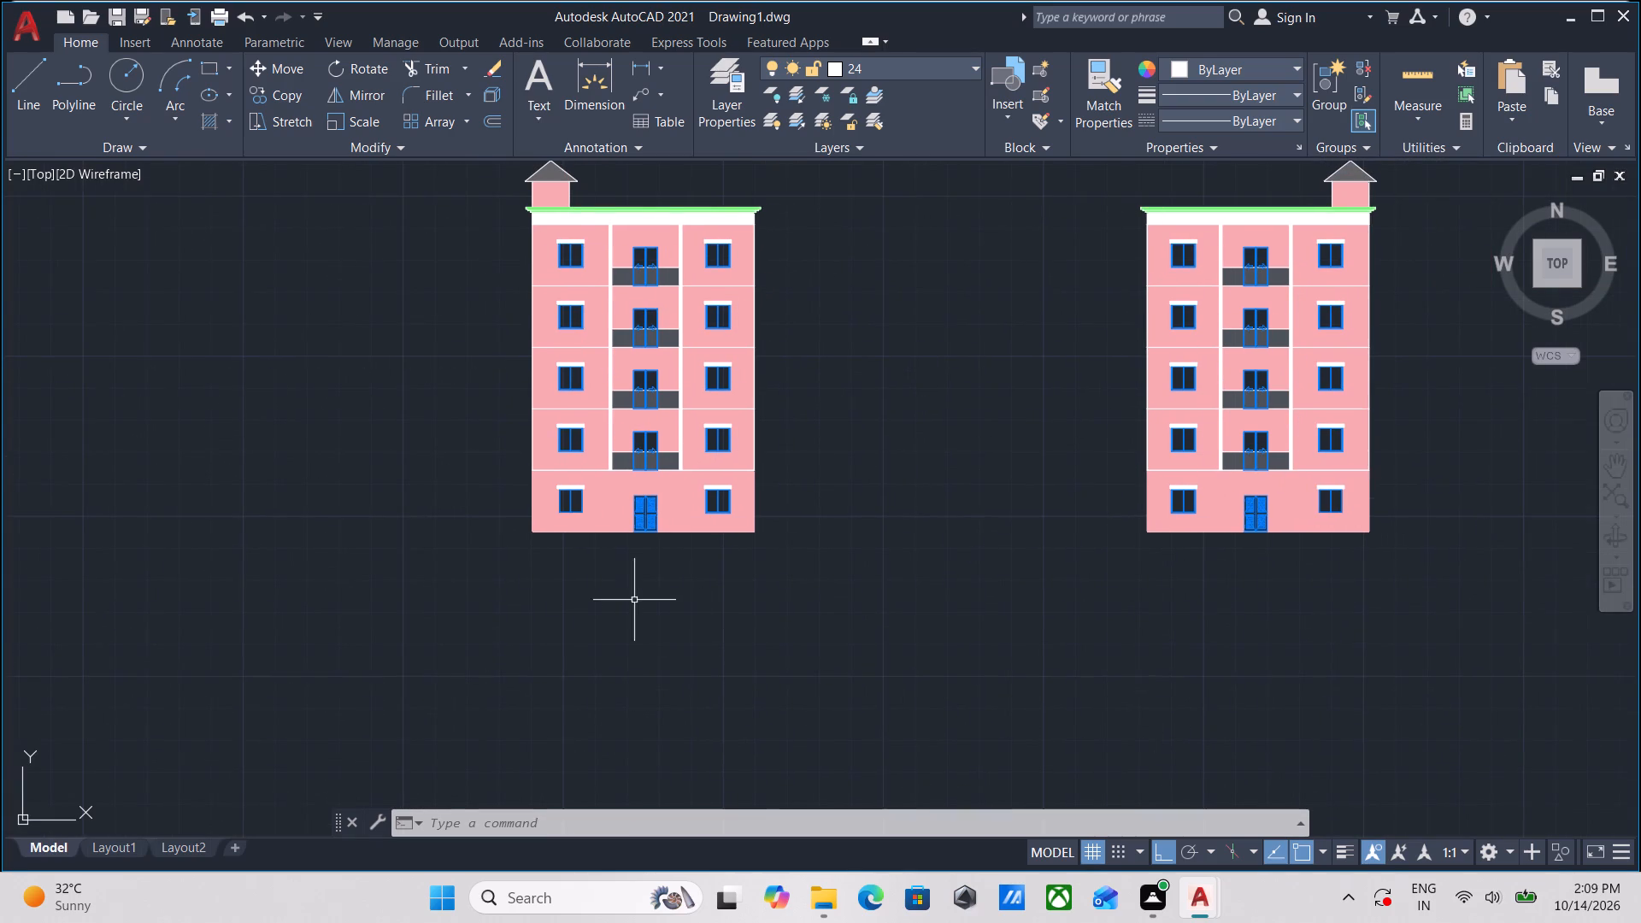
{"action": "scroll", "coordinate": [601, 589], "scroll_direction": "up", "scroll_amount": 1}
{"action": "scroll", "coordinate": [601, 589], "scroll_direction": "down", "scroll_amount": 1}
{"action": "middle_click_drag", "start_coordinate": [601, 589], "coordinate": [589, 647]}
{"action": "middle_click_drag", "start_coordinate": [676, 640], "coordinate": [555, 637]}
{"action": "middle_click_drag", "start_coordinate": [625, 638], "coordinate": [628, 656]}
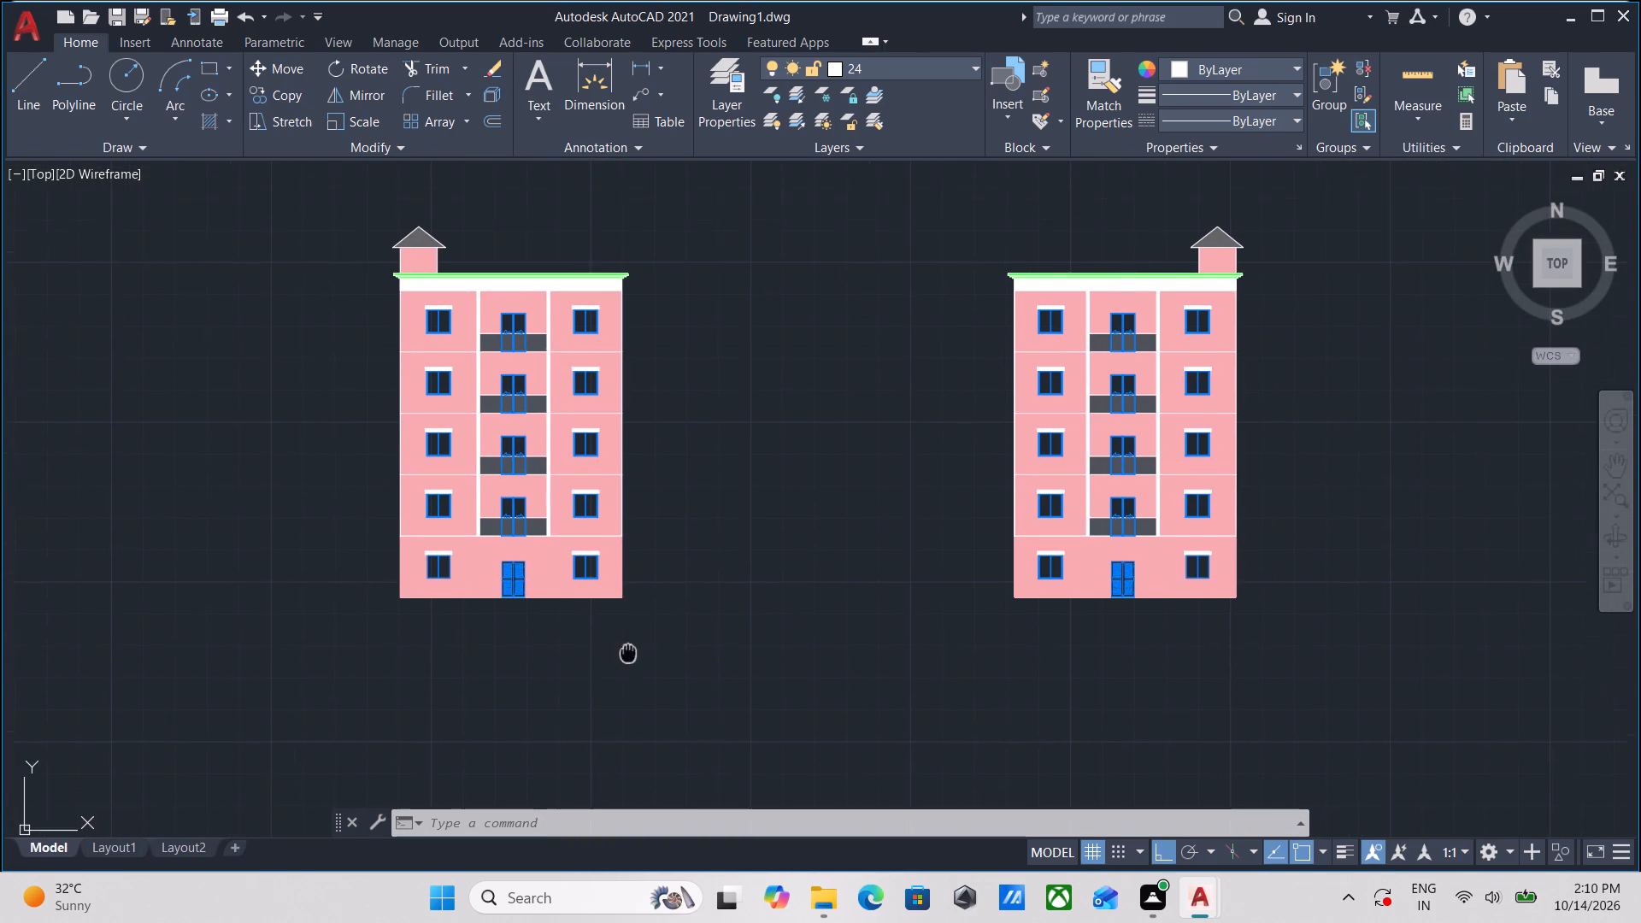
{"action": "middle_click_drag", "start_coordinate": [628, 656], "coordinate": [642, 688]}
{"action": "middle_click_drag", "start_coordinate": [481, 671], "coordinate": [590, 654]}
{"action": "scroll", "coordinate": [491, 652], "scroll_direction": "down", "scroll_amount": 2}
{"action": "middle_click_drag", "start_coordinate": [732, 685], "coordinate": [795, 668]}
Erase the overall width dimension below the cellar floor plan's grid.
{"action": "middle_click_drag", "start_coordinate": [31, 494], "coordinate": [671, 540]}
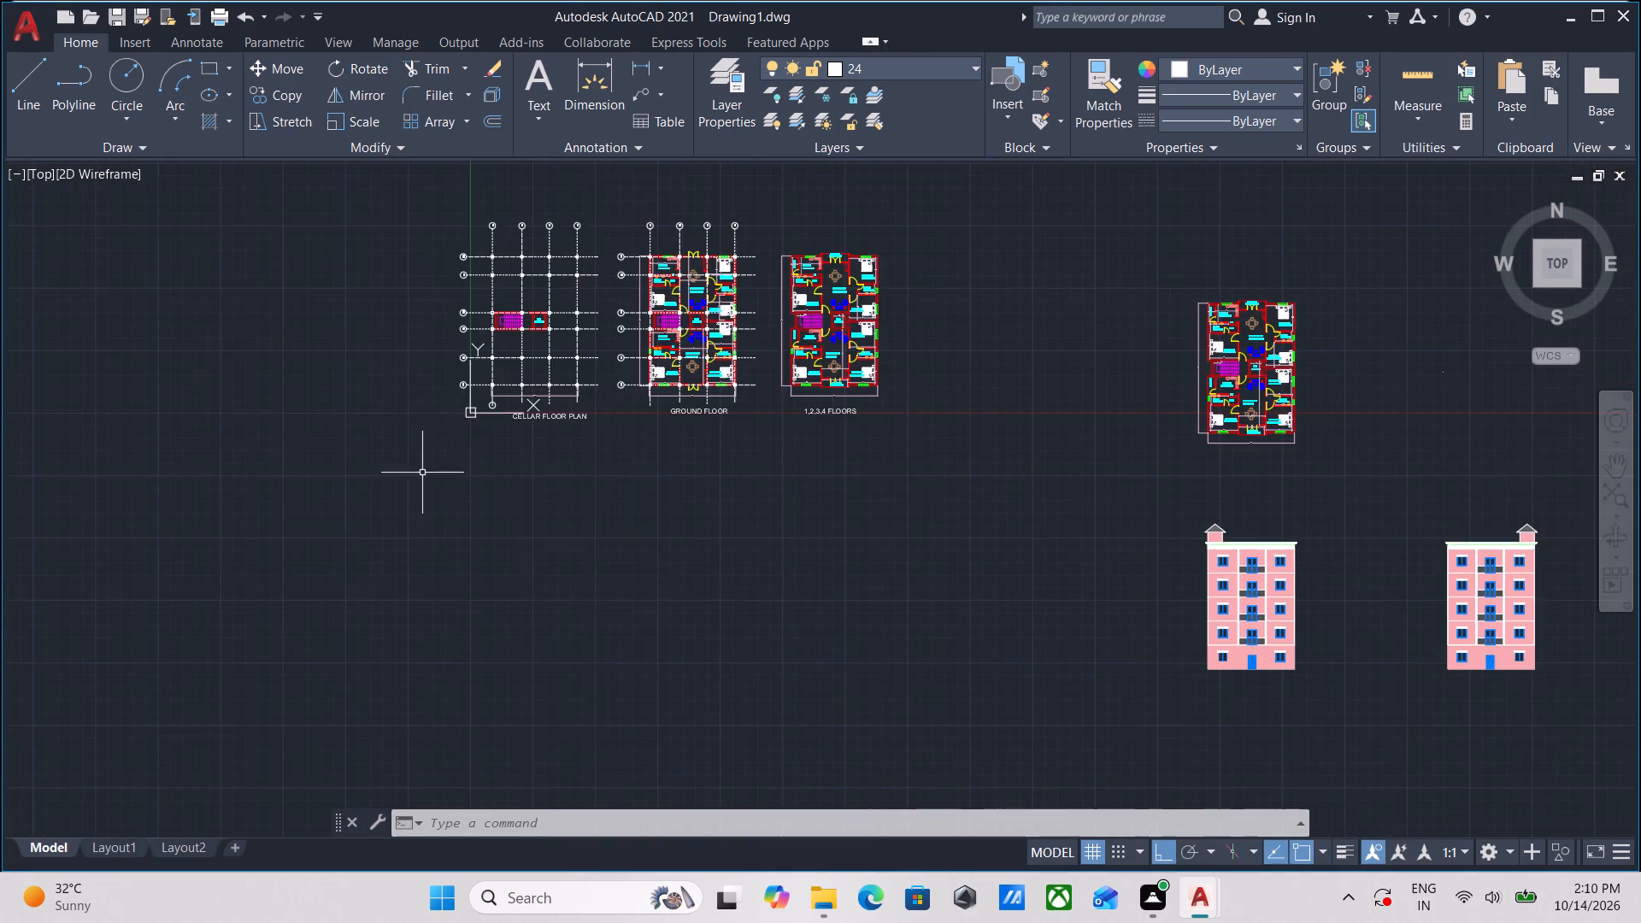
{"action": "scroll", "coordinate": [451, 425], "scroll_direction": "up", "scroll_amount": 2}
{"action": "scroll", "coordinate": [643, 443], "scroll_direction": "up", "scroll_amount": 1}
{"action": "left_click", "coordinate": [807, 503]}
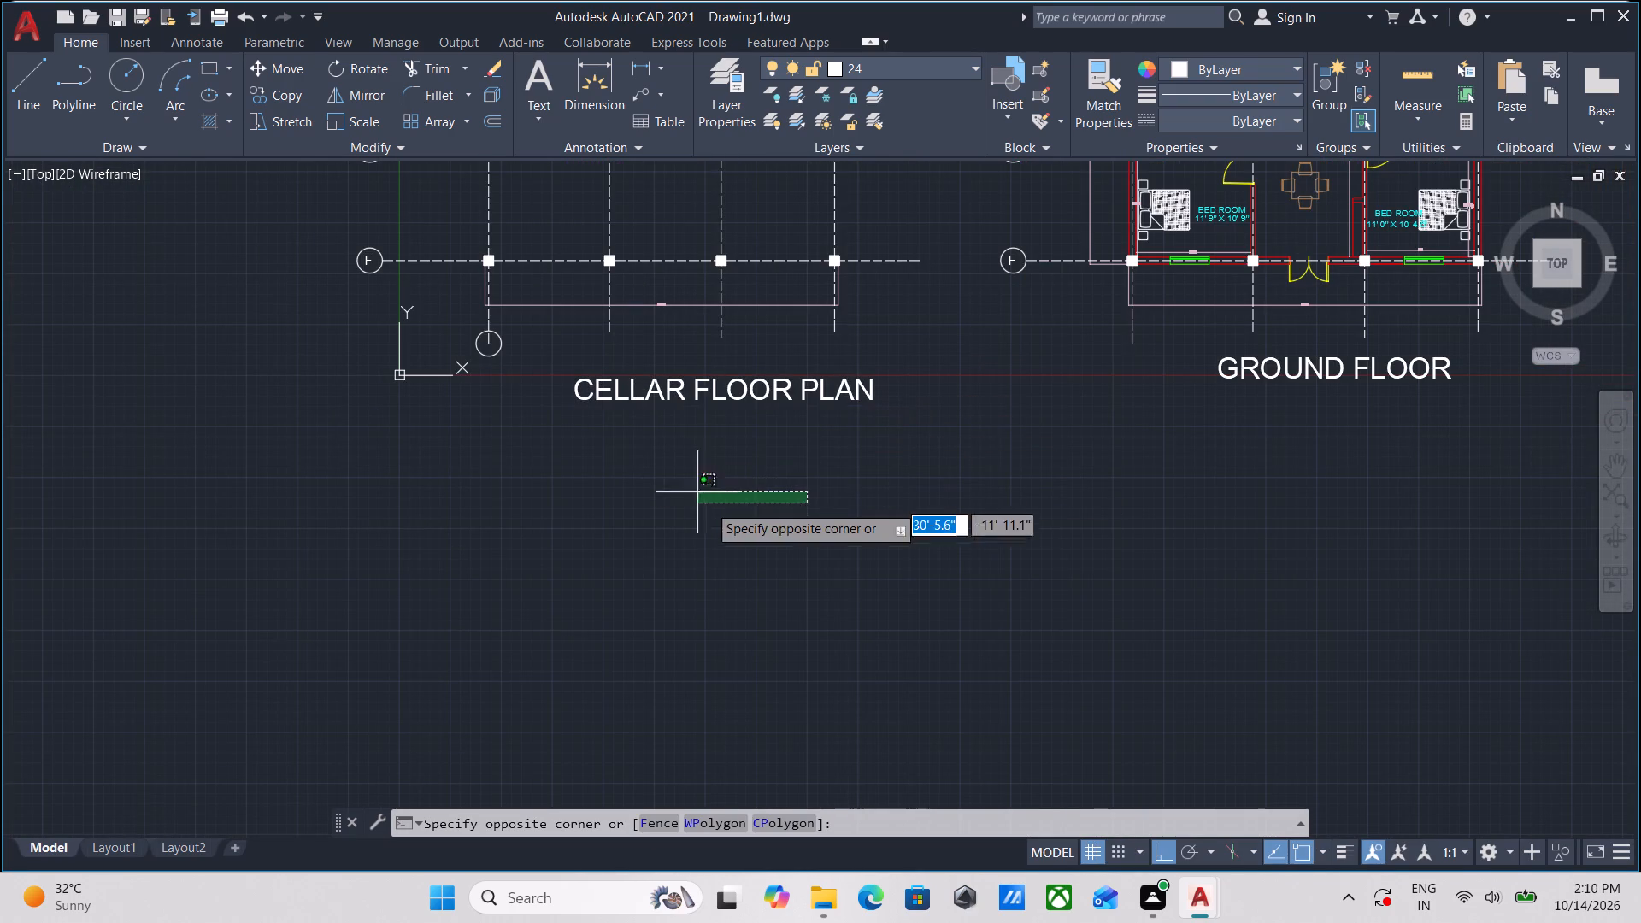
{"action": "key", "text": "Escape"}
{"action": "scroll", "coordinate": [631, 279], "scroll_direction": "up", "scroll_amount": 3}
{"action": "left_click", "coordinate": [721, 402]}
{"action": "left_click", "coordinate": [675, 317]}
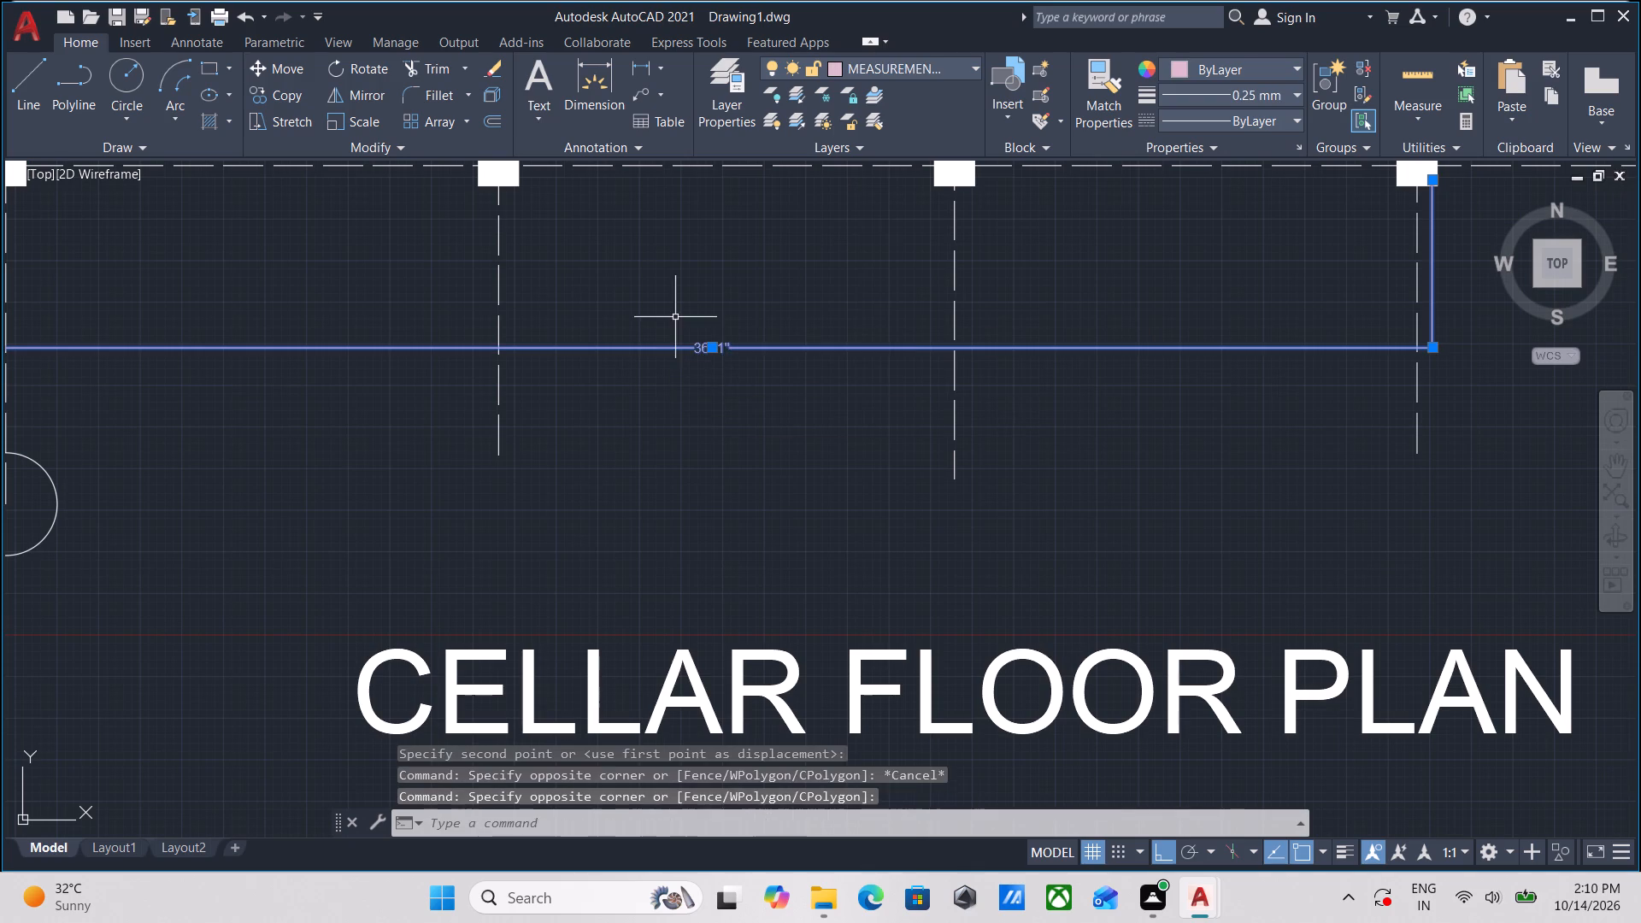
{"action": "right_click", "coordinate": [675, 317]}
{"action": "left_click", "coordinate": [729, 474]}
{"action": "scroll", "coordinate": [731, 472], "scroll_direction": "down", "scroll_amount": 3}
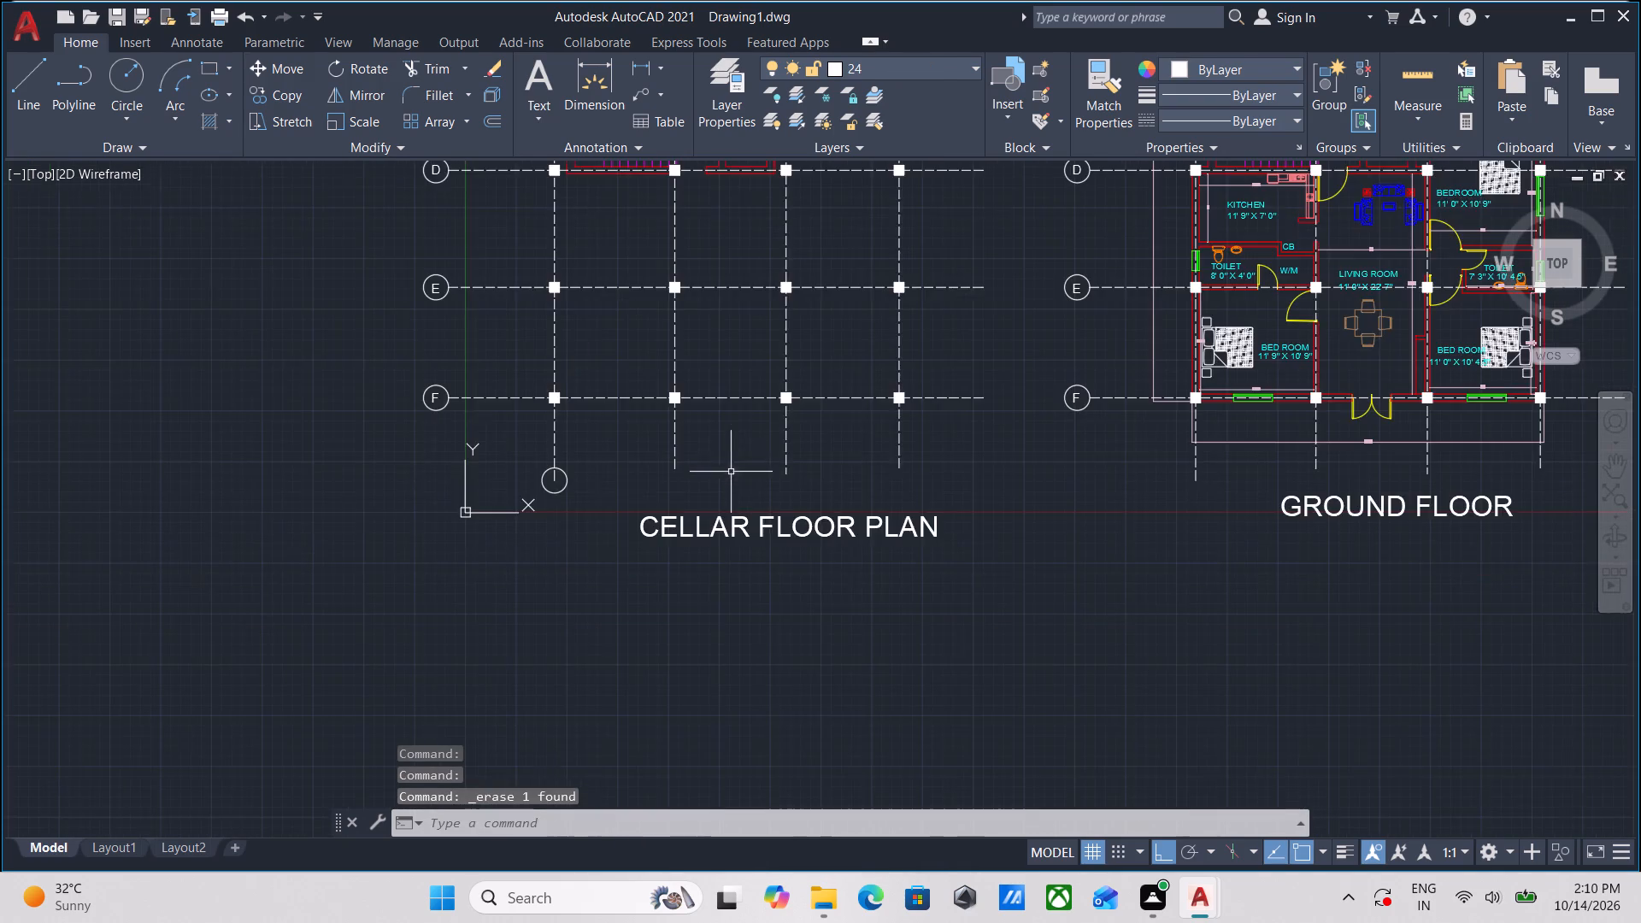
Copy the CELLAR FLOOR PLAN title to a spot beneath each of the two elevations, level with each other.
{"action": "middle_click_drag", "start_coordinate": [746, 461], "coordinate": [563, 362]}
{"action": "left_click_drag", "start_coordinate": [721, 545], "coordinate": [697, 507]}
{"action": "left_click", "coordinate": [550, 398]}
{"action": "middle_click_drag", "start_coordinate": [569, 409], "coordinate": [573, 401]}
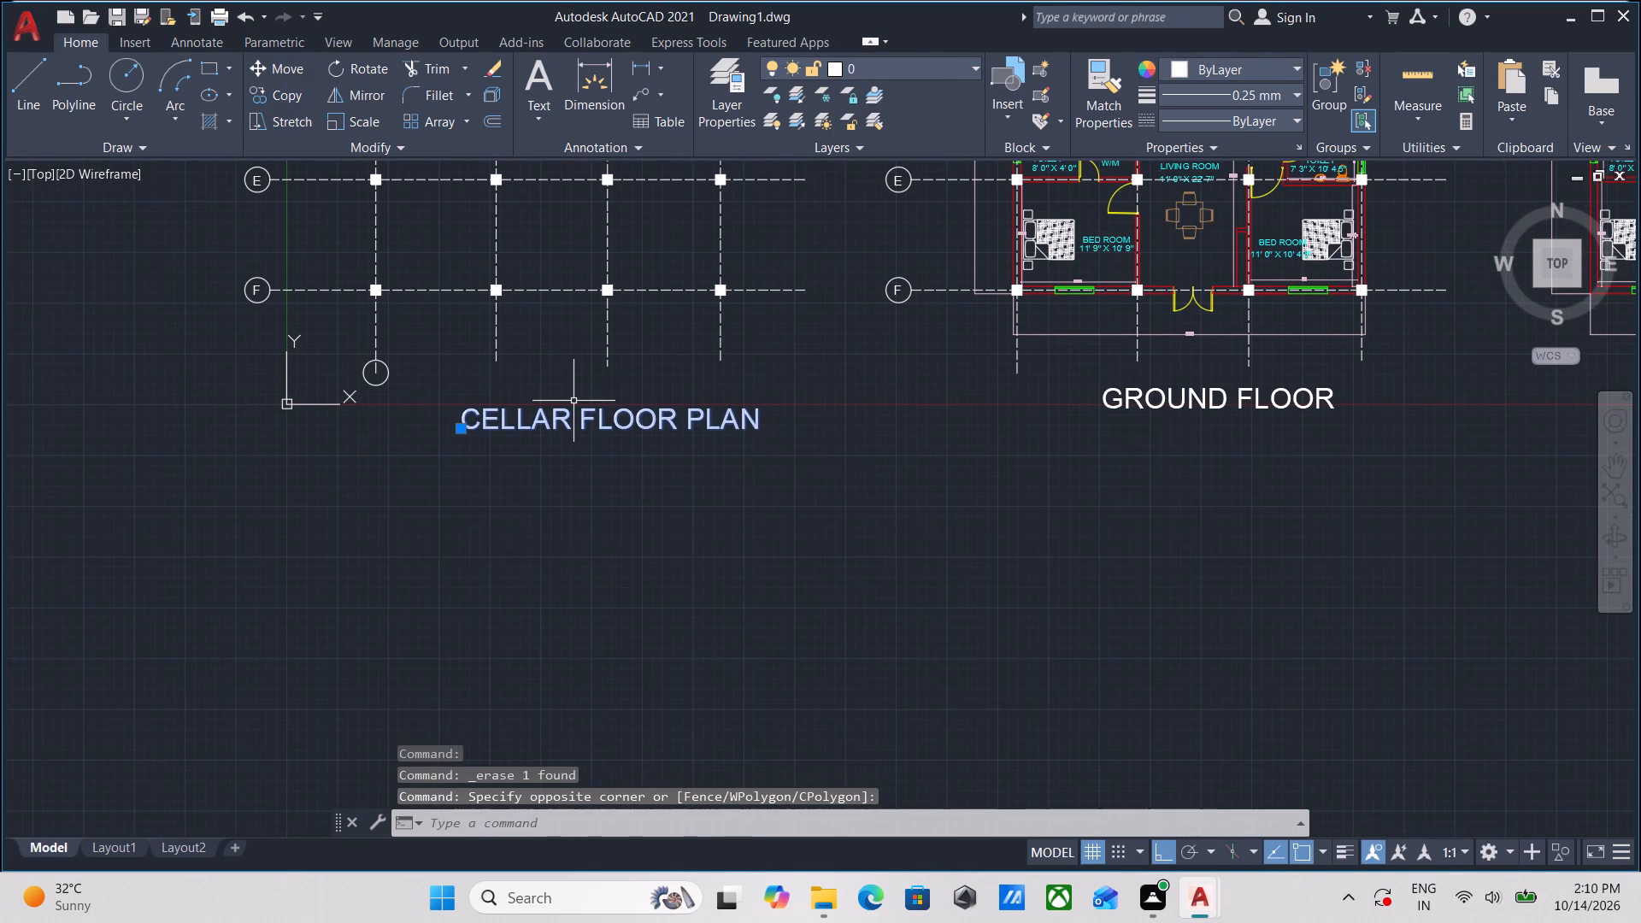
{"action": "type", "text": "CO"}
{"action": "key", "text": "Return"}
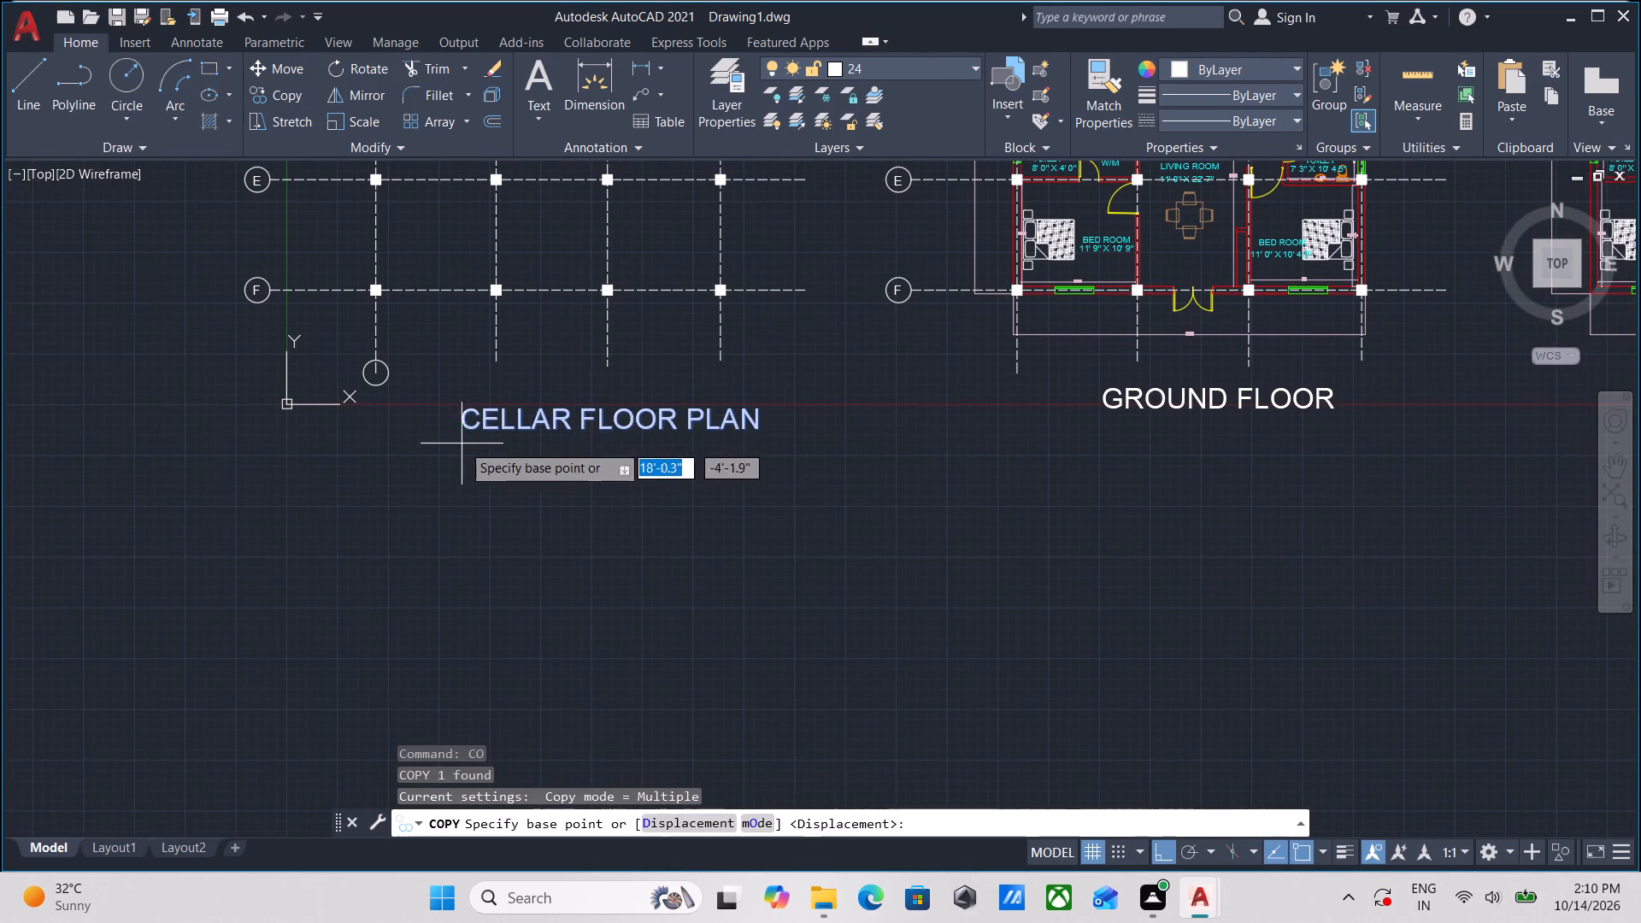
{"action": "left_click", "coordinate": [456, 425]}
{"action": "scroll", "coordinate": [911, 643], "scroll_direction": "down", "scroll_amount": 1}
{"action": "middle_click_drag", "start_coordinate": [911, 643], "coordinate": [843, 579]}
{"action": "key", "text": "F8"}
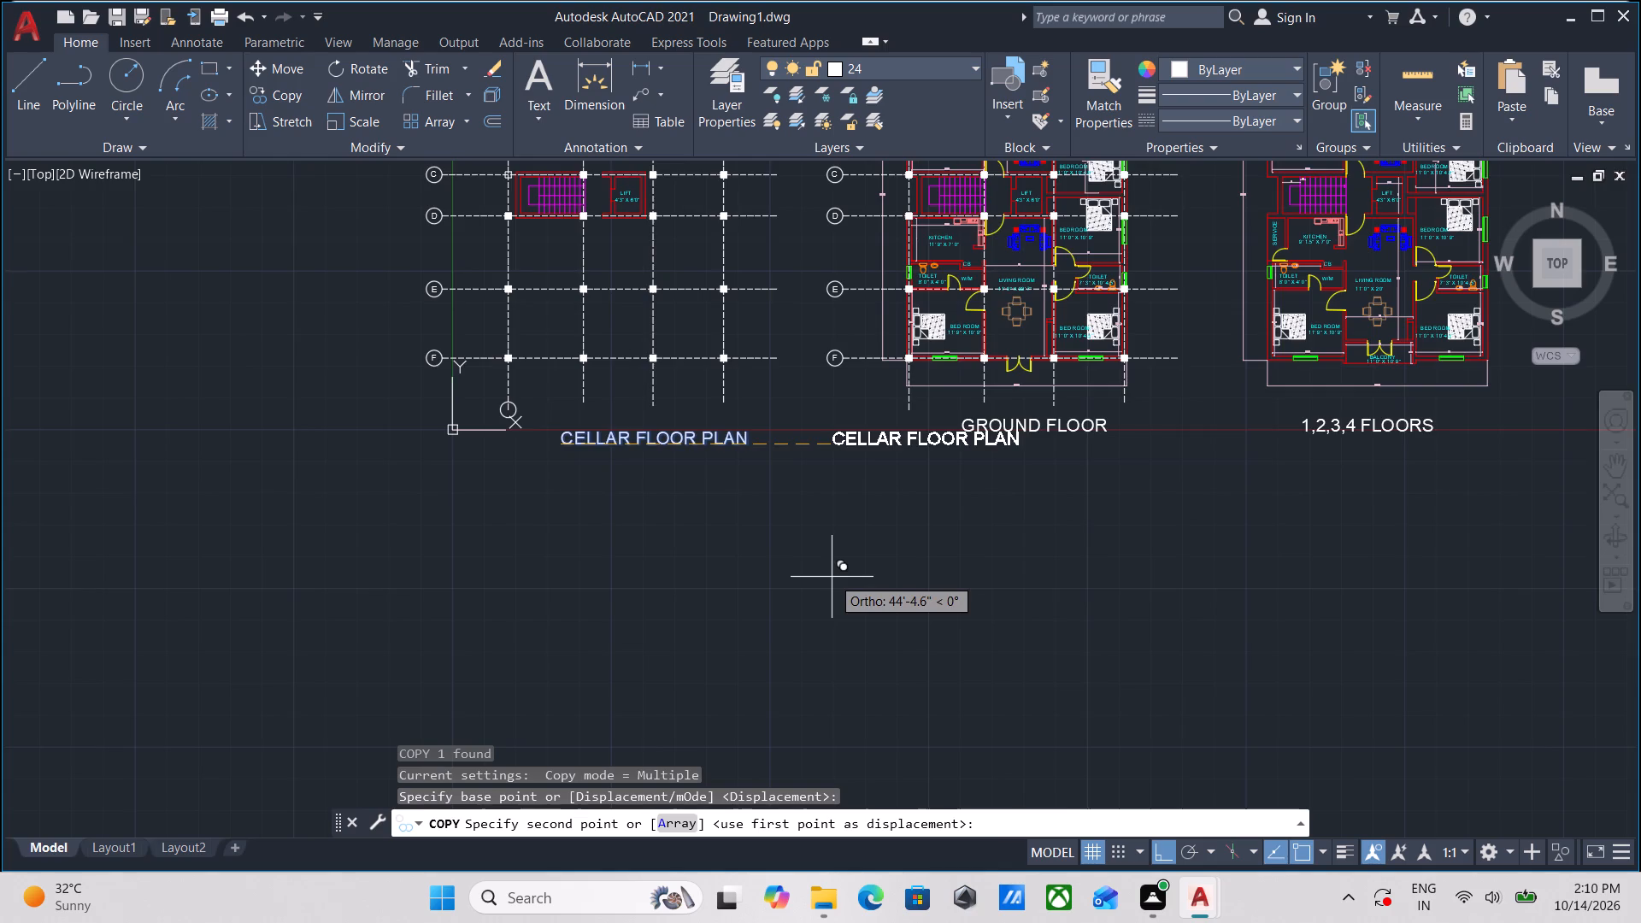
{"action": "scroll", "coordinate": [832, 577], "scroll_direction": "down", "scroll_amount": 2}
{"action": "middle_click_drag", "start_coordinate": [889, 586], "coordinate": [338, 226]}
{"action": "scroll", "coordinate": [895, 460], "scroll_direction": "down", "scroll_amount": 1}
{"action": "middle_click_drag", "start_coordinate": [895, 460], "coordinate": [745, 418]}
{"action": "scroll", "coordinate": [755, 412], "scroll_direction": "up", "scroll_amount": 3}
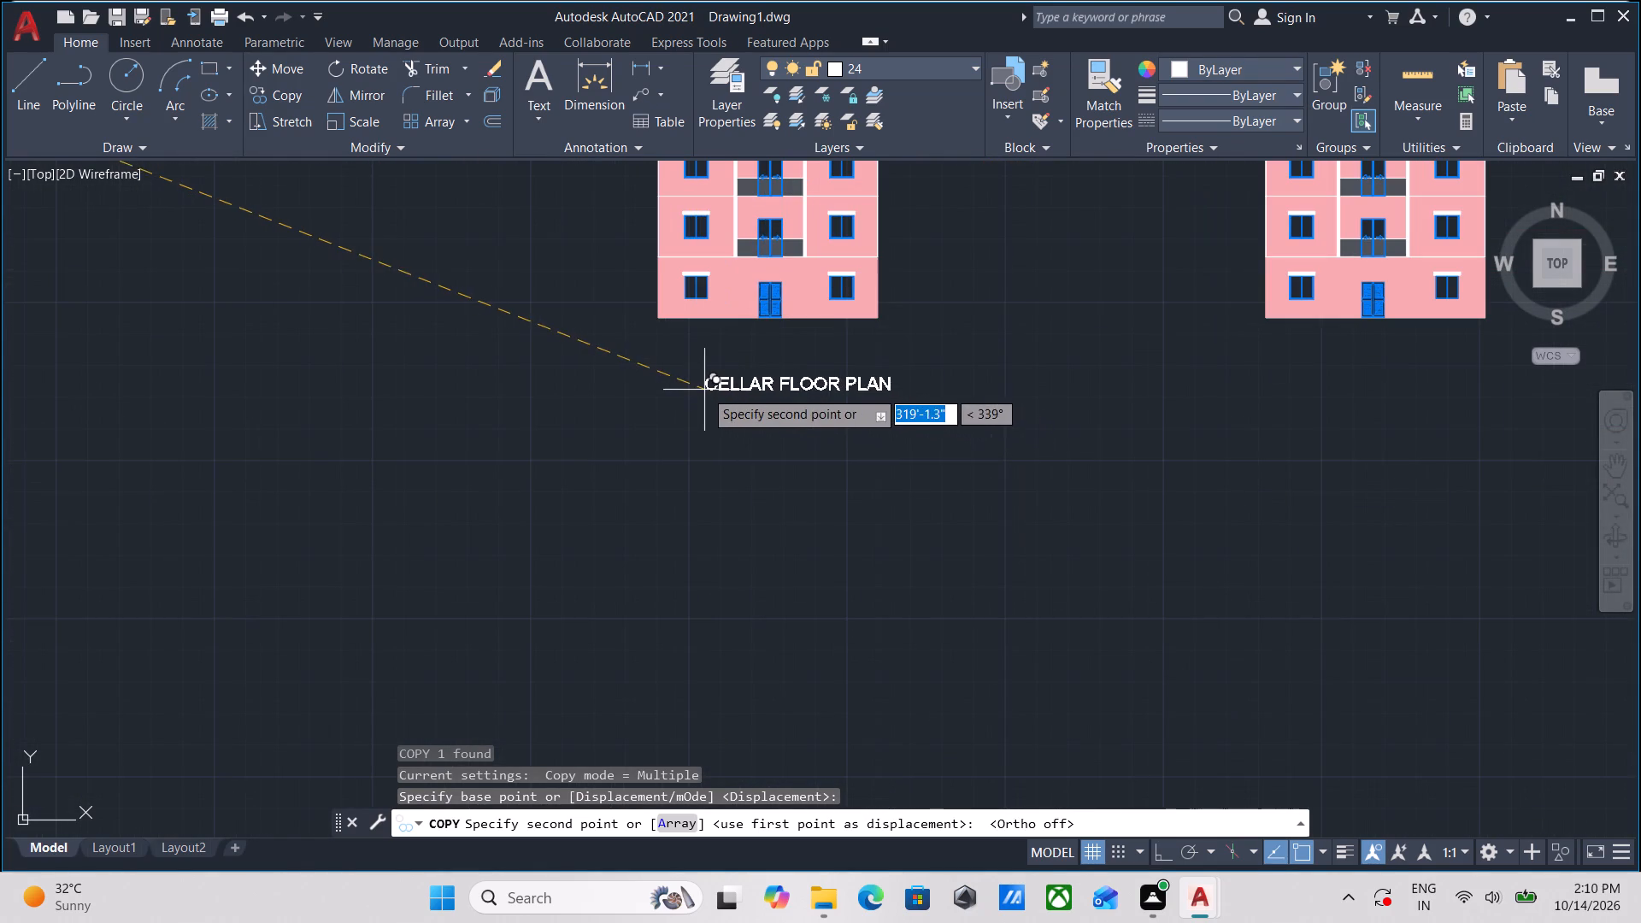
{"action": "left_click", "coordinate": [684, 374]}
{"action": "middle_click_drag", "start_coordinate": [874, 408], "coordinate": [624, 467]}
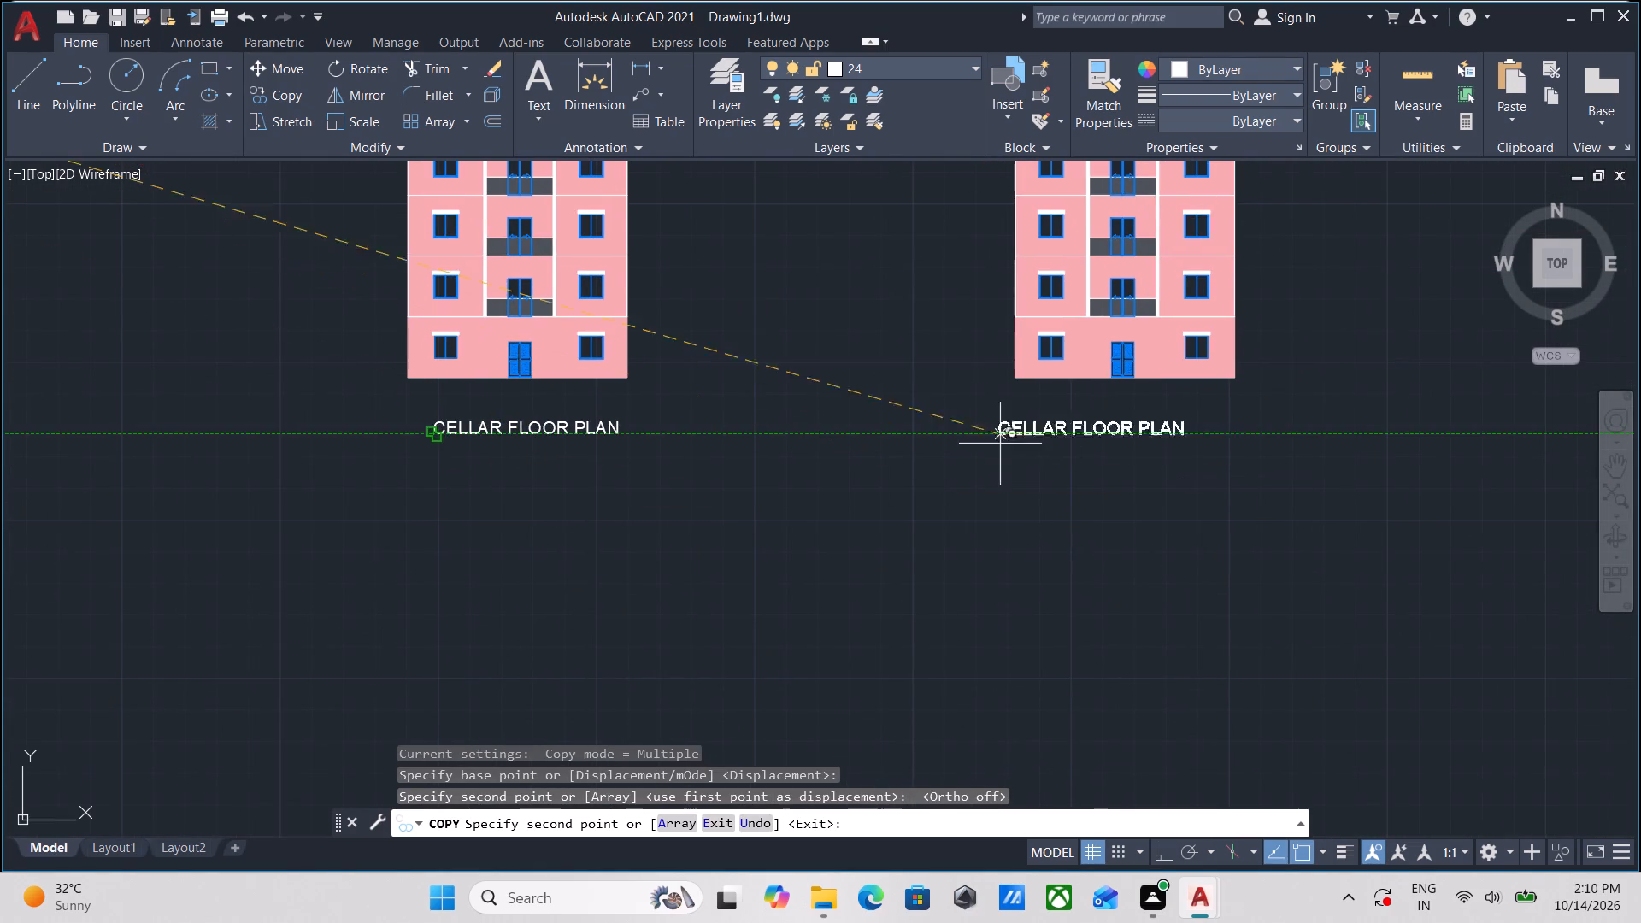
{"action": "left_click", "coordinate": [1058, 427]}
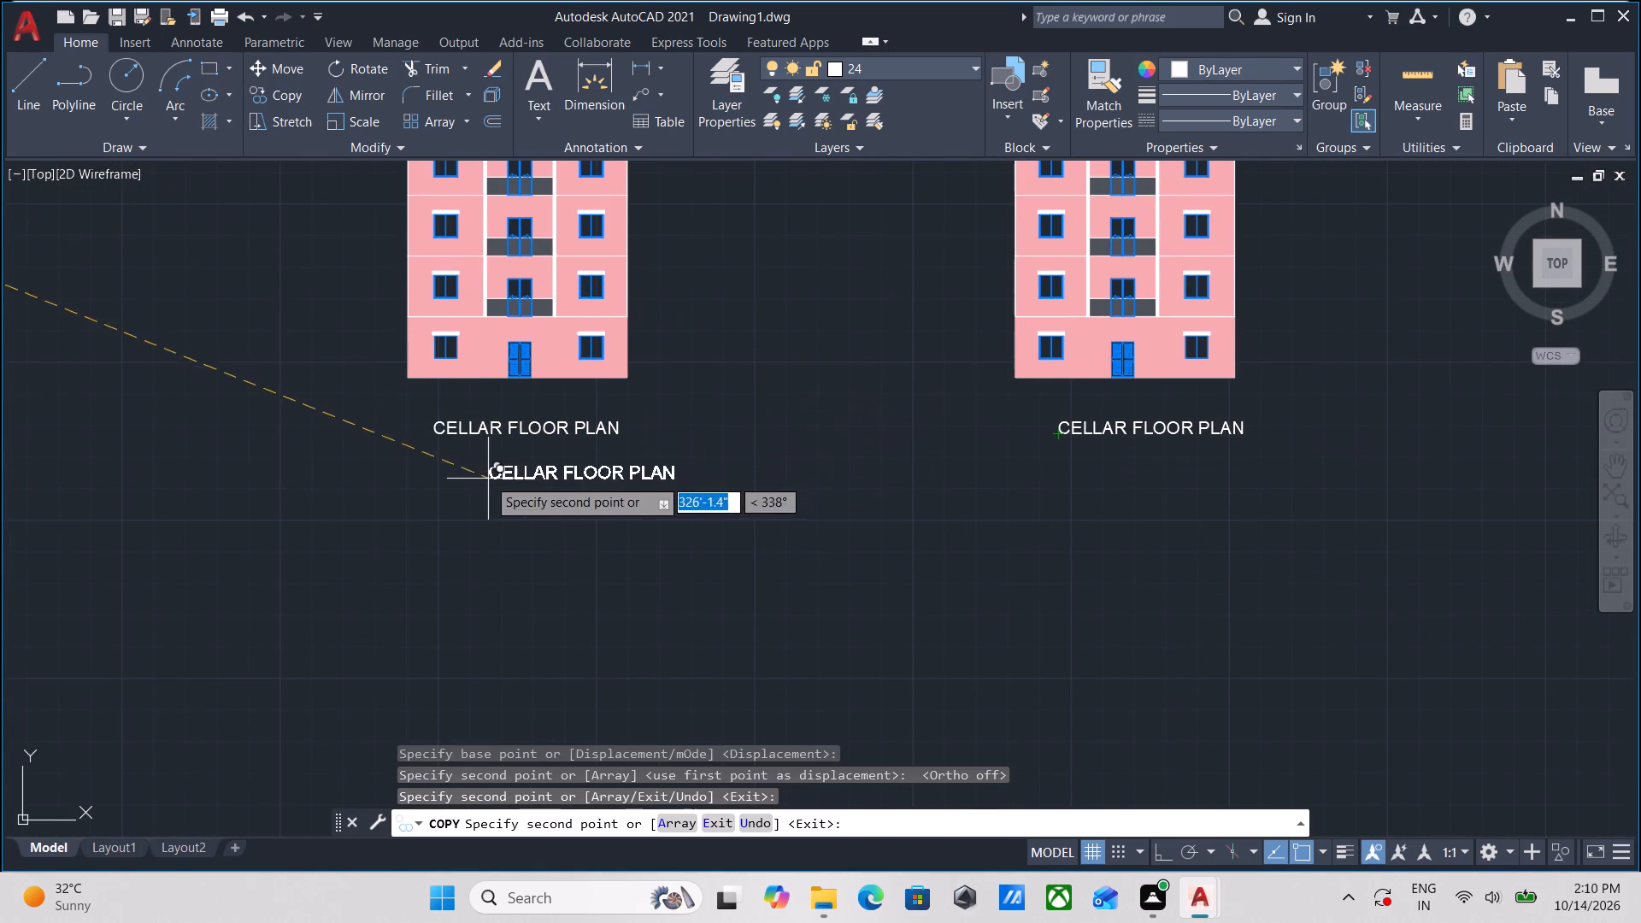
{"action": "key", "text": "Escape"}
Change the copied title beneath the original elevation to FRONT ELEVATION.
{"action": "double_click", "coordinate": [459, 430]}
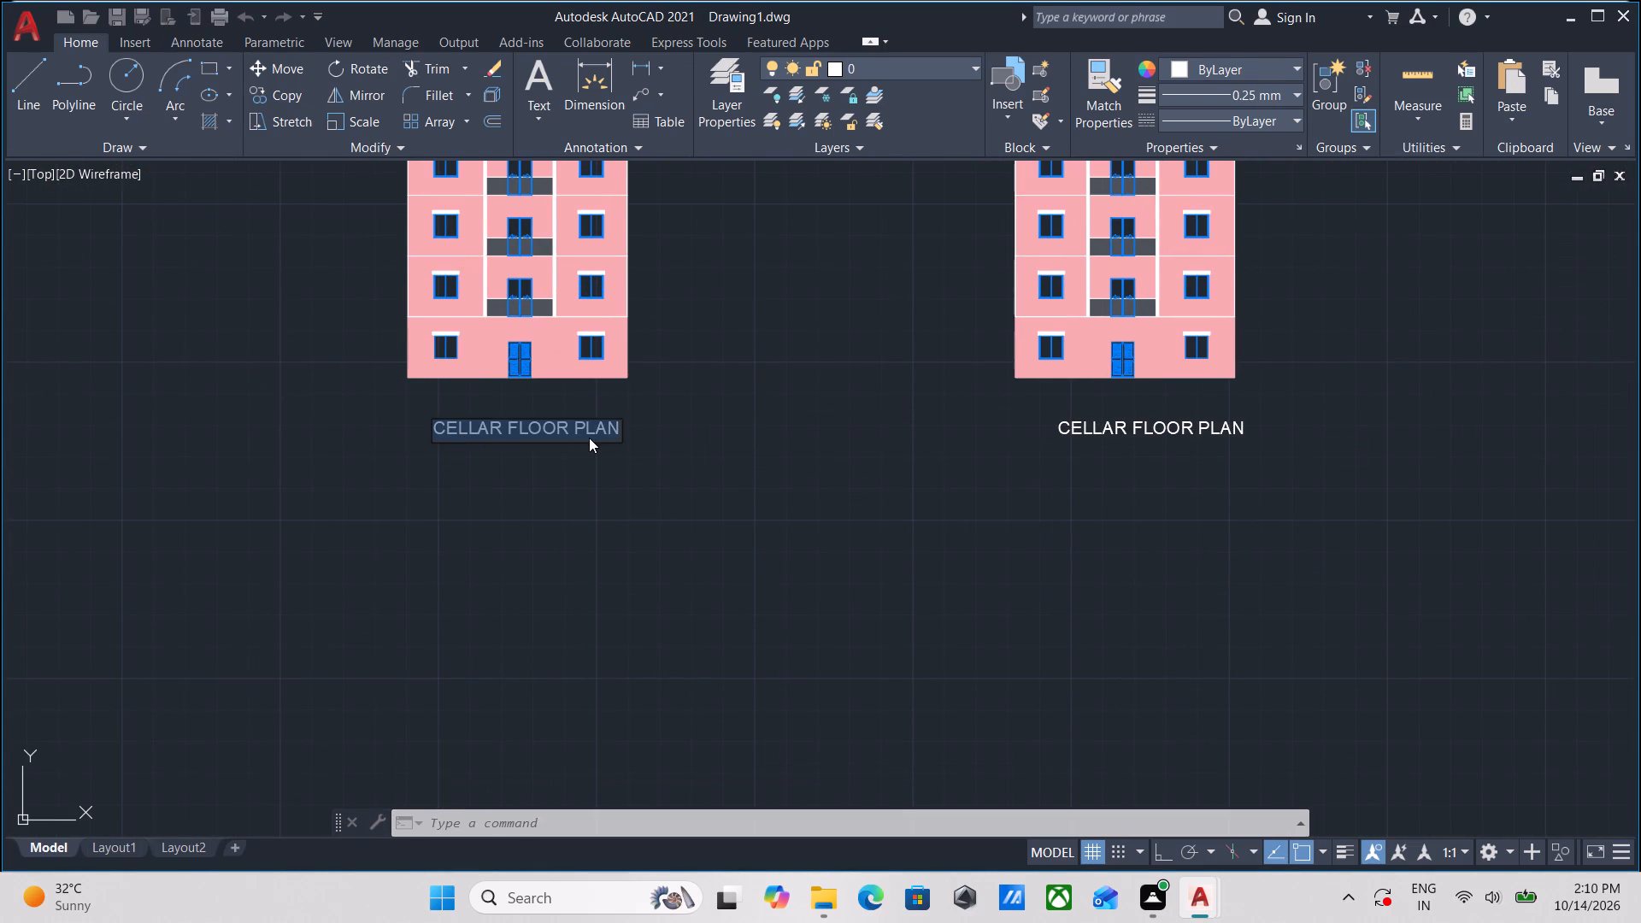
{"action": "type", "text": "FRONT"}
{"action": "key", "text": "space"}
{"action": "type", "text": "ELE"}
{"action": "type", "text": "VATION"}
{"action": "key", "text": "Return"}
{"action": "key", "text": "Return"}
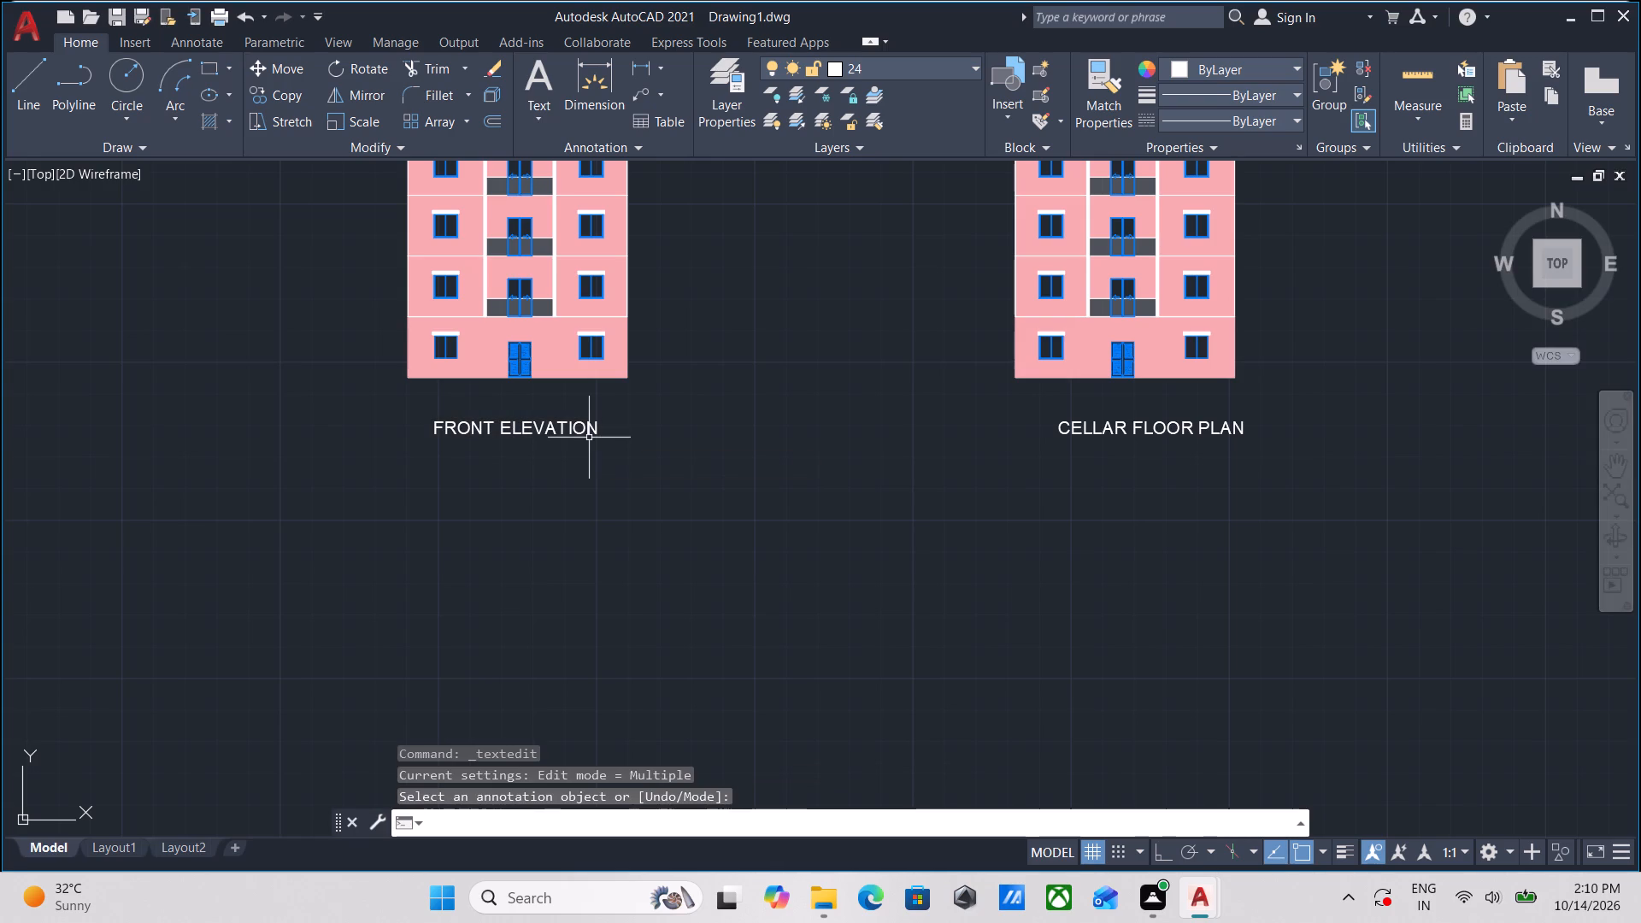
Change the copied title beneath the mirrored elevation to BACK ELEVATION.
{"action": "middle_click_drag", "start_coordinate": [589, 438], "coordinate": [450, 496]}
{"action": "scroll", "coordinate": [495, 461], "scroll_direction": "down", "scroll_amount": 1}
{"action": "middle_click_drag", "start_coordinate": [522, 439], "coordinate": [407, 503]}
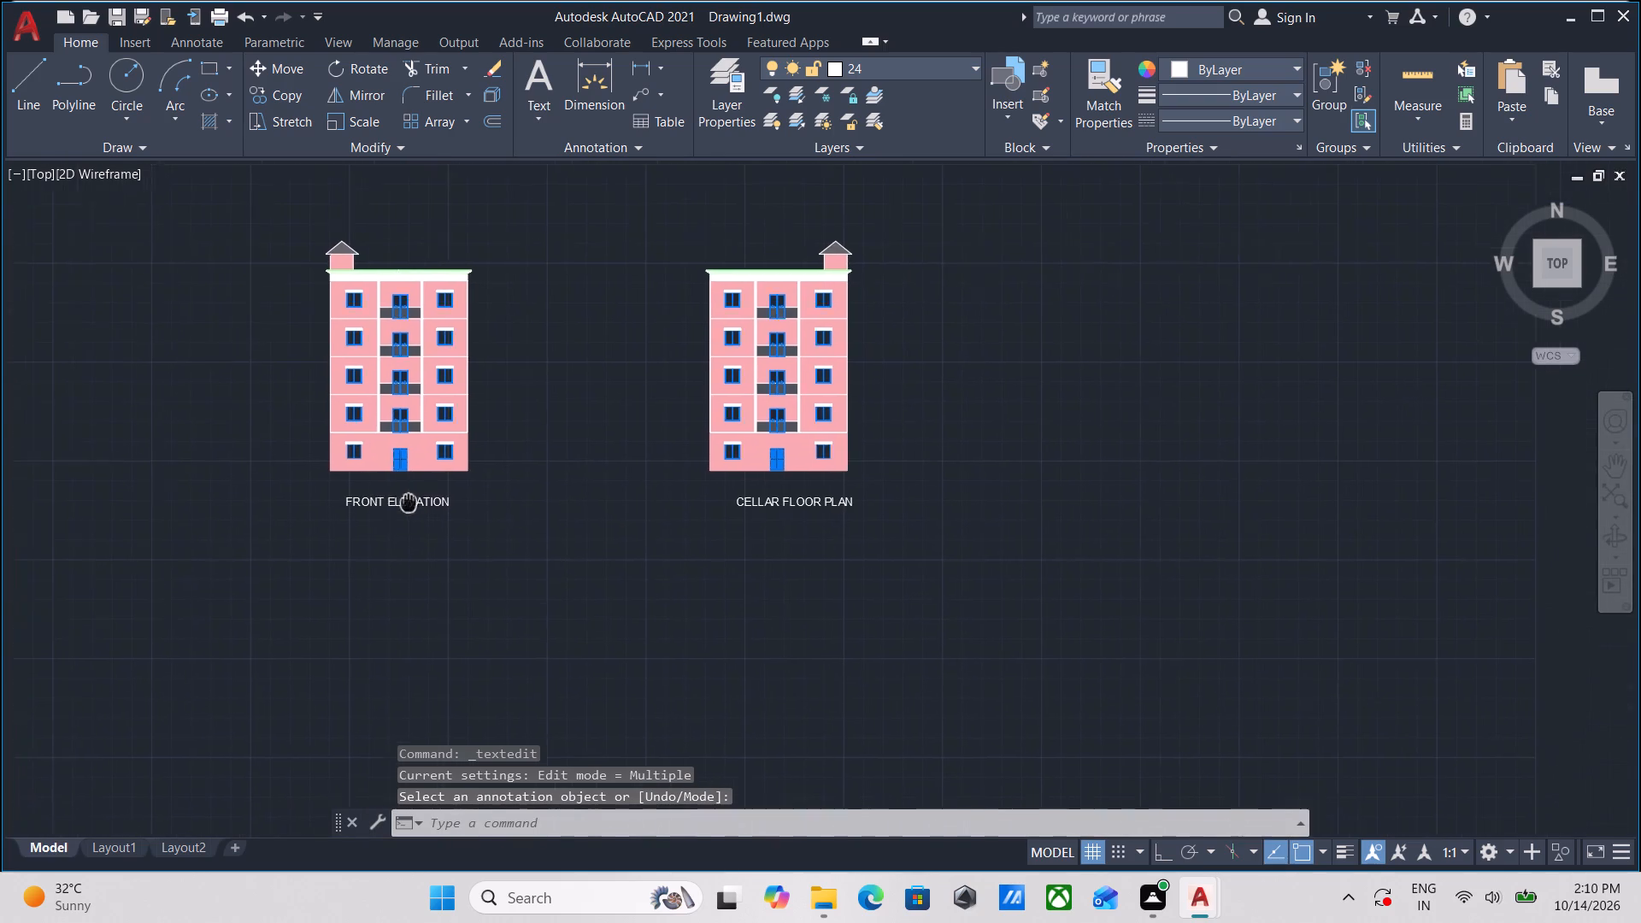
{"action": "middle_click_drag", "start_coordinate": [407, 503], "coordinate": [401, 507]}
{"action": "scroll", "coordinate": [728, 515], "scroll_direction": "up", "scroll_amount": 3}
{"action": "scroll", "coordinate": [771, 533], "scroll_direction": "down", "scroll_amount": 2}
{"action": "middle_click_drag", "start_coordinate": [771, 533], "coordinate": [839, 738]}
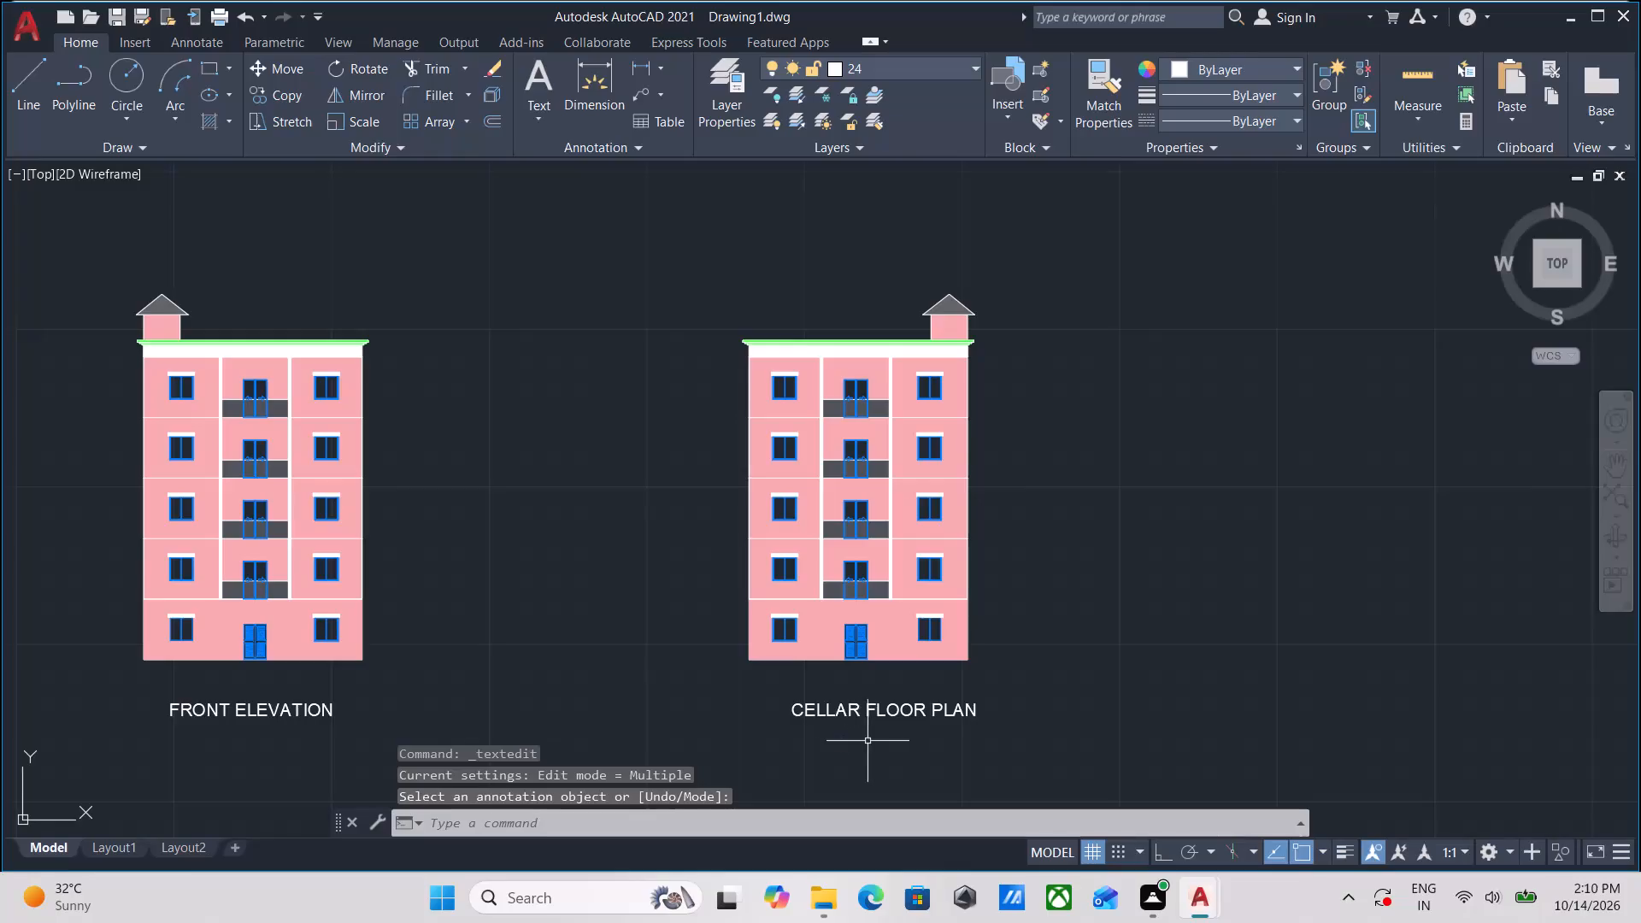
{"action": "middle_click_drag", "start_coordinate": [723, 691], "coordinate": [672, 615]}
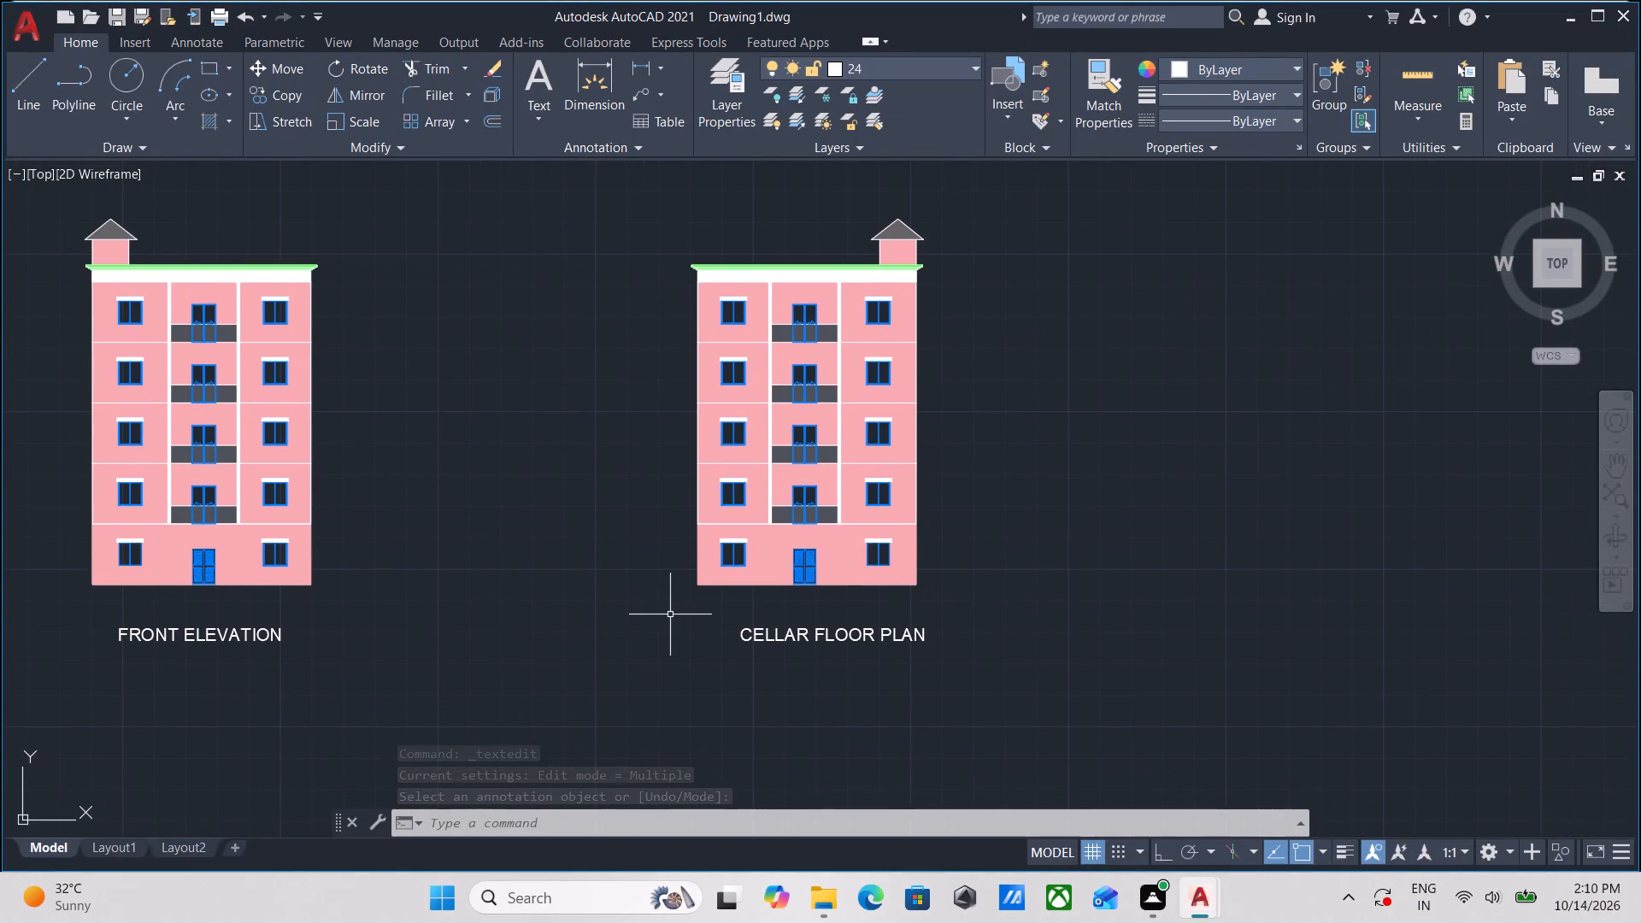
{"action": "middle_click_drag", "start_coordinate": [687, 659], "coordinate": [575, 614]}
{"action": "middle_click_drag", "start_coordinate": [311, 638], "coordinate": [358, 608]}
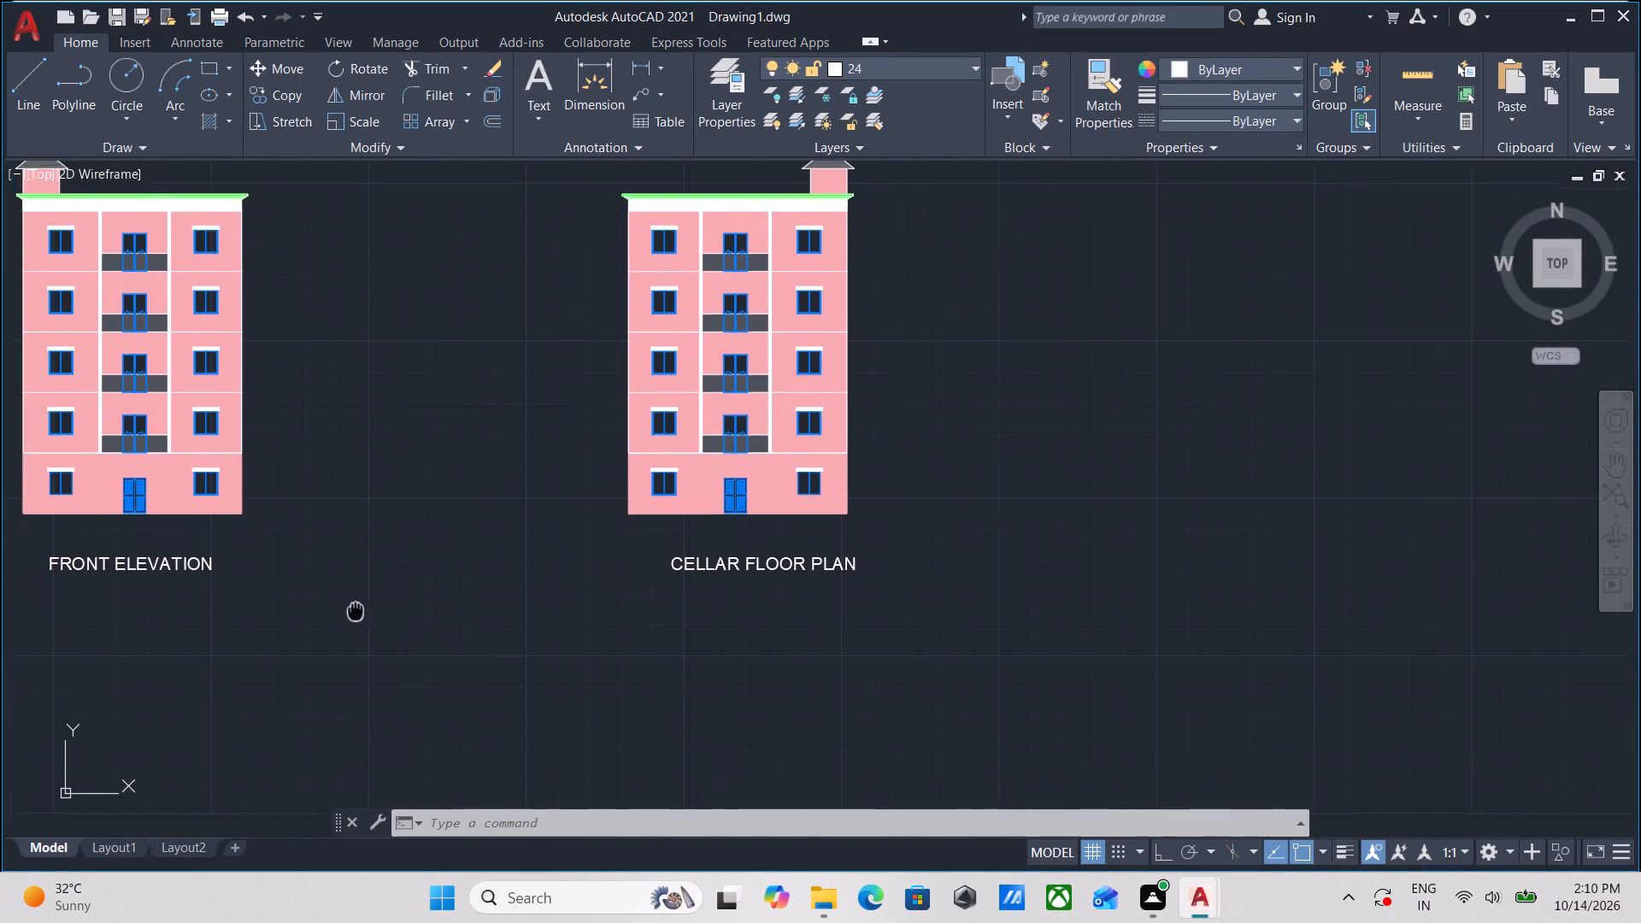
{"action": "middle_click_drag", "start_coordinate": [358, 608], "coordinate": [362, 607]}
{"action": "scroll", "coordinate": [273, 599], "scroll_direction": "up", "scroll_amount": 1}
{"action": "middle_click_drag", "start_coordinate": [902, 565], "coordinate": [686, 587]}
{"action": "double_click", "coordinate": [768, 560]}
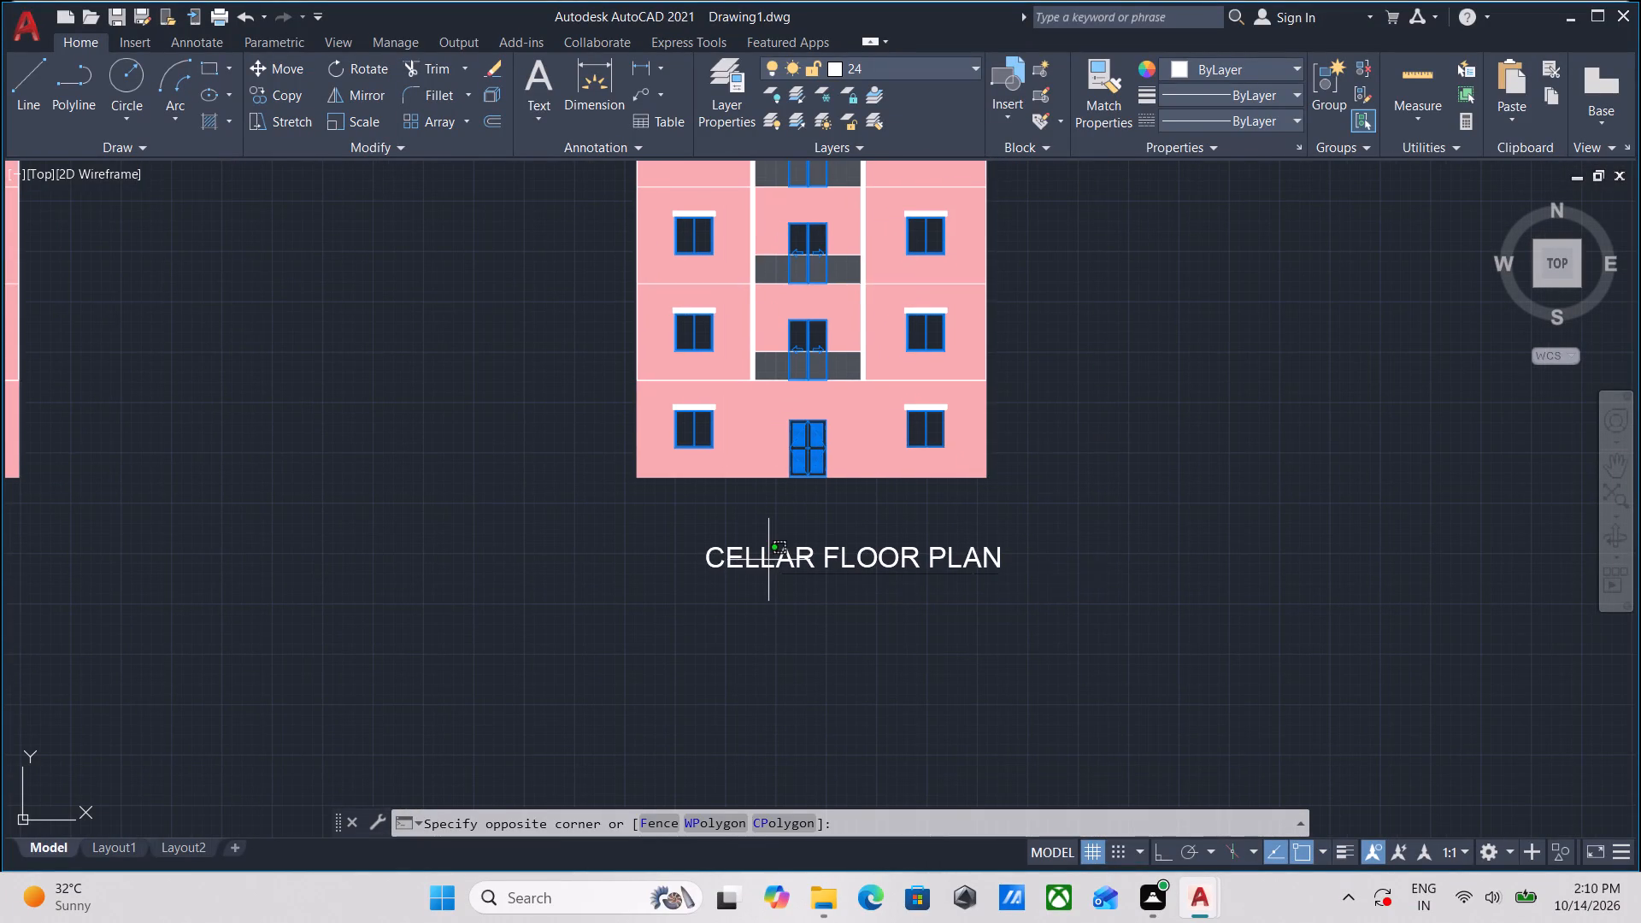
{"action": "double_click", "coordinate": [754, 556]}
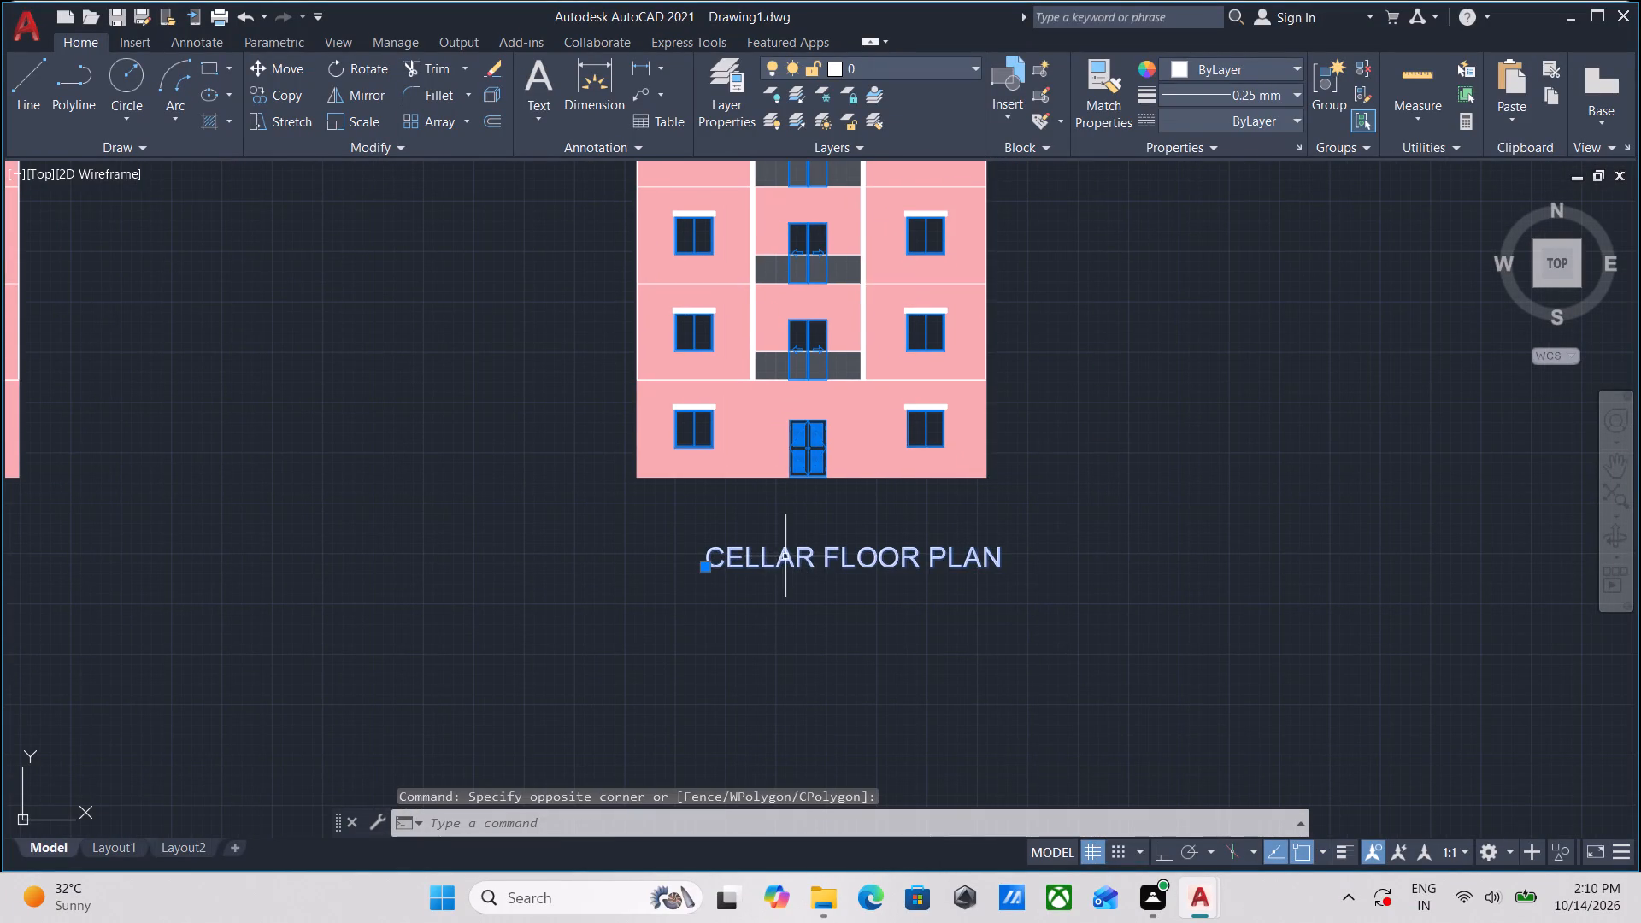
{"action": "double_click", "coordinate": [785, 556]}
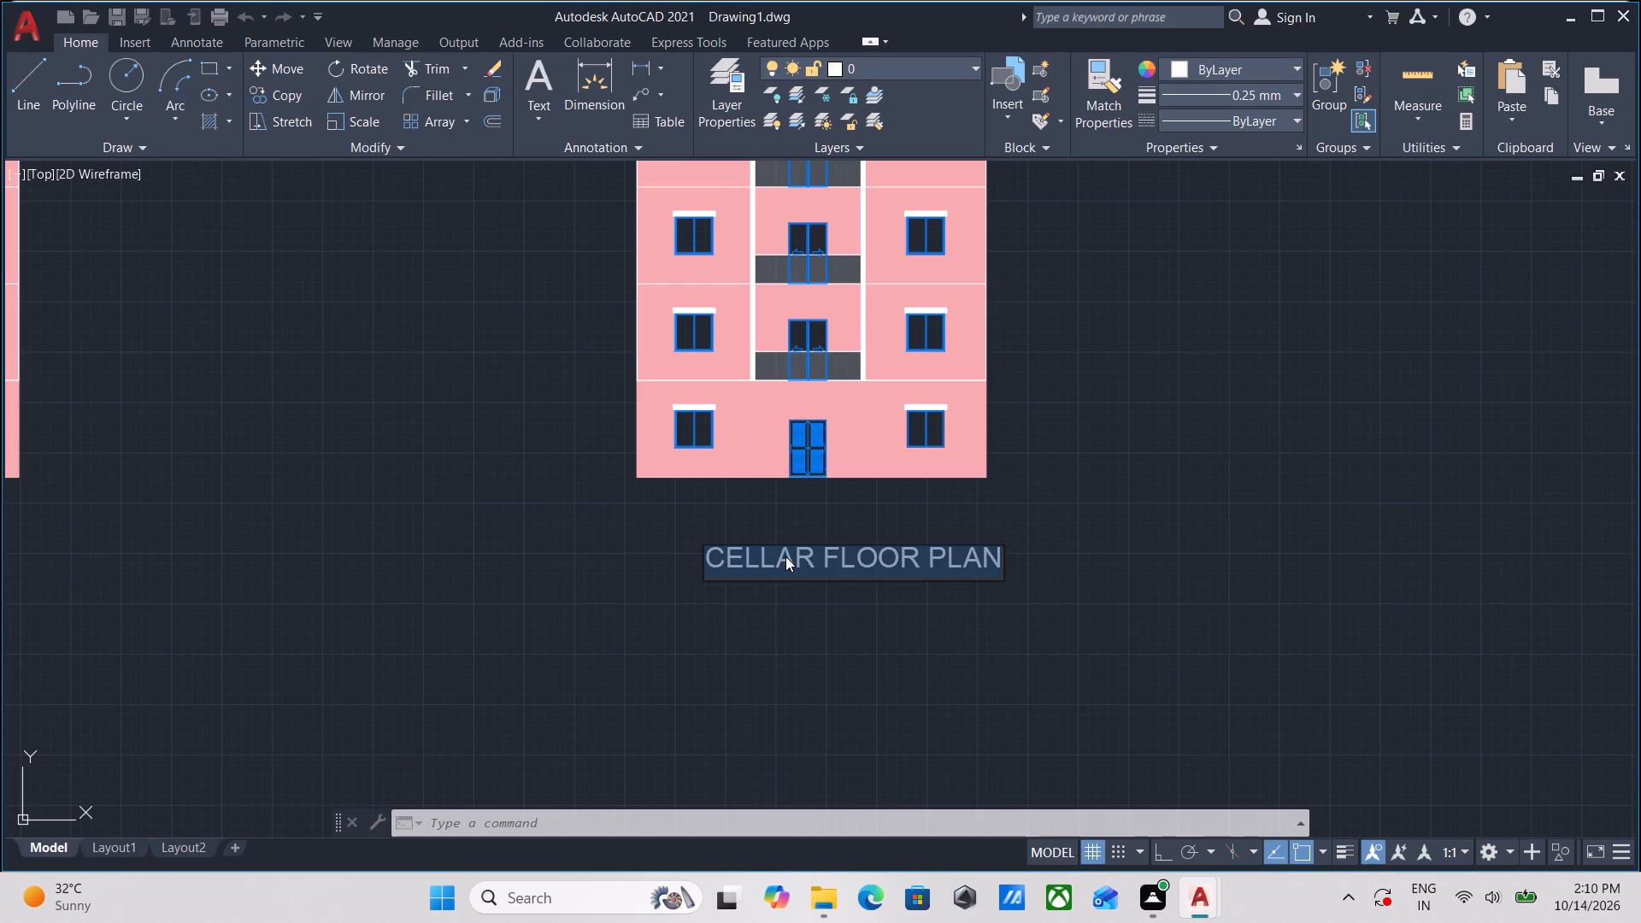
{"action": "type", "text": "BACK"}
{"action": "key", "text": "space"}
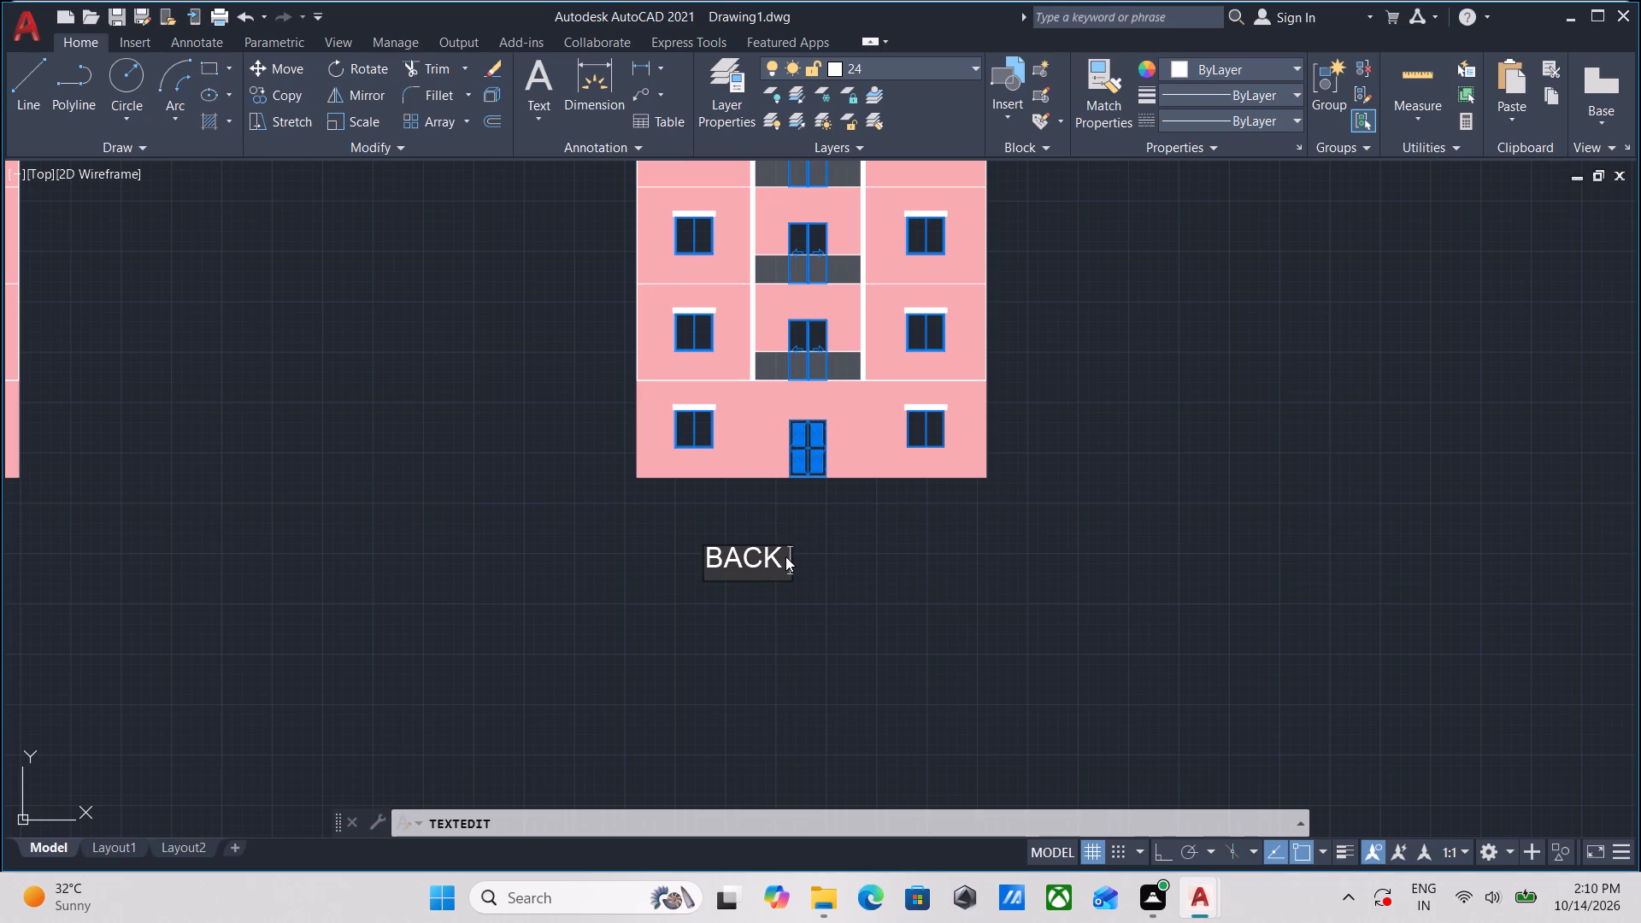
{"action": "type", "text": "ELE"}
{"action": "type", "text": "VATION"}
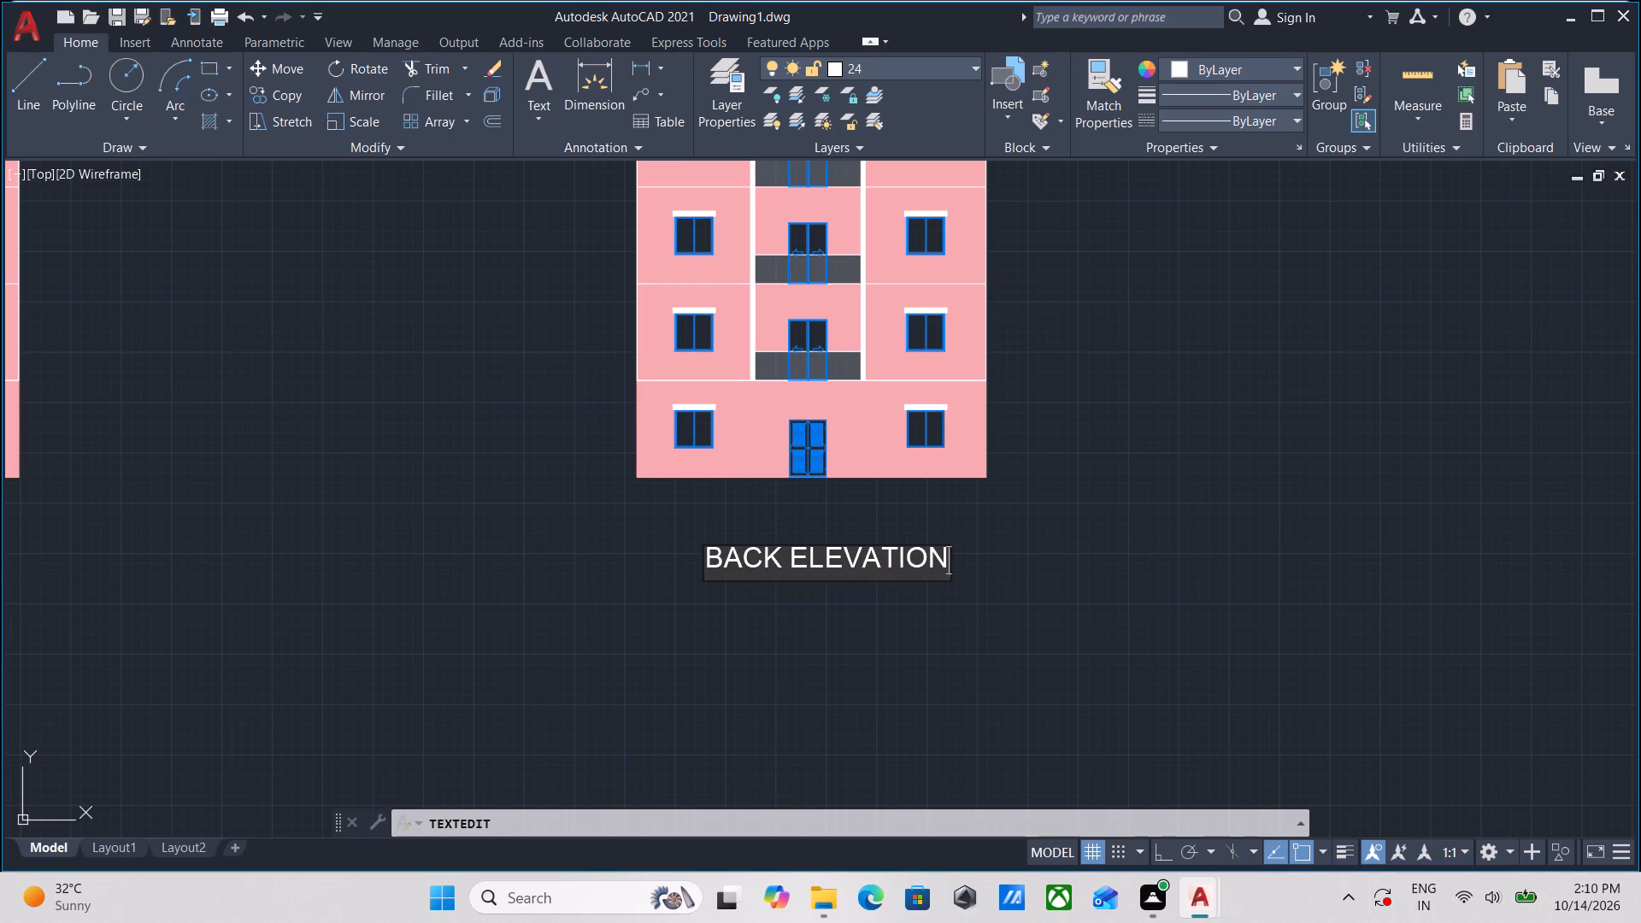
{"action": "key", "text": "Return"}
{"action": "key", "text": "Return"}
Review both titled elevations and the cellar, ground and 1,2,3,4 floor plans, checking their labels and annotations.
{"action": "scroll", "coordinate": [203, 589], "scroll_direction": "down", "scroll_amount": 2}
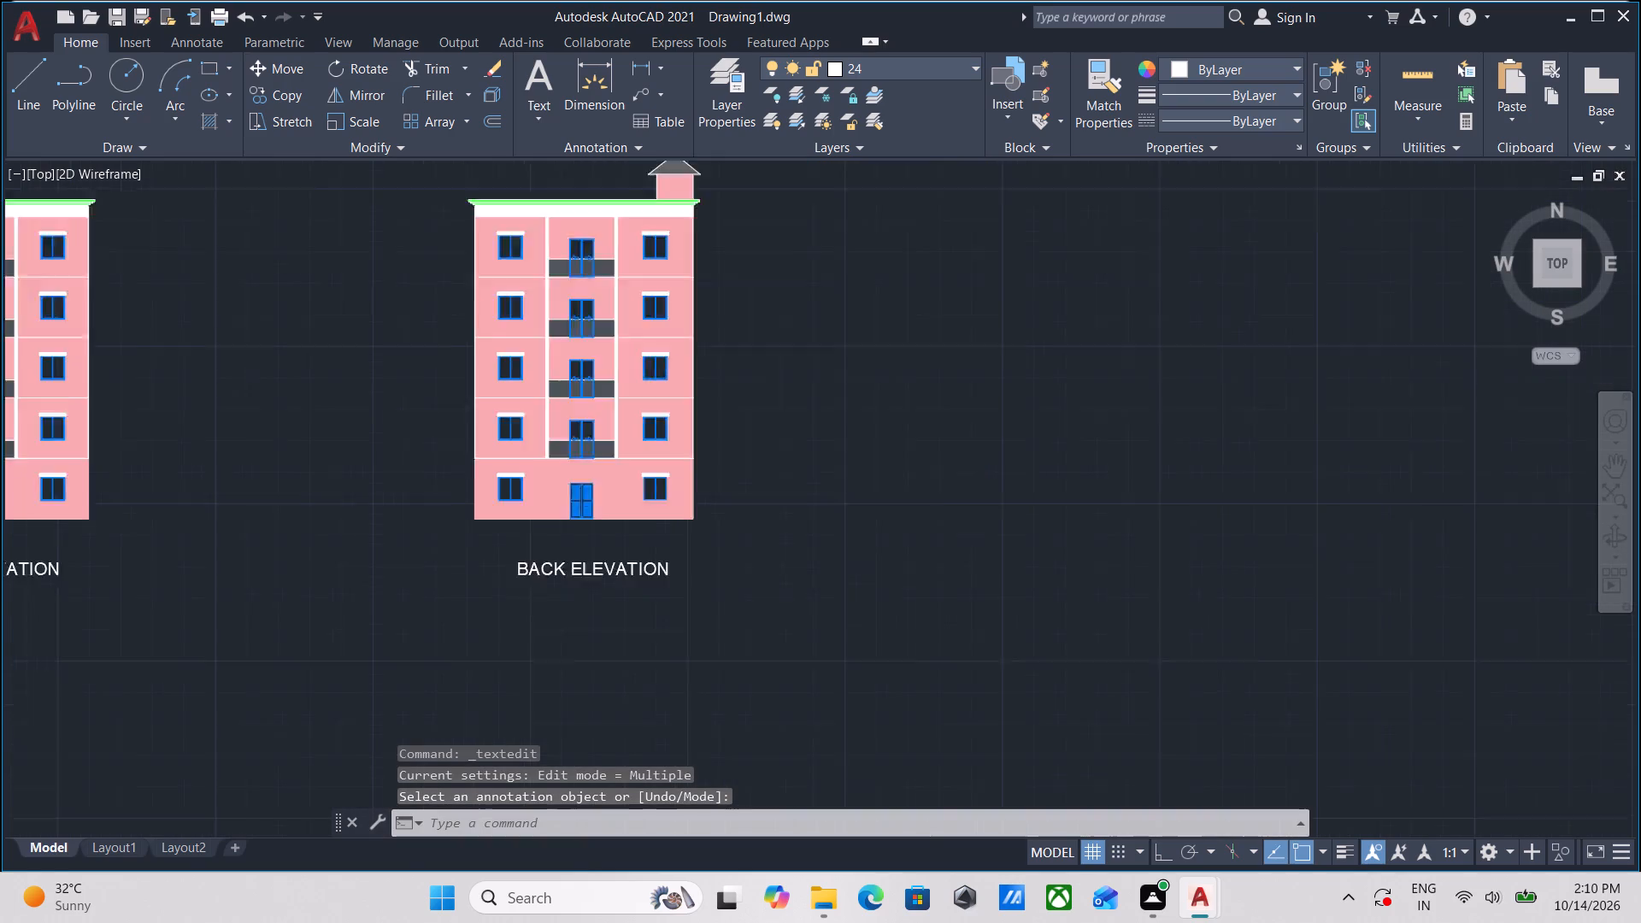
{"action": "scroll", "coordinate": [332, 578], "scroll_direction": "up", "scroll_amount": 1}
{"action": "middle_click_drag", "start_coordinate": [674, 636], "coordinate": [875, 635]}
{"action": "scroll", "coordinate": [490, 590], "scroll_direction": "down", "scroll_amount": 2}
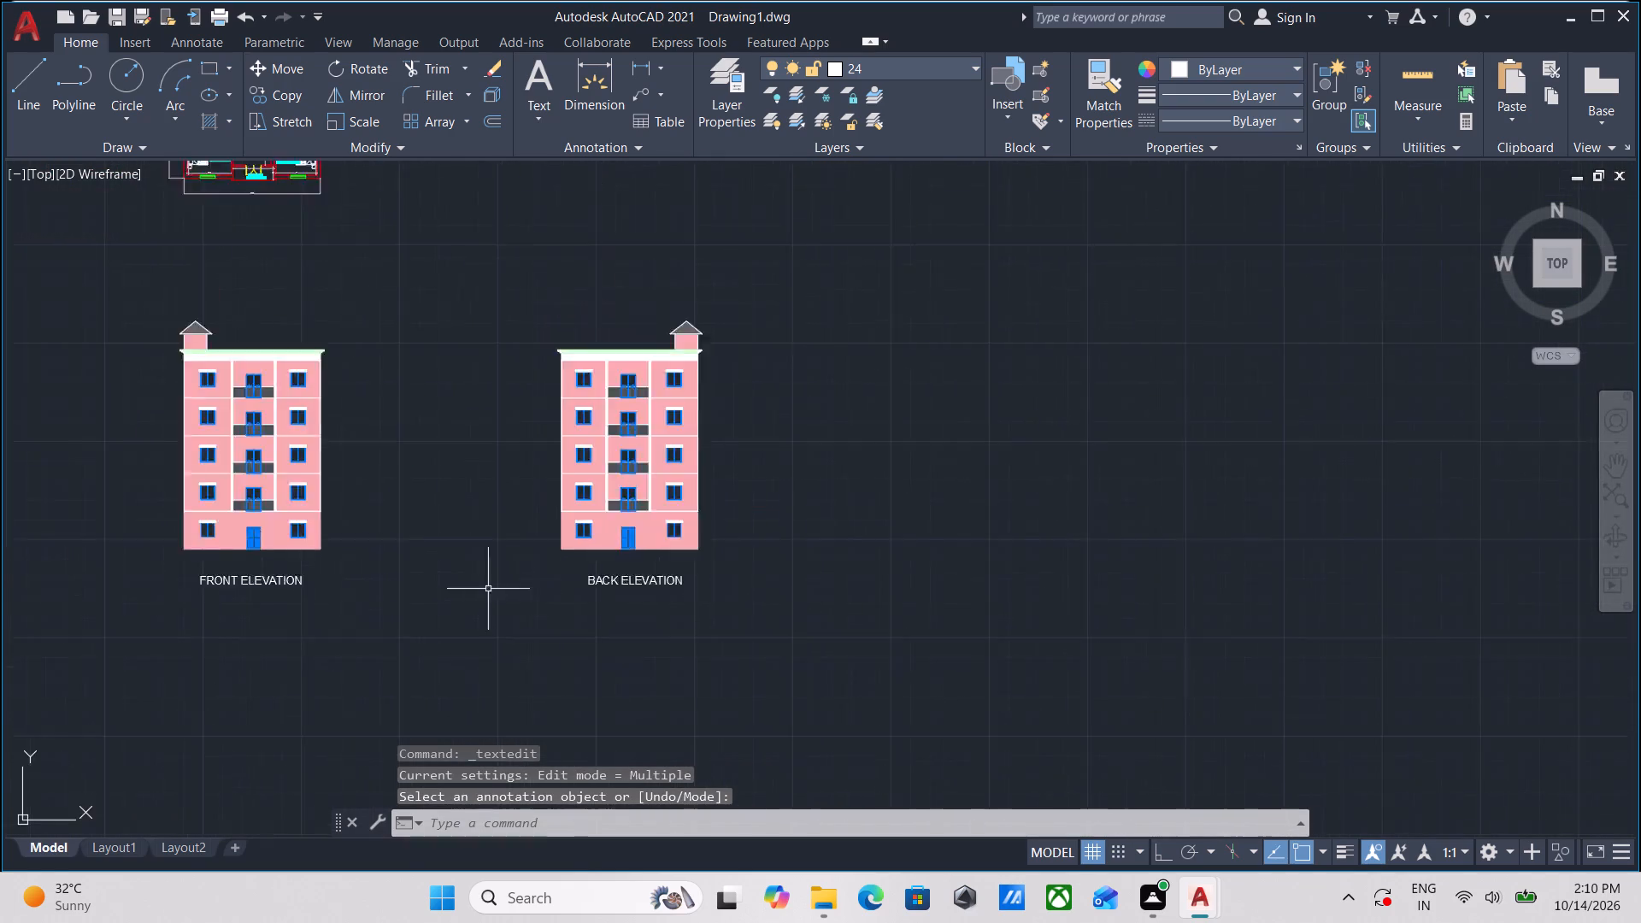
{"action": "middle_click_drag", "start_coordinate": [488, 589], "coordinate": [756, 630]}
{"action": "middle_click_drag", "start_coordinate": [314, 538], "coordinate": [716, 631]}
{"action": "scroll", "coordinate": [346, 489], "scroll_direction": "up", "scroll_amount": 3}
{"action": "middle_click_drag", "start_coordinate": [357, 496], "coordinate": [494, 758]}
{"action": "scroll", "coordinate": [485, 665], "scroll_direction": "down", "scroll_amount": 1}
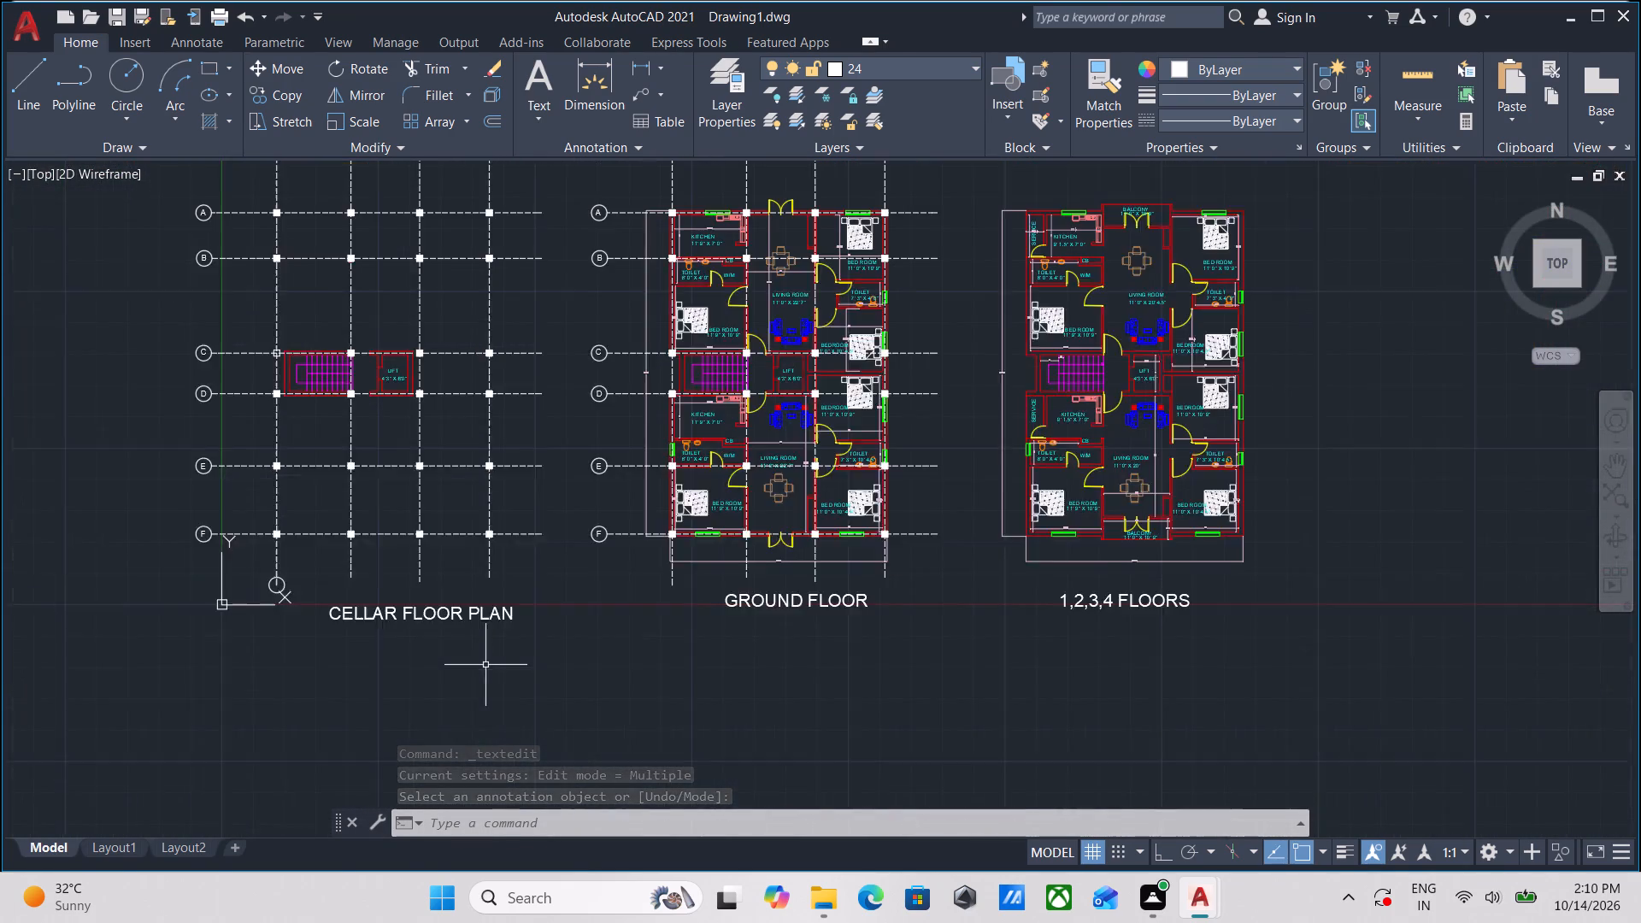
{"action": "middle_click_drag", "start_coordinate": [485, 665], "coordinate": [426, 754]}
{"action": "scroll", "coordinate": [445, 611], "scroll_direction": "up", "scroll_amount": 1}
{"action": "scroll", "coordinate": [509, 605], "scroll_direction": "down", "scroll_amount": 1}
{"action": "middle_click_drag", "start_coordinate": [509, 605], "coordinate": [373, 637]}
{"action": "scroll", "coordinate": [373, 637], "scroll_direction": "up", "scroll_amount": 2}
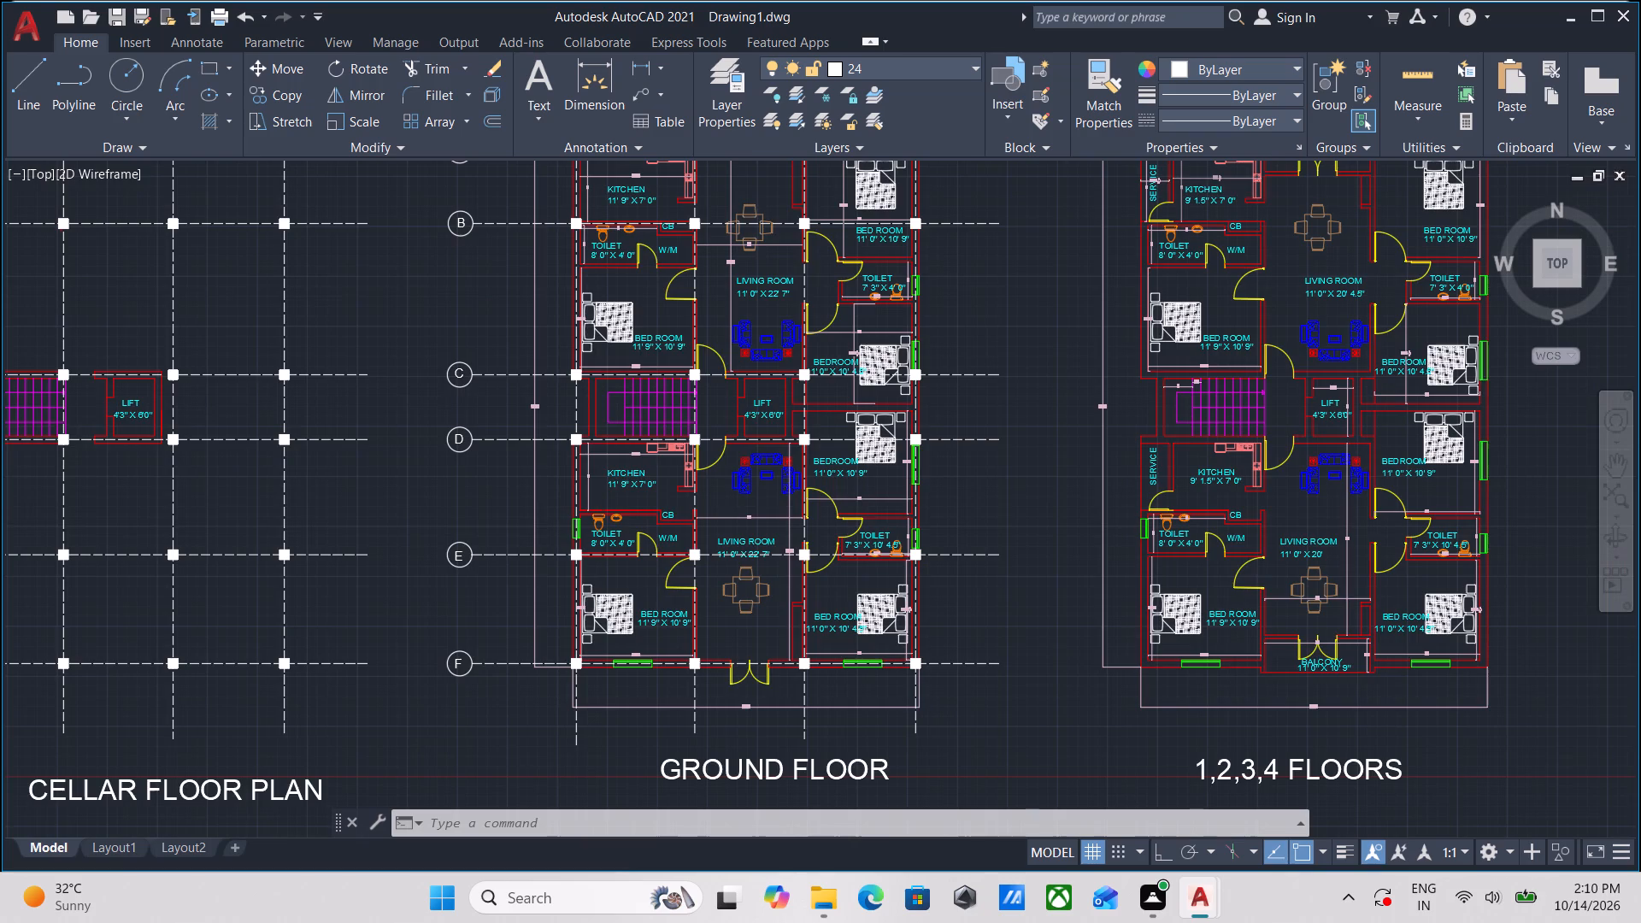
{"action": "scroll", "coordinate": [373, 637], "scroll_direction": "down", "scroll_amount": 2}
{"action": "middle_click_drag", "start_coordinate": [373, 637], "coordinate": [516, 627]}
{"action": "scroll", "coordinate": [516, 627], "scroll_direction": "up", "scroll_amount": 1}
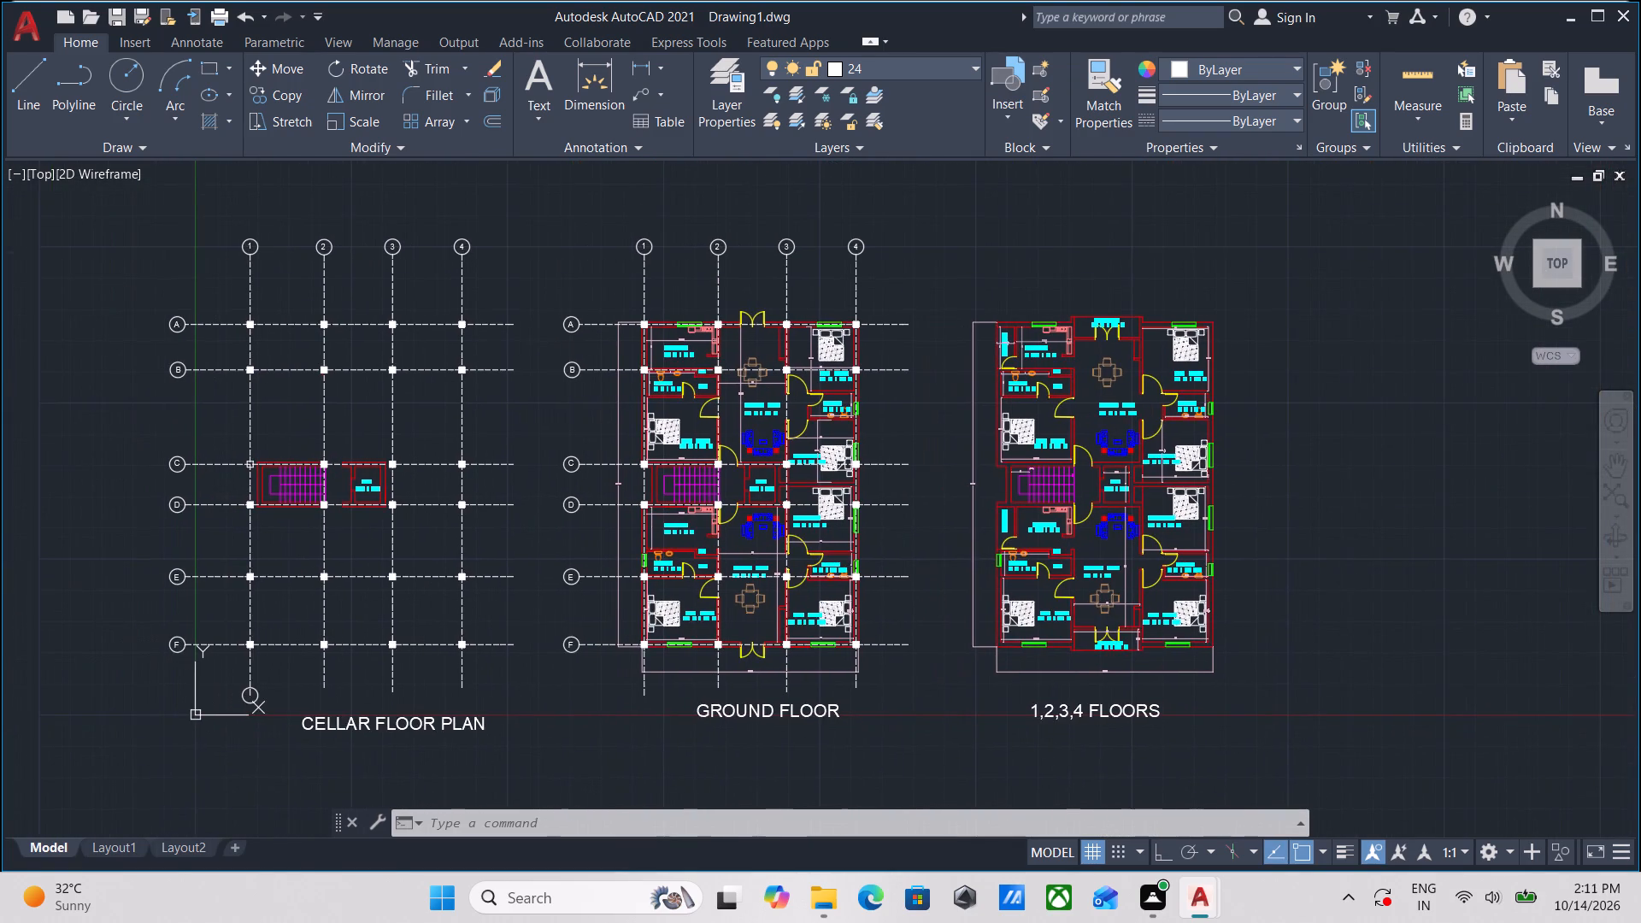
{"action": "middle_click_drag", "start_coordinate": [532, 627], "coordinate": [741, 701]}
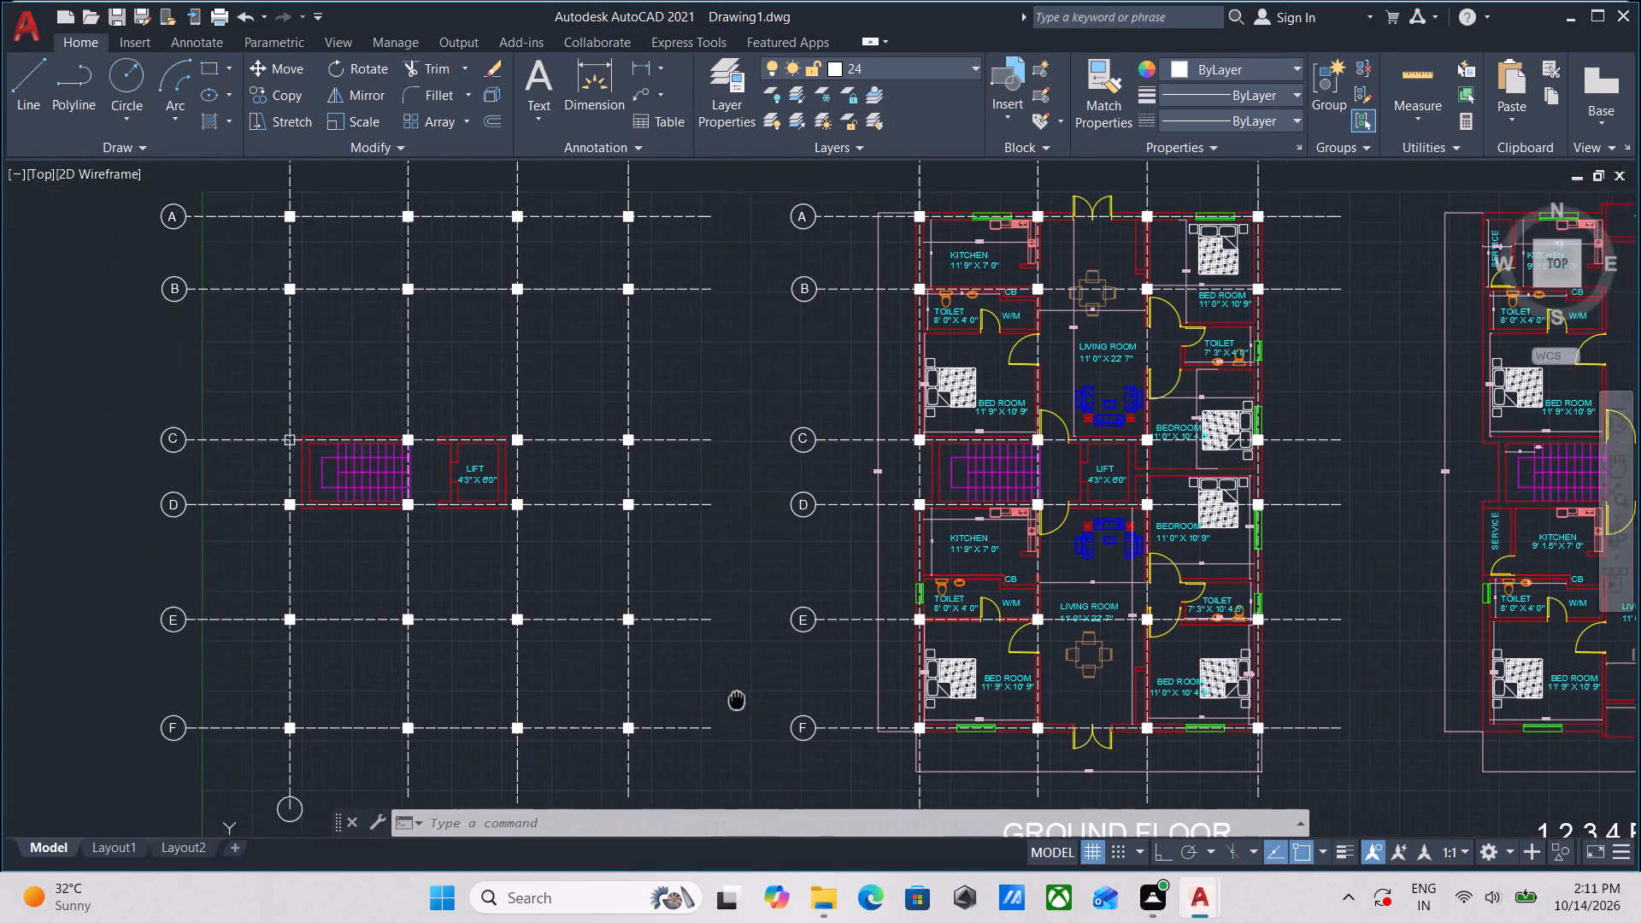
{"action": "middle_click_drag", "start_coordinate": [741, 701], "coordinate": [807, 685]}
{"action": "scroll", "coordinate": [807, 685], "scroll_direction": "down", "scroll_amount": 1}
{"action": "middle_click_drag", "start_coordinate": [807, 685], "coordinate": [762, 646]}
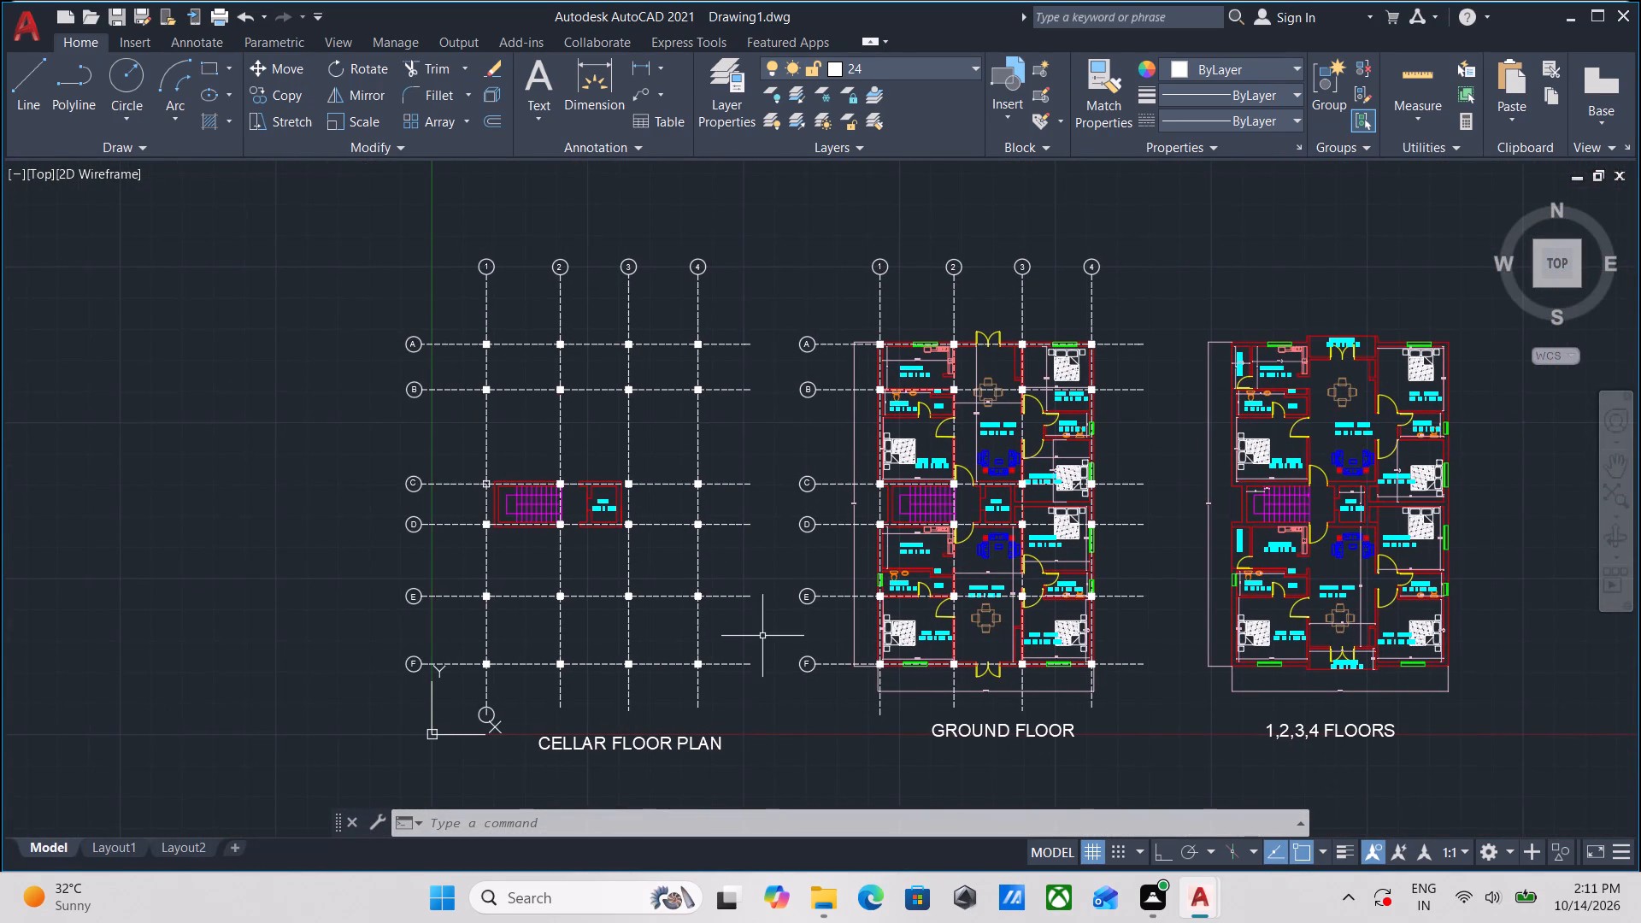
{"action": "scroll", "coordinate": [762, 636], "scroll_direction": "down", "scroll_amount": 1}
{"action": "middle_click_drag", "start_coordinate": [762, 636], "coordinate": [705, 585]}
Copy the LIFT label from the cellar plan's lift to the northwest corner inside its staircase walls.
{"action": "scroll", "coordinate": [620, 542], "scroll_direction": "up", "scroll_amount": 4}
{"action": "middle_click_drag", "start_coordinate": [522, 438], "coordinate": [558, 538]}
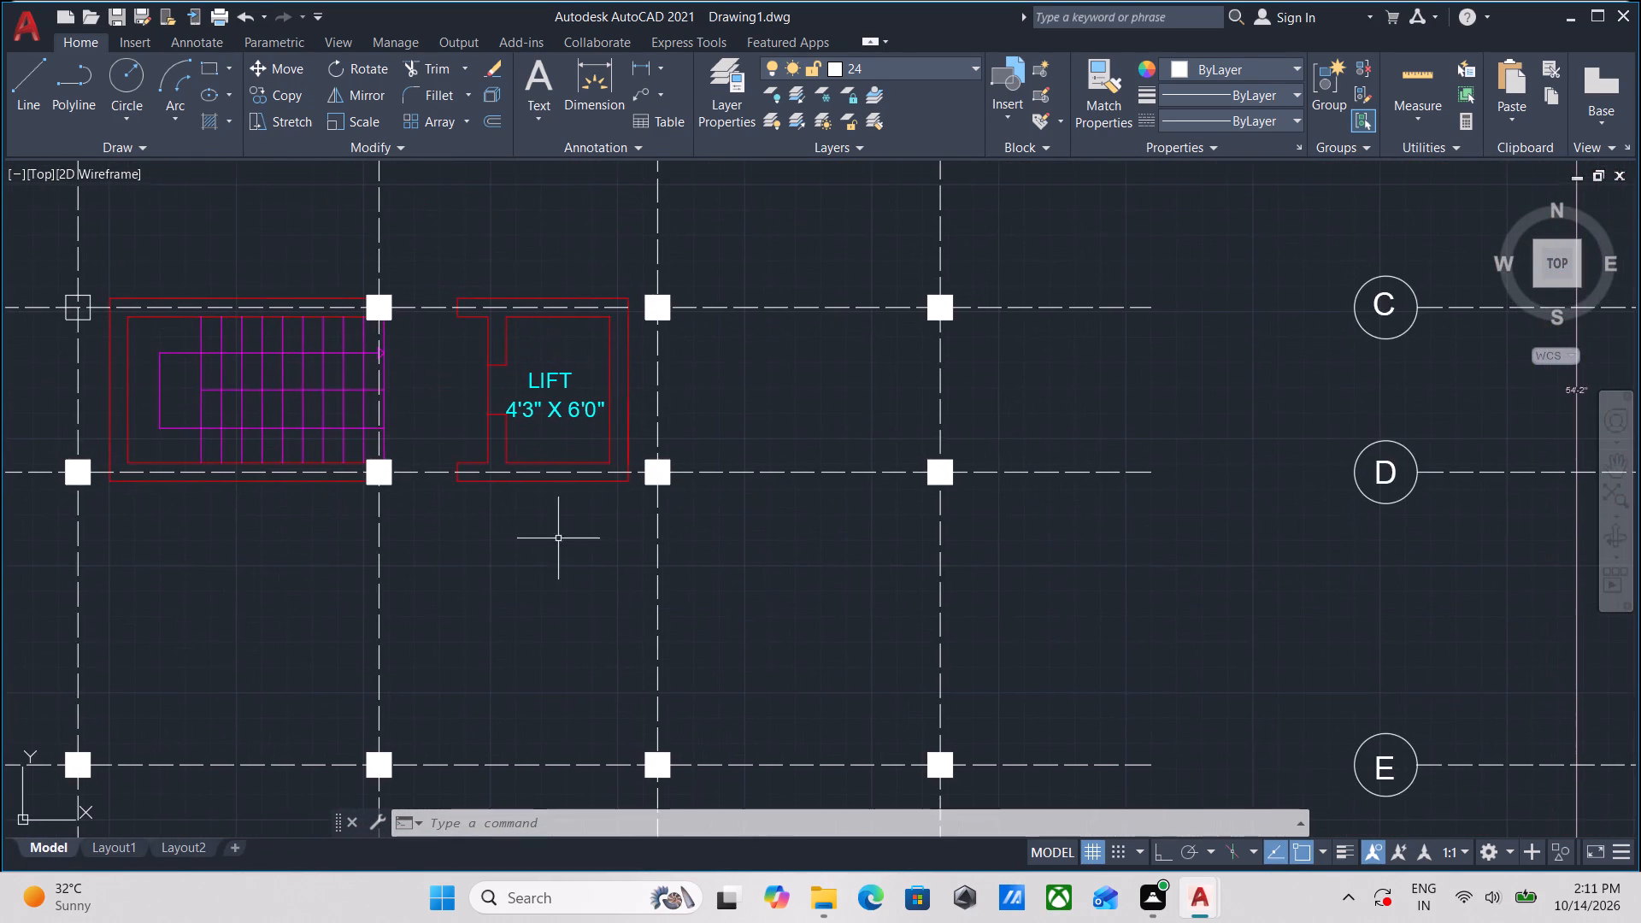
{"action": "scroll", "coordinate": [549, 438], "scroll_direction": "up", "scroll_amount": 2}
{"action": "scroll", "coordinate": [549, 423], "scroll_direction": "down", "scroll_amount": 1}
{"action": "middle_click_drag", "start_coordinate": [549, 423], "coordinate": [672, 502]}
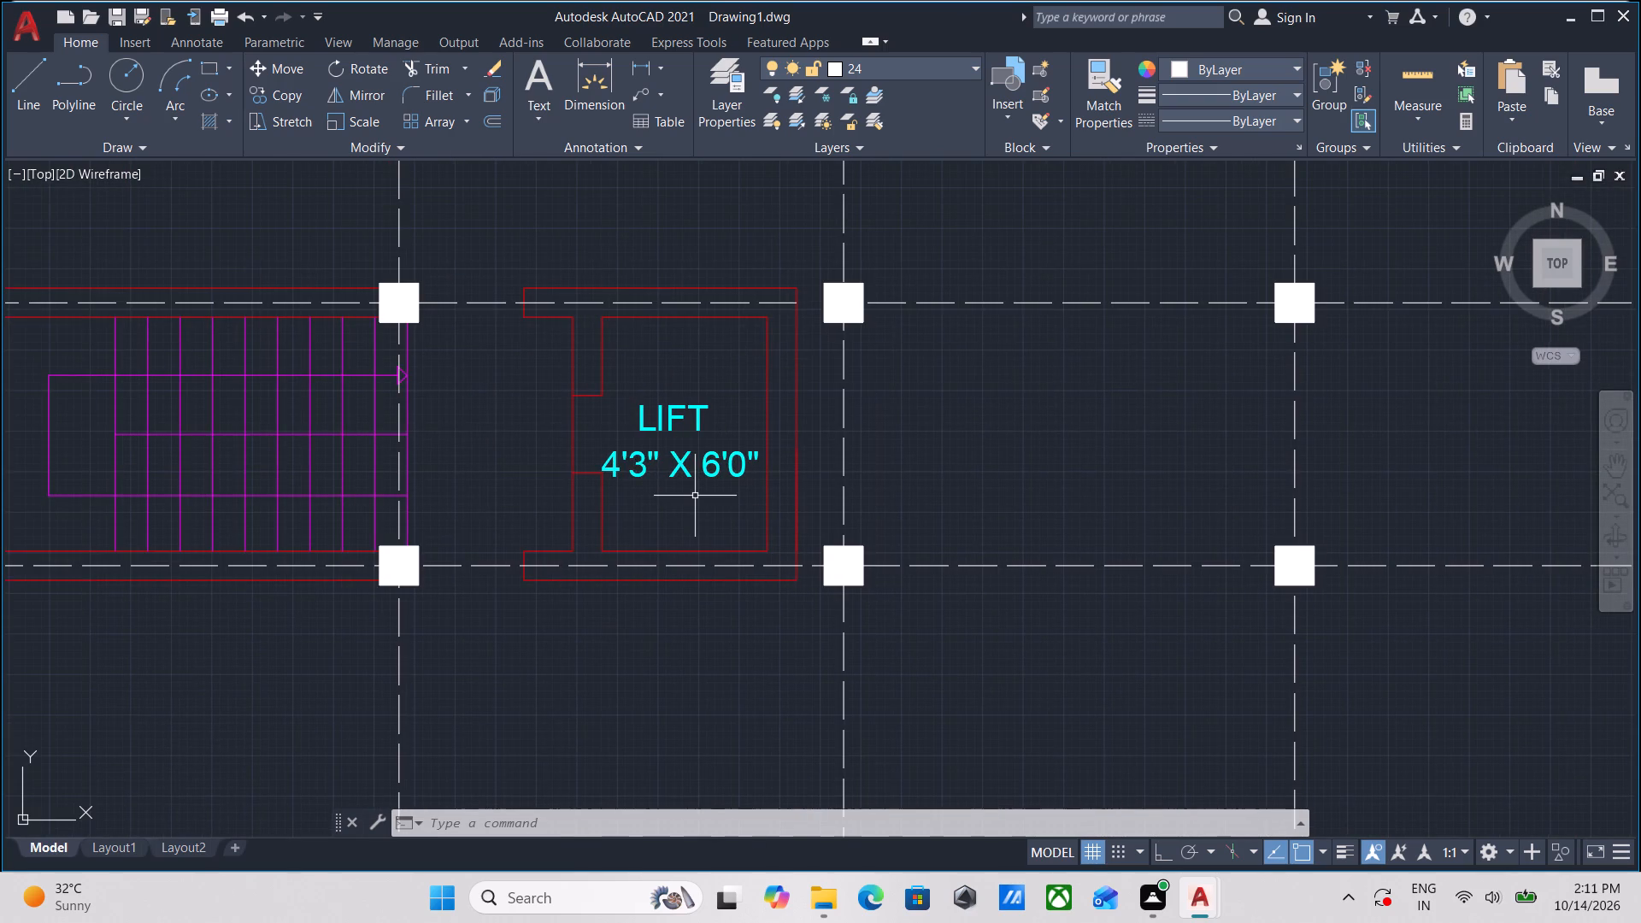
{"action": "left_click", "coordinate": [715, 382]}
{"action": "left_click", "coordinate": [656, 422]}
{"action": "middle_click_drag", "start_coordinate": [666, 437], "coordinate": [732, 424]}
{"action": "type", "text": "CO"}
{"action": "key", "text": "Return"}
{"action": "scroll", "coordinate": [709, 423], "scroll_direction": "up", "scroll_amount": 2}
{"action": "left_click", "coordinate": [712, 417]}
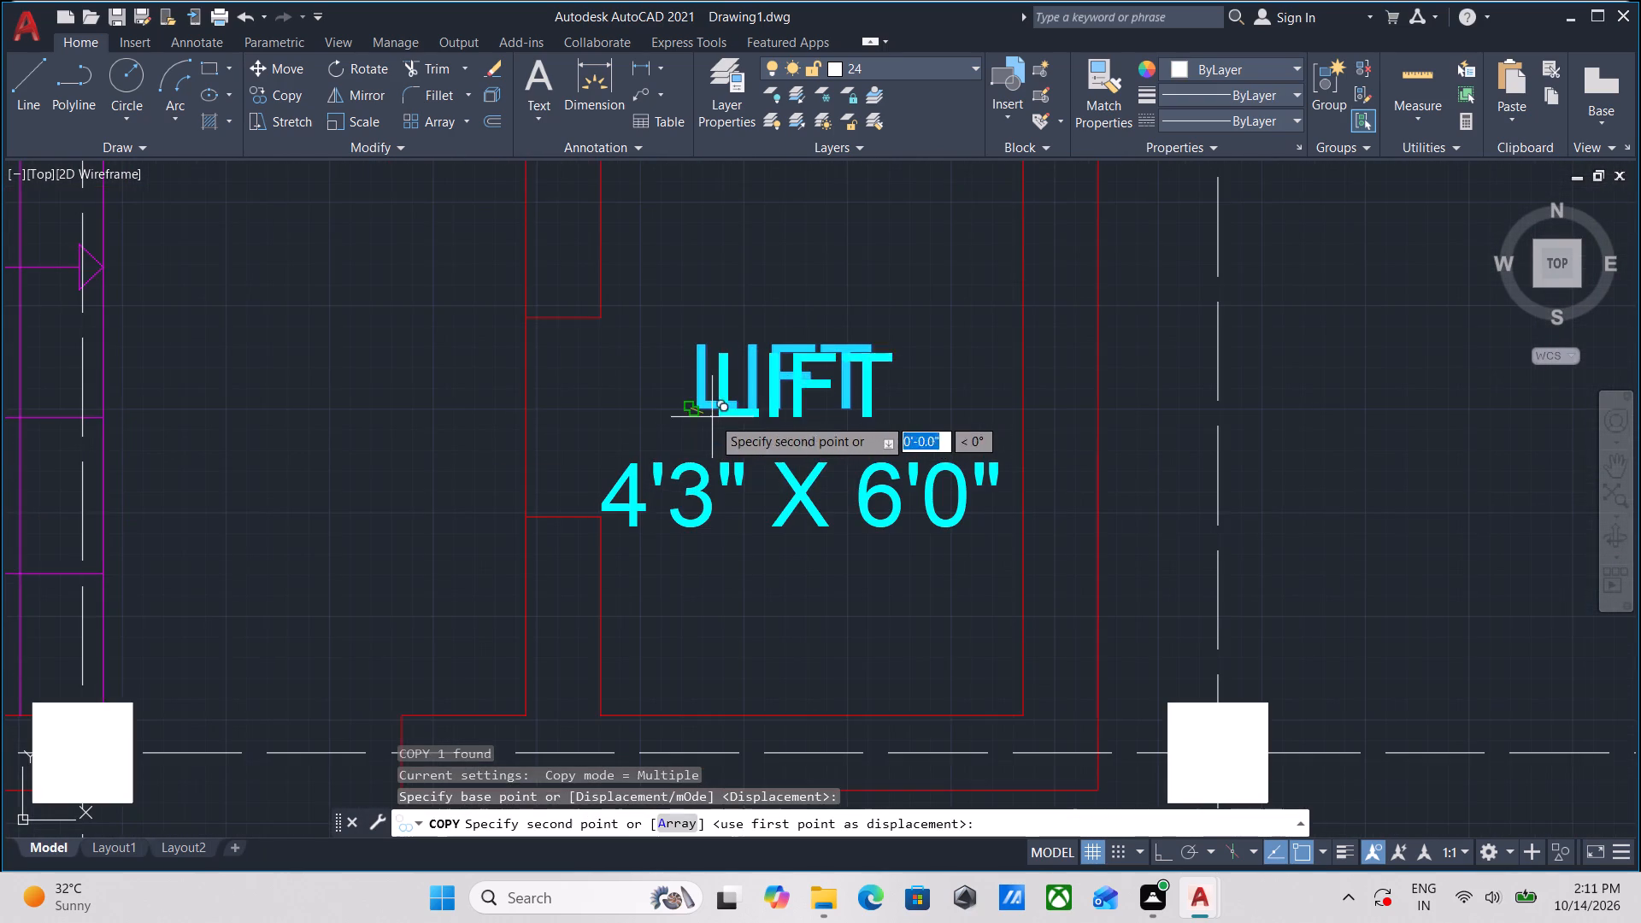
{"action": "scroll", "coordinate": [209, 426], "scroll_direction": "down", "scroll_amount": 1}
{"action": "middle_click_drag", "start_coordinate": [209, 426], "coordinate": [873, 469]}
{"action": "scroll", "coordinate": [466, 456], "scroll_direction": "down", "scroll_amount": 1}
{"action": "middle_click_drag", "start_coordinate": [466, 456], "coordinate": [822, 530]}
{"action": "scroll", "coordinate": [578, 473], "scroll_direction": "up", "scroll_amount": 2}
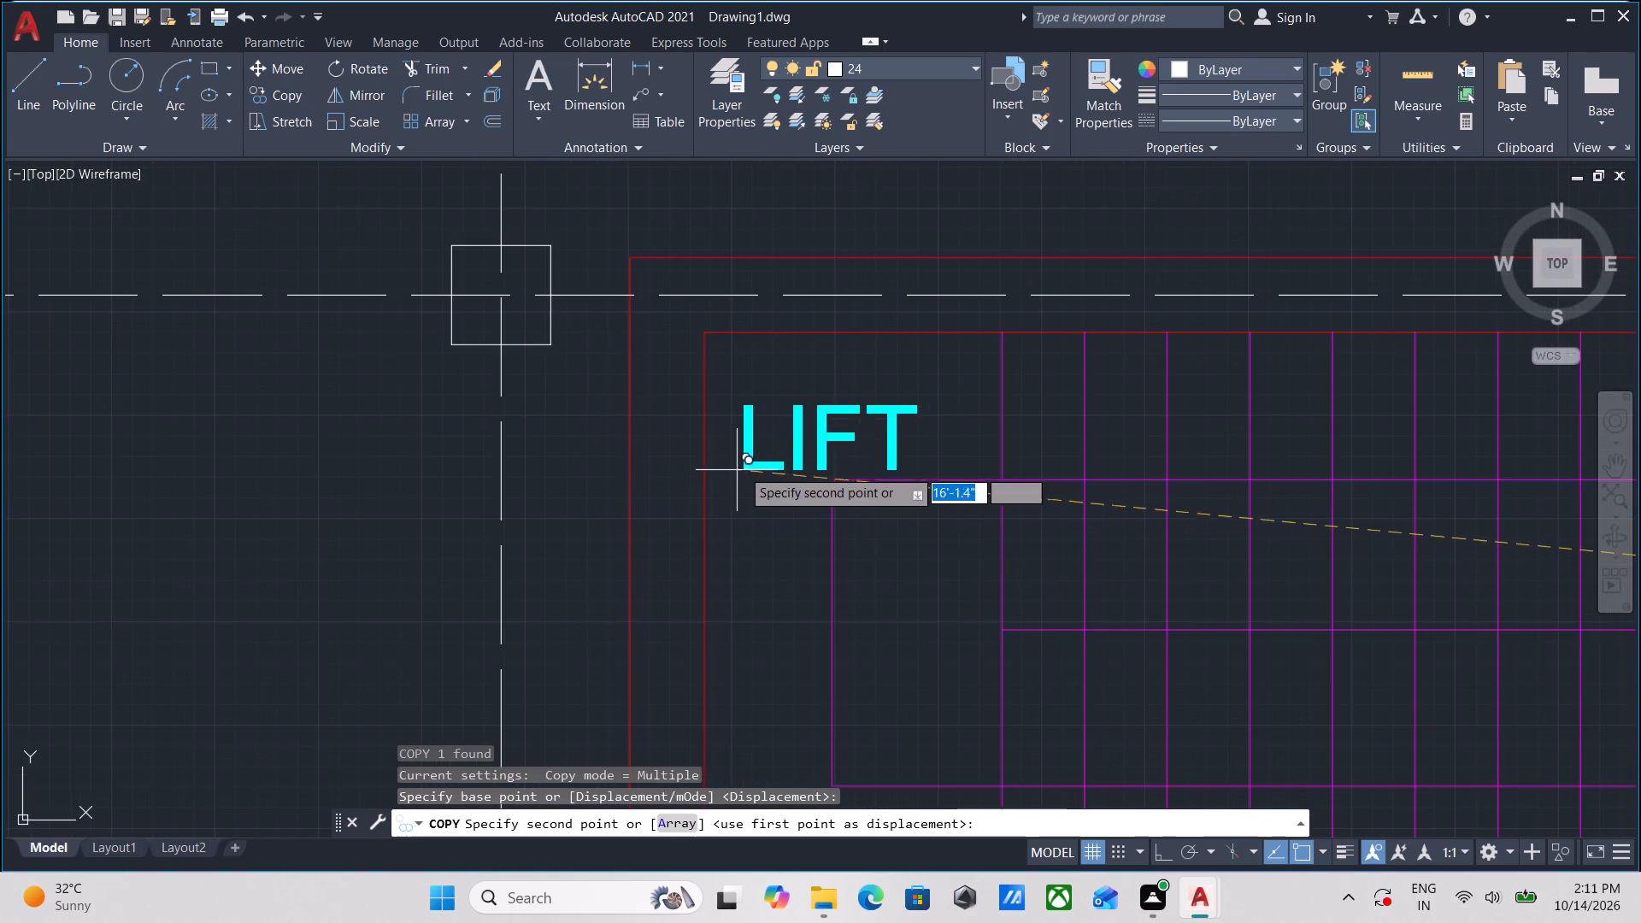
{"action": "left_click", "coordinate": [753, 460]}
{"action": "key", "text": "Escape"}
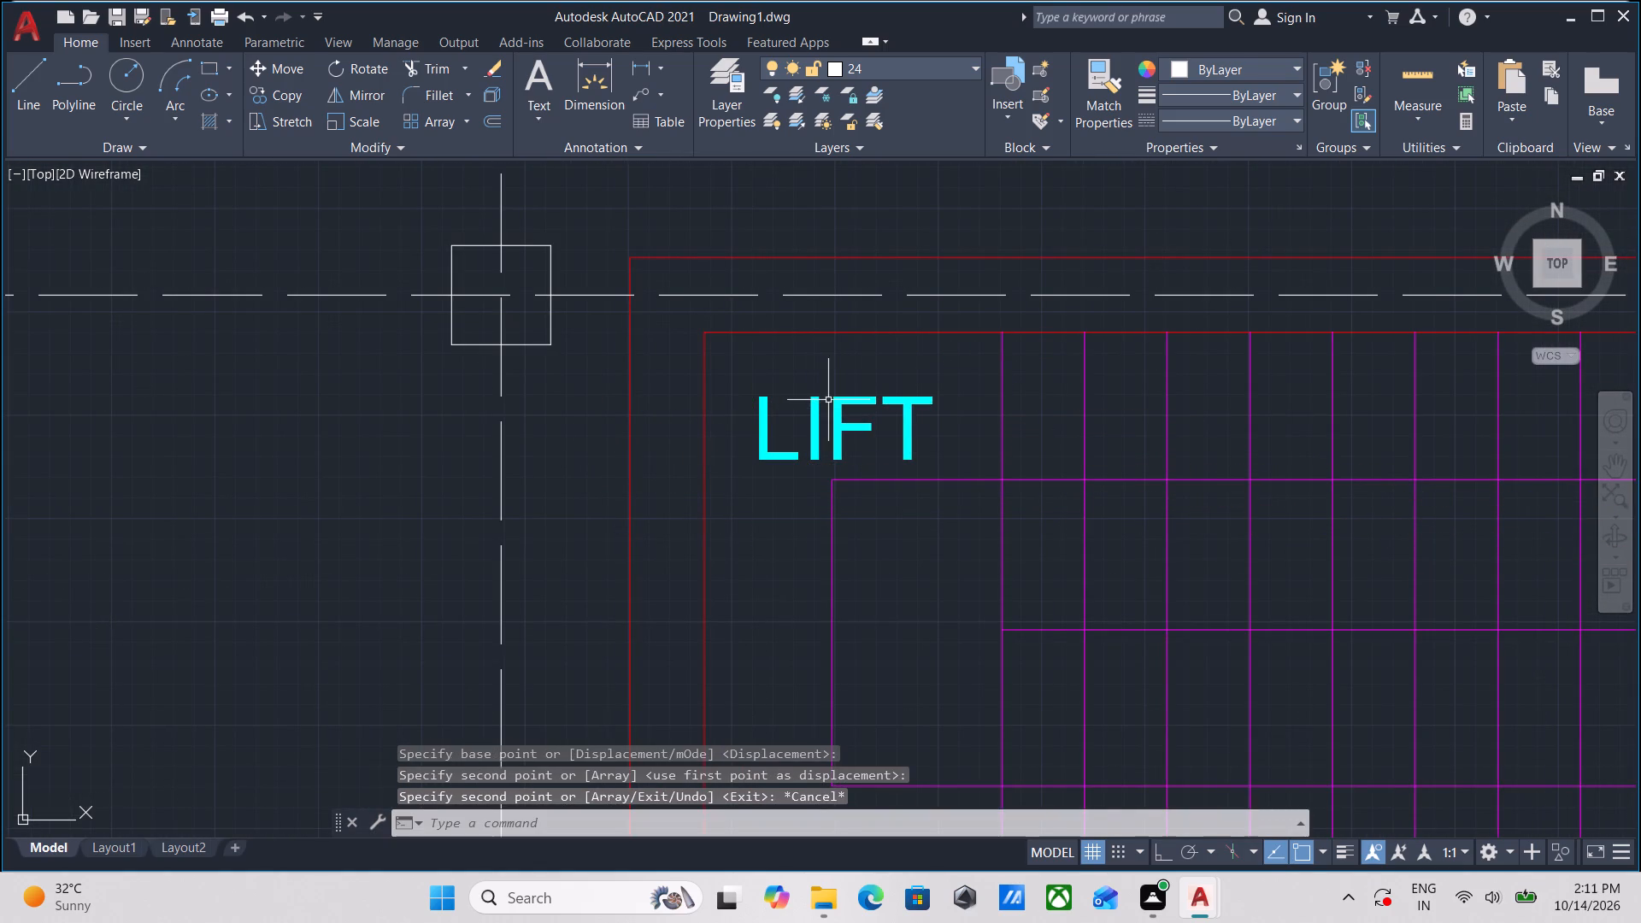
Change the copied label in the cellar plan's staircase to STAIRS.
{"action": "double_click", "coordinate": [820, 408]}
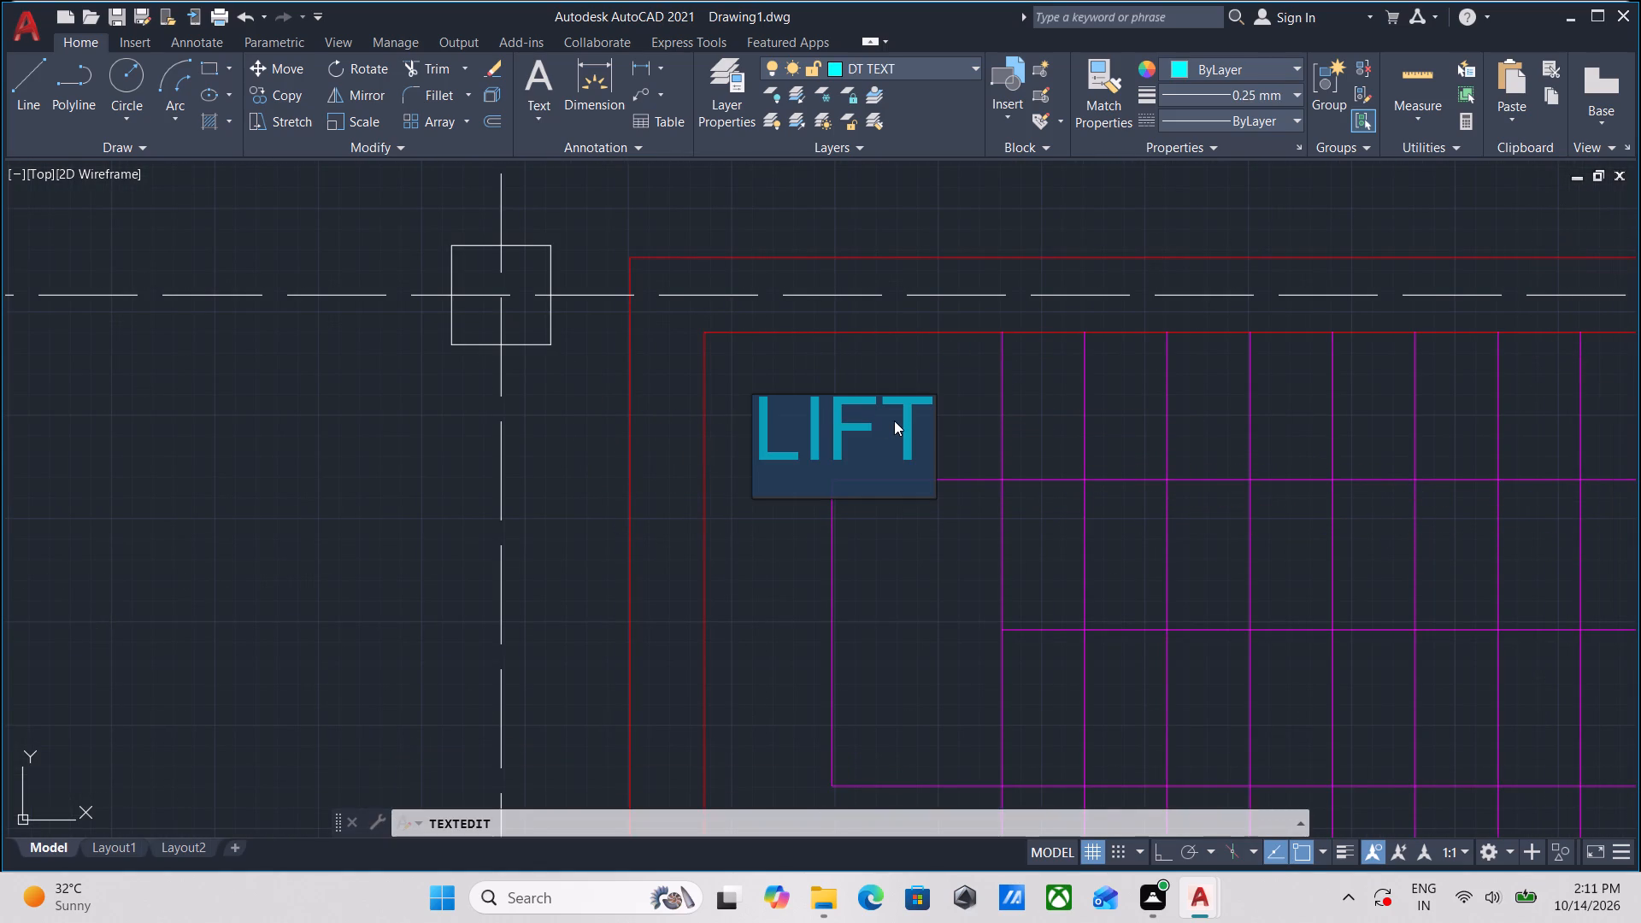
{"action": "key", "text": "BackSpace"}
{"action": "type", "text": "ST"}
{"action": "type", "text": "AIR"}
{"action": "key", "text": "s"}
{"action": "key", "text": "Return"}
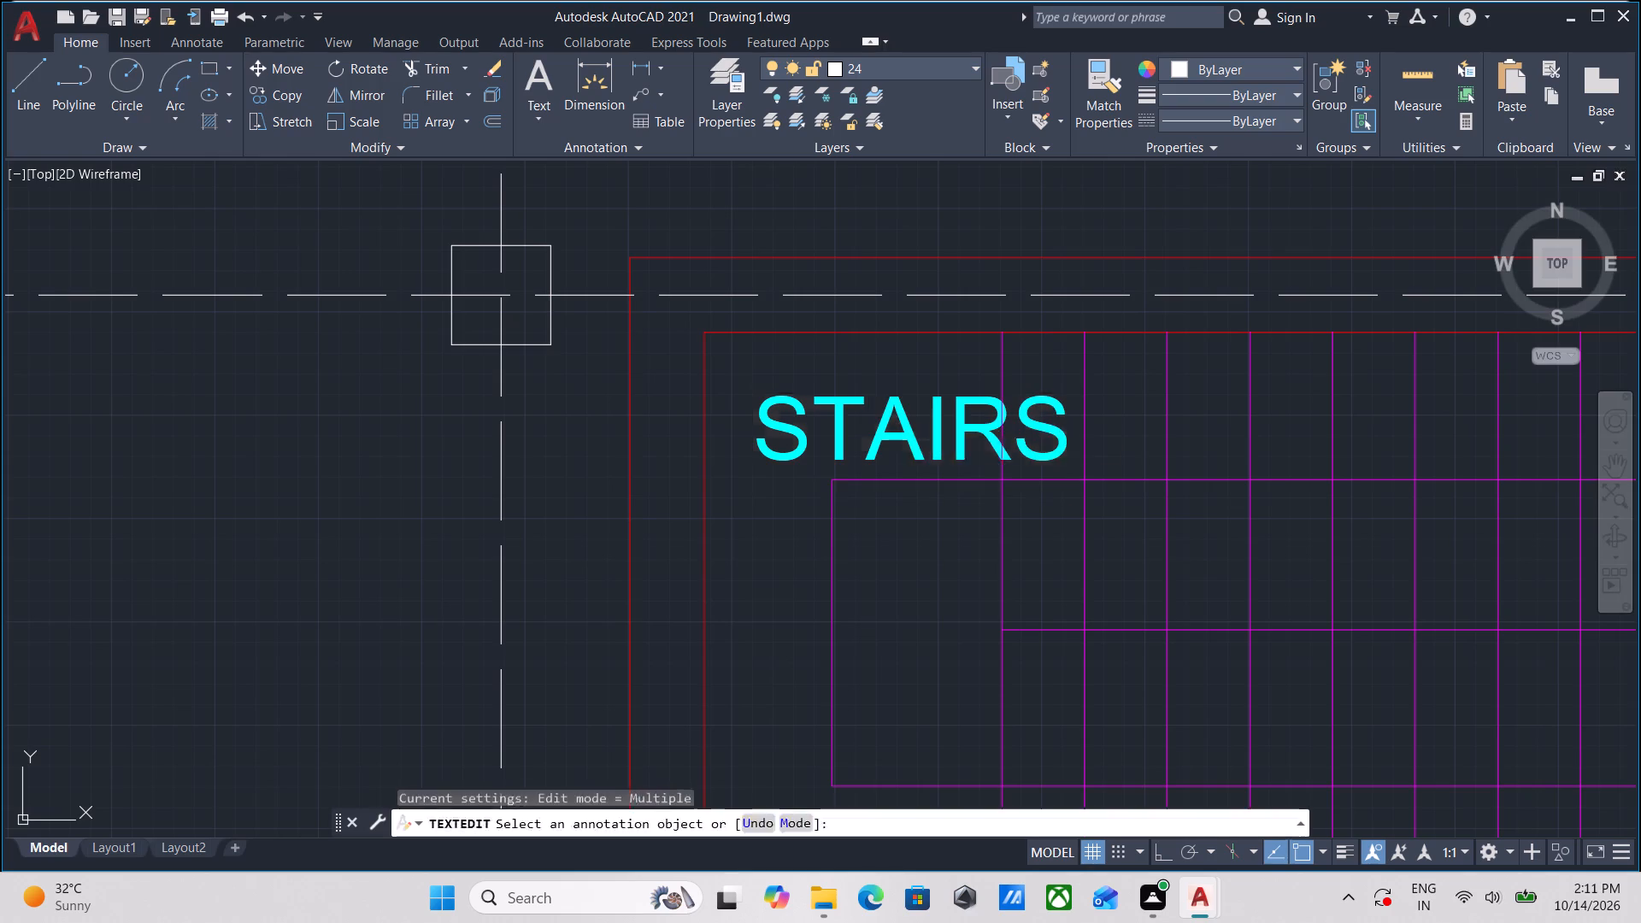
{"action": "key", "text": "Return"}
Copy the STAIRS label in the cellar plan's staircase to a spot lower on the landing, near the west wall.
{"action": "scroll", "coordinate": [898, 450], "scroll_direction": "down", "scroll_amount": 1}
{"action": "scroll", "coordinate": [904, 463], "scroll_direction": "up", "scroll_amount": 2}
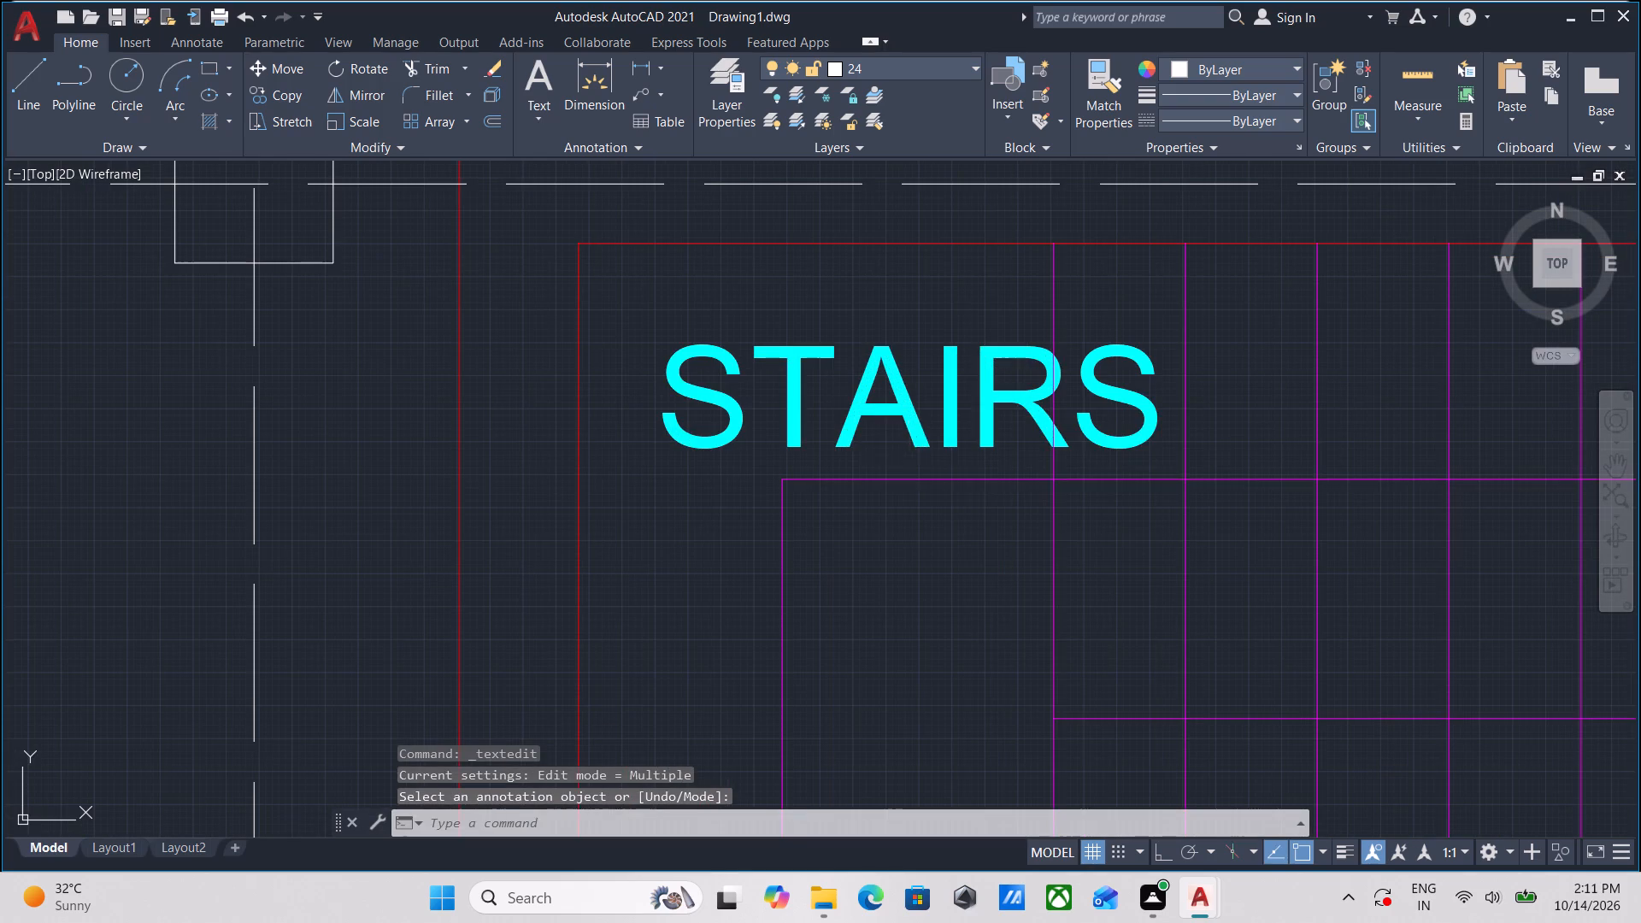
{"action": "left_click", "coordinate": [909, 462]}
{"action": "left_click", "coordinate": [854, 398]}
{"action": "scroll", "coordinate": [854, 398], "scroll_direction": "down", "scroll_amount": 1}
{"action": "middle_click_drag", "start_coordinate": [854, 398], "coordinate": [653, 398]}
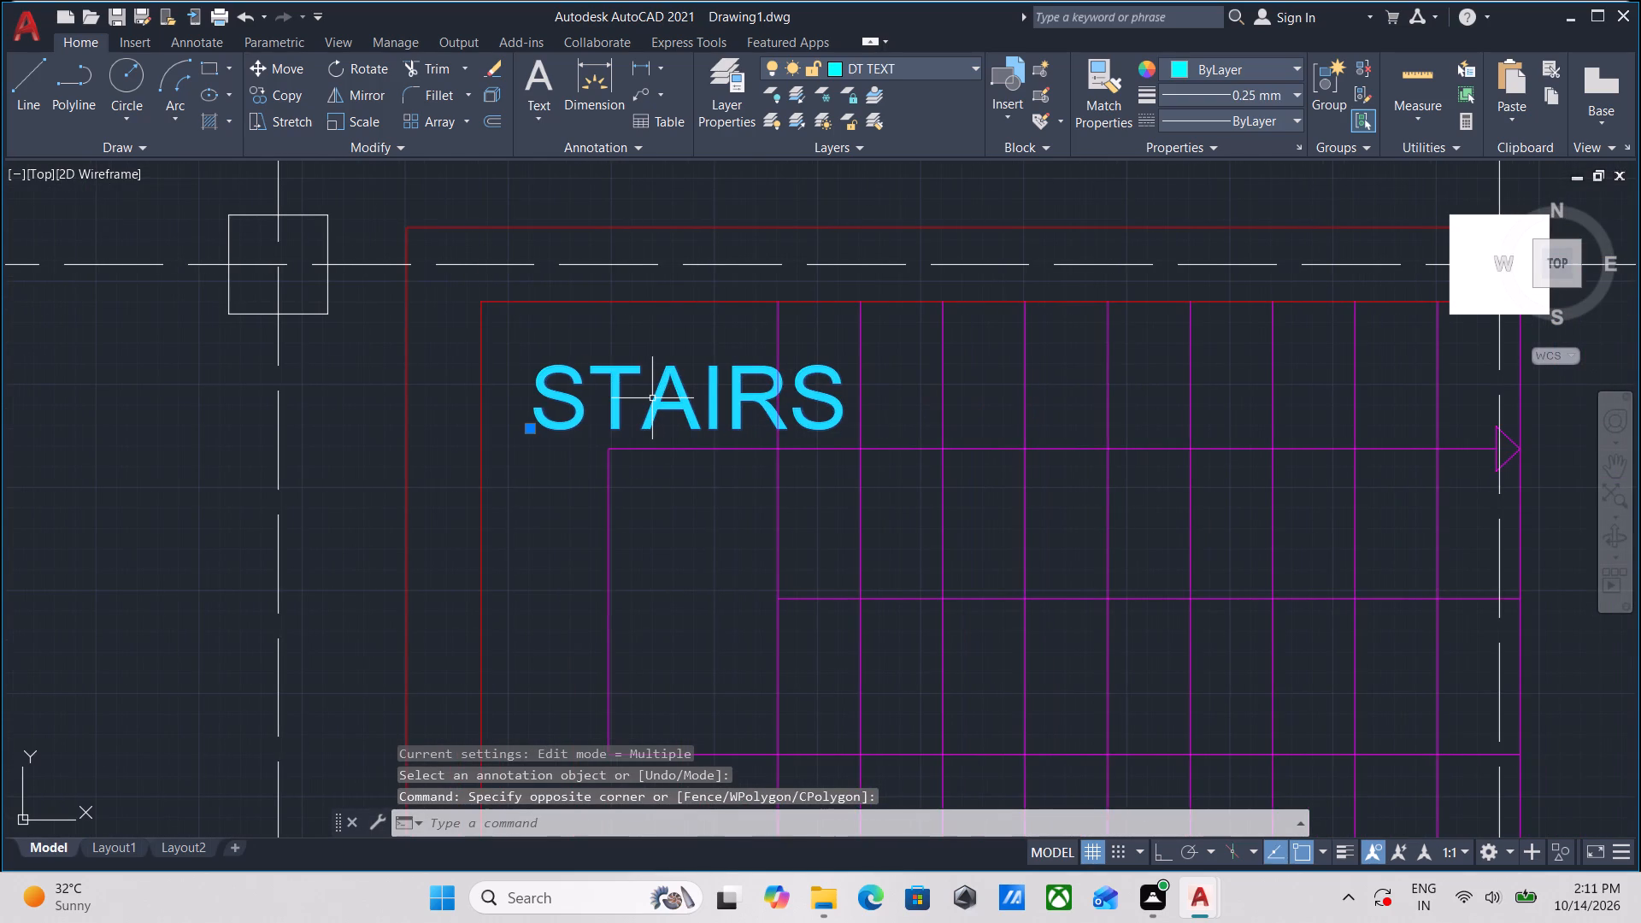
{"action": "type", "text": "CO"}
{"action": "key", "text": "Return"}
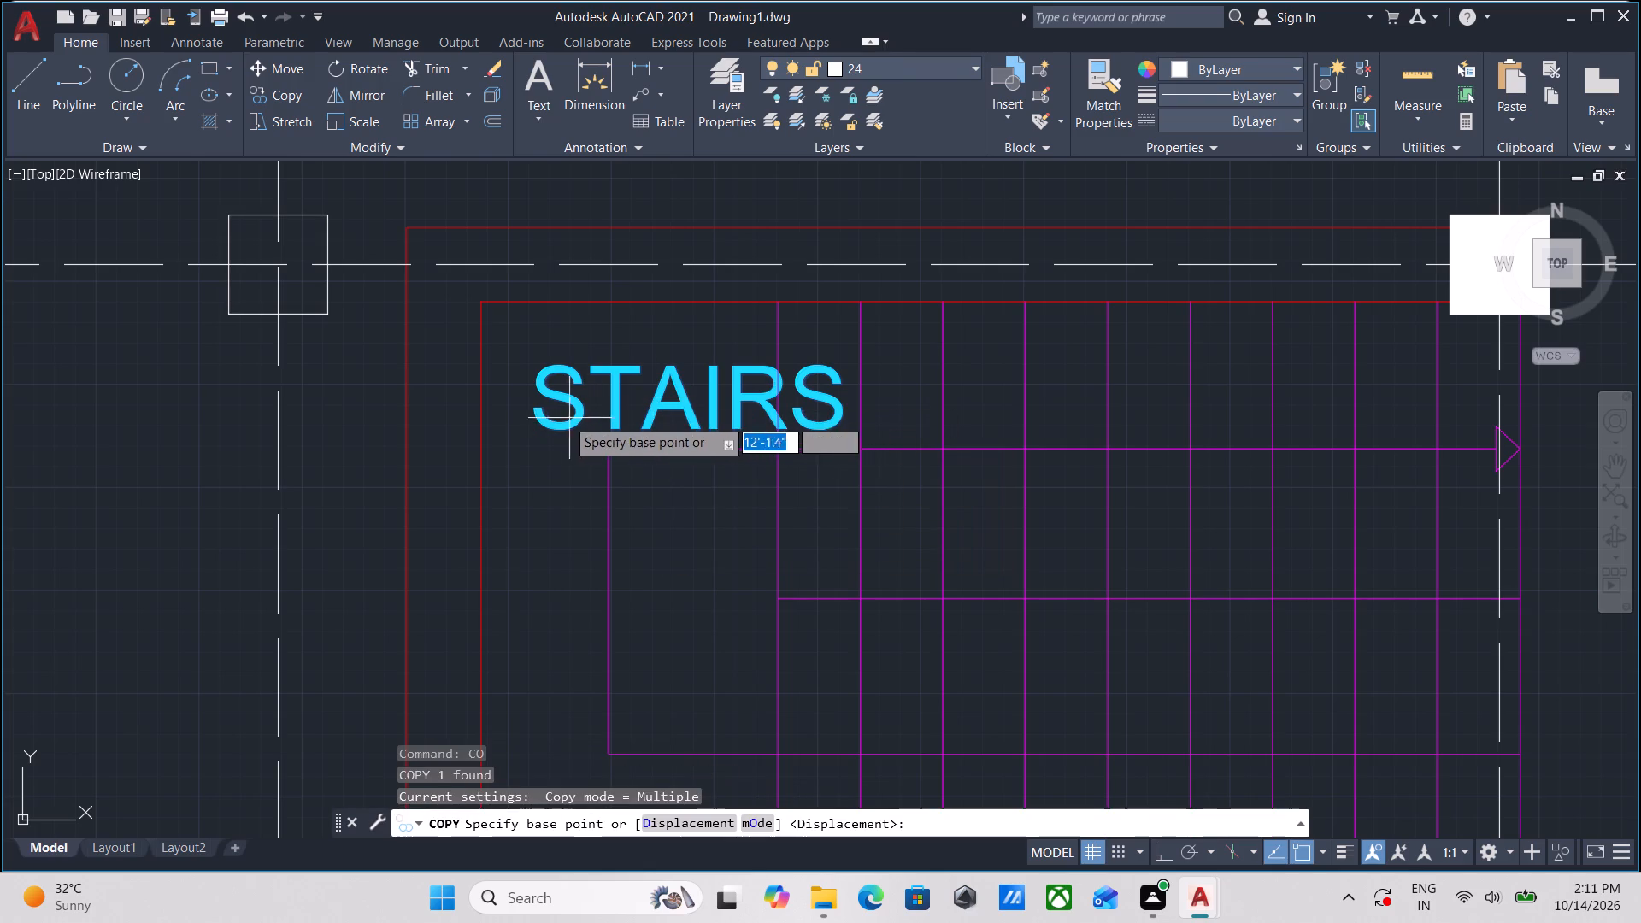
{"action": "left_click", "coordinate": [547, 424]}
{"action": "left_click", "coordinate": [511, 622]}
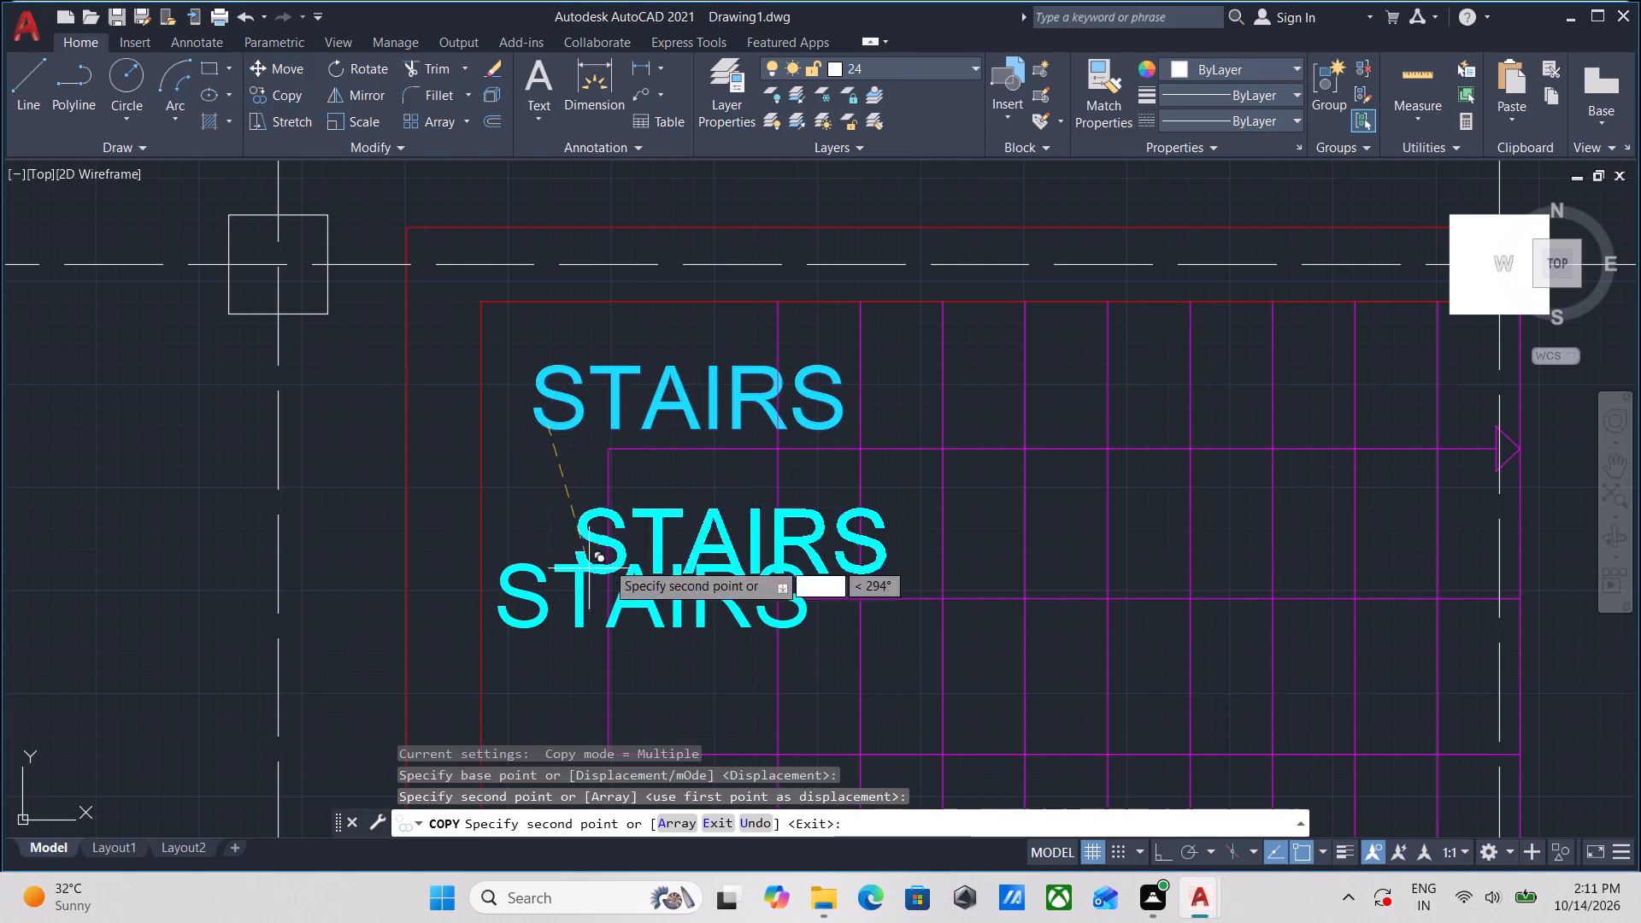
{"action": "scroll", "coordinate": [676, 521], "scroll_direction": "down", "scroll_amount": 2}
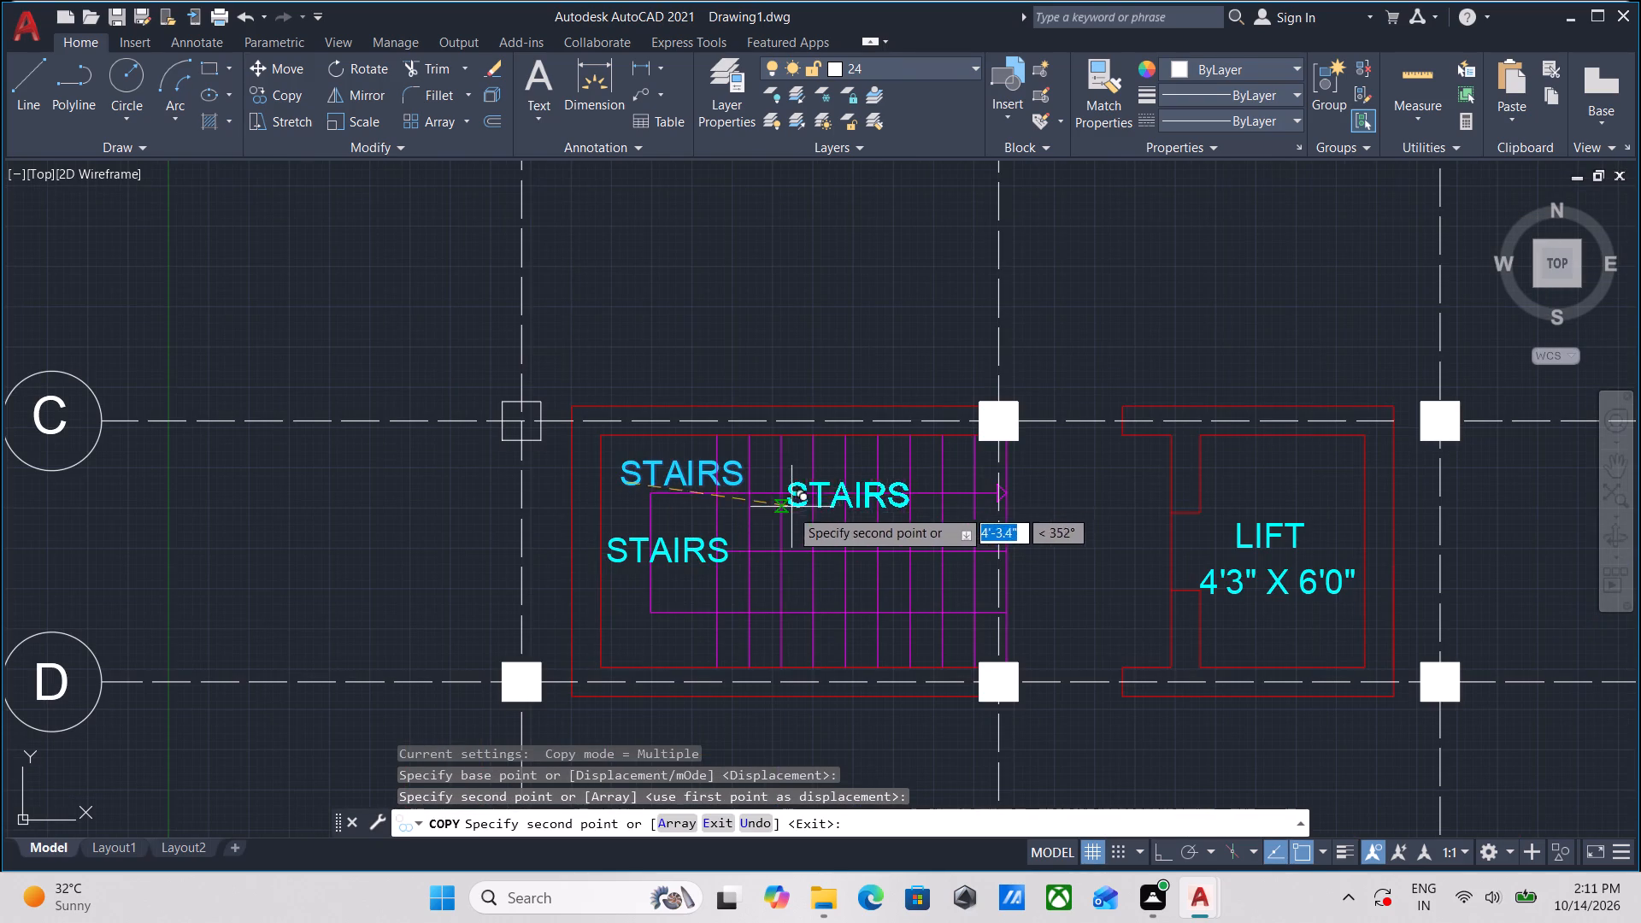
{"action": "key", "text": "Escape"}
Erase the original upper STAIRS label in the cellar plan's staircase, keeping the lower copy.
{"action": "scroll", "coordinate": [741, 542], "scroll_direction": "down", "scroll_amount": 1}
{"action": "middle_click_drag", "start_coordinate": [742, 544], "coordinate": [641, 463]}
{"action": "scroll", "coordinate": [607, 414], "scroll_direction": "up", "scroll_amount": 2}
{"action": "left_click_drag", "start_coordinate": [485, 469], "coordinate": [497, 456]}
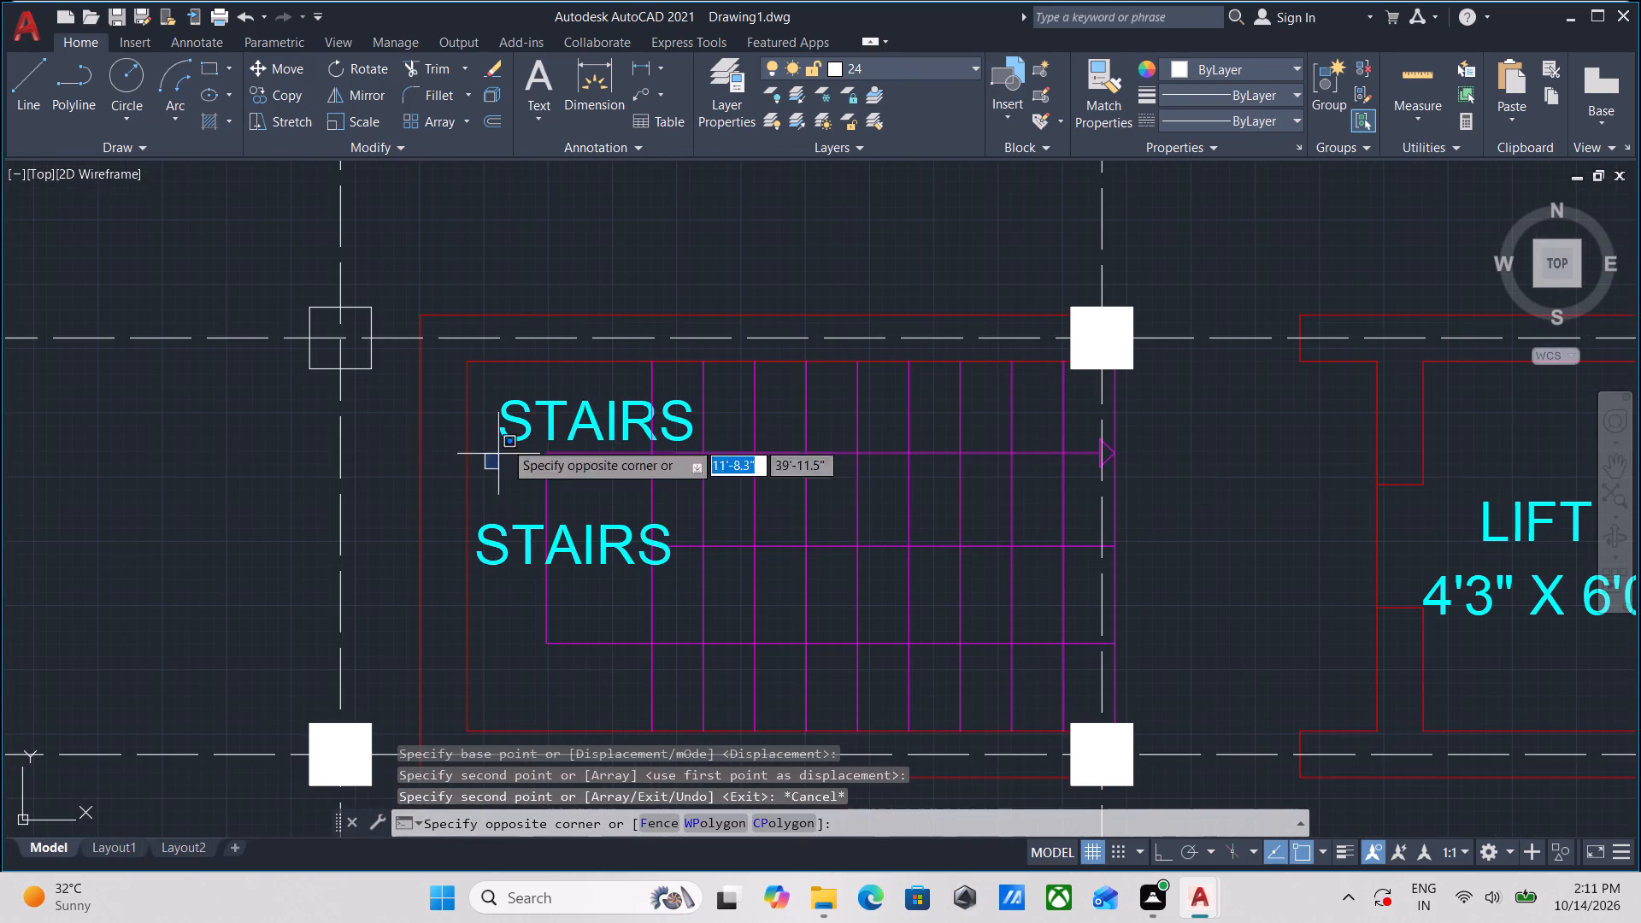
{"action": "left_click", "coordinate": [541, 411]}
{"action": "left_click", "coordinate": [564, 366]}
{"action": "left_click", "coordinate": [503, 427]}
{"action": "right_click_drag", "start_coordinate": [503, 427], "coordinate": [485, 440]}
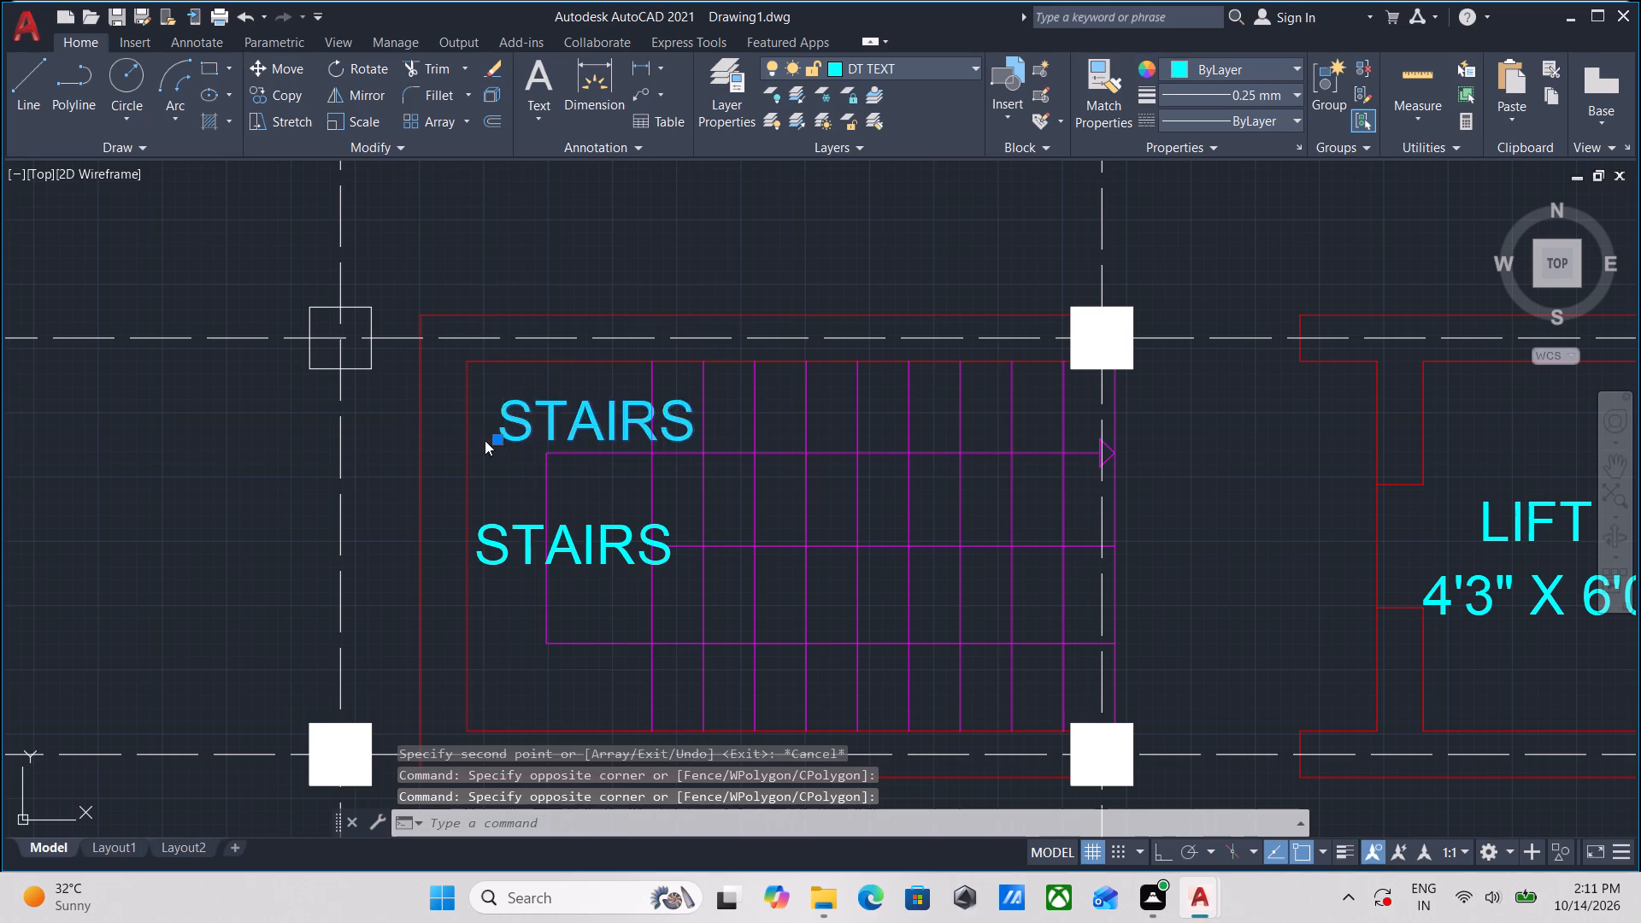
{"action": "left_click", "coordinate": [526, 474]}
Review the cellar, ground and 1,2,3,4 floor plans, checking their labels and titles.
{"action": "scroll", "coordinate": [526, 474], "scroll_direction": "down", "scroll_amount": 3}
{"action": "middle_click_drag", "start_coordinate": [659, 510], "coordinate": [463, 465]}
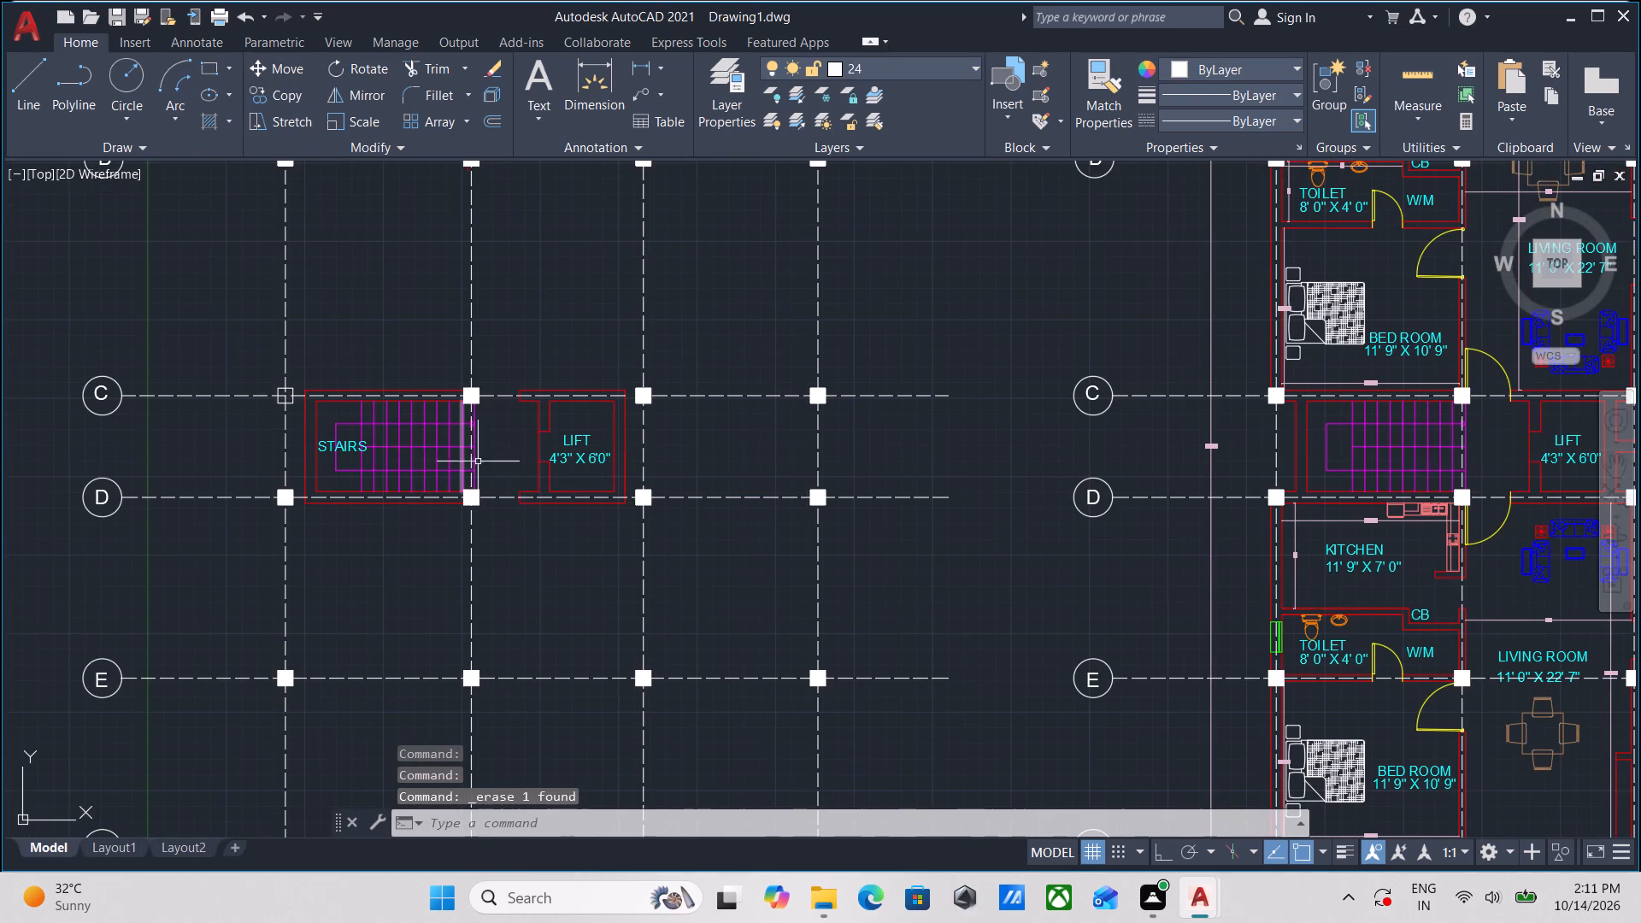
{"action": "middle_click_drag", "start_coordinate": [779, 558], "coordinate": [644, 556]}
{"action": "scroll", "coordinate": [644, 556], "scroll_direction": "up", "scroll_amount": 1}
{"action": "scroll", "coordinate": [668, 560], "scroll_direction": "down", "scroll_amount": 2}
{"action": "middle_click_drag", "start_coordinate": [669, 560], "coordinate": [670, 560]}
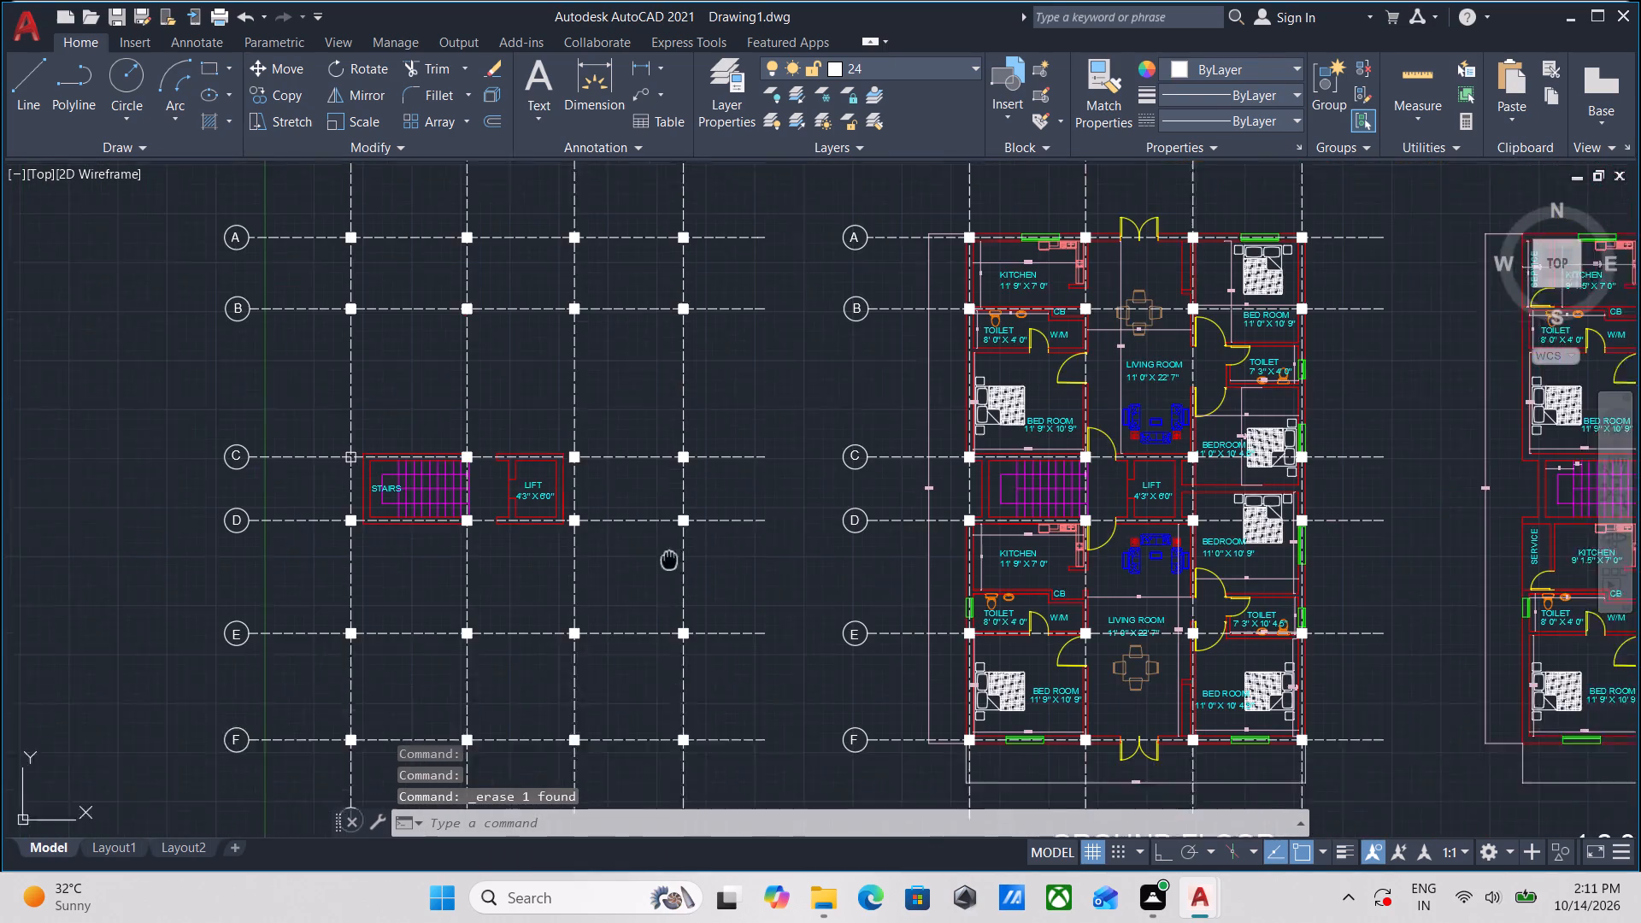
{"action": "middle_click_drag", "start_coordinate": [670, 560], "coordinate": [699, 520]}
{"action": "middle_click_drag", "start_coordinate": [702, 516], "coordinate": [609, 479]}
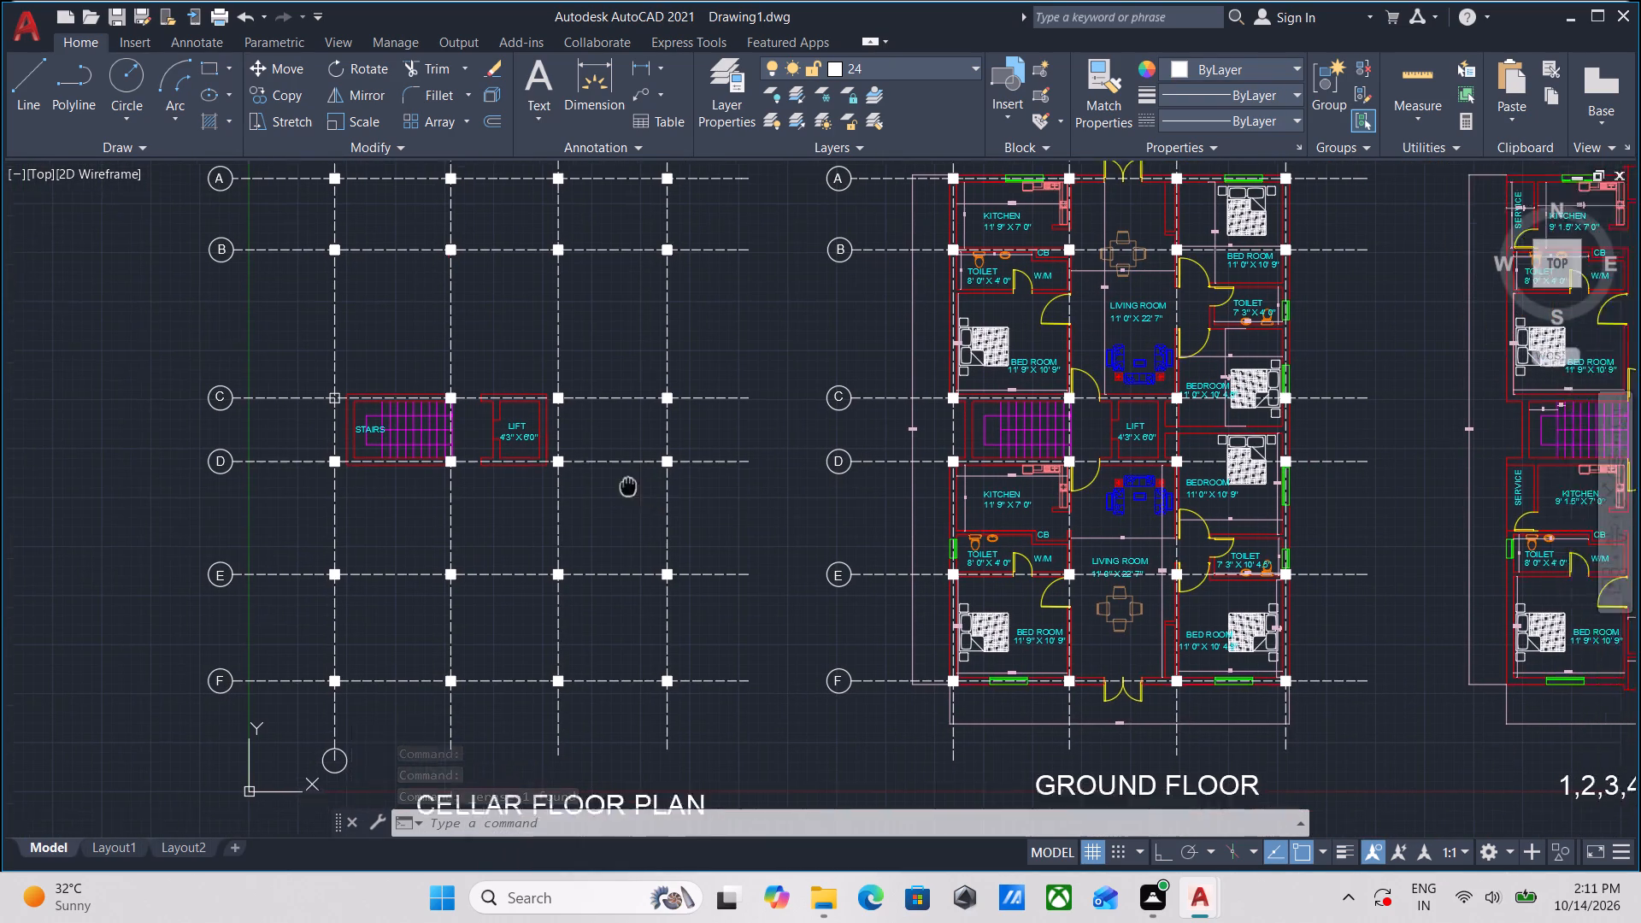
{"action": "middle_click_drag", "start_coordinate": [609, 479], "coordinate": [585, 468]}
{"action": "middle_click_drag", "start_coordinate": [687, 523], "coordinate": [444, 522]}
{"action": "scroll", "coordinate": [621, 523], "scroll_direction": "down", "scroll_amount": 1}
{"action": "scroll", "coordinate": [1011, 643], "scroll_direction": "up", "scroll_amount": 1}
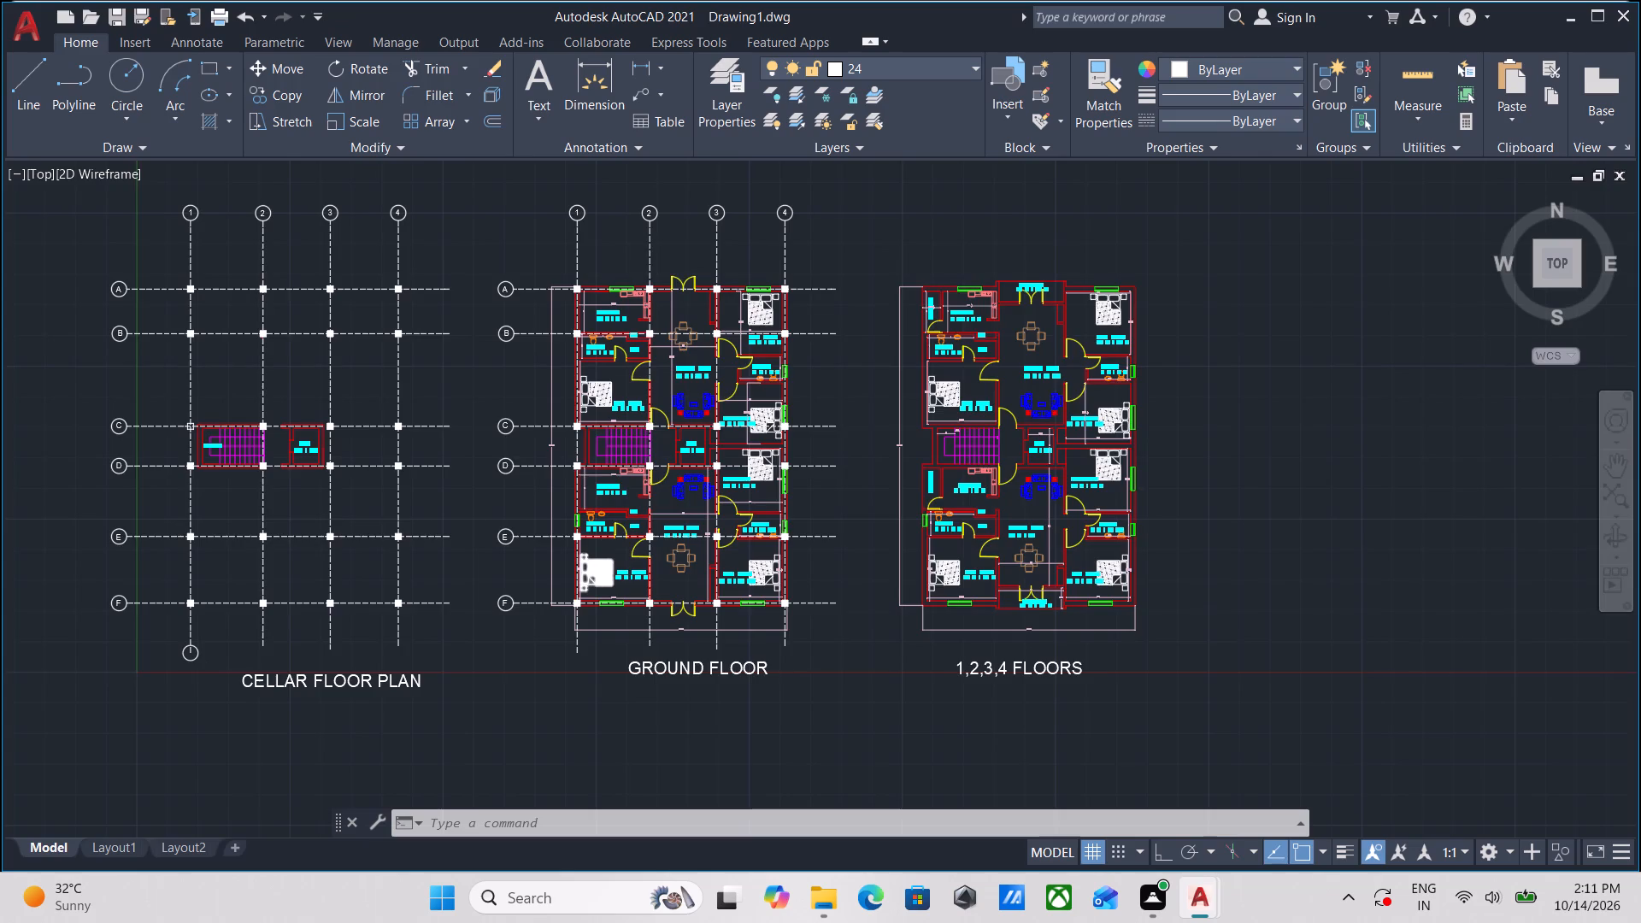
{"action": "middle_click_drag", "start_coordinate": [1011, 643], "coordinate": [1142, 673]}
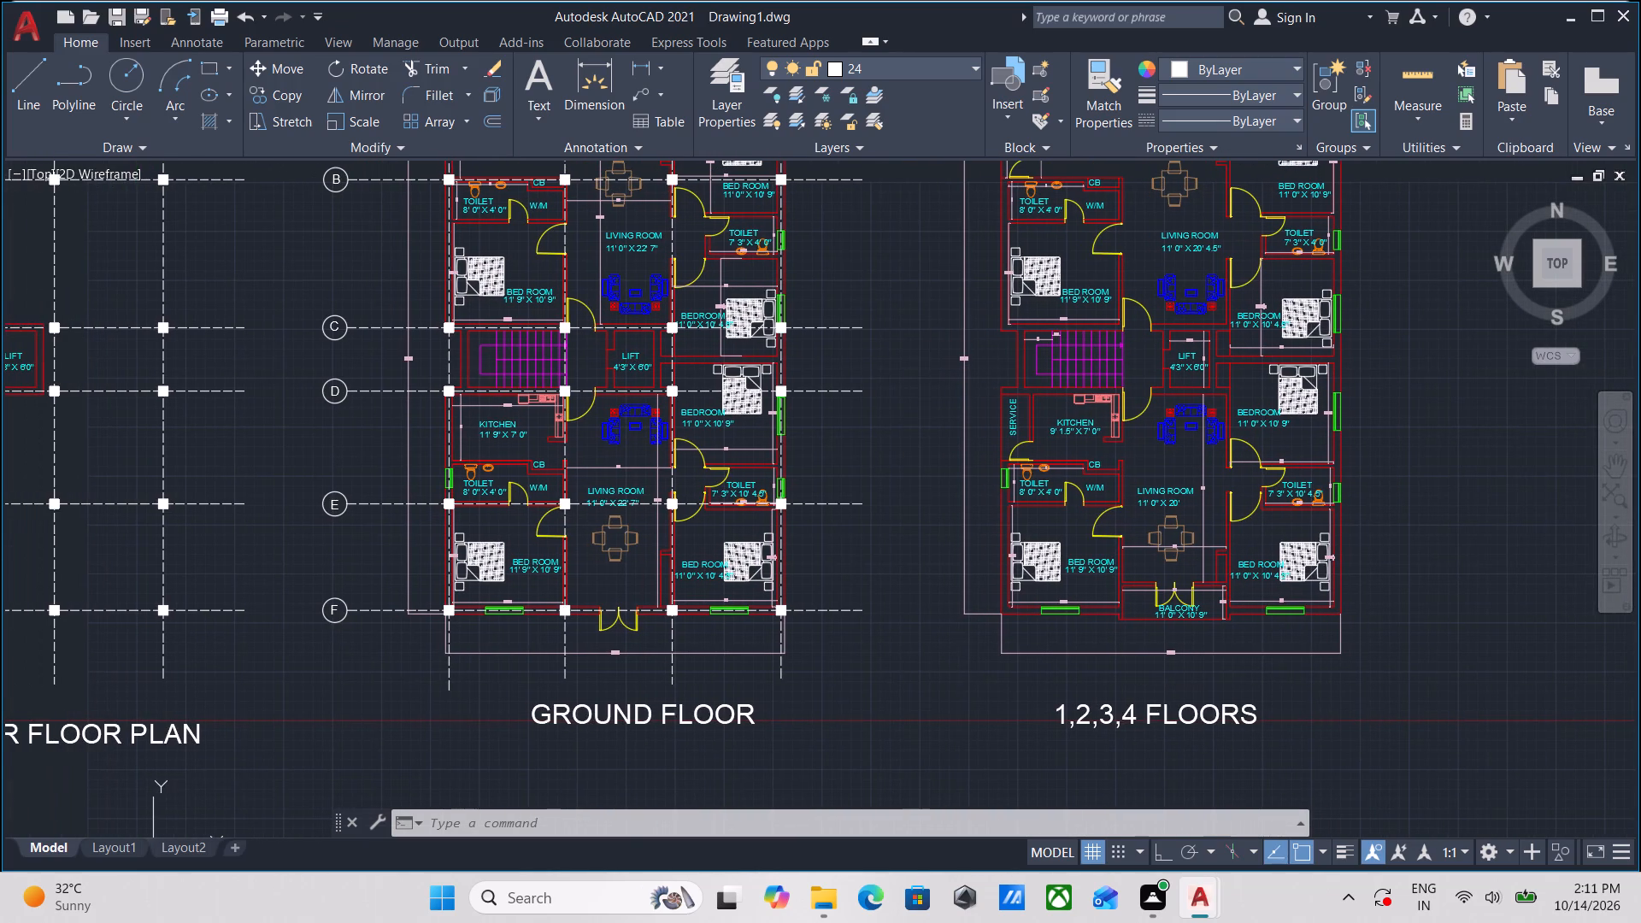
{"action": "middle_click_drag", "start_coordinate": [1068, 691], "coordinate": [1146, 691]}
{"action": "scroll", "coordinate": [1033, 668], "scroll_direction": "down", "scroll_amount": 1}
{"action": "middle_click_drag", "start_coordinate": [1033, 668], "coordinate": [1051, 703]}
{"action": "scroll", "coordinate": [1052, 703], "scroll_direction": "up", "scroll_amount": 1}
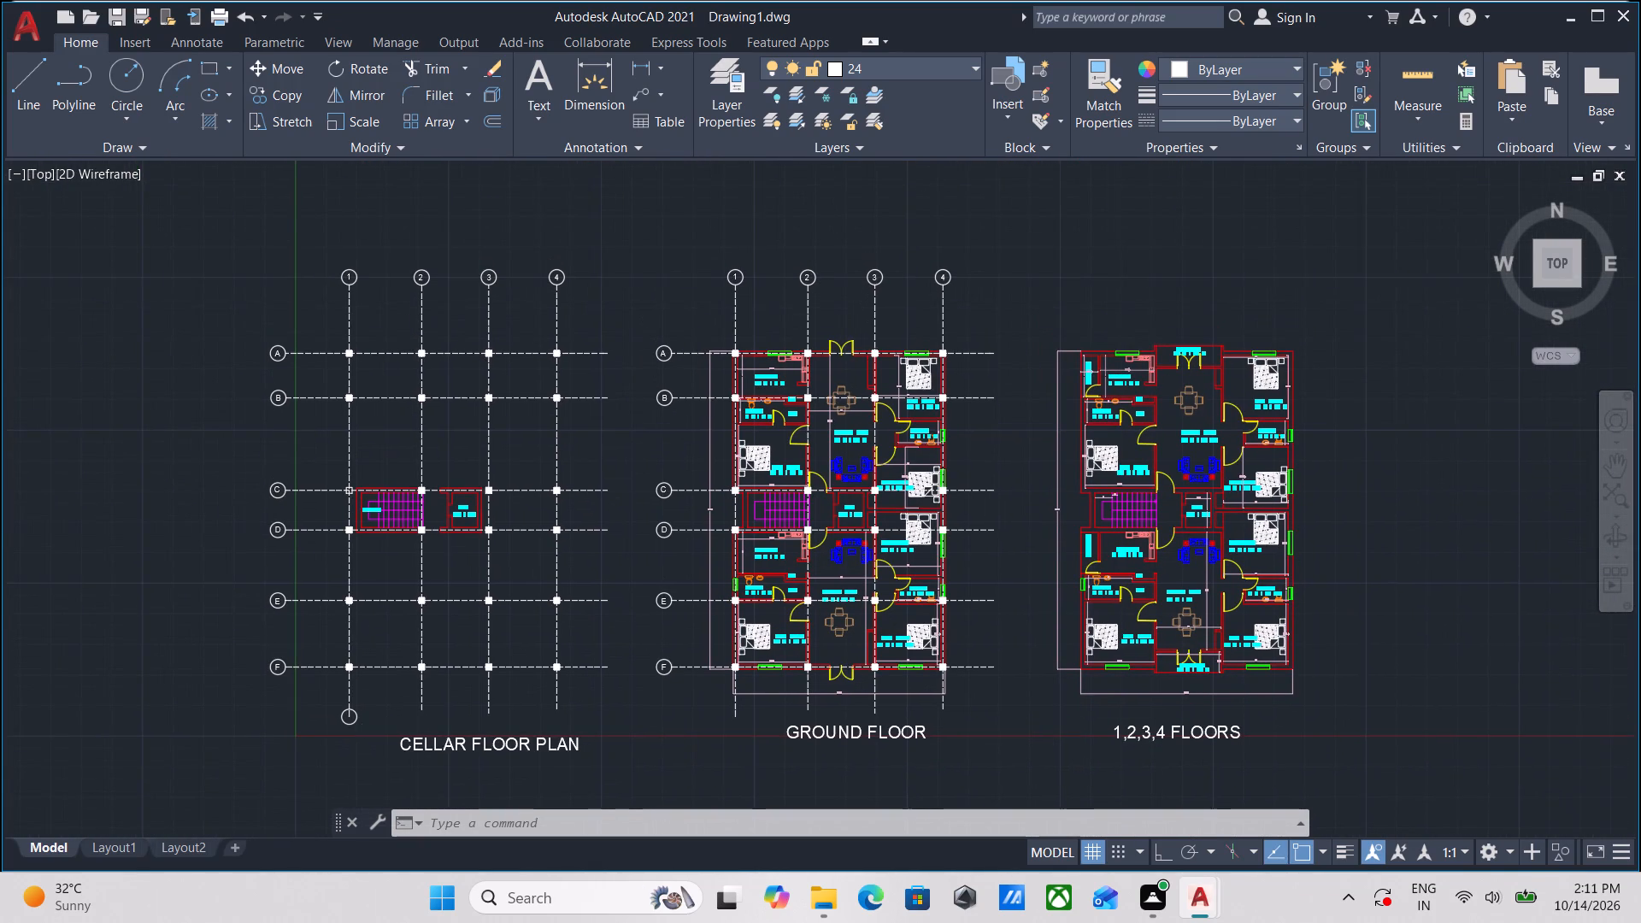
Examine the titled front and back elevations, and return to the overview of the three floor plans.
{"action": "scroll", "coordinate": [1052, 703], "scroll_direction": "down", "scroll_amount": 1}
{"action": "middle_click_drag", "start_coordinate": [1052, 703], "coordinate": [908, 638]}
{"action": "scroll", "coordinate": [1215, 698], "scroll_direction": "down", "scroll_amount": 1}
{"action": "middle_click_drag", "start_coordinate": [1149, 683], "coordinate": [809, 559]}
{"action": "middle_click_drag", "start_coordinate": [977, 593], "coordinate": [539, 367]}
{"action": "scroll", "coordinate": [958, 584], "scroll_direction": "down", "scroll_amount": 1}
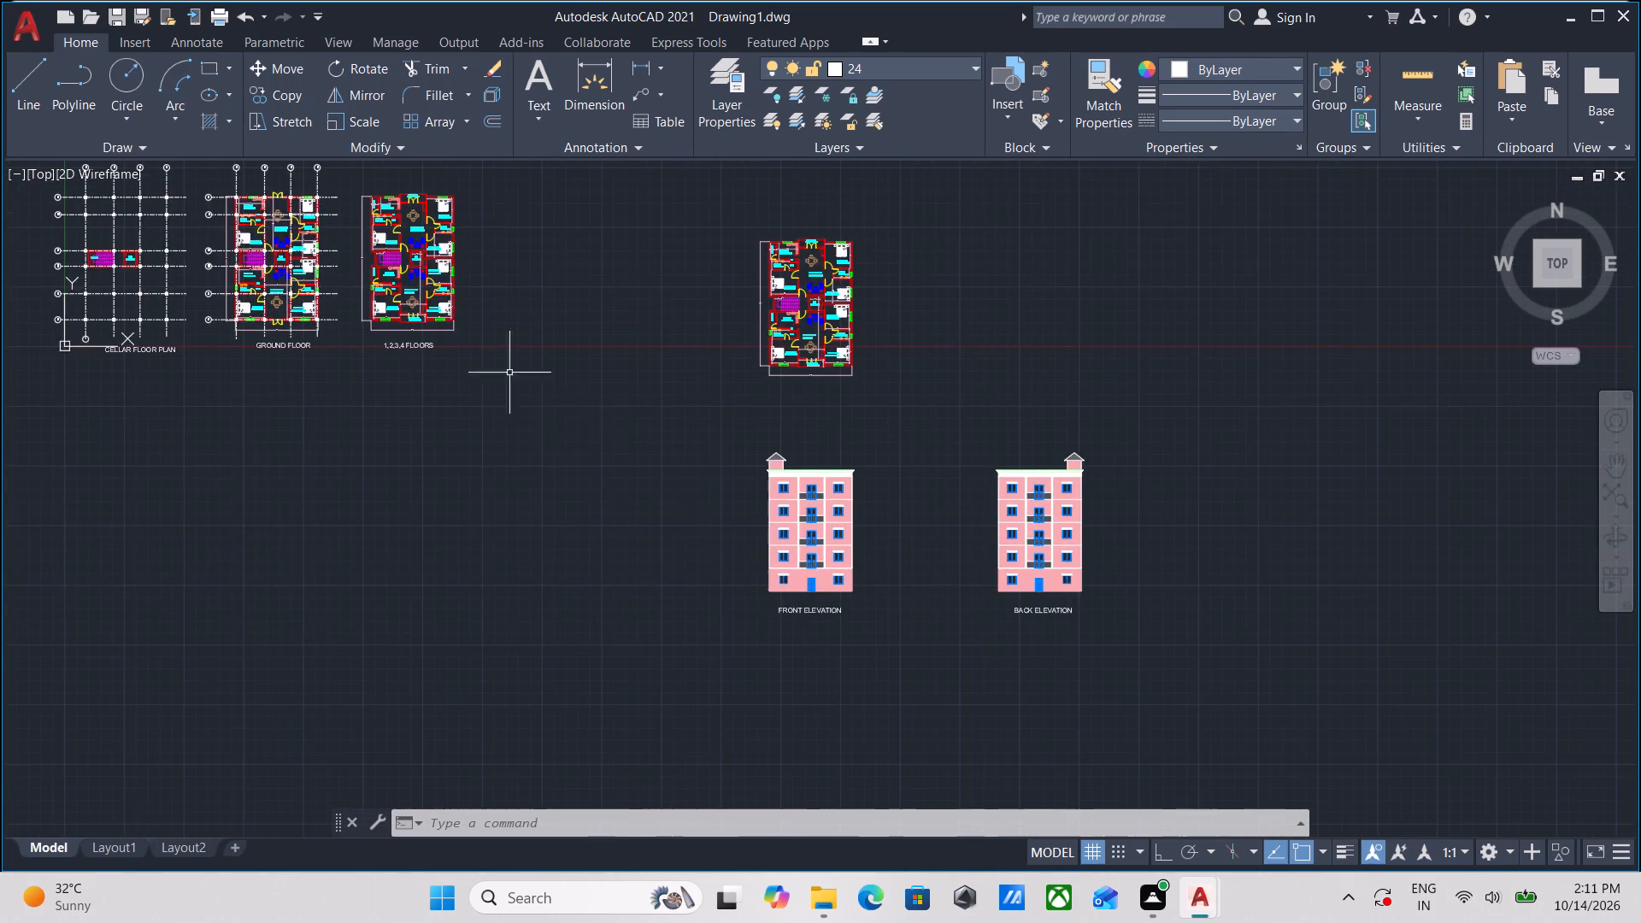
{"action": "scroll", "coordinate": [911, 667], "scroll_direction": "up", "scroll_amount": 2}
{"action": "middle_click_drag", "start_coordinate": [885, 630], "coordinate": [908, 755]}
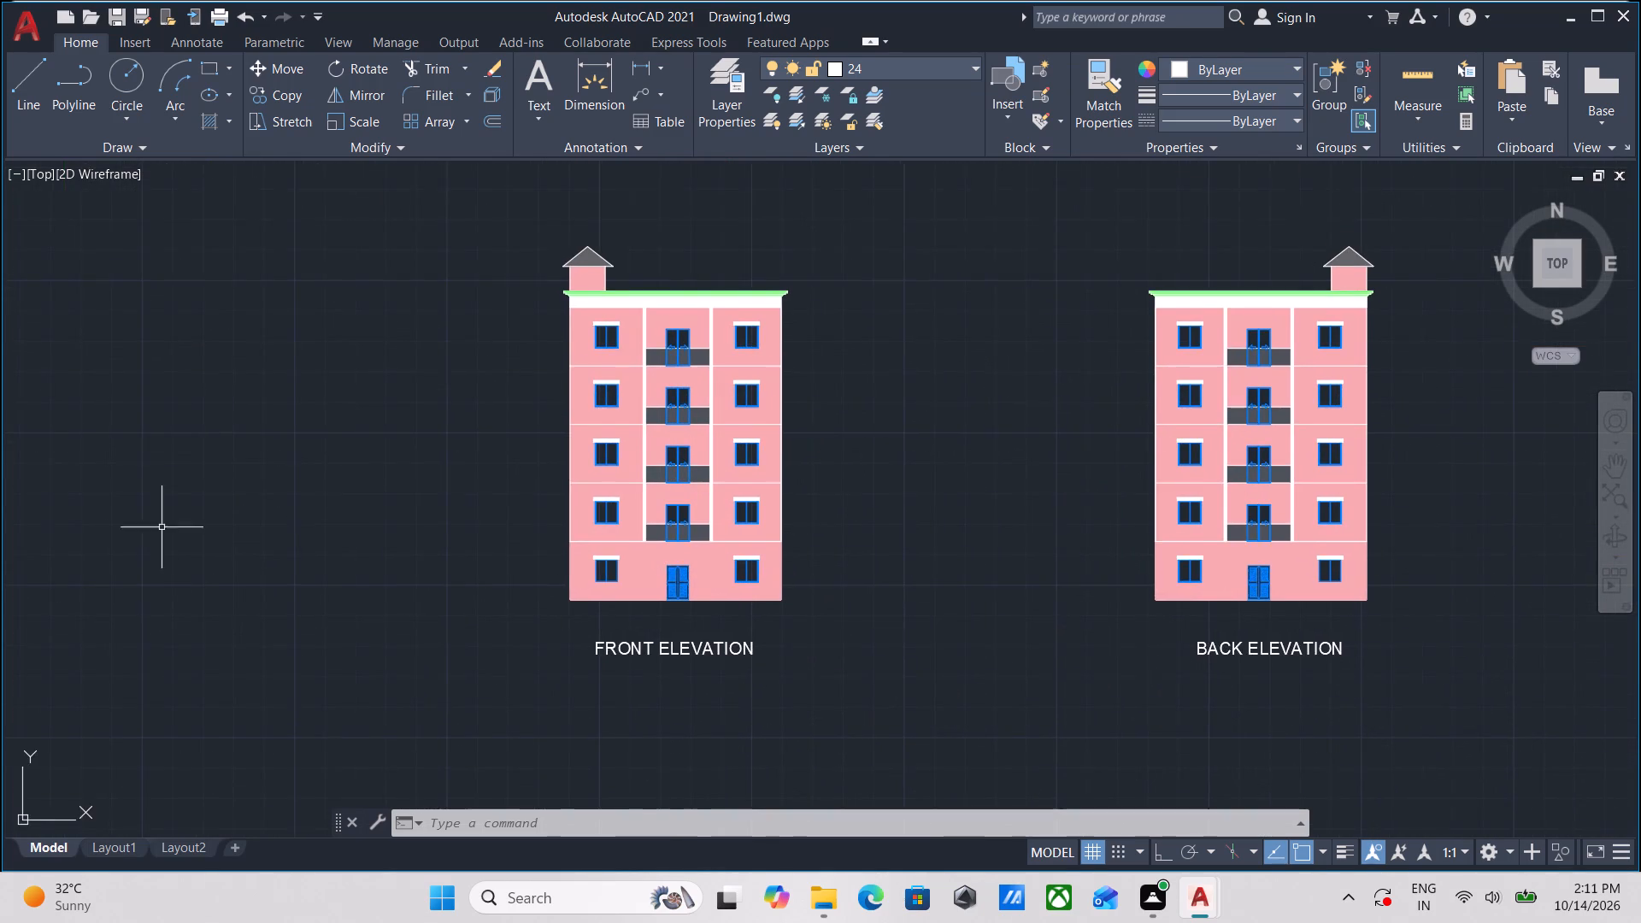
{"action": "middle_click_drag", "start_coordinate": [47, 485], "coordinate": [669, 544]}
{"action": "middle_click_drag", "start_coordinate": [358, 474], "coordinate": [927, 611]}
{"action": "scroll", "coordinate": [358, 474], "scroll_direction": "down", "scroll_amount": 1}
{"action": "middle_click_drag", "start_coordinate": [728, 547], "coordinate": [950, 742]}
{"action": "middle_click_drag", "start_coordinate": [800, 659], "coordinate": [844, 726]}
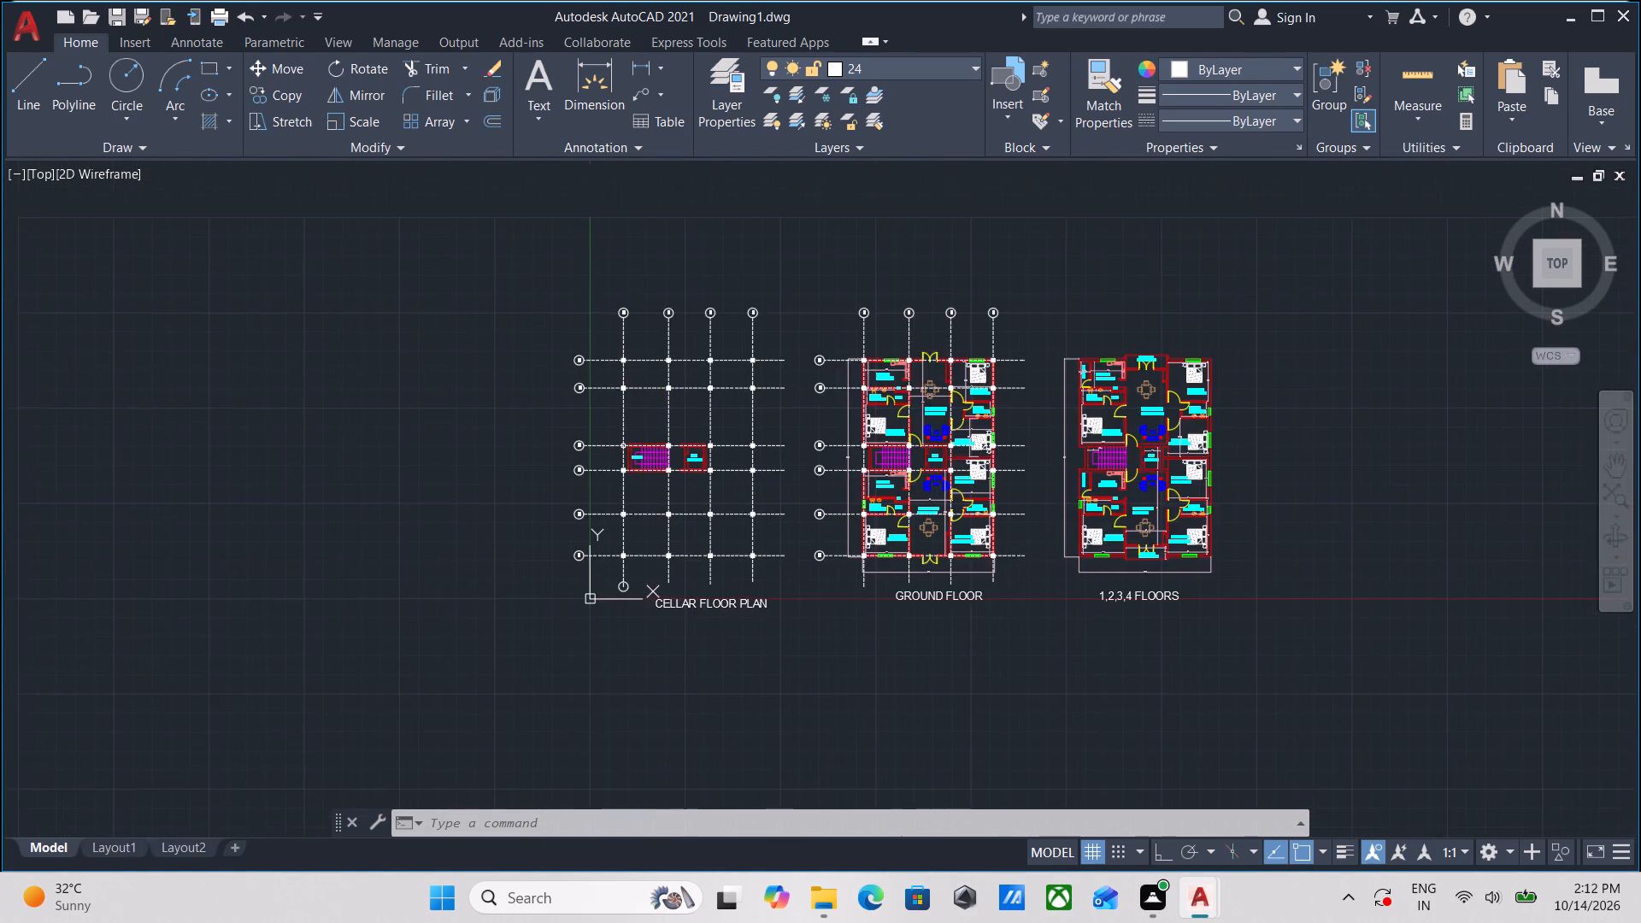
{"action": "scroll", "coordinate": [796, 677], "scroll_direction": "up", "scroll_amount": 1}
{"action": "middle_click_drag", "start_coordinate": [796, 677], "coordinate": [766, 725]}
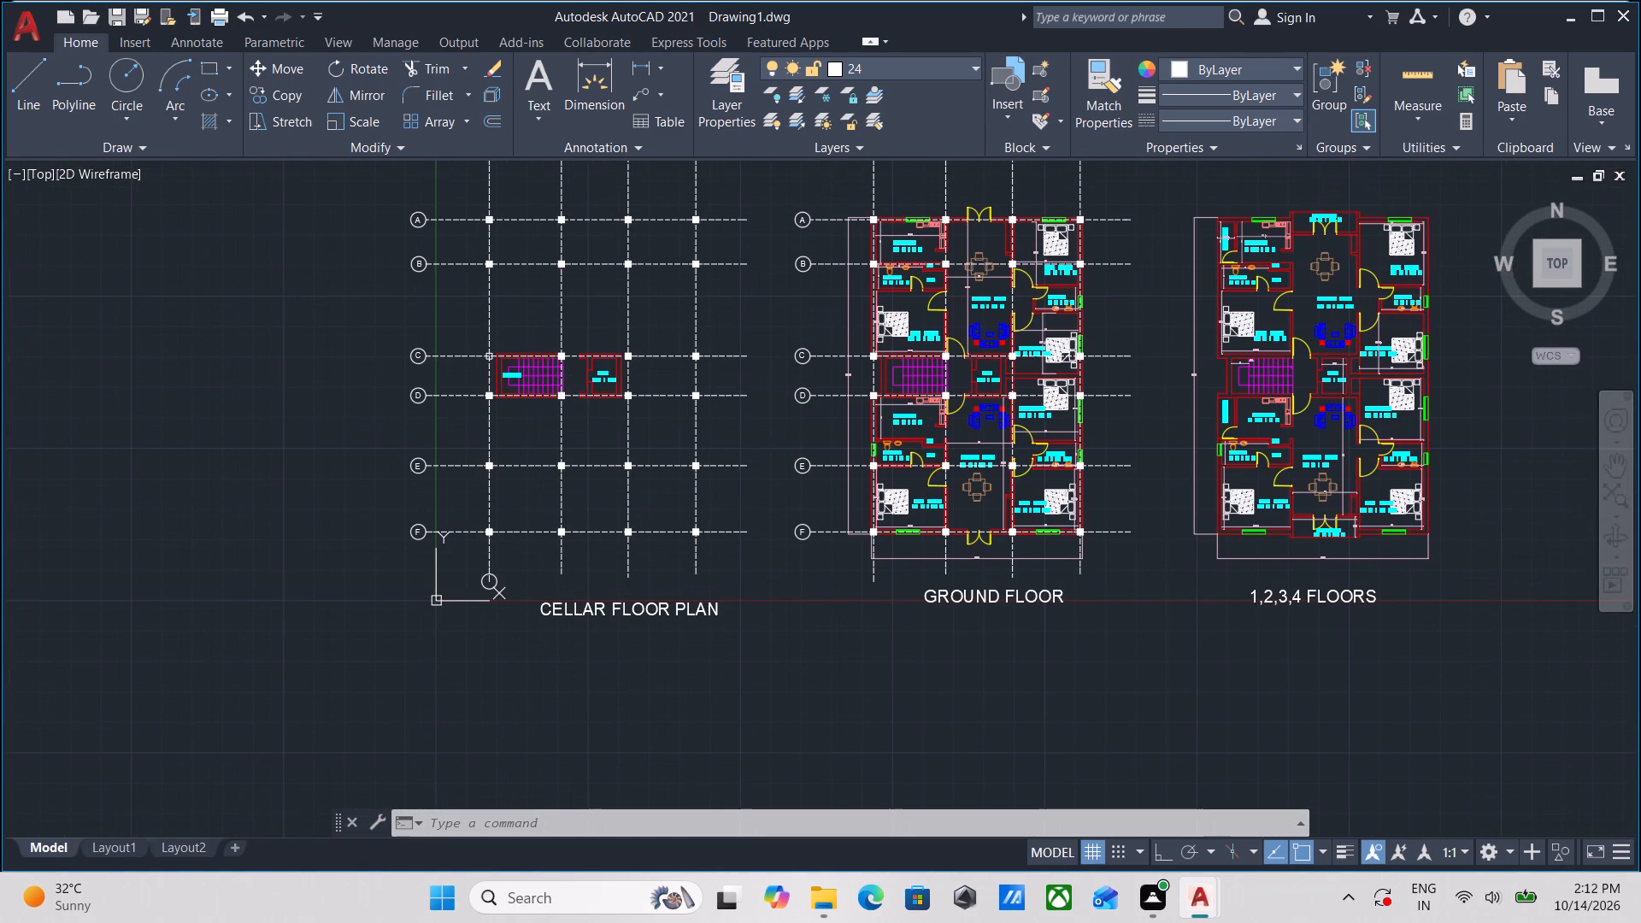
Save the drawing in Downloads as AUTOCAD INTERNSHIP PROJECT G+4 BUILDING FLOOR PLAN, in AutoCAD 2018 Drawing format.
{"action": "key", "text": "ctrl+s"}
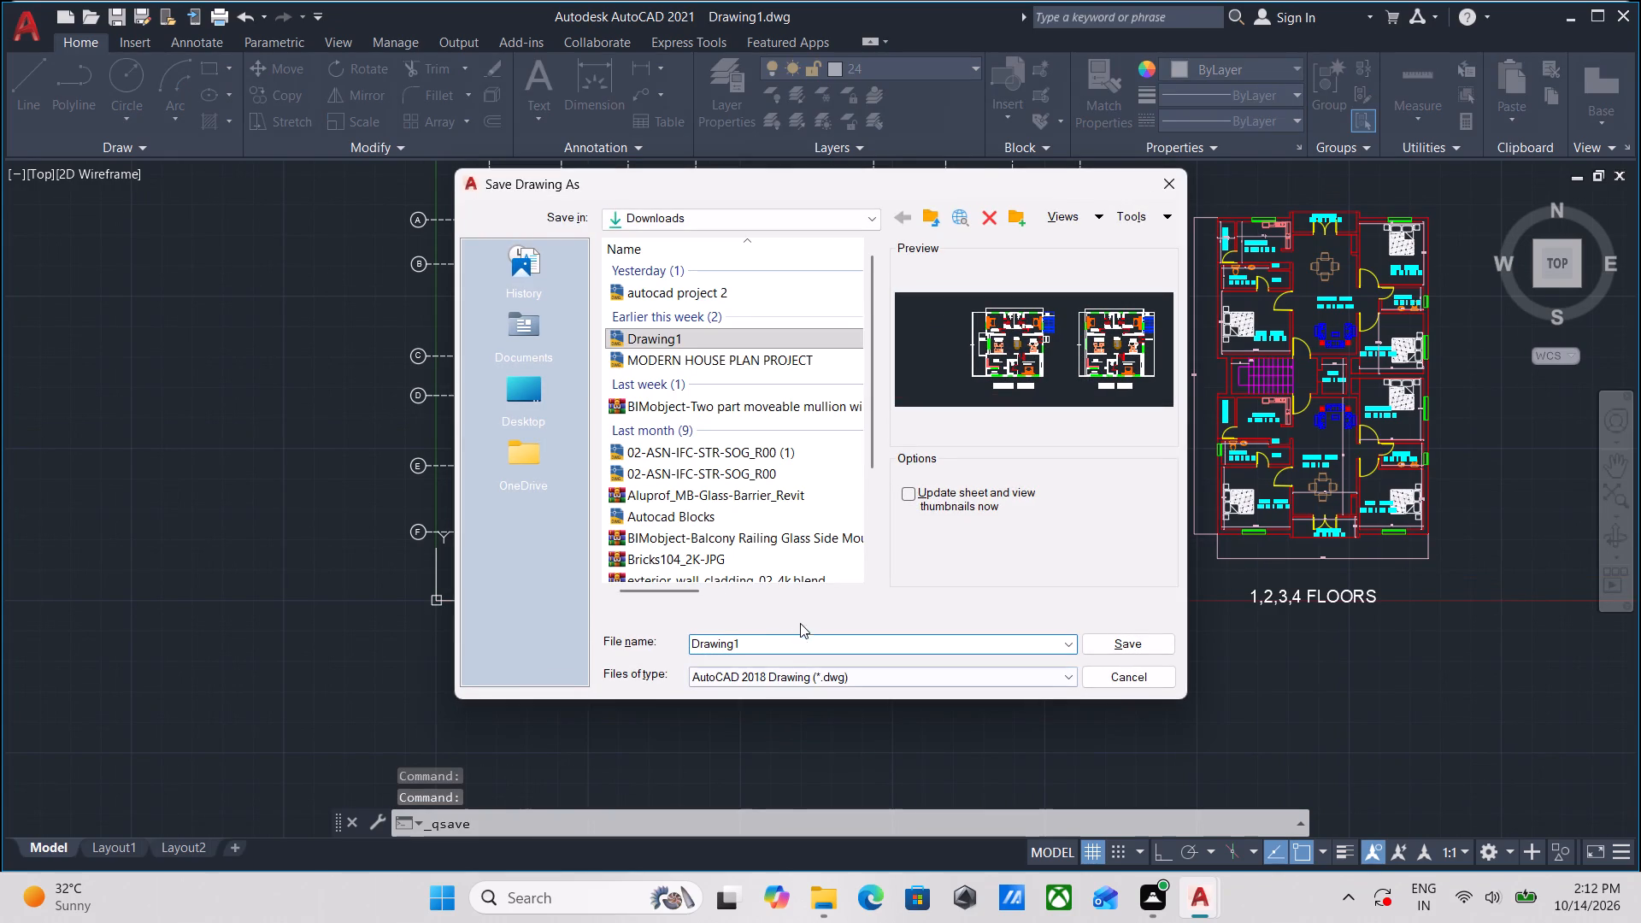
{"action": "left_click_drag", "start_coordinate": [764, 638], "coordinate": [535, 639]}
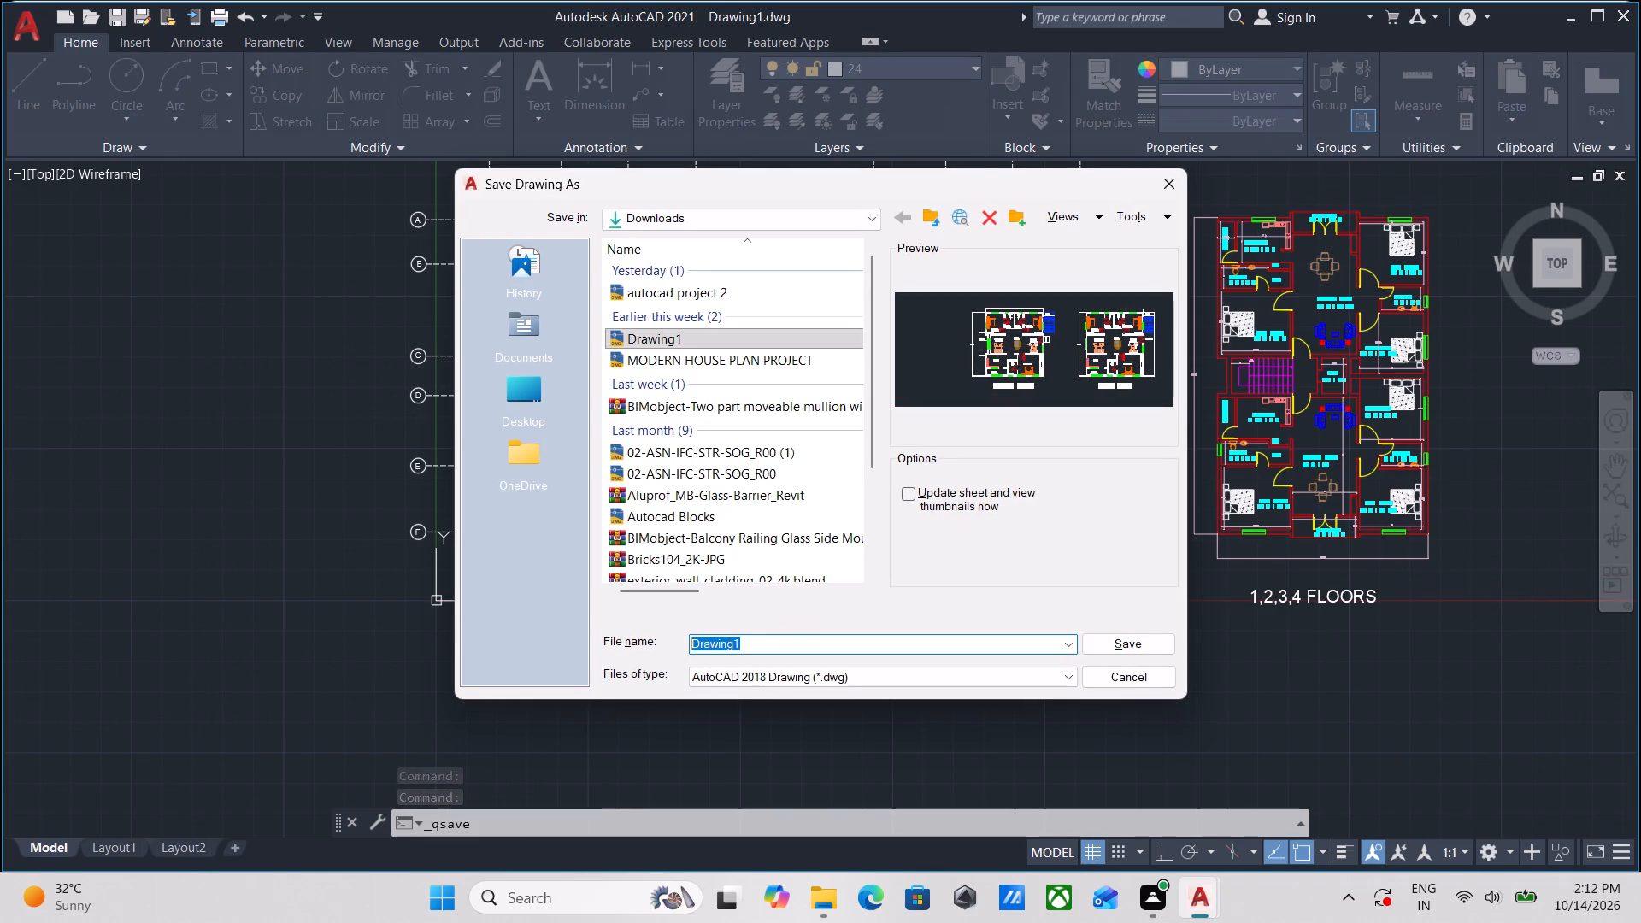
{"action": "left_click_drag", "start_coordinate": [535, 639], "coordinate": [532, 639]}
{"action": "key", "text": "BackSpace"}
{"action": "type", "text": "AU"}
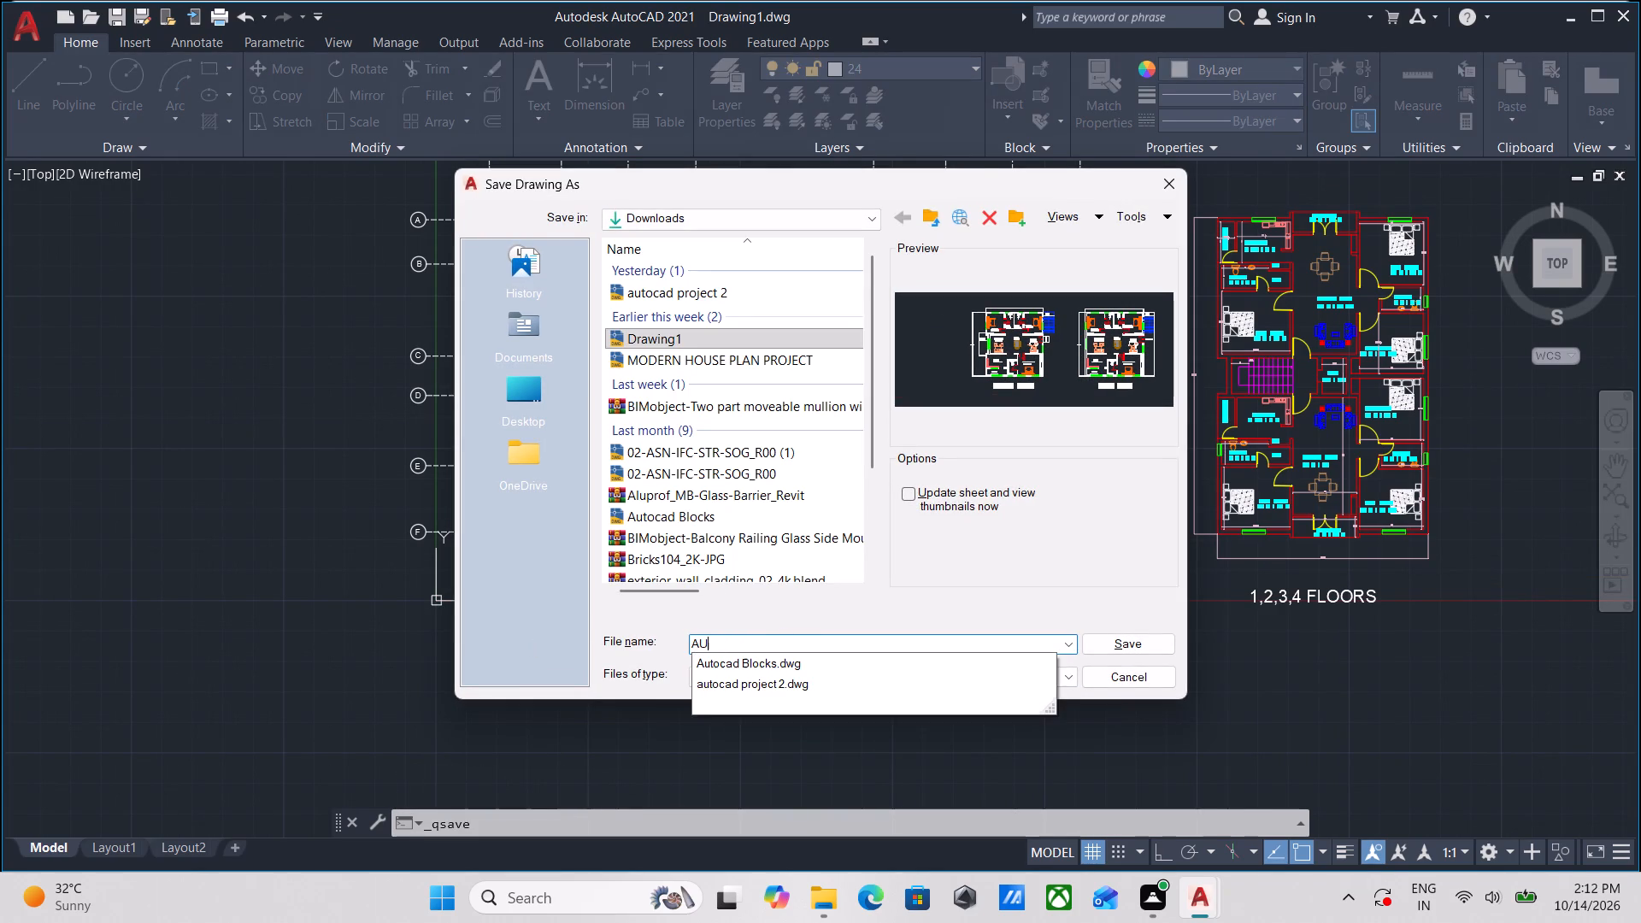
{"action": "type", "text": "TOCAD"}
{"action": "key", "text": "space"}
{"action": "type", "text": "INTER"}
{"action": "type", "text": "NSHIP"}
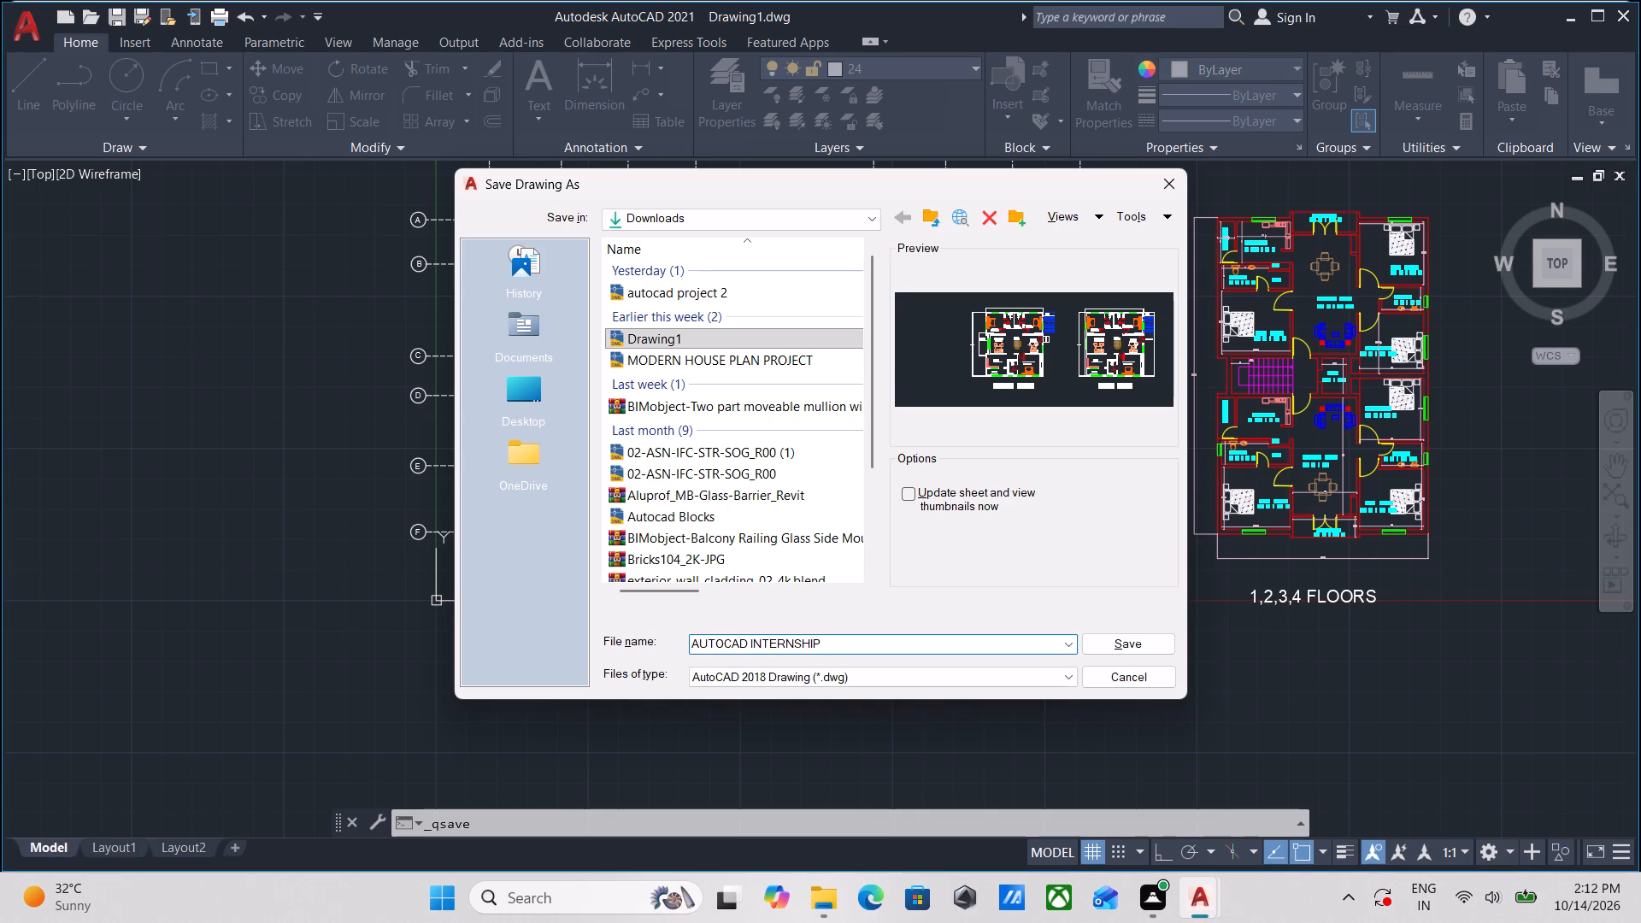
{"action": "key", "text": "space"}
{"action": "type", "text": "PROJECT"}
{"action": "key", "text": "space"}
{"action": "key", "text": "g"}
{"action": "key", "text": "shift+plus"}
{"action": "type", "text": "4"}
{"action": "key", "text": "space"}
{"action": "type", "text": "BUILDING"}
{"action": "key", "text": "space"}
{"action": "type", "text": "FLOO"}
{"action": "type", "text": "R"}
{"action": "key", "text": "space"}
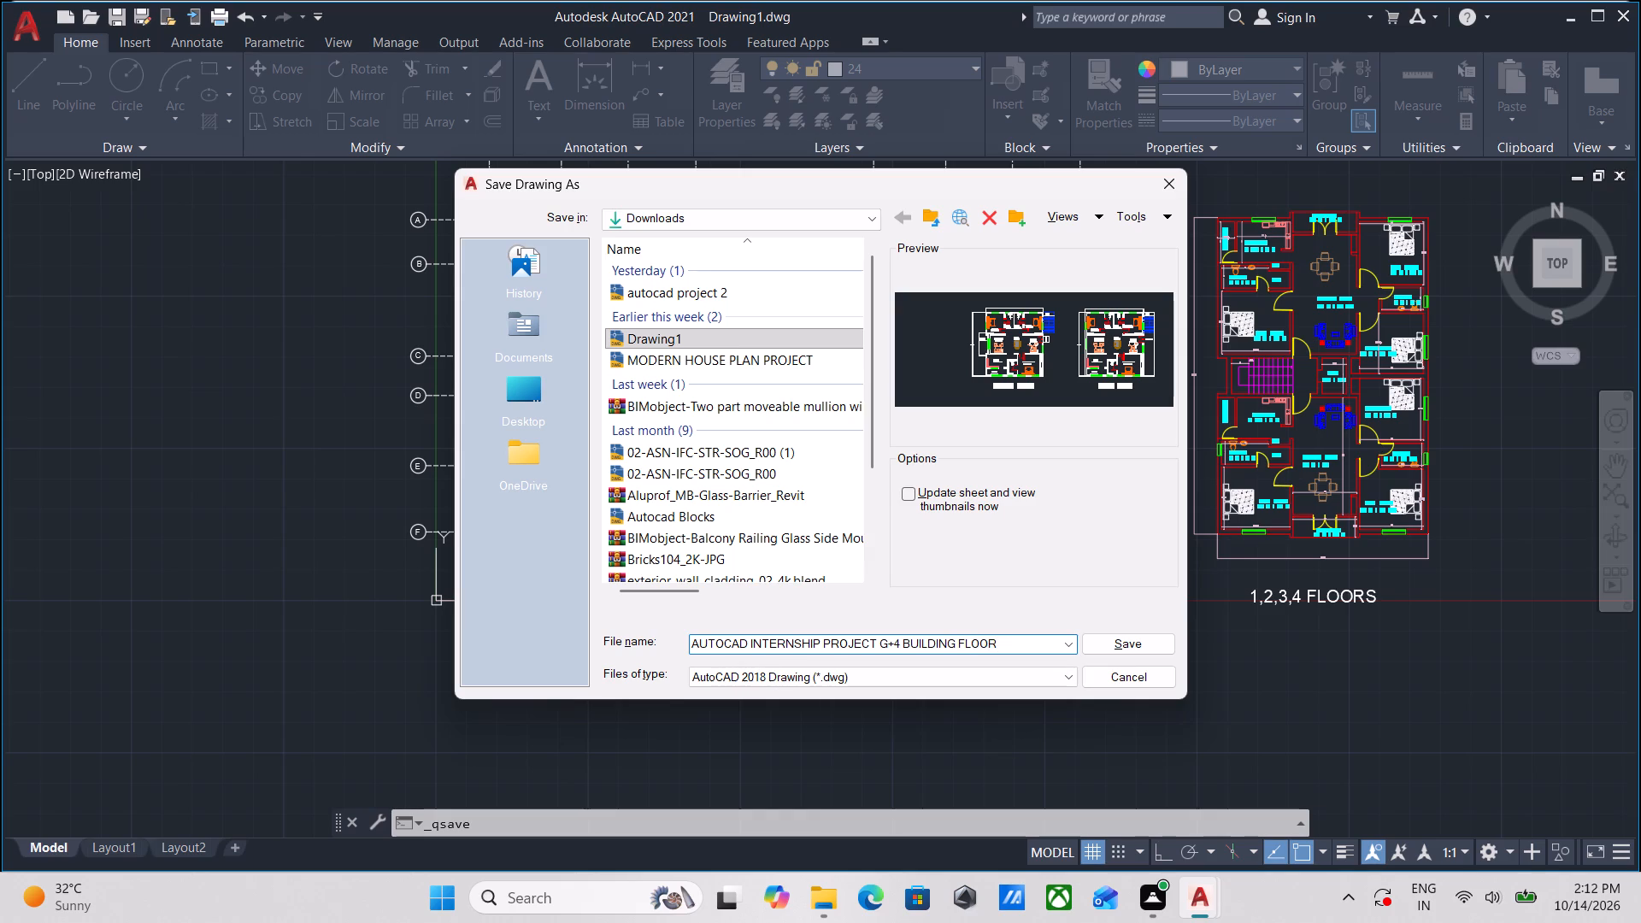
{"action": "type", "text": "PLAN"}
{"action": "key", "text": "Return"}
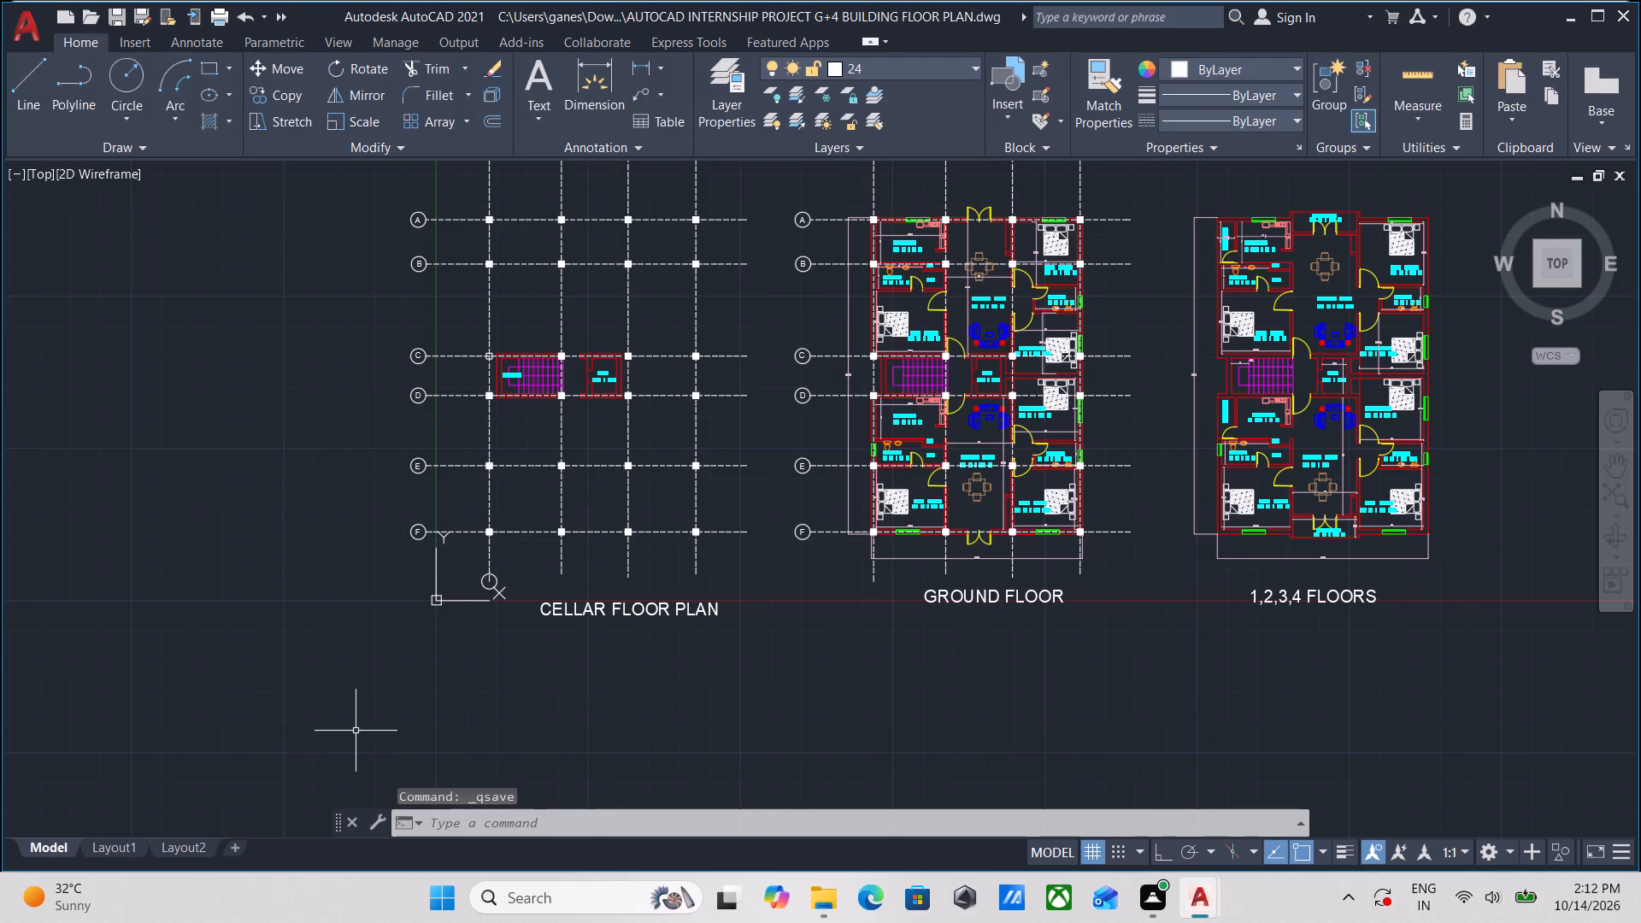
Inspect the cellar and ground floor plans of the saved drawing, including the room labels and plan titles.
{"action": "scroll", "coordinate": [485, 696], "scroll_direction": "down", "scroll_amount": 1}
{"action": "middle_click_drag", "start_coordinate": [503, 684], "coordinate": [422, 682]}
{"action": "scroll", "coordinate": [473, 682], "scroll_direction": "up", "scroll_amount": 2}
{"action": "middle_click_drag", "start_coordinate": [473, 682], "coordinate": [691, 814]}
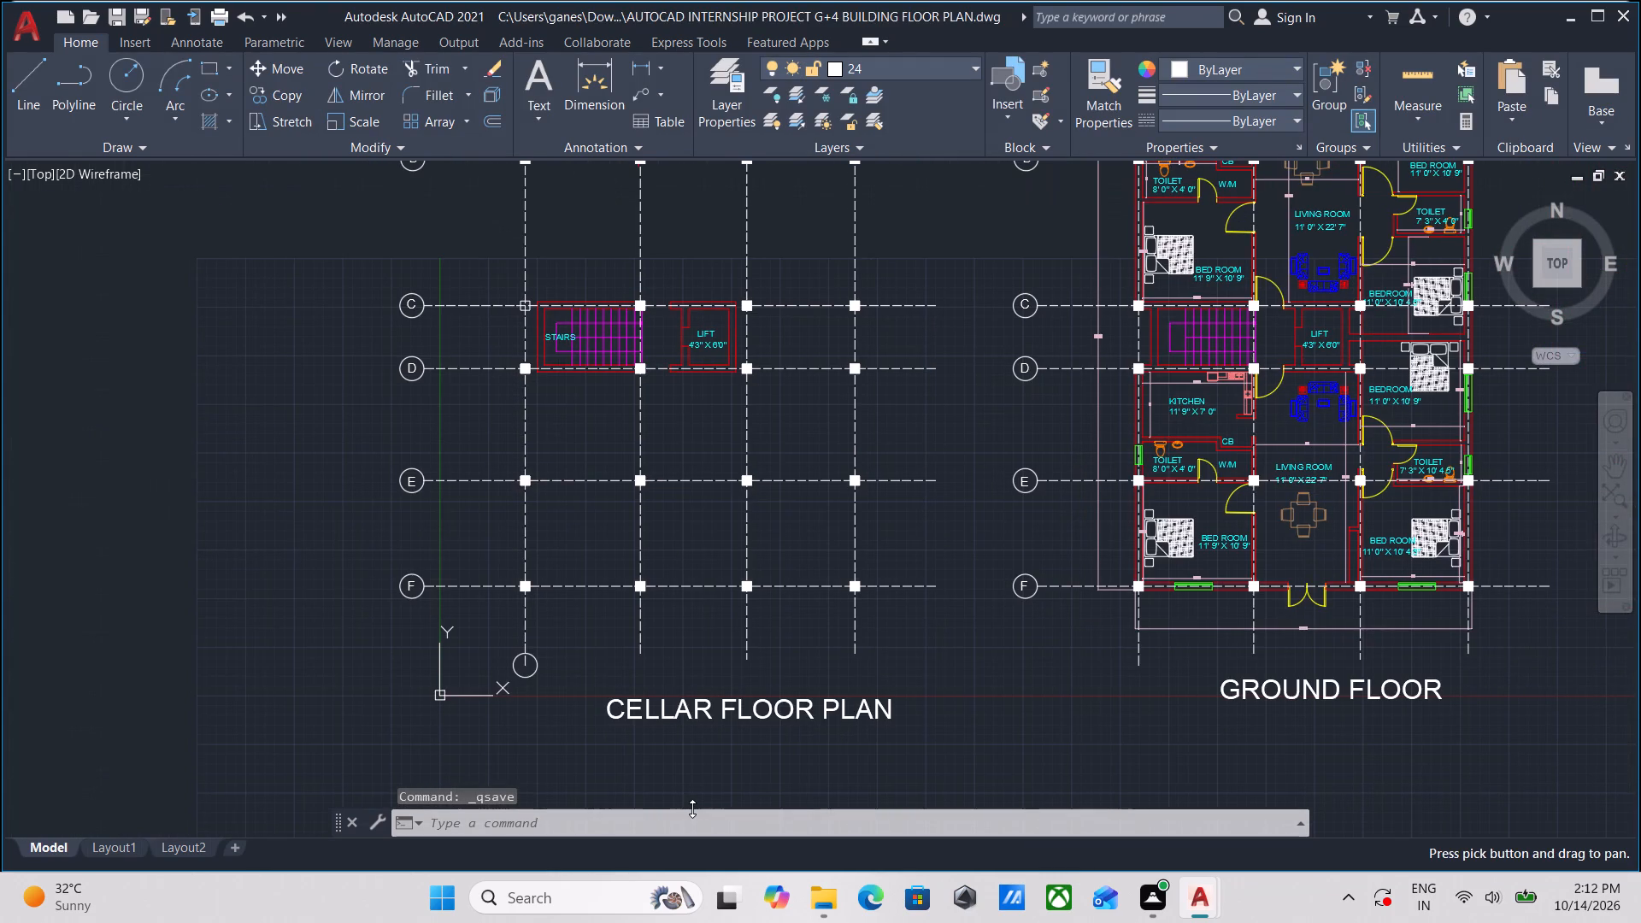
{"action": "scroll", "coordinate": [692, 808], "scroll_direction": "down", "scroll_amount": 1}
{"action": "middle_click_drag", "start_coordinate": [692, 808], "coordinate": [541, 804]}
{"action": "middle_click_drag", "start_coordinate": [582, 781], "coordinate": [403, 750]}
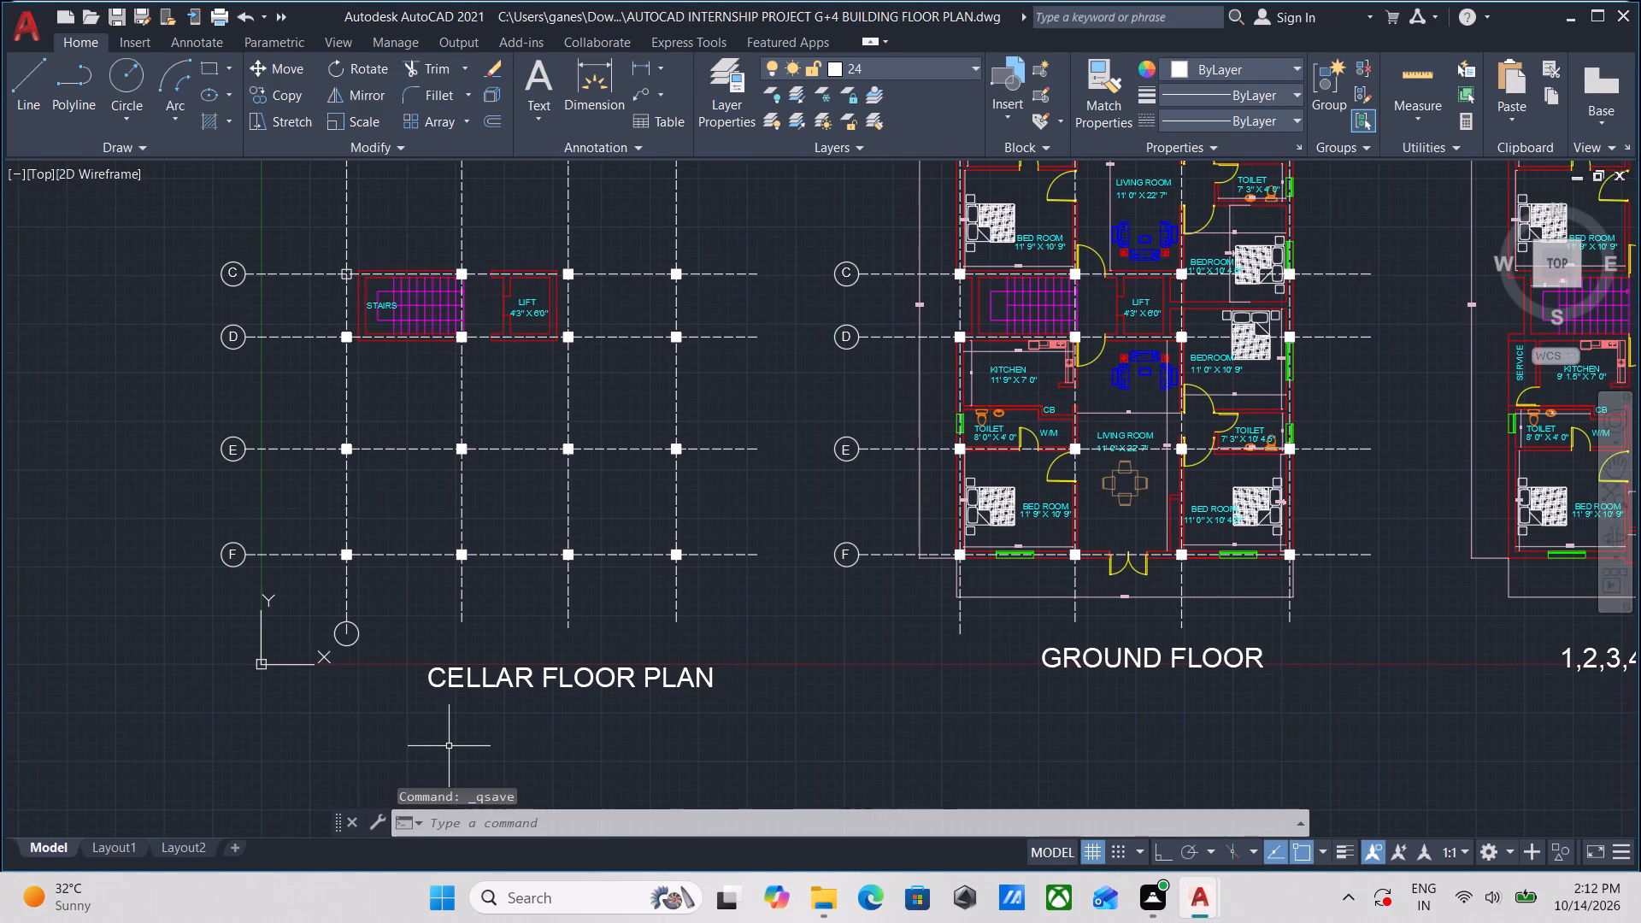
{"action": "middle_click", "coordinate": [454, 744]}
{"action": "scroll", "coordinate": [736, 724], "scroll_direction": "up", "scroll_amount": 1}
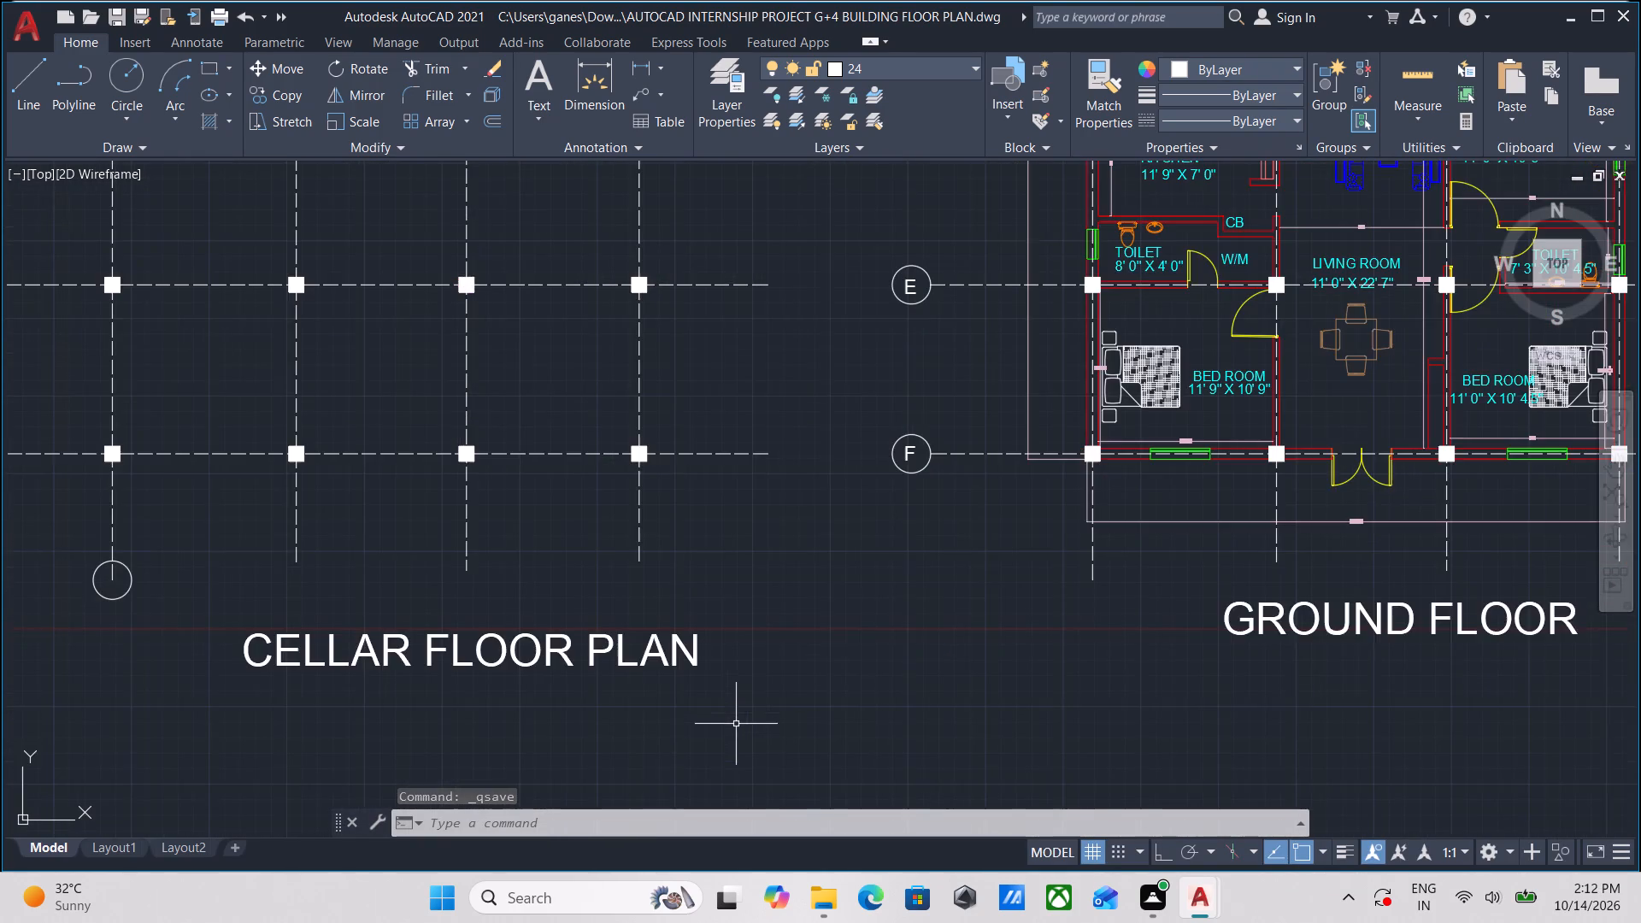
{"action": "middle_click_drag", "start_coordinate": [736, 724], "coordinate": [303, 829]}
{"action": "scroll", "coordinate": [683, 379], "scroll_direction": "up", "scroll_amount": 2}
{"action": "scroll", "coordinate": [683, 379], "scroll_direction": "down", "scroll_amount": 2}
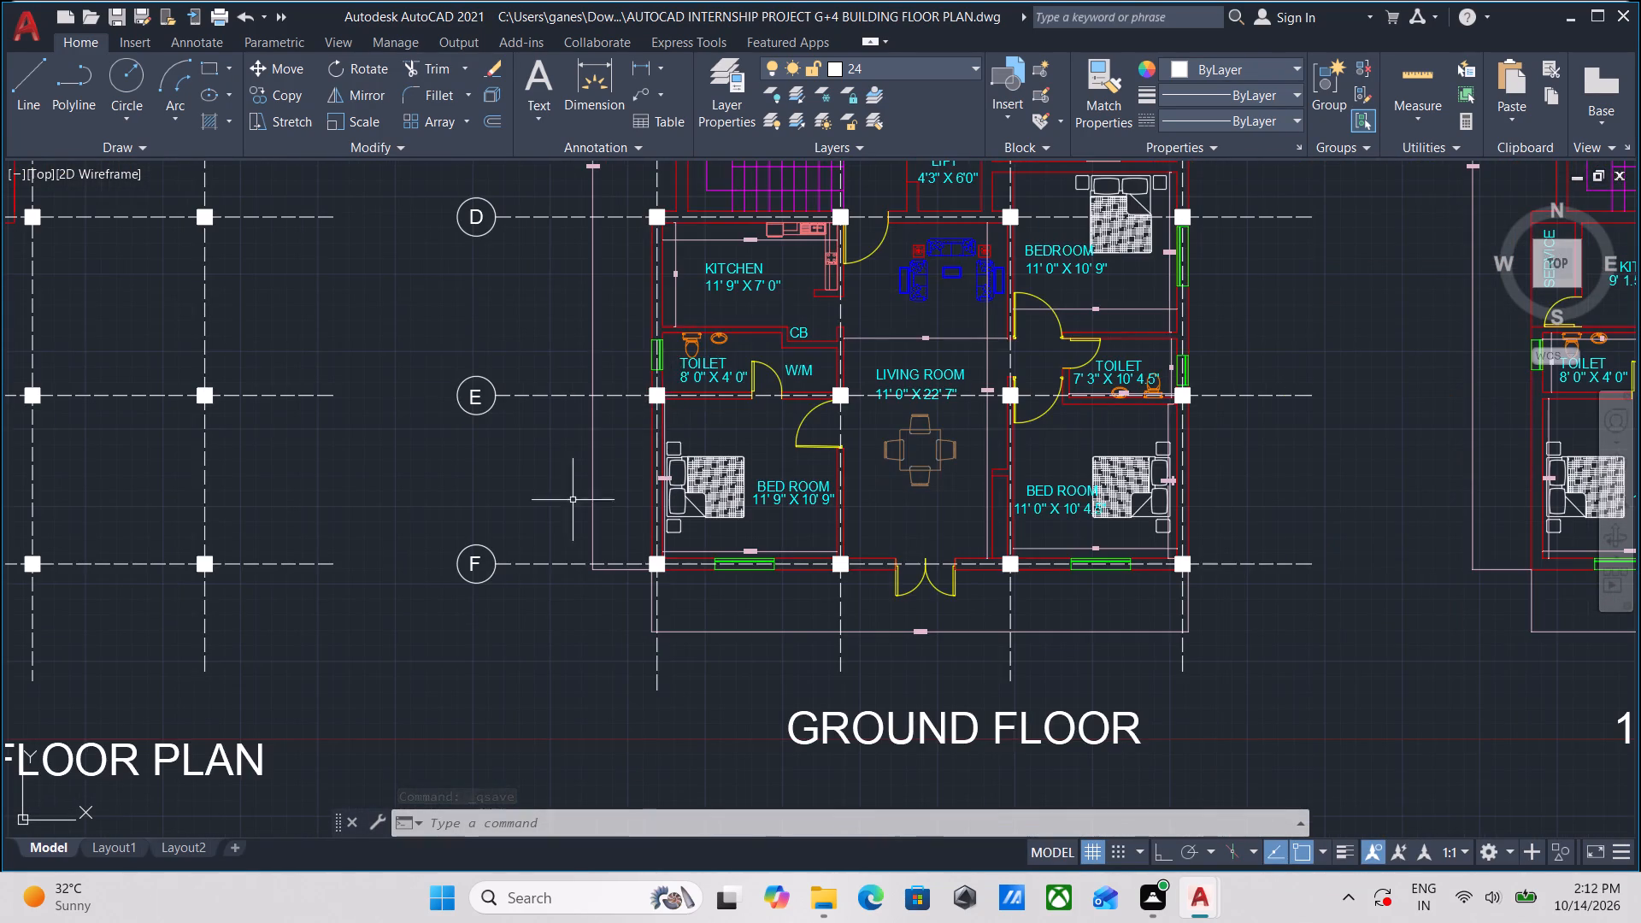
{"action": "middle_click_drag", "start_coordinate": [452, 551], "coordinate": [755, 523]}
{"action": "middle_click_drag", "start_coordinate": [722, 572], "coordinate": [796, 523]}
{"action": "middle_click_drag", "start_coordinate": [701, 579], "coordinate": [981, 619]}
{"action": "scroll", "coordinate": [988, 620], "scroll_direction": "down", "scroll_amount": 1}
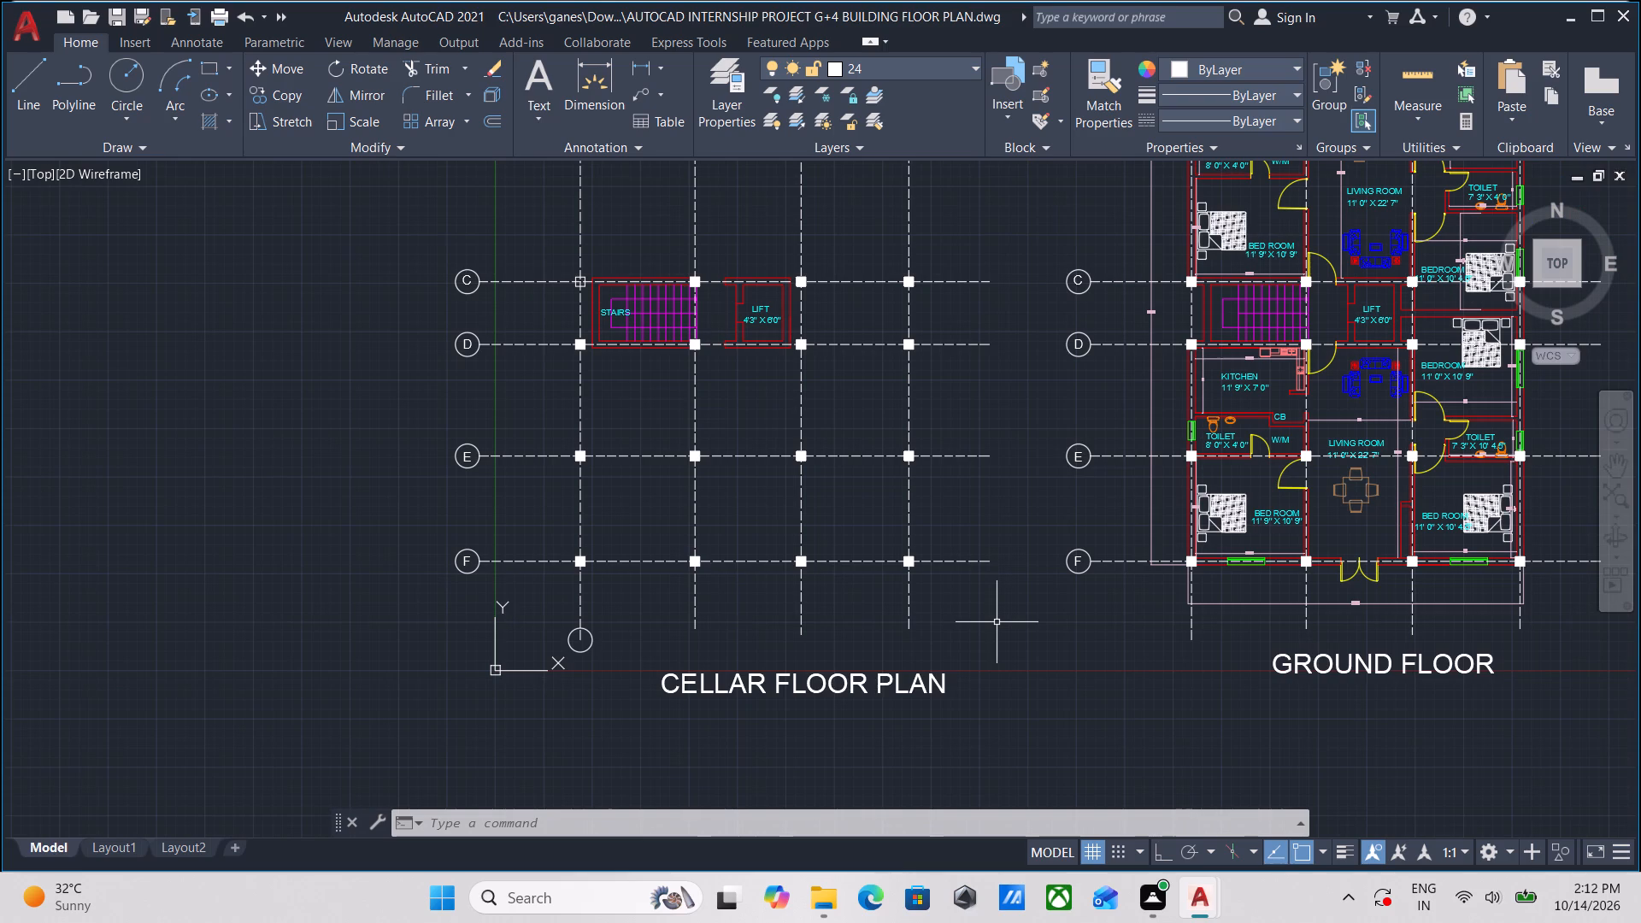
Turn on Clean Screen and view the cellar, ground and 1,2,3,4 floor plans.
{"action": "key", "text": "ctrl+0"}
{"action": "scroll", "coordinate": [985, 405], "scroll_direction": "up", "scroll_amount": 1}
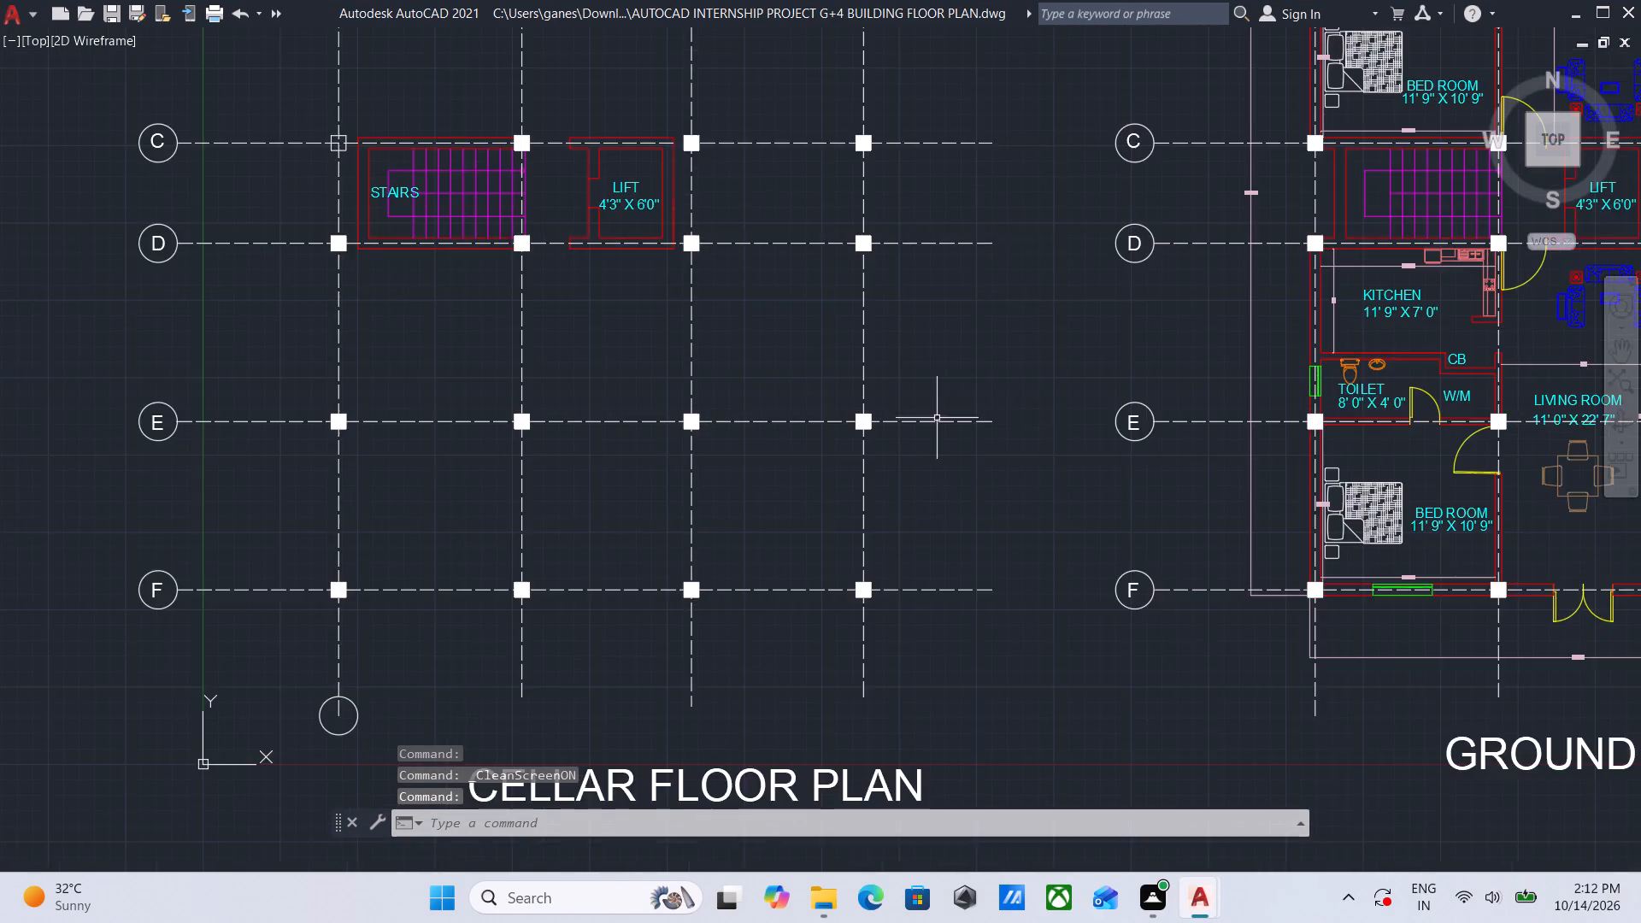
{"action": "middle_click_drag", "start_coordinate": [928, 424], "coordinate": [401, 501]}
{"action": "scroll", "coordinate": [703, 432], "scroll_direction": "down", "scroll_amount": 1}
{"action": "middle_click_drag", "start_coordinate": [689, 438], "coordinate": [454, 513]}
{"action": "scroll", "coordinate": [530, 484], "scroll_direction": "up", "scroll_amount": 1}
{"action": "scroll", "coordinate": [533, 483], "scroll_direction": "down", "scroll_amount": 1}
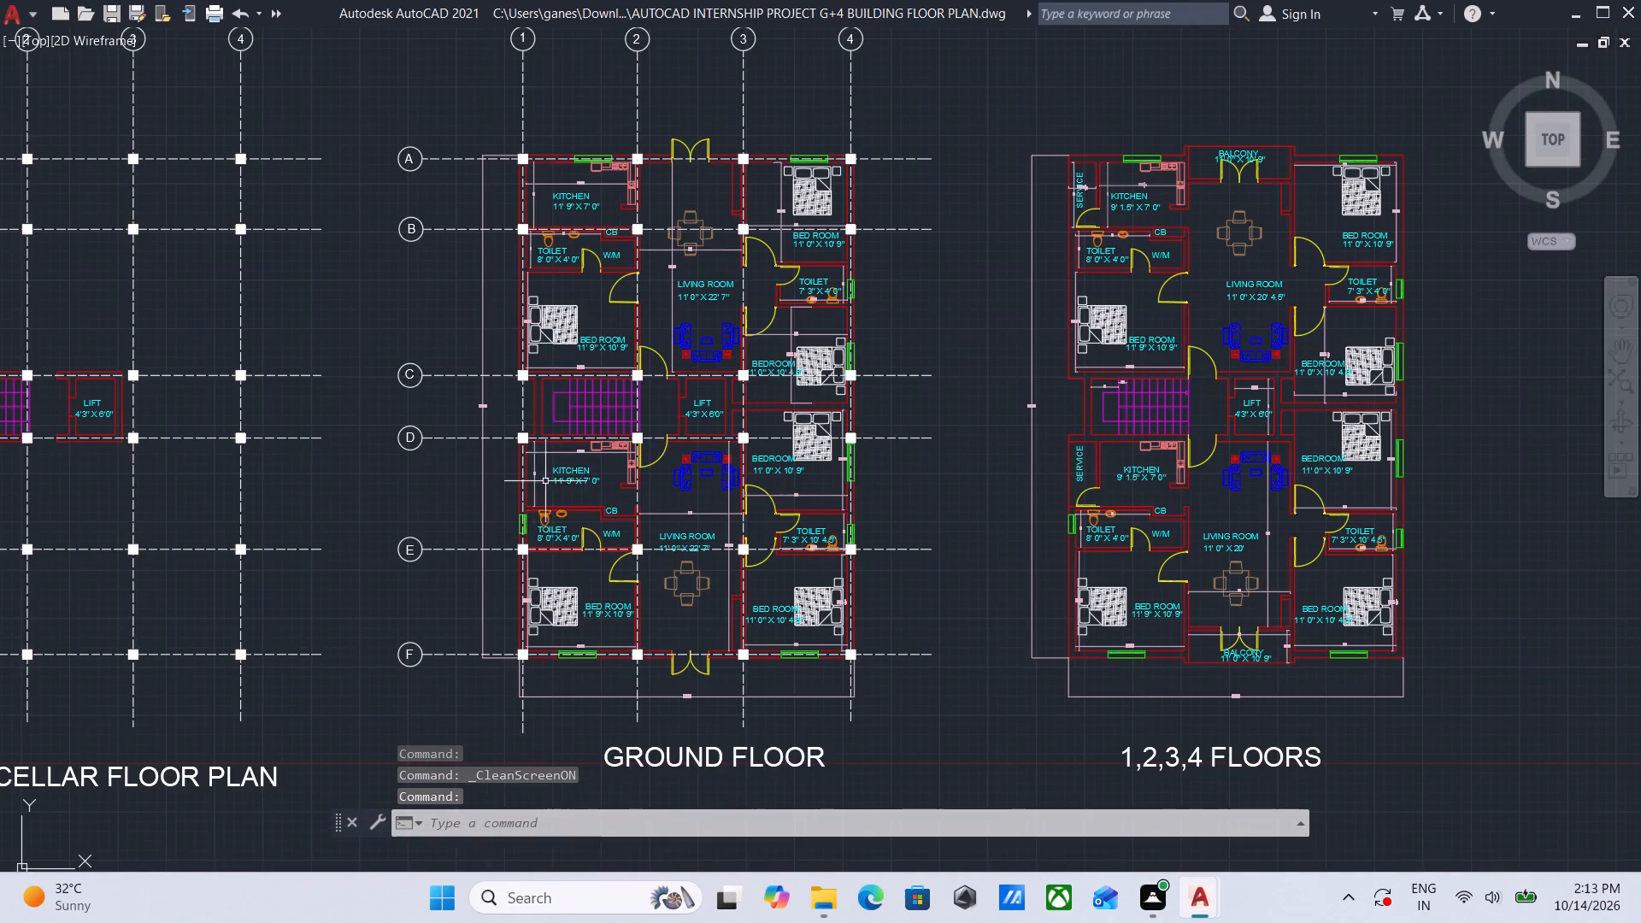
Examine the cellar, ground and 1,2,3,4 floor plans, including their room labels, column grids and titles.
{"action": "middle_click_drag", "start_coordinate": [557, 516], "coordinate": [832, 517]}
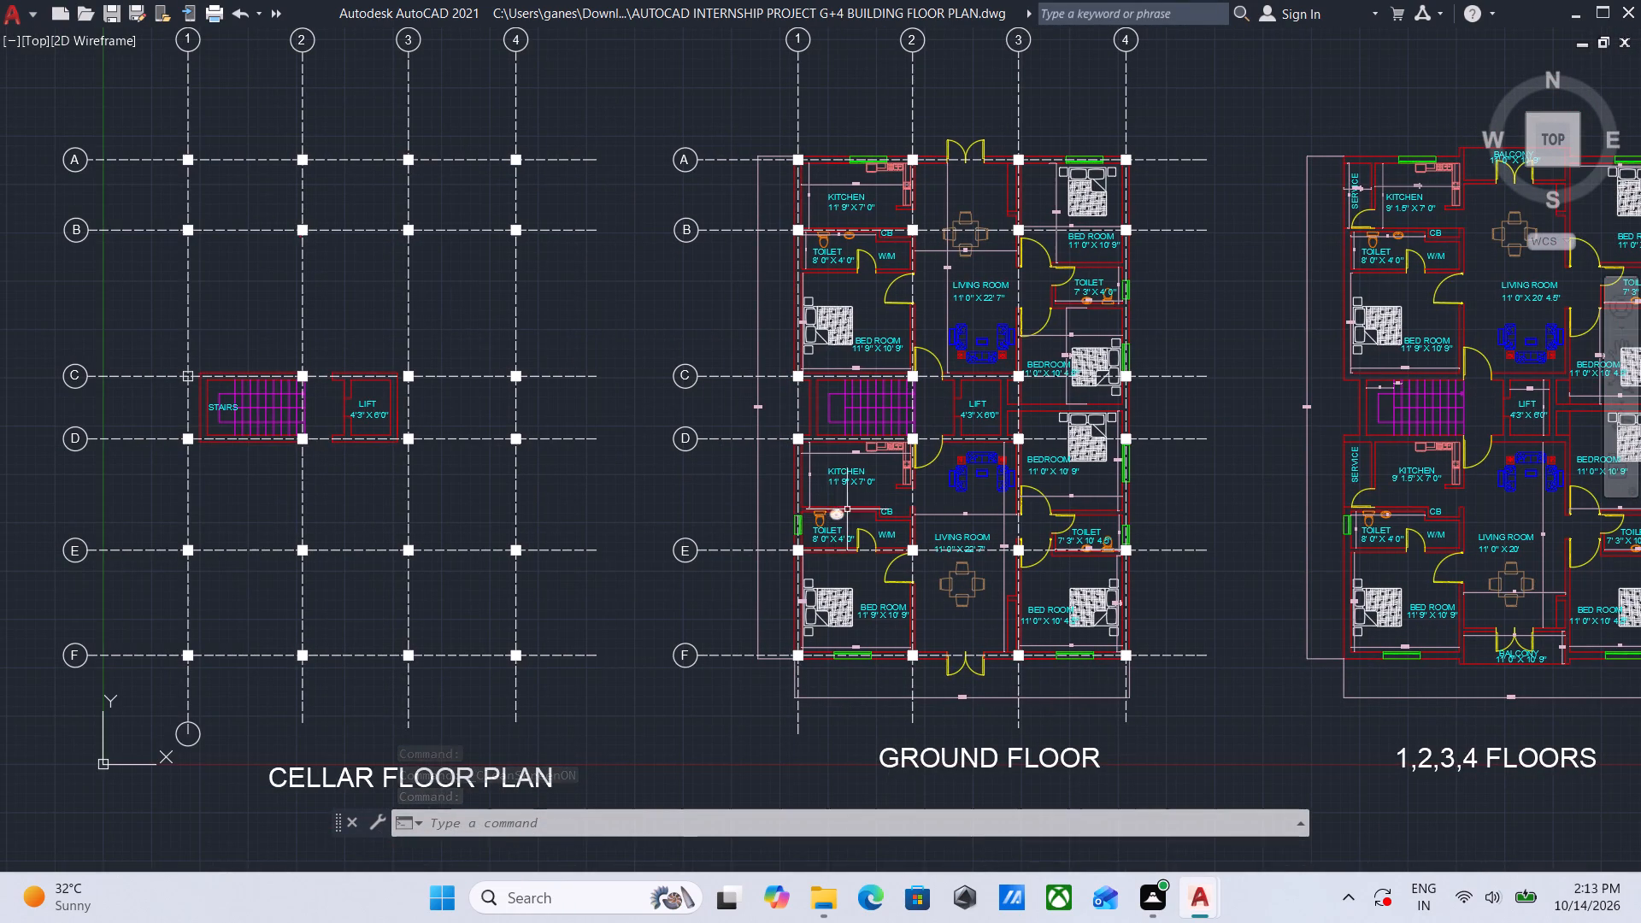
{"action": "scroll", "coordinate": [828, 373], "scroll_direction": "down", "scroll_amount": 1}
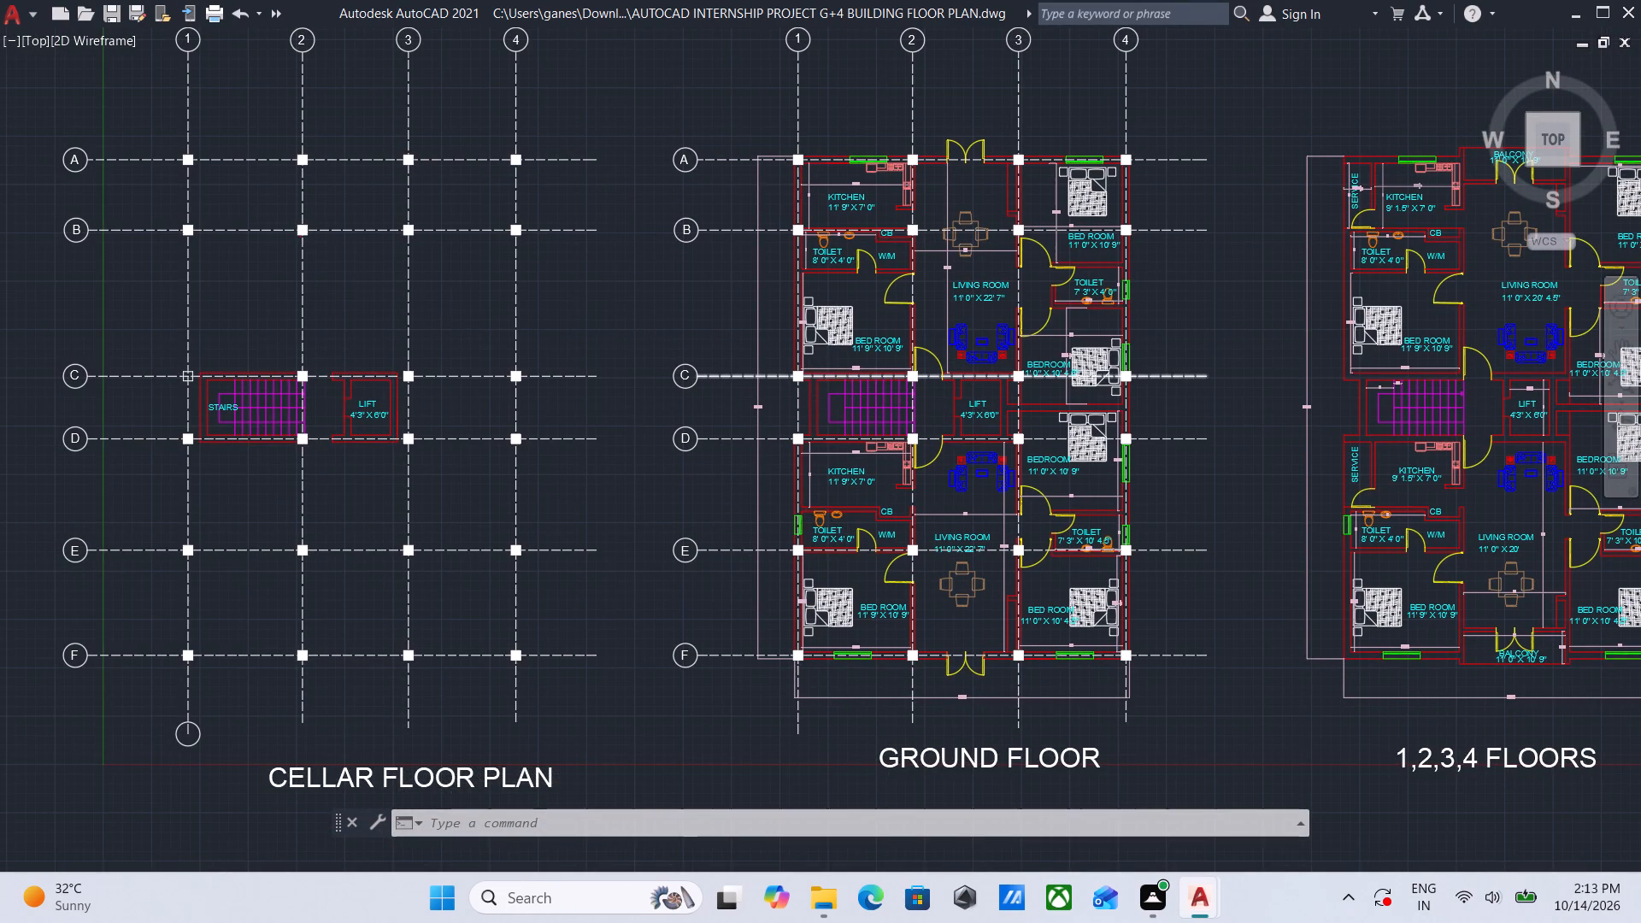
{"action": "scroll", "coordinate": [828, 373], "scroll_direction": "up", "scroll_amount": 1}
{"action": "scroll", "coordinate": [933, 456], "scroll_direction": "up", "scroll_amount": 1}
{"action": "middle_click_drag", "start_coordinate": [935, 456], "coordinate": [770, 450]}
{"action": "scroll", "coordinate": [769, 450], "scroll_direction": "down", "scroll_amount": 1}
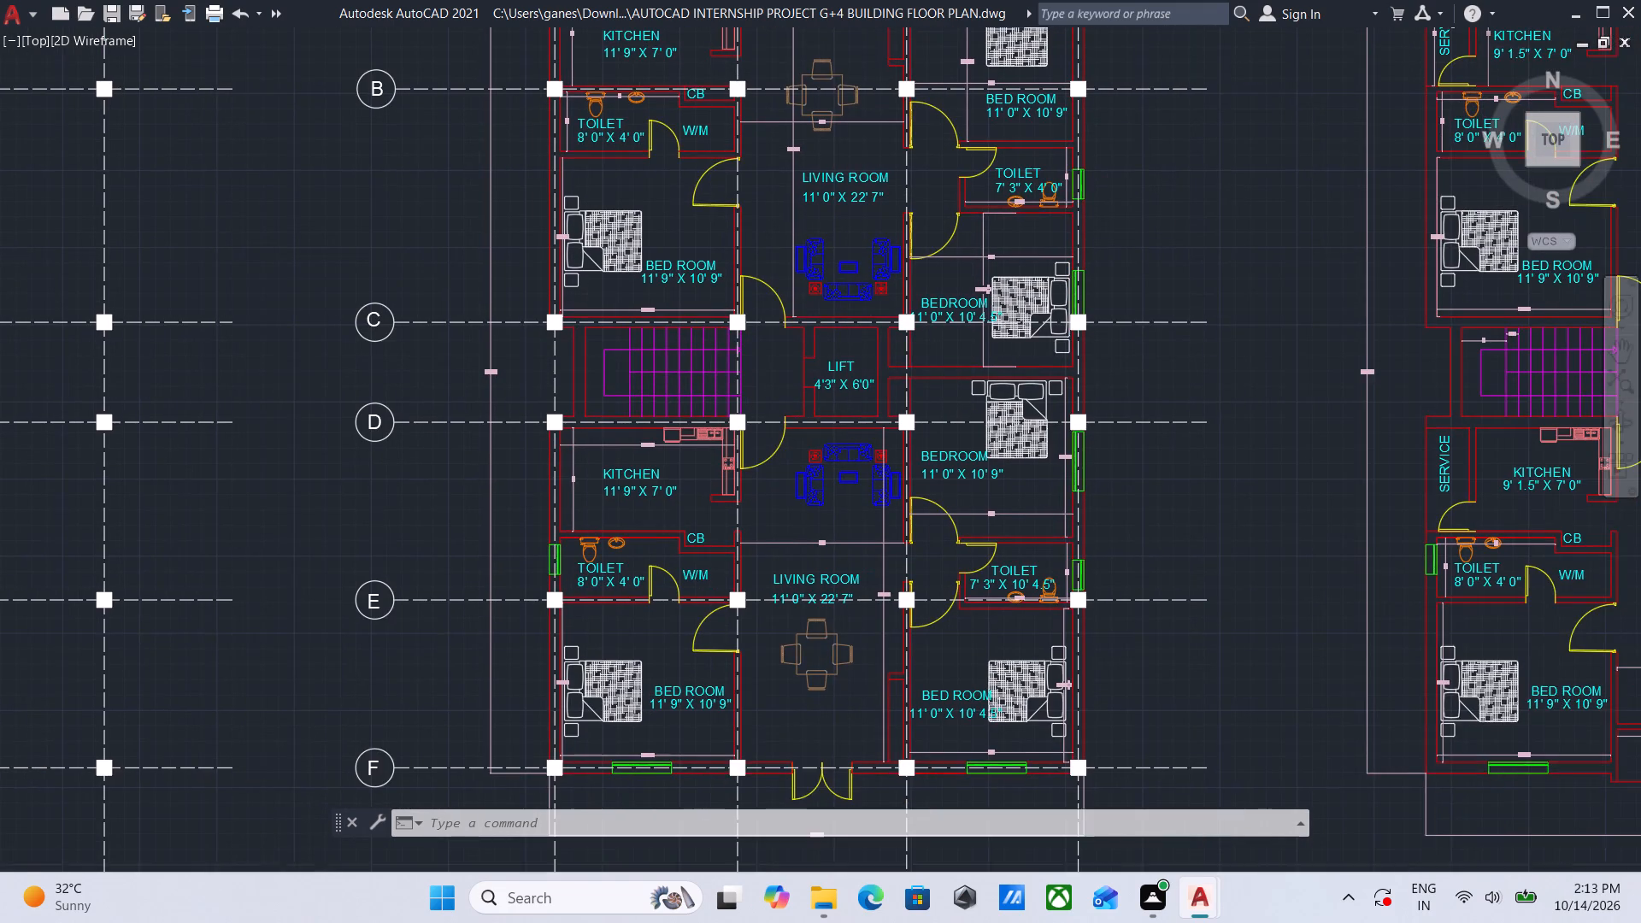
{"action": "middle_click_drag", "start_coordinate": [668, 470], "coordinate": [684, 506]}
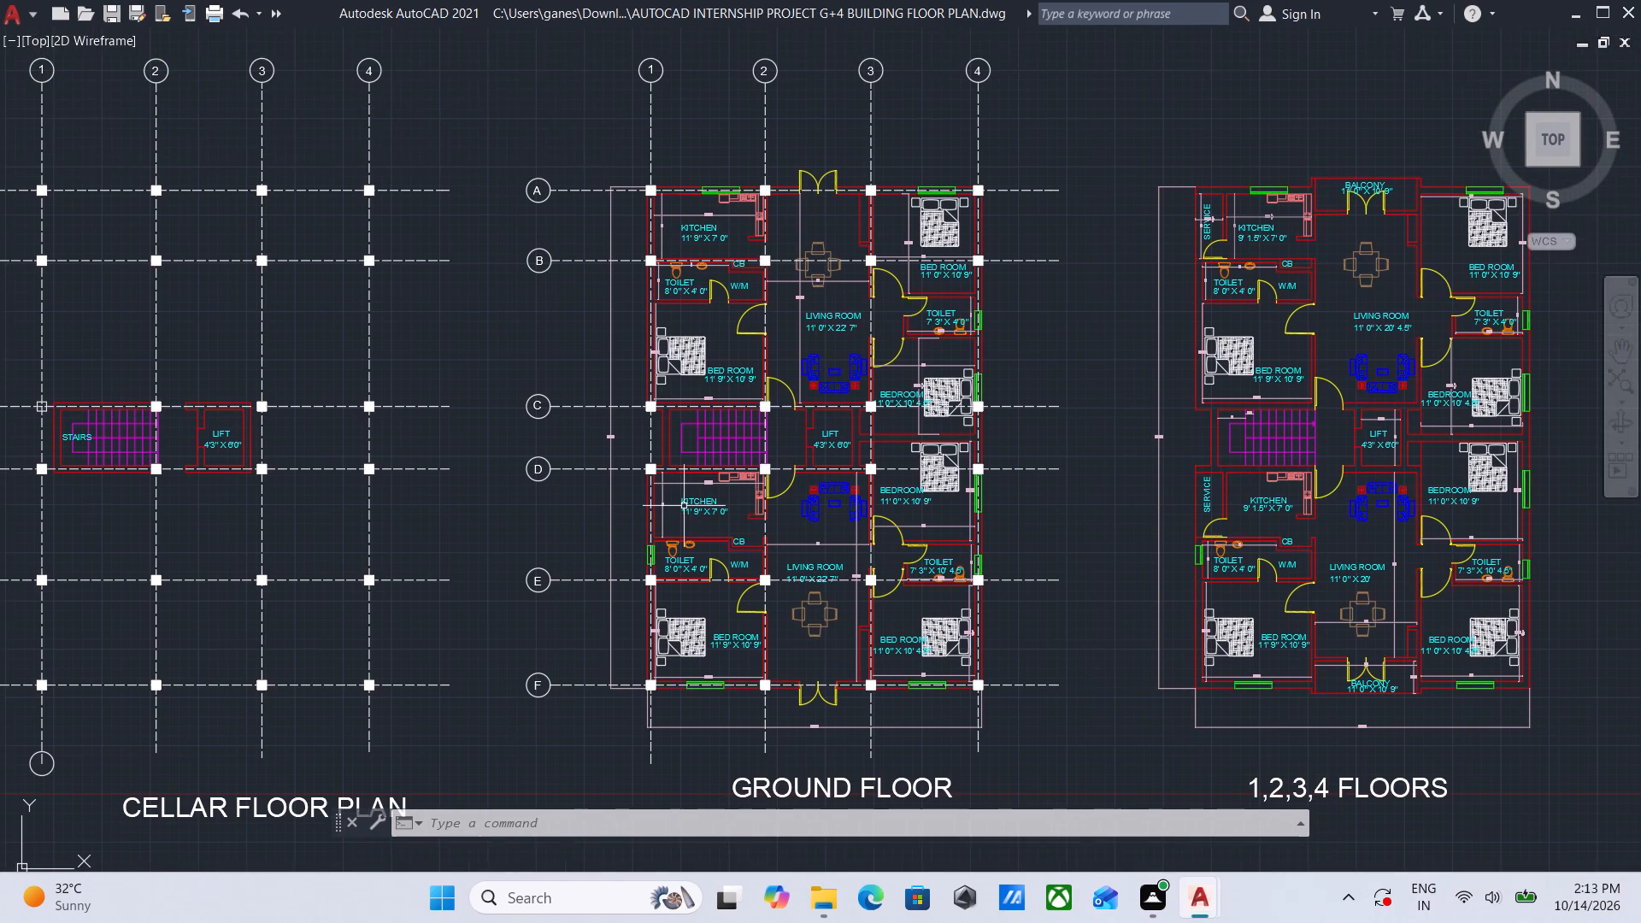
{"action": "scroll", "coordinate": [684, 506], "scroll_direction": "down", "scroll_amount": 1}
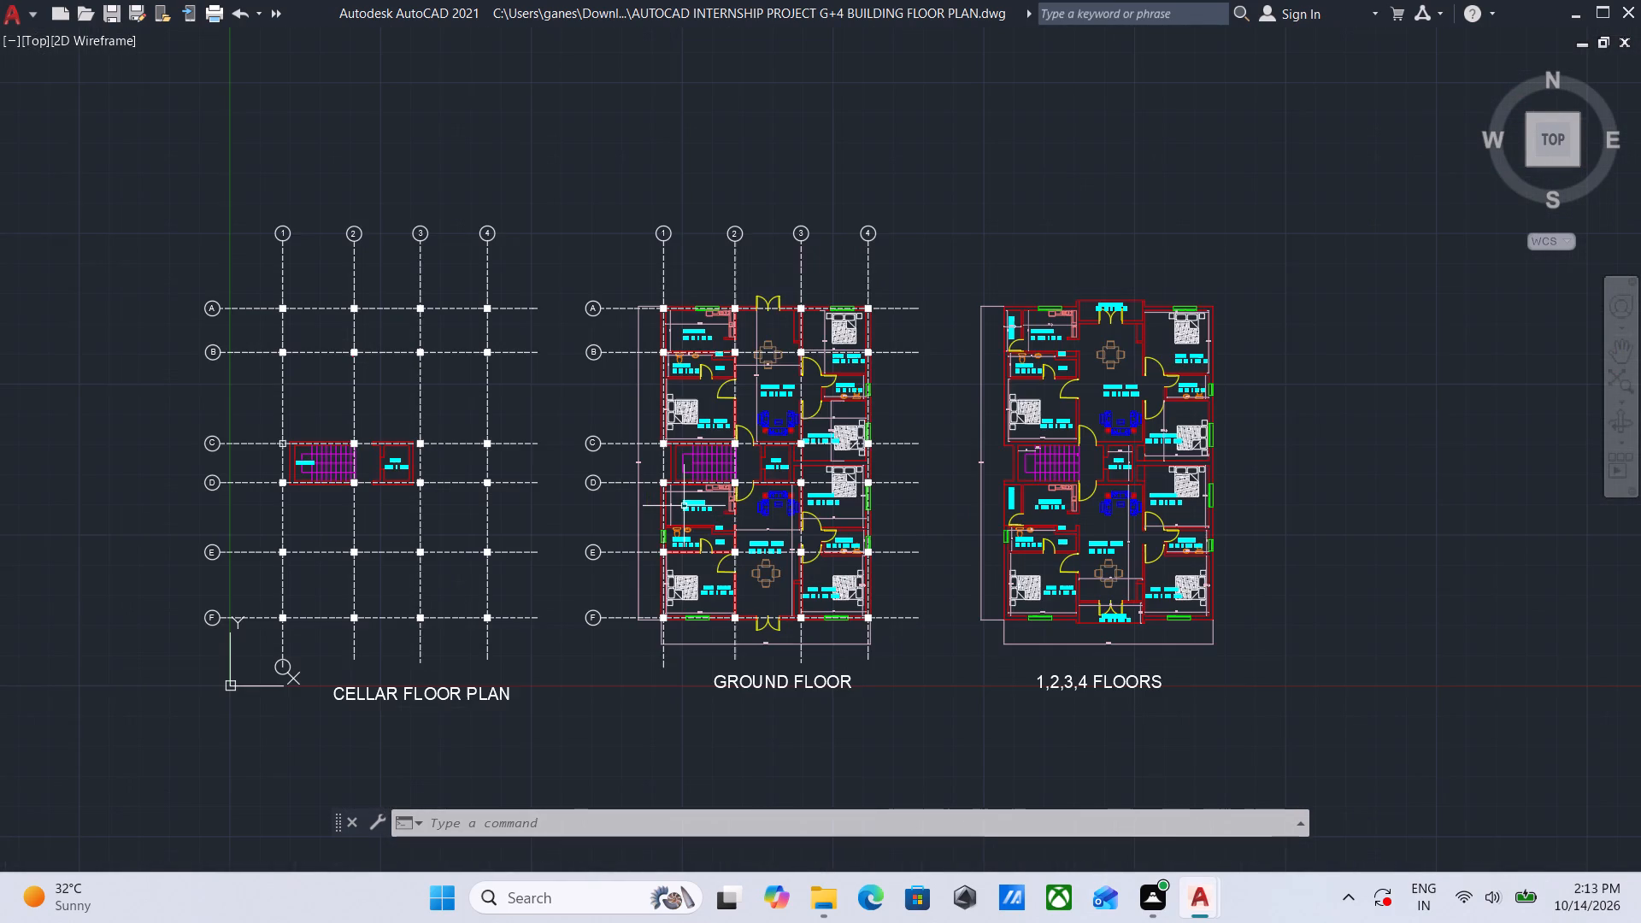
{"action": "middle_click_drag", "start_coordinate": [320, 518], "coordinate": [669, 484]}
{"action": "middle_click_drag", "start_coordinate": [851, 482], "coordinate": [605, 469]}
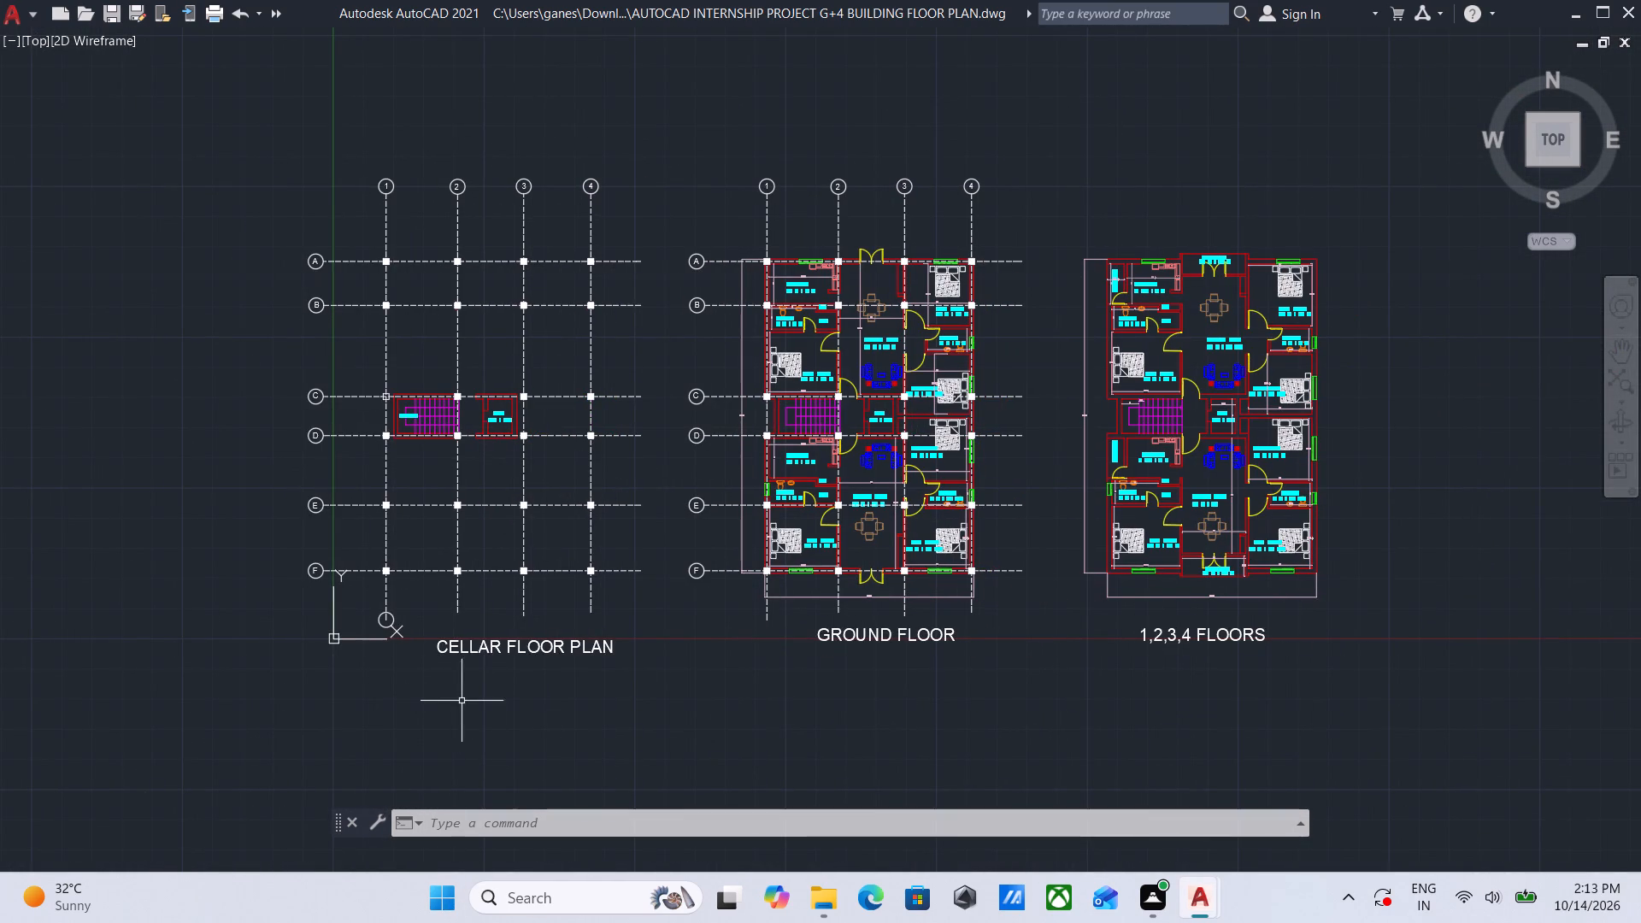
{"action": "middle_click_drag", "start_coordinate": [556, 673], "coordinate": [533, 697]}
{"action": "scroll", "coordinate": [626, 729], "scroll_direction": "up", "scroll_amount": 1}
{"action": "middle_click_drag", "start_coordinate": [657, 714], "coordinate": [598, 785]}
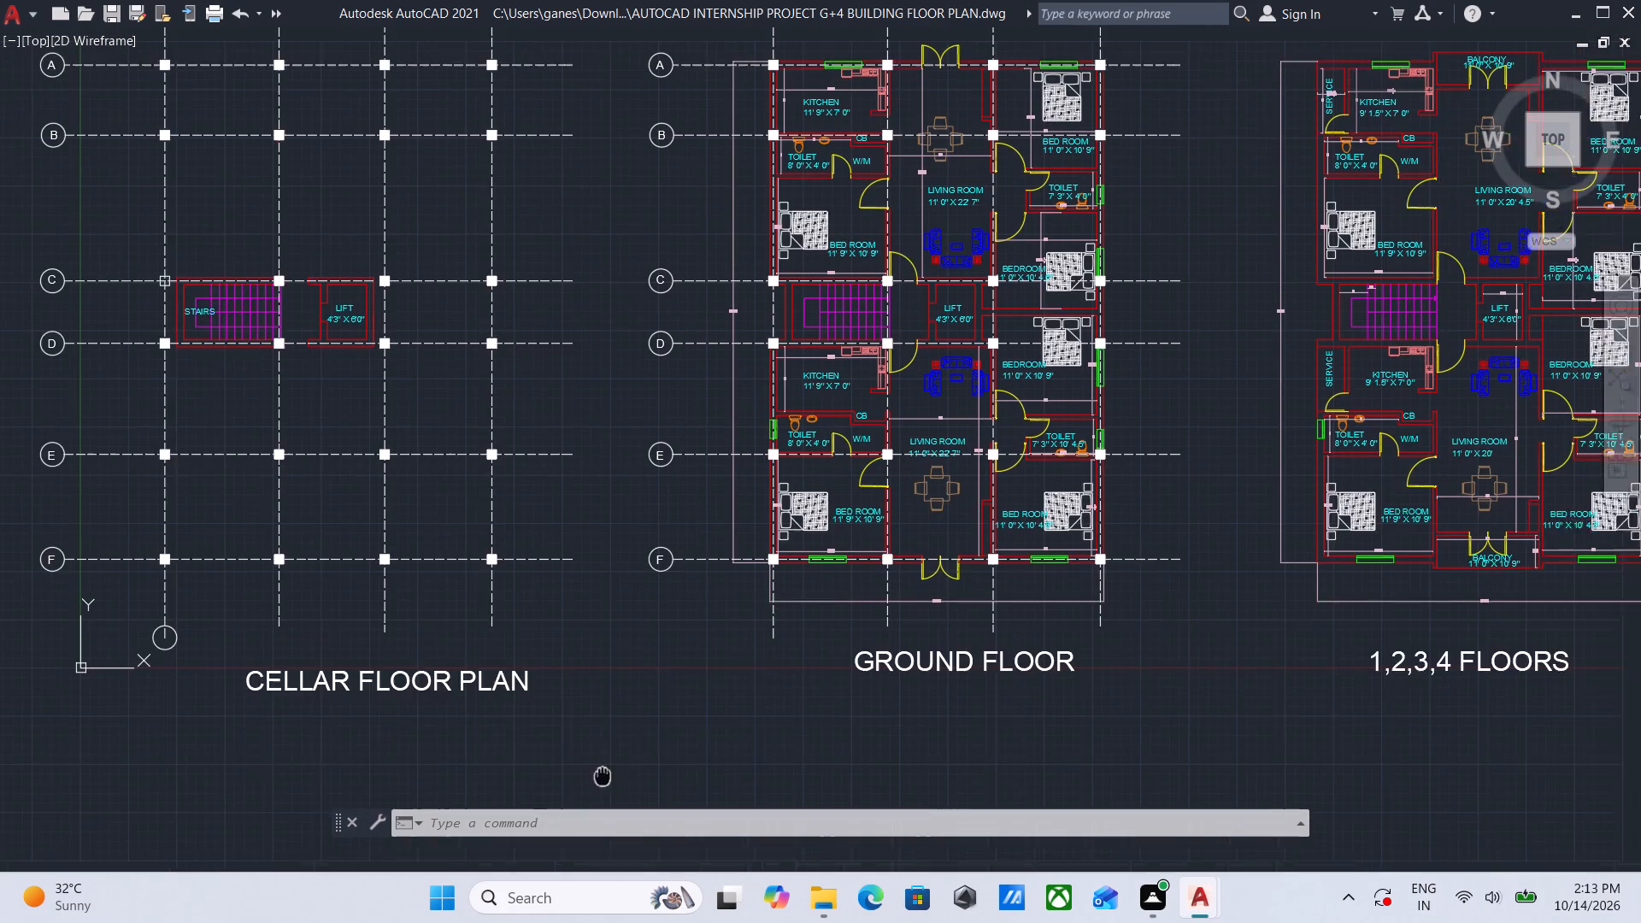
{"action": "middle_click_drag", "start_coordinate": [598, 785], "coordinate": [594, 792]}
{"action": "scroll", "coordinate": [673, 763], "scroll_direction": "down", "scroll_amount": 1}
{"action": "middle_click_drag", "start_coordinate": [673, 763], "coordinate": [621, 808]}
{"action": "scroll", "coordinate": [632, 800], "scroll_direction": "up", "scroll_amount": 1}
{"action": "middle_click_drag", "start_coordinate": [632, 800], "coordinate": [576, 822]}
{"action": "scroll", "coordinate": [576, 822], "scroll_direction": "down", "scroll_amount": 1}
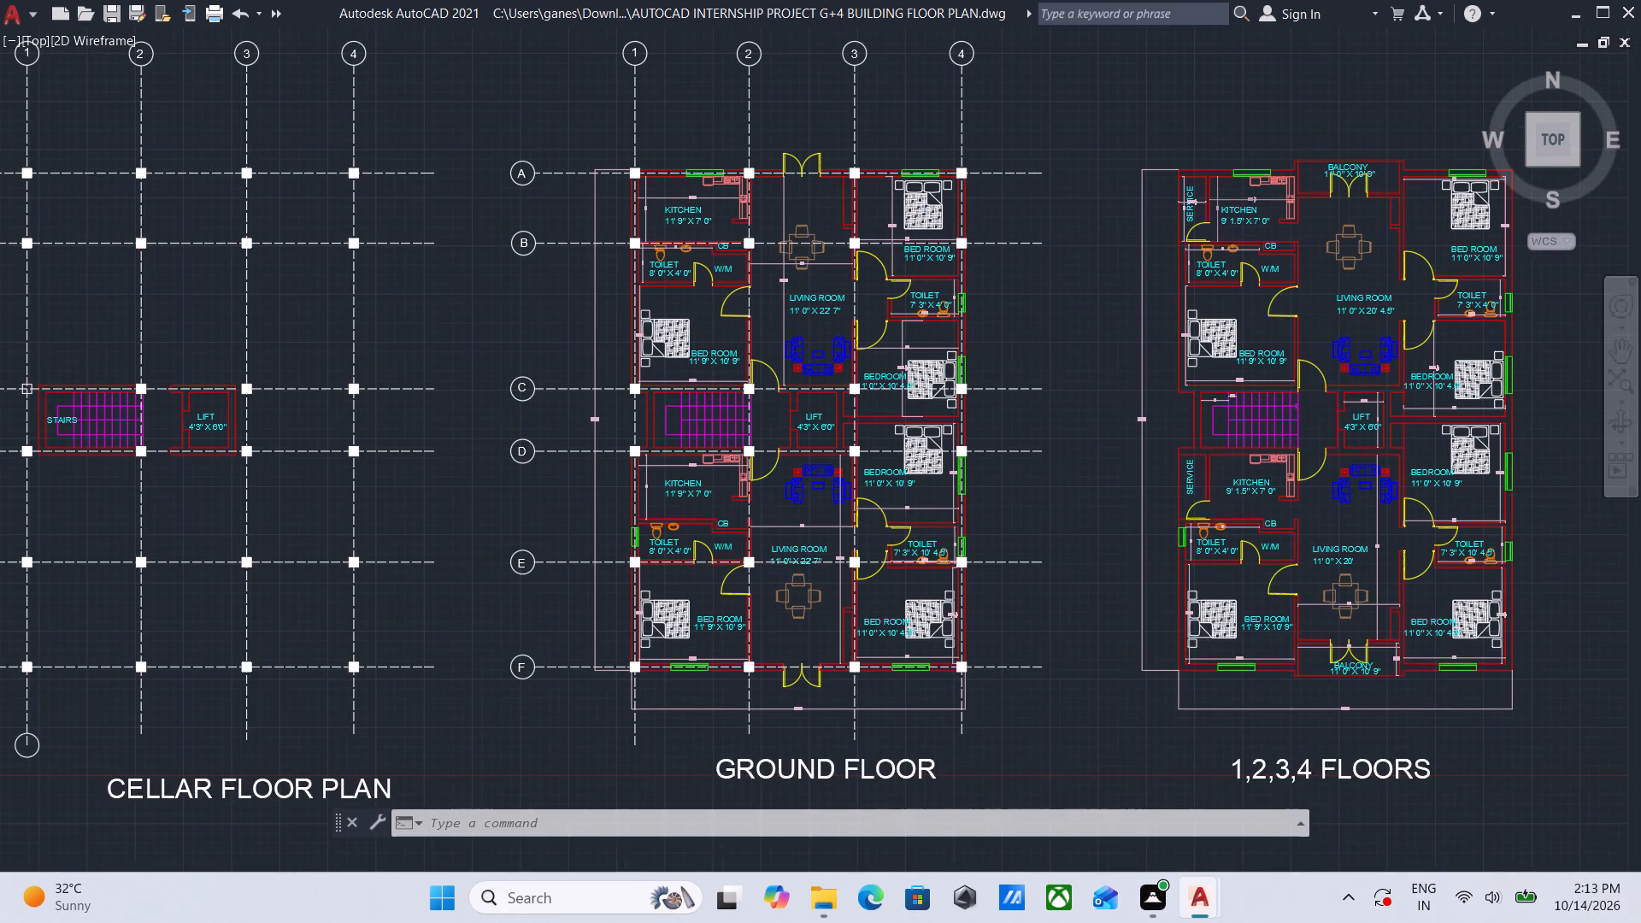
{"action": "scroll", "coordinate": [527, 761], "scroll_direction": "down", "scroll_amount": 1}
{"action": "middle_click_drag", "start_coordinate": [527, 761], "coordinate": [578, 718]}
{"action": "scroll", "coordinate": [578, 718], "scroll_direction": "up", "scroll_amount": 1}
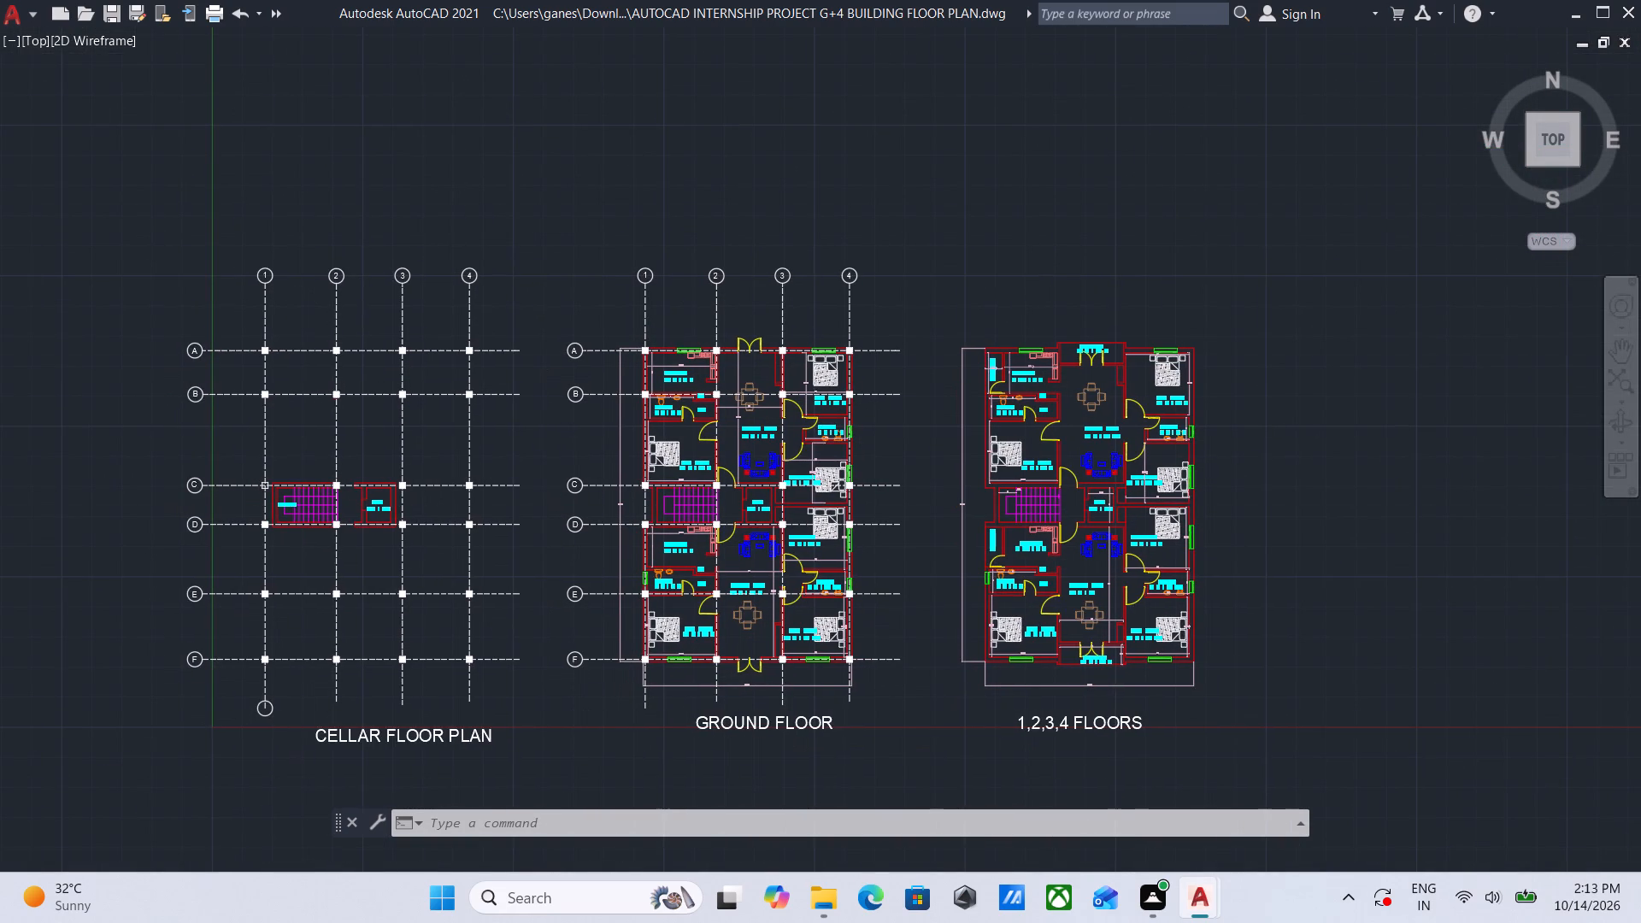
{"action": "scroll", "coordinate": [578, 718], "scroll_direction": "down", "scroll_amount": 1}
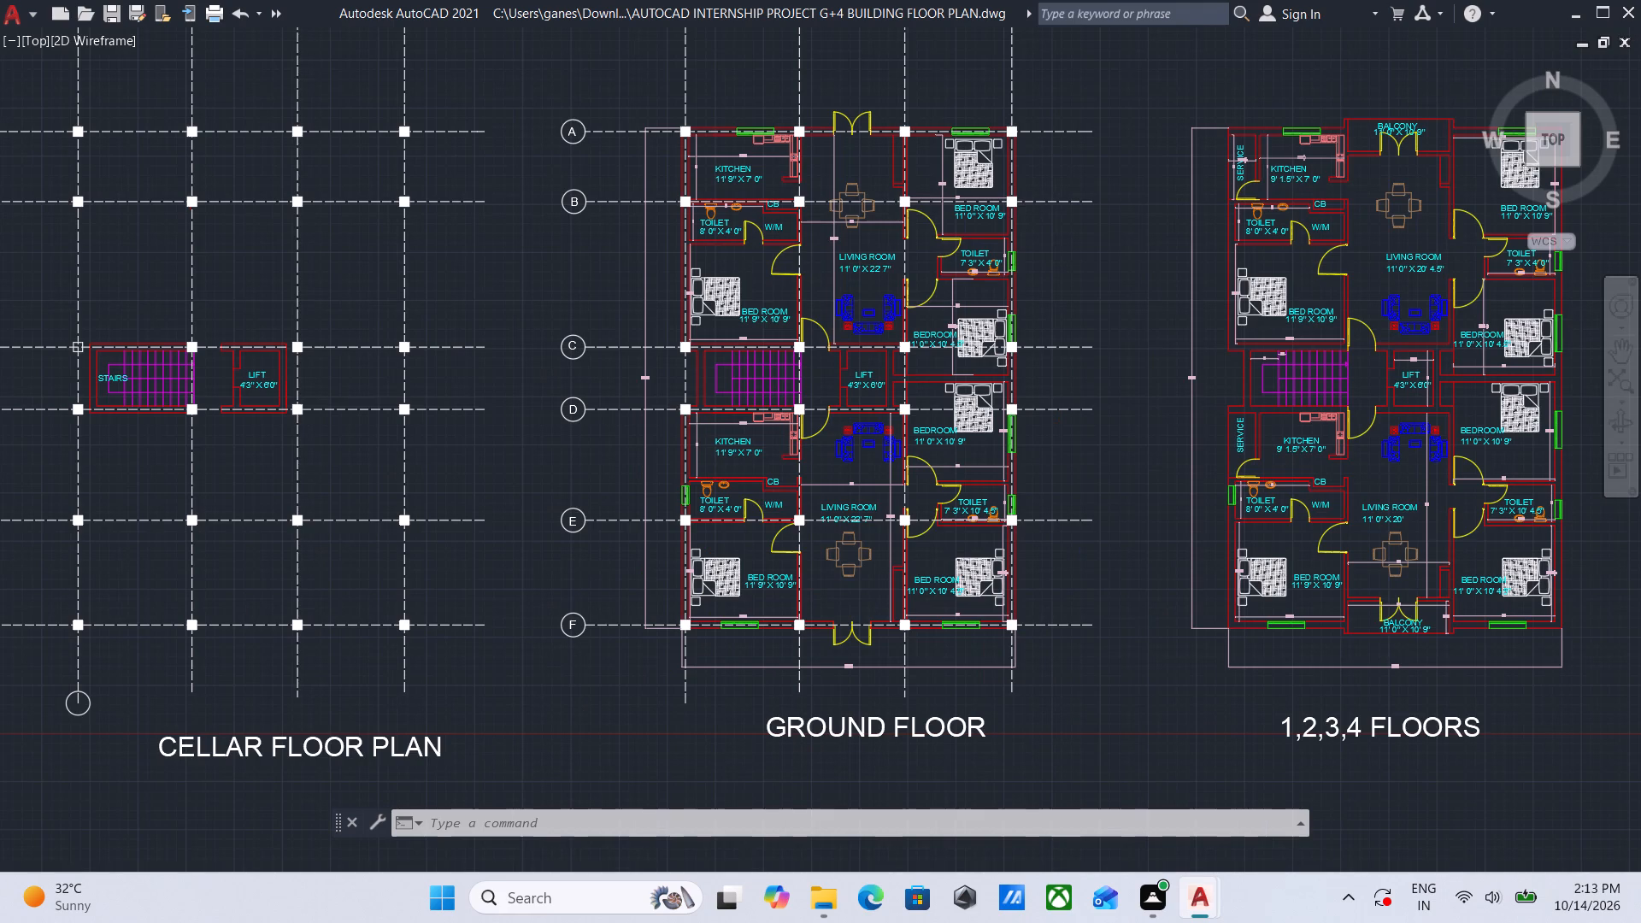
Restore the ribbon display with the RIBBON command.
{"action": "type", "text": "RIB"}
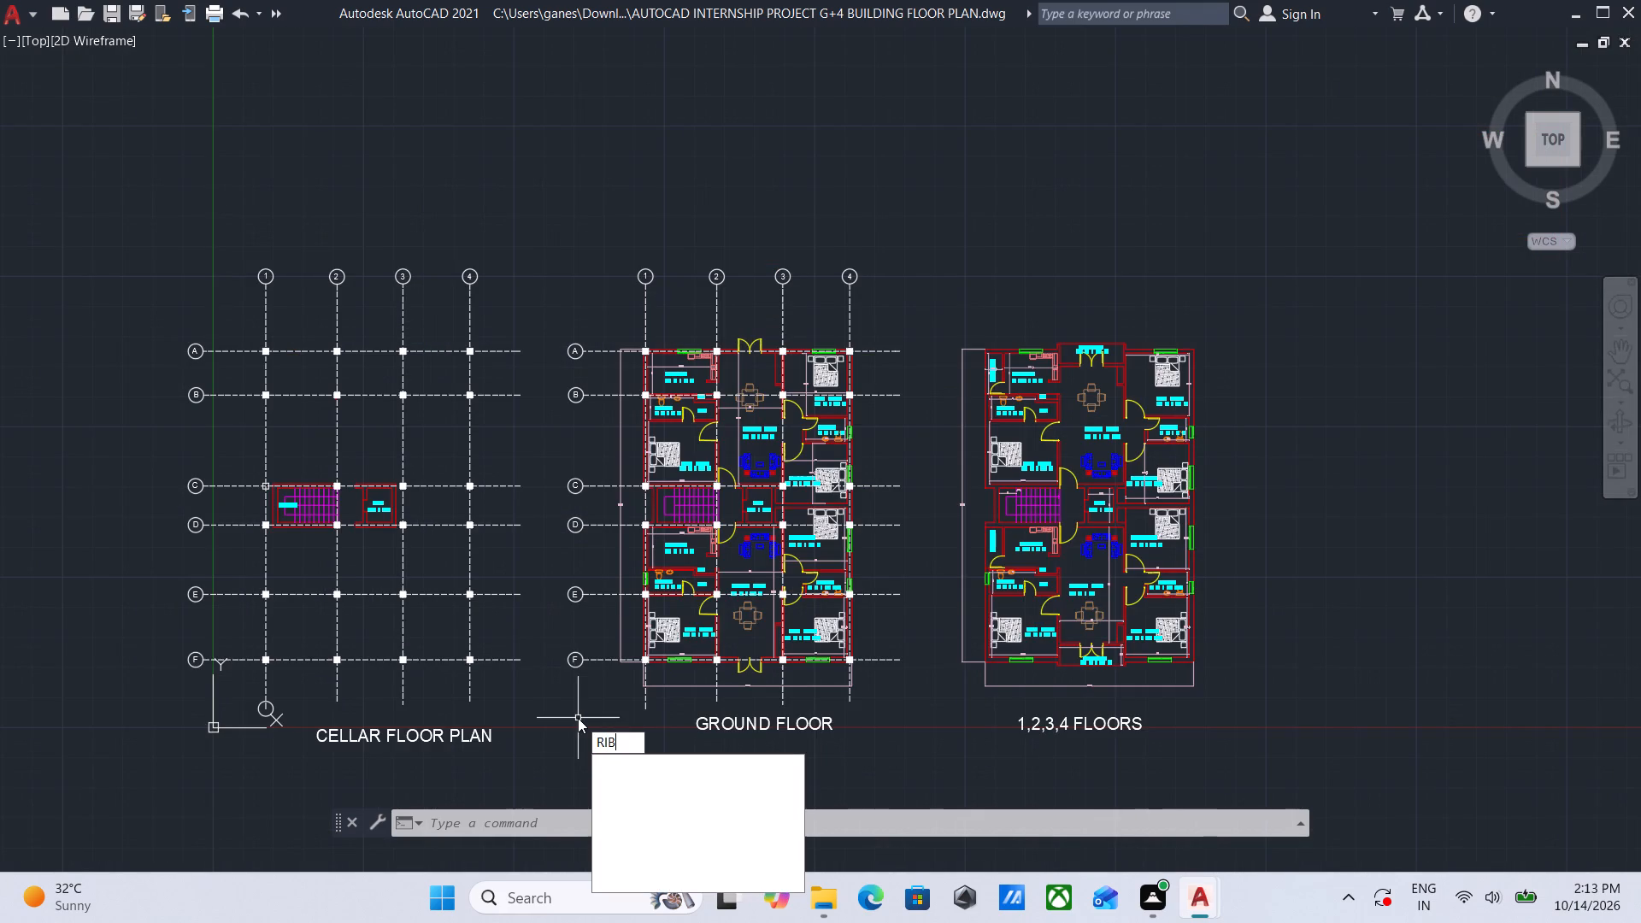
{"action": "type", "text": "IION"}
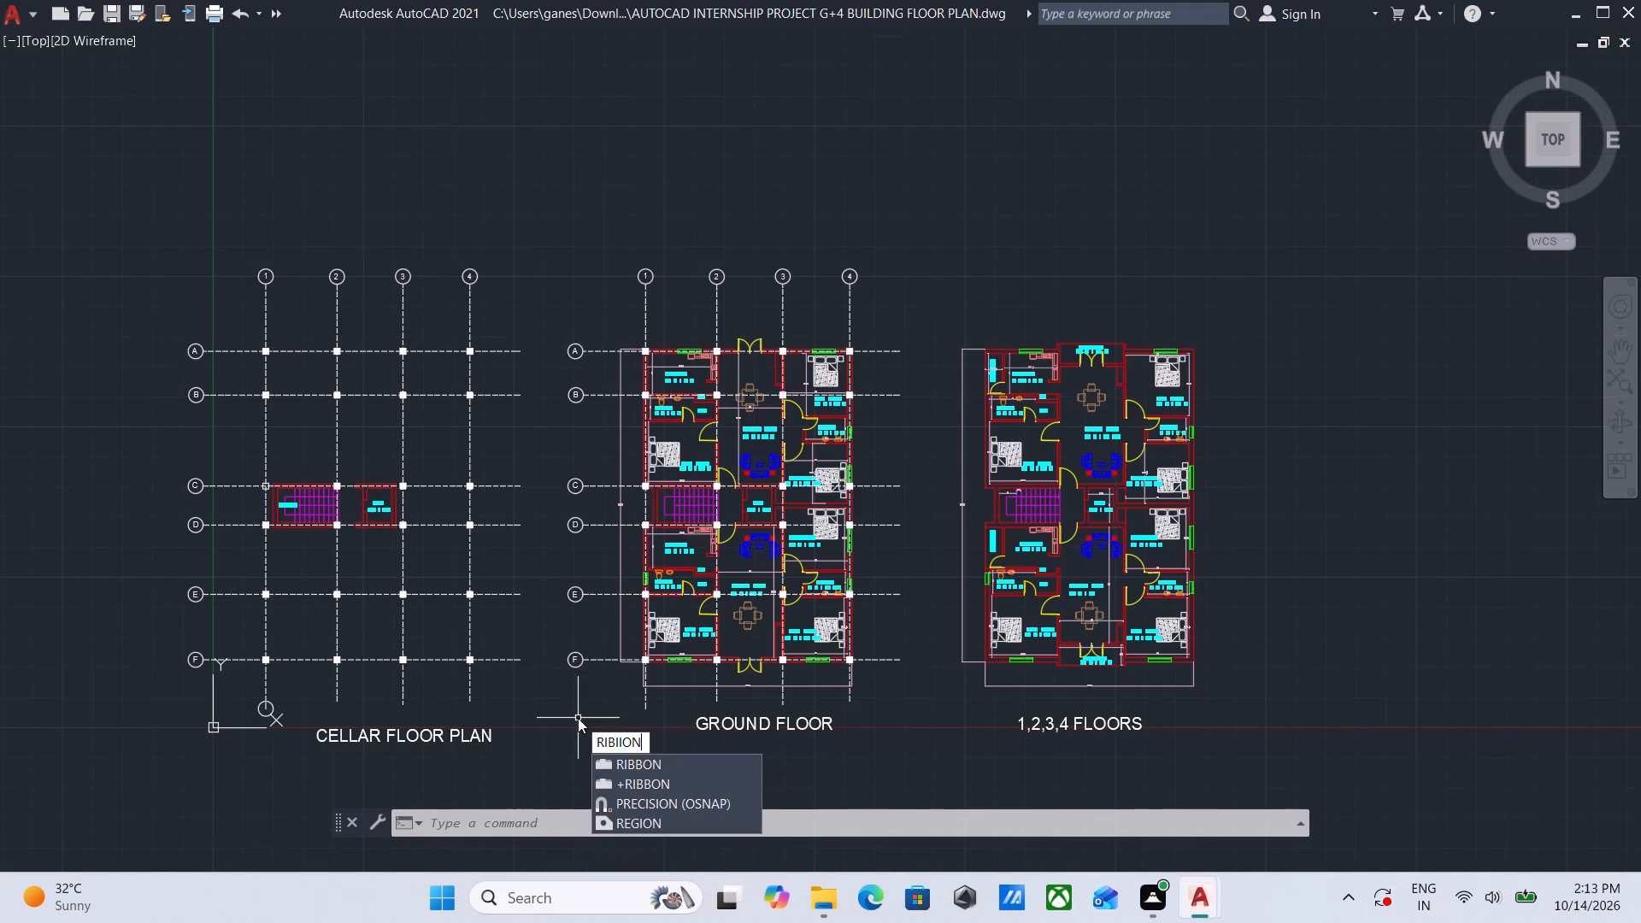
{"action": "key", "text": "BackSpace"}
{"action": "key", "text": "BackSpace"}
{"action": "key", "text": "BackSpace"}
{"action": "key", "text": "BackSpace"}
{"action": "key", "text": "BackSpace"}
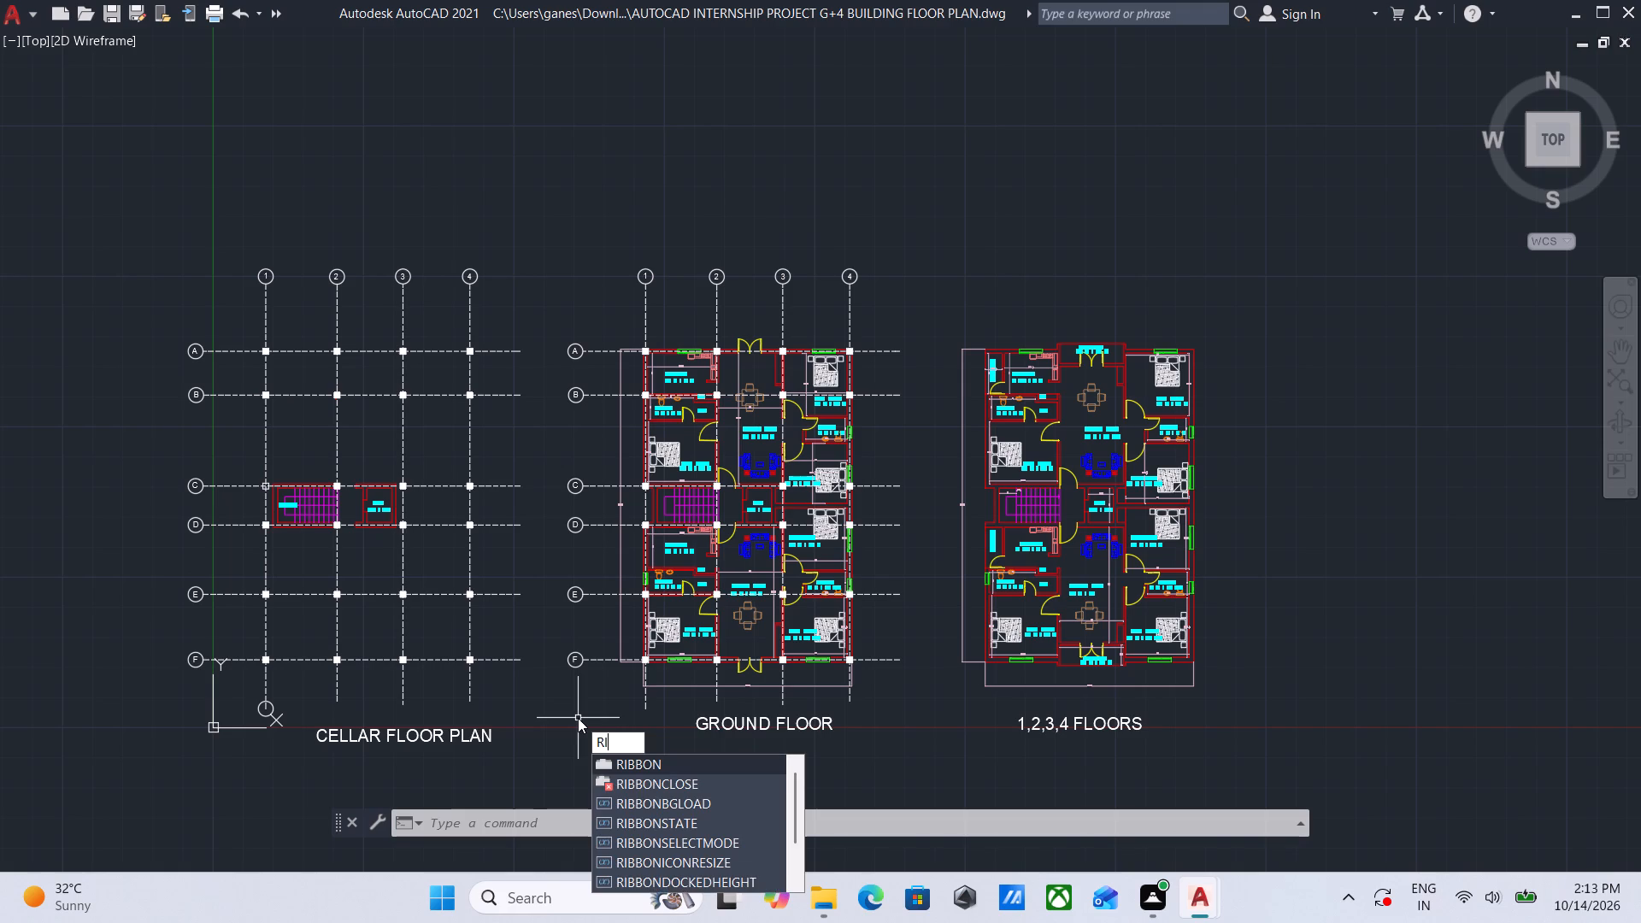
{"action": "type", "text": "BBON"}
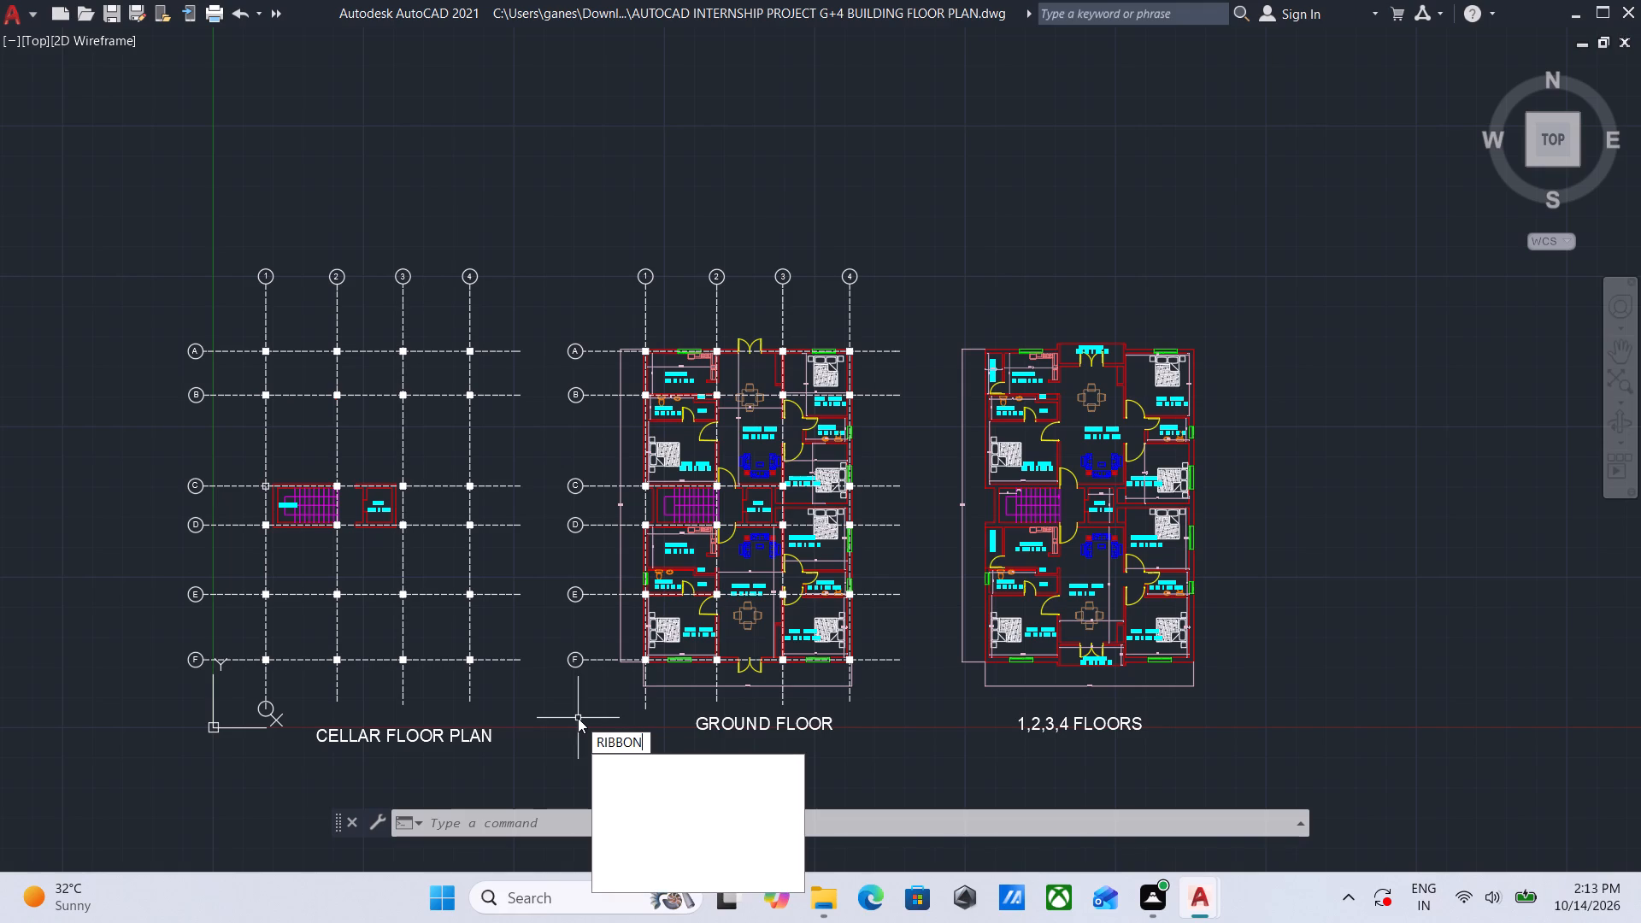
{"action": "key", "text": "Return"}
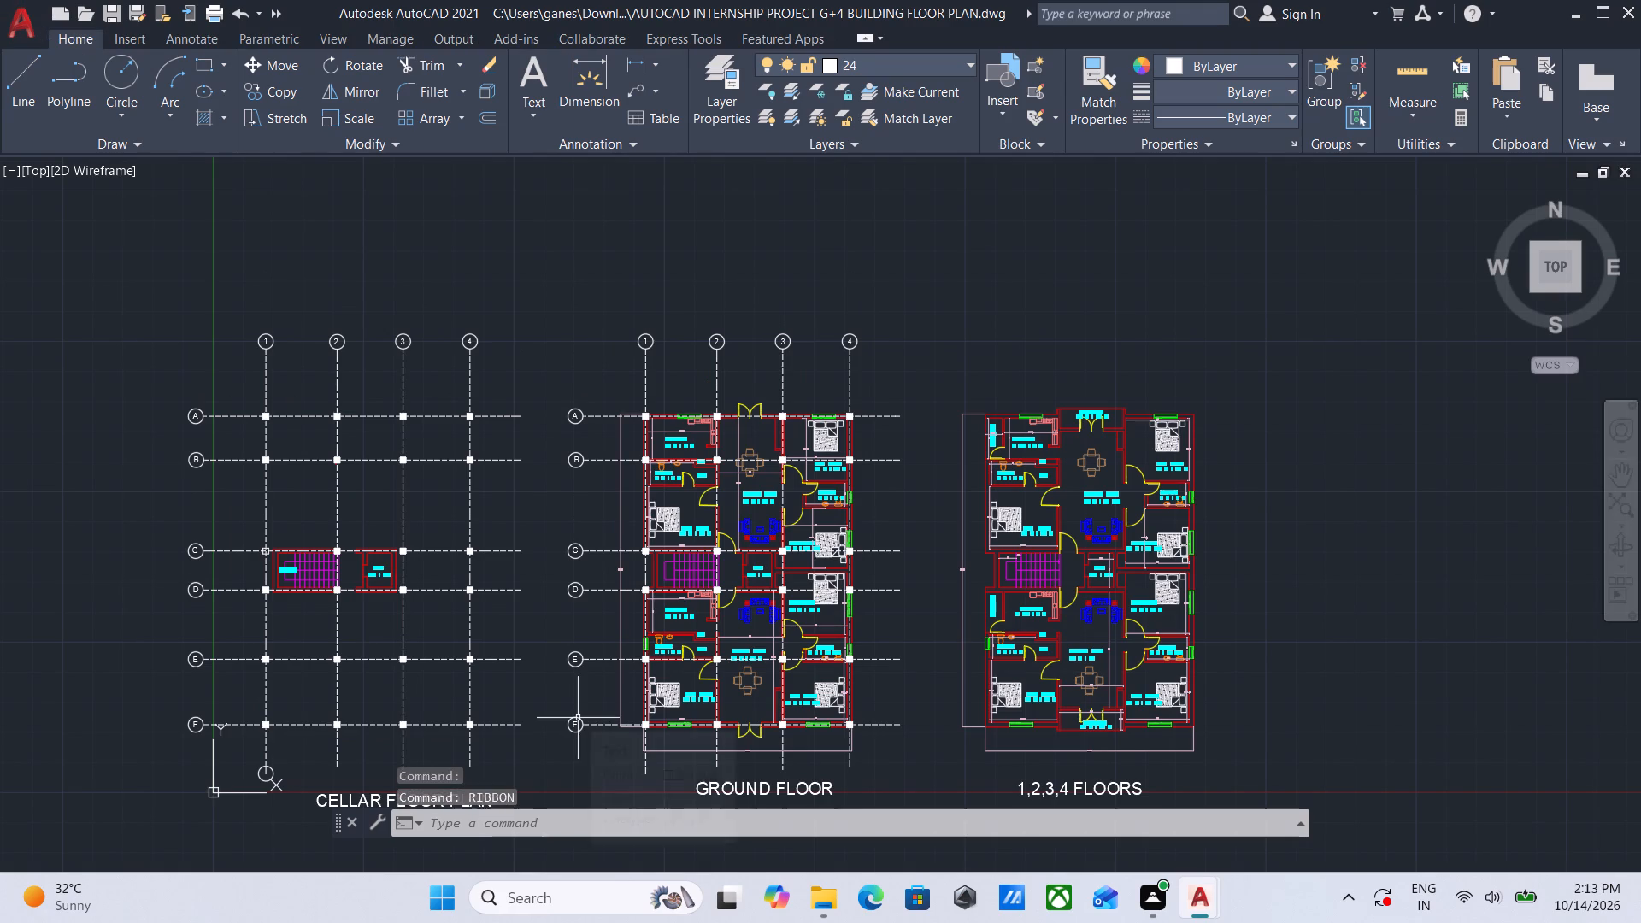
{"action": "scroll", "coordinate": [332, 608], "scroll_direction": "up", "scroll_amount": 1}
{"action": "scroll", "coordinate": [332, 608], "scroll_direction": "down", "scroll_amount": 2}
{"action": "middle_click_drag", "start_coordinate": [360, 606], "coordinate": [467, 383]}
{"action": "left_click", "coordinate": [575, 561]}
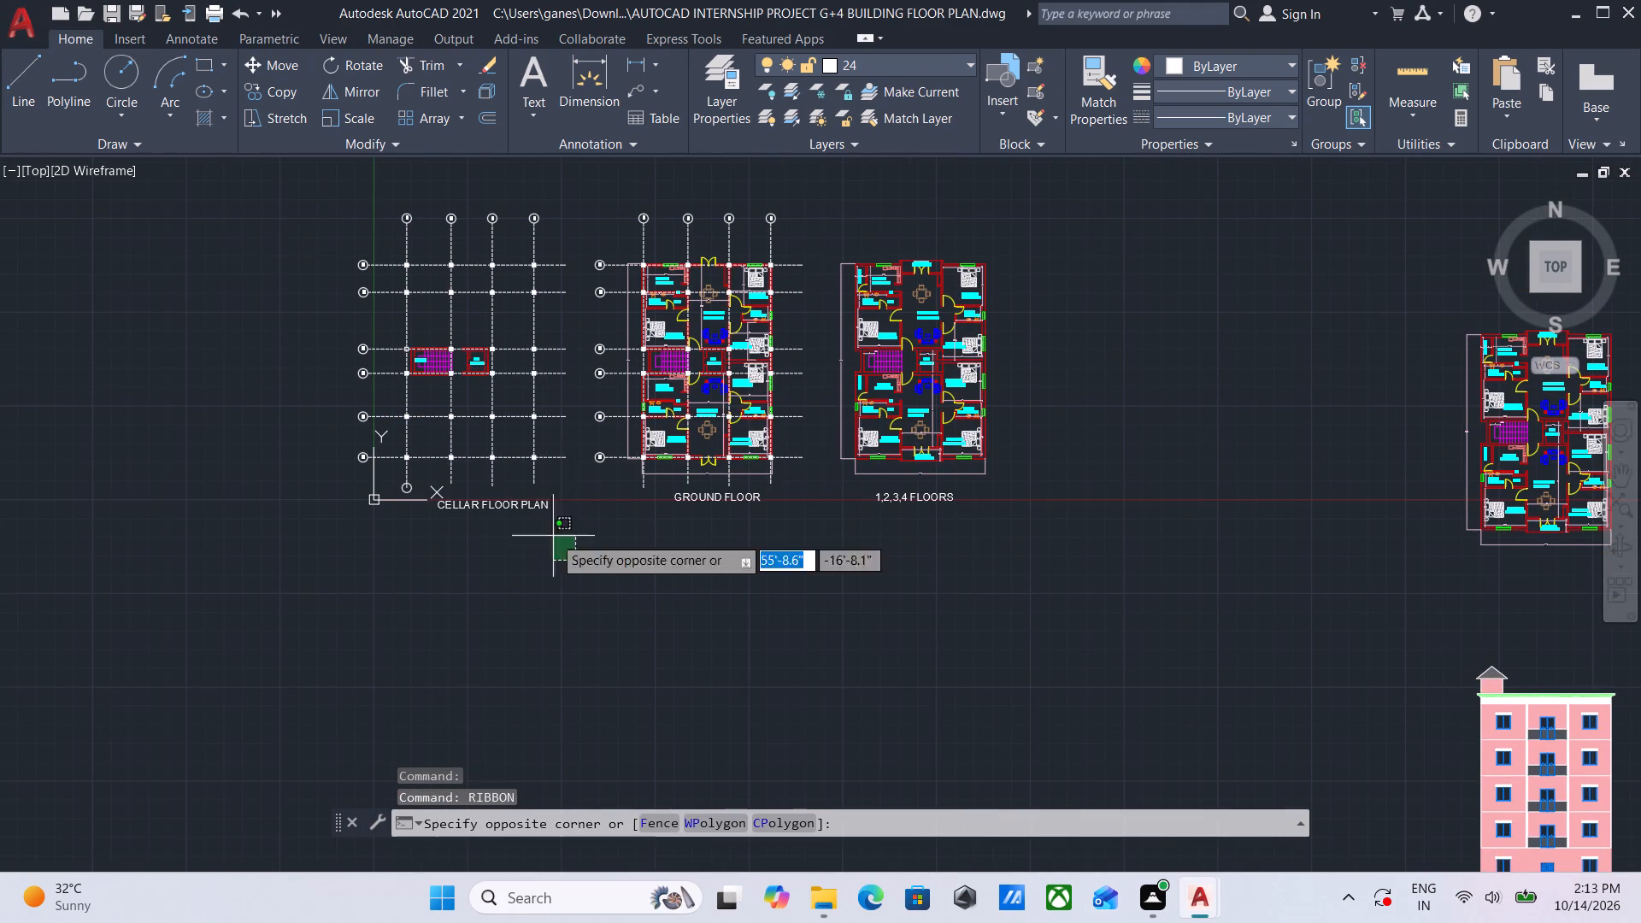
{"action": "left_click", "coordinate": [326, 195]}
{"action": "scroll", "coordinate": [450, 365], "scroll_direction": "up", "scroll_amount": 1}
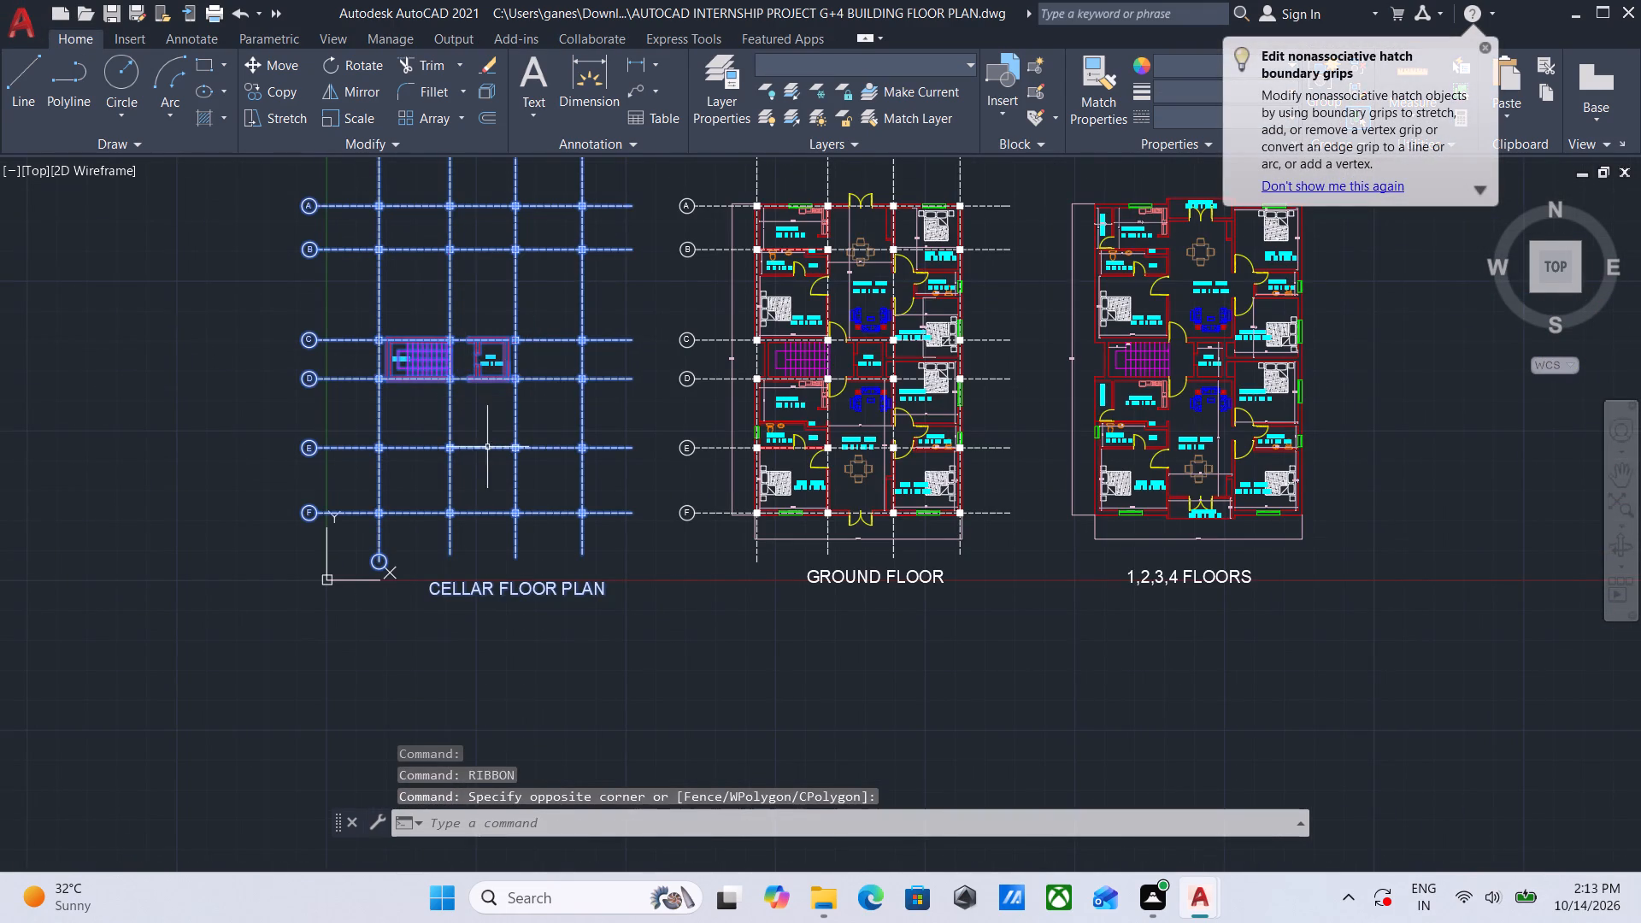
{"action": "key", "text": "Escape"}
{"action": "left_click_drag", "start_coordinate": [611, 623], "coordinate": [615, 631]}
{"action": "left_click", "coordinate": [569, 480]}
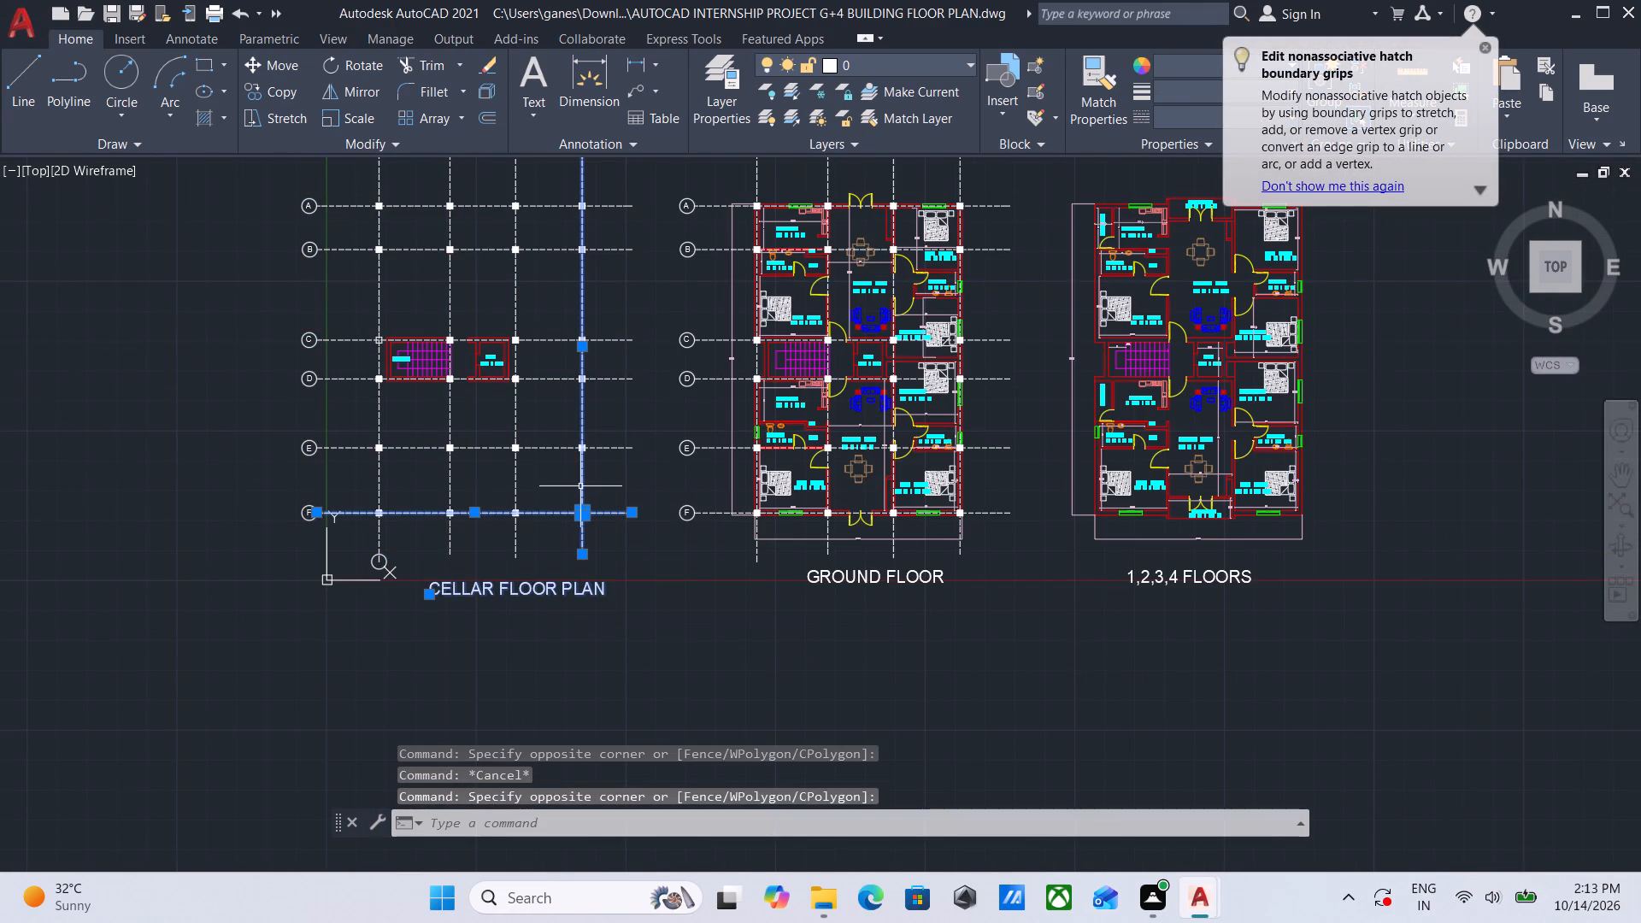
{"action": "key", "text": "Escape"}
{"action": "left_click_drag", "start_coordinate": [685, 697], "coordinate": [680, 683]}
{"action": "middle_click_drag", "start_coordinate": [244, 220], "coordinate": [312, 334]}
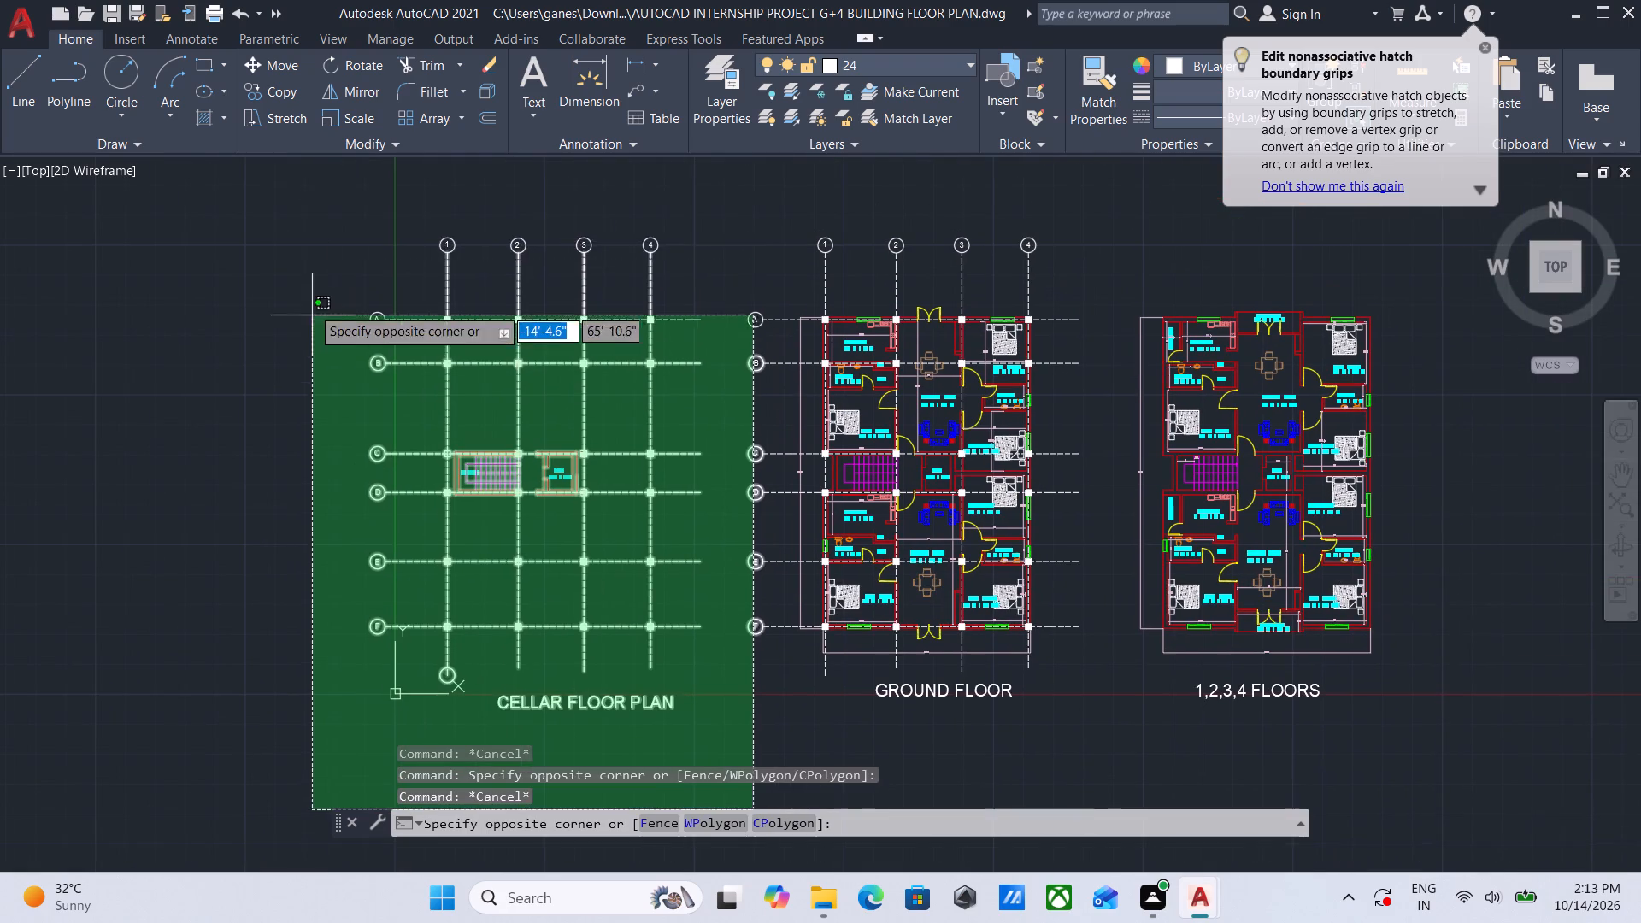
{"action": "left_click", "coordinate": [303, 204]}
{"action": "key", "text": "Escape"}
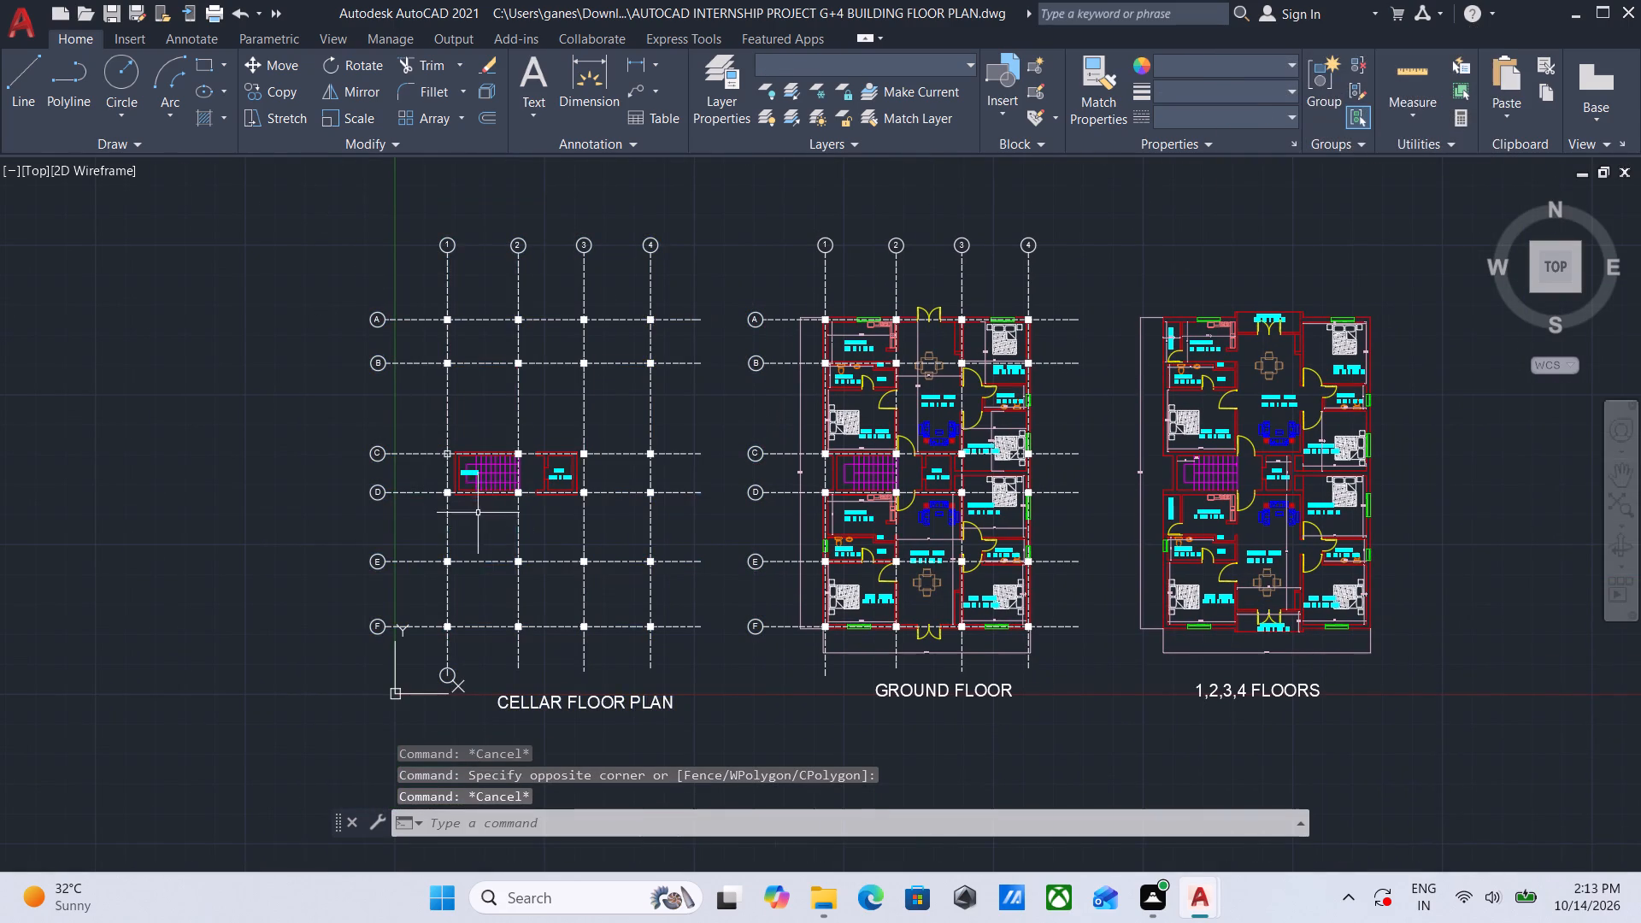
Group the whole cellar floor plan together with its grid bubbles and title, and check that it selects as one object.
{"action": "left_click", "coordinate": [708, 738]}
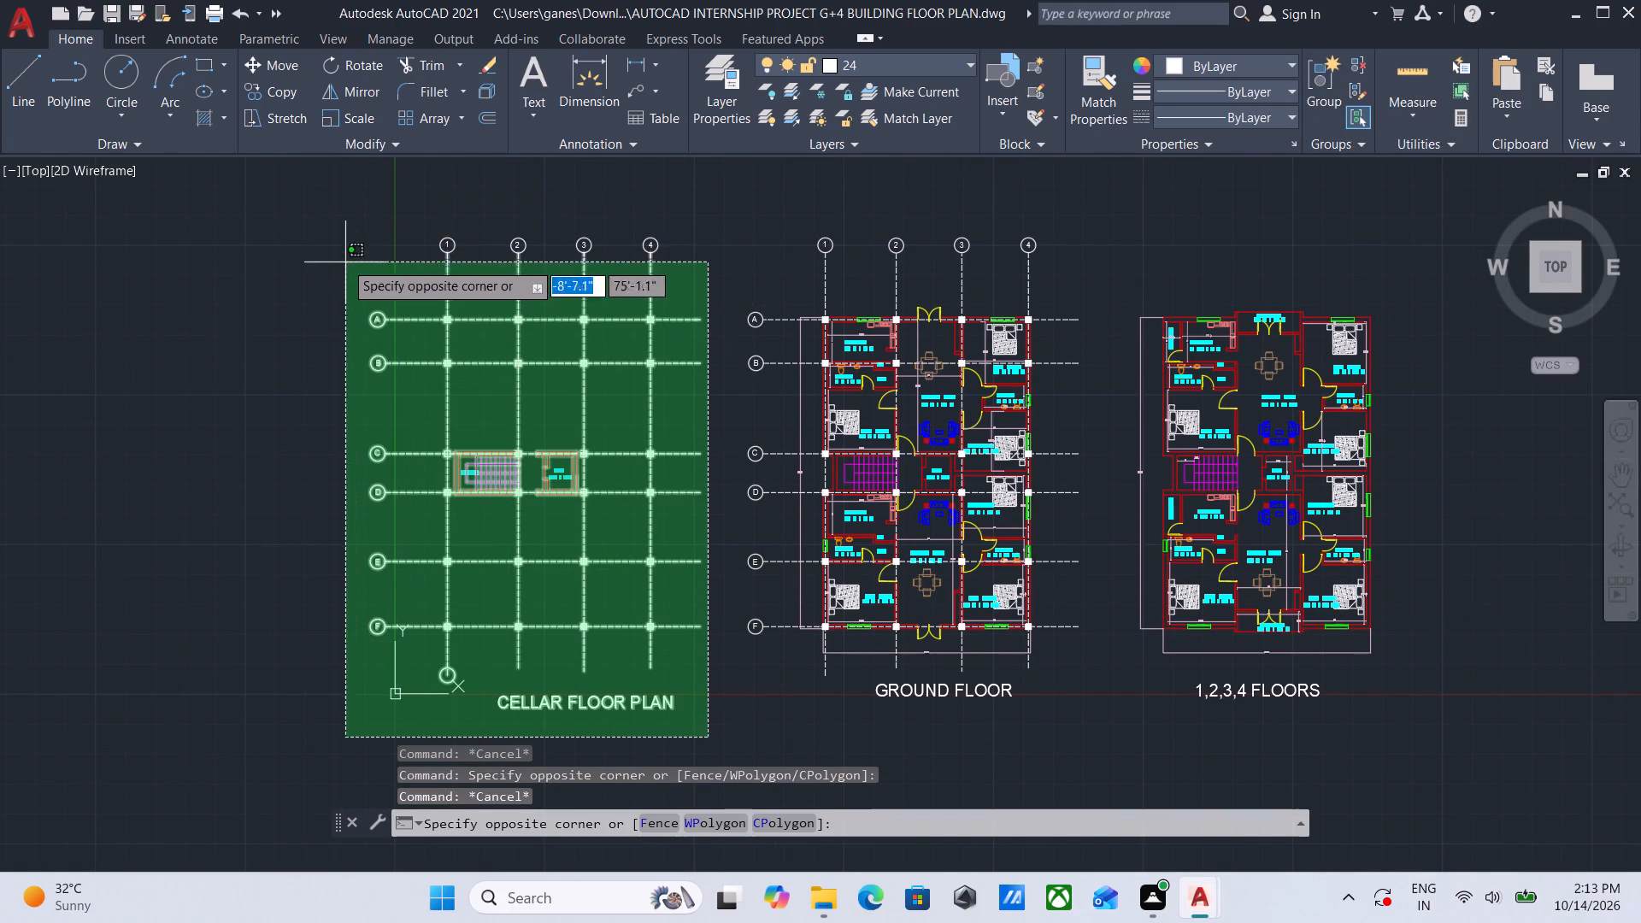
{"action": "left_click", "coordinate": [318, 199]}
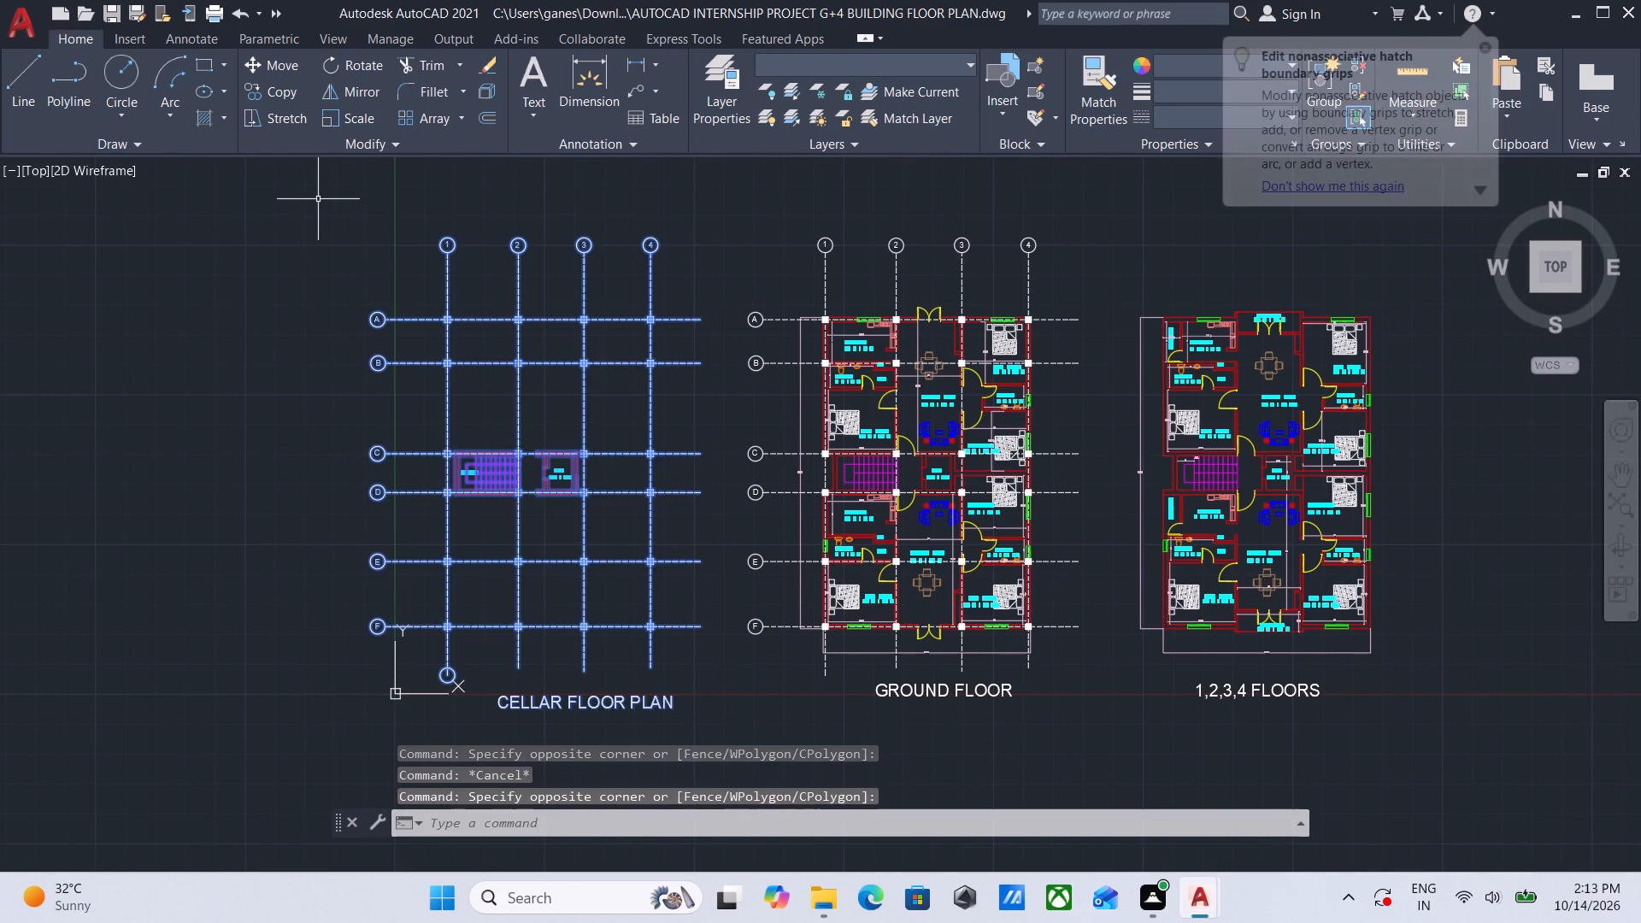
{"action": "key", "text": "g"}
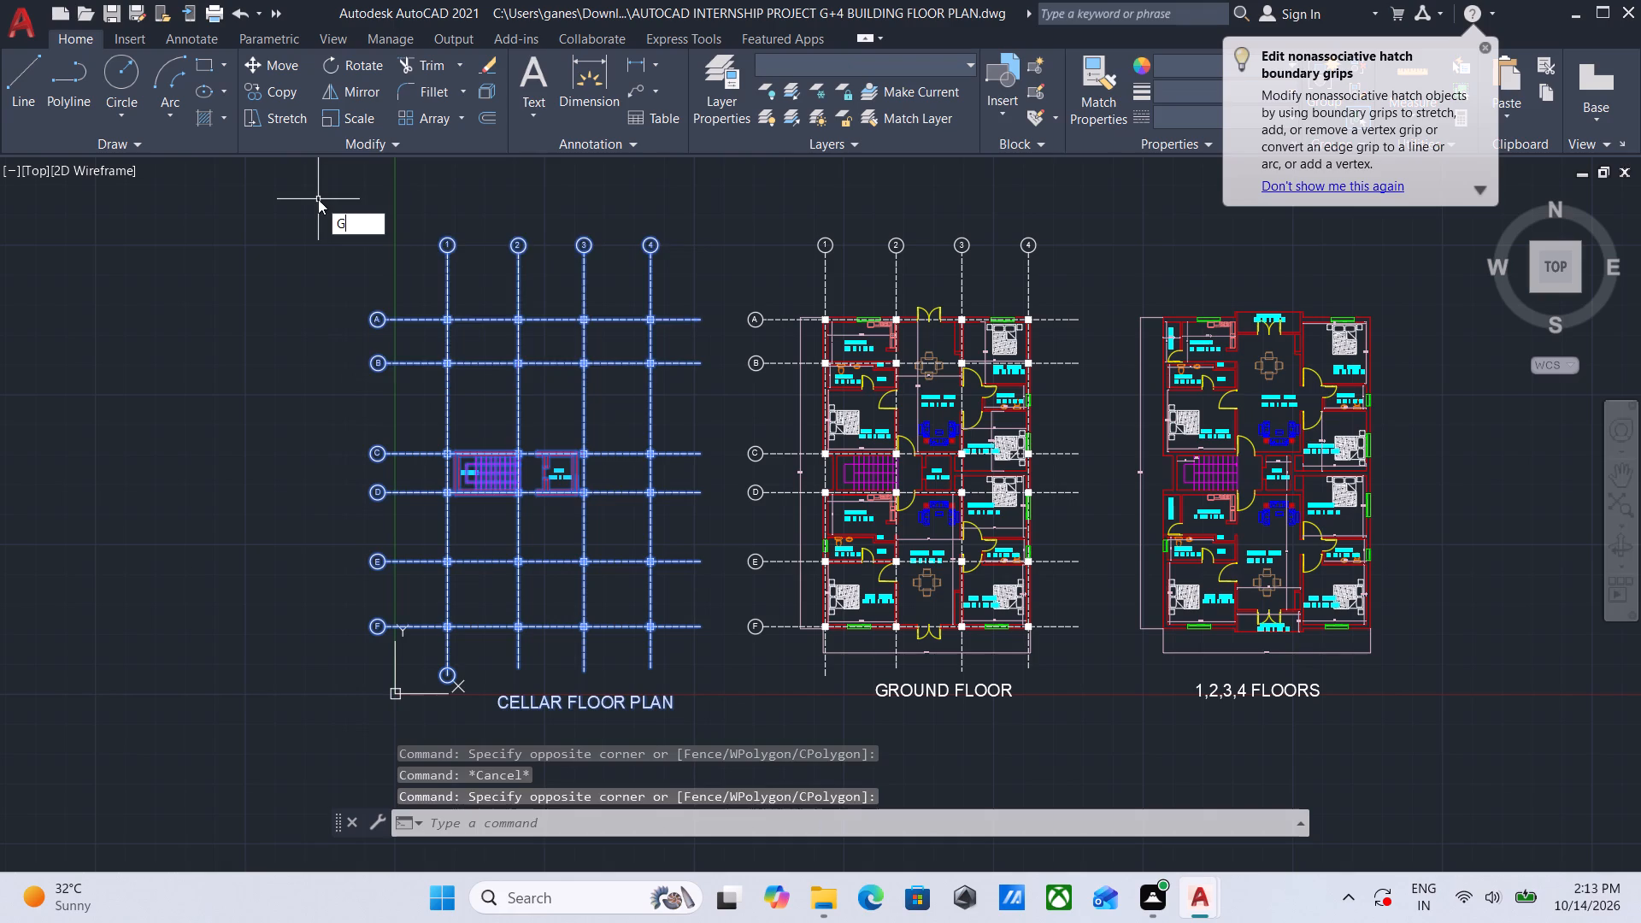
{"action": "key", "text": "Return"}
{"action": "left_click_drag", "start_coordinate": [695, 727], "coordinate": [682, 706]}
{"action": "left_click", "coordinate": [581, 541]}
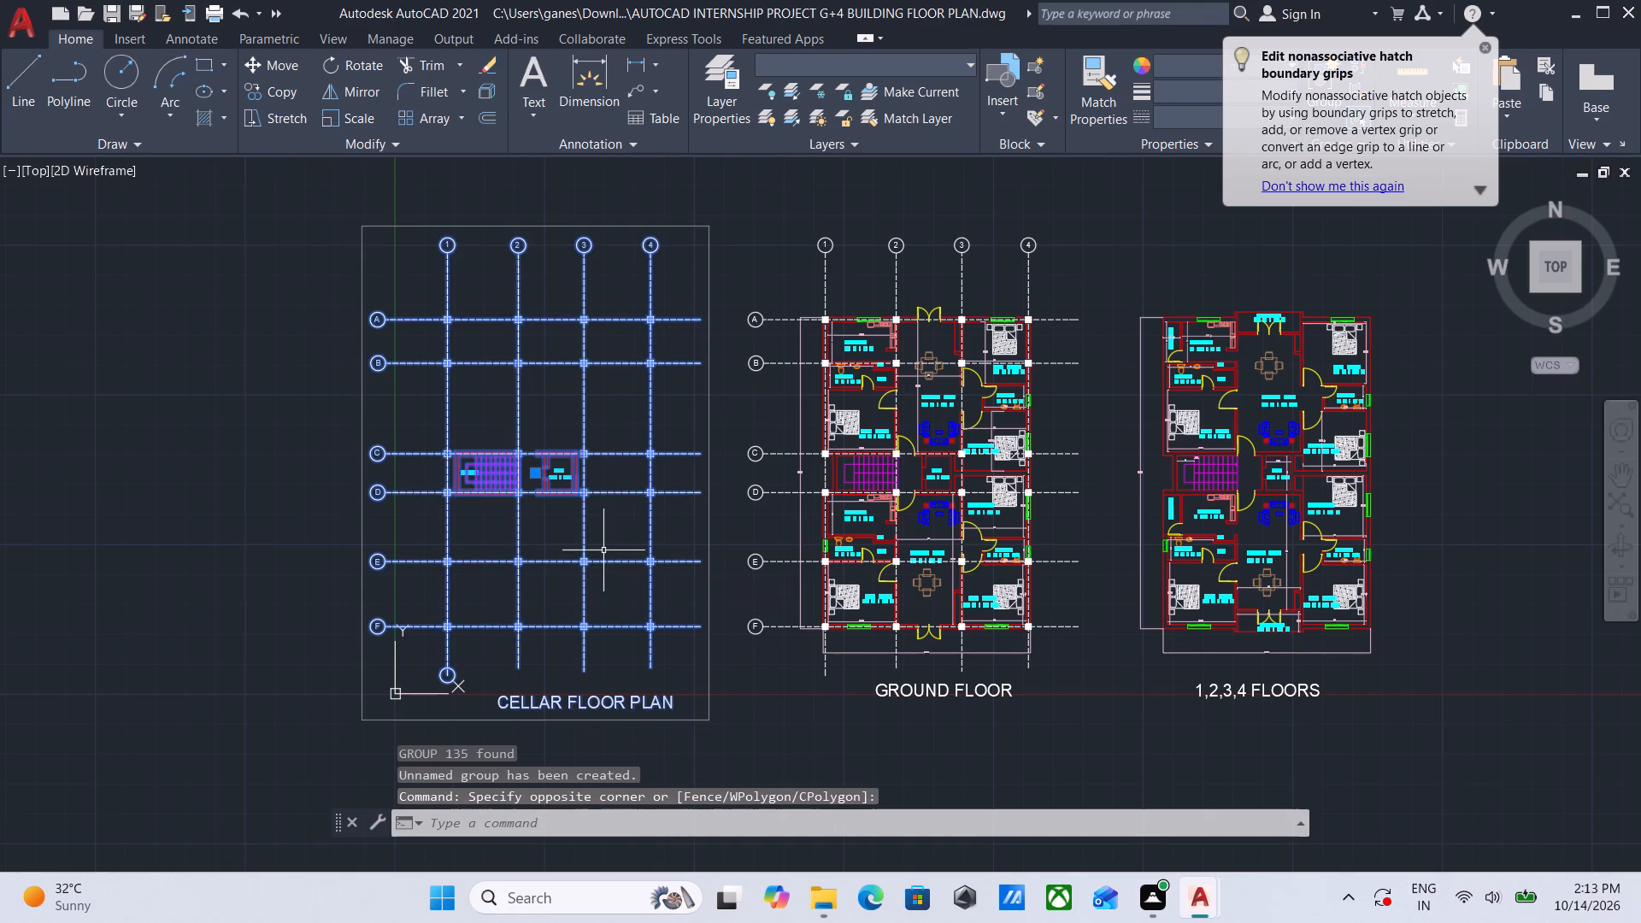
{"action": "key", "text": "Escape"}
Group the whole ground floor plan with its grid lines, dimensions and title, and check that it selects as one object.
{"action": "middle_click_drag", "start_coordinate": [621, 560], "coordinate": [488, 422]}
{"action": "left_click", "coordinate": [960, 691]}
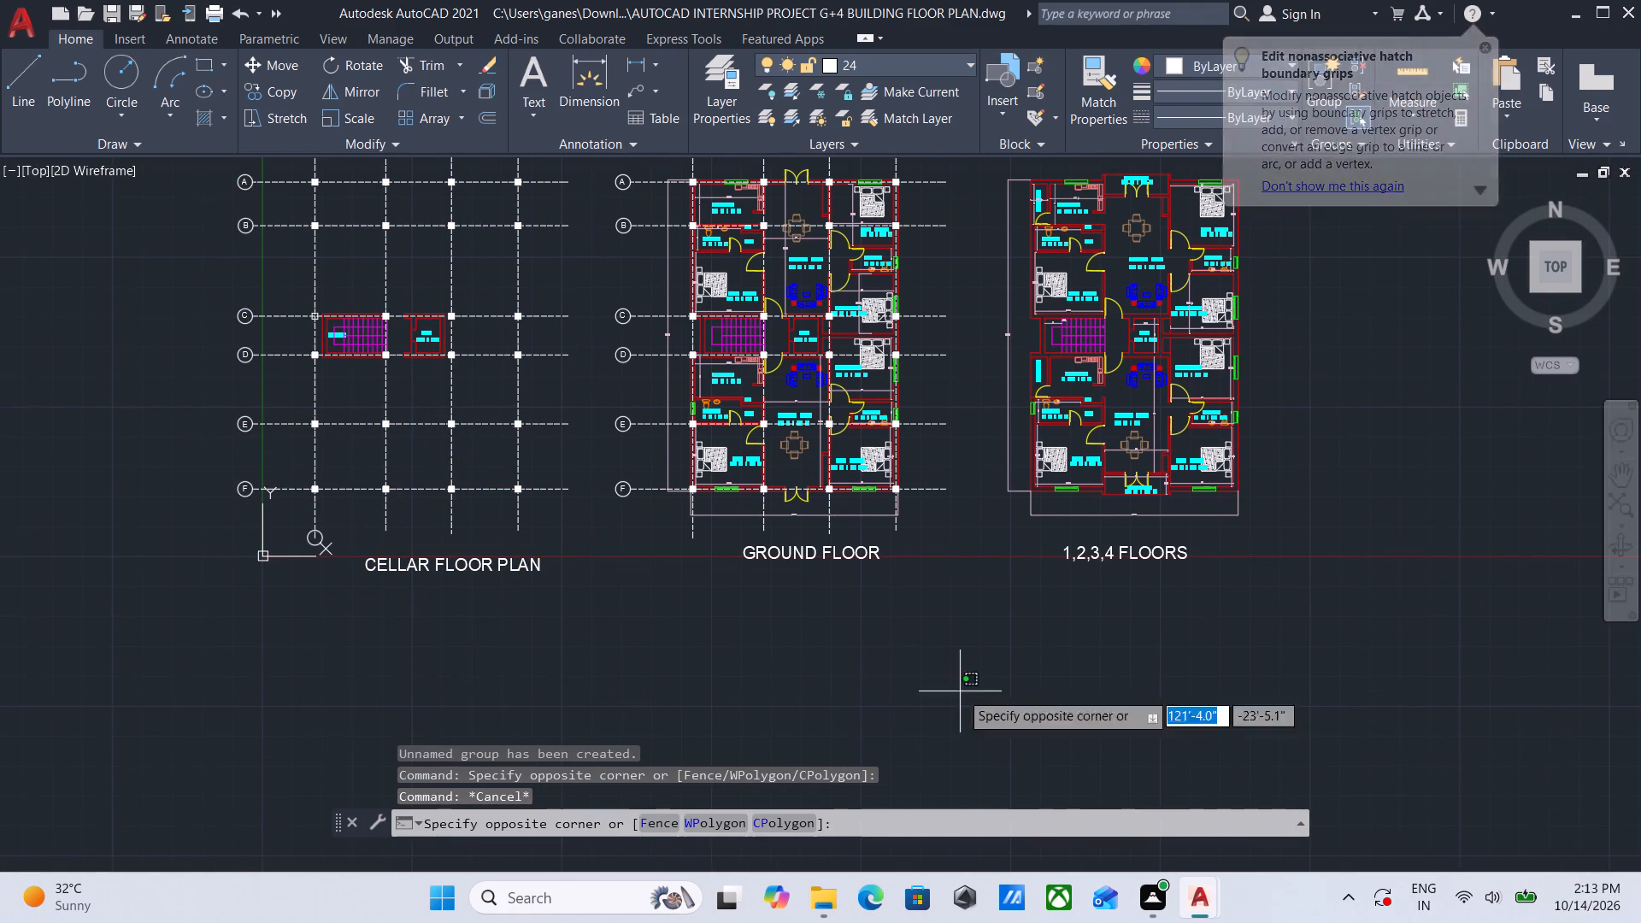
{"action": "middle_click_drag", "start_coordinate": [798, 484], "coordinate": [796, 662]}
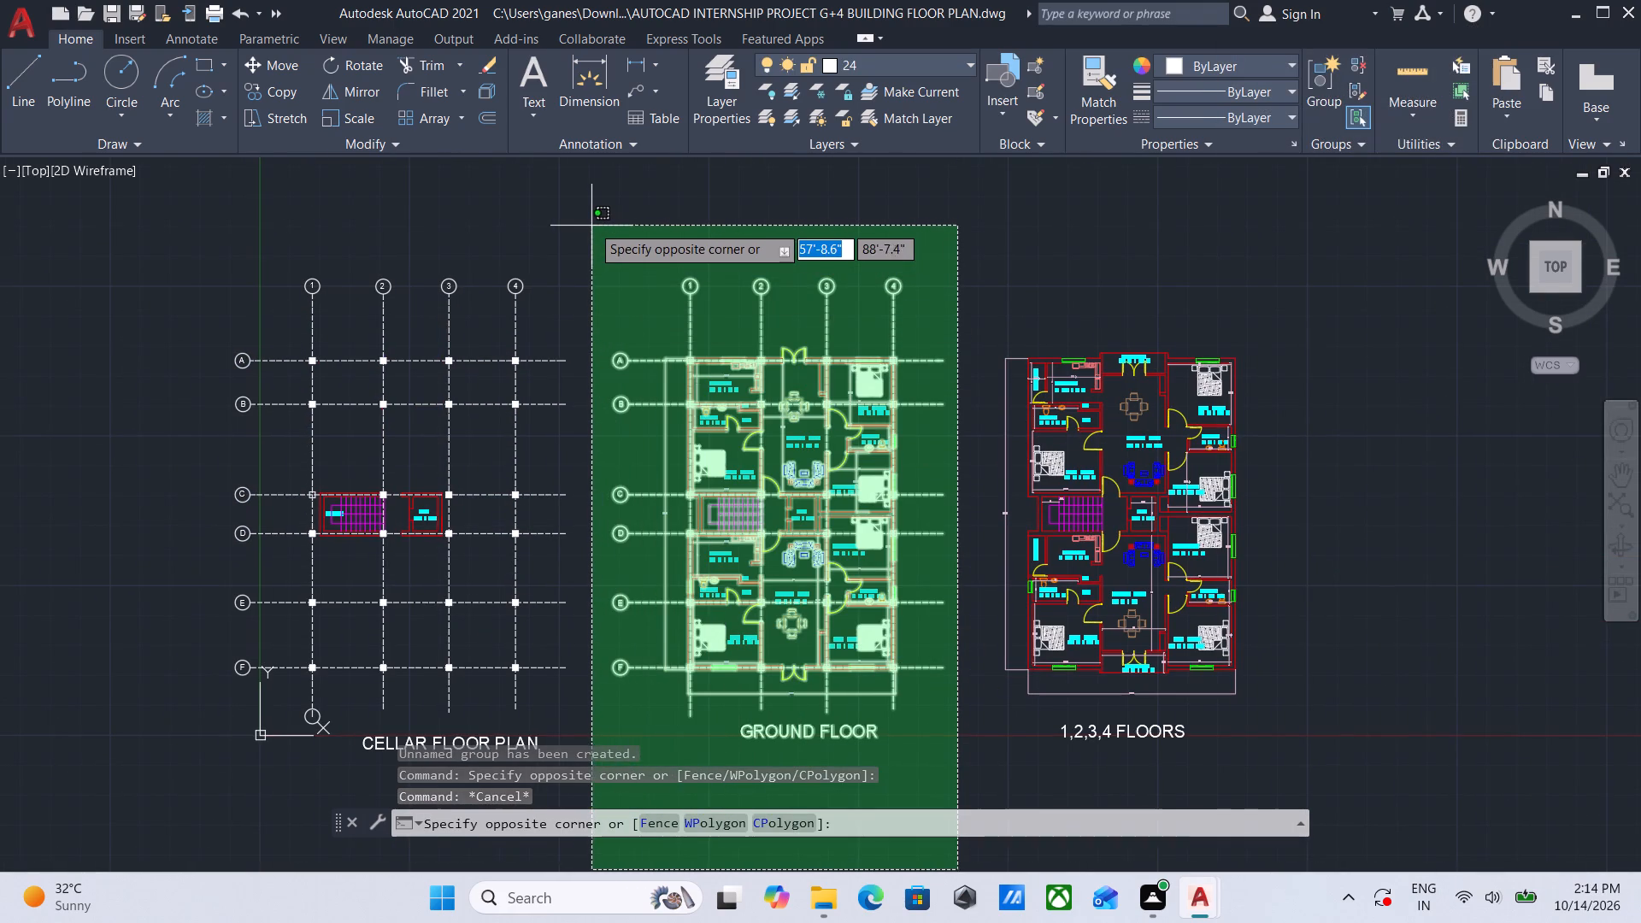
{"action": "left_click", "coordinate": [592, 218]}
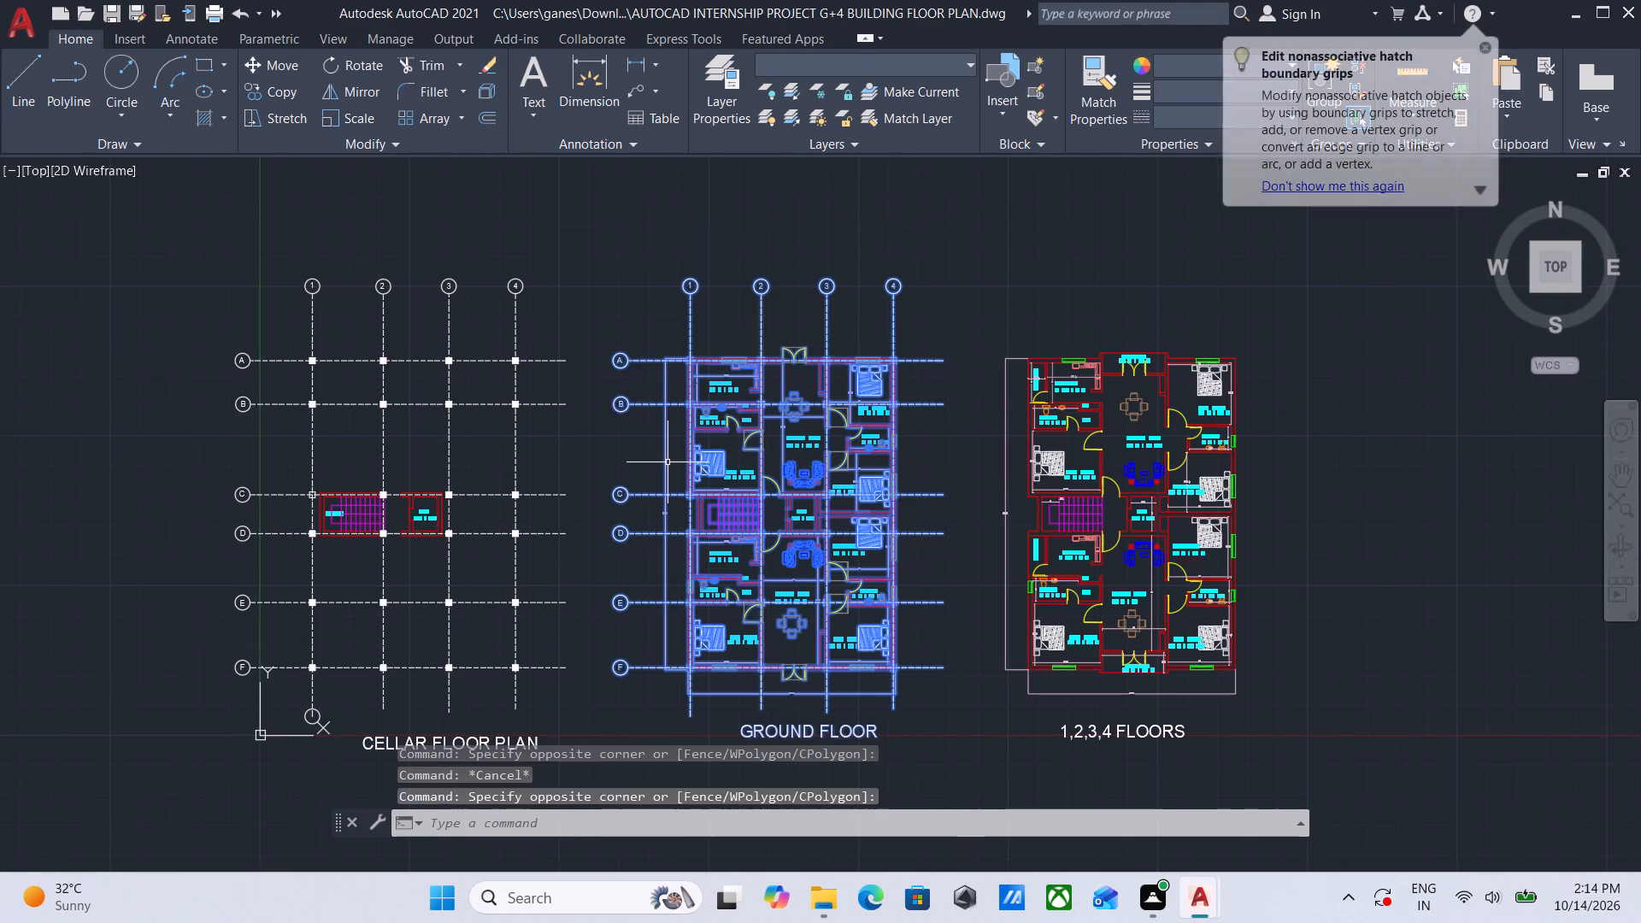
{"action": "key", "text": "g"}
{"action": "key", "text": "Return"}
{"action": "middle_click_drag", "start_coordinate": [741, 573], "coordinate": [697, 437]}
{"action": "scroll", "coordinate": [773, 583], "scroll_direction": "up", "scroll_amount": 1}
{"action": "left_click", "coordinate": [626, 585]}
{"action": "left_click", "coordinate": [519, 491]}
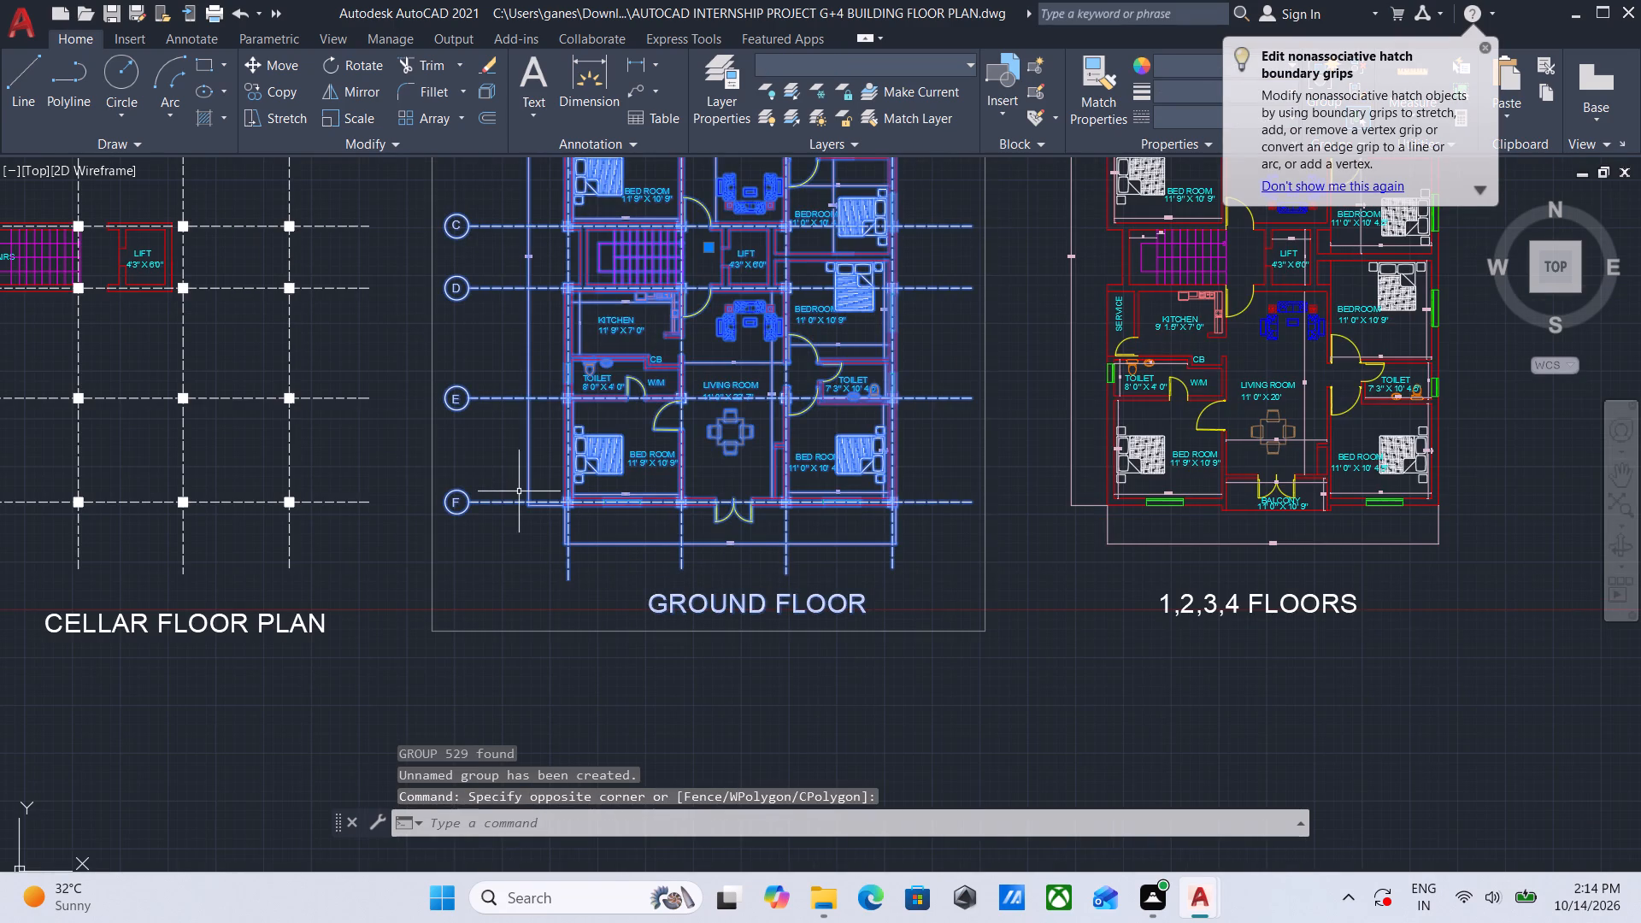
{"action": "key", "text": "Escape"}
Group the 1,2,3,4 floors plan with its dimensions and title, and check the group by selecting it.
{"action": "scroll", "coordinate": [575, 510], "scroll_direction": "down", "scroll_amount": 1}
{"action": "middle_click_drag", "start_coordinate": [635, 531], "coordinate": [418, 521]}
{"action": "left_click", "coordinate": [917, 603]}
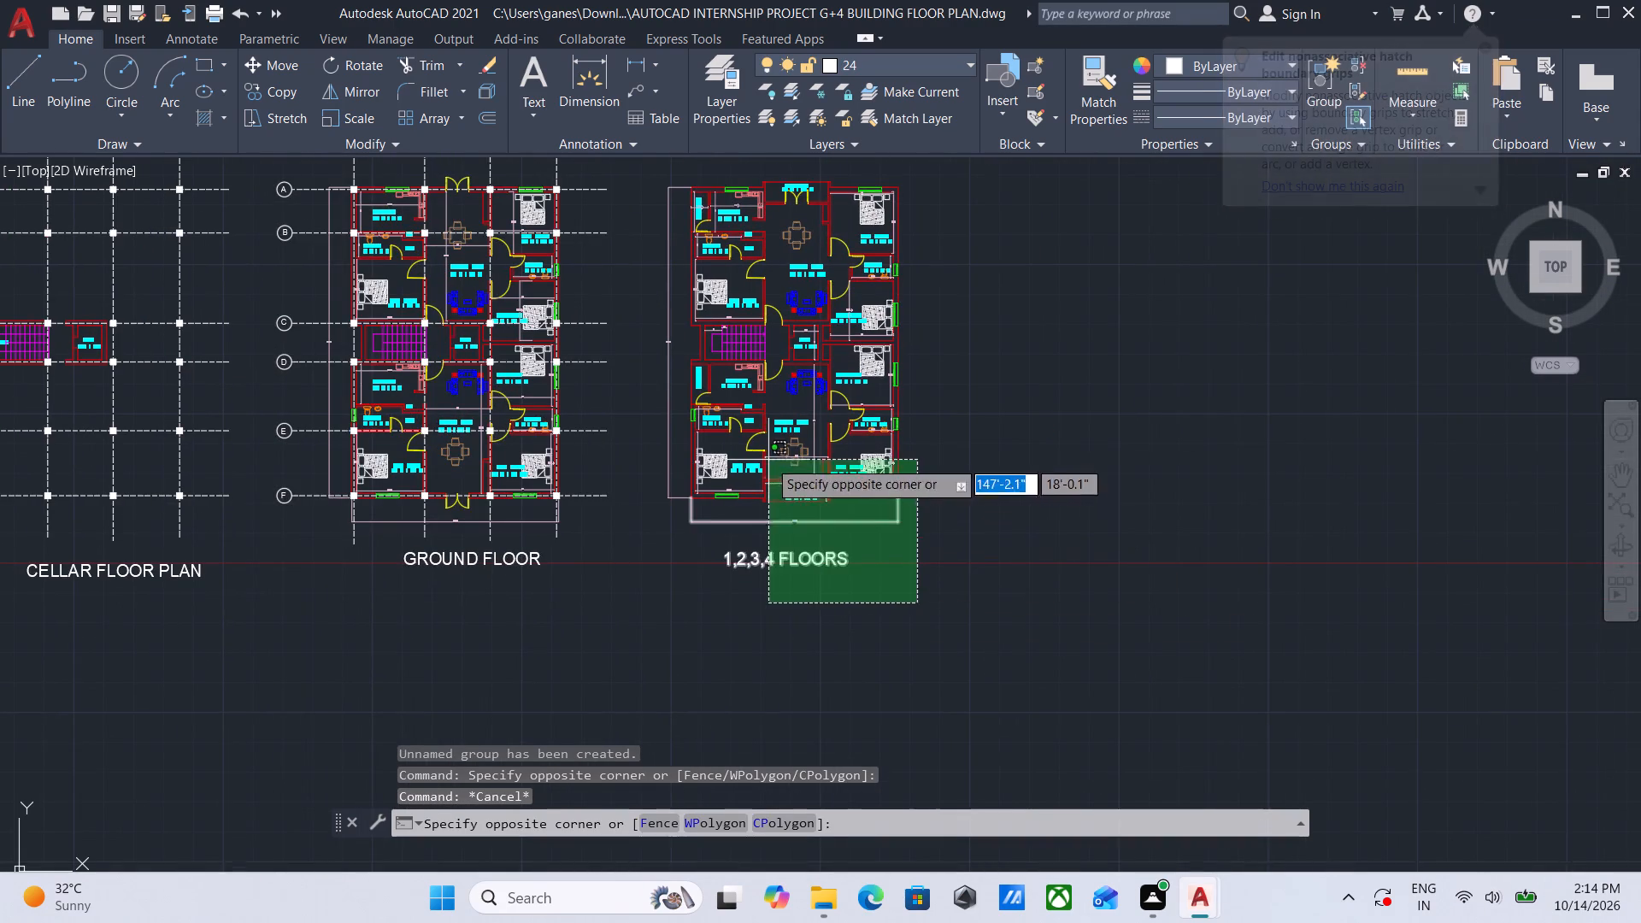
{"action": "middle_click_drag", "start_coordinate": [768, 460], "coordinate": [820, 632]}
{"action": "left_click", "coordinate": [693, 273]}
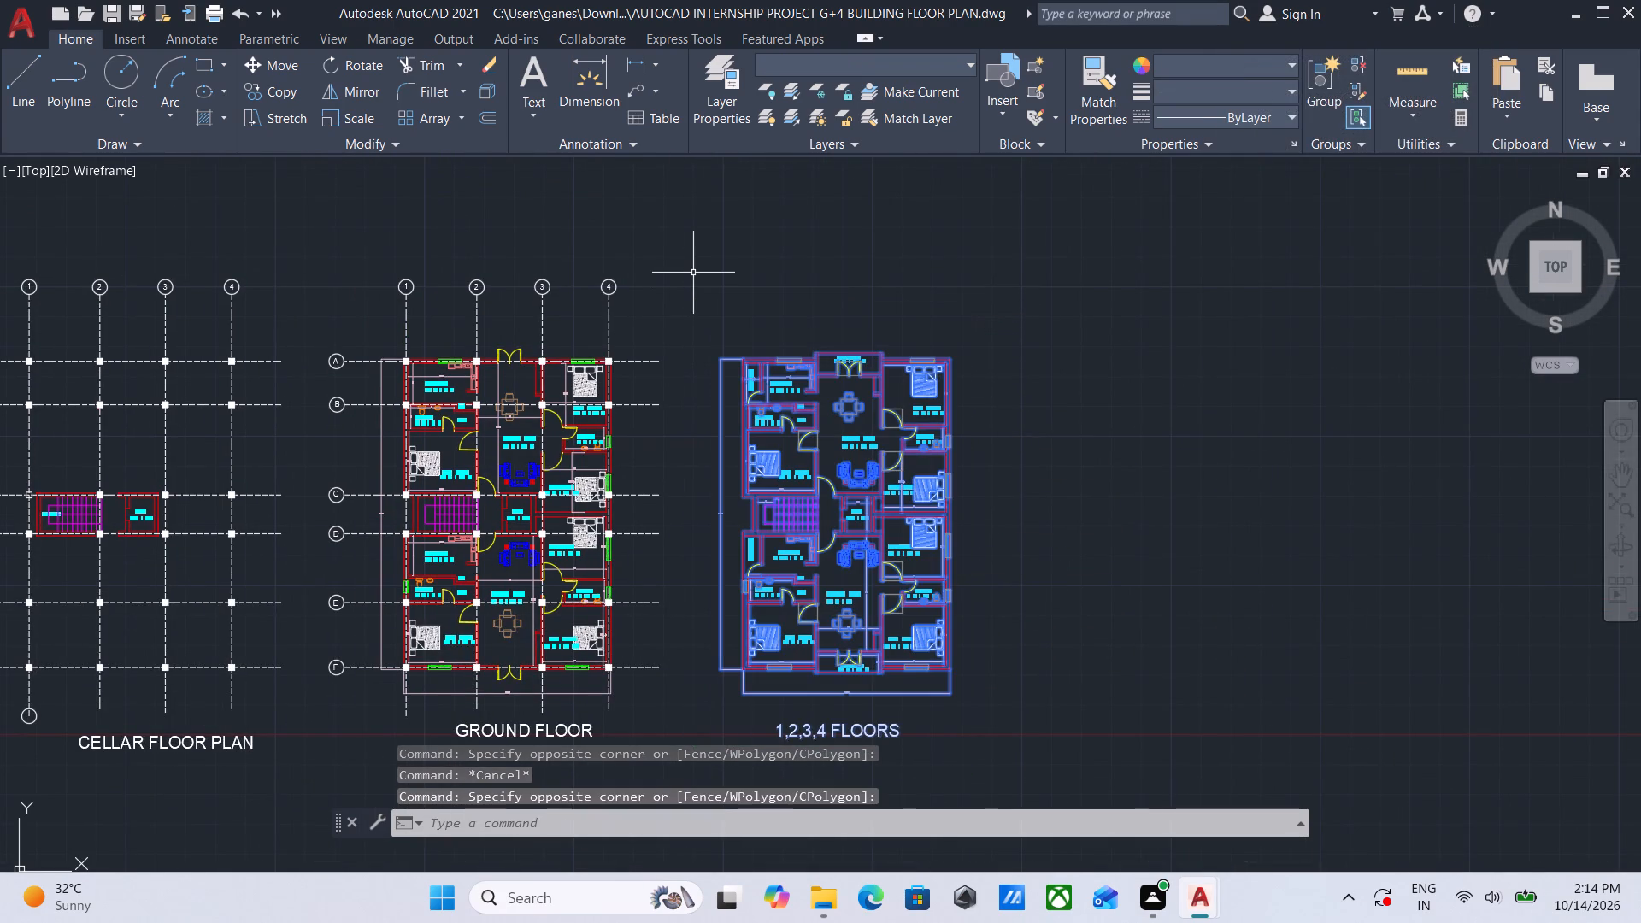
{"action": "key", "text": "g"}
{"action": "key", "text": "Return"}
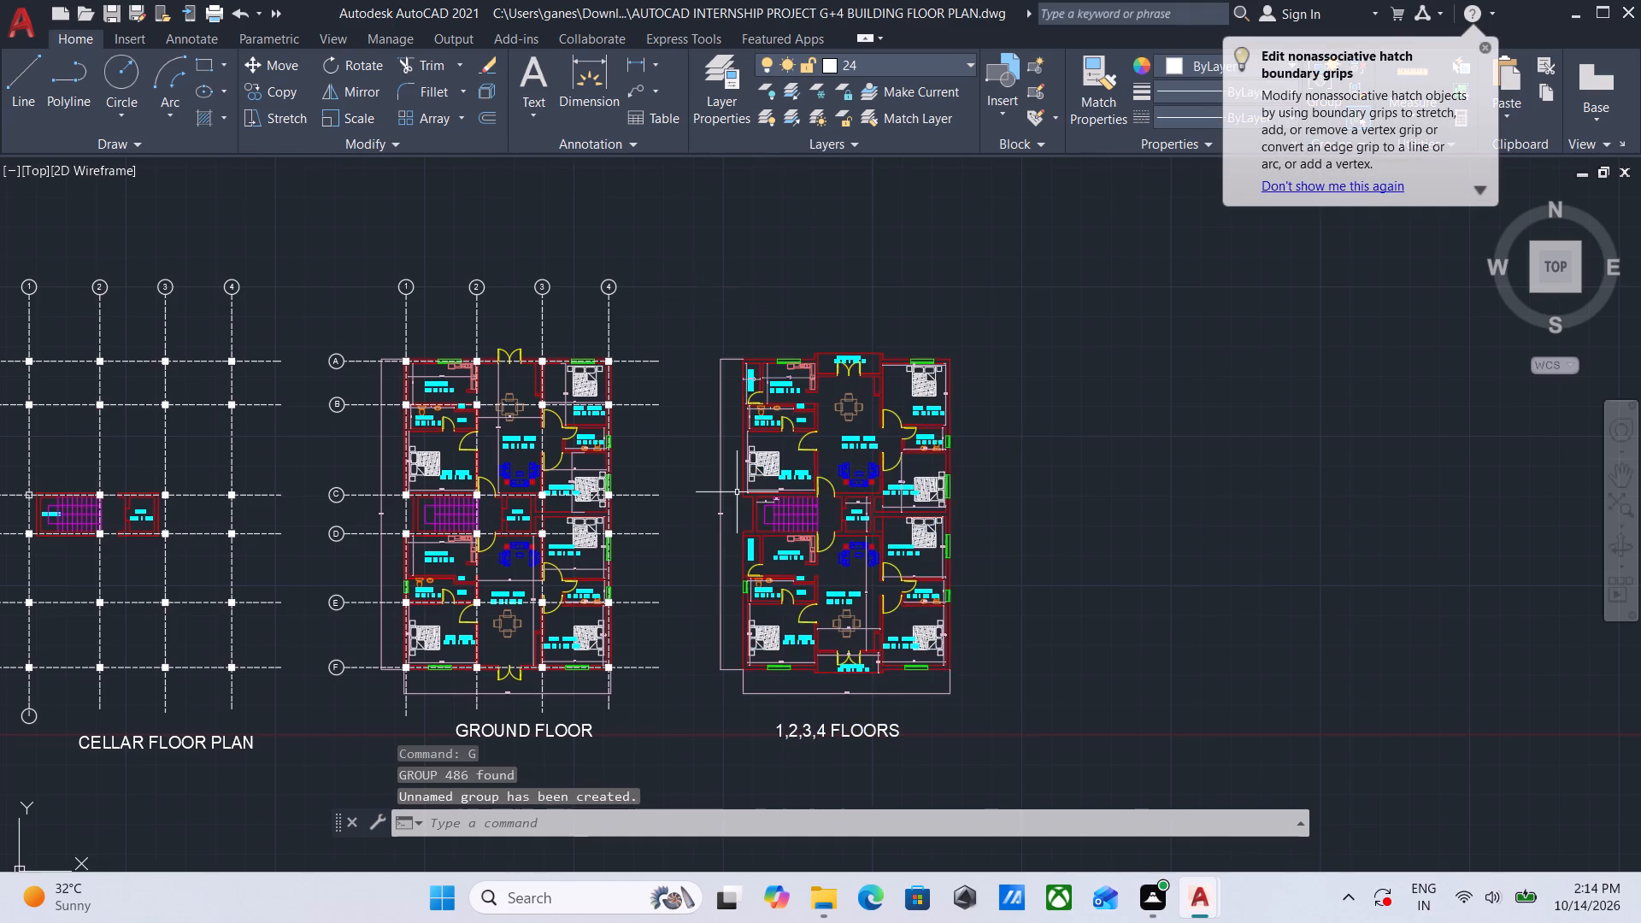
{"action": "middle_click_drag", "start_coordinate": [737, 492], "coordinate": [732, 317]}
{"action": "left_click", "coordinate": [920, 611]}
{"action": "left_click", "coordinate": [829, 441]}
{"action": "scroll", "coordinate": [829, 441], "scroll_direction": "down", "scroll_amount": 2}
{"action": "key", "text": "Escape"}
Copy the grouped cellar floor plan into the empty area well above the existing row of floor plans.
{"action": "middle_click_drag", "start_coordinate": [662, 489], "coordinate": [896, 546]}
{"action": "left_click", "coordinate": [875, 588]}
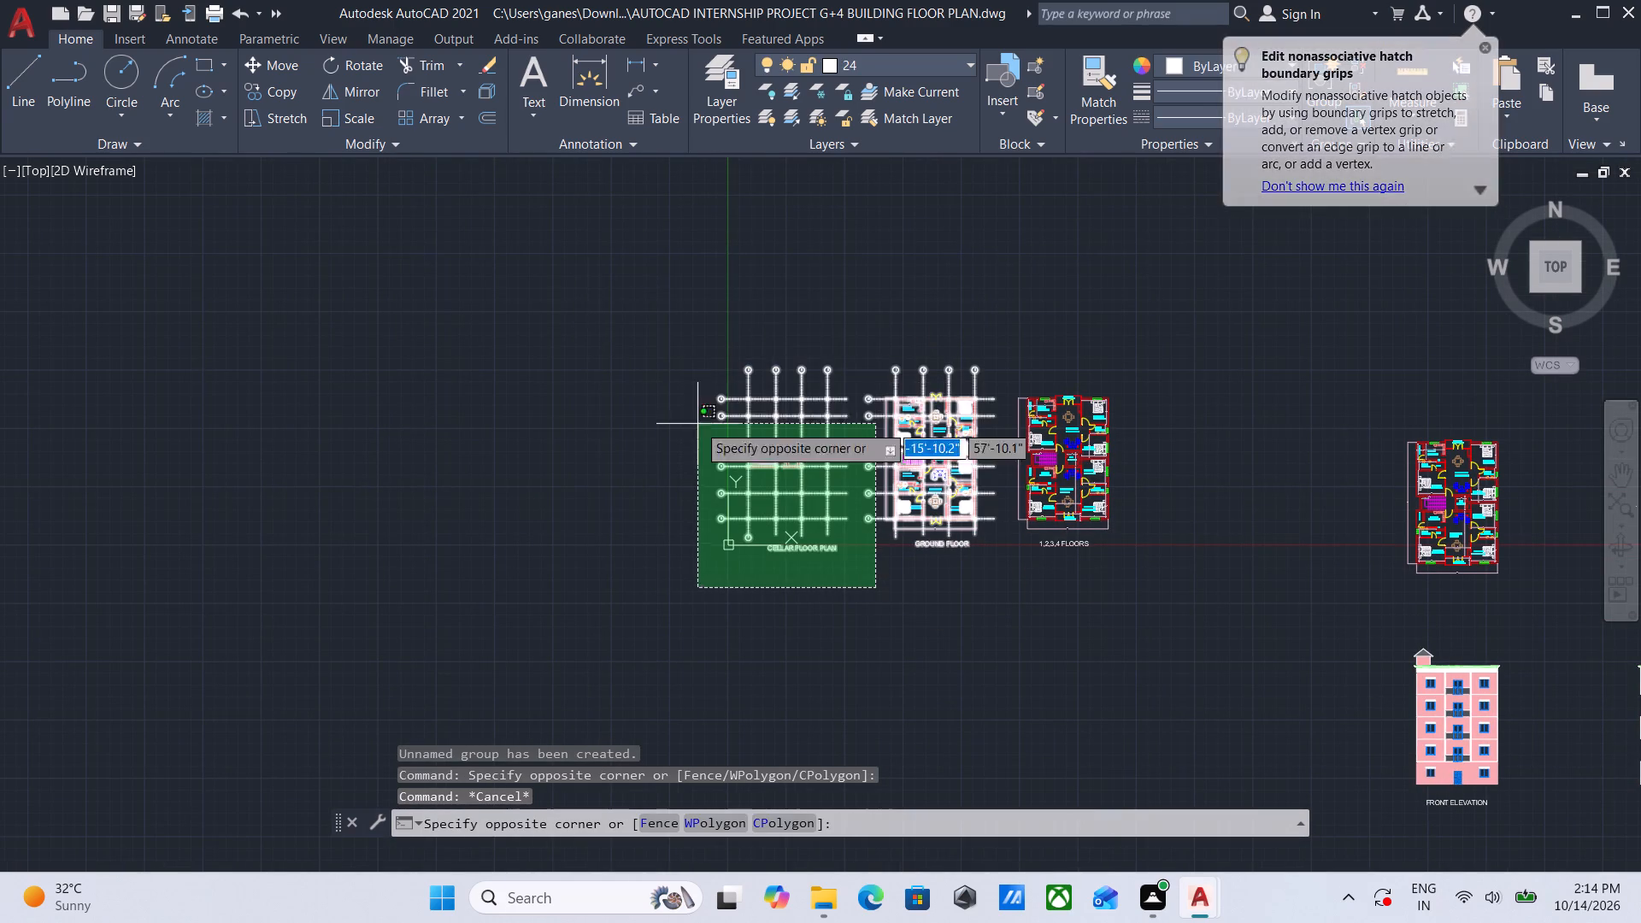
{"action": "key", "text": "Escape"}
{"action": "left_click", "coordinate": [836, 541]}
{"action": "left_click", "coordinate": [815, 498]}
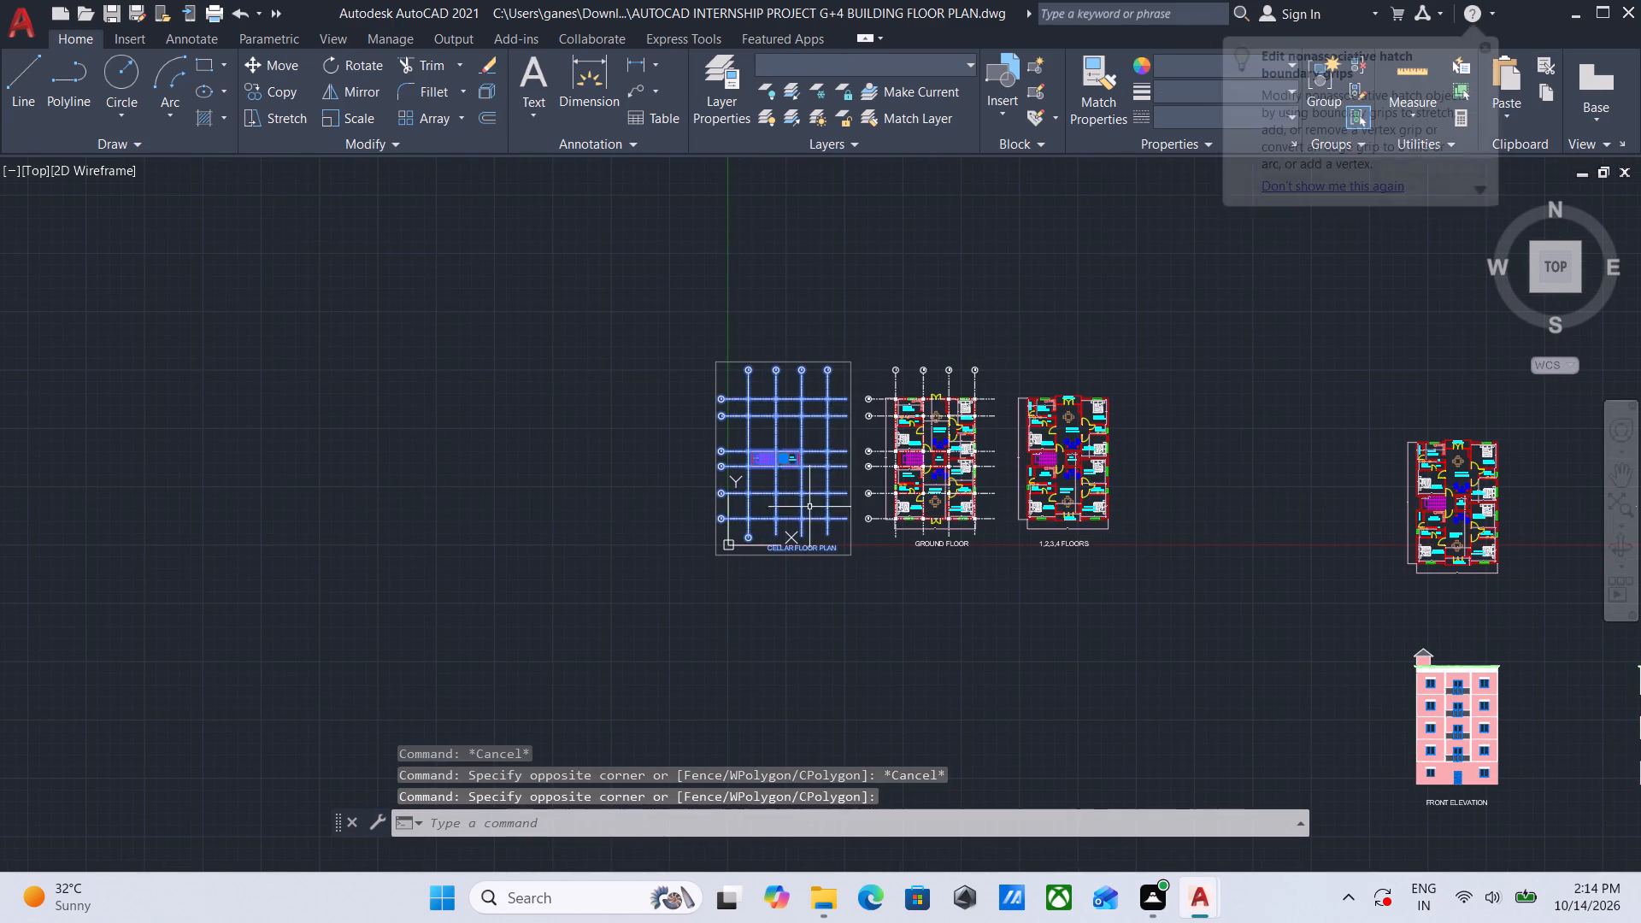
{"action": "scroll", "coordinate": [806, 533], "scroll_direction": "up", "scroll_amount": 1}
{"action": "middle_click_drag", "start_coordinate": [806, 533], "coordinate": [824, 599]}
{"action": "type", "text": "CO"}
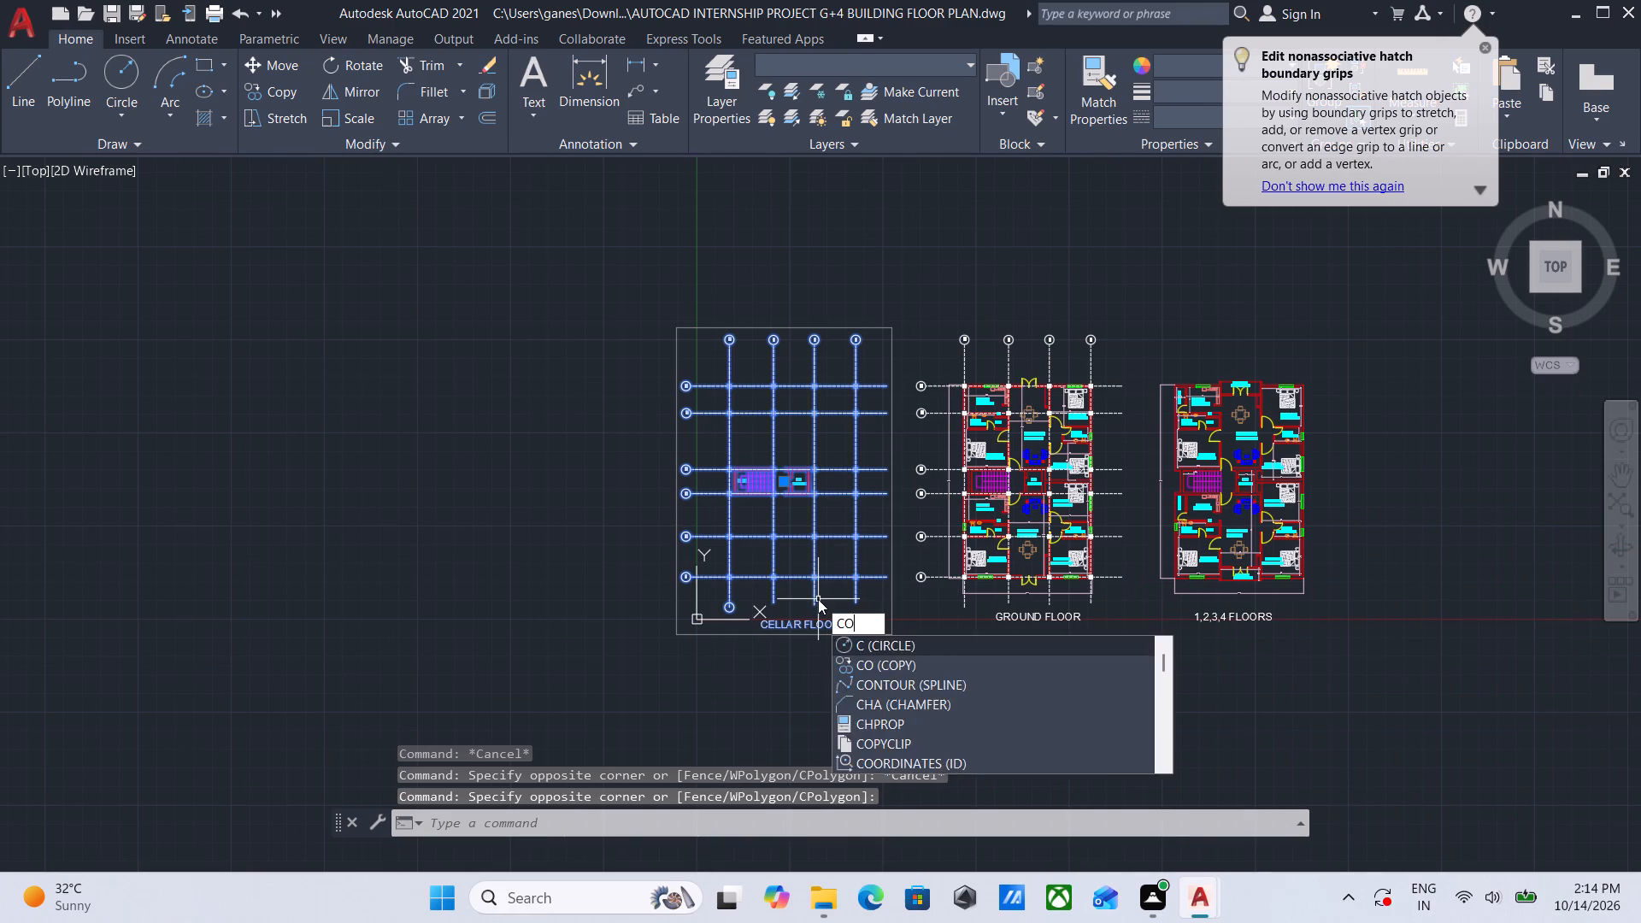
{"action": "key", "text": "Return"}
{"action": "scroll", "coordinate": [805, 675], "scroll_direction": "up", "scroll_amount": 2}
{"action": "left_click", "coordinate": [823, 492]}
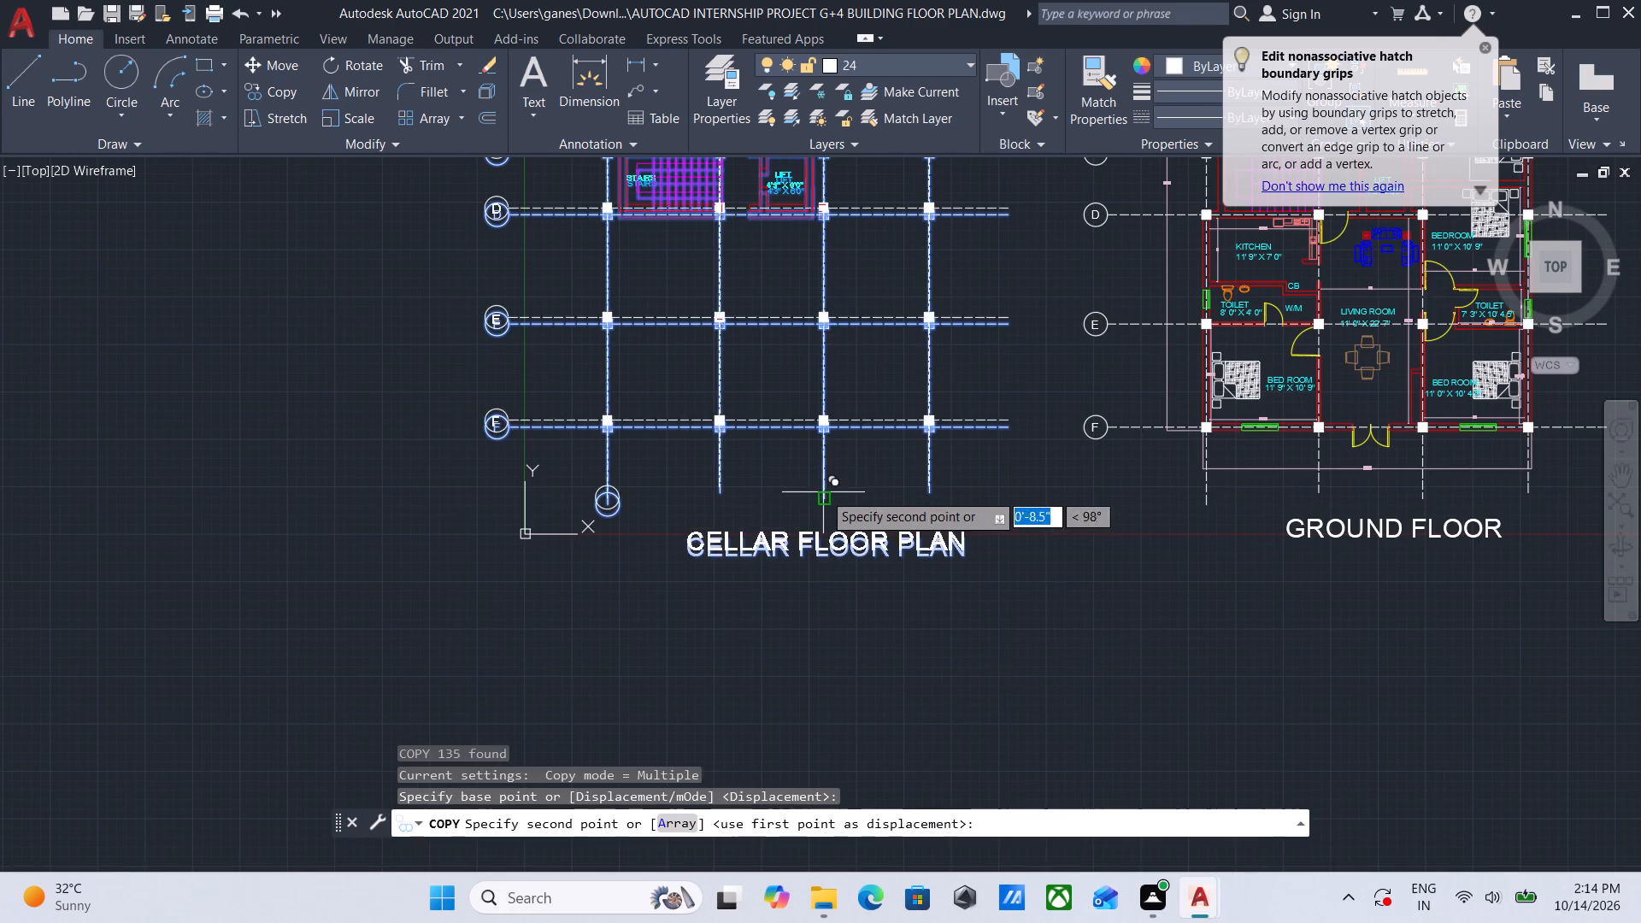
{"action": "middle_click_drag", "start_coordinate": [807, 467], "coordinate": [680, 922]}
{"action": "middle_click_drag", "start_coordinate": [718, 336], "coordinate": [447, 753]}
{"action": "scroll", "coordinate": [750, 347], "scroll_direction": "down", "scroll_amount": 1}
{"action": "middle_click_drag", "start_coordinate": [747, 367], "coordinate": [717, 741]}
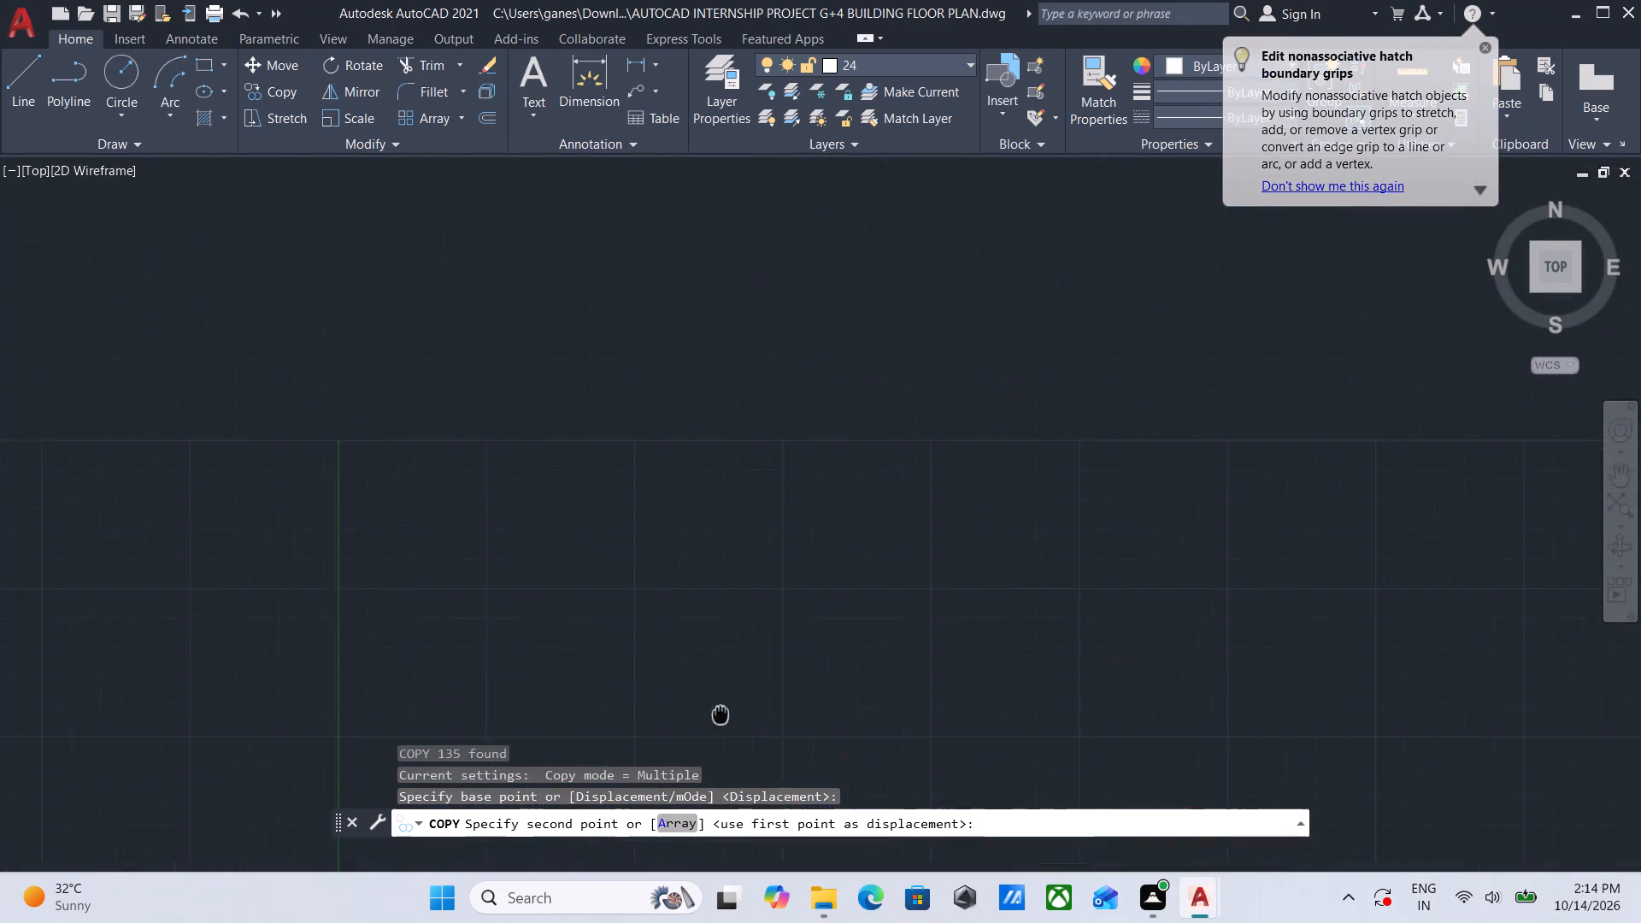
{"action": "middle_click_drag", "start_coordinate": [717, 741], "coordinate": [685, 900]}
{"action": "middle_click_drag", "start_coordinate": [862, 567], "coordinate": [873, 699]}
{"action": "left_click", "coordinate": [891, 597]}
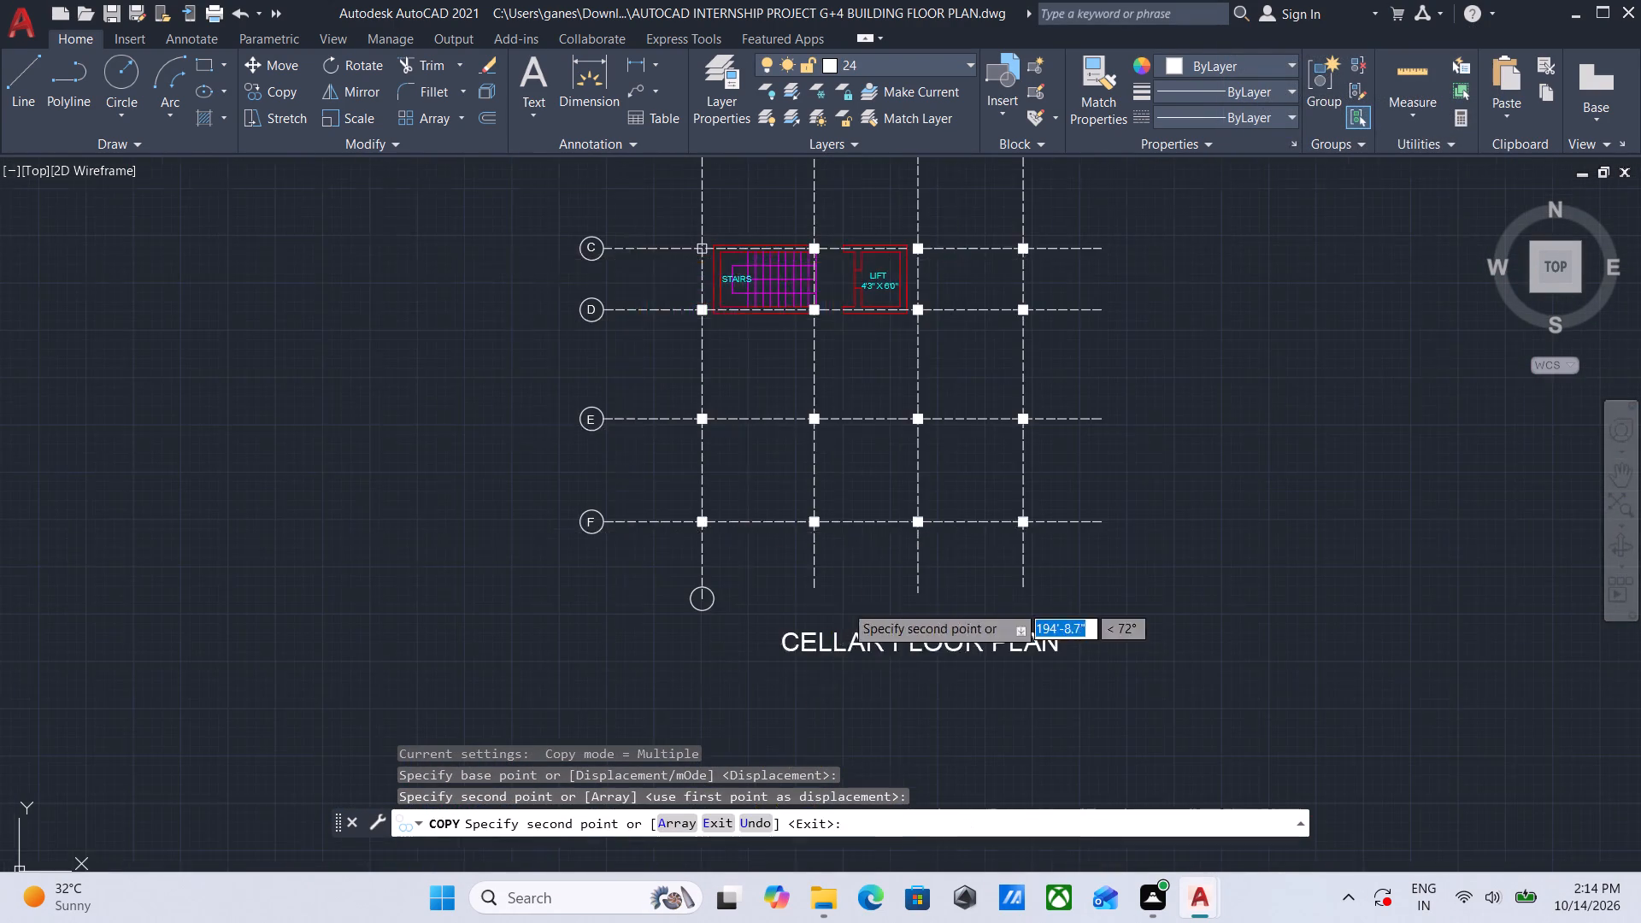
{"action": "scroll", "coordinate": [845, 603], "scroll_direction": "up", "scroll_amount": 1}
{"action": "key", "text": "Escape"}
Ungroup the copied cellar floor plan so its objects can be edited individually.
{"action": "scroll", "coordinate": [658, 610], "scroll_direction": "up", "scroll_amount": 2}
{"action": "middle_click_drag", "start_coordinate": [790, 601], "coordinate": [661, 600]}
{"action": "scroll", "coordinate": [653, 582], "scroll_direction": "up", "scroll_amount": 1}
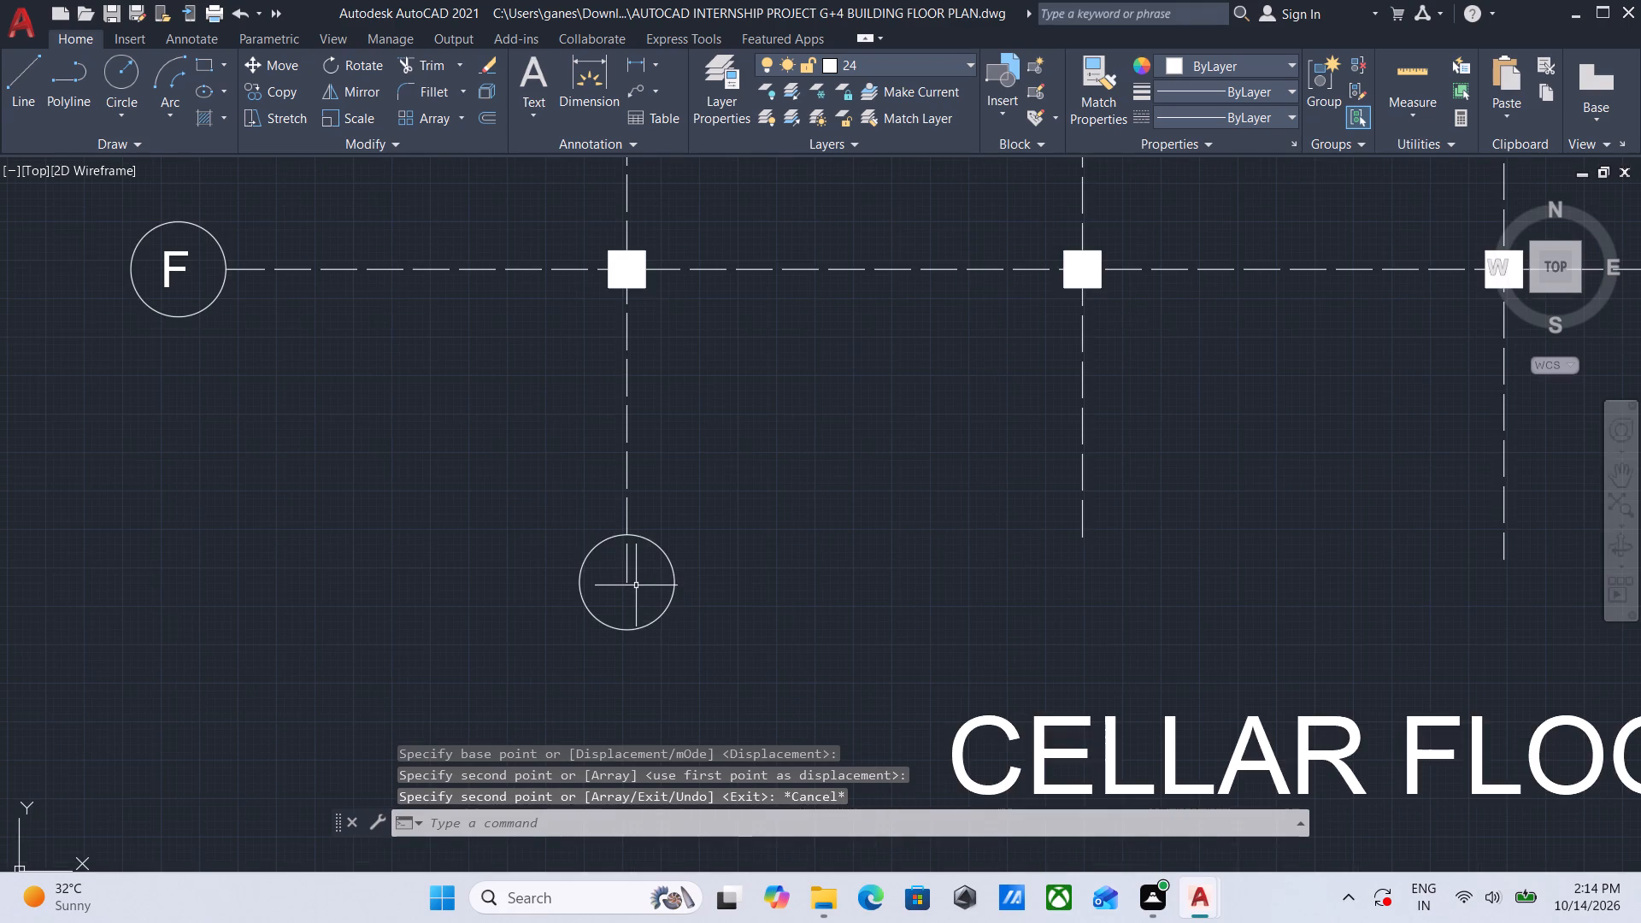
{"action": "scroll", "coordinate": [636, 585], "scroll_direction": "down", "scroll_amount": 2}
{"action": "left_click", "coordinate": [725, 626]}
{"action": "left_click", "coordinate": [627, 381]}
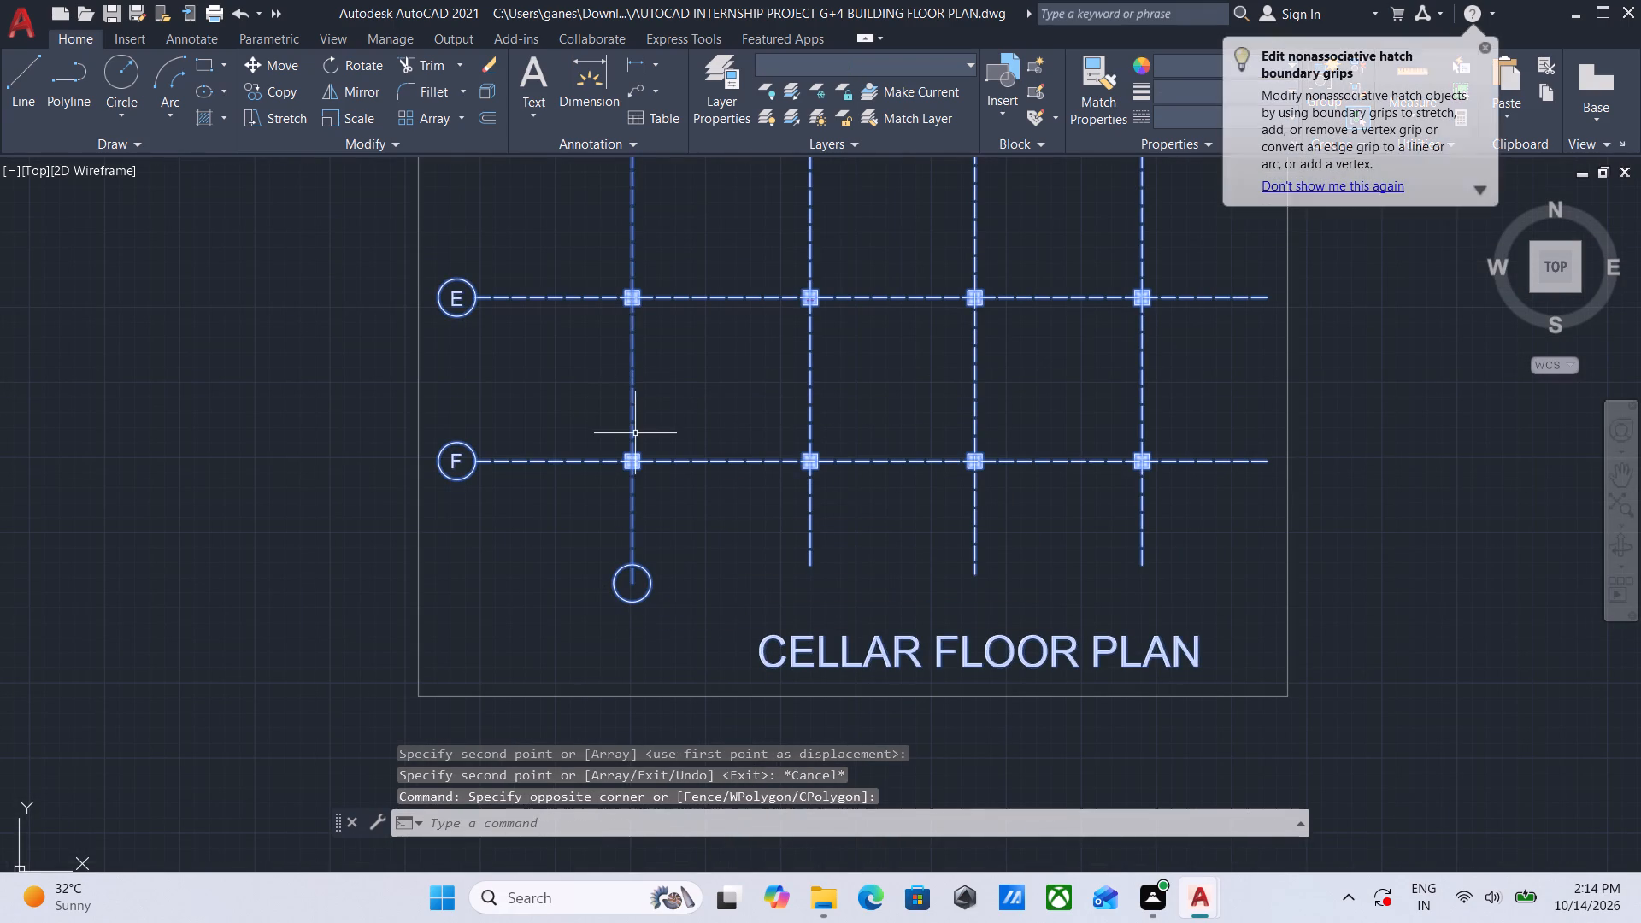
{"action": "key", "text": "u"}
{"action": "key", "text": "n"}
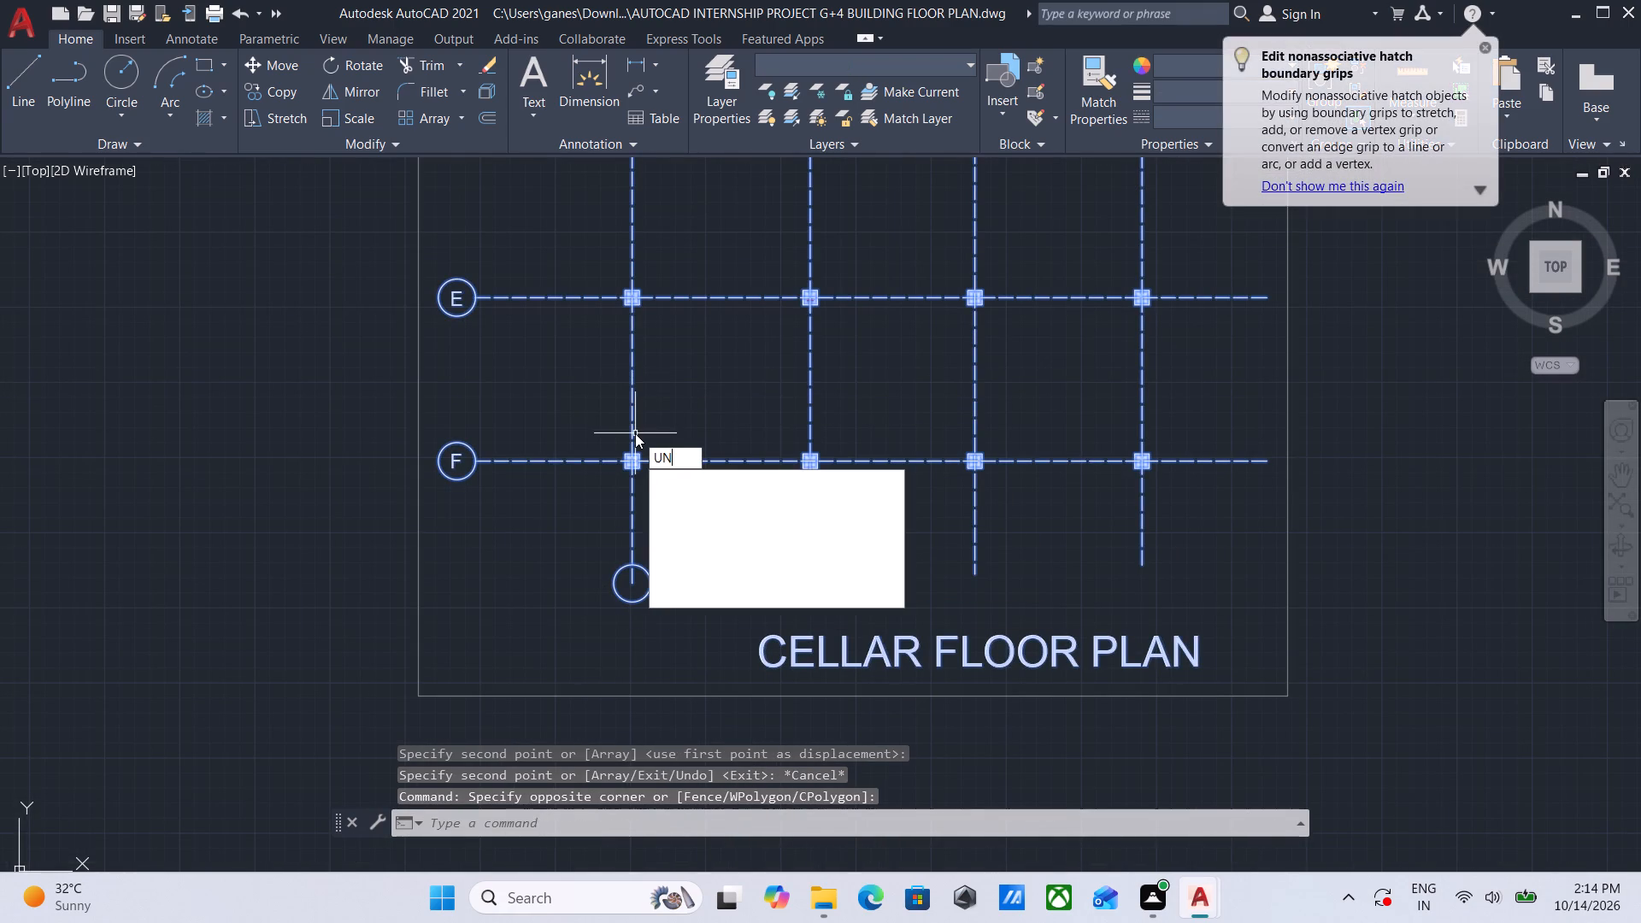
{"action": "key", "text": "g"}
{"action": "key", "text": "Return"}
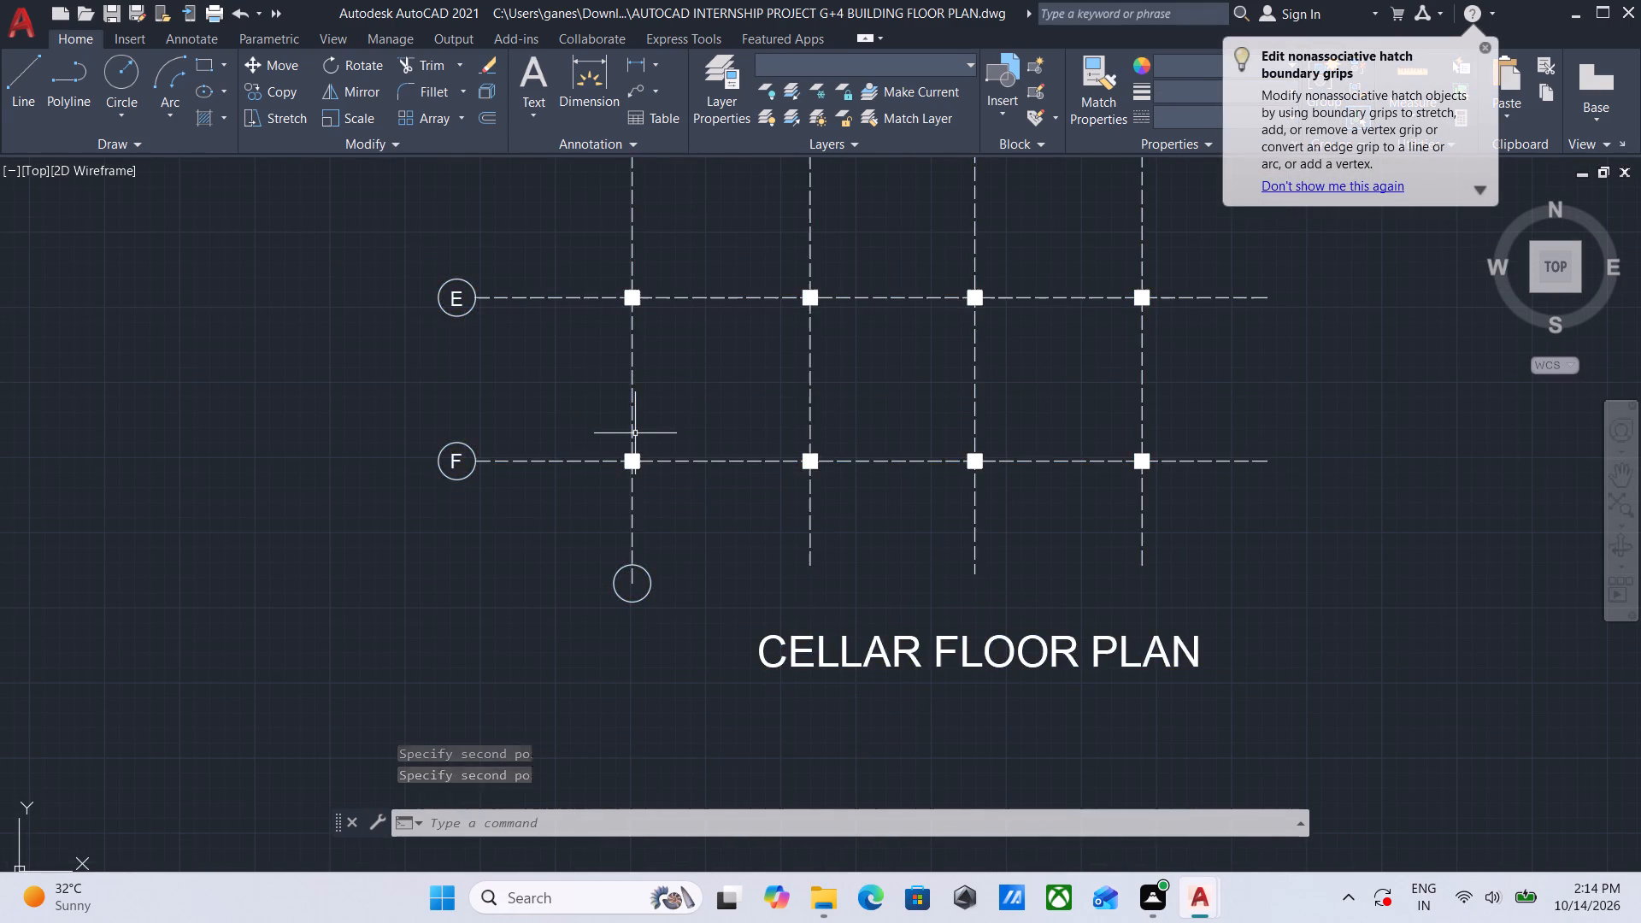
Trim the end of grid line 1 that runs inside the empty bubble at the bottom of the copied plan.
{"action": "scroll", "coordinate": [509, 606], "scroll_direction": "up", "scroll_amount": 2}
{"action": "middle_click_drag", "start_coordinate": [741, 597], "coordinate": [603, 638]}
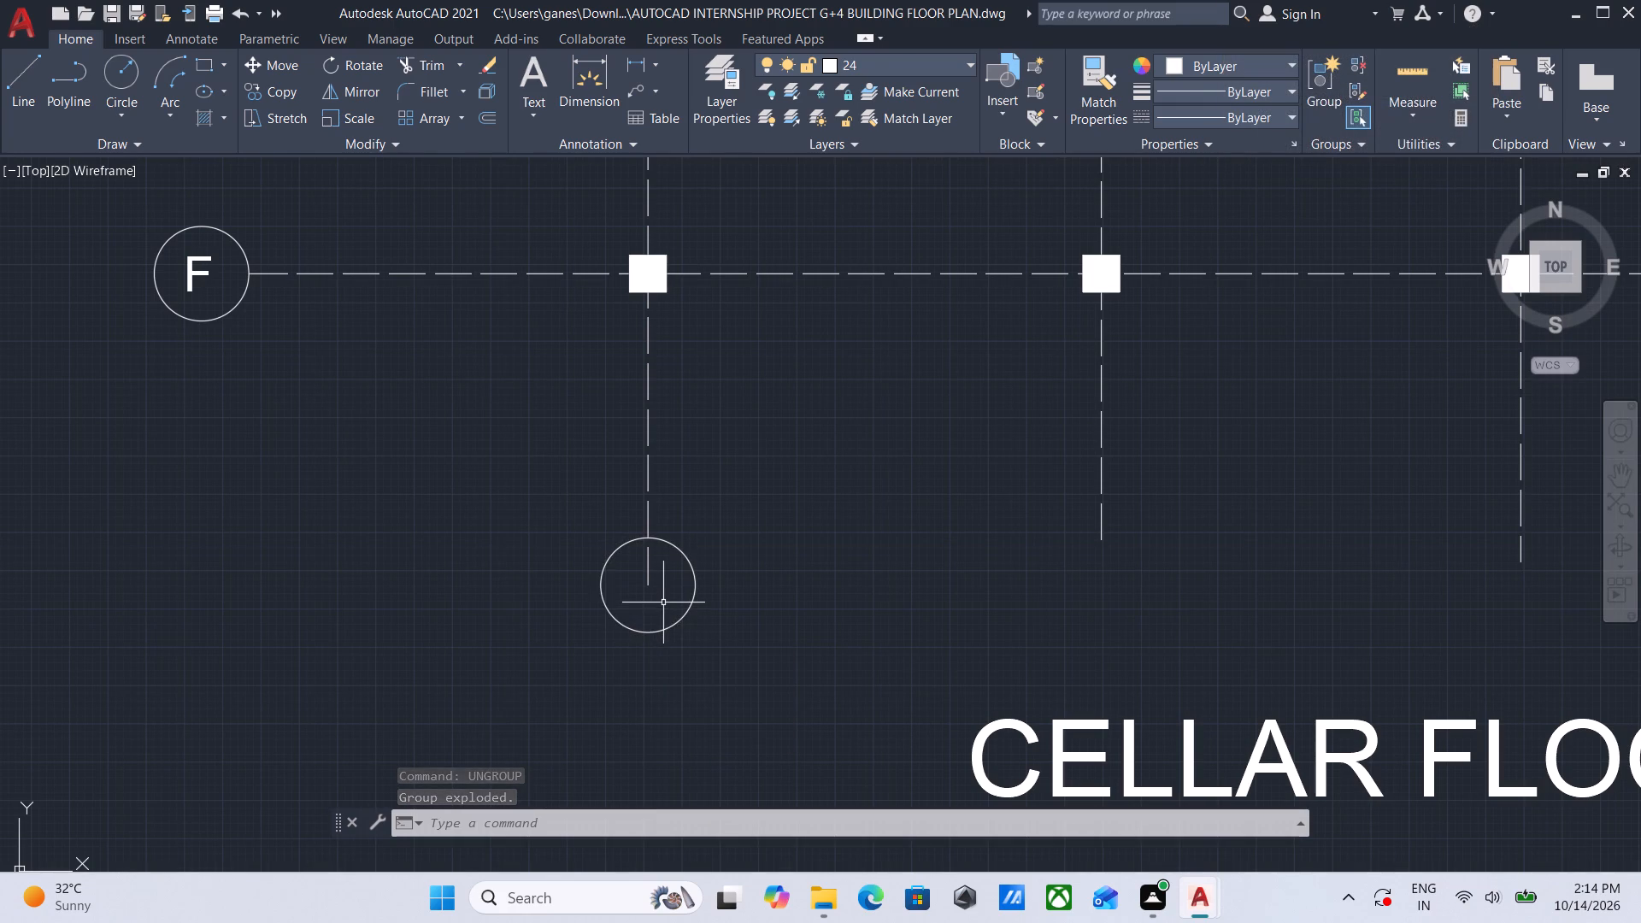
{"action": "type", "text": "TR"}
{"action": "key", "text": "Return"}
{"action": "scroll", "coordinate": [659, 583], "scroll_direction": "up", "scroll_amount": 1}
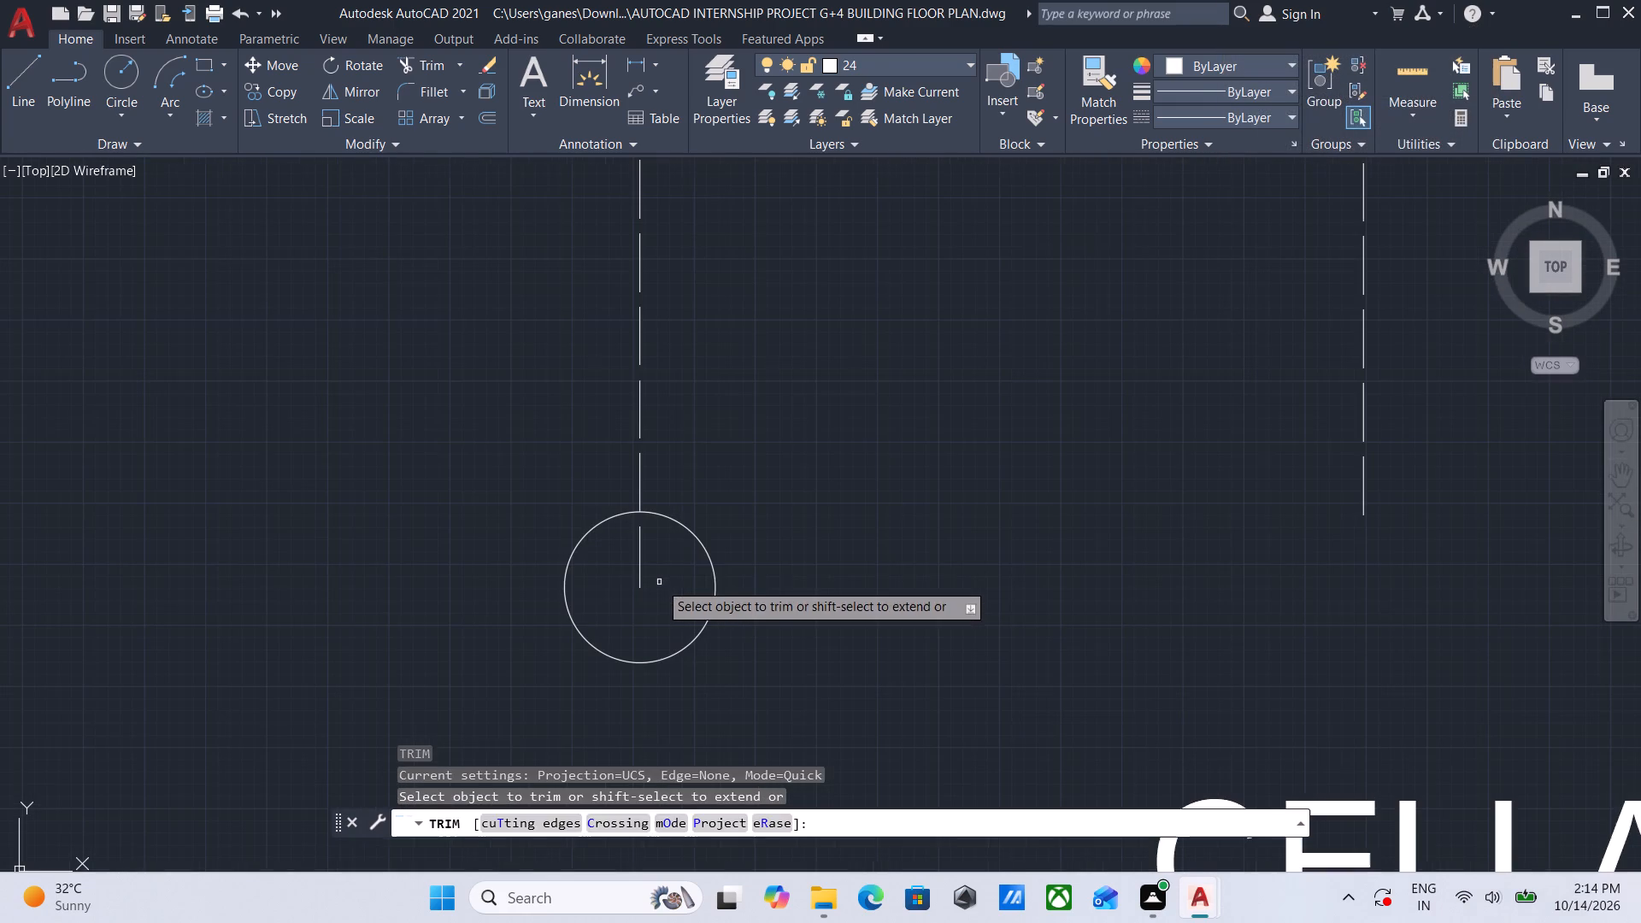
{"action": "left_click", "coordinate": [673, 571]}
{"action": "left_click", "coordinate": [615, 567]}
{"action": "scroll", "coordinate": [615, 567], "scroll_direction": "down", "scroll_amount": 3}
{"action": "middle_click_drag", "start_coordinate": [656, 577], "coordinate": [532, 646]}
{"action": "scroll", "coordinate": [557, 614], "scroll_direction": "down", "scroll_amount": 1}
{"action": "key", "text": "Escape"}
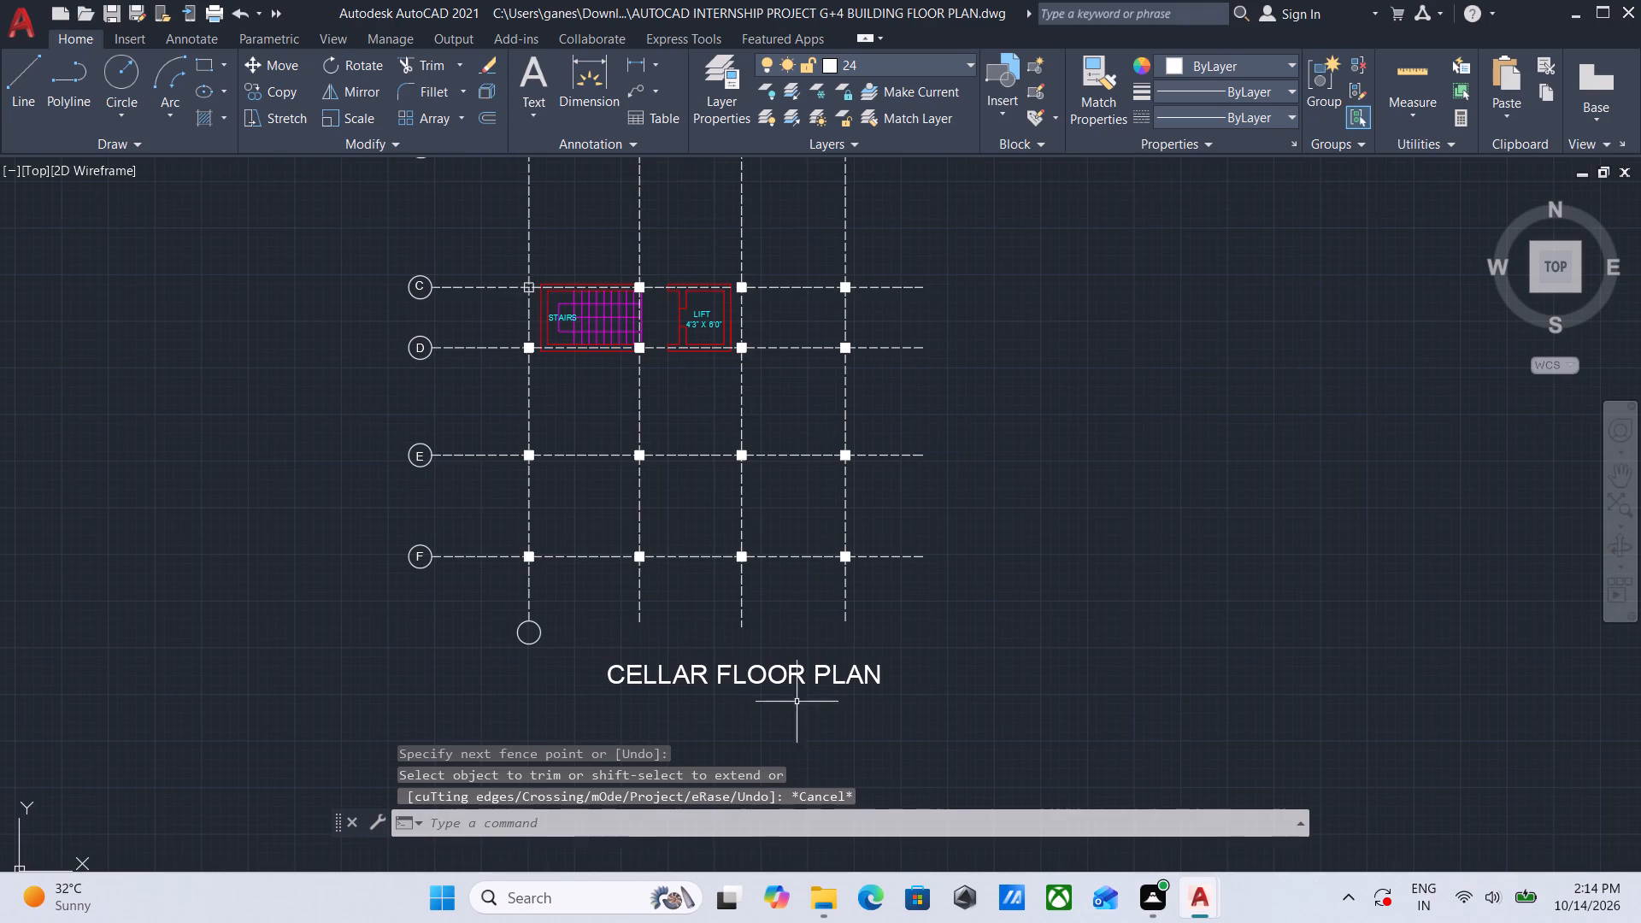
Erase the empty grid bubble below grid line 1 in the copied cellar plan.
{"action": "scroll", "coordinate": [538, 640], "scroll_direction": "up", "scroll_amount": 1}
{"action": "left_click_drag", "start_coordinate": [587, 653], "coordinate": [567, 650]}
{"action": "left_click", "coordinate": [523, 638]}
{"action": "right_click", "coordinate": [523, 638]}
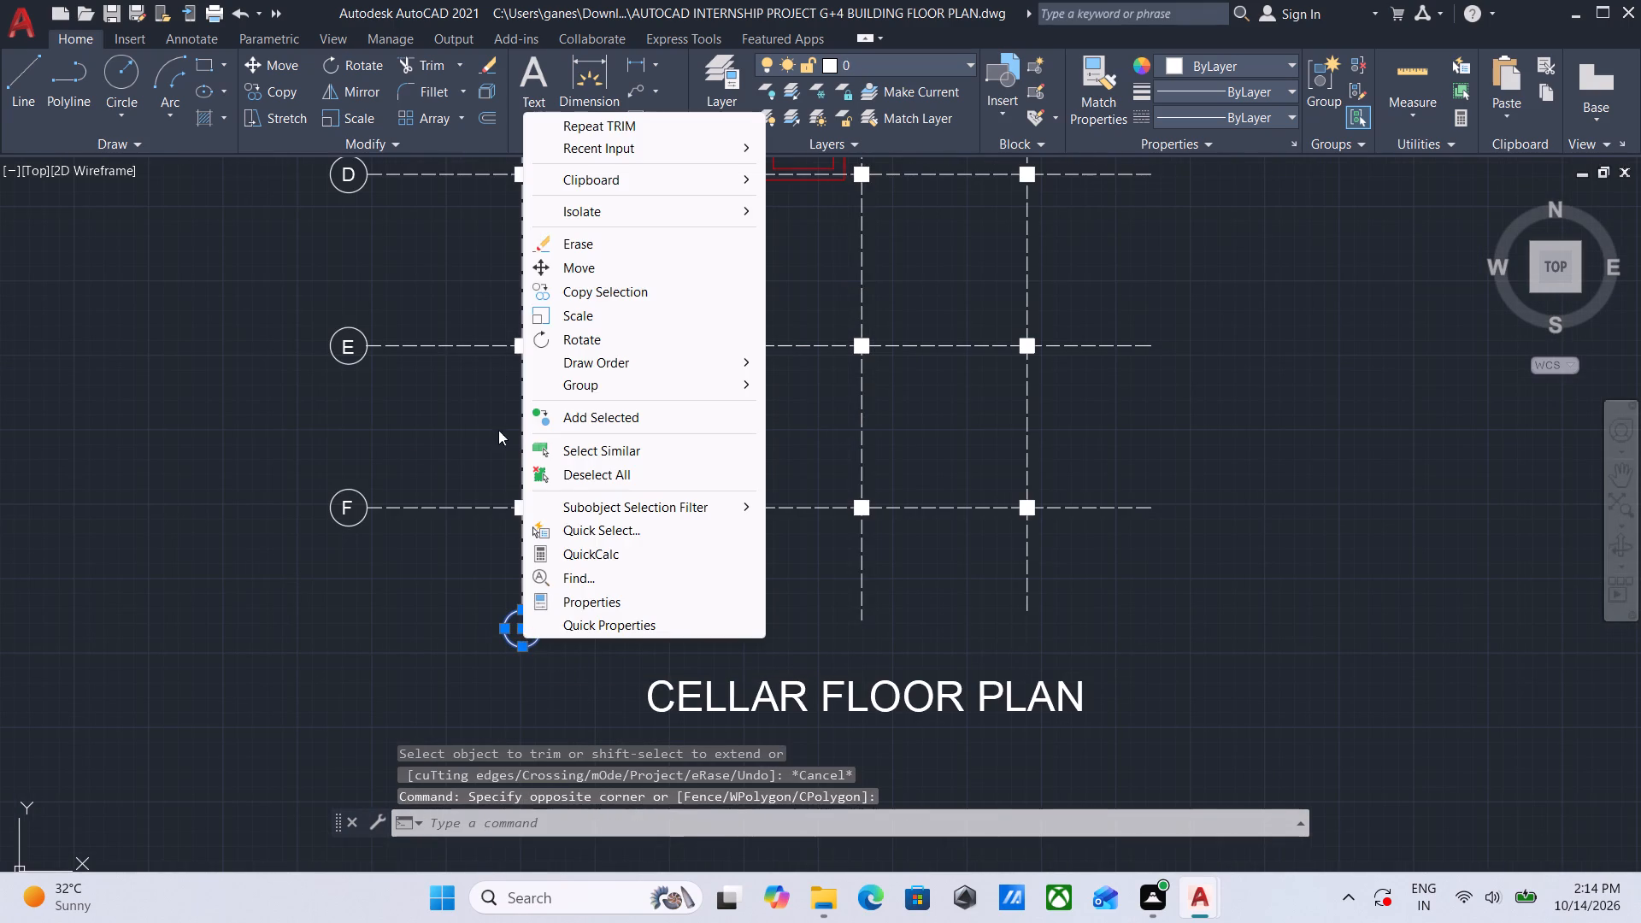
{"action": "left_click", "coordinate": [578, 249]}
{"action": "scroll", "coordinate": [605, 390], "scroll_direction": "down", "scroll_amount": 2}
{"action": "middle_click_drag", "start_coordinate": [606, 415], "coordinate": [602, 443]}
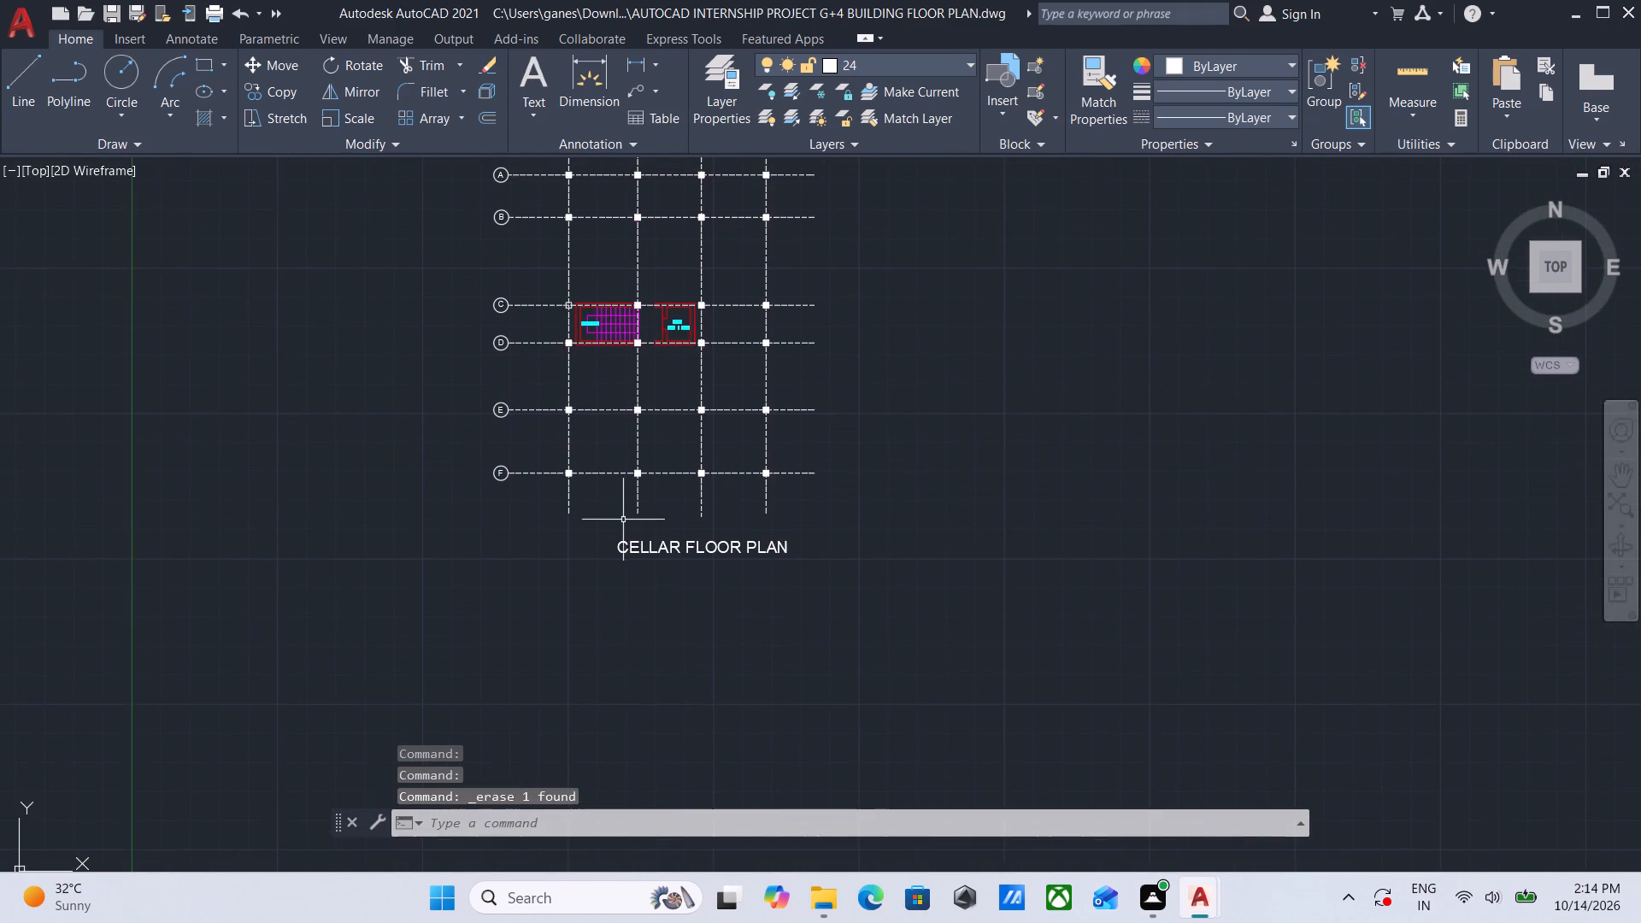
Shift the copied CELLAR FLOOR PLAN title horizontally to the left so it starts slightly left of grid line 1.
{"action": "middle_click_drag", "start_coordinate": [623, 520], "coordinate": [637, 605]}
{"action": "left_click", "coordinate": [745, 691]}
{"action": "left_click", "coordinate": [692, 627]}
{"action": "scroll", "coordinate": [643, 639], "scroll_direction": "up", "scroll_amount": 1}
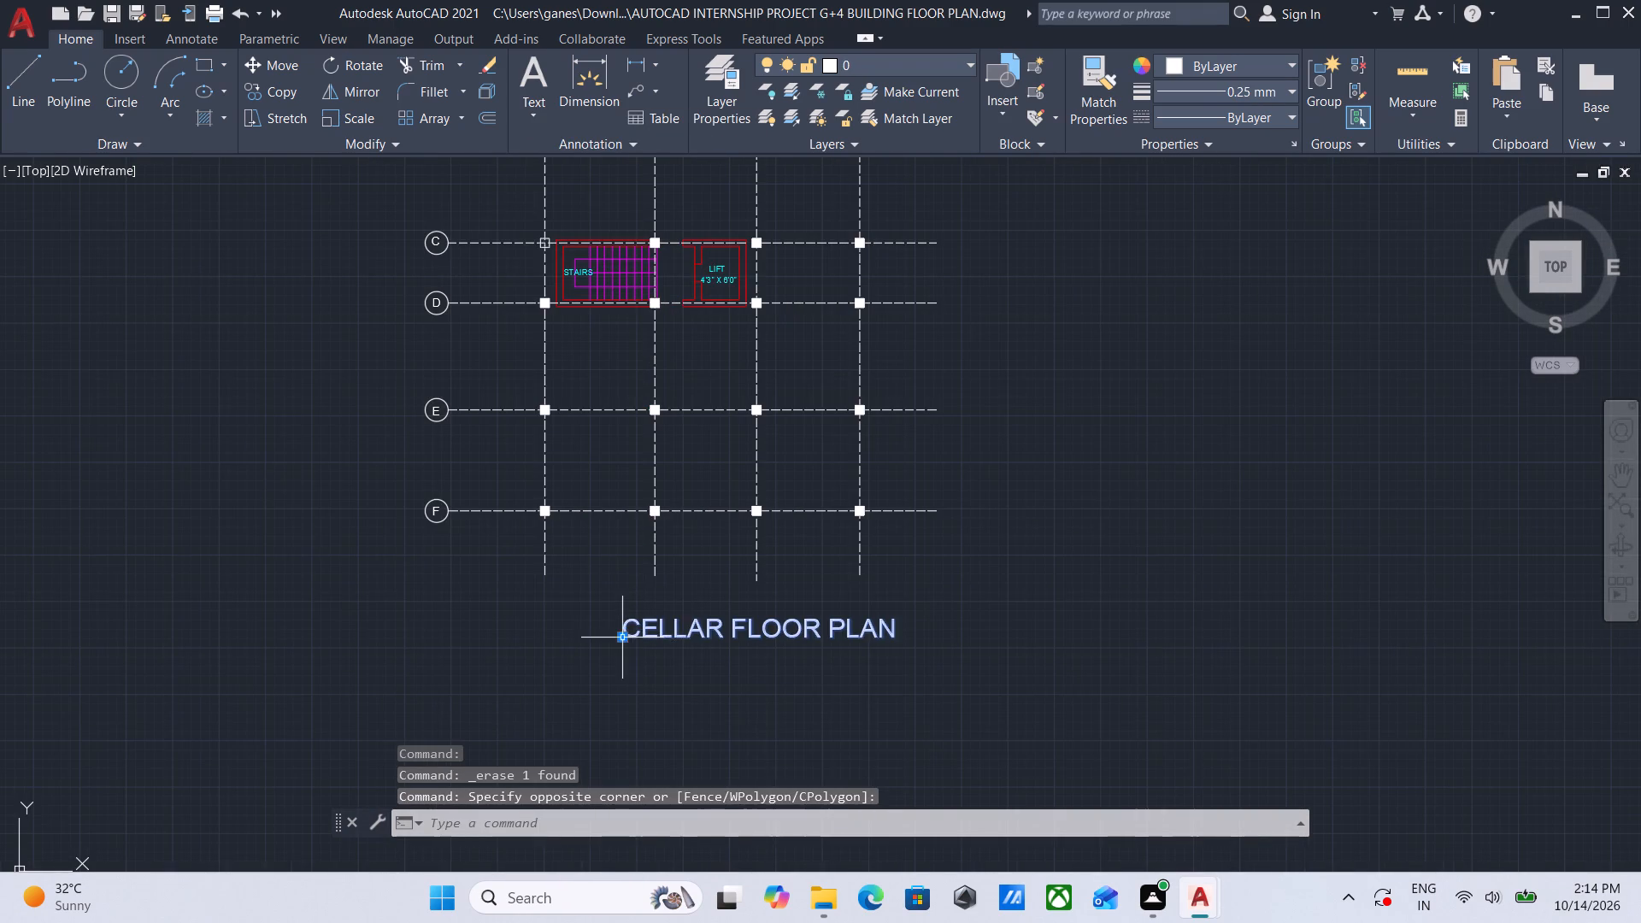
{"action": "left_click", "coordinate": [618, 637]}
{"action": "left_click", "coordinate": [513, 636]}
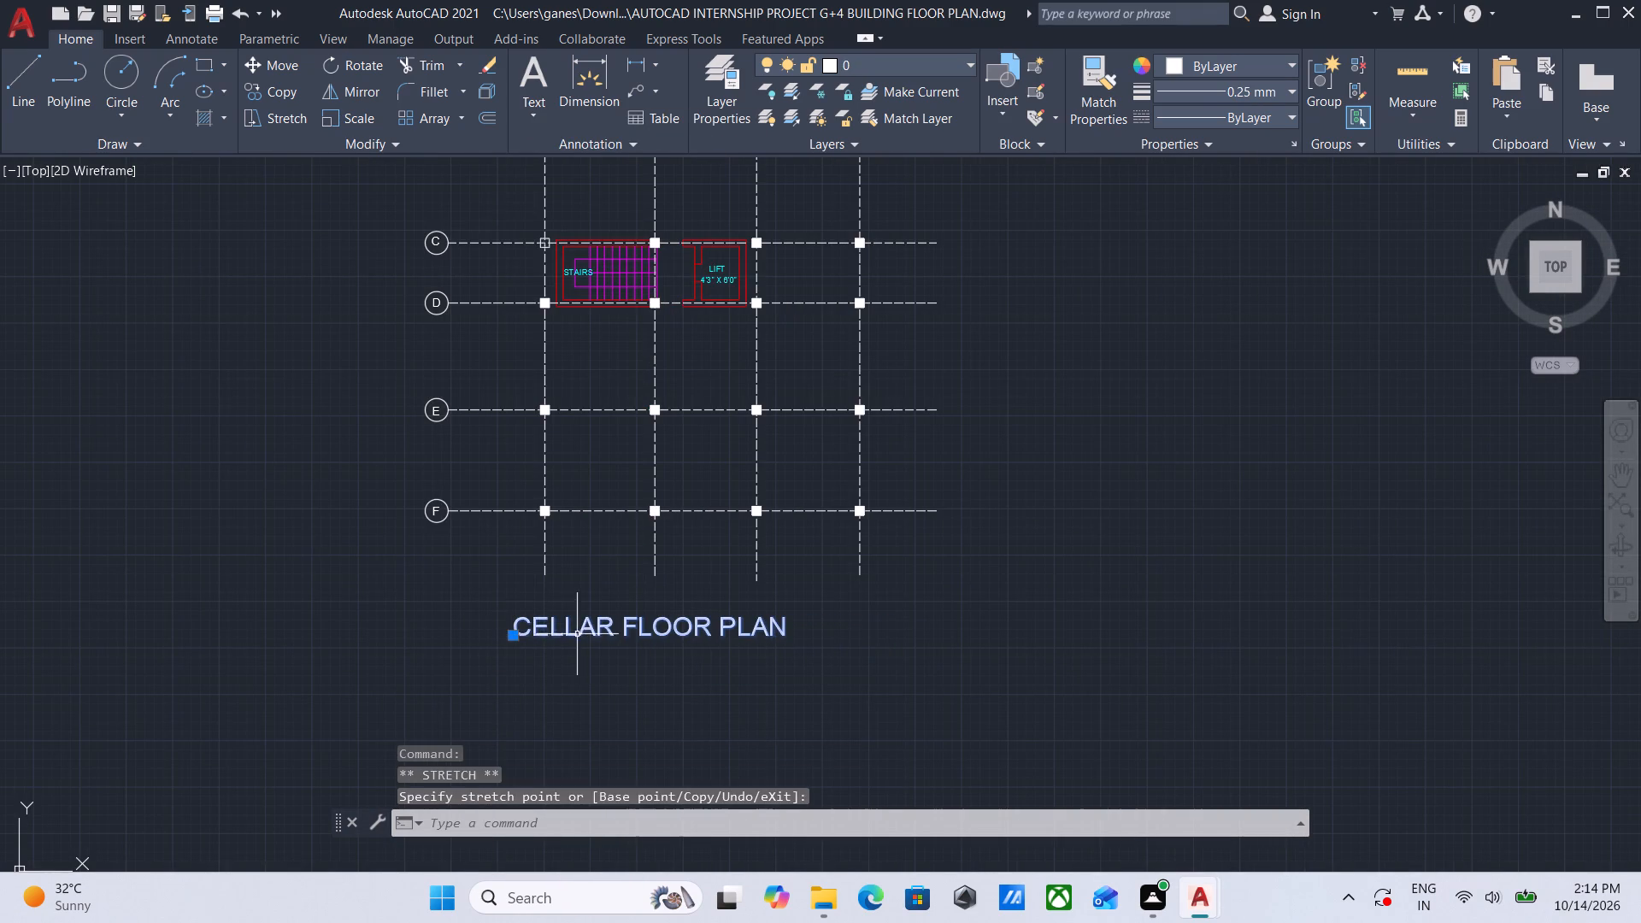
{"action": "key", "text": "Escape"}
Group the whole copied cellar floor plan again, including its grid bubbles and title.
{"action": "middle_click_drag", "start_coordinate": [587, 608], "coordinate": [613, 670]}
{"action": "left_click", "coordinate": [951, 786]}
{"action": "middle_click_drag", "start_coordinate": [233, 334], "coordinate": [277, 385]}
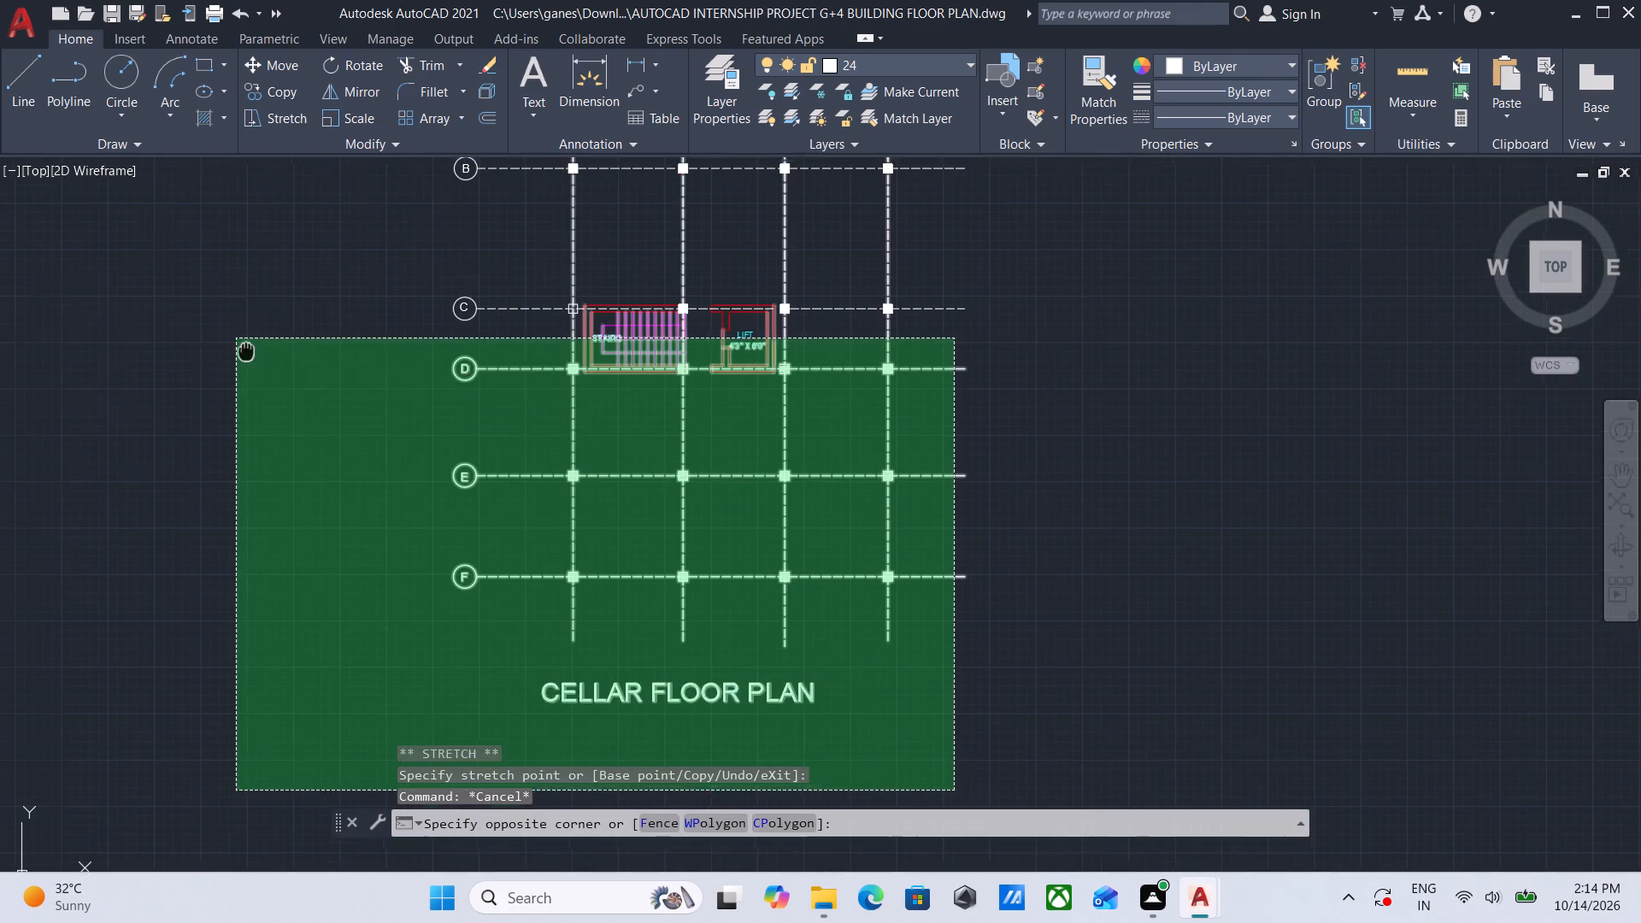
{"action": "middle_click_drag", "start_coordinate": [277, 385], "coordinate": [439, 532]}
{"action": "middle_click_drag", "start_coordinate": [376, 220], "coordinate": [231, 229]}
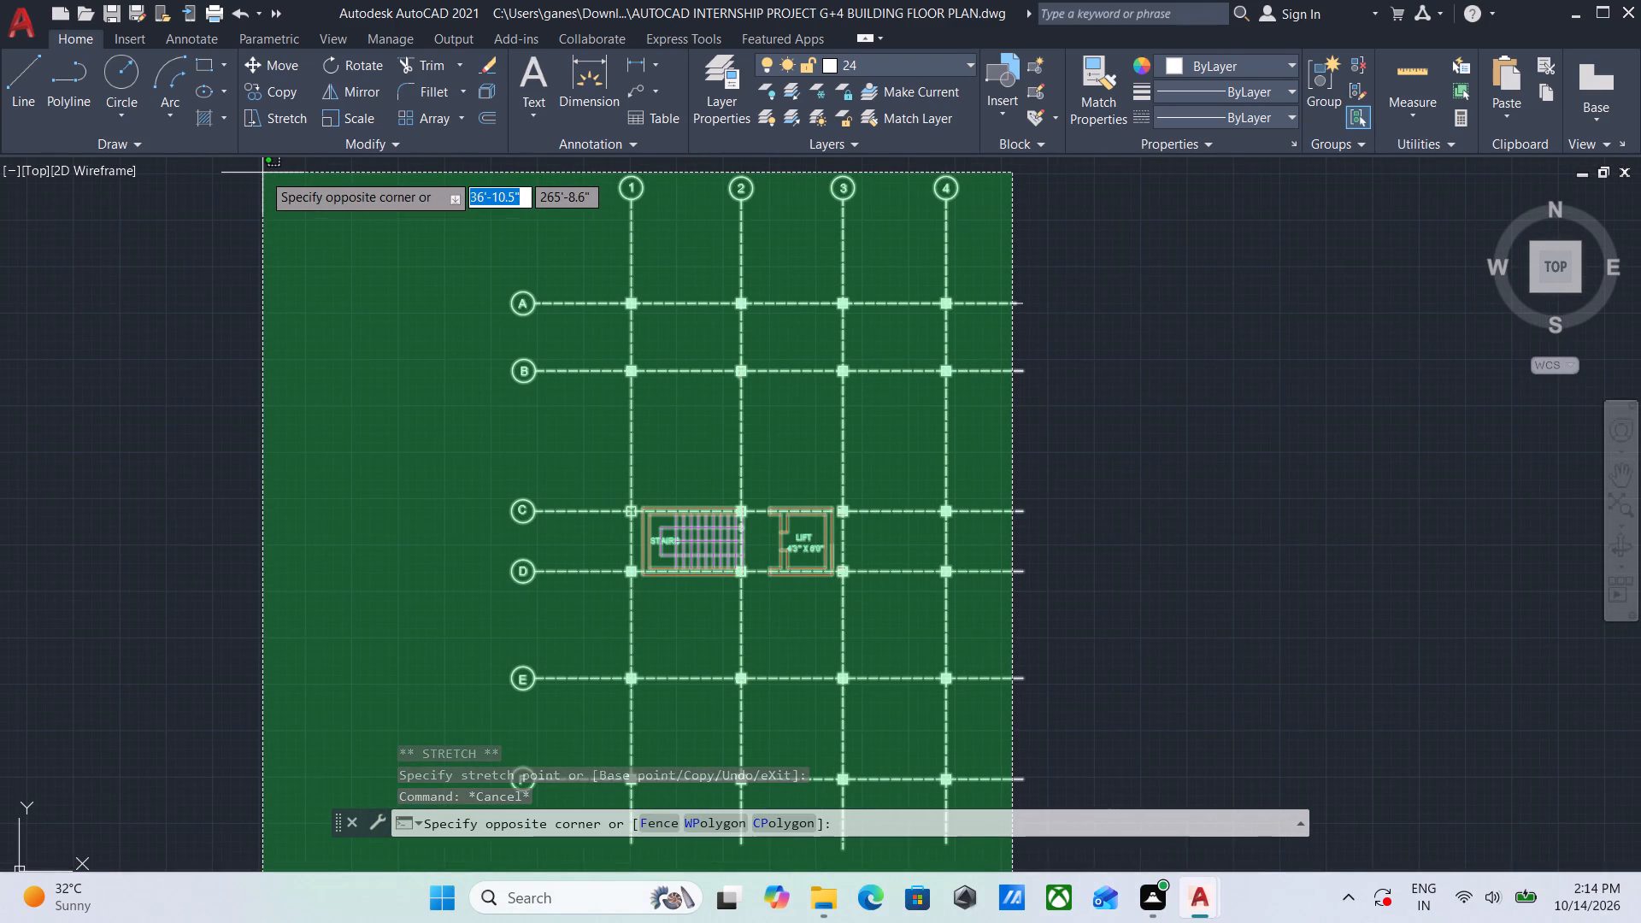
{"action": "left_click", "coordinate": [262, 173]}
{"action": "middle_click_drag", "start_coordinate": [304, 276], "coordinate": [327, 221]}
{"action": "key", "text": "g"}
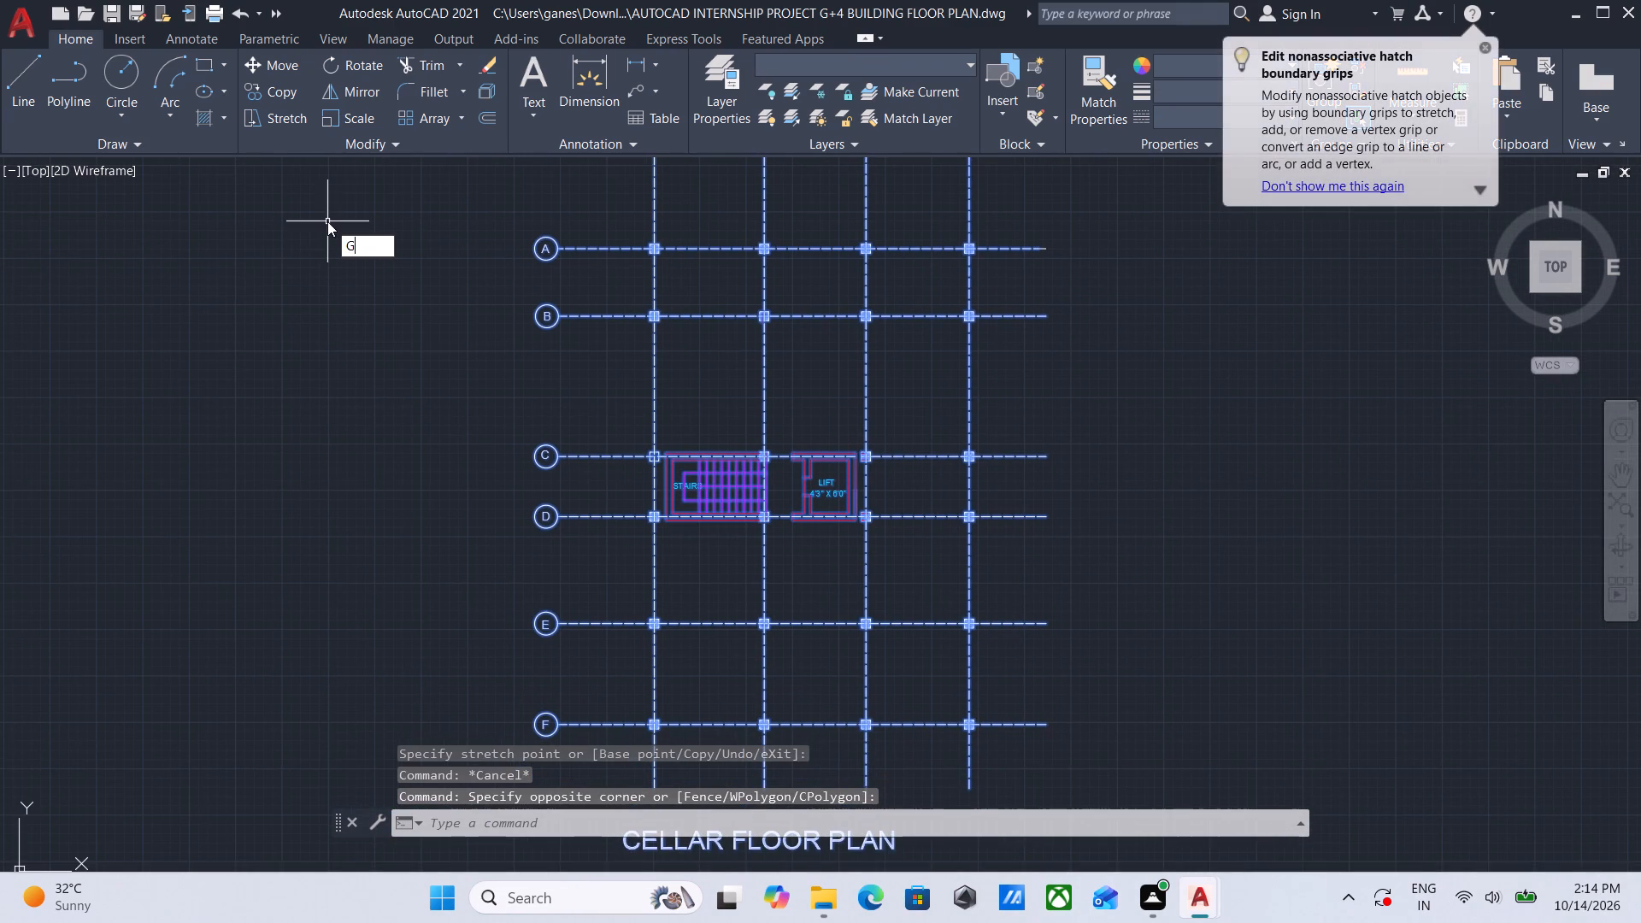
{"action": "key", "text": "Return"}
Turn on Clean Screen to hide the ribbon, with the whole copied cellar floor plan in view.
{"action": "scroll", "coordinate": [532, 393], "scroll_direction": "up", "scroll_amount": 2}
{"action": "scroll", "coordinate": [541, 397], "scroll_direction": "down", "scroll_amount": 1}
{"action": "middle_click_drag", "start_coordinate": [541, 397], "coordinate": [340, 394]}
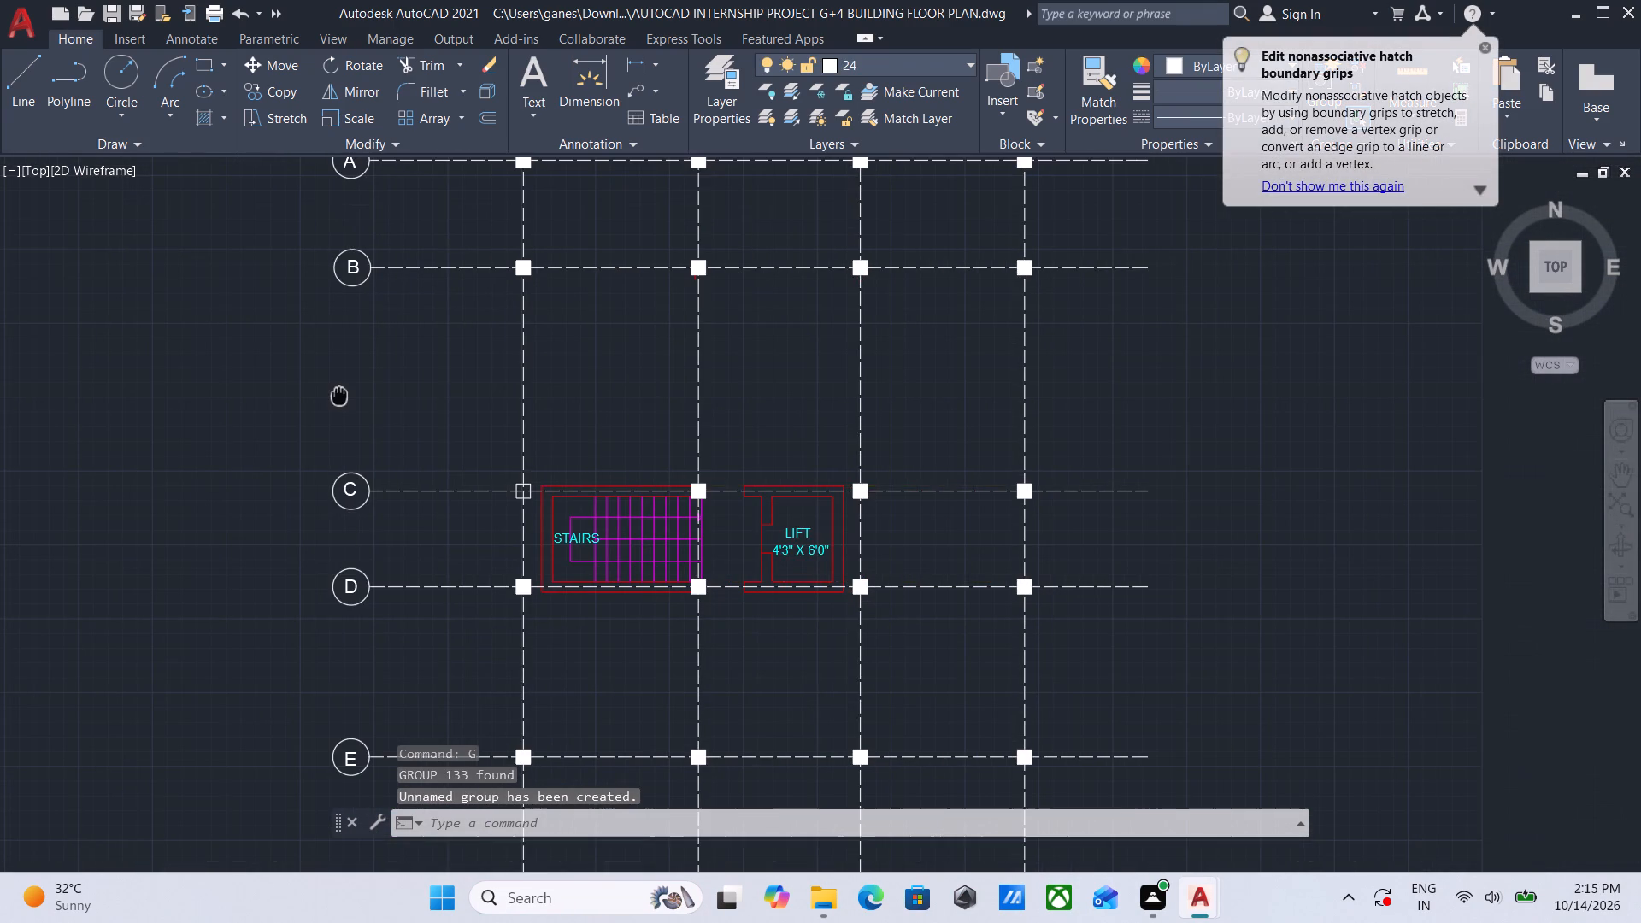
{"action": "key", "text": "ctrl+0"}
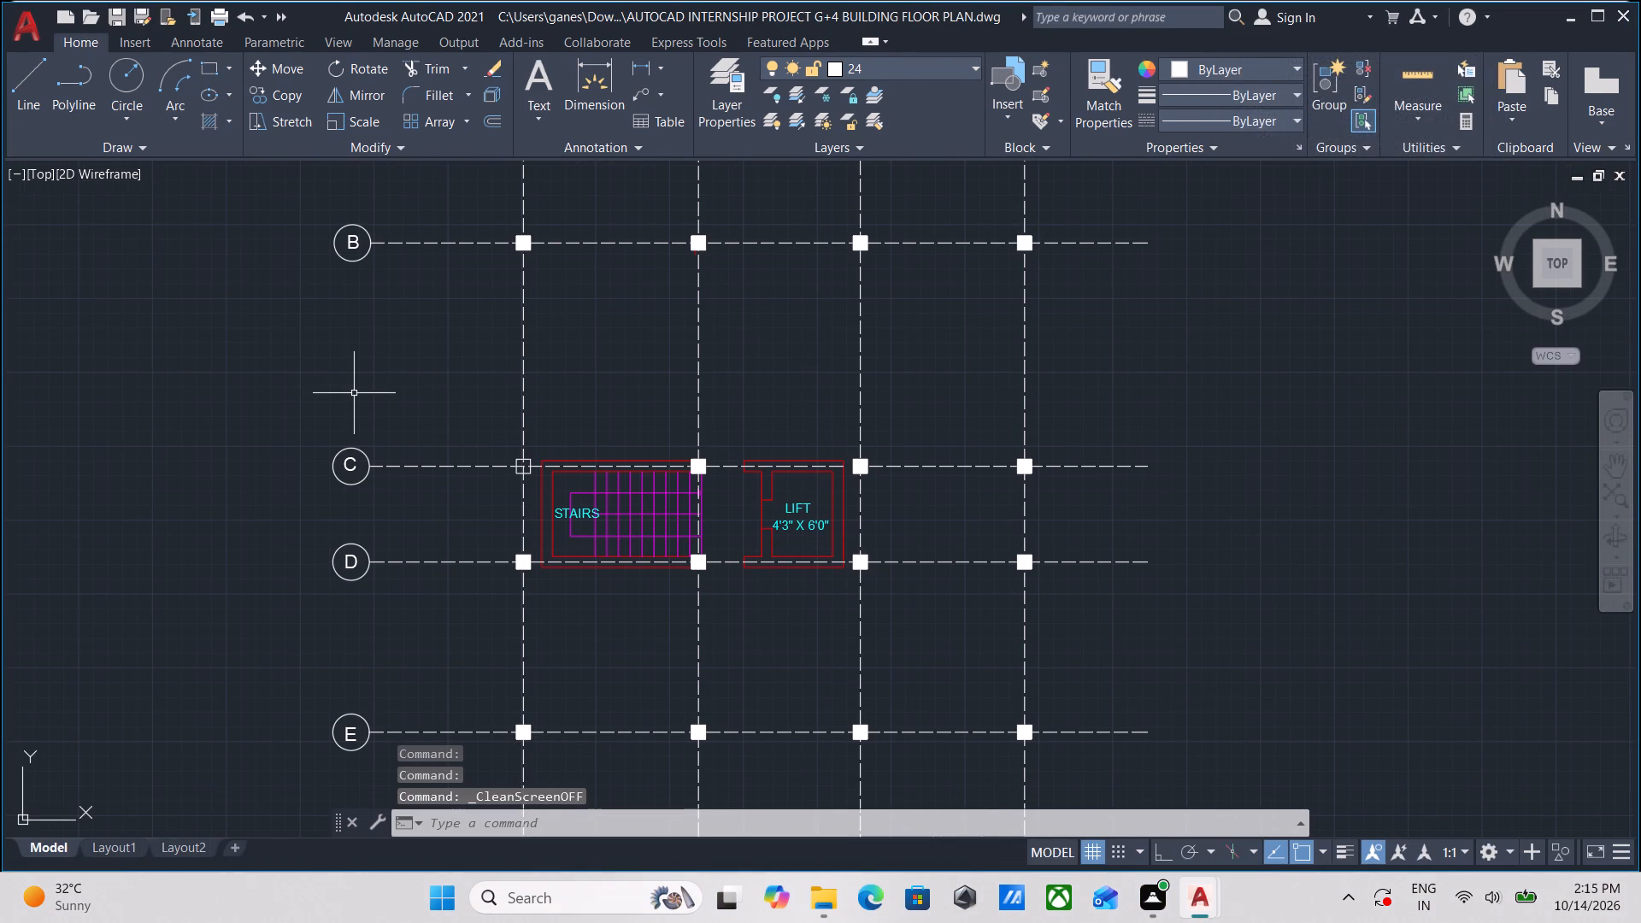
{"action": "key", "text": "ctrl+0"}
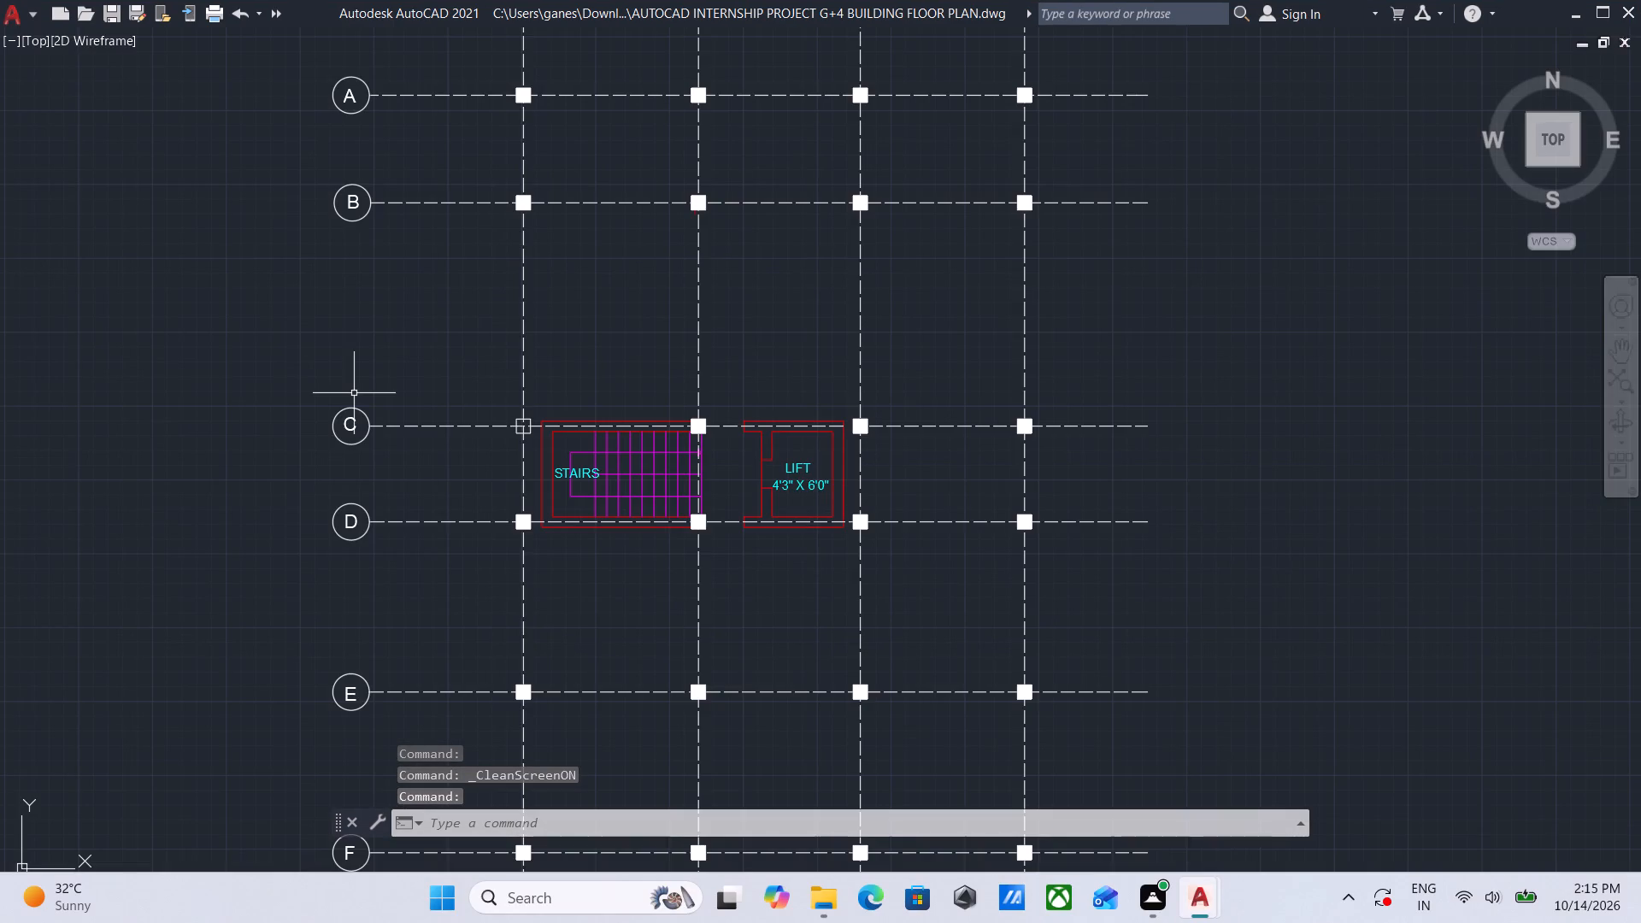
{"action": "scroll", "coordinate": [354, 393], "scroll_direction": "down", "scroll_amount": 2}
{"action": "scroll", "coordinate": [388, 385], "scroll_direction": "up", "scroll_amount": 2}
{"action": "scroll", "coordinate": [351, 426], "scroll_direction": "down", "scroll_amount": 1}
{"action": "middle_click_drag", "start_coordinate": [351, 426], "coordinate": [362, 404]}
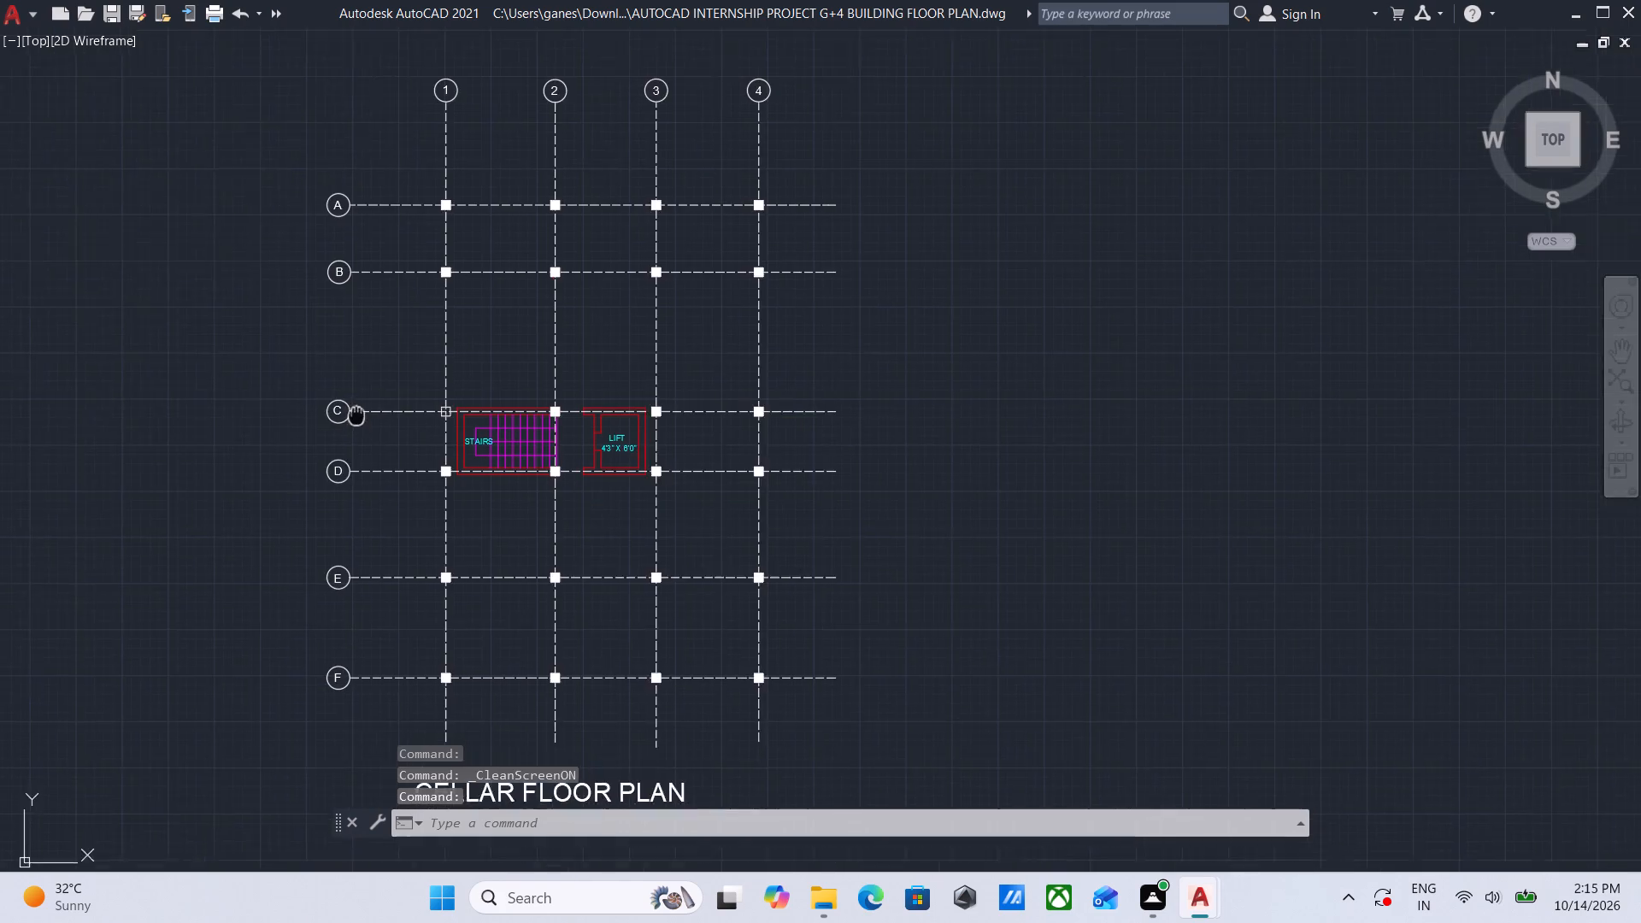
{"action": "middle_click_drag", "start_coordinate": [362, 404], "coordinate": [483, 410]}
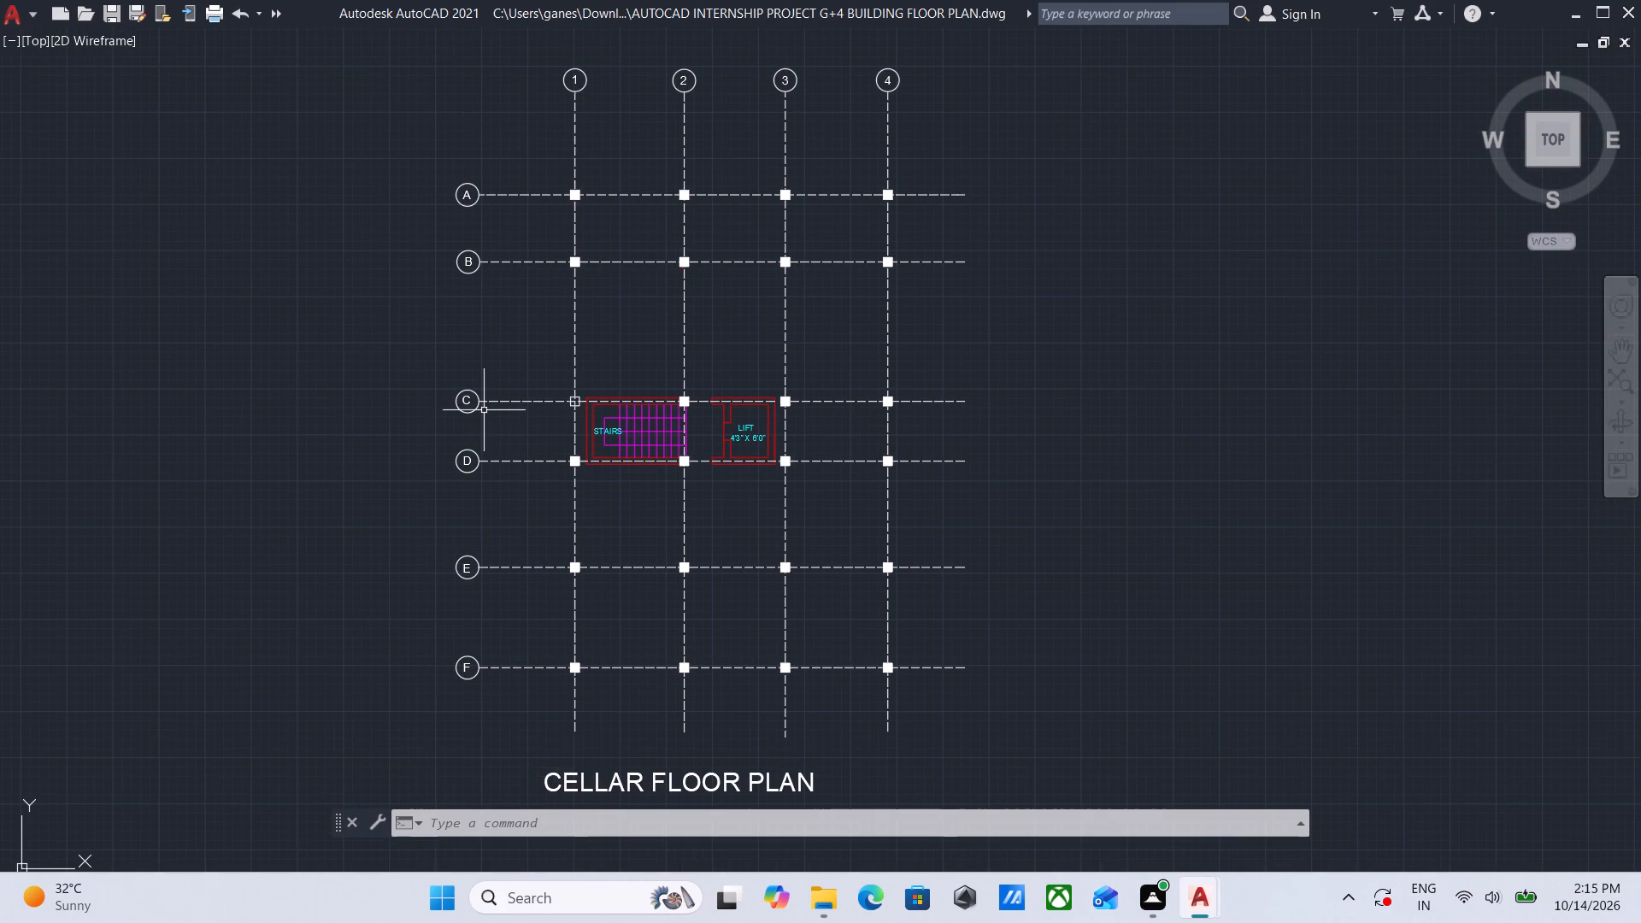
Close the Command Line window.
{"action": "left_click", "coordinate": [350, 822]}
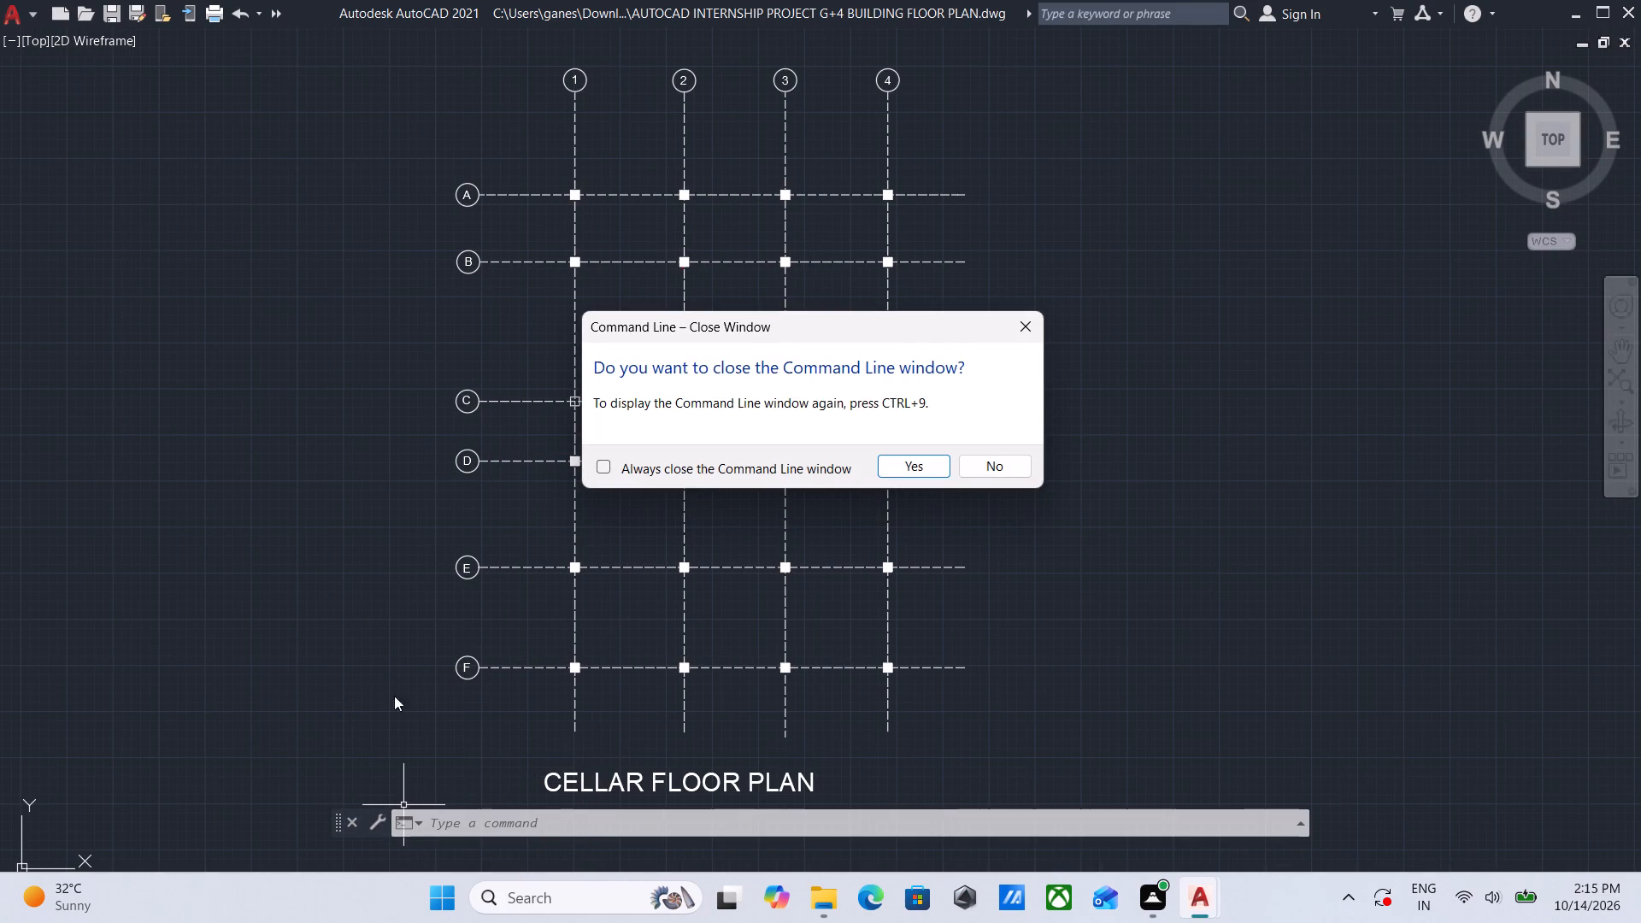
{"action": "left_click", "coordinate": [920, 469]}
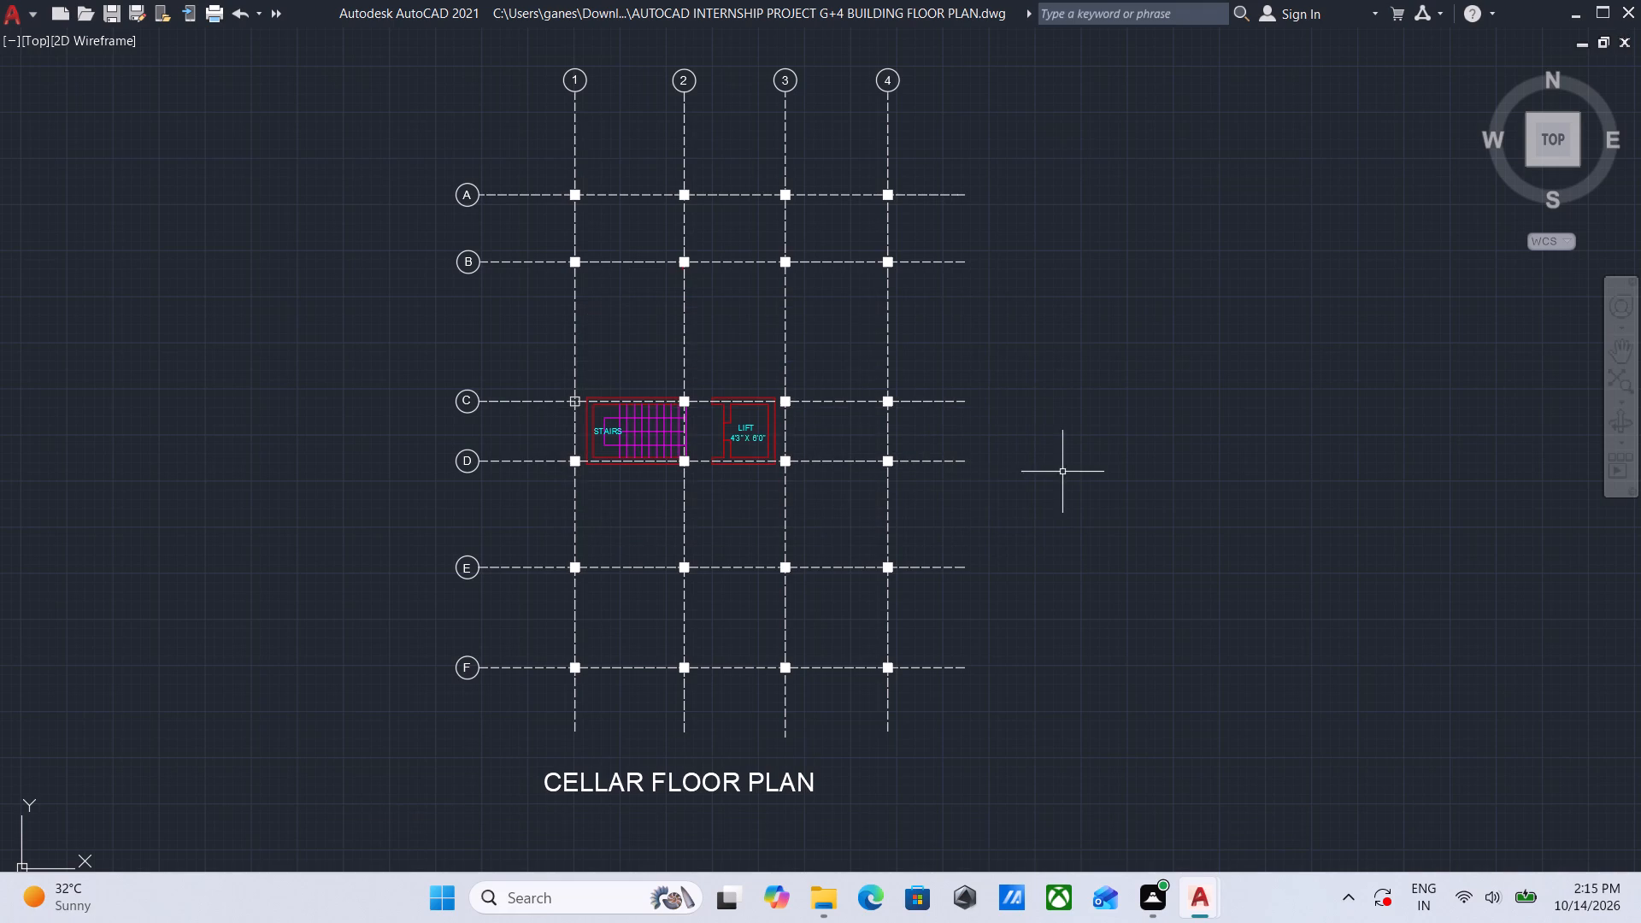
Centre the copied cellar floor plan and start a screen snip of it with the Snipping Tool.
{"action": "middle_click_drag", "start_coordinate": [1062, 472], "coordinate": [1041, 513]}
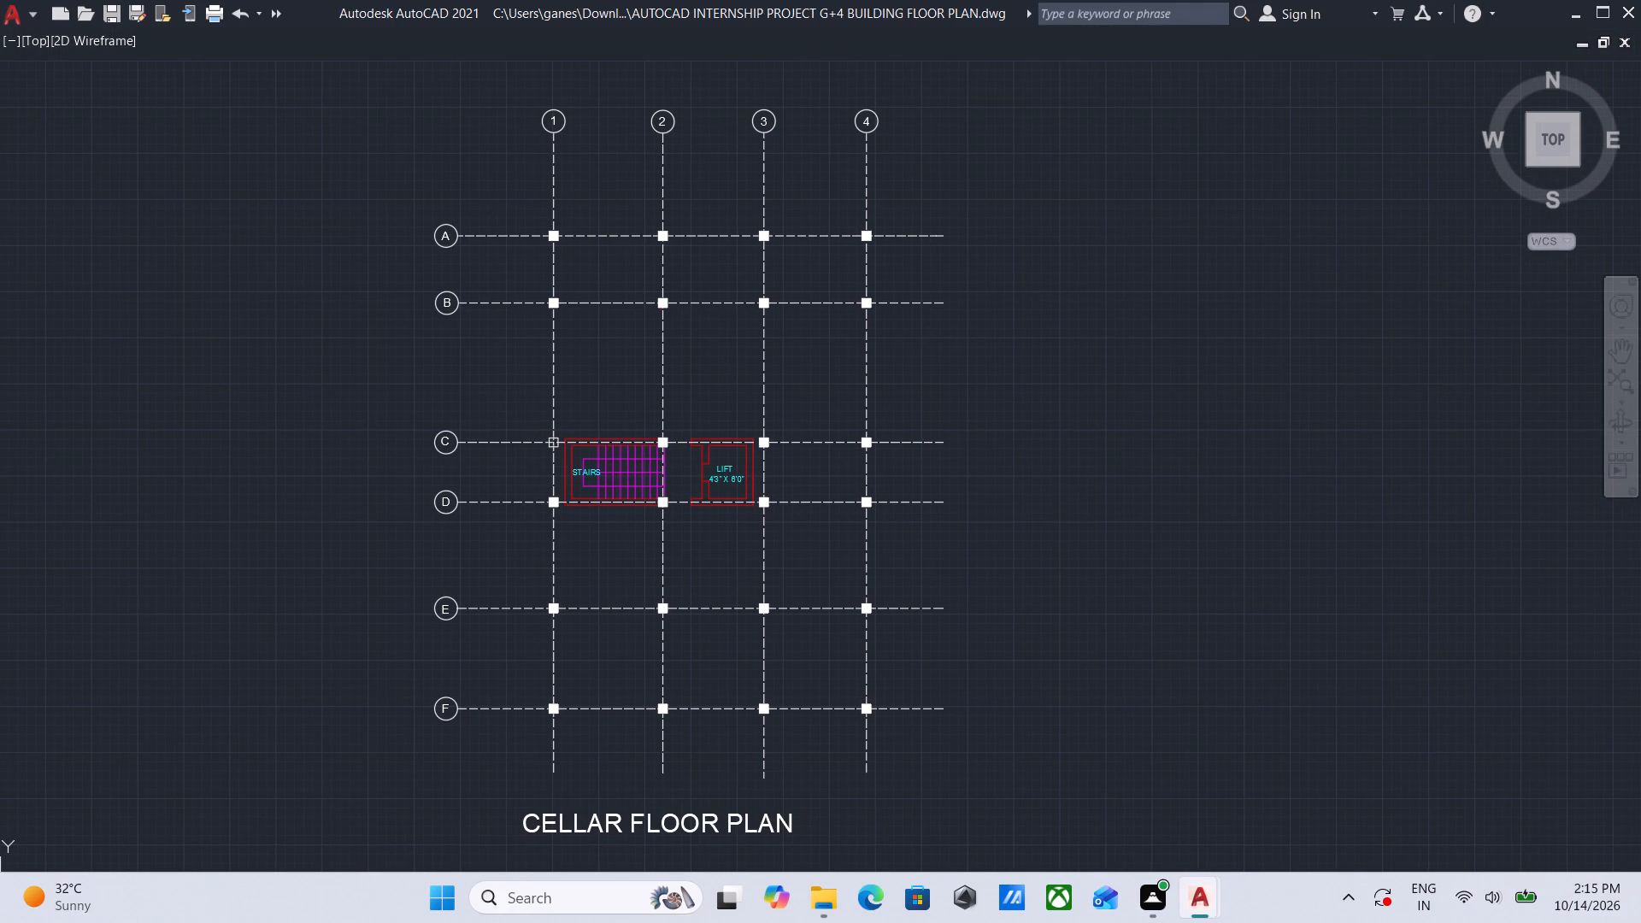
{"action": "key", "text": "shift+super+s"}
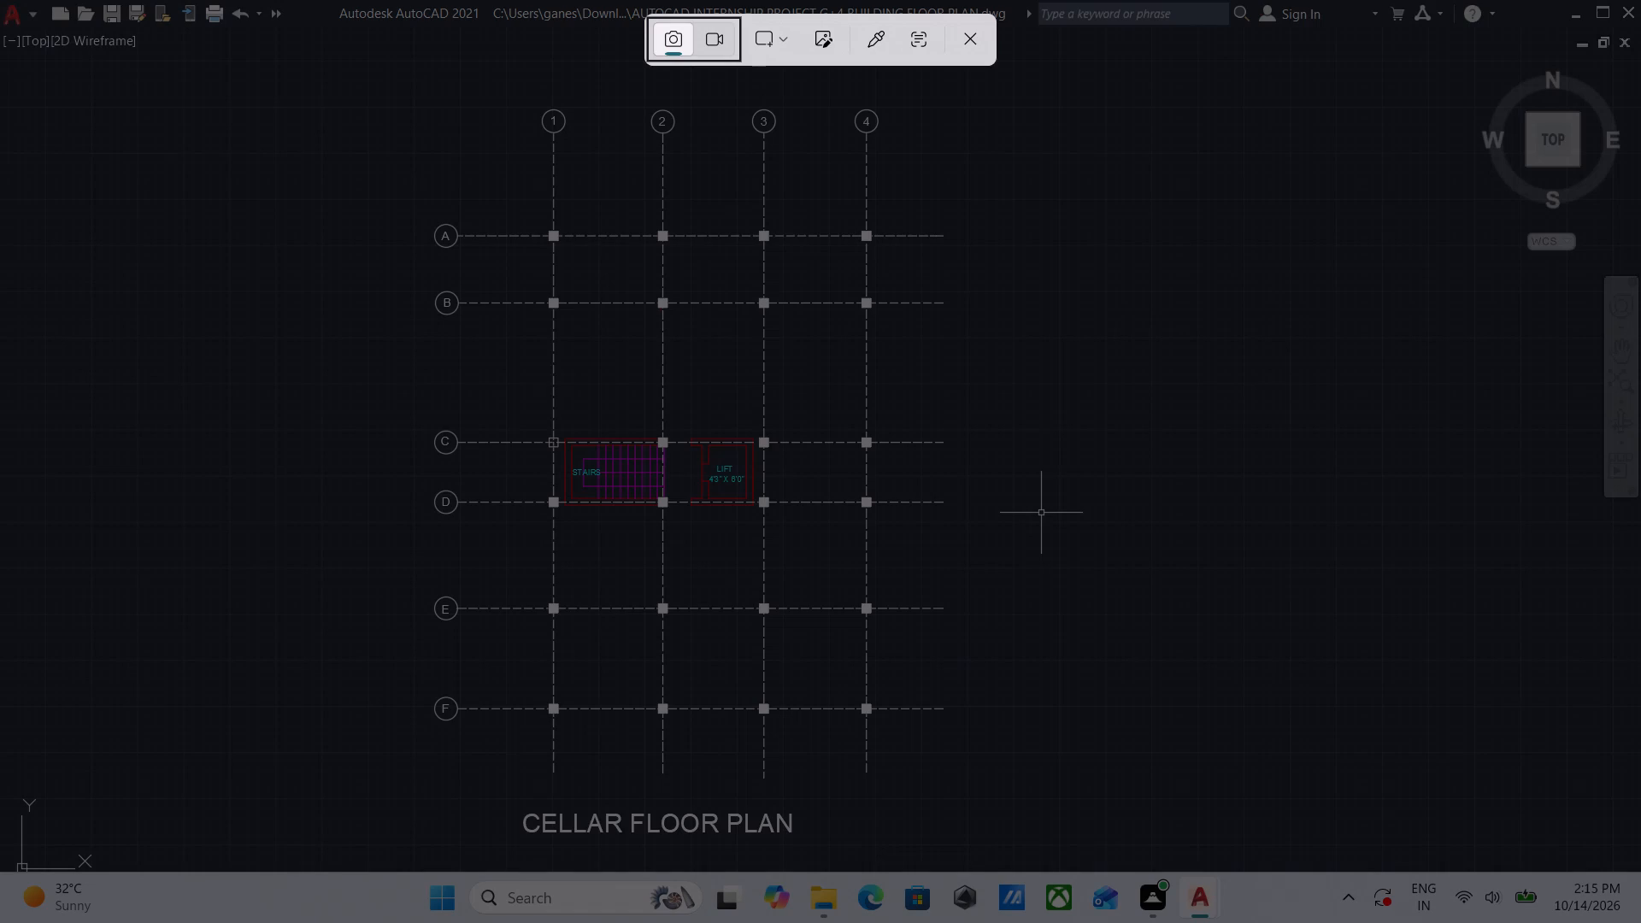
{"action": "key", "text": "Escape"}
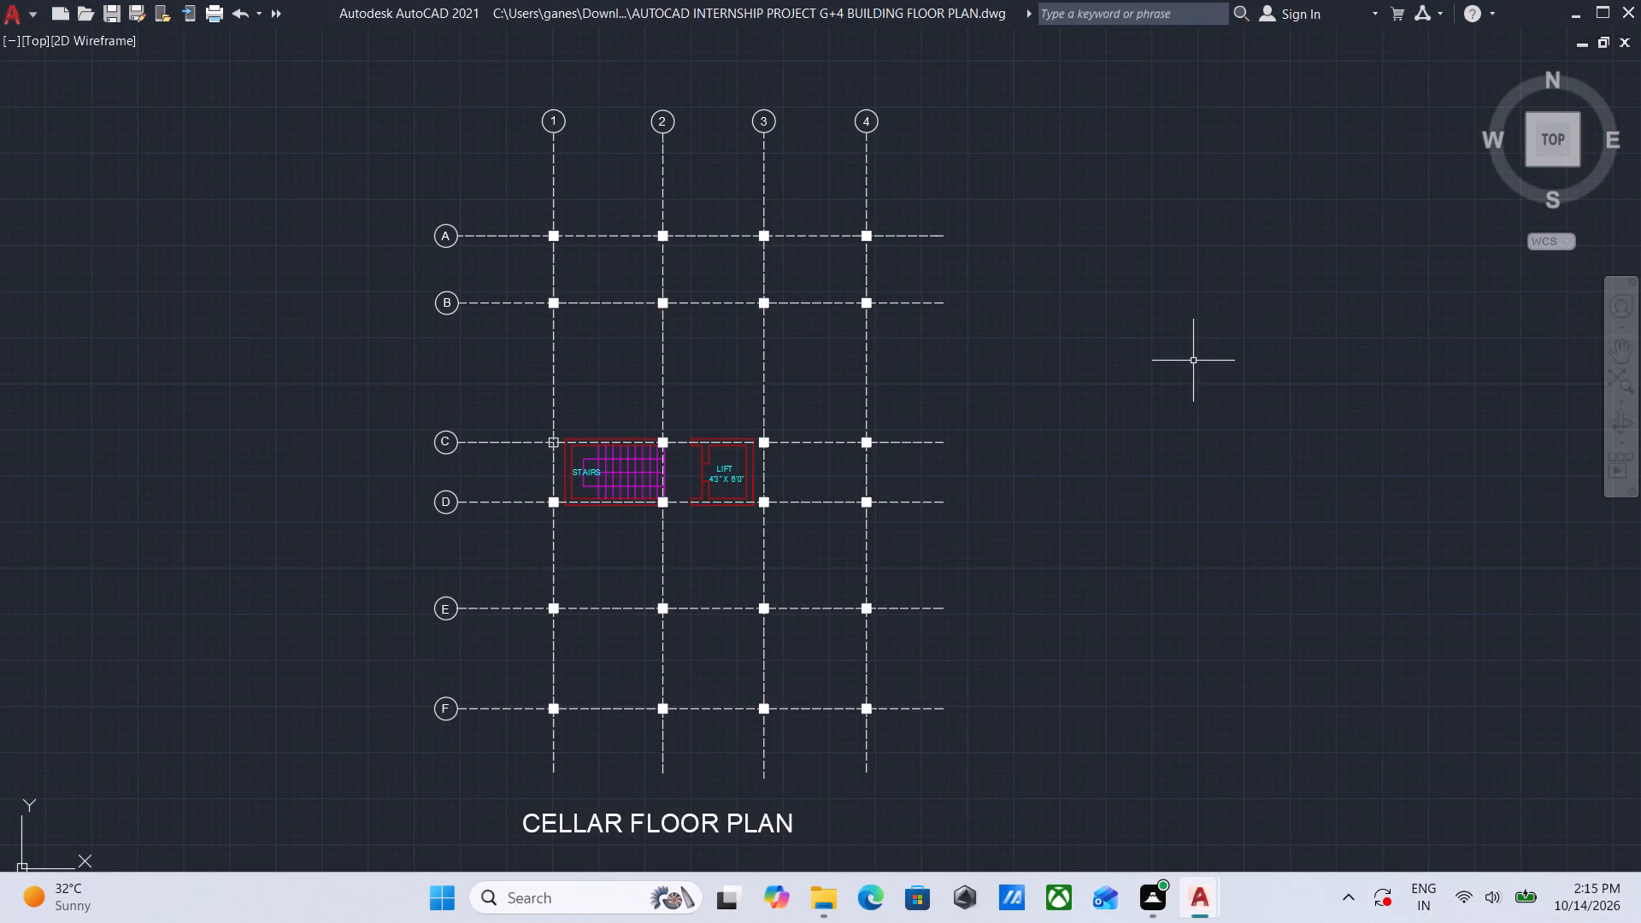
{"action": "key", "text": "shift+super+s"}
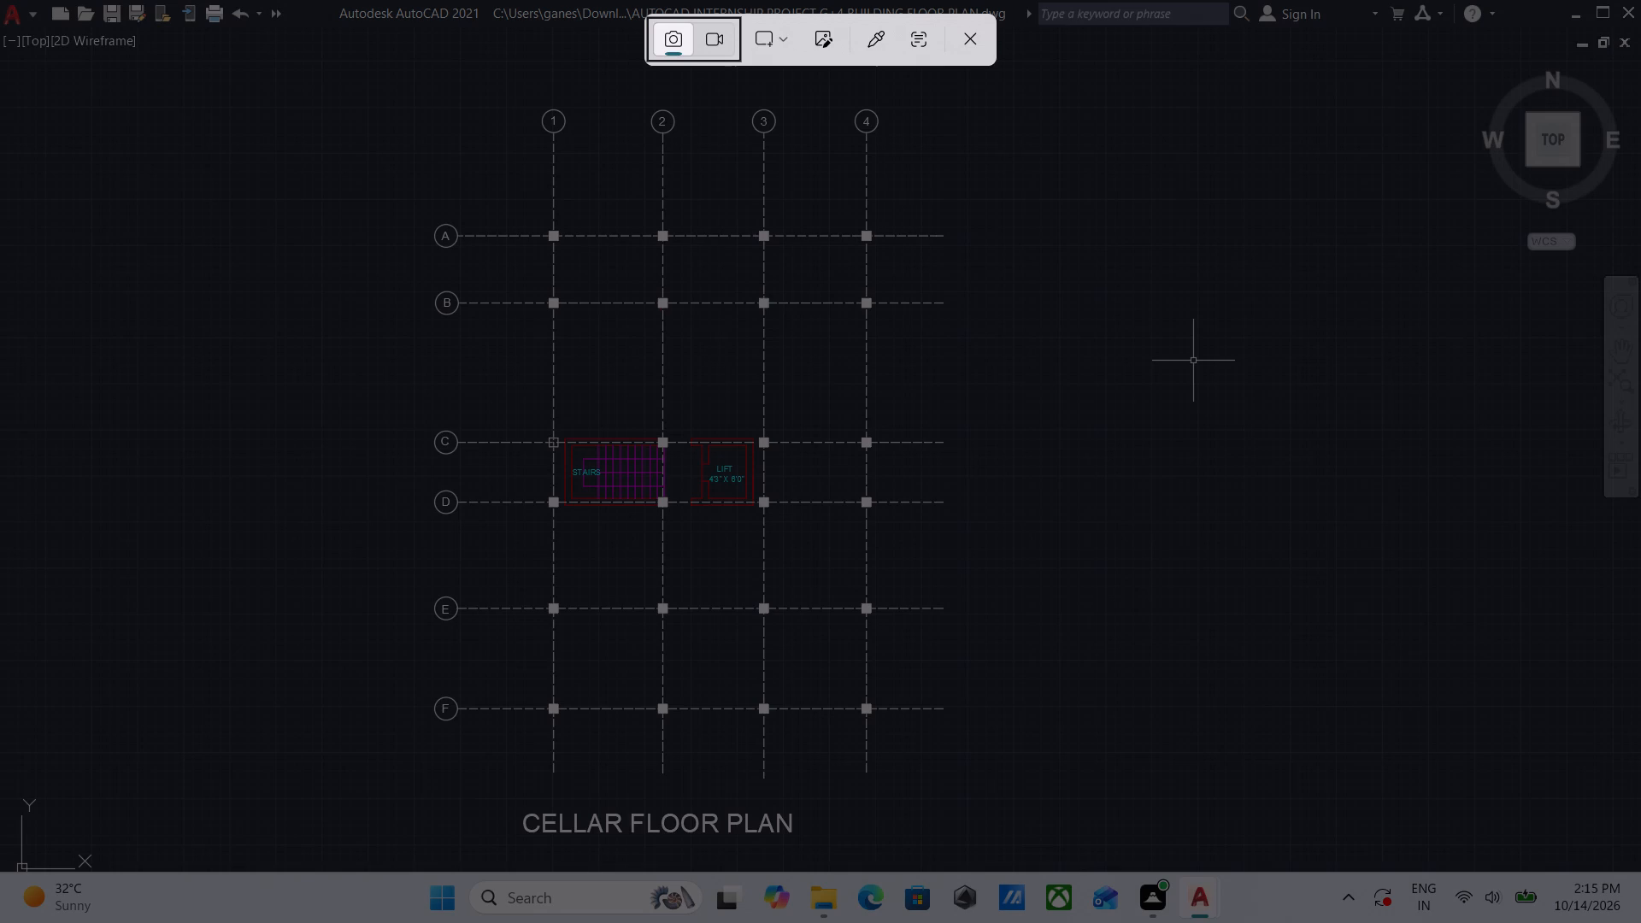
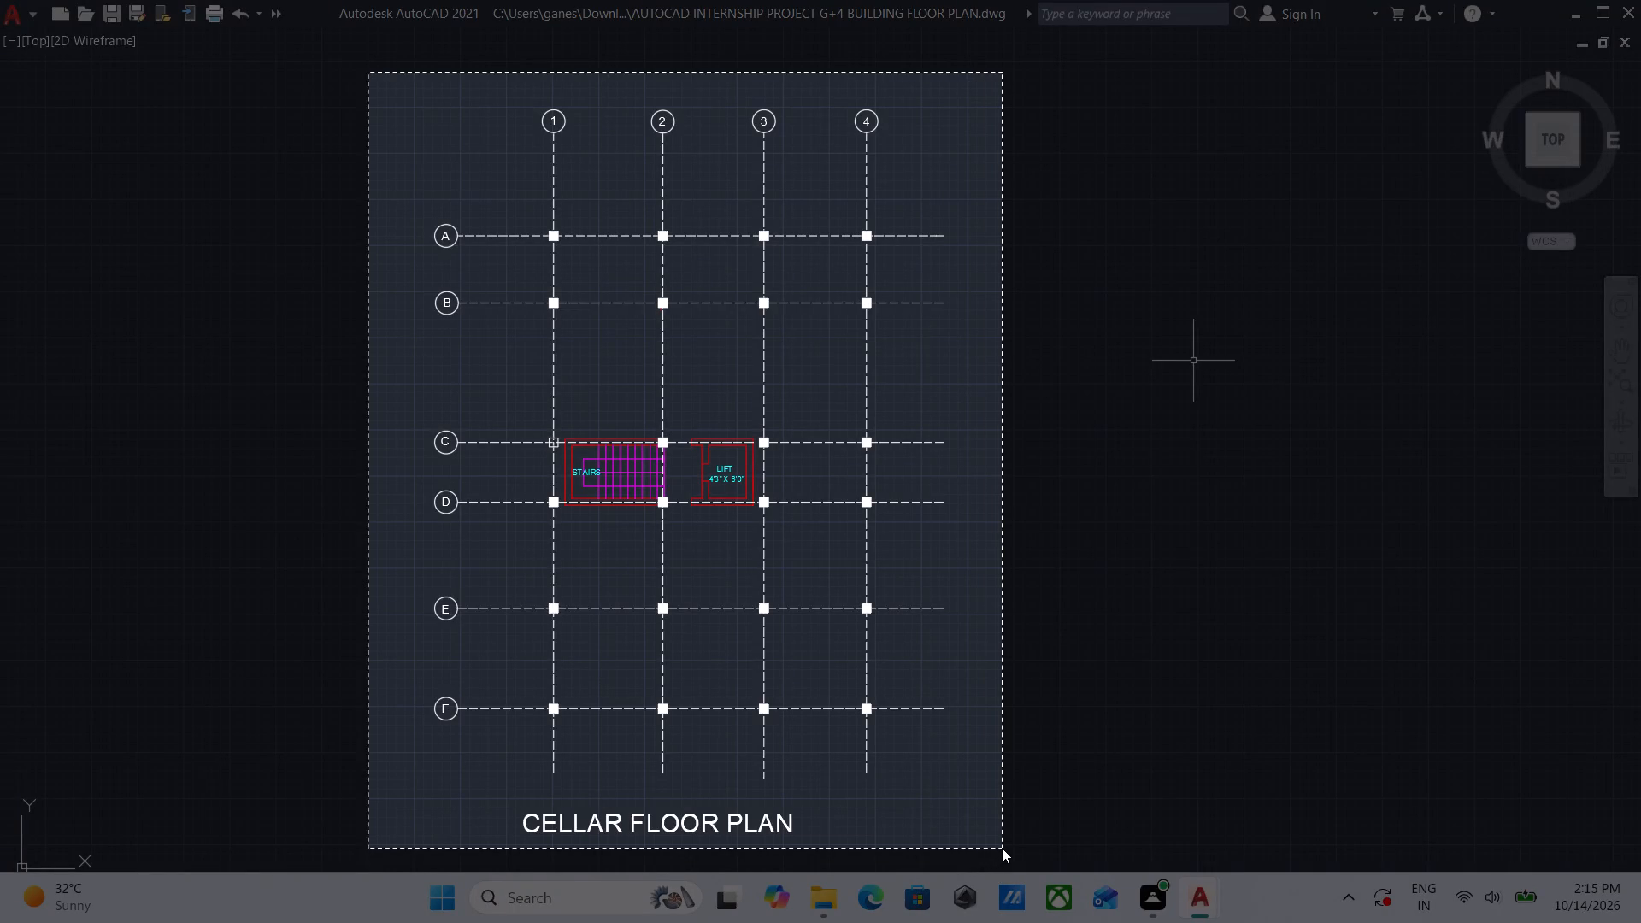
Look over the cellar, ground and typical floor plans, focusing on the ground floor layout.
{"action": "scroll", "coordinate": [1020, 656], "scroll_direction": "down", "scroll_amount": 1}
{"action": "middle_click_drag", "start_coordinate": [1020, 656], "coordinate": [938, 473]}
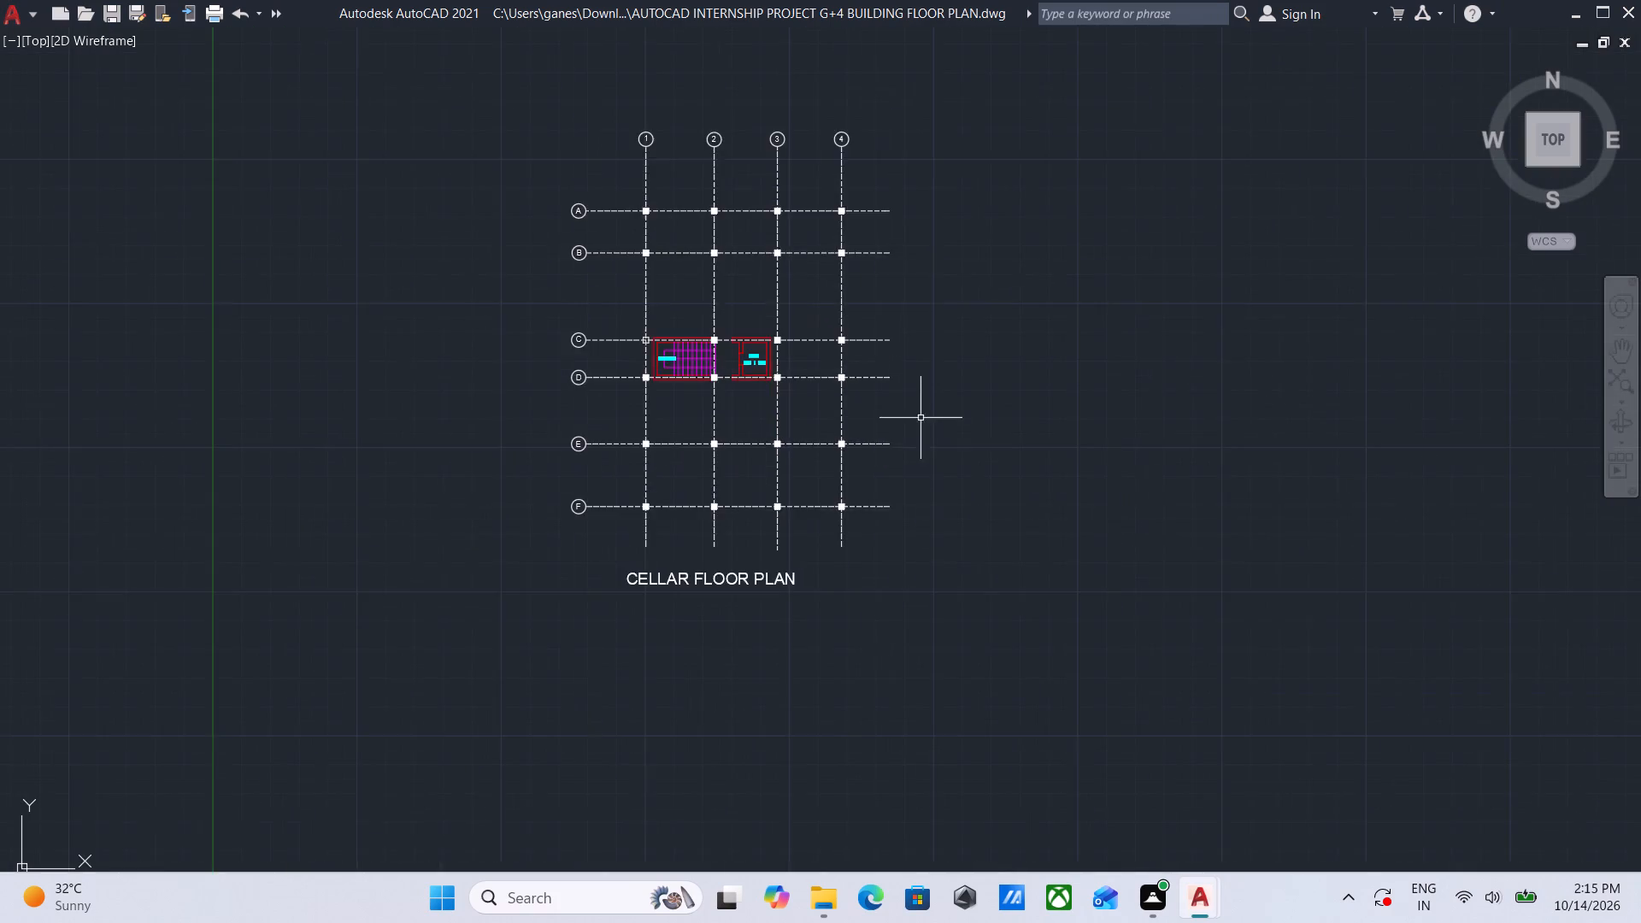
{"action": "scroll", "coordinate": [945, 512], "scroll_direction": "down", "scroll_amount": 2}
{"action": "middle_click_drag", "start_coordinate": [949, 539], "coordinate": [872, 356]}
{"action": "middle_click_drag", "start_coordinate": [913, 606], "coordinate": [996, 467]}
{"action": "scroll", "coordinate": [855, 594], "scroll_direction": "up", "scroll_amount": 2}
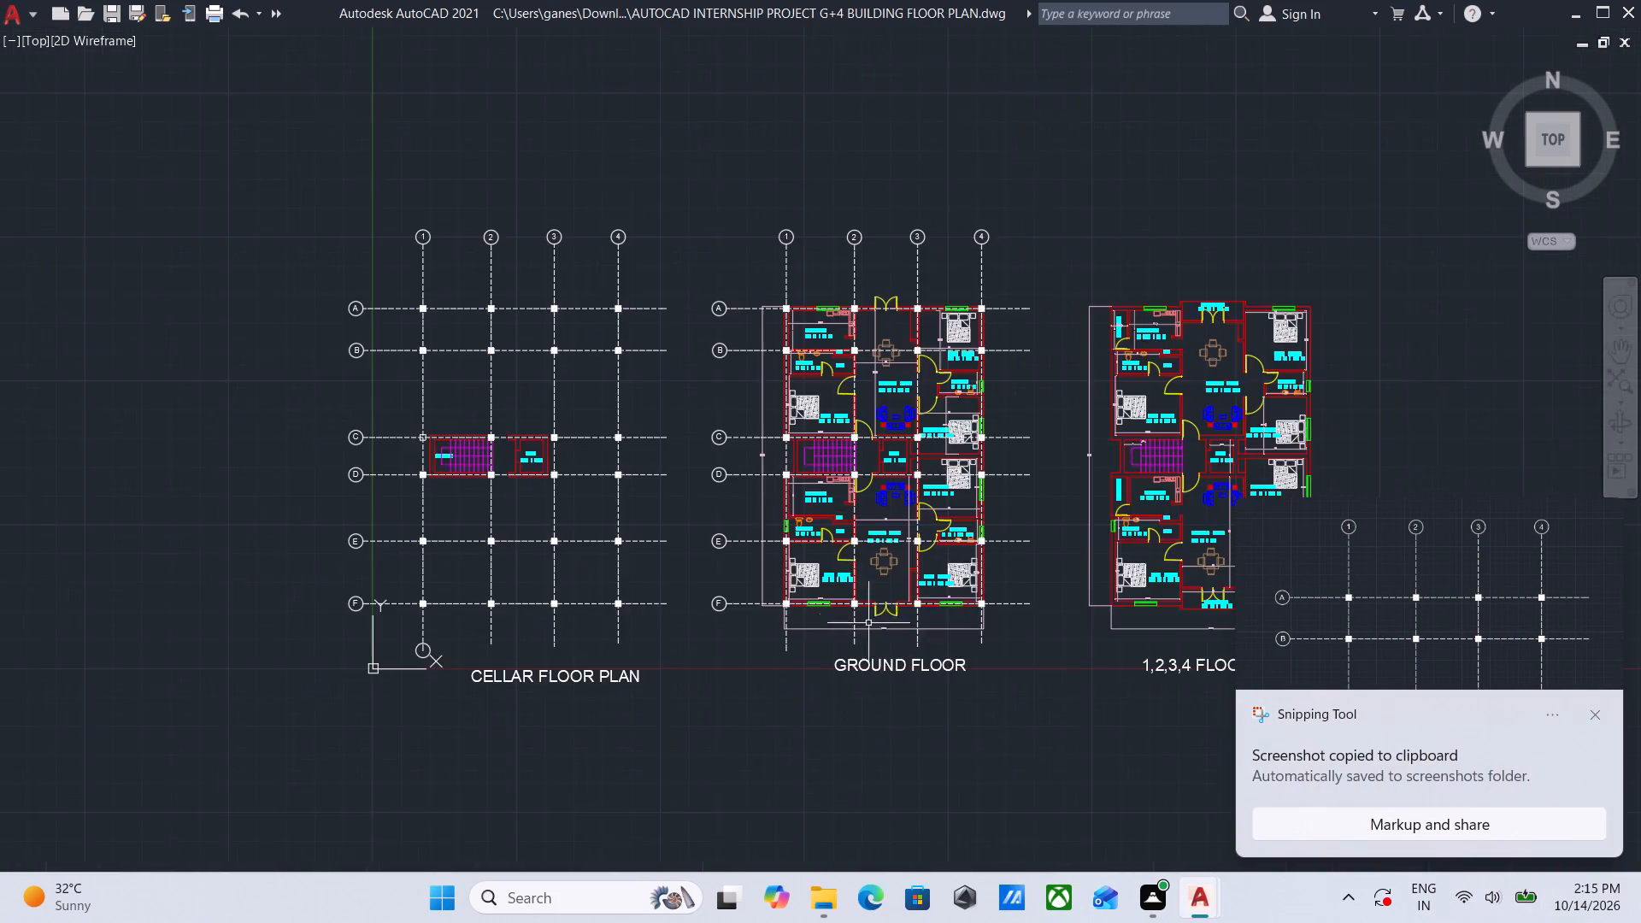
{"action": "scroll", "coordinate": [958, 728], "scroll_direction": "up", "scroll_amount": 2}
{"action": "left_click", "coordinate": [974, 719]}
{"action": "left_click", "coordinate": [796, 338]}
{"action": "scroll", "coordinate": [799, 367], "scroll_direction": "down", "scroll_amount": 1}
{"action": "middle_click_drag", "start_coordinate": [796, 375], "coordinate": [671, 513]}
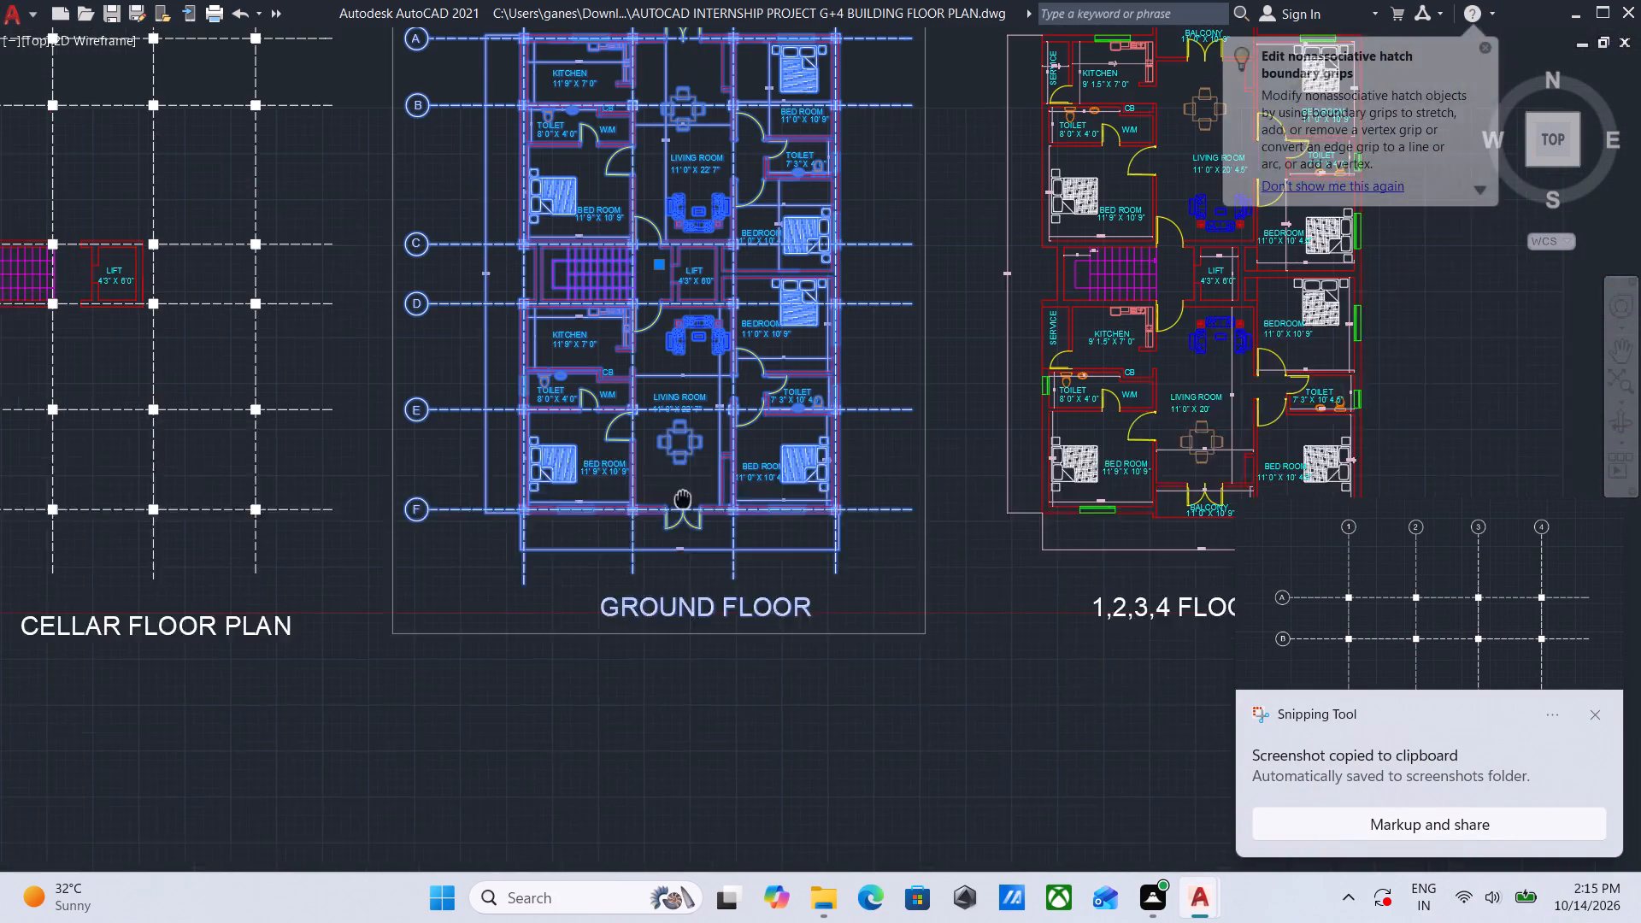
{"action": "middle_click_drag", "start_coordinate": [671, 513], "coordinate": [665, 520]}
{"action": "middle_click_drag", "start_coordinate": [662, 542], "coordinate": [644, 610]}
{"action": "scroll", "coordinate": [644, 610], "scroll_direction": "up", "scroll_amount": 1}
{"action": "middle_click_drag", "start_coordinate": [643, 577], "coordinate": [662, 750]}
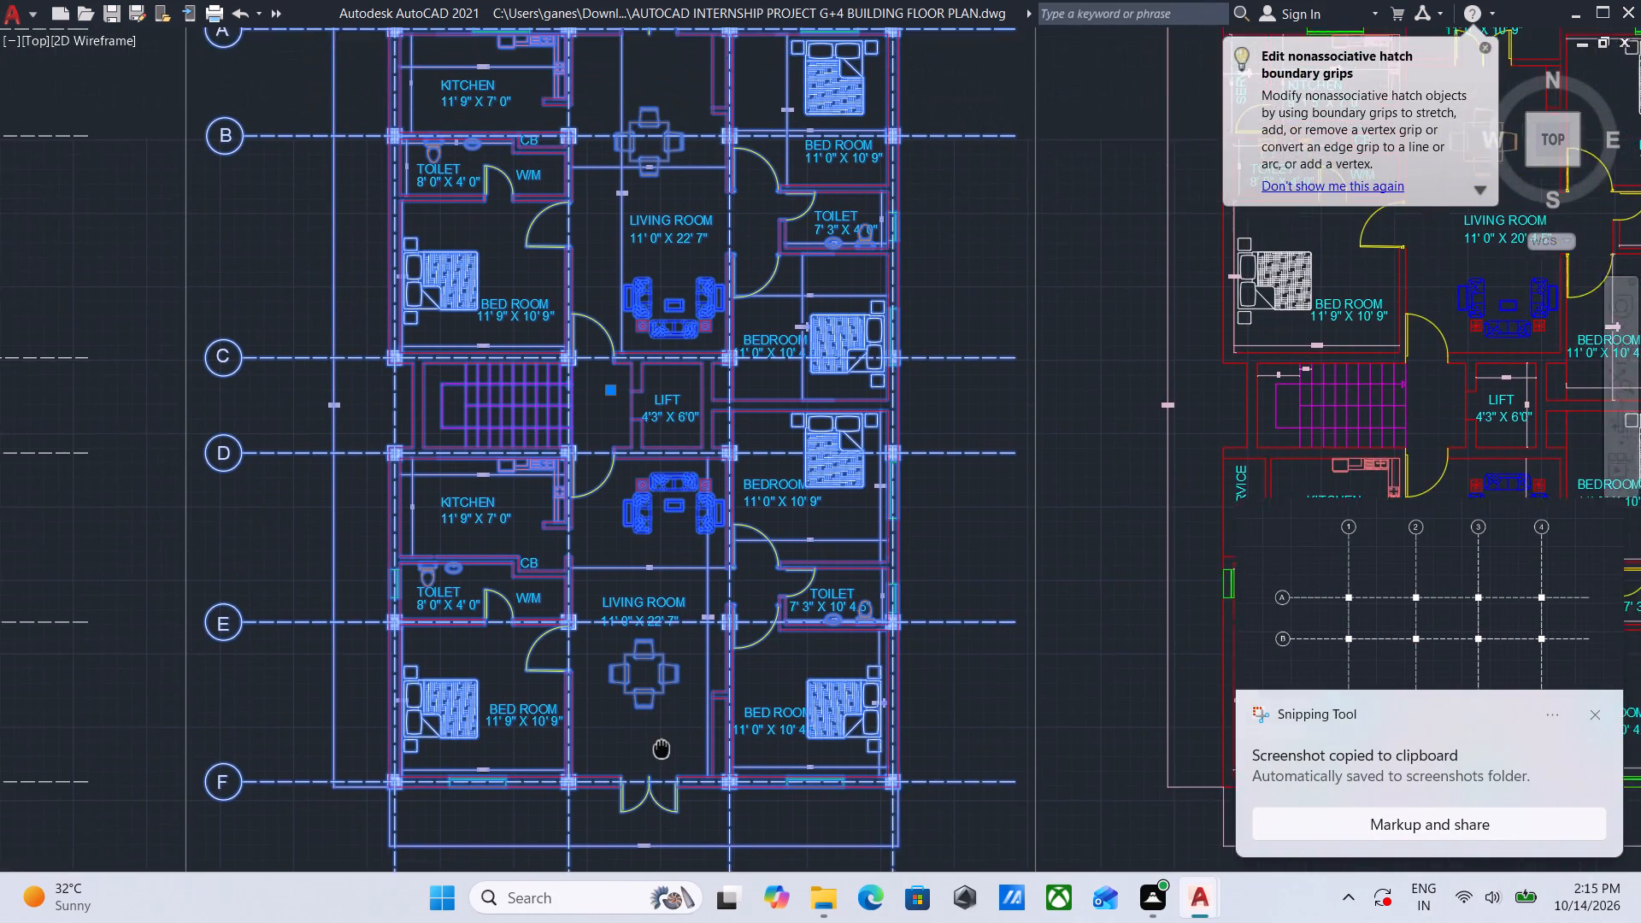
{"action": "middle_click_drag", "start_coordinate": [662, 750], "coordinate": [690, 797]}
{"action": "middle_click_drag", "start_coordinate": [791, 697], "coordinate": [817, 622]}
{"action": "scroll", "coordinate": [693, 586], "scroll_direction": "up", "scroll_amount": 1}
{"action": "scroll", "coordinate": [693, 586], "scroll_direction": "down", "scroll_amount": 2}
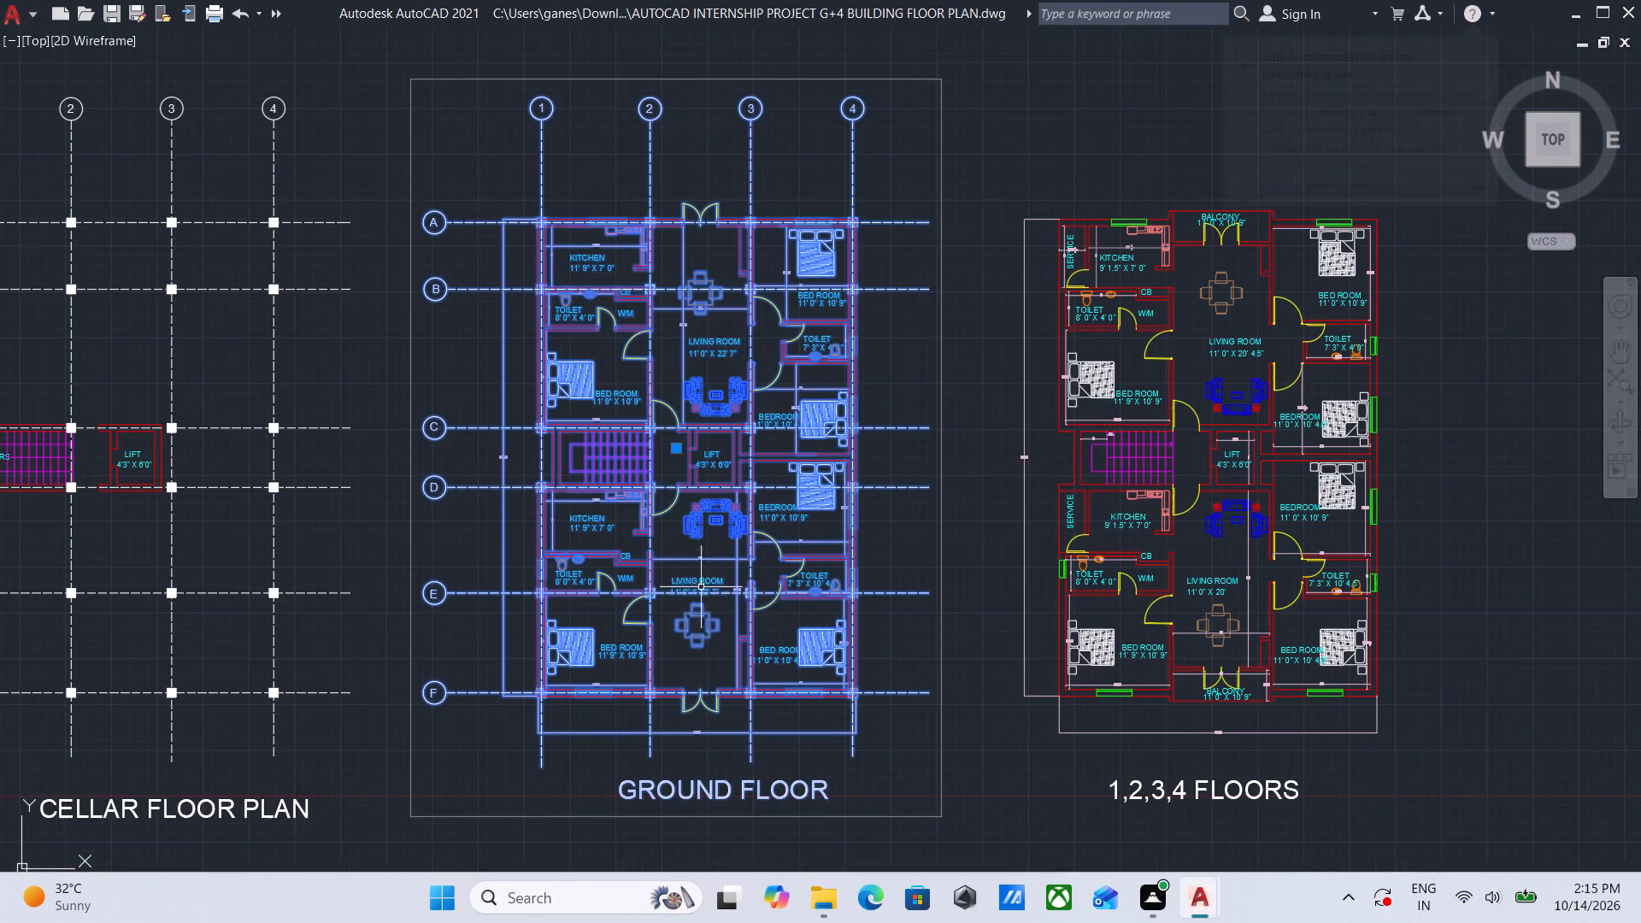
{"action": "middle_click_drag", "start_coordinate": [762, 604], "coordinate": [781, 570]}
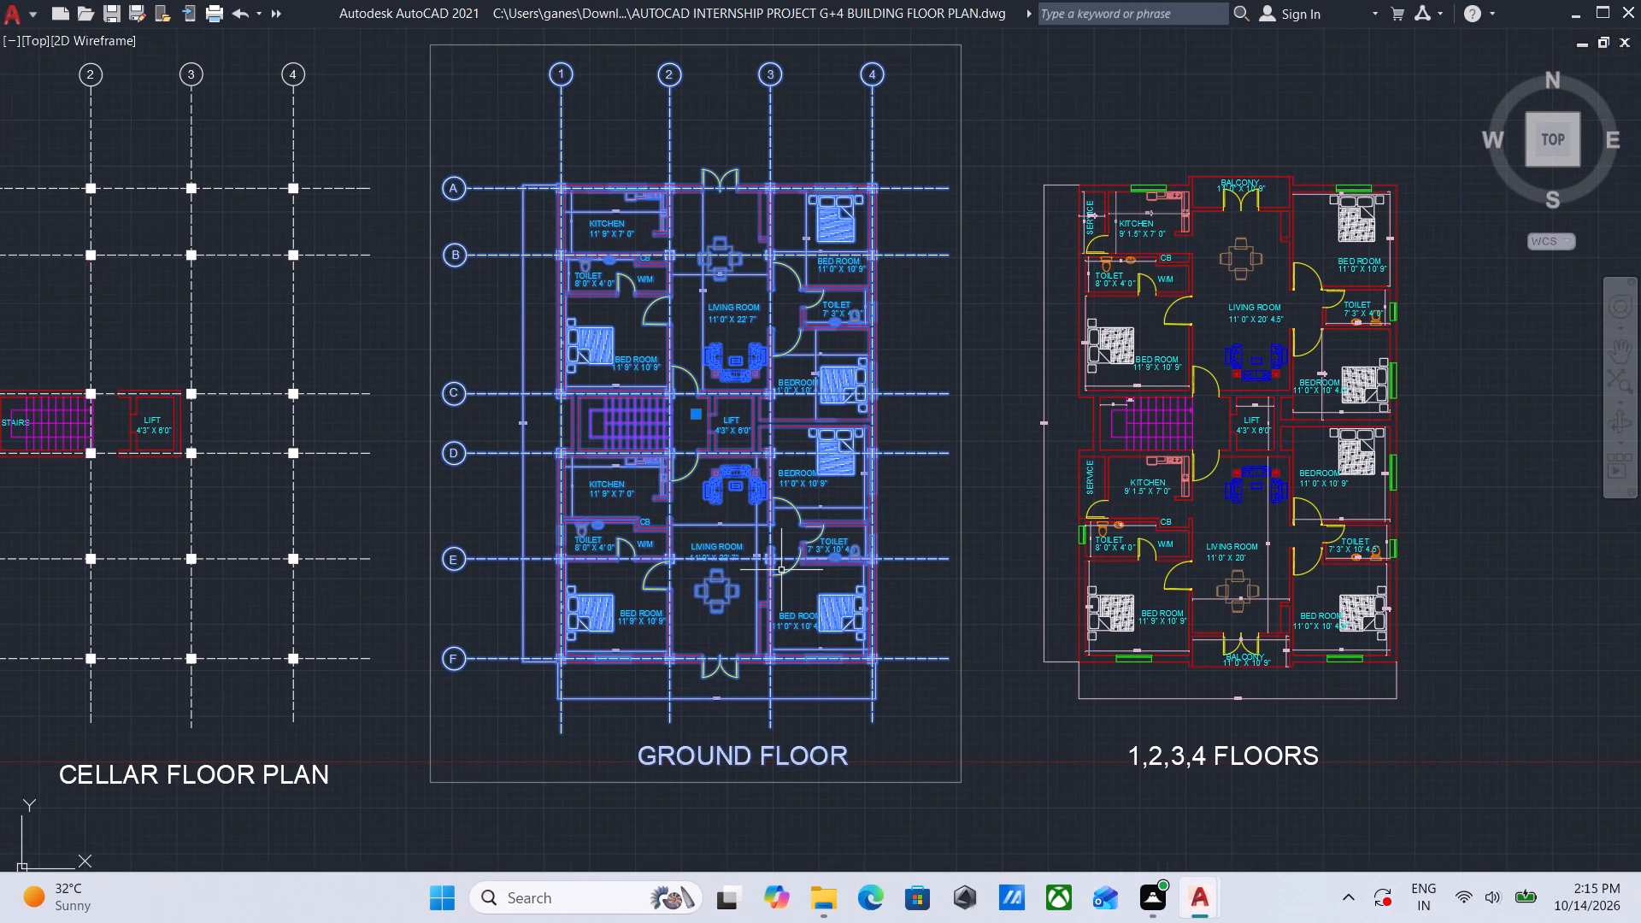
{"action": "key", "text": "Escape"}
Copy the whole ground floor plan from its lower-left corner to the empty area up and to the right, about 287 feet away at 46°.
{"action": "scroll", "coordinate": [825, 720], "scroll_direction": "up", "scroll_amount": 2}
{"action": "left_click", "coordinate": [828, 706]}
{"action": "left_click", "coordinate": [732, 550]}
{"action": "middle_click_drag", "start_coordinate": [723, 573], "coordinate": [807, 575]}
{"action": "scroll", "coordinate": [807, 575], "scroll_direction": "down", "scroll_amount": 2}
{"action": "middle_click_drag", "start_coordinate": [807, 575], "coordinate": [806, 667]}
{"action": "type", "text": "CO"}
{"action": "key", "text": "Return"}
{"action": "scroll", "coordinate": [667, 726], "scroll_direction": "up", "scroll_amount": 2}
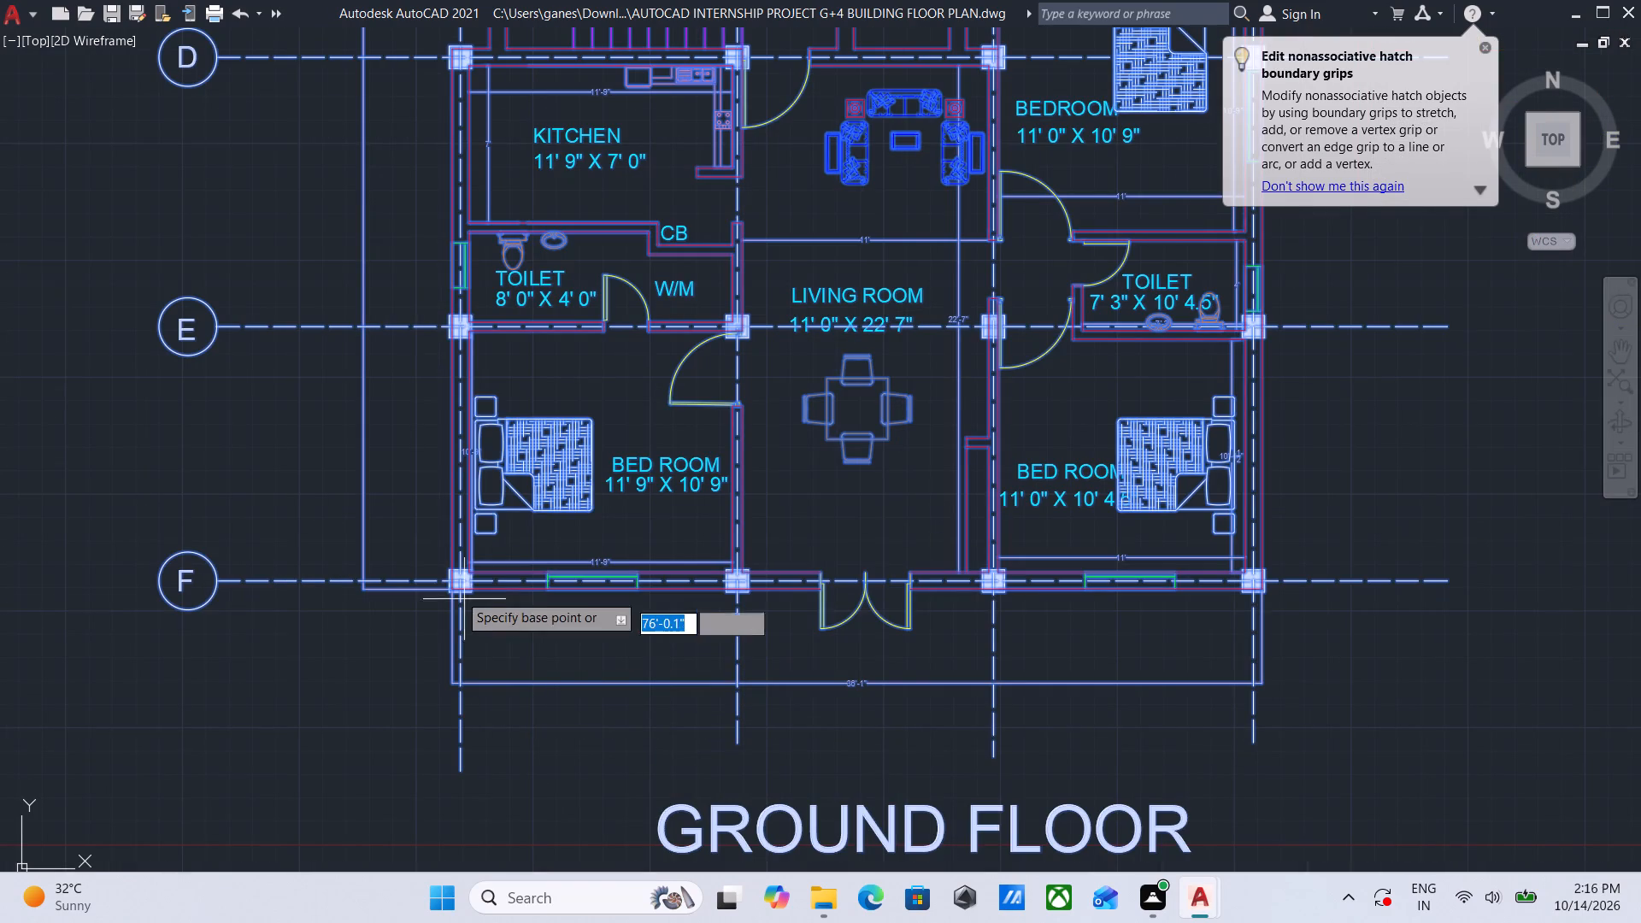
{"action": "left_click", "coordinate": [449, 600]}
{"action": "scroll", "coordinate": [669, 403], "scroll_direction": "down", "scroll_amount": 1}
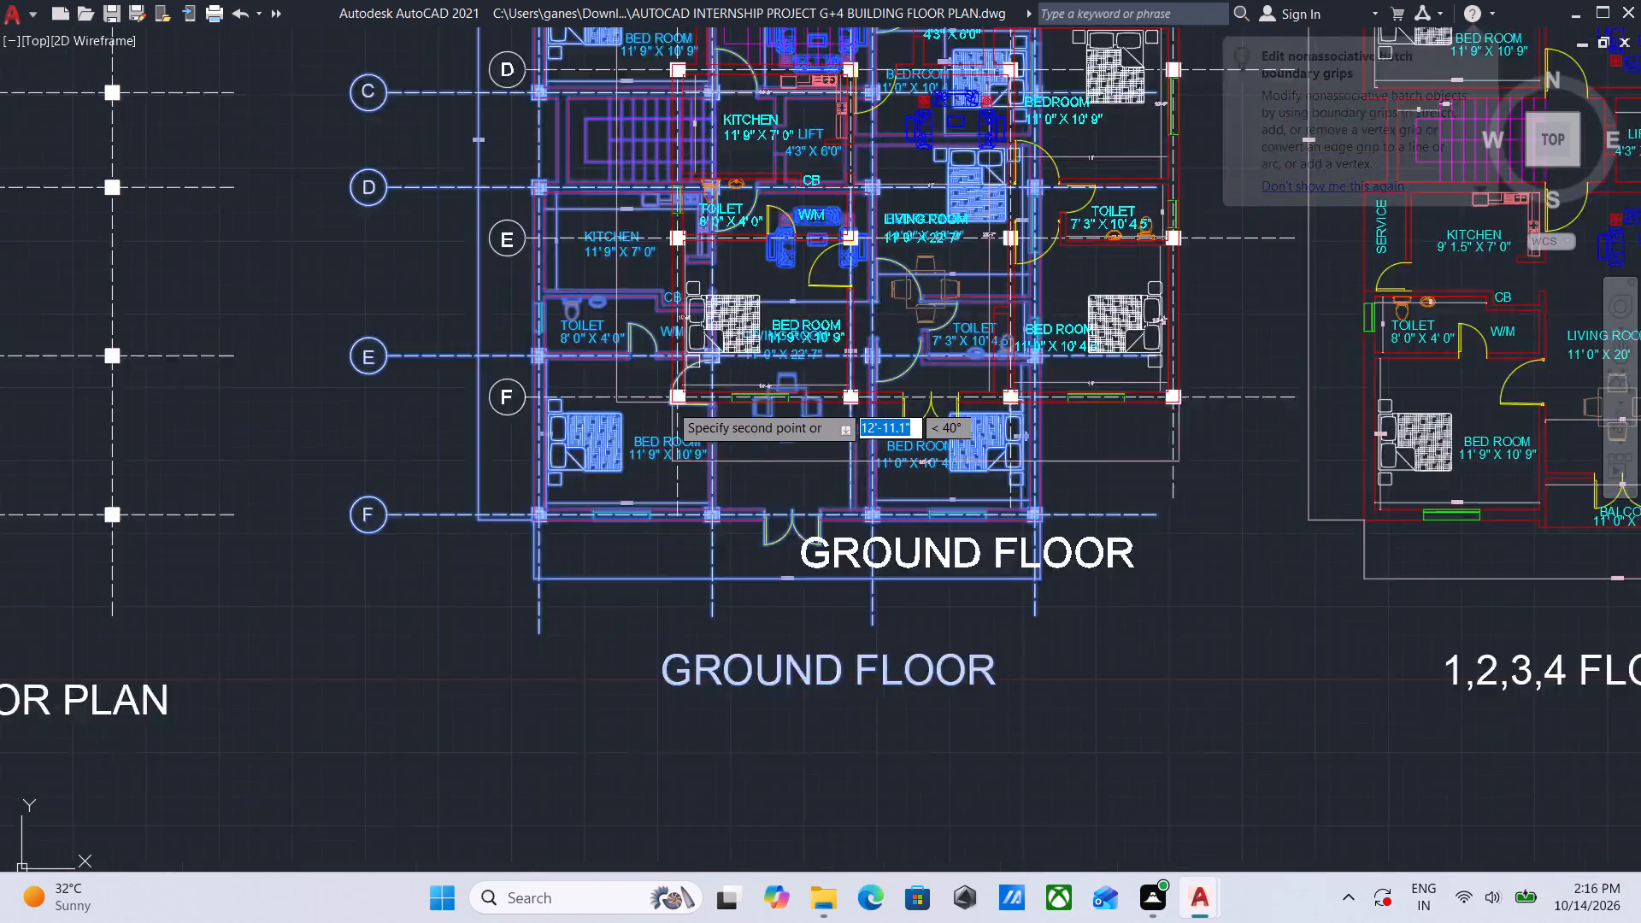
{"action": "scroll", "coordinate": [669, 403], "scroll_direction": "down", "scroll_amount": 1}
{"action": "middle_click_drag", "start_coordinate": [643, 418], "coordinate": [354, 578]}
{"action": "scroll", "coordinate": [656, 405], "scroll_direction": "down", "scroll_amount": 2}
{"action": "middle_click_drag", "start_coordinate": [630, 427], "coordinate": [250, 774]}
{"action": "middle_click_drag", "start_coordinate": [529, 444], "coordinate": [386, 844]}
{"action": "scroll", "coordinate": [677, 515], "scroll_direction": "up", "scroll_amount": 2}
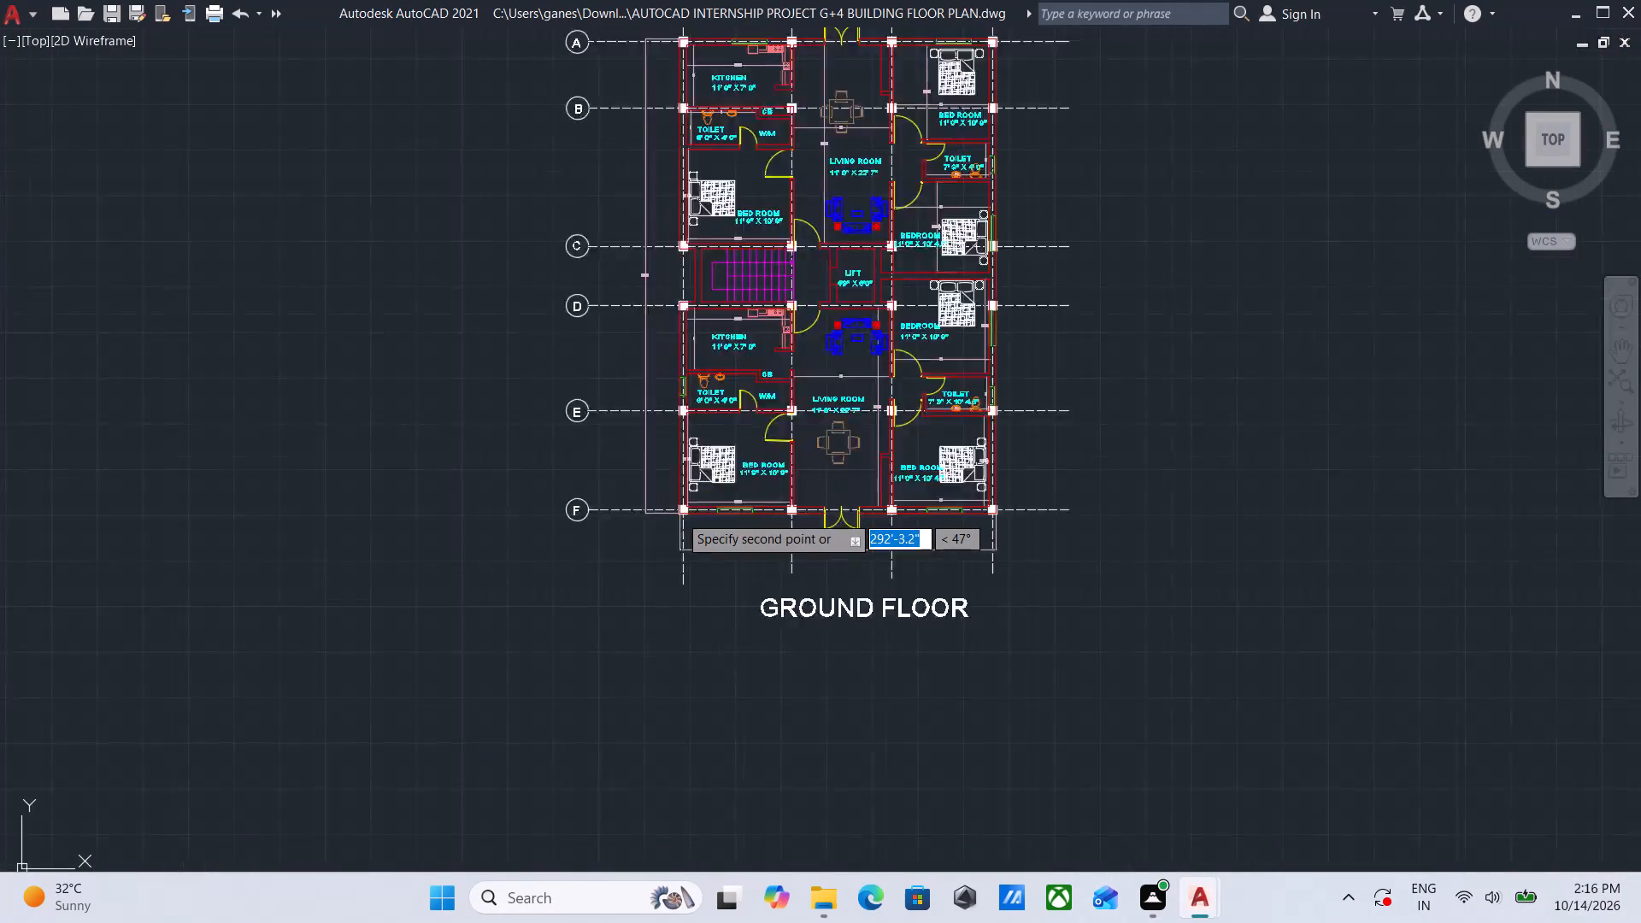
{"action": "scroll", "coordinate": [679, 514], "scroll_direction": "up", "scroll_amount": 1}
{"action": "scroll", "coordinate": [679, 514], "scroll_direction": "down", "scroll_amount": 1}
{"action": "middle_click_drag", "start_coordinate": [658, 556], "coordinate": [604, 661]}
{"action": "scroll", "coordinate": [637, 658], "scroll_direction": "up", "scroll_amount": 1}
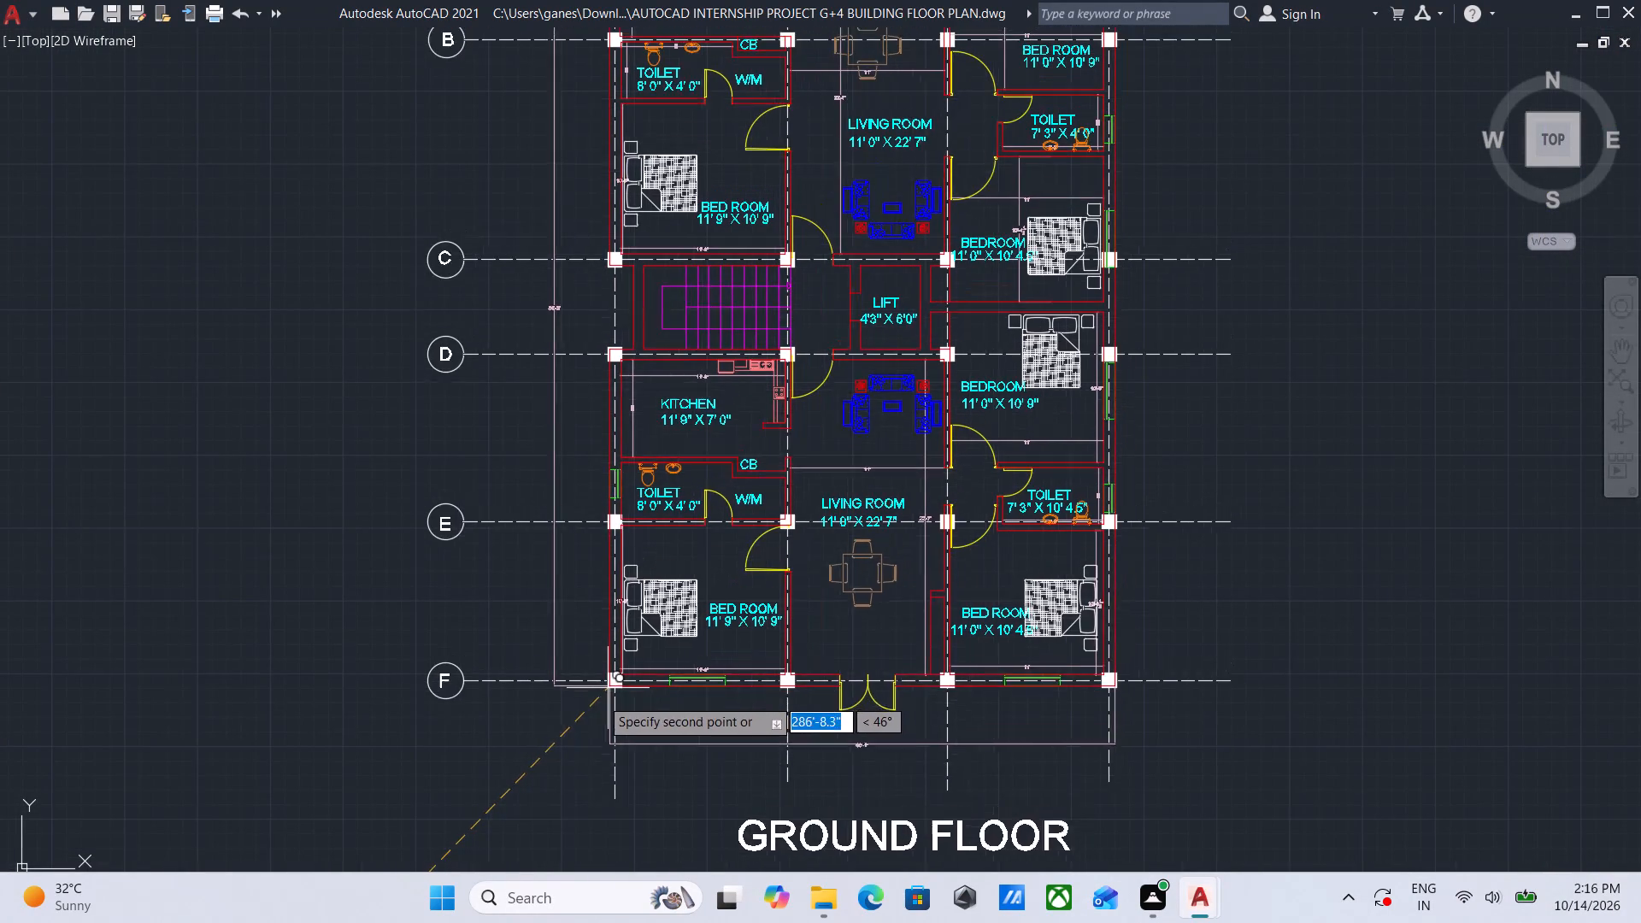
{"action": "scroll", "coordinate": [577, 728], "scroll_direction": "down", "scroll_amount": 1}
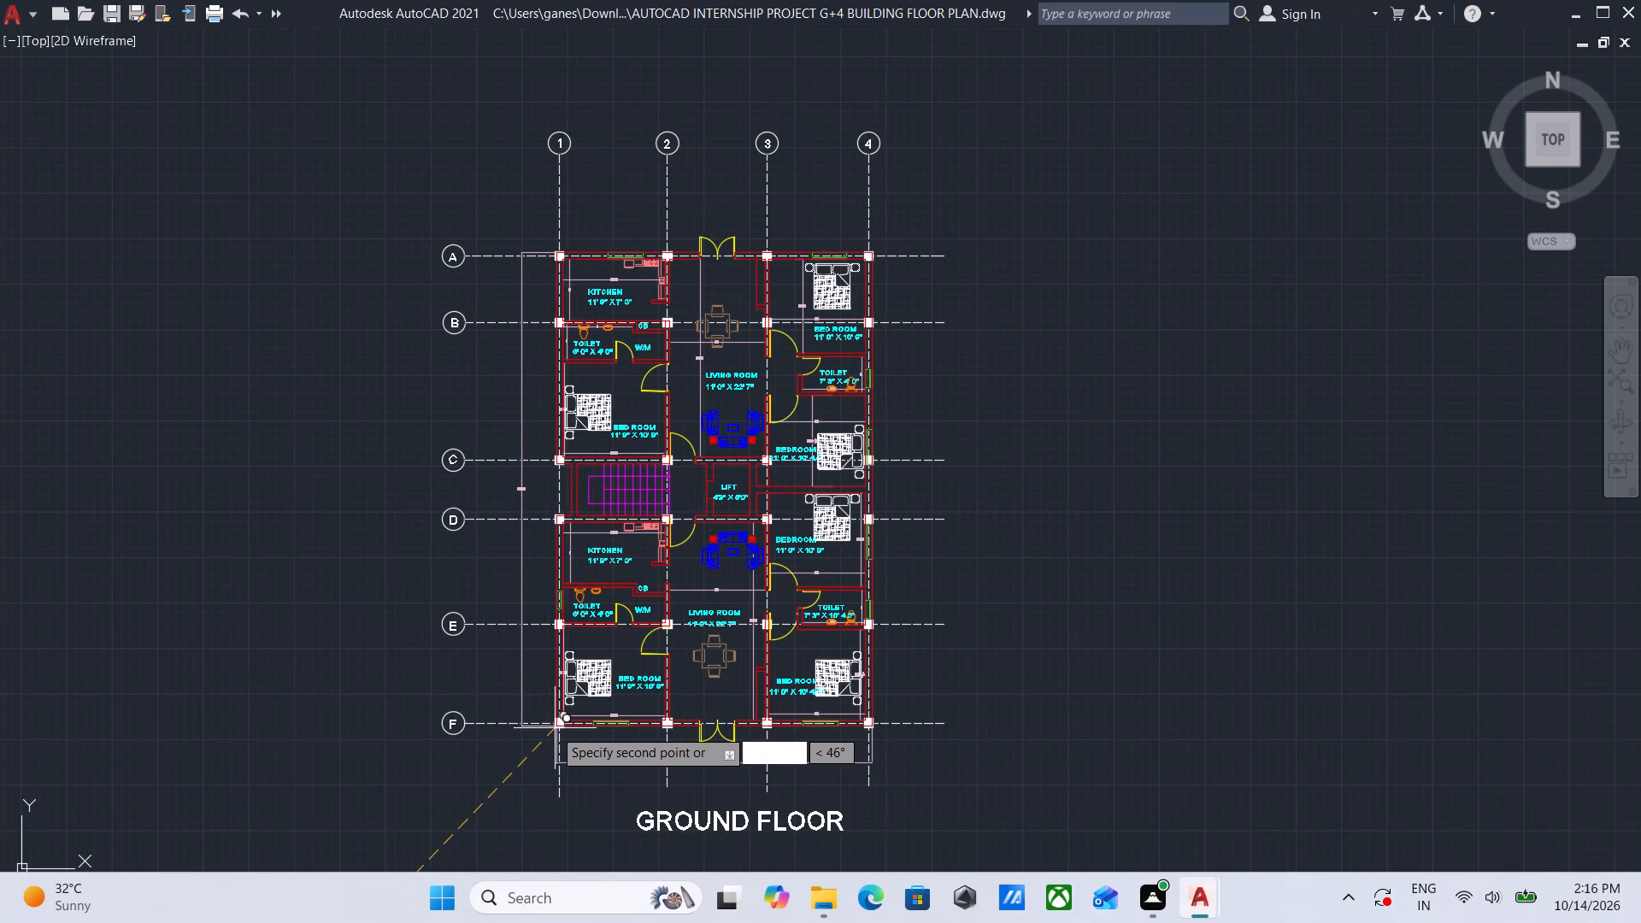
{"action": "left_click", "coordinate": [552, 728]}
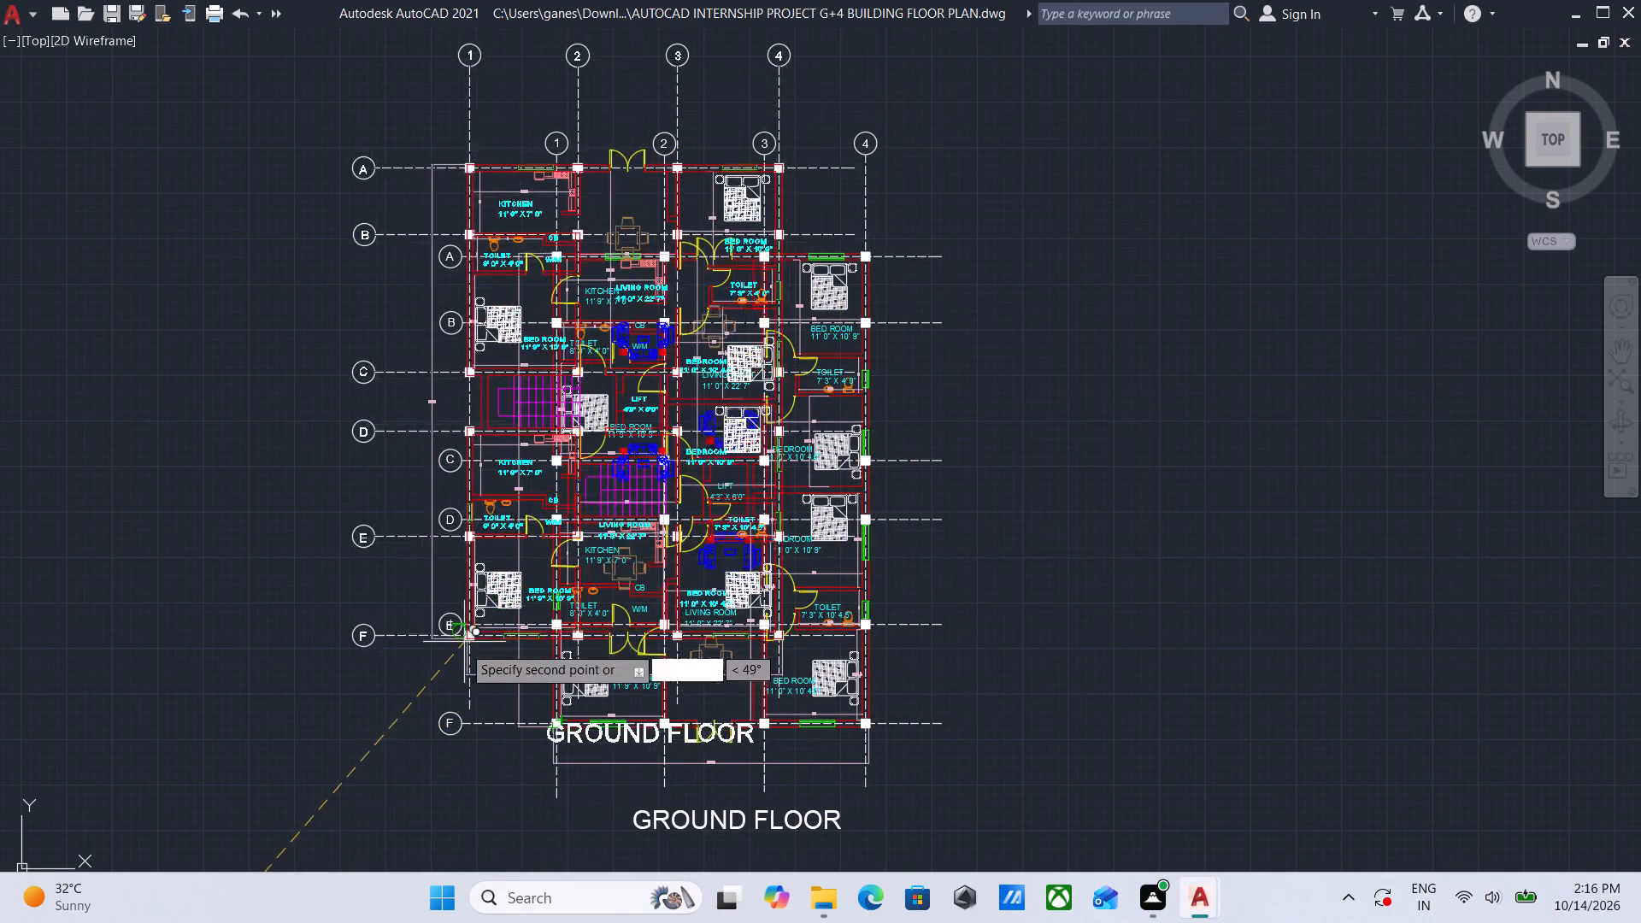
{"action": "key", "text": "Escape"}
Check the copied ground floor plan and its placement relative to the cellar floor plan.
{"action": "scroll", "coordinate": [782, 656], "scroll_direction": "up", "scroll_amount": 1}
{"action": "scroll", "coordinate": [782, 656], "scroll_direction": "down", "scroll_amount": 1}
{"action": "middle_click_drag", "start_coordinate": [785, 629], "coordinate": [785, 617]}
{"action": "scroll", "coordinate": [785, 617], "scroll_direction": "up", "scroll_amount": 1}
{"action": "scroll", "coordinate": [791, 609], "scroll_direction": "down", "scroll_amount": 1}
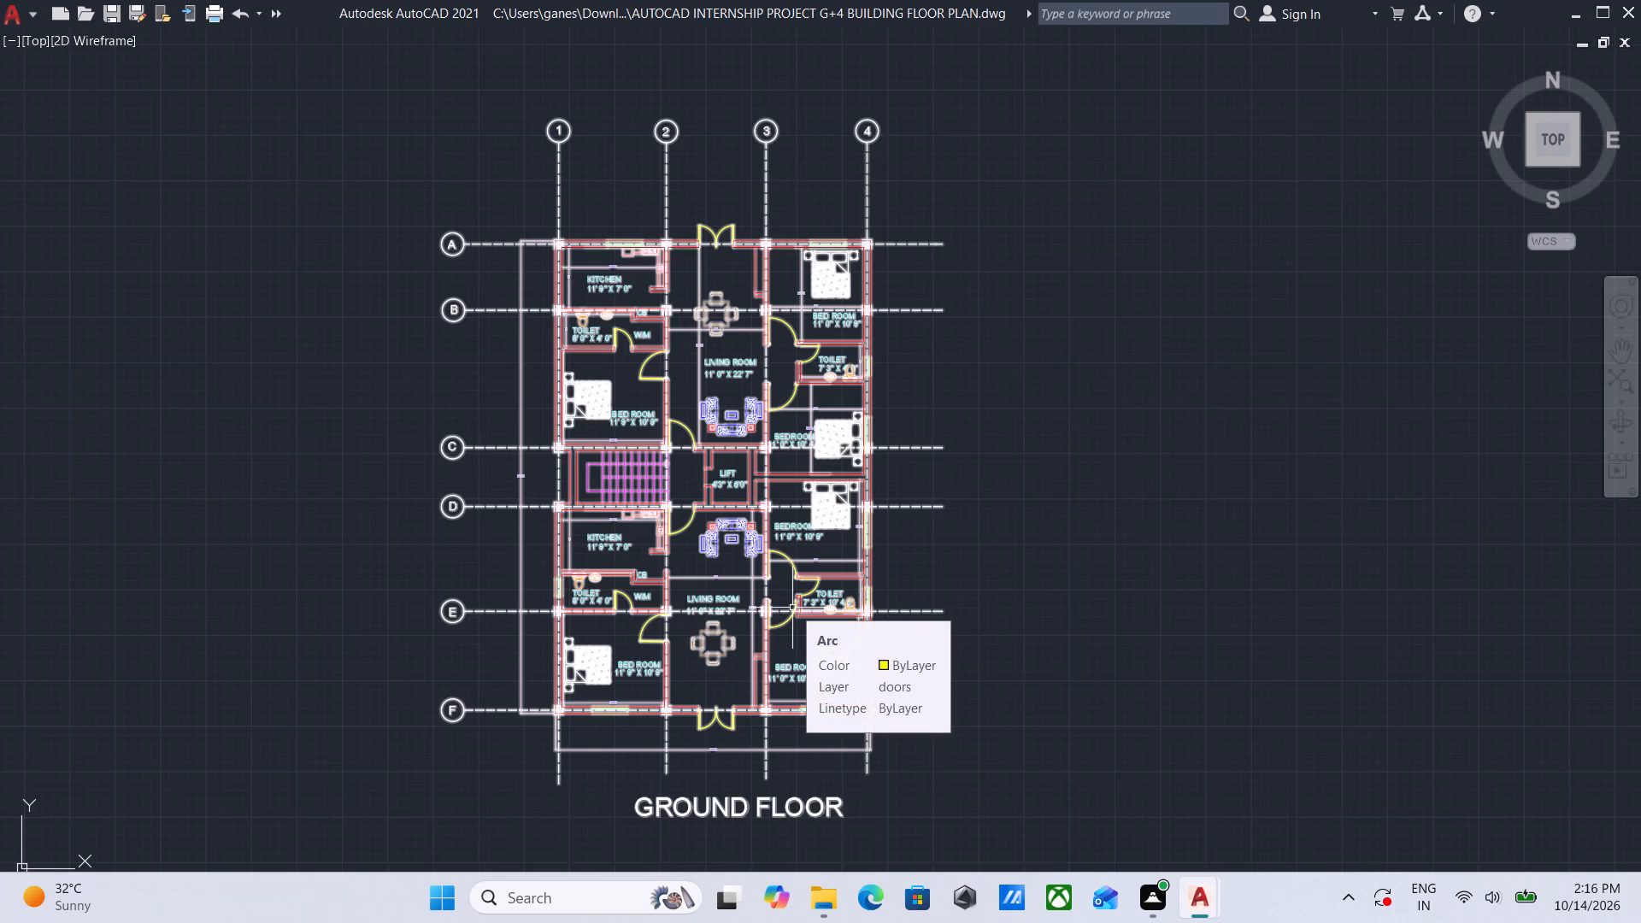
{"action": "scroll", "coordinate": [759, 703], "scroll_direction": "up", "scroll_amount": 1}
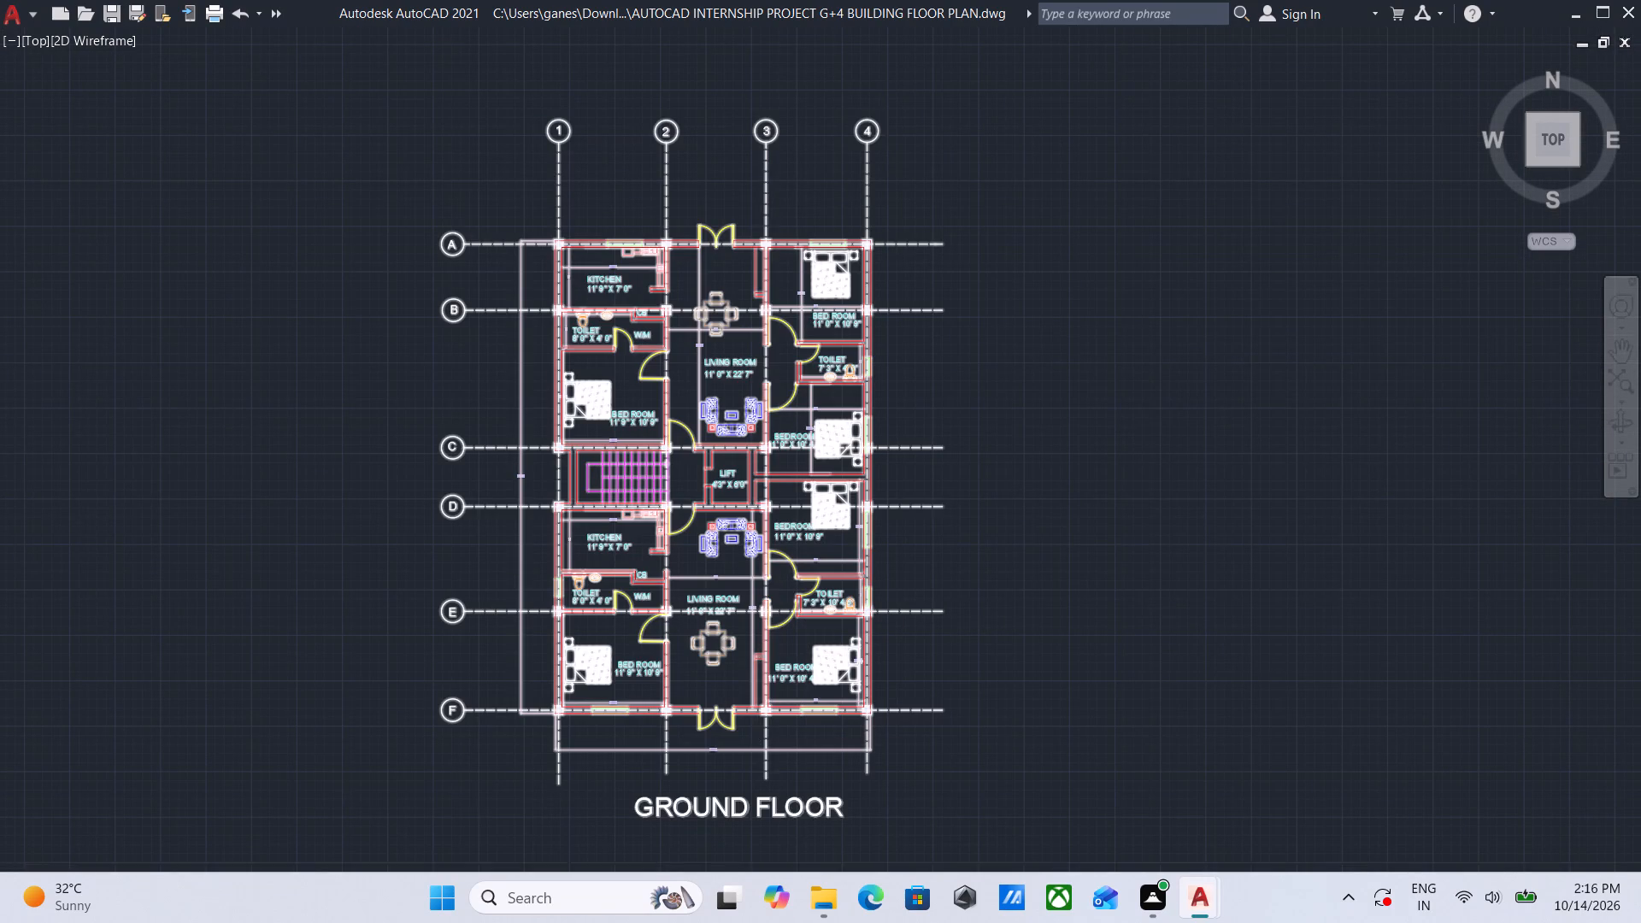
{"action": "scroll", "coordinate": [759, 703], "scroll_direction": "down", "scroll_amount": 2}
{"action": "middle_click_drag", "start_coordinate": [537, 738], "coordinate": [708, 626]}
{"action": "scroll", "coordinate": [579, 611], "scroll_direction": "down", "scroll_amount": 1}
{"action": "middle_click_drag", "start_coordinate": [710, 609], "coordinate": [909, 579]}
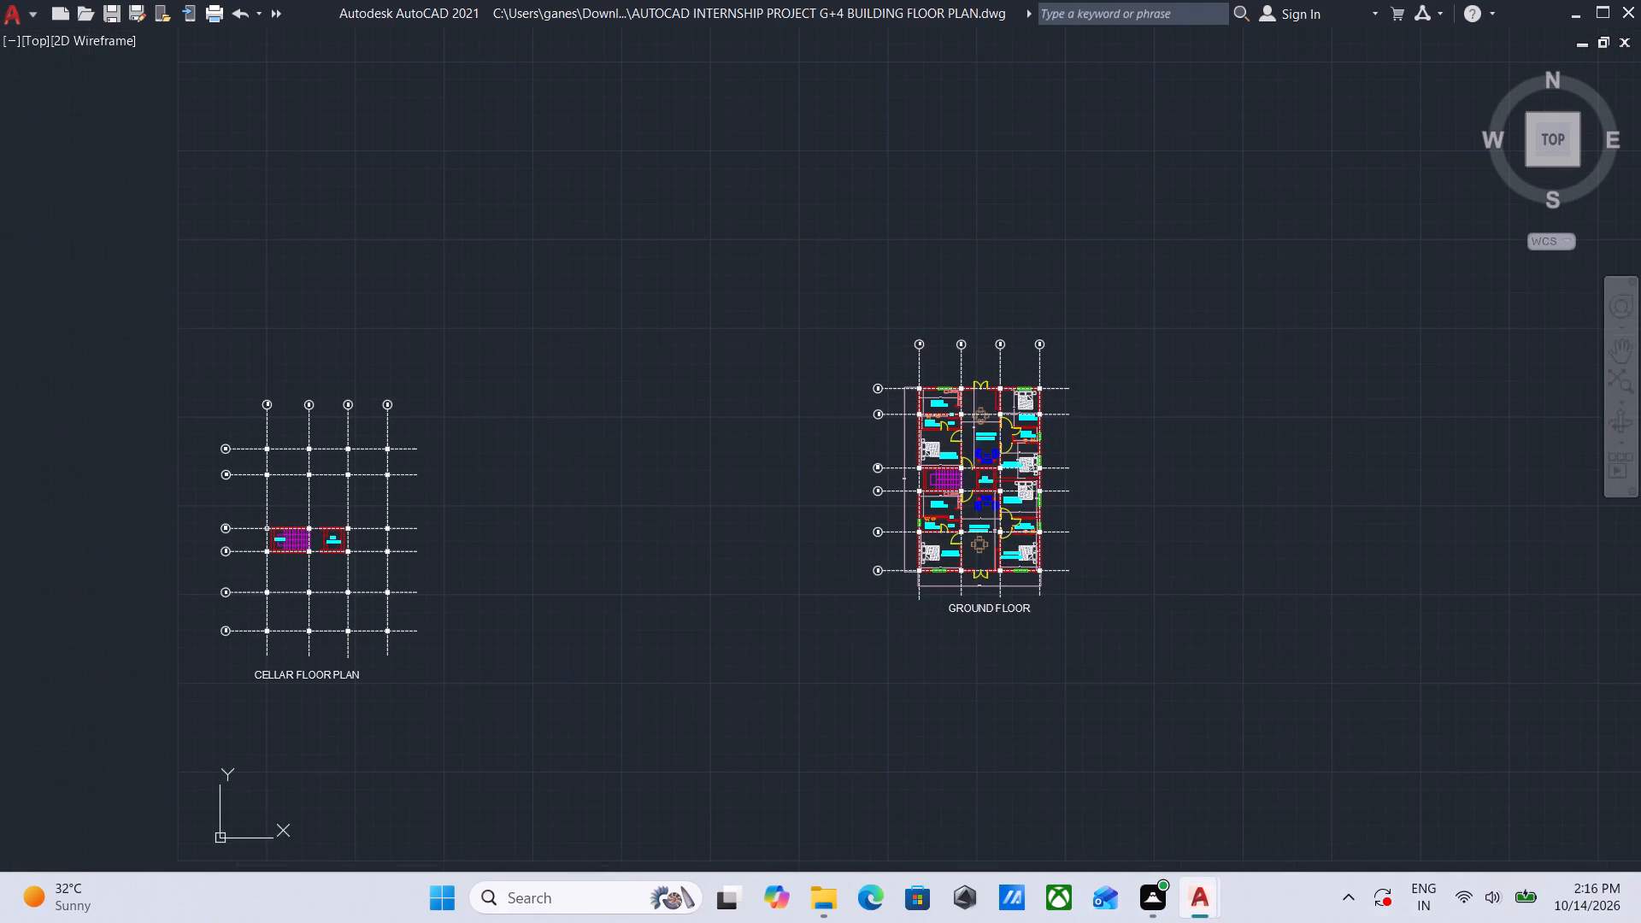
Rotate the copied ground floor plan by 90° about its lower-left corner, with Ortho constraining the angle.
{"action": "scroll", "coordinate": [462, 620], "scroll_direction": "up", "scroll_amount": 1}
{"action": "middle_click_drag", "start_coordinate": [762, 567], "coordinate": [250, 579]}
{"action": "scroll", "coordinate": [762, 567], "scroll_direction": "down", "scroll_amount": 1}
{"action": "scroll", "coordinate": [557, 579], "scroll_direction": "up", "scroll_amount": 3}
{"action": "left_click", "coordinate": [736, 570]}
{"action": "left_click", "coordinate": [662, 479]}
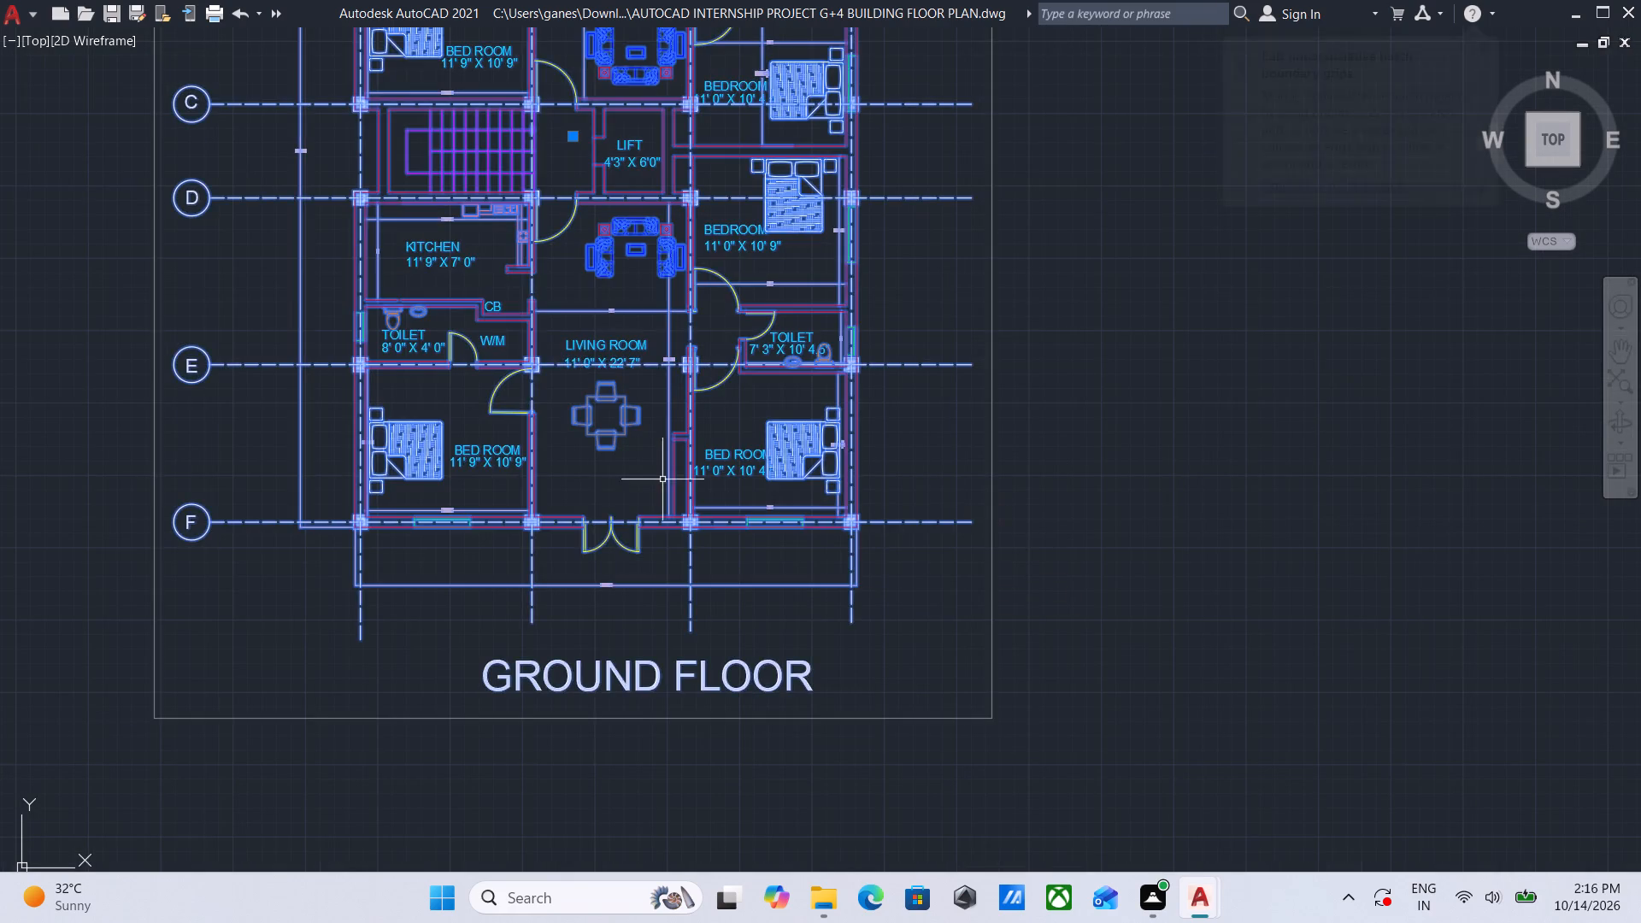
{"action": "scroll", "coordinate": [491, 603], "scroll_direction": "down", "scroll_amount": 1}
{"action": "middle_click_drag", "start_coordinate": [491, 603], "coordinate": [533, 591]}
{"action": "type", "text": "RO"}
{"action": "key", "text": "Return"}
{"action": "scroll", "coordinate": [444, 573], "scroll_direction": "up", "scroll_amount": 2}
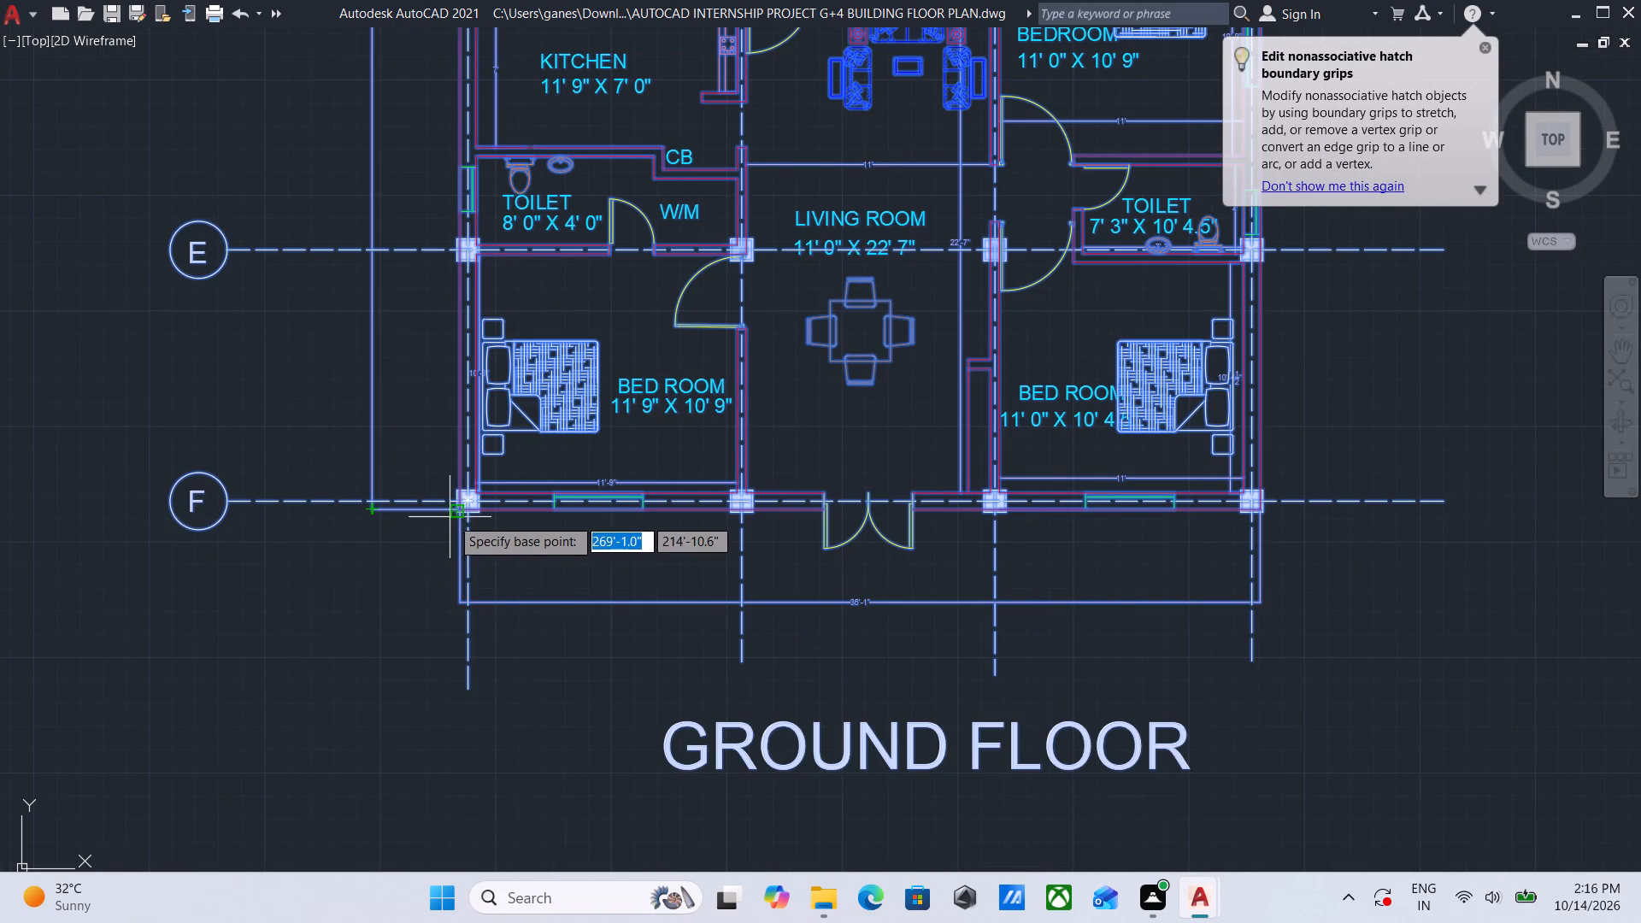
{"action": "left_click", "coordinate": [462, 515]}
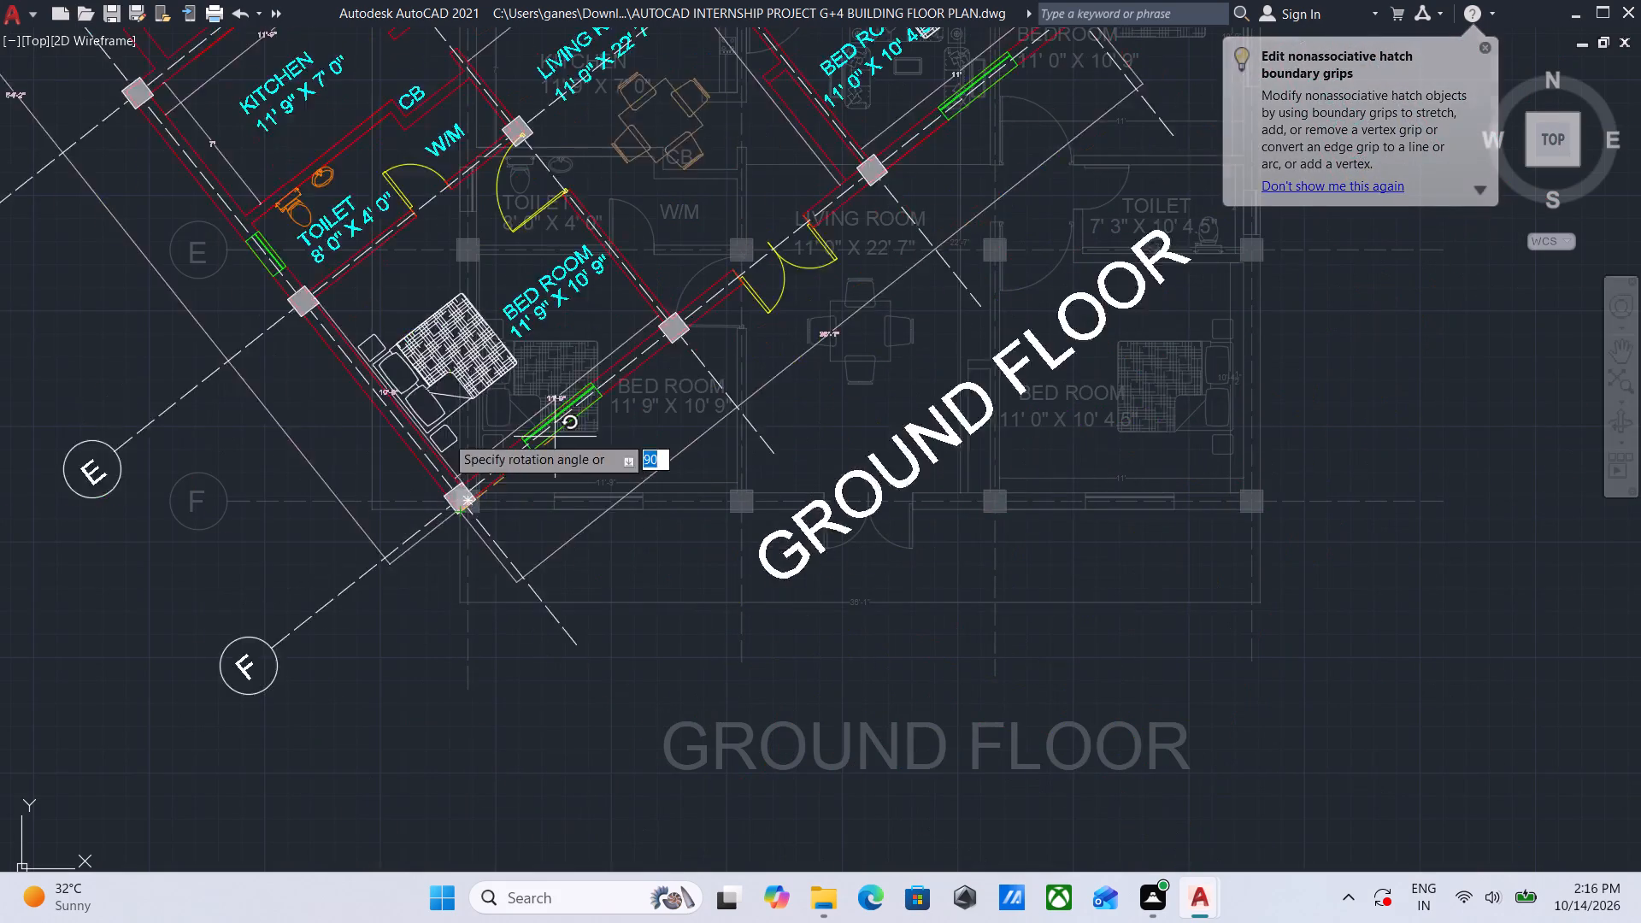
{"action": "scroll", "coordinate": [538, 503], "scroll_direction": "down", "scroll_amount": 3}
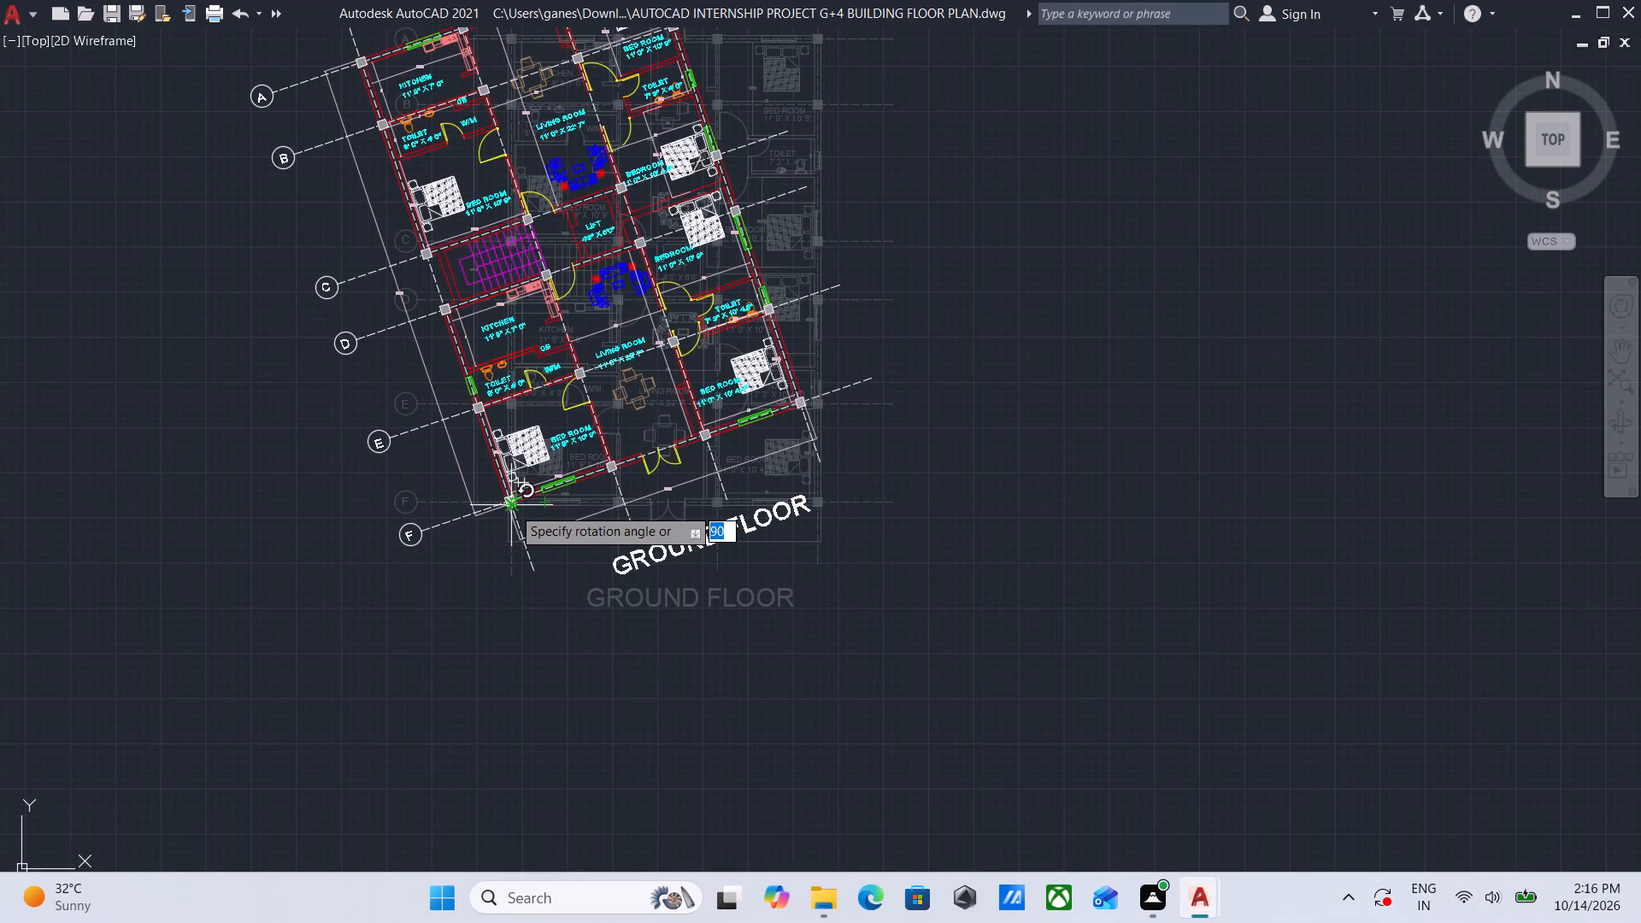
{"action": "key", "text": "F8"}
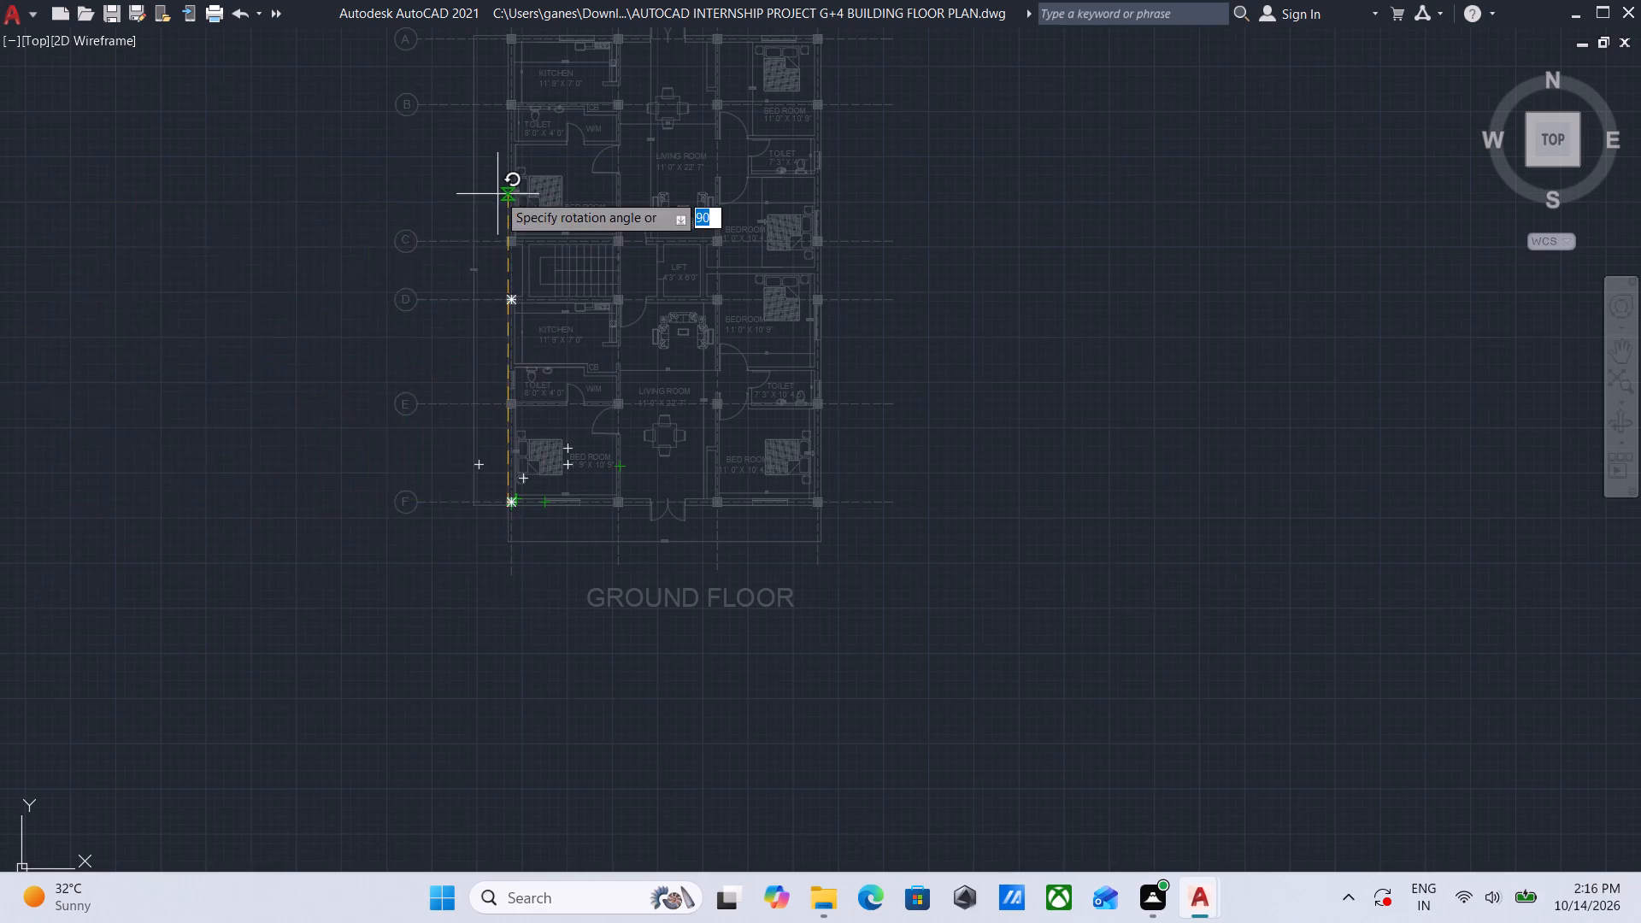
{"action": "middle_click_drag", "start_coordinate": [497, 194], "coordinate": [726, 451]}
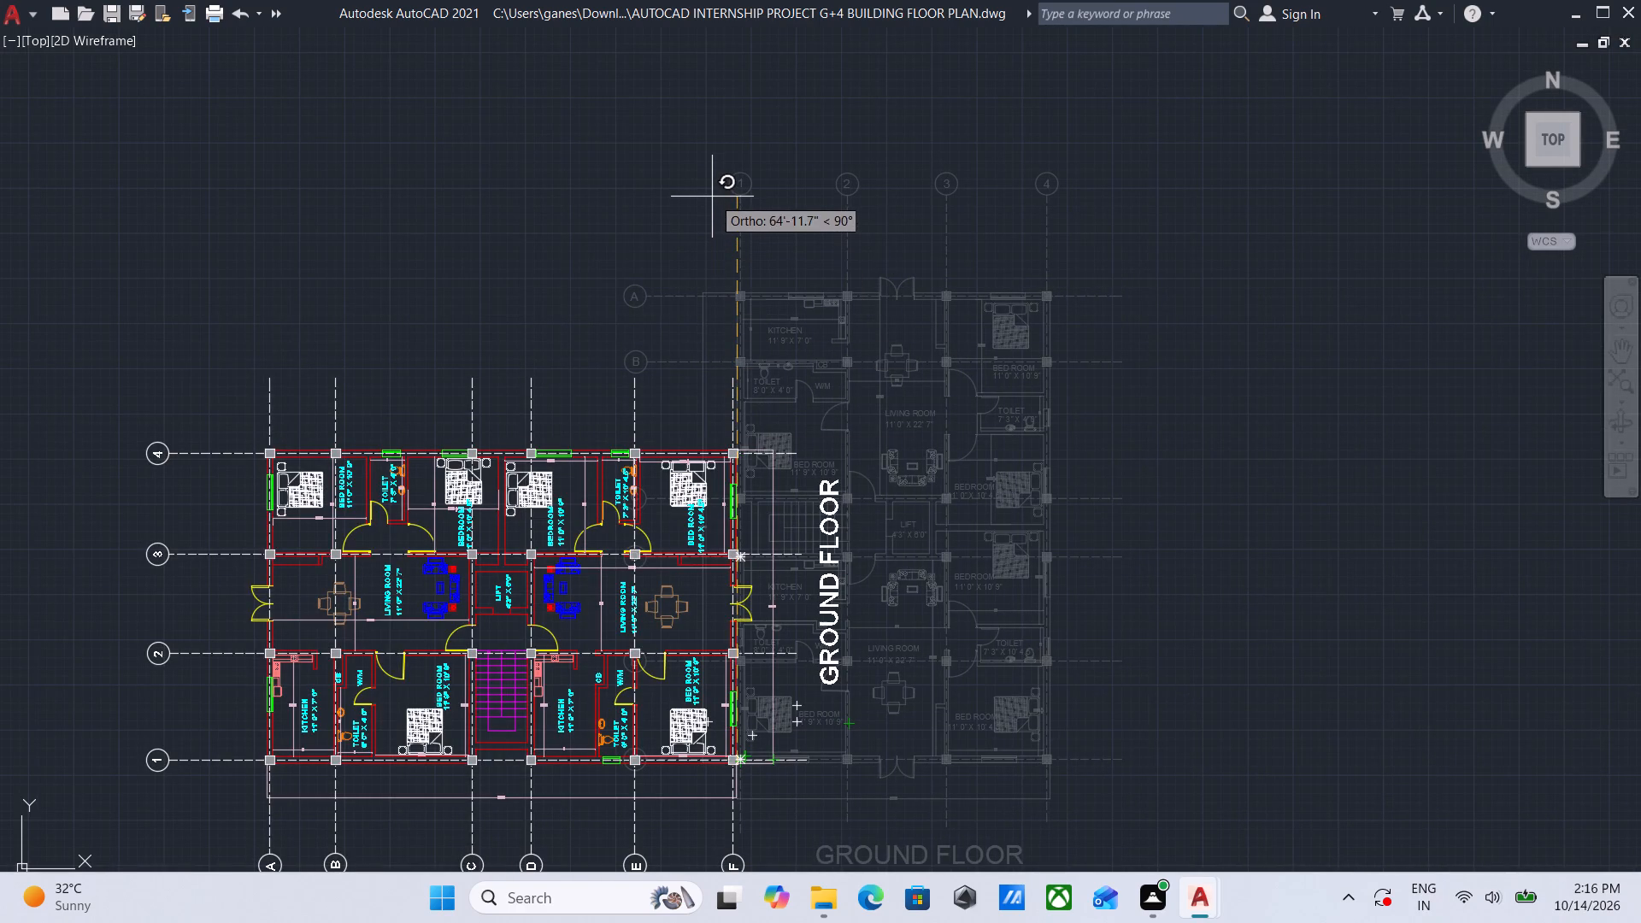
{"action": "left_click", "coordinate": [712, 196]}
Examine the rotated ground floor copy, including its gridlines, rooms and dimensions.
{"action": "middle_click_drag", "start_coordinate": [803, 318], "coordinate": [881, 237]}
{"action": "scroll", "coordinate": [518, 613], "scroll_direction": "up", "scroll_amount": 1}
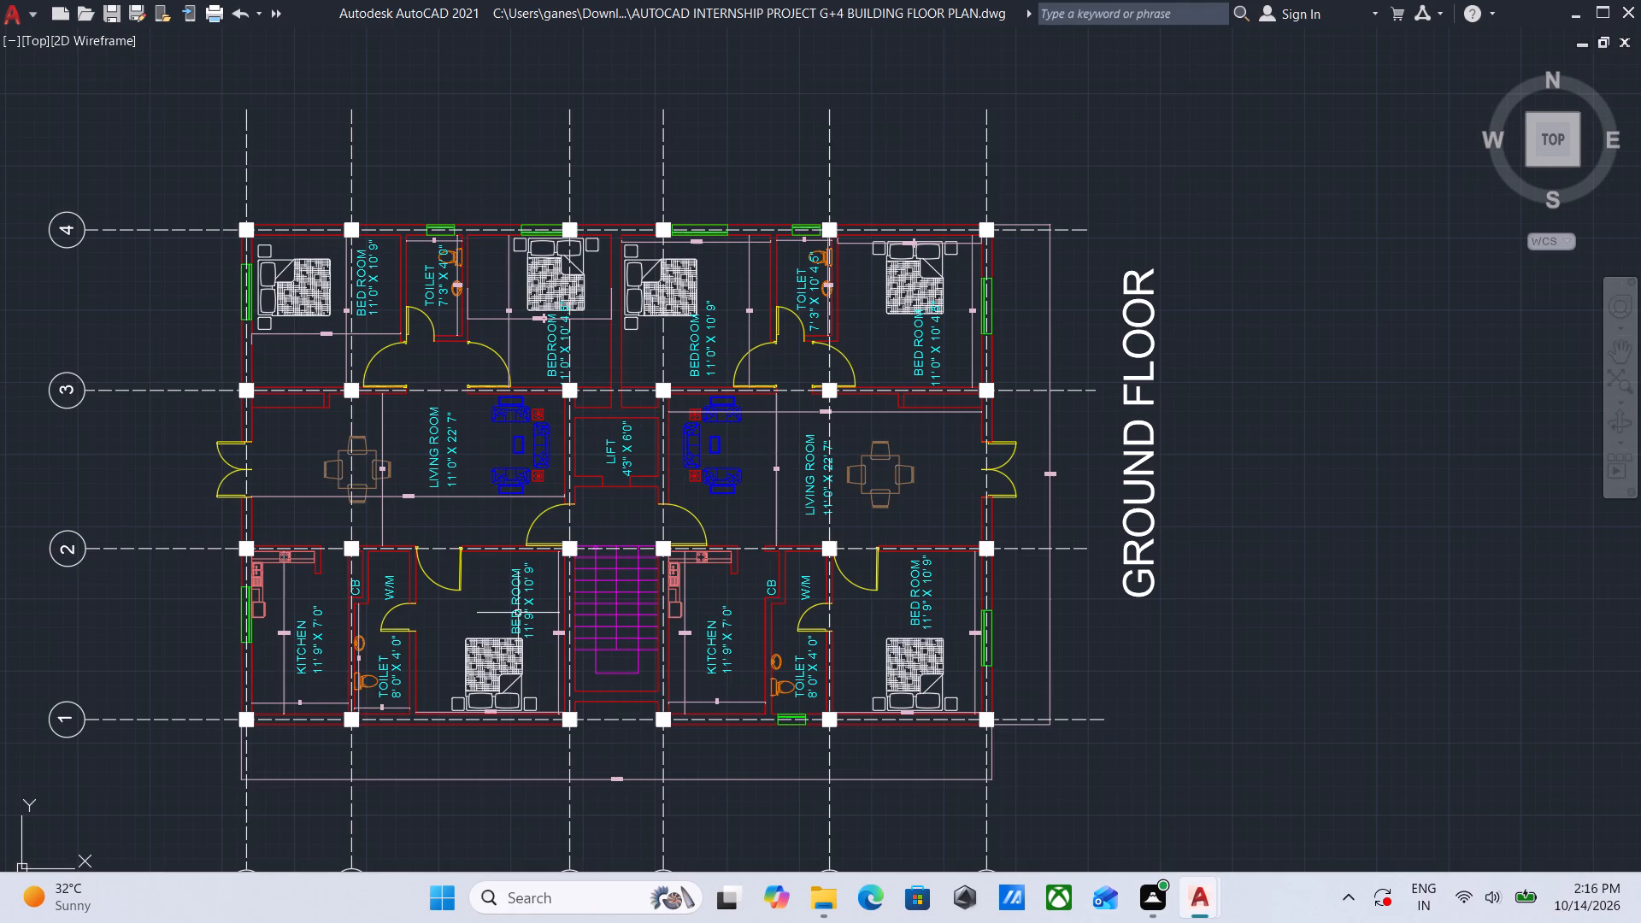
{"action": "scroll", "coordinate": [518, 613], "scroll_direction": "up", "scroll_amount": 1}
{"action": "scroll", "coordinate": [535, 603], "scroll_direction": "down", "scroll_amount": 2}
{"action": "scroll", "coordinate": [679, 647], "scroll_direction": "up", "scroll_amount": 2}
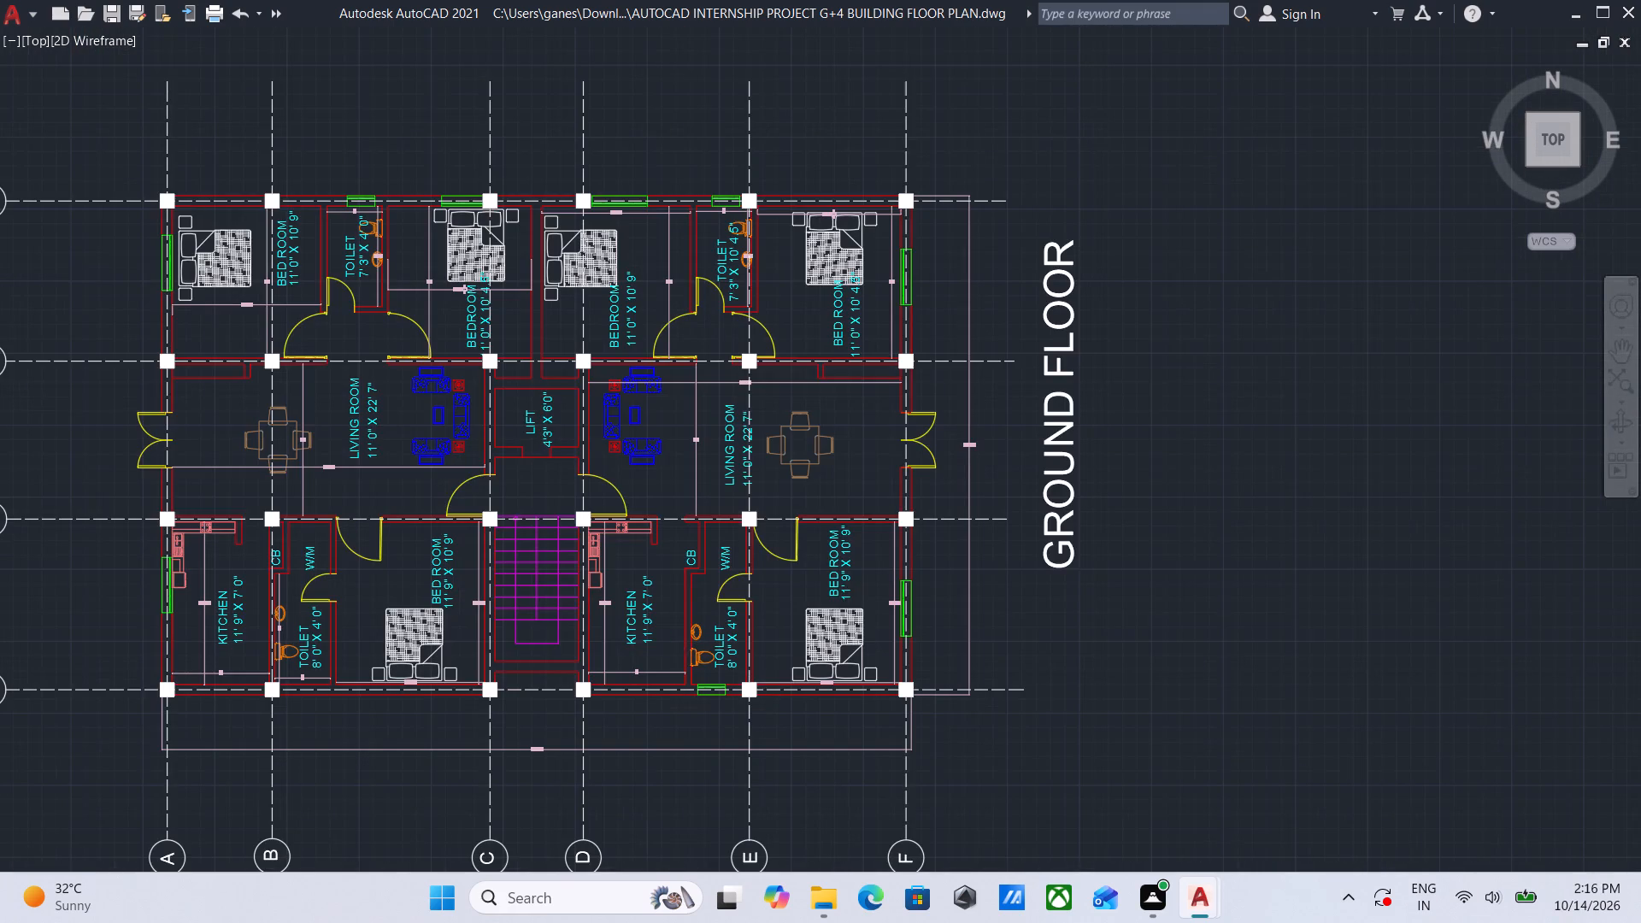
{"action": "scroll", "coordinate": [680, 648], "scroll_direction": "down", "scroll_amount": 2}
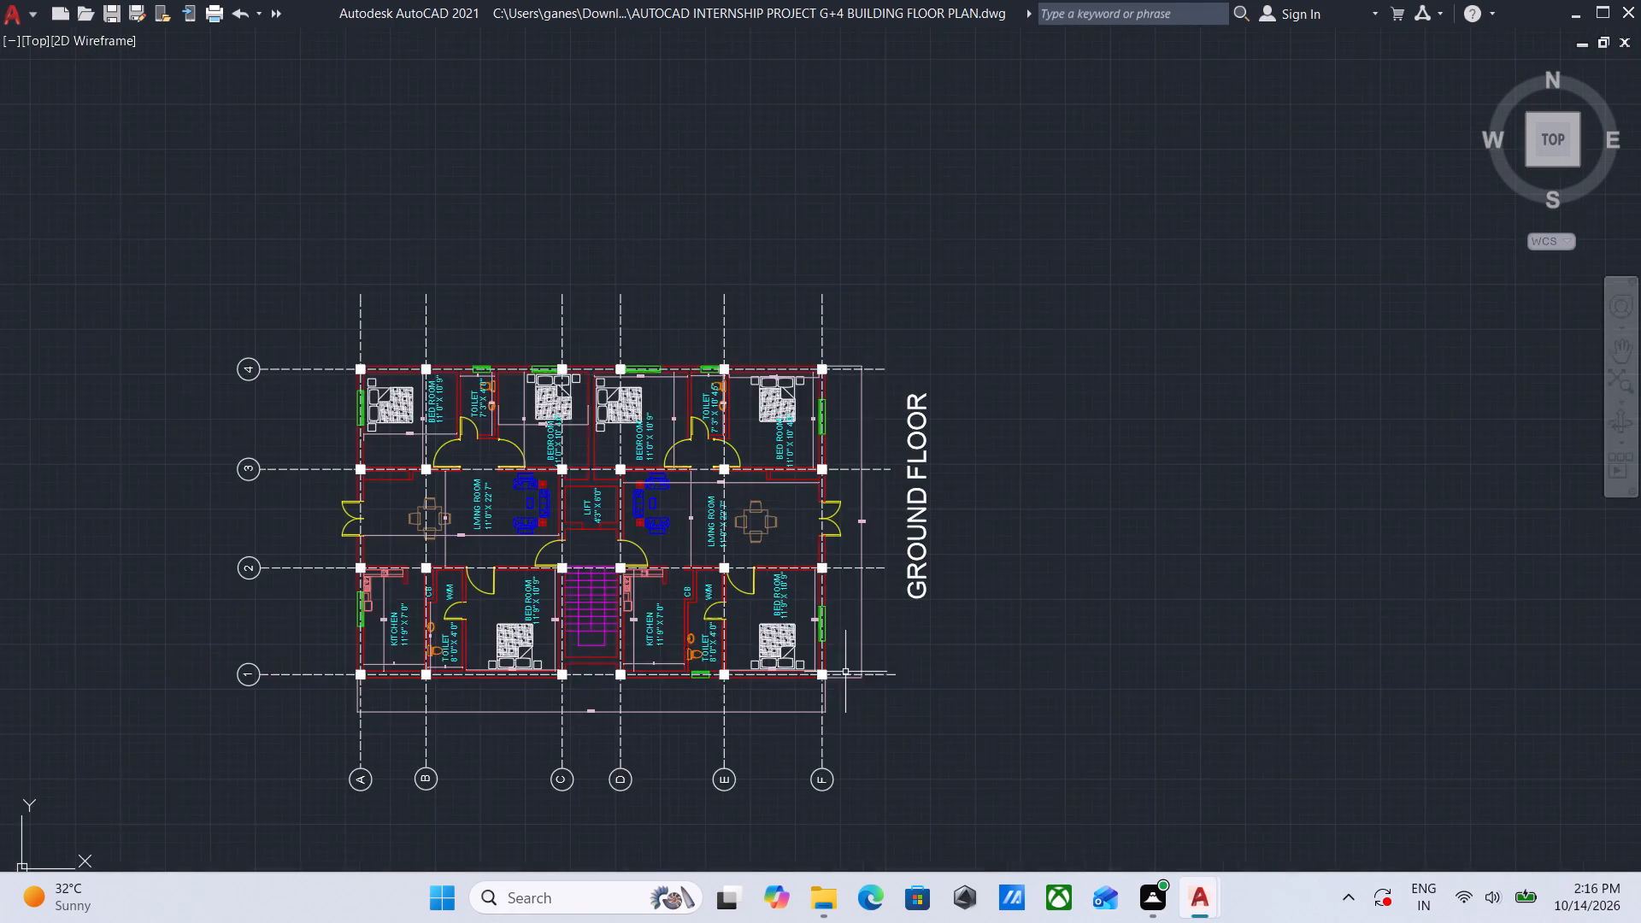
{"action": "scroll", "coordinate": [874, 675], "scroll_direction": "up", "scroll_amount": 2}
{"action": "middle_click_drag", "start_coordinate": [715, 658], "coordinate": [879, 658]}
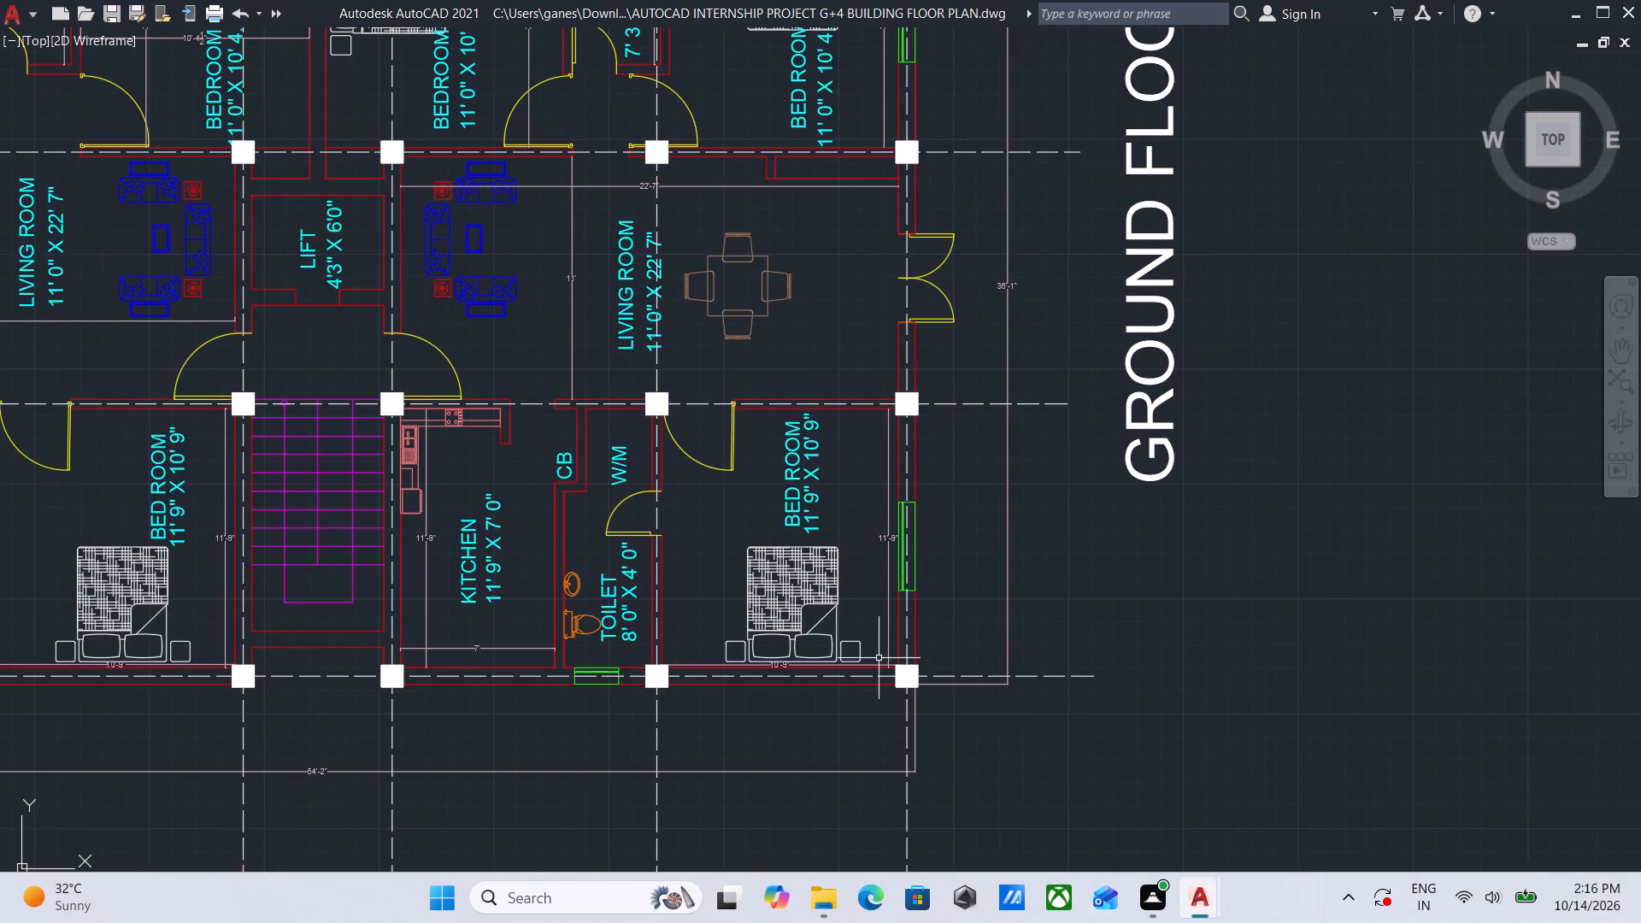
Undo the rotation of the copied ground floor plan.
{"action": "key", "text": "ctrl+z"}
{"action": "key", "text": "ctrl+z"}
Review the upright ground floor copy from its lower rooms up to the grid bubbles 1 to 4.
{"action": "scroll", "coordinate": [879, 658], "scroll_direction": "down", "scroll_amount": 2}
{"action": "scroll", "coordinate": [777, 621], "scroll_direction": "up", "scroll_amount": 2}
{"action": "middle_click_drag", "start_coordinate": [786, 591], "coordinate": [751, 621]}
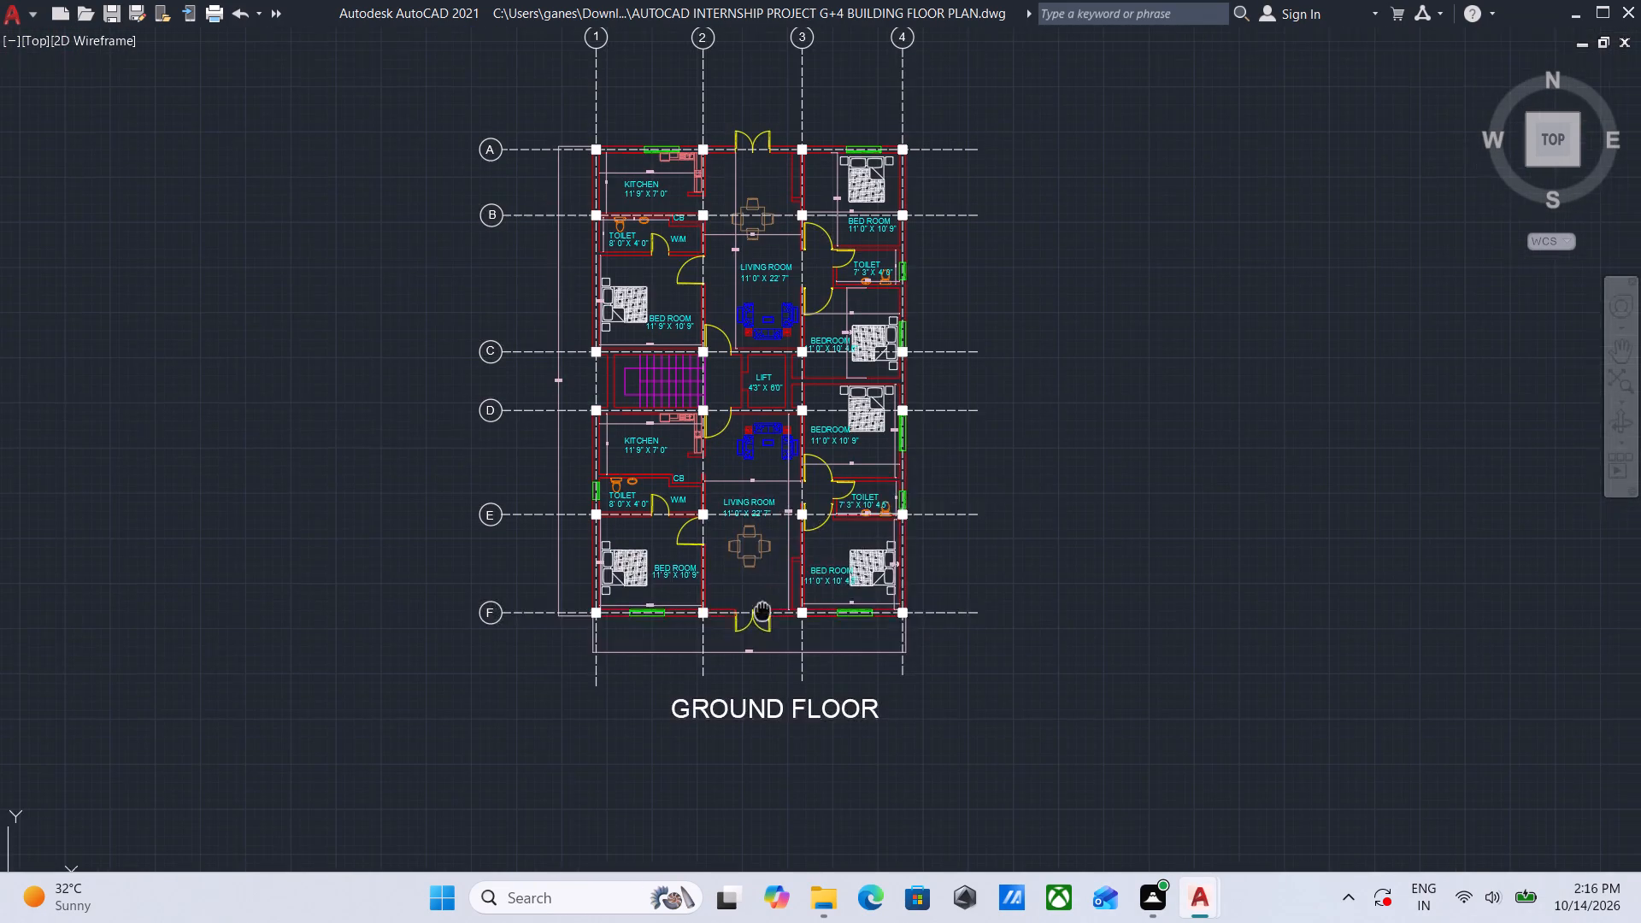
{"action": "middle_click_drag", "start_coordinate": [751, 621], "coordinate": [728, 649]}
{"action": "scroll", "coordinate": [927, 563], "scroll_direction": "up", "scroll_amount": 1}
{"action": "middle_click_drag", "start_coordinate": [932, 562], "coordinate": [1016, 585]}
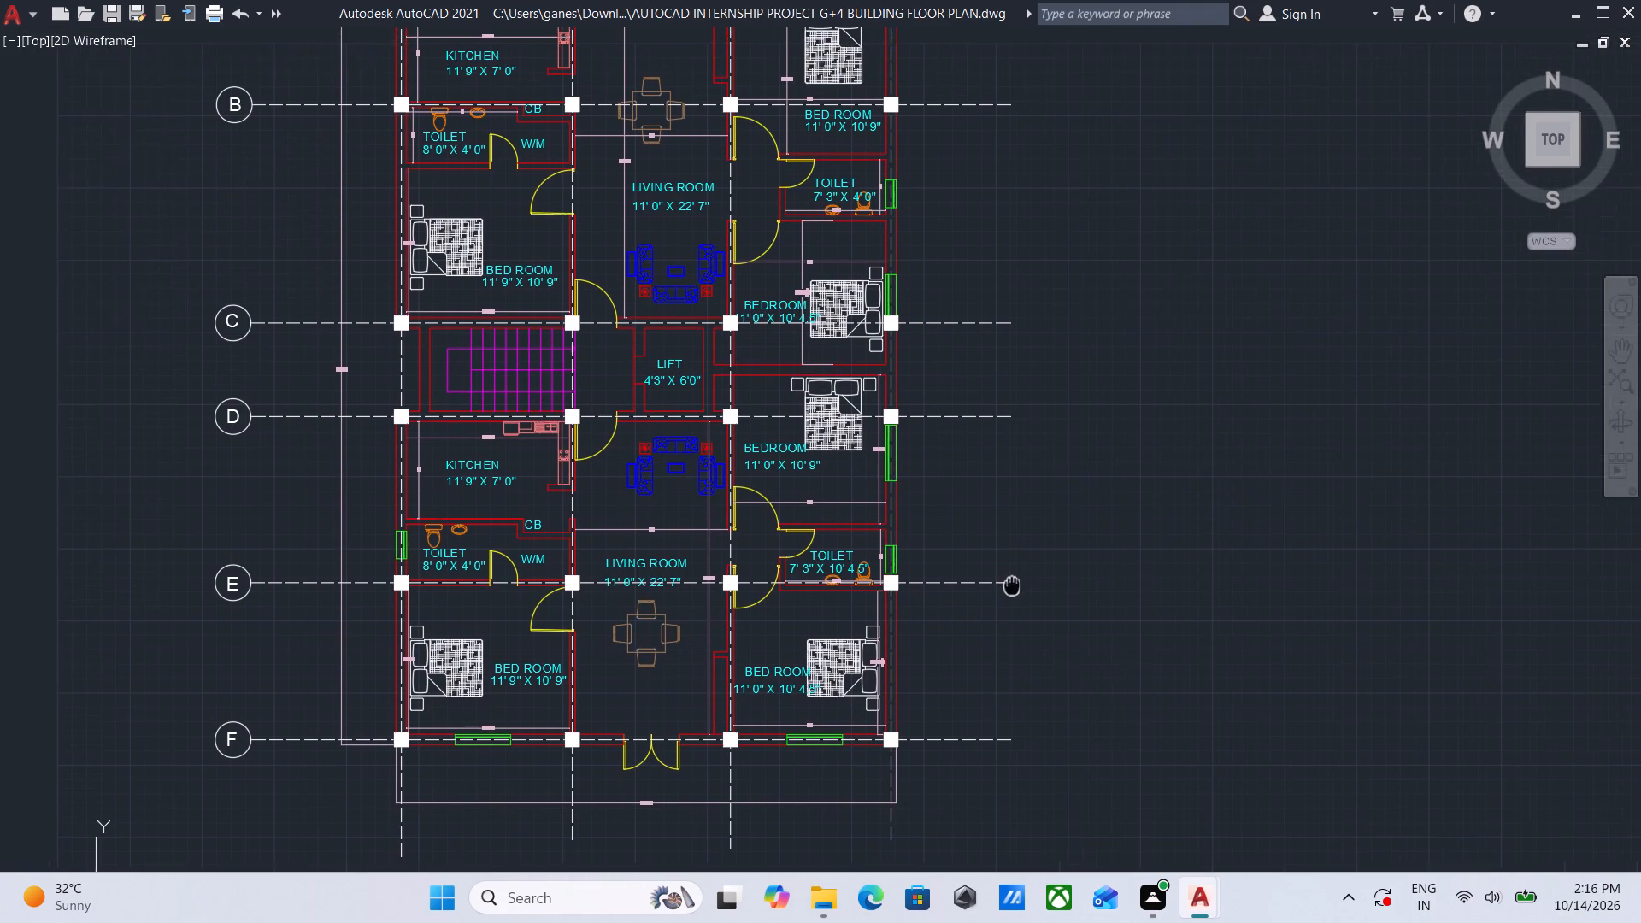
{"action": "middle_click_drag", "start_coordinate": [1016, 585], "coordinate": [1049, 643]}
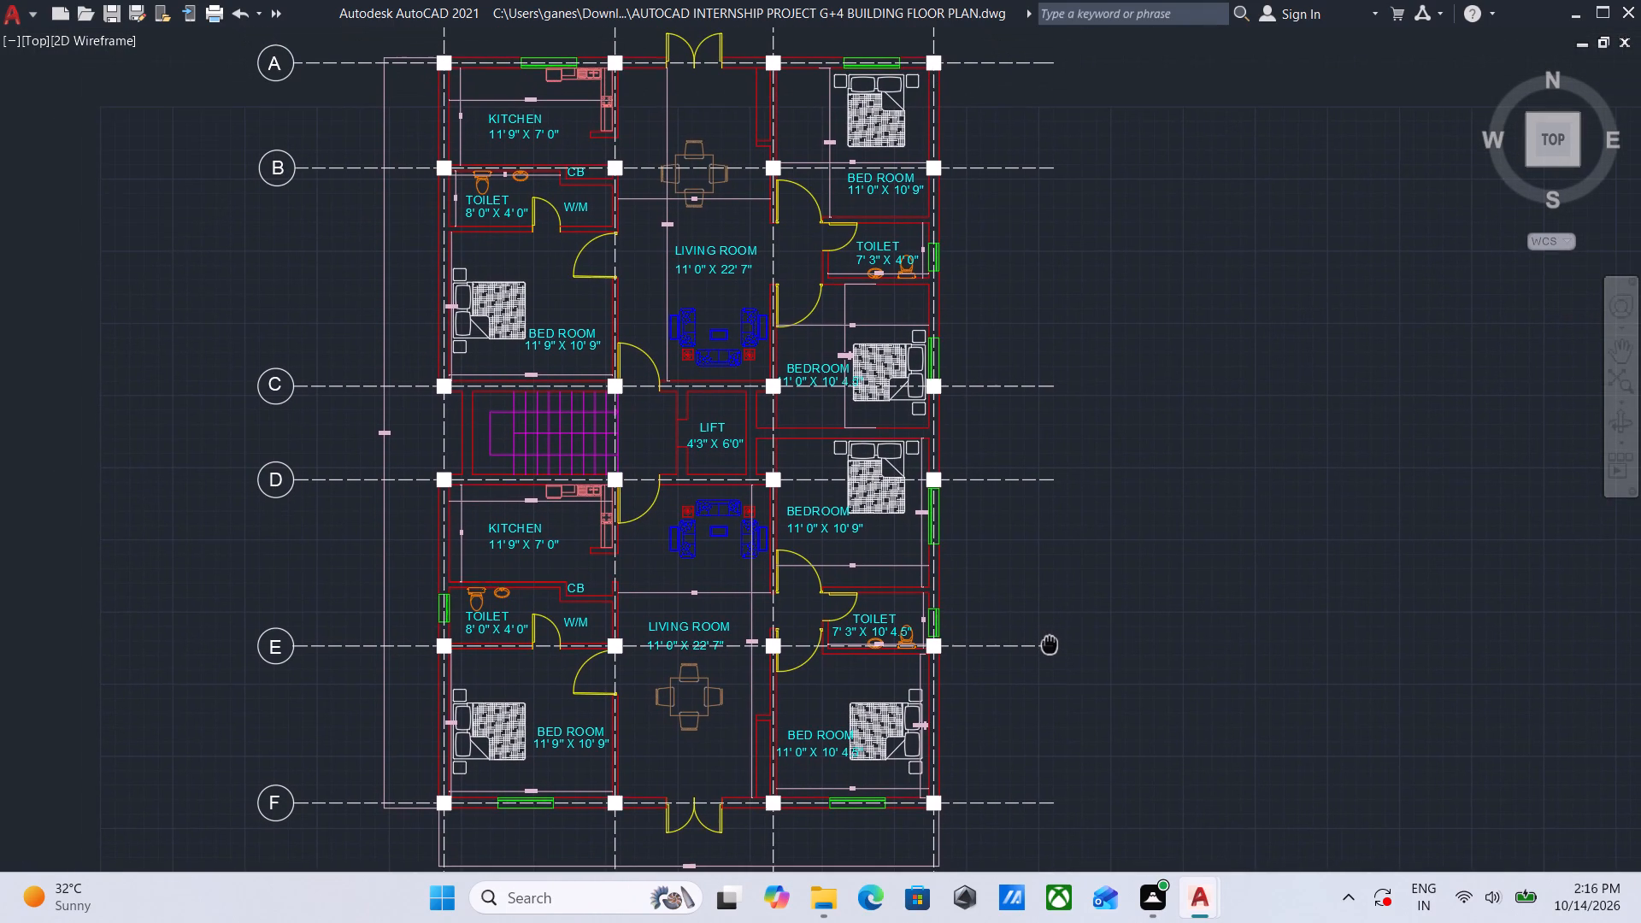
{"action": "middle_click_drag", "start_coordinate": [1049, 643], "coordinate": [1049, 642]}
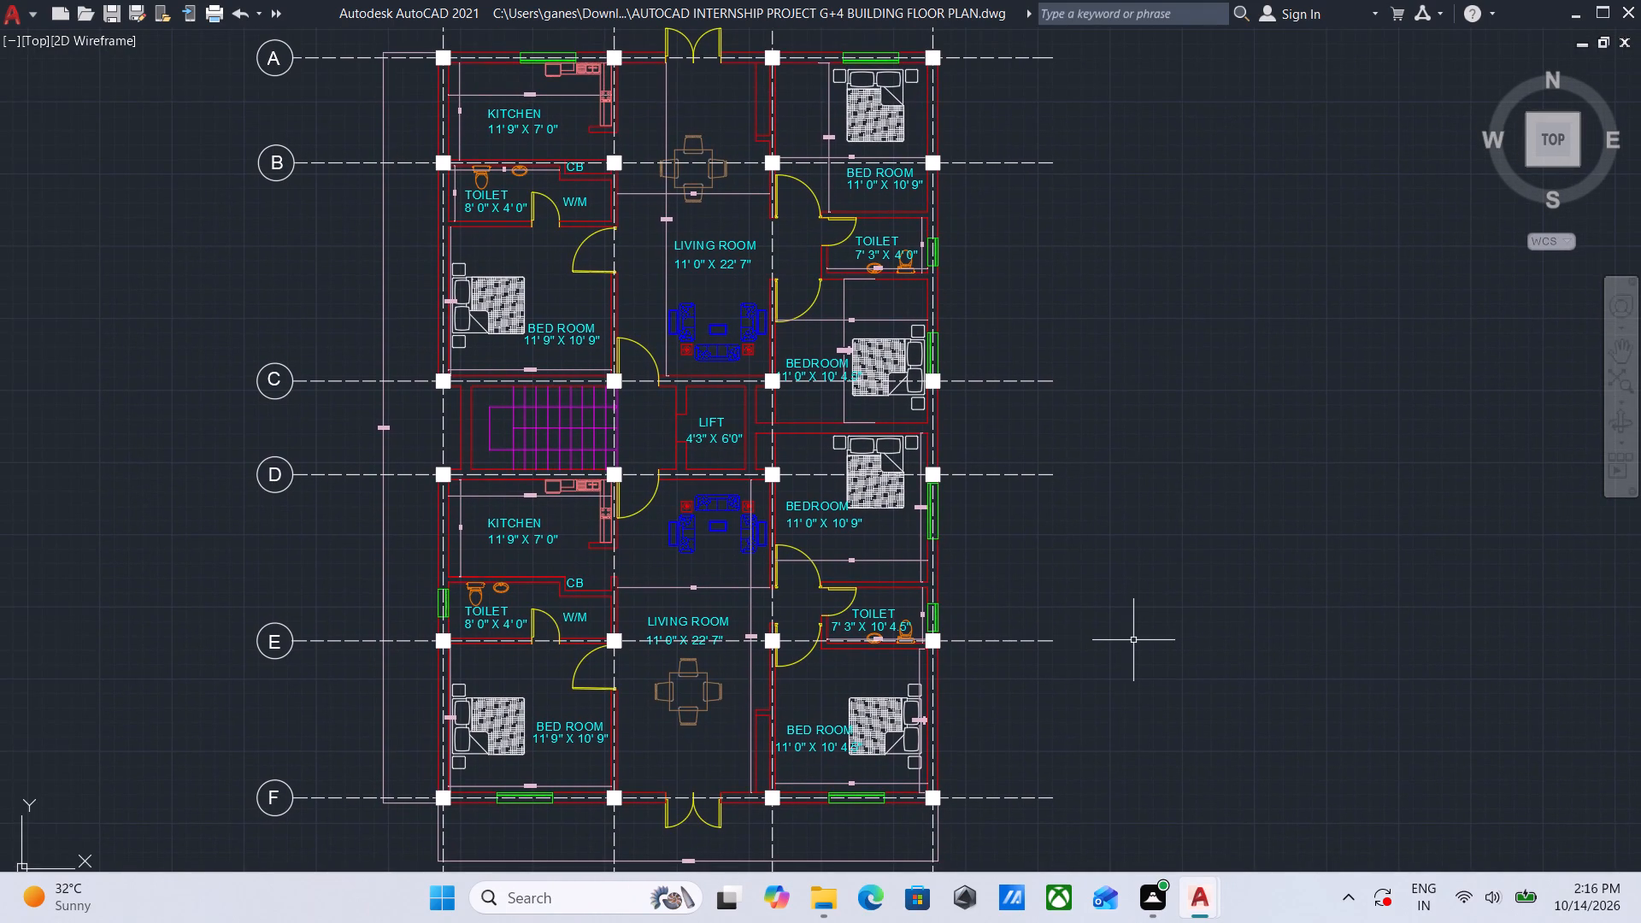
{"action": "middle_click_drag", "start_coordinate": [1079, 614], "coordinate": [1063, 639]}
{"action": "middle_click_drag", "start_coordinate": [674, 403], "coordinate": [700, 620]}
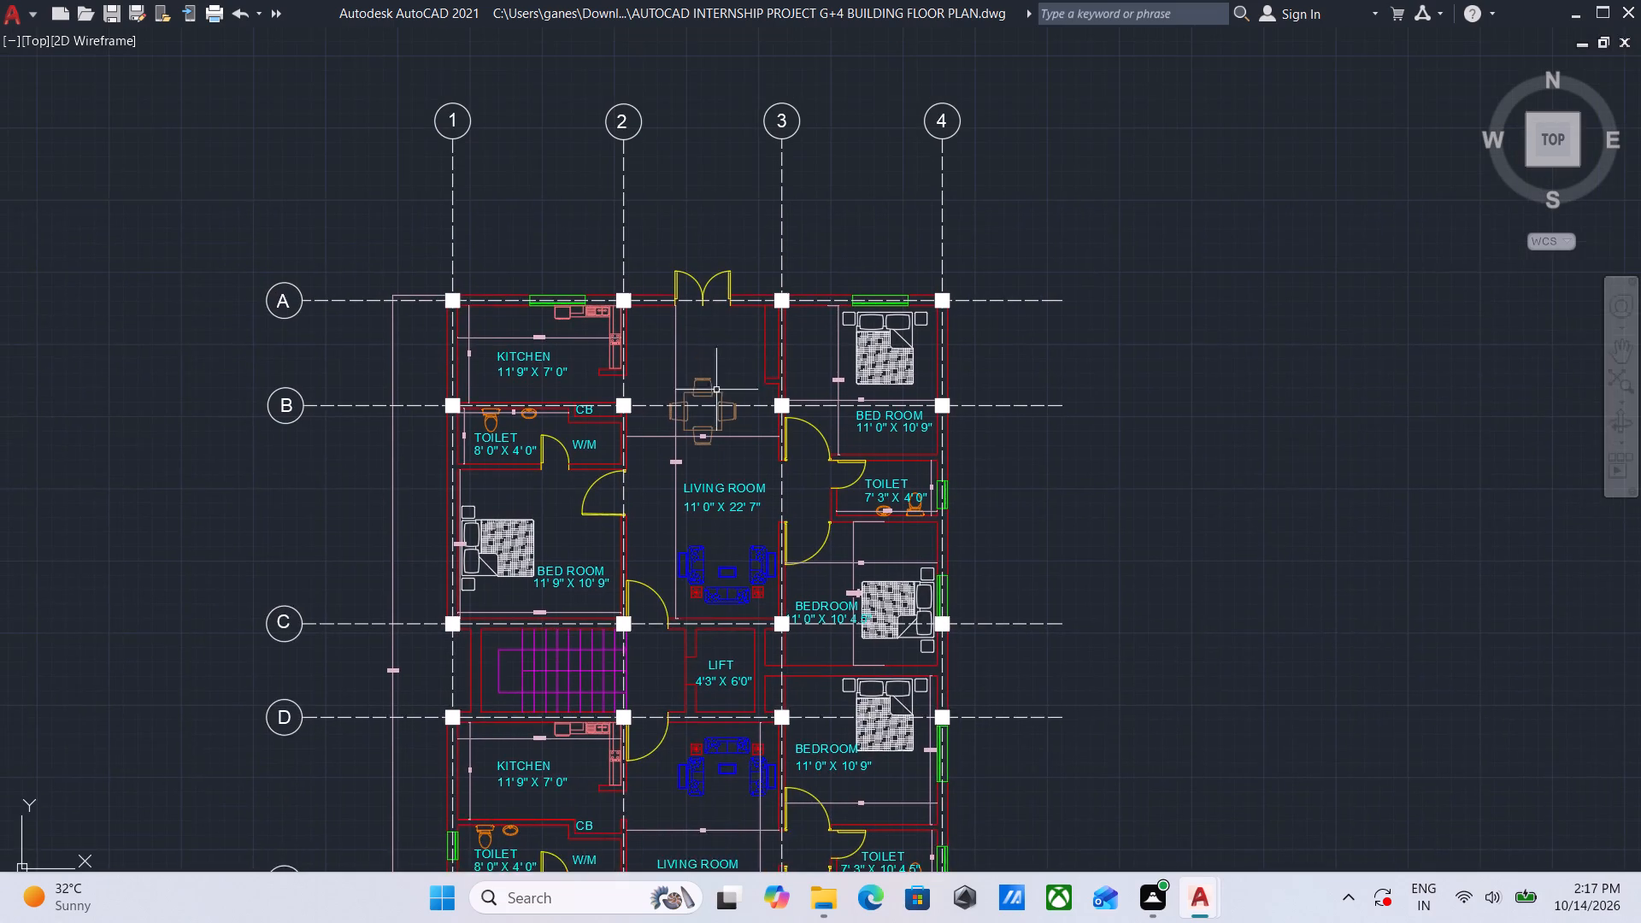
{"action": "middle_click_drag", "start_coordinate": [715, 354], "coordinate": [703, 476]}
Ungroup the copied ground floor plan into individual objects.
{"action": "left_click", "coordinate": [942, 335]}
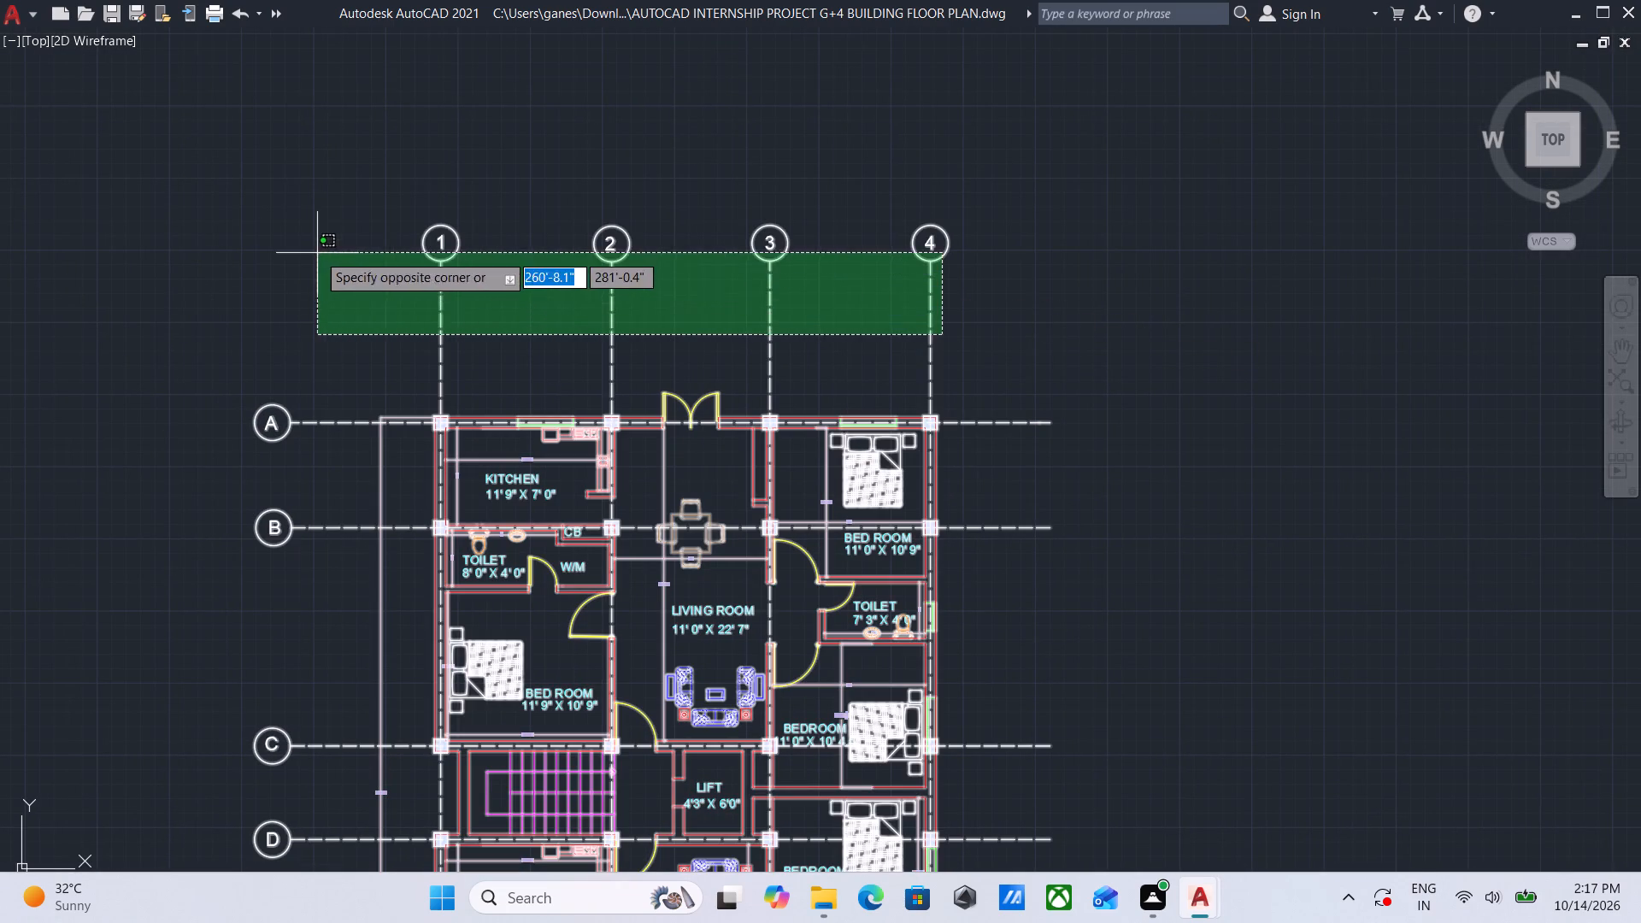
{"action": "left_click", "coordinate": [317, 253]}
{"action": "type", "text": "UN"}
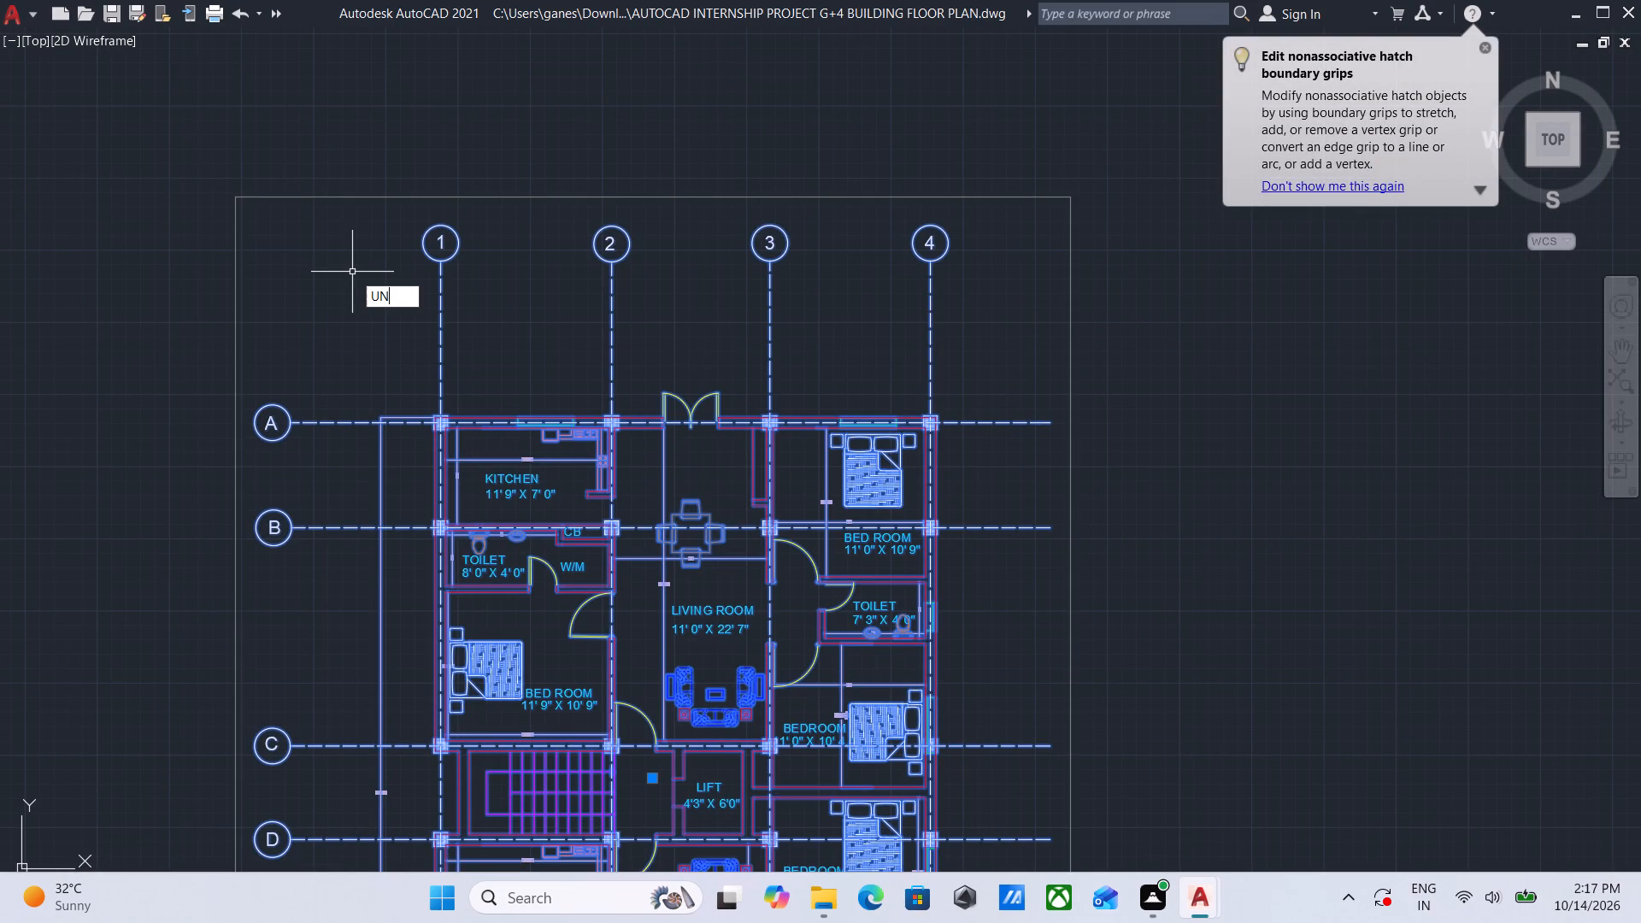
{"action": "key", "text": "g"}
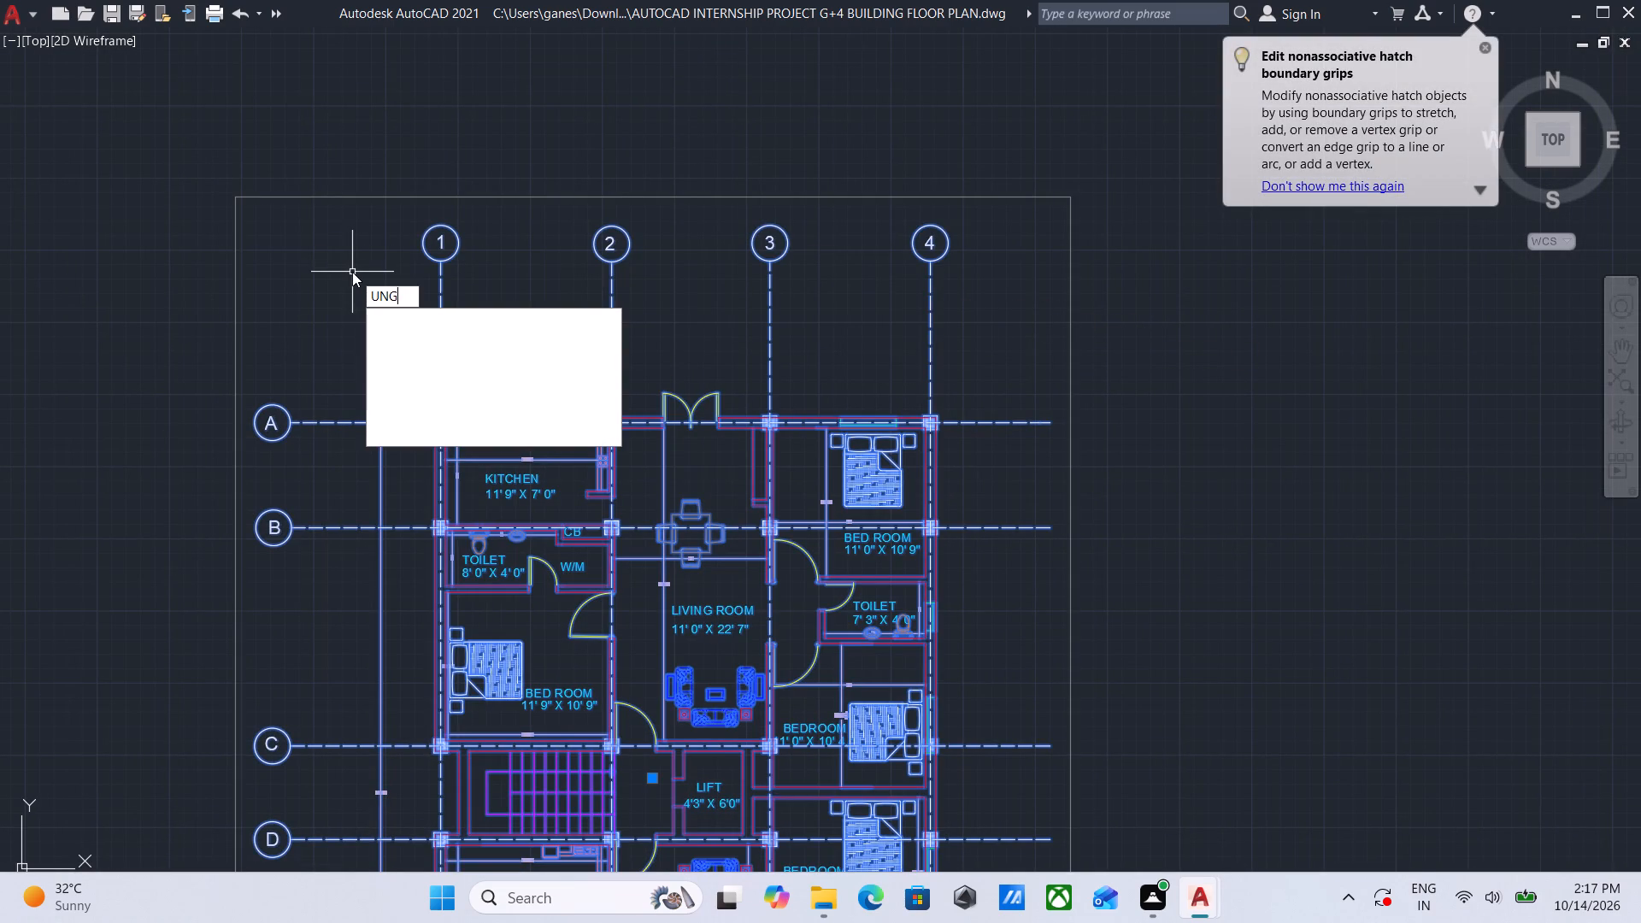
{"action": "key", "text": "Return"}
Turn Ortho on and shorten vertical gridline 1 on the ground floor copy, pulling its upper end down to just above gridline A.
{"action": "left_click", "coordinate": [944, 336]}
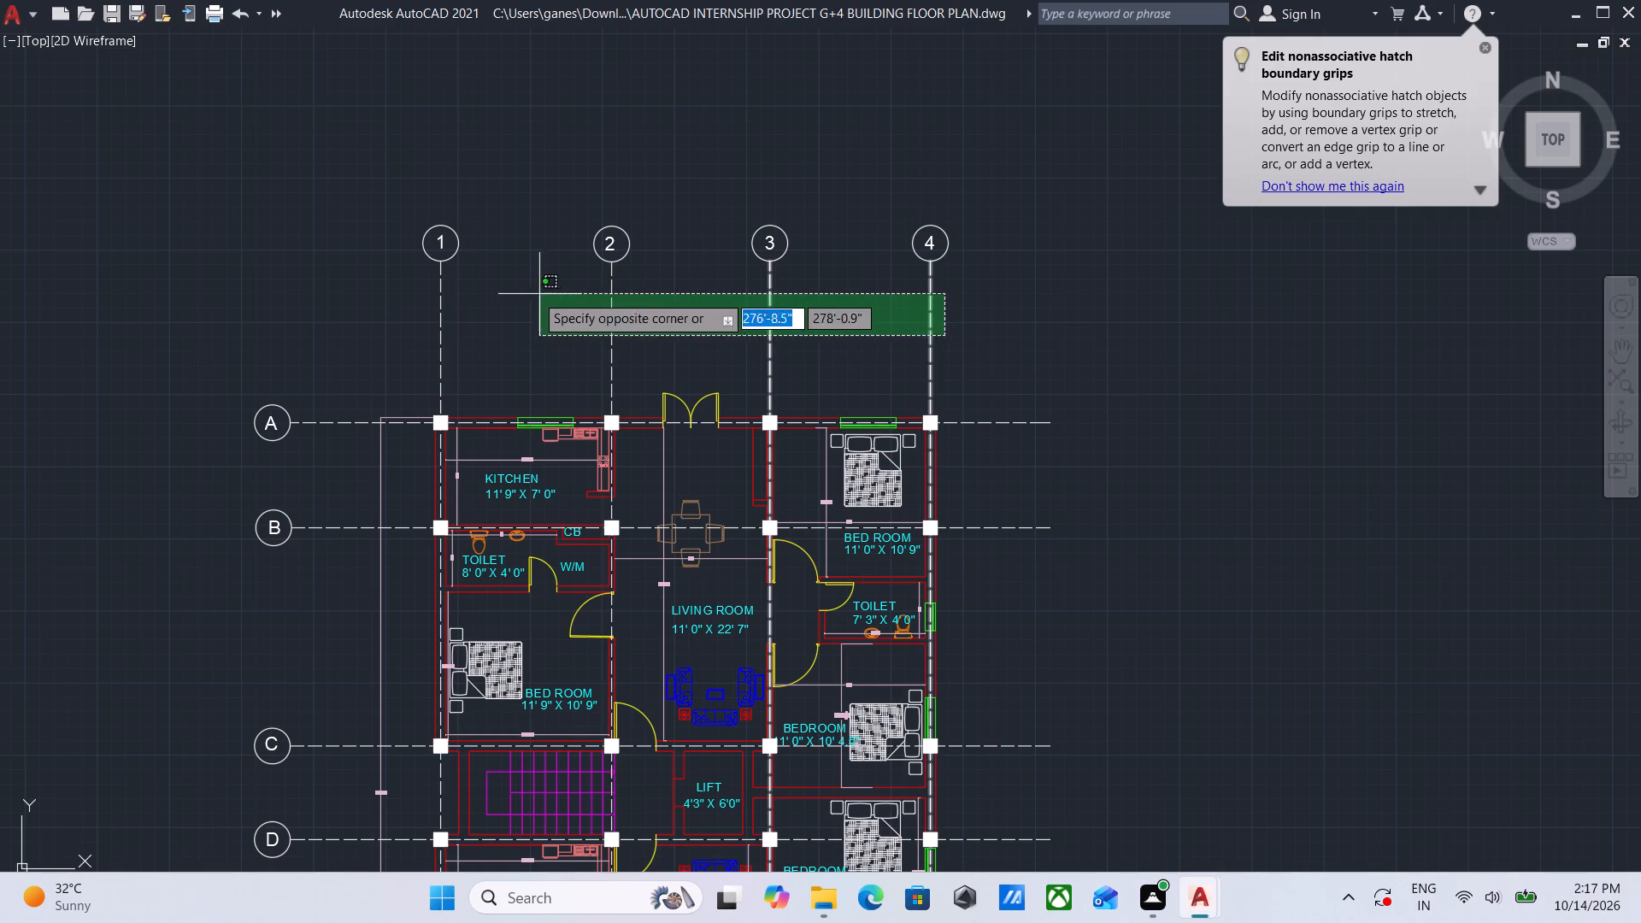
{"action": "left_click", "coordinate": [407, 301]}
{"action": "scroll", "coordinate": [436, 270], "scroll_direction": "up", "scroll_amount": 1}
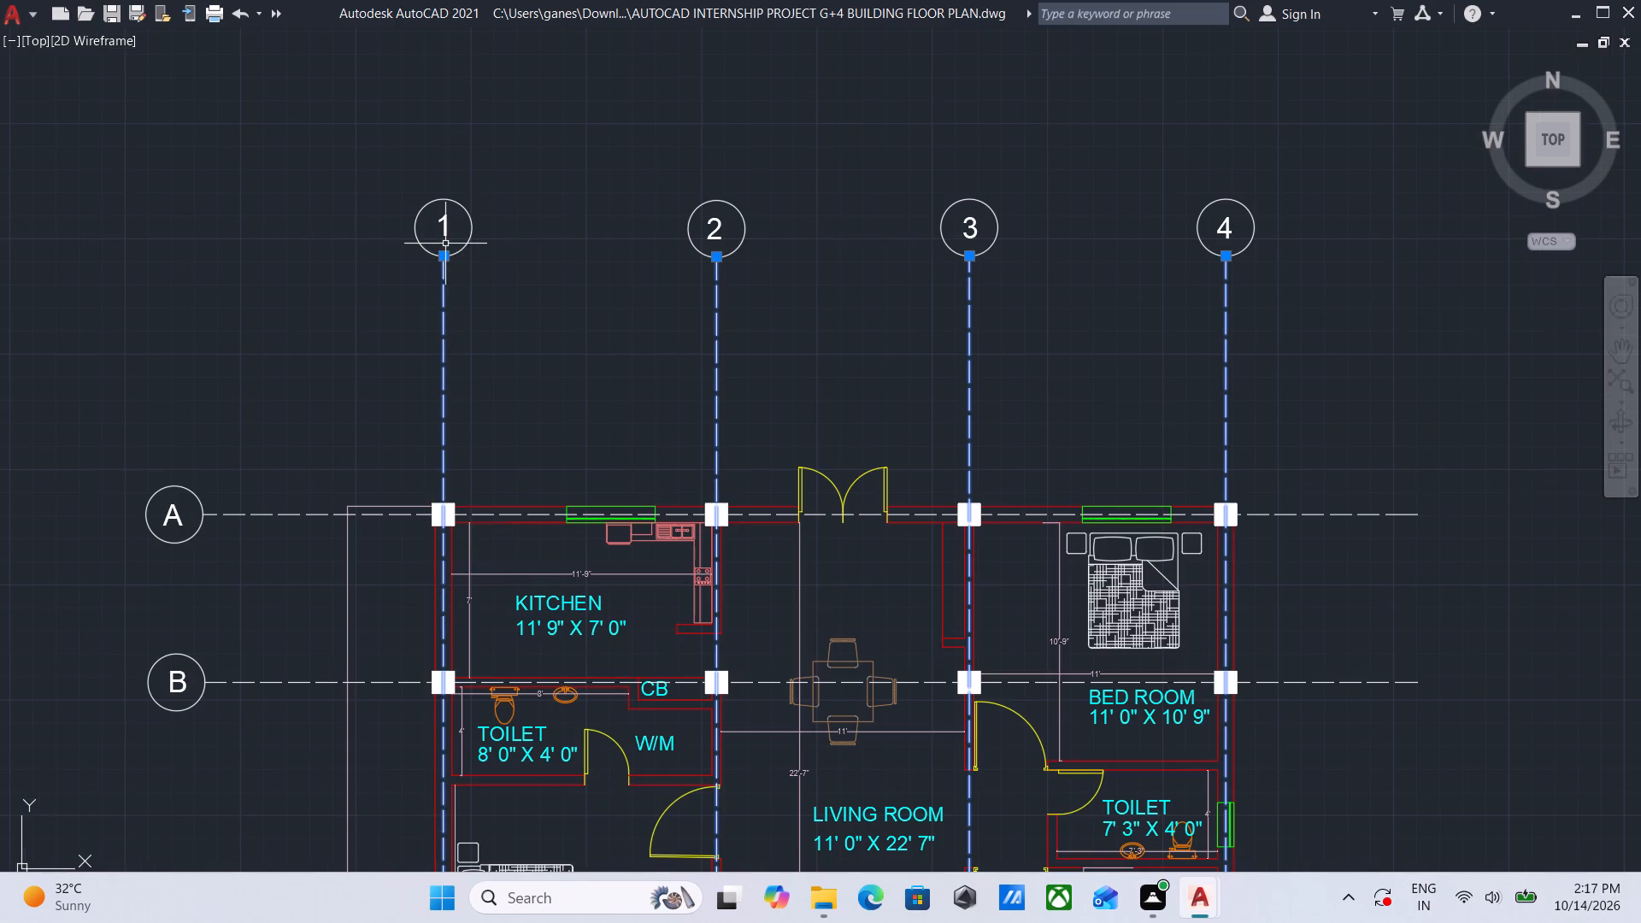
{"action": "left_click", "coordinate": [439, 256]}
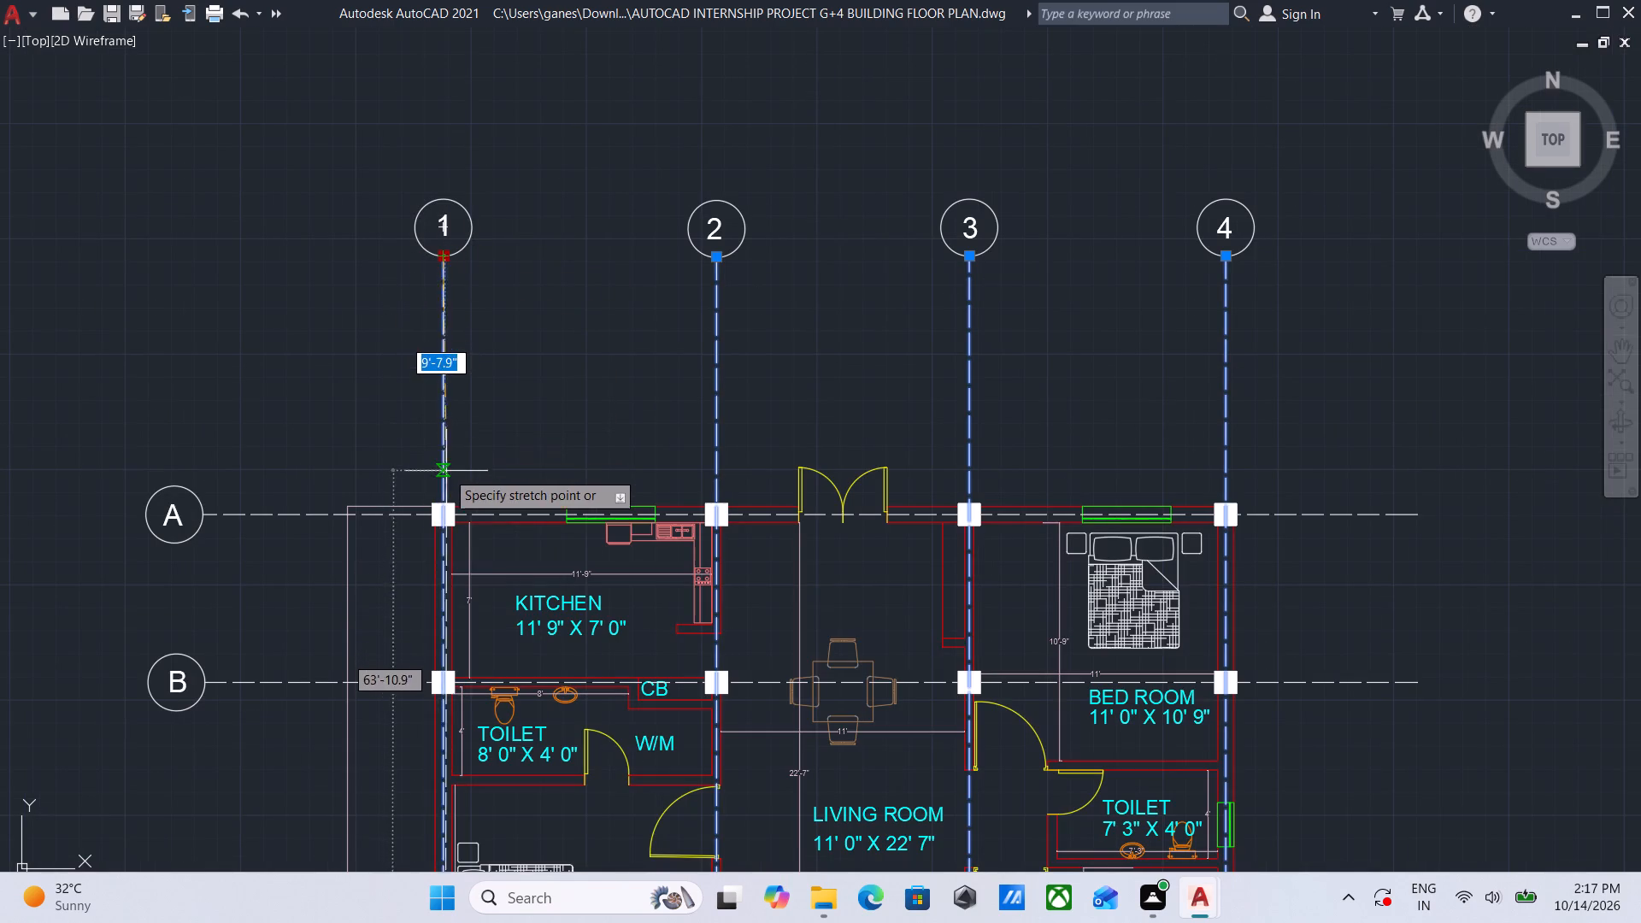
{"action": "key", "text": "F8"}
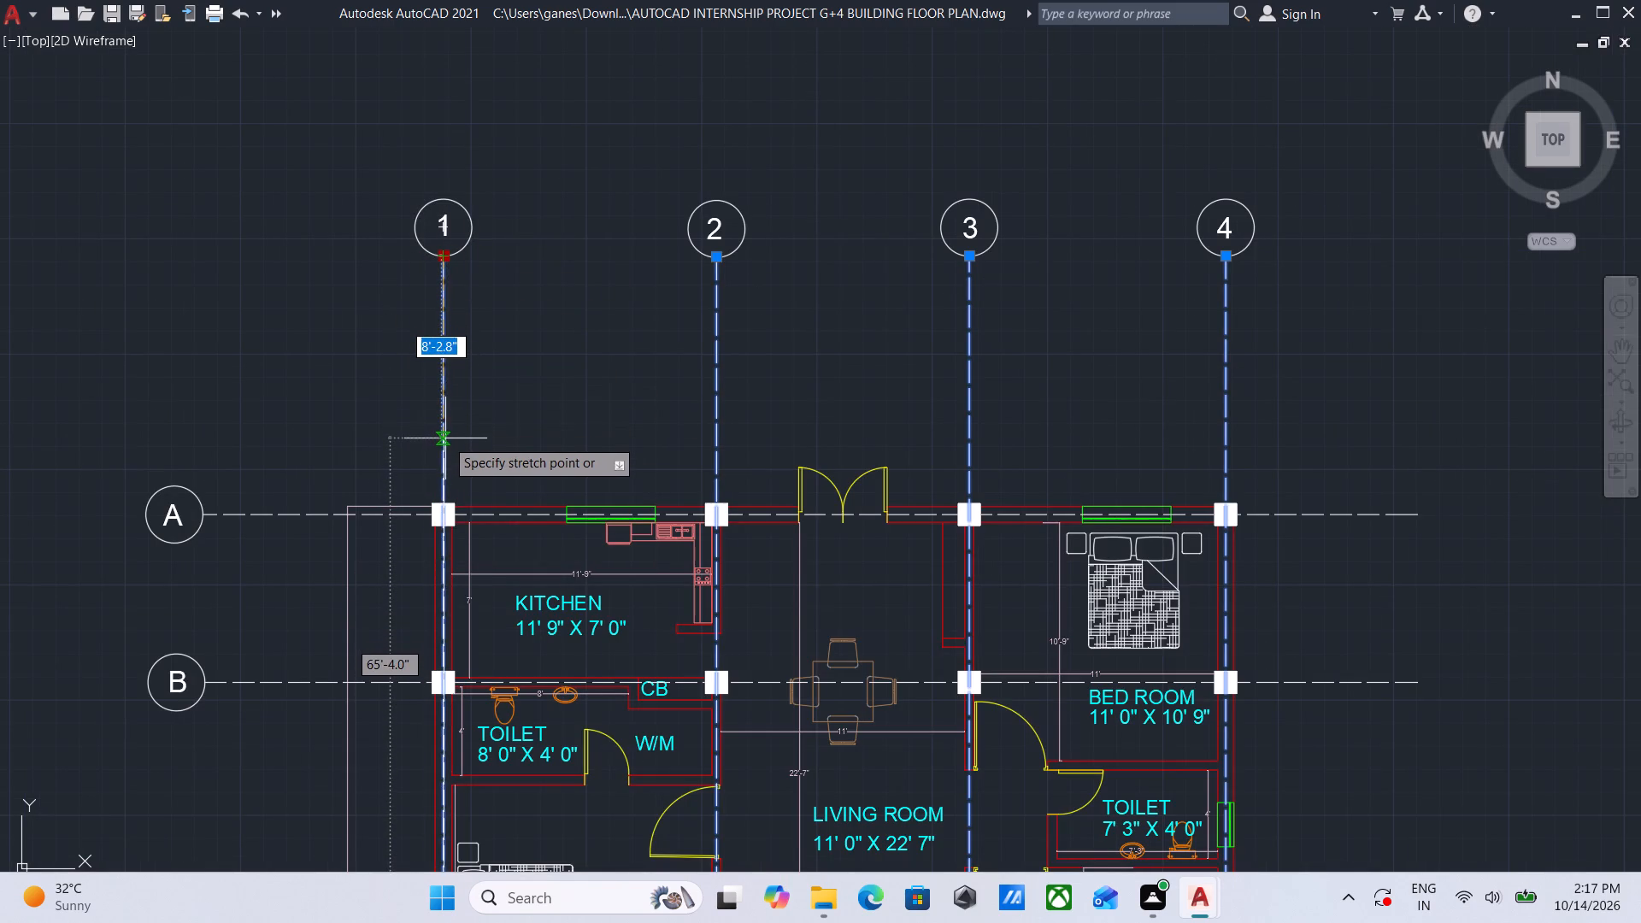
{"action": "left_click", "coordinate": [445, 449]}
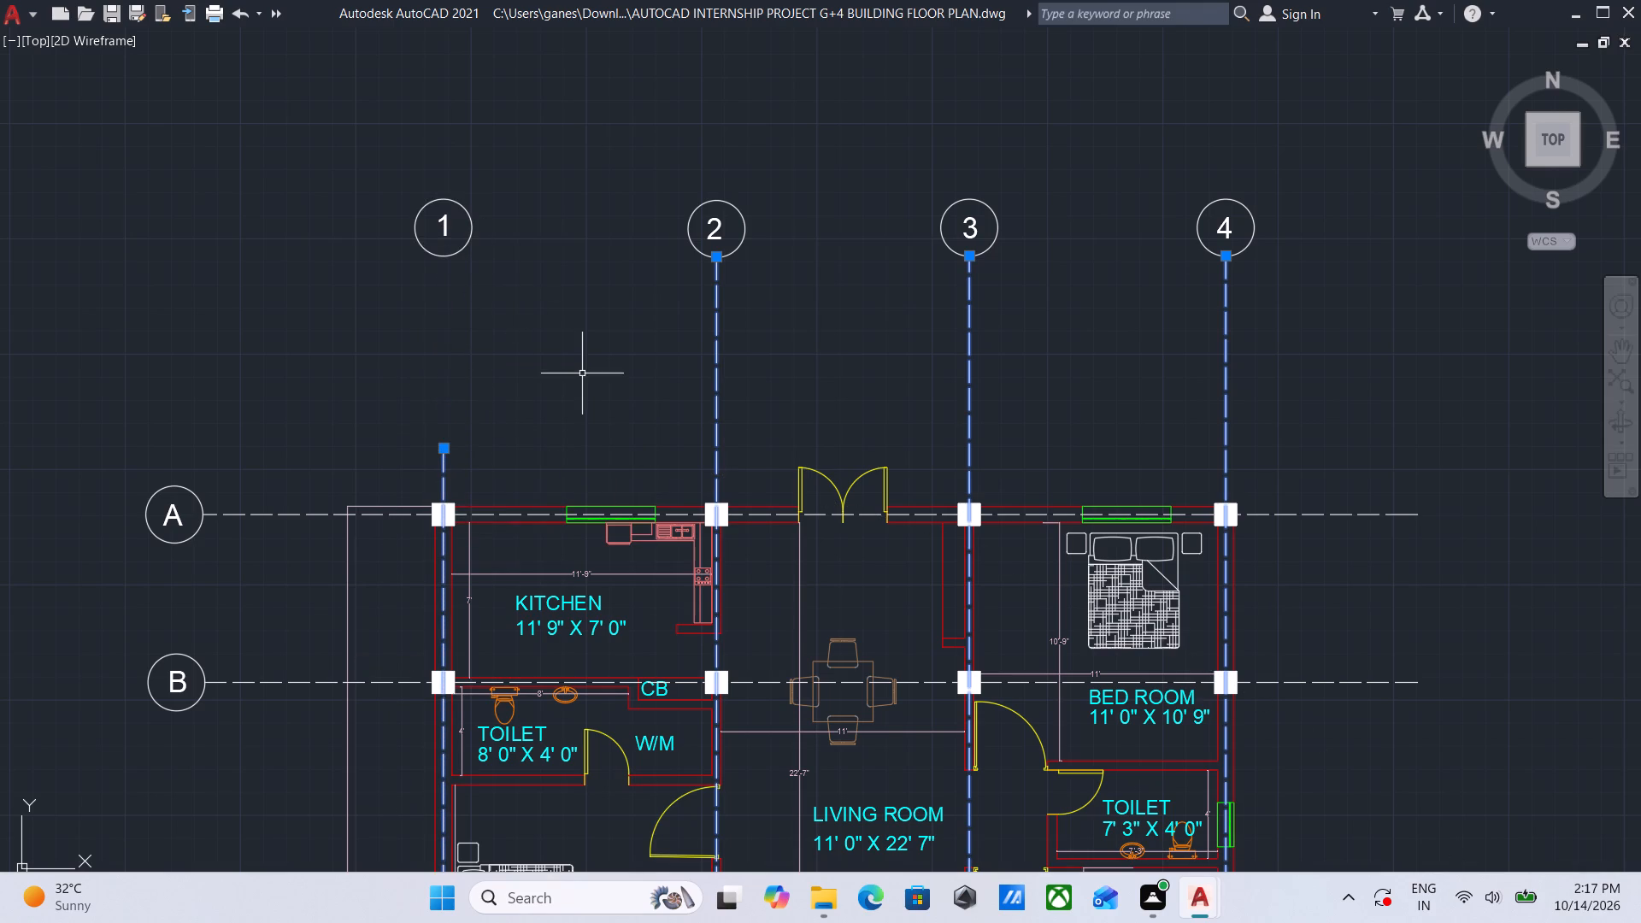
{"action": "middle_click_drag", "start_coordinate": [582, 373], "coordinate": [545, 342]}
{"action": "key", "text": "Escape"}
Shorten vertical gridline 2, bringing its upper end down to just above gridline A.
{"action": "left_click_drag", "start_coordinate": [738, 364], "coordinate": [722, 363]}
{"action": "left_click", "coordinate": [552, 334]}
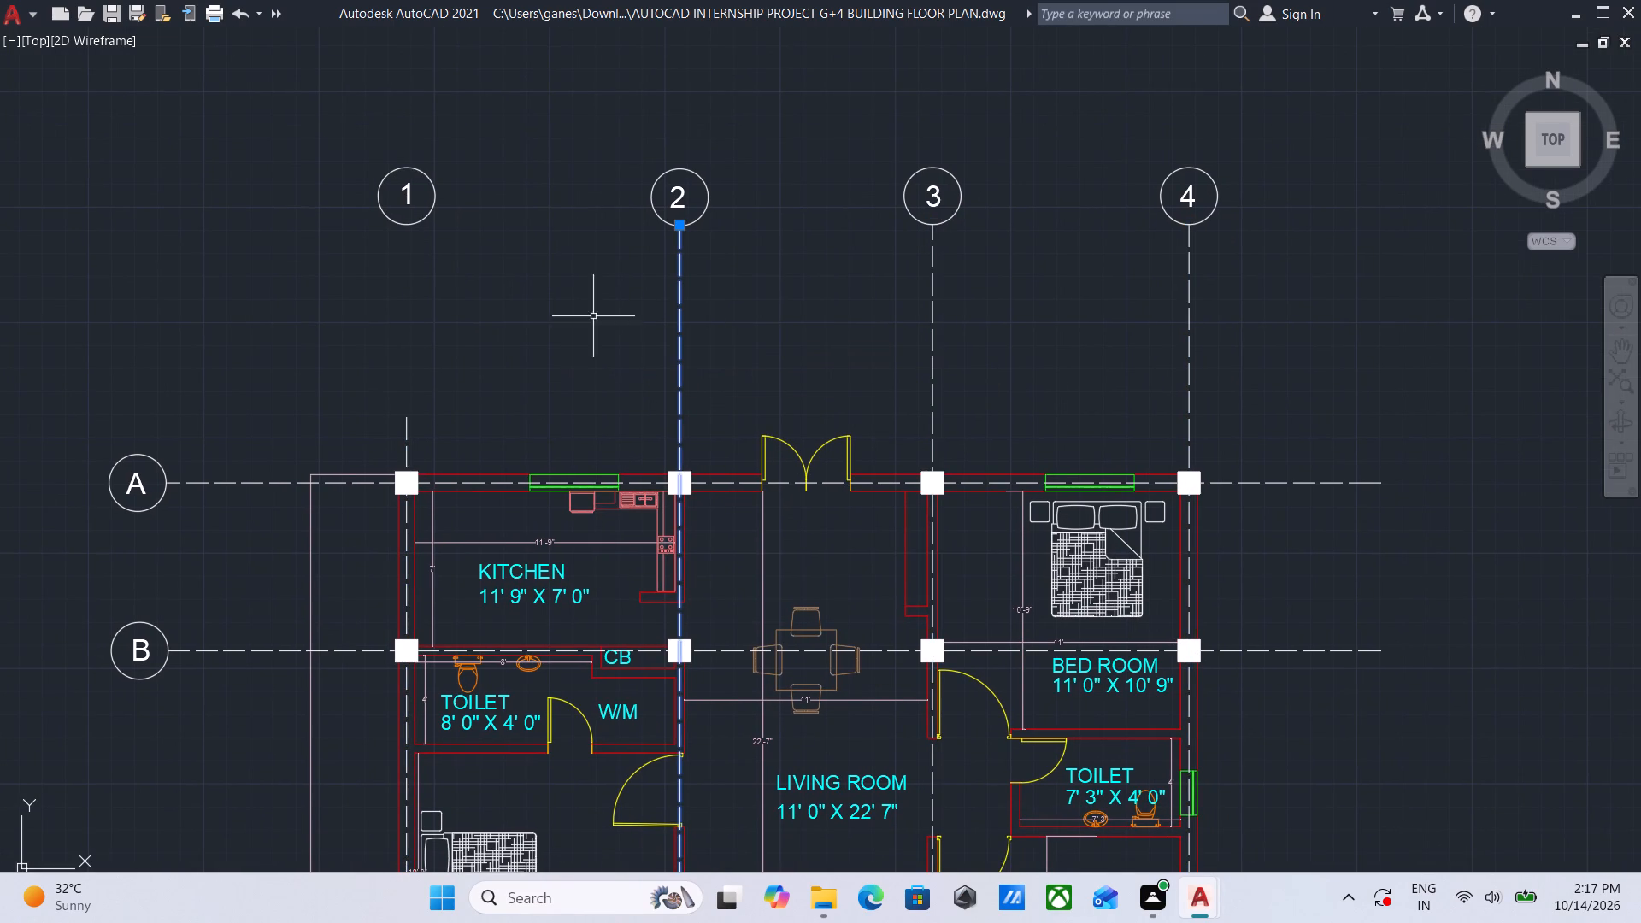
{"action": "left_click", "coordinate": [681, 224]}
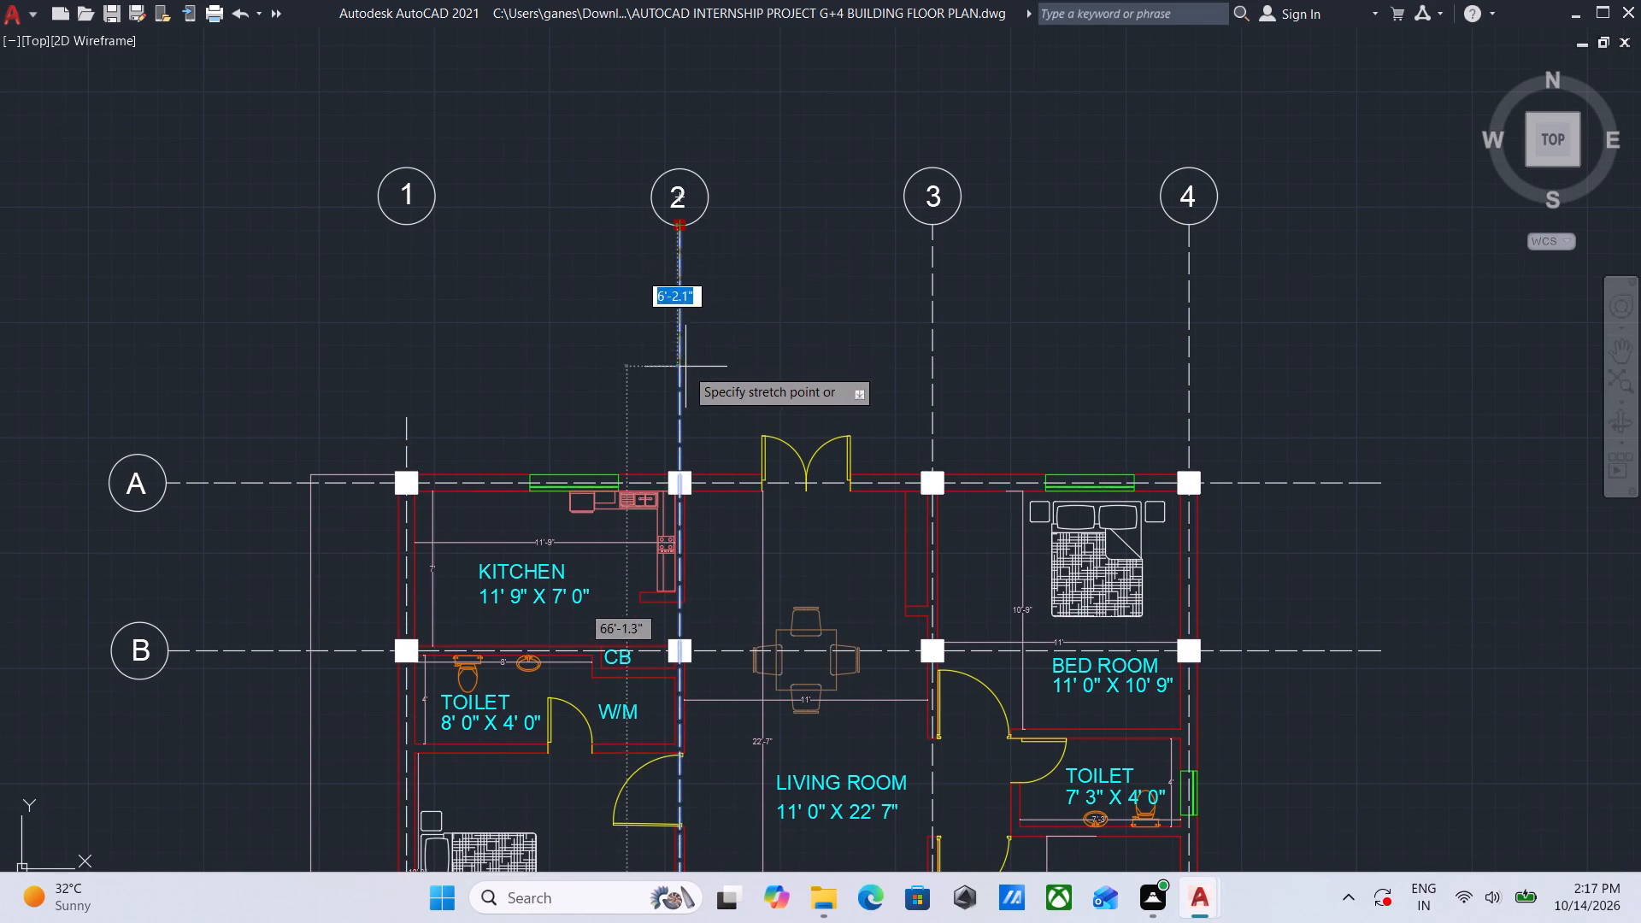
{"action": "left_click", "coordinate": [681, 426]}
Shorten vertical gridline 3 by about 8.5 feet at its upper end, stopping just above gridline A.
{"action": "left_click", "coordinate": [958, 323]}
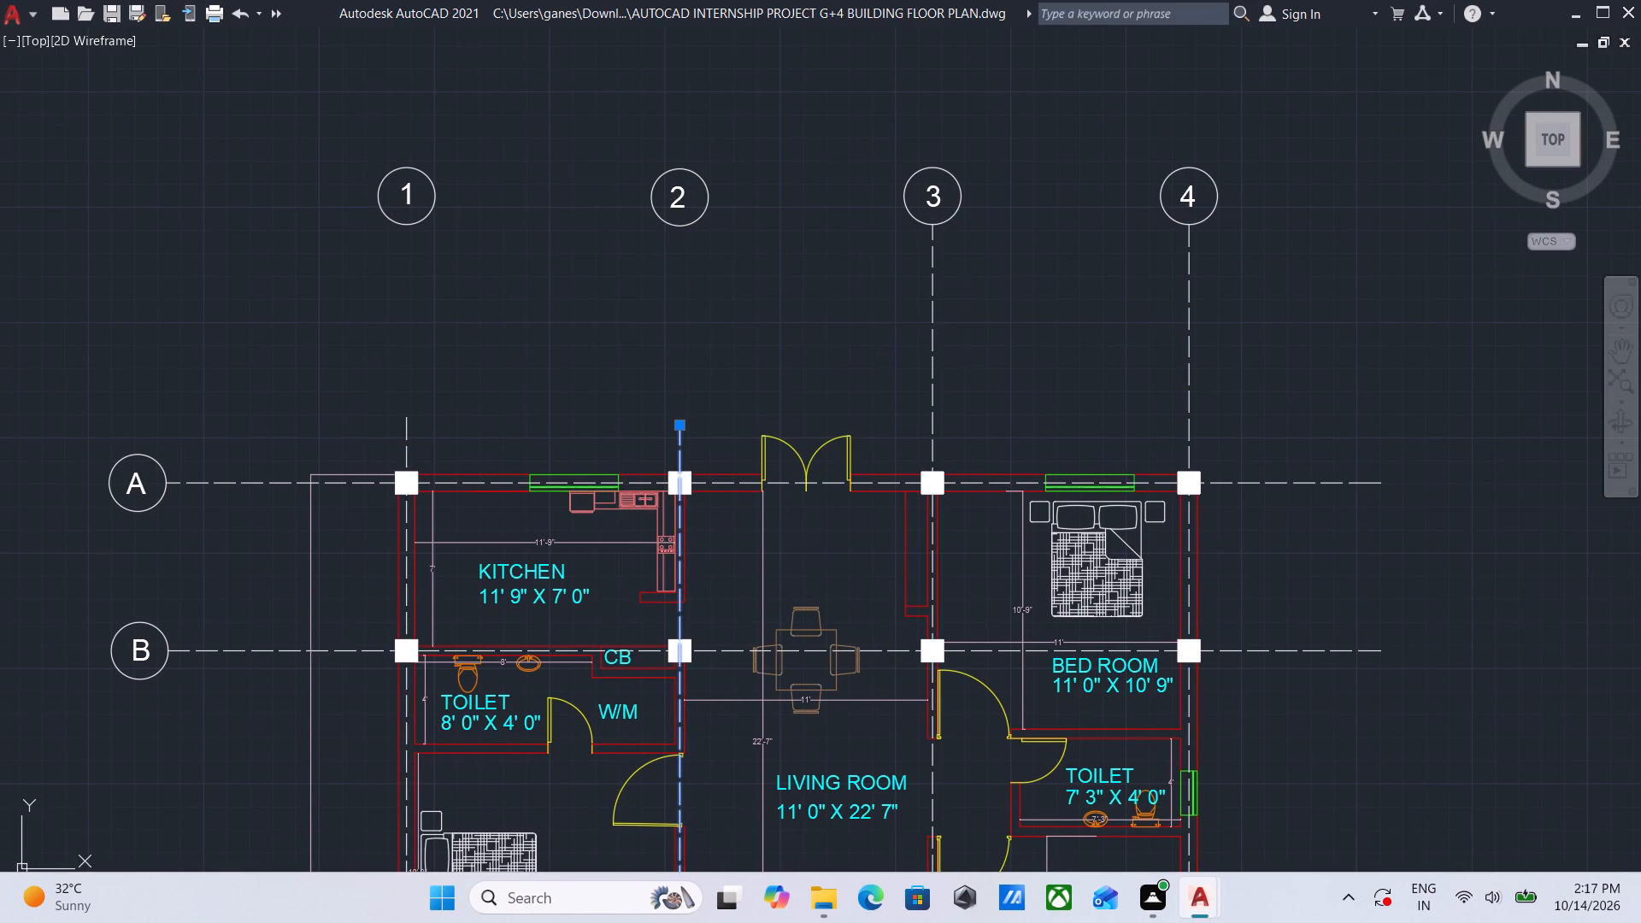
{"action": "left_click", "coordinate": [895, 313]}
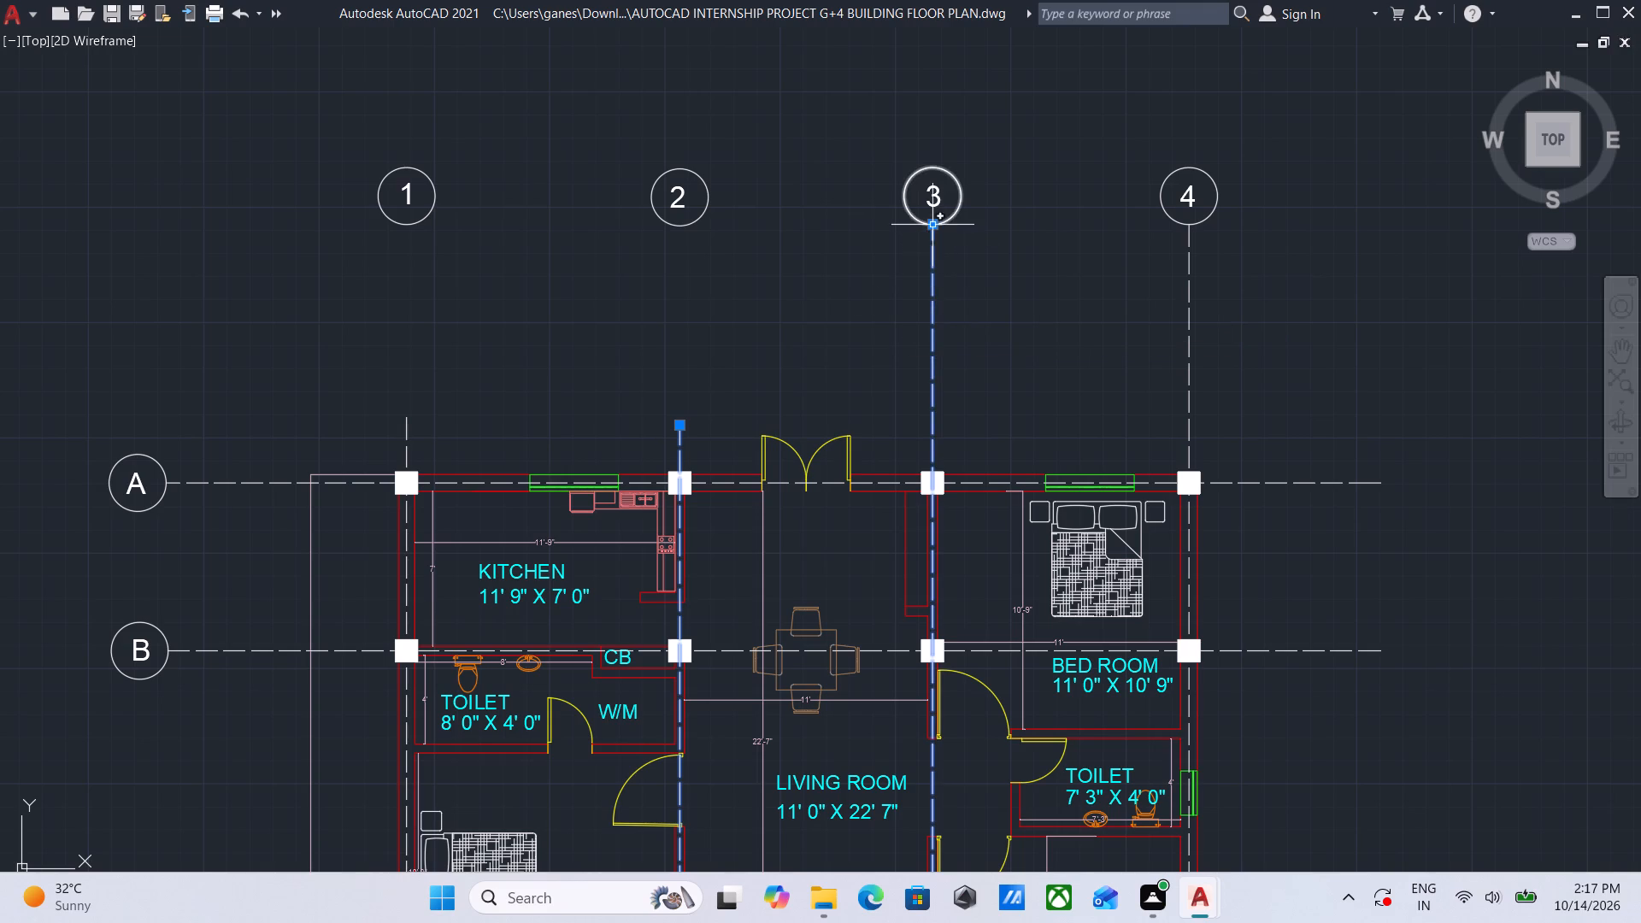
{"action": "left_click", "coordinate": [934, 224]}
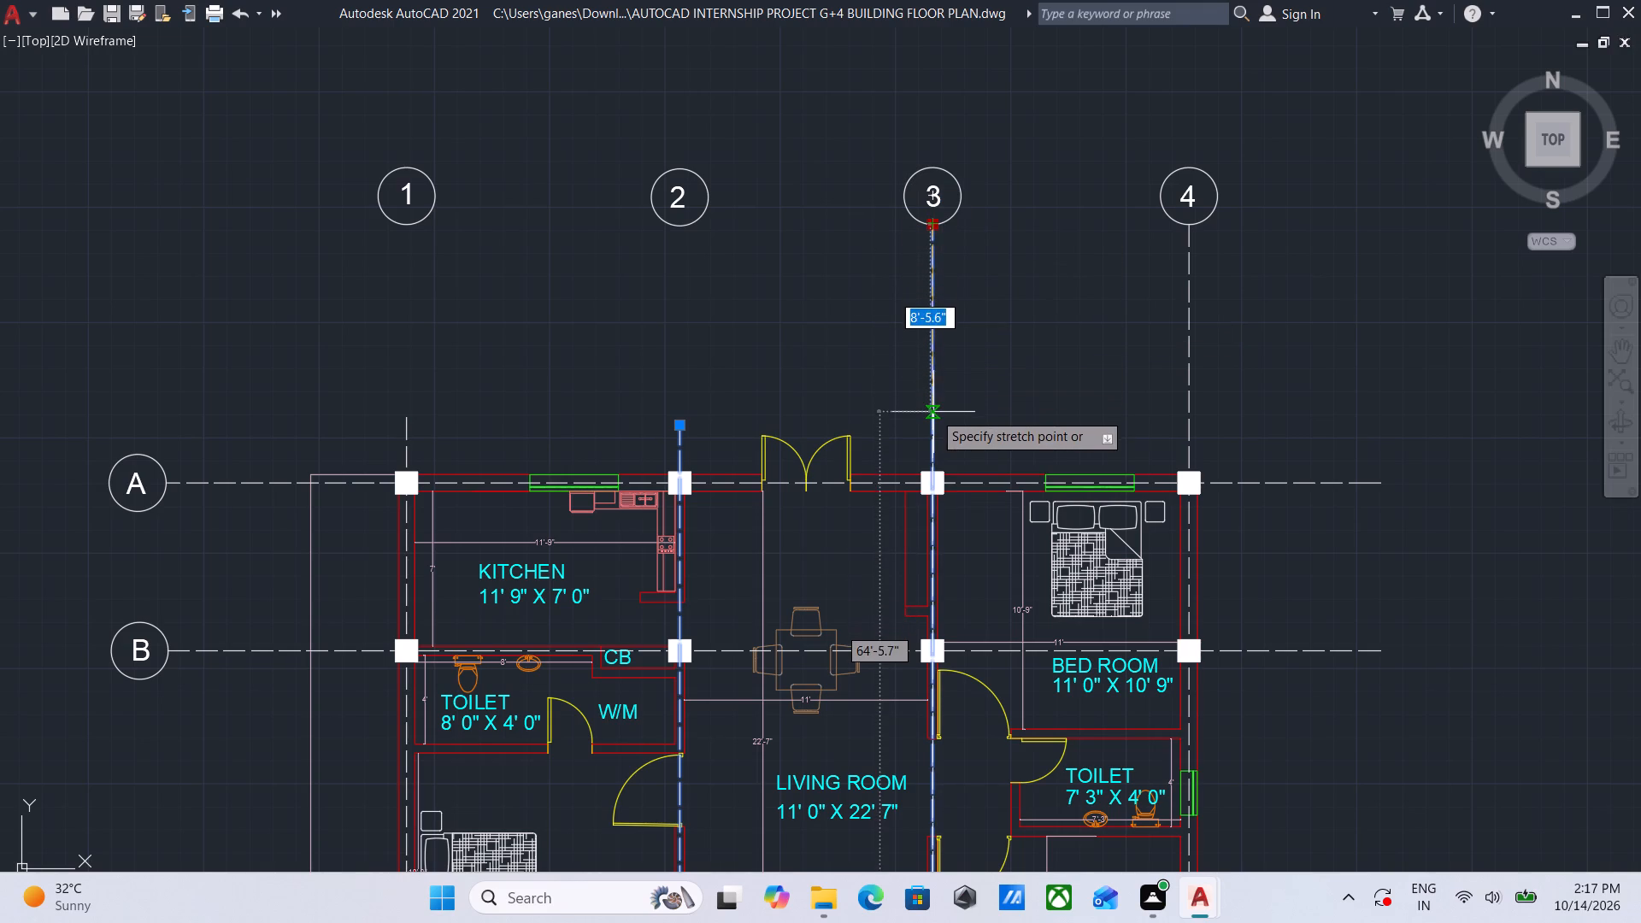
{"action": "left_click", "coordinate": [934, 415]}
{"action": "scroll", "coordinate": [945, 398], "scroll_direction": "down", "scroll_amount": 1}
{"action": "middle_click_drag", "start_coordinate": [941, 396], "coordinate": [772, 367]}
{"action": "key", "text": "Escape"}
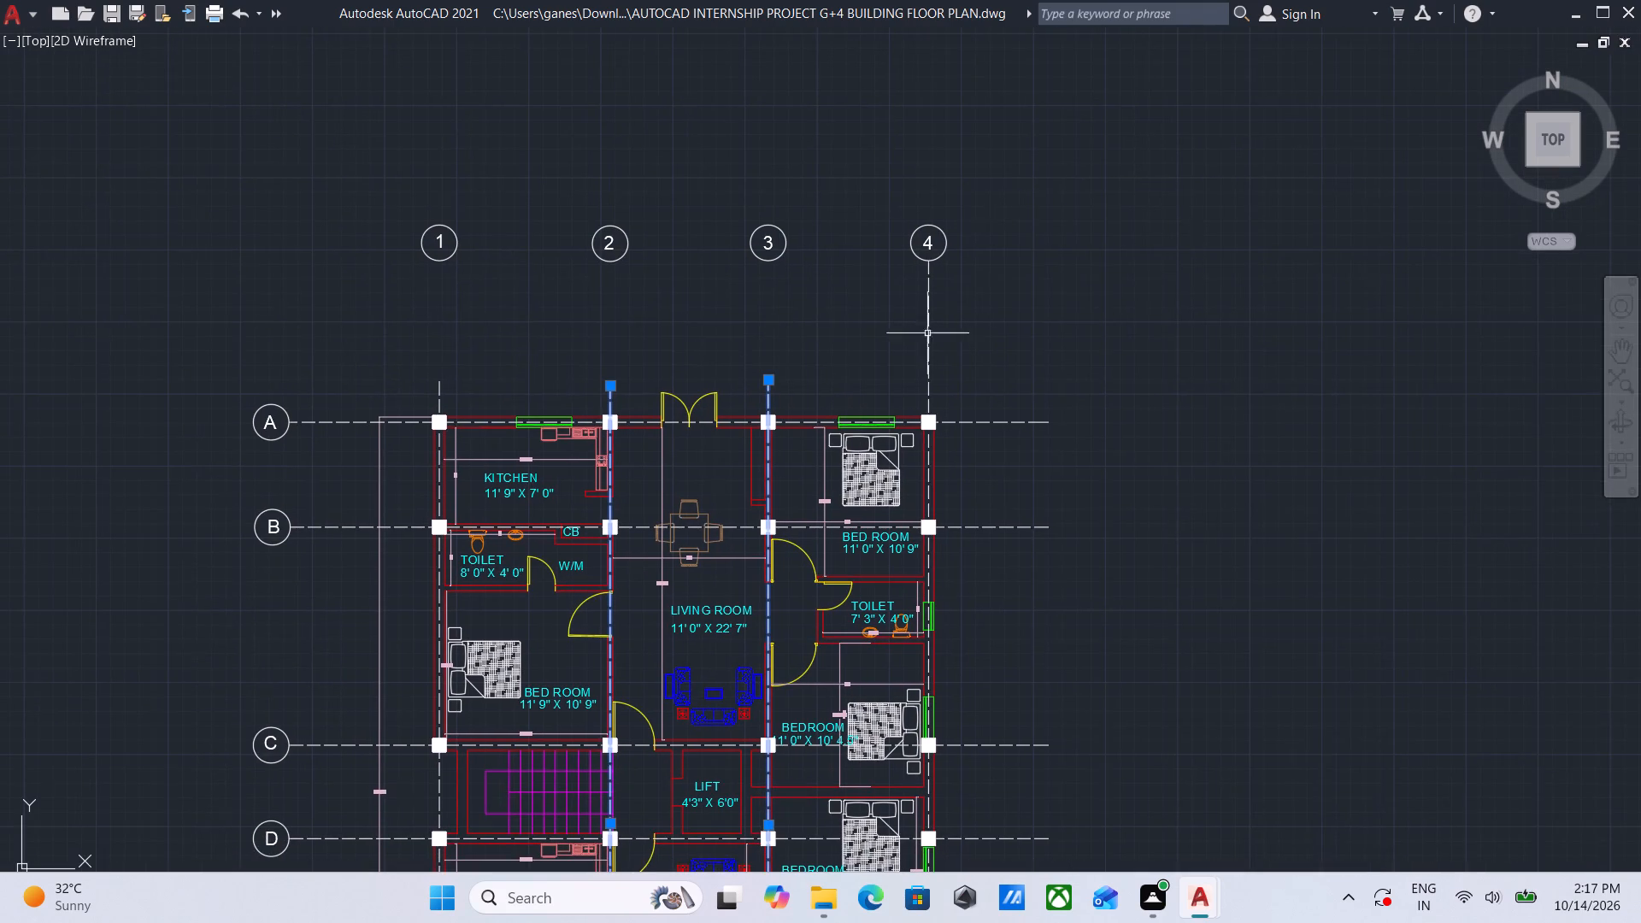
Shorten vertical gridline 4 by about 7'-10" at its upper end, stopping just above gridline A.
{"action": "left_click", "coordinate": [954, 330]}
{"action": "left_click", "coordinate": [918, 343]}
{"action": "left_click", "coordinate": [932, 257]}
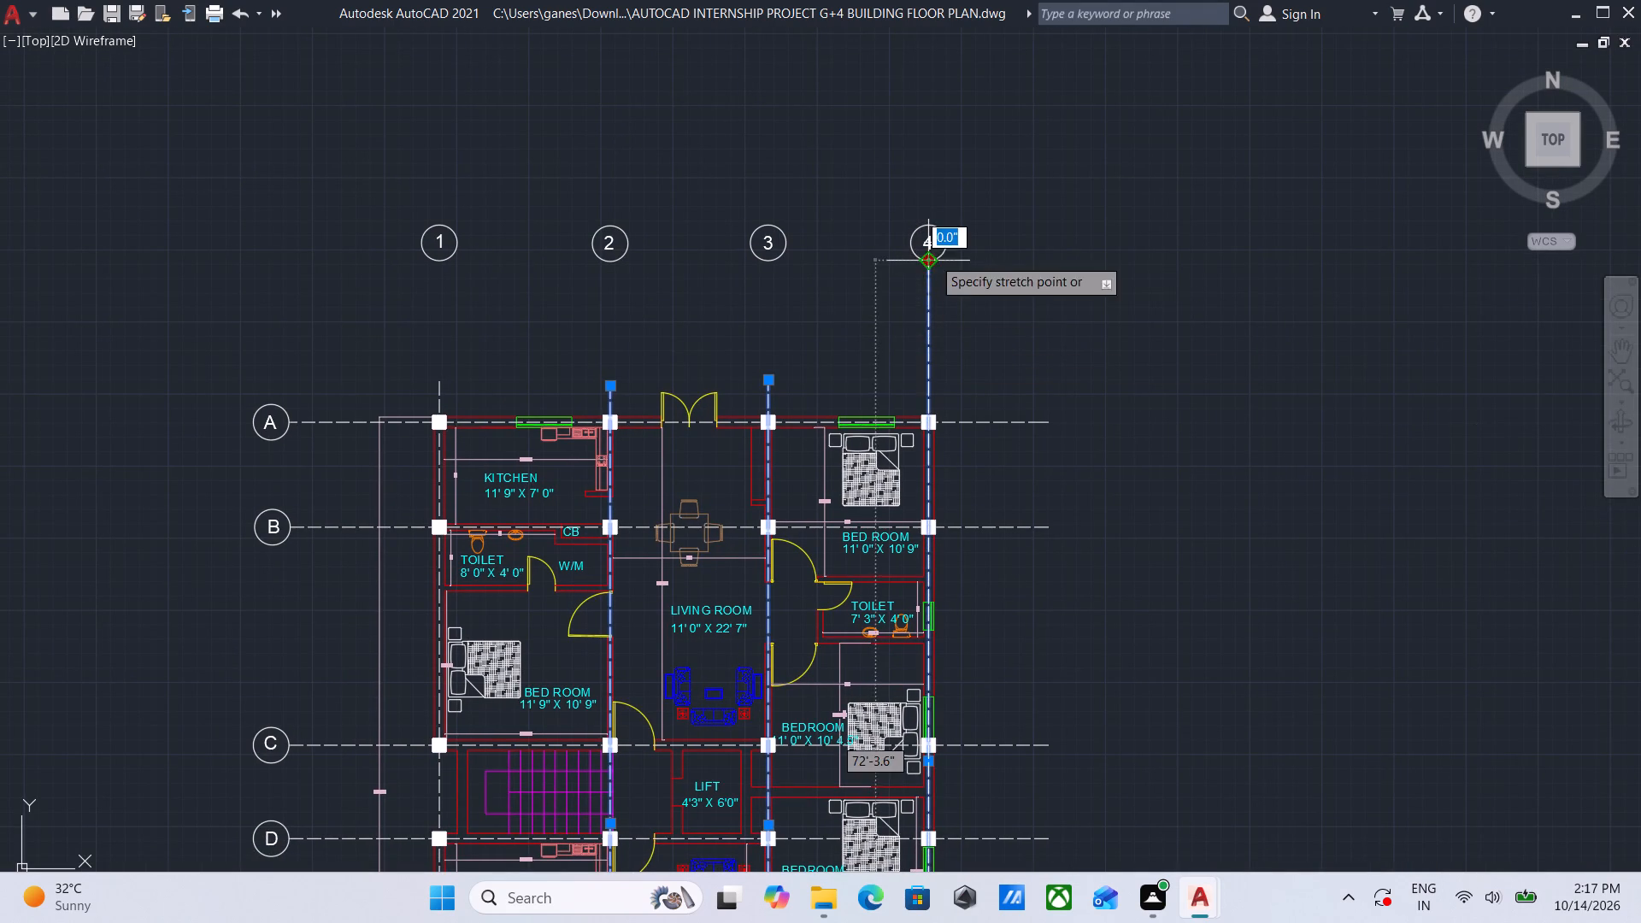
{"action": "left_click", "coordinate": [929, 369]}
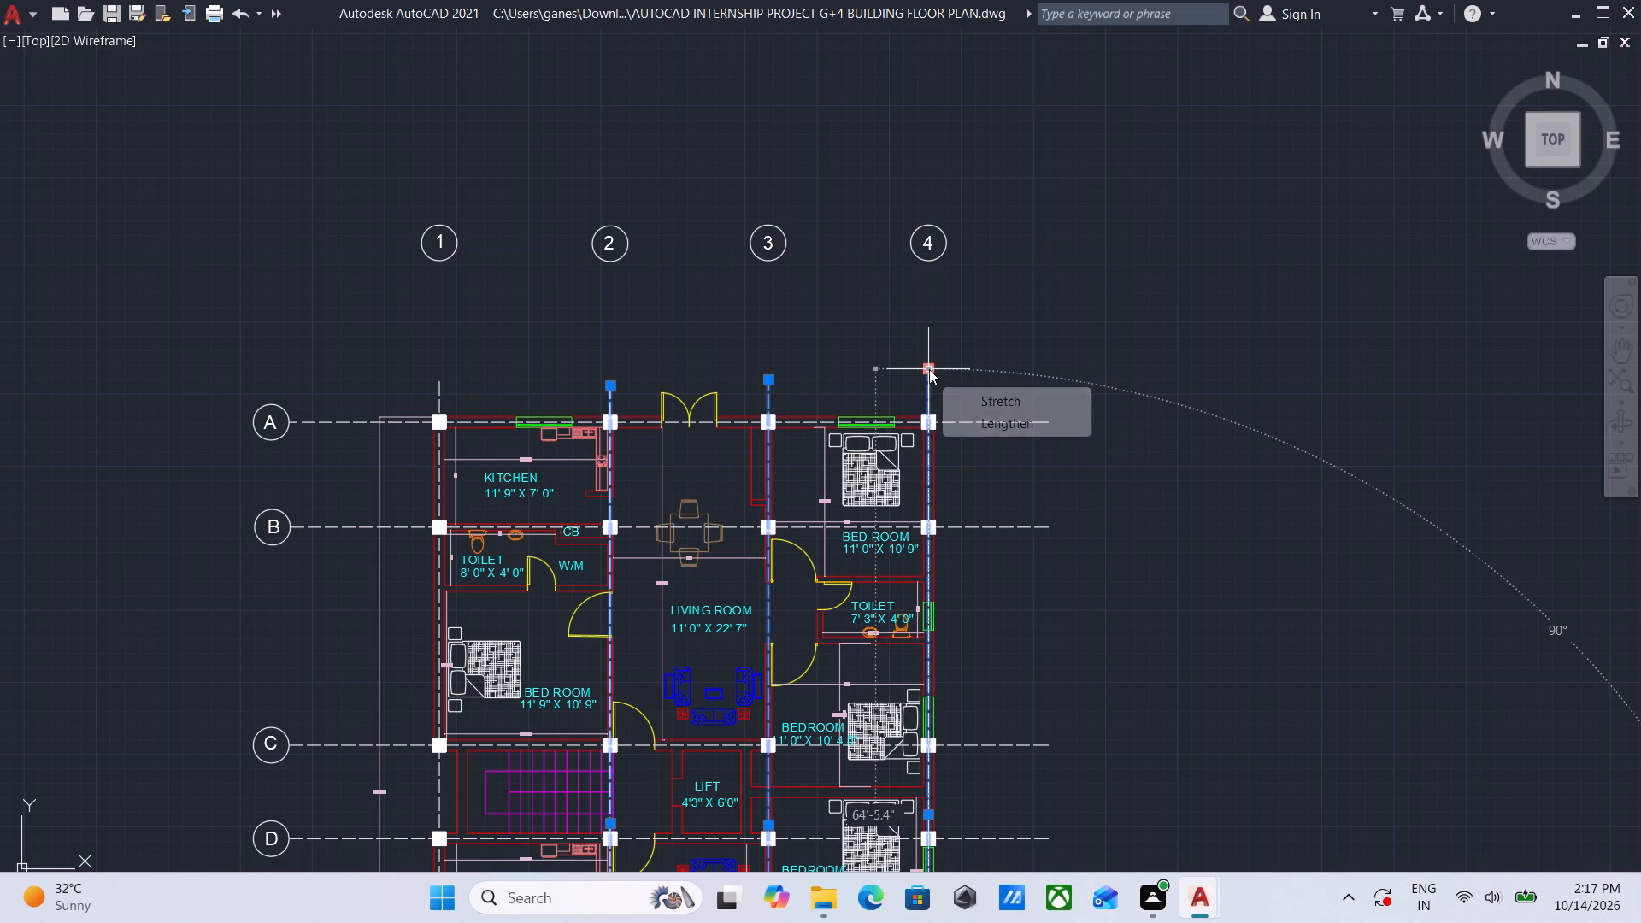
{"action": "key", "text": "Escape"}
{"action": "scroll", "coordinate": [374, 286], "scroll_direction": "up", "scroll_amount": 2}
{"action": "scroll", "coordinate": [415, 280], "scroll_direction": "down", "scroll_amount": 2}
{"action": "key", "text": "Escape"}
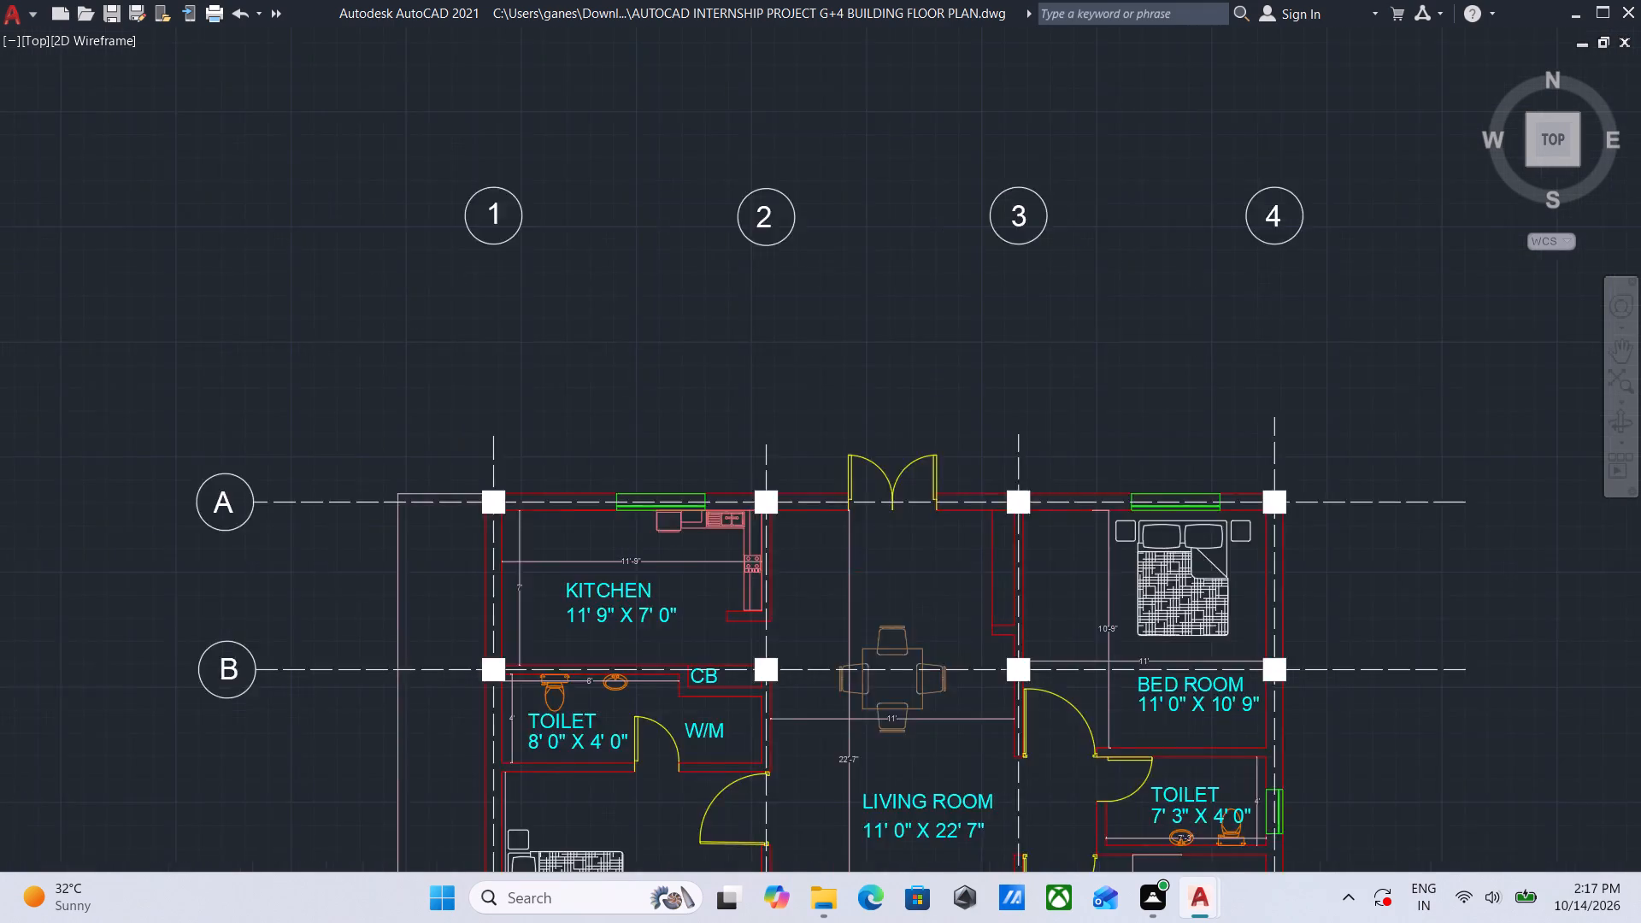
Move grid bubble 1 with its number straight down so its bottom point meets the shortened end of gridline 1.
{"action": "scroll", "coordinate": [497, 282], "scroll_direction": "up", "scroll_amount": 1}
{"action": "left_click", "coordinate": [480, 276]}
{"action": "left_click", "coordinate": [396, 159]}
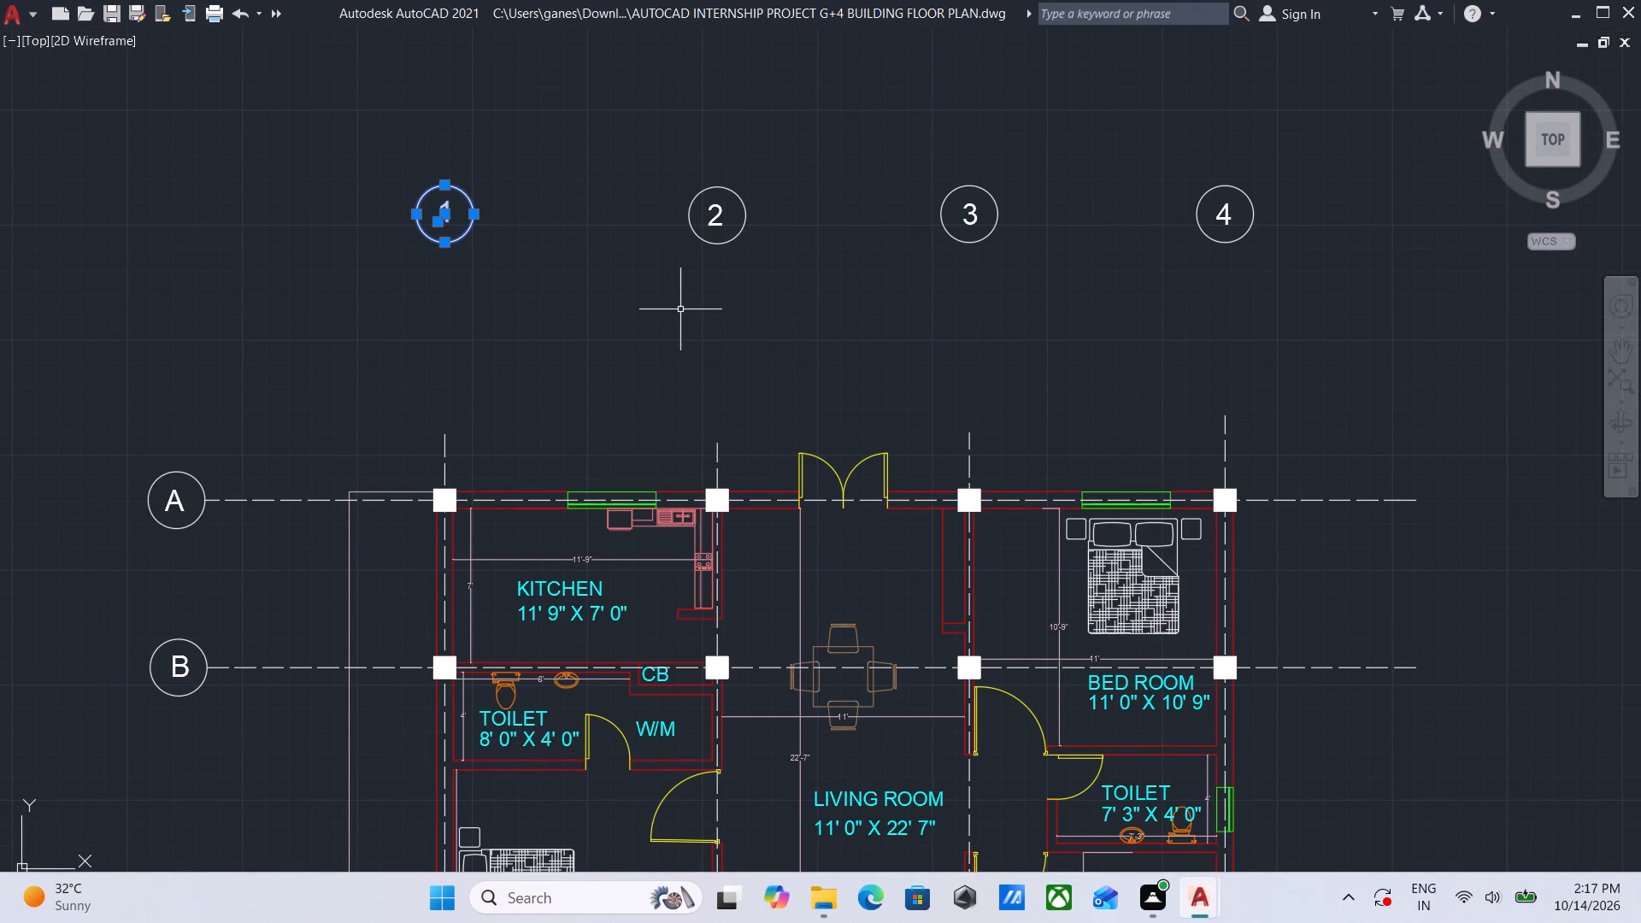
{"action": "scroll", "coordinate": [528, 225], "scroll_direction": "up", "scroll_amount": 3}
{"action": "scroll", "coordinate": [379, 300], "scroll_direction": "down", "scroll_amount": 2}
{"action": "middle_click_drag", "start_coordinate": [388, 302], "coordinate": [495, 265]}
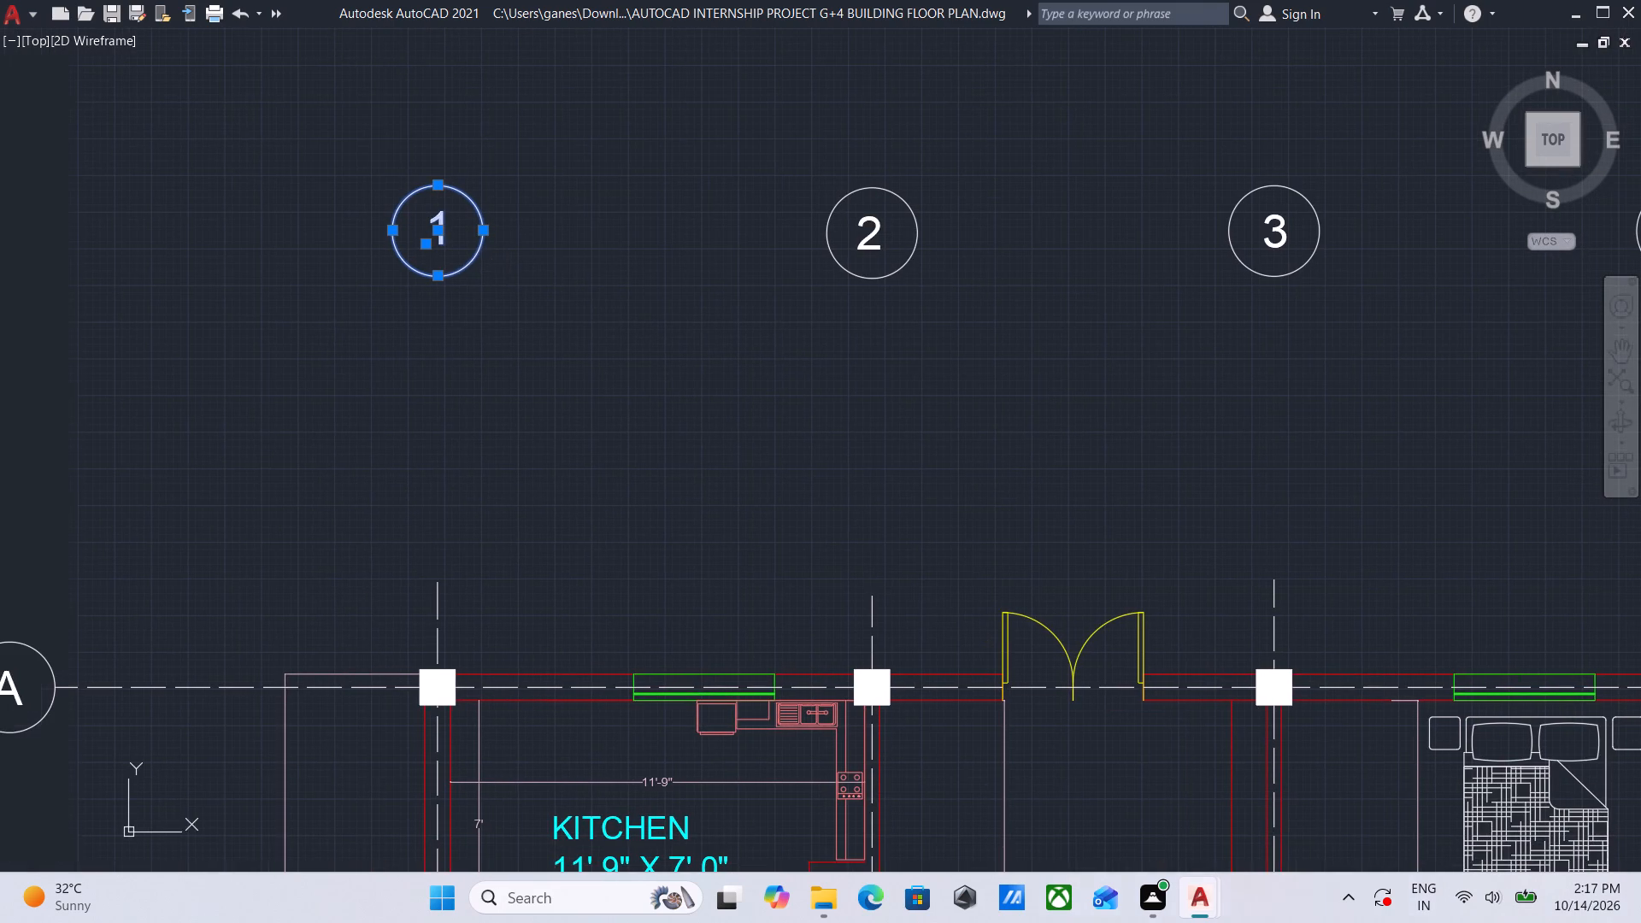
{"action": "key", "text": "m"}
{"action": "key", "text": "Return"}
{"action": "scroll", "coordinate": [415, 297], "scroll_direction": "up", "scroll_amount": 1}
{"action": "left_click", "coordinate": [455, 268]}
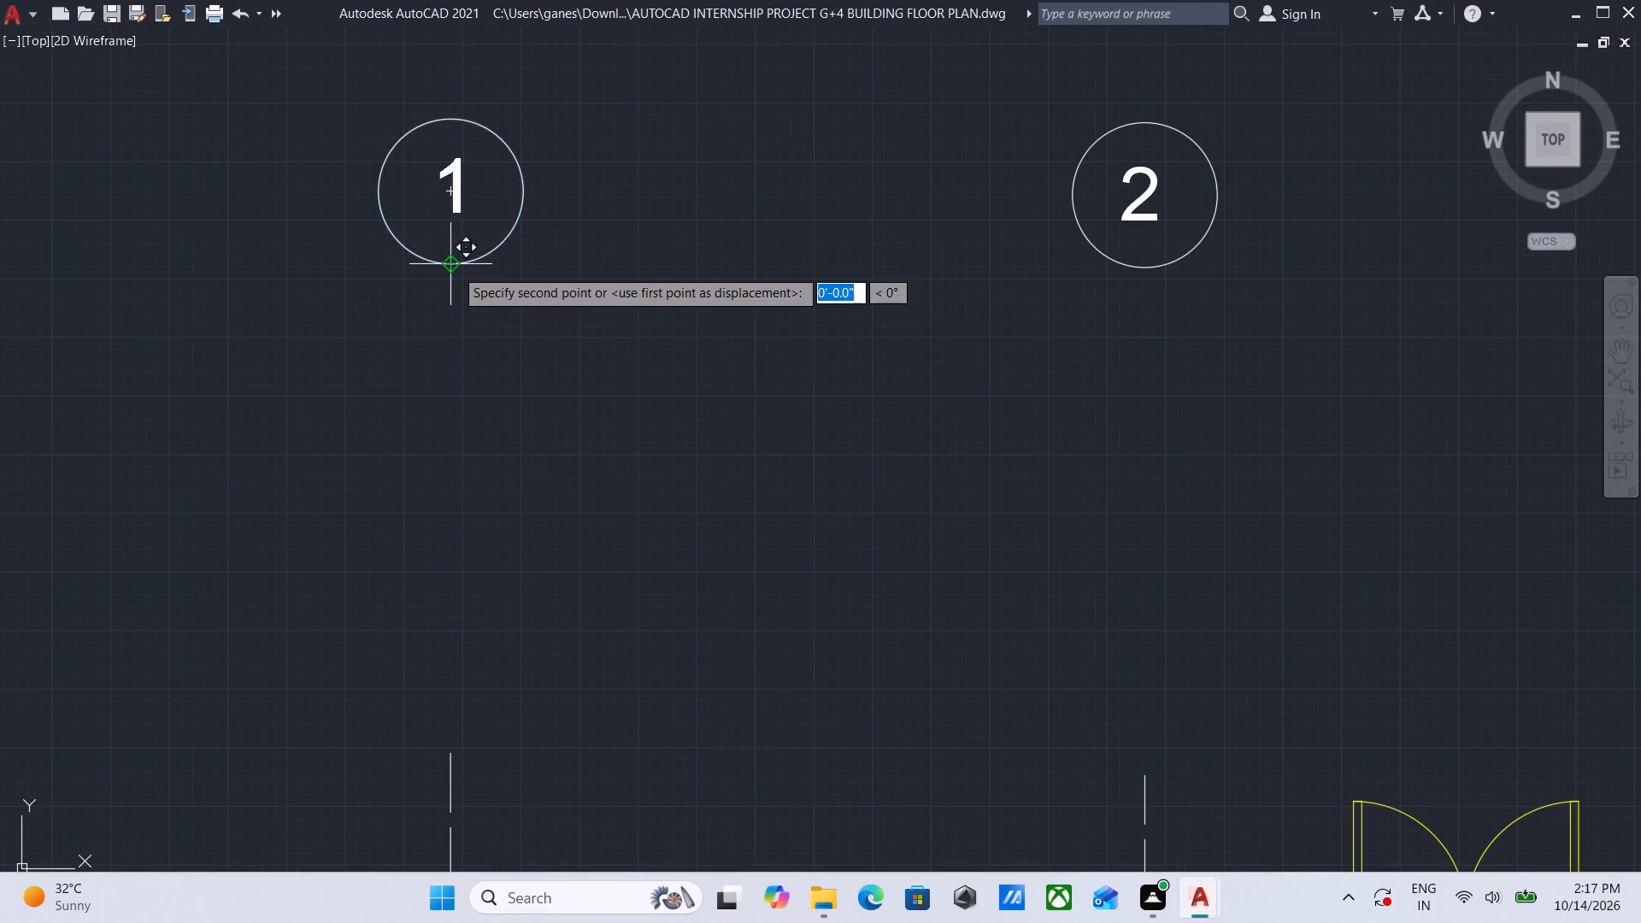
{"action": "middle_click_drag", "start_coordinate": [462, 469], "coordinate": [463, 291]}
{"action": "left_click", "coordinate": [453, 579]}
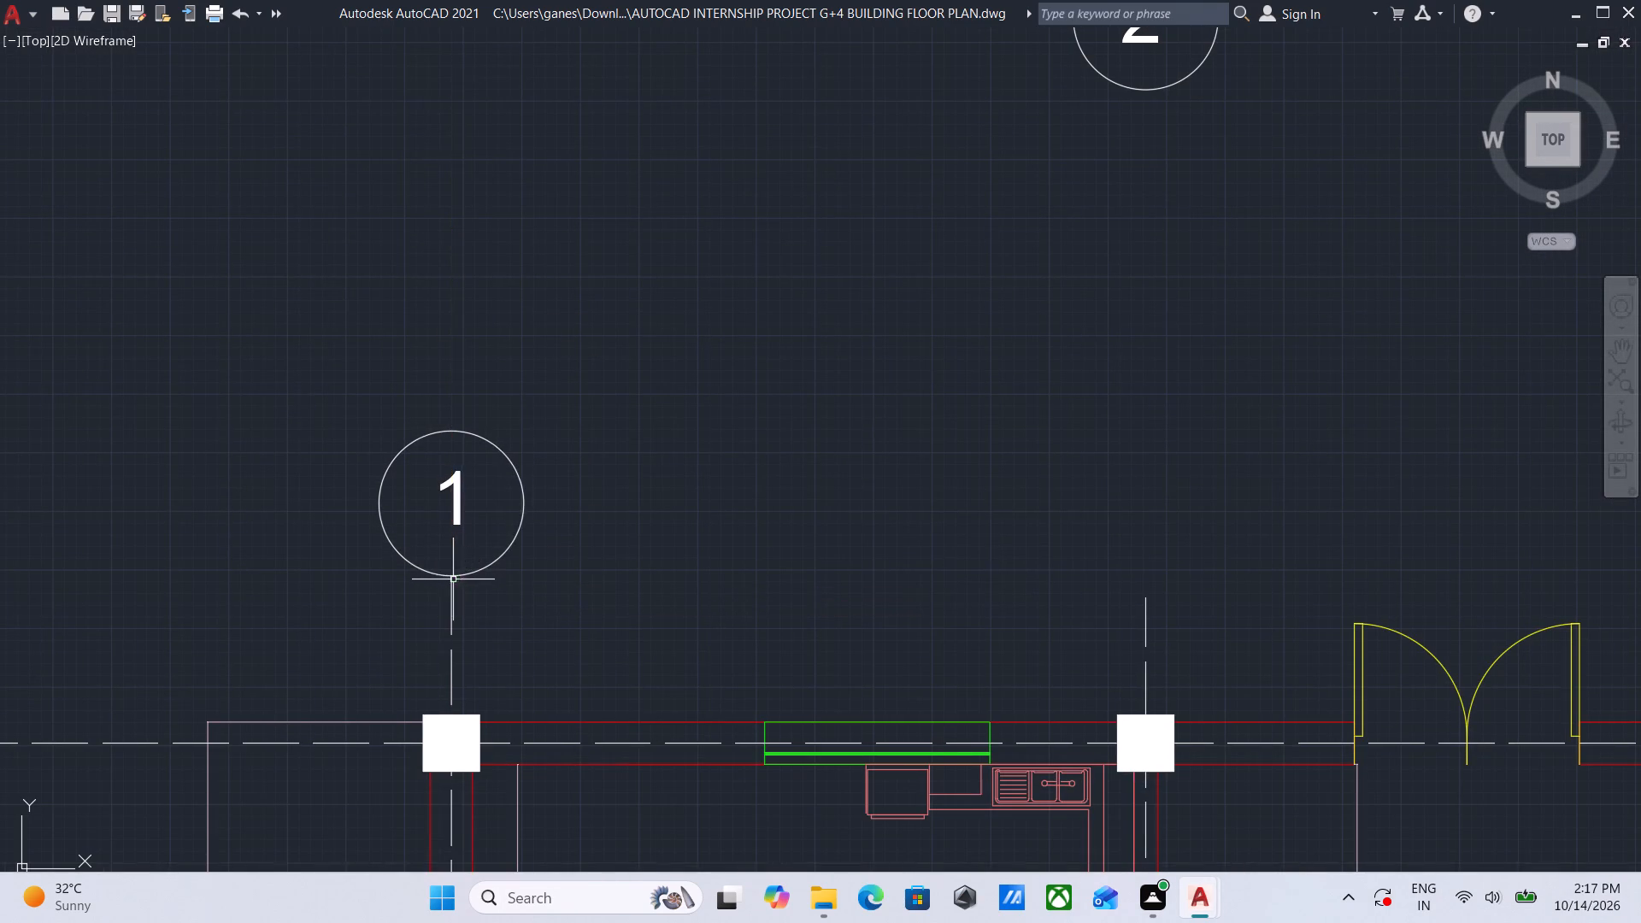
Move grid bubble 2 with its number straight down from its bottom point onto the upper end of gridline 2.
{"action": "scroll", "coordinate": [574, 410], "scroll_direction": "down", "scroll_amount": 2}
{"action": "middle_click_drag", "start_coordinate": [563, 420], "coordinate": [370, 523]}
{"action": "left_click_drag", "start_coordinate": [655, 438], "coordinate": [651, 422]}
{"action": "left_click", "coordinate": [528, 219]}
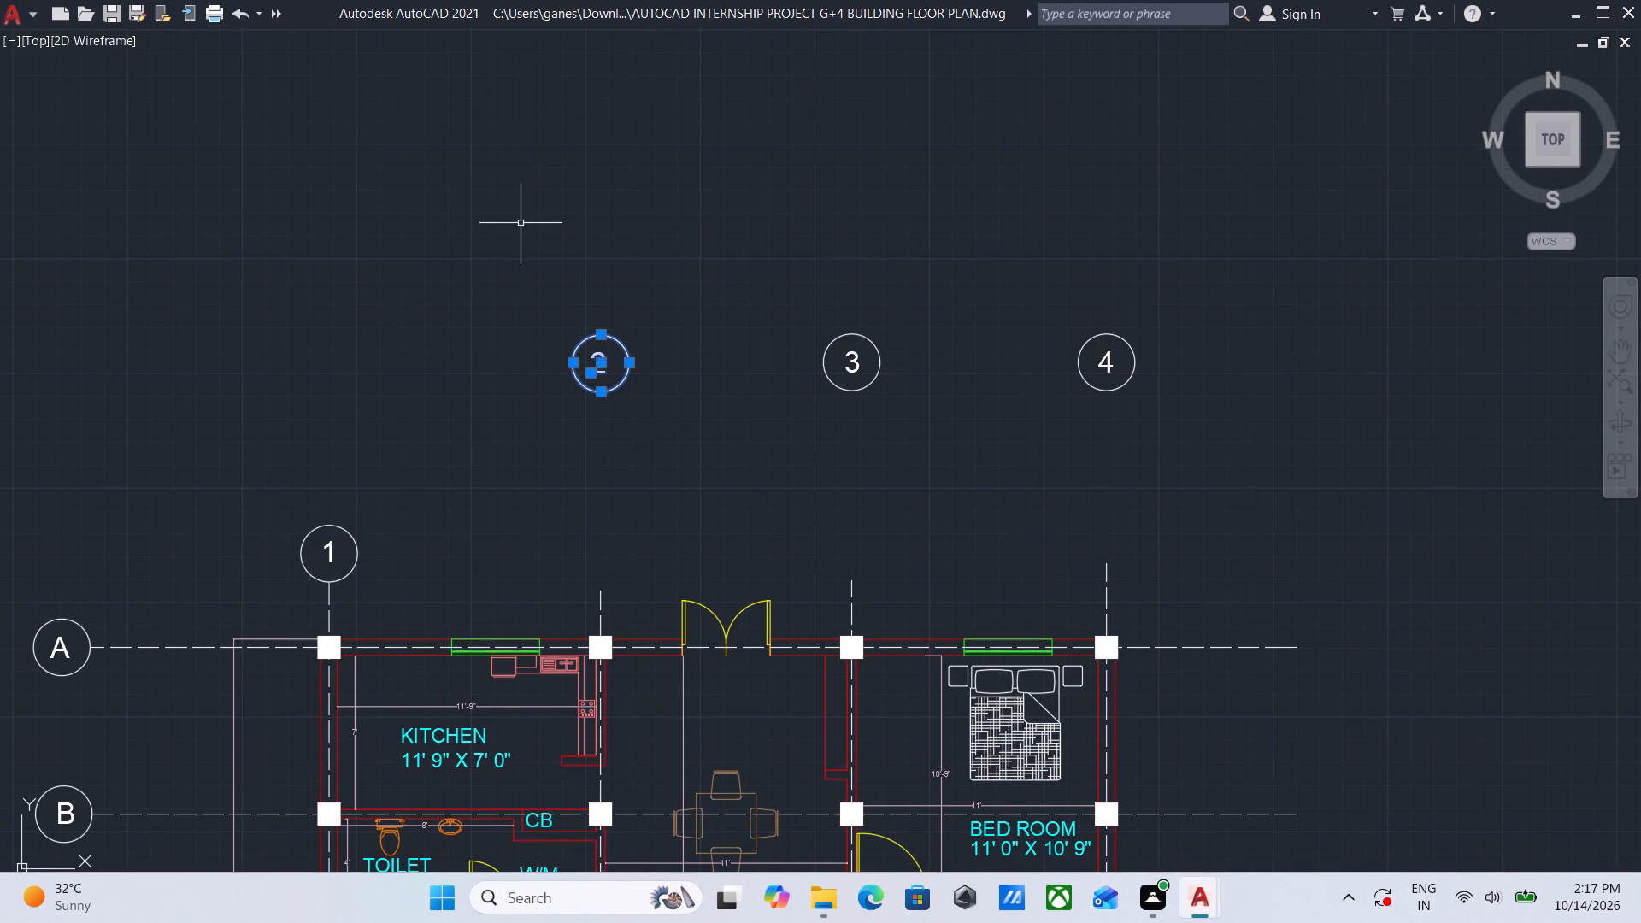
{"action": "key", "text": "m"}
{"action": "key", "text": "Return"}
{"action": "scroll", "coordinate": [546, 385], "scroll_direction": "up", "scroll_amount": 2}
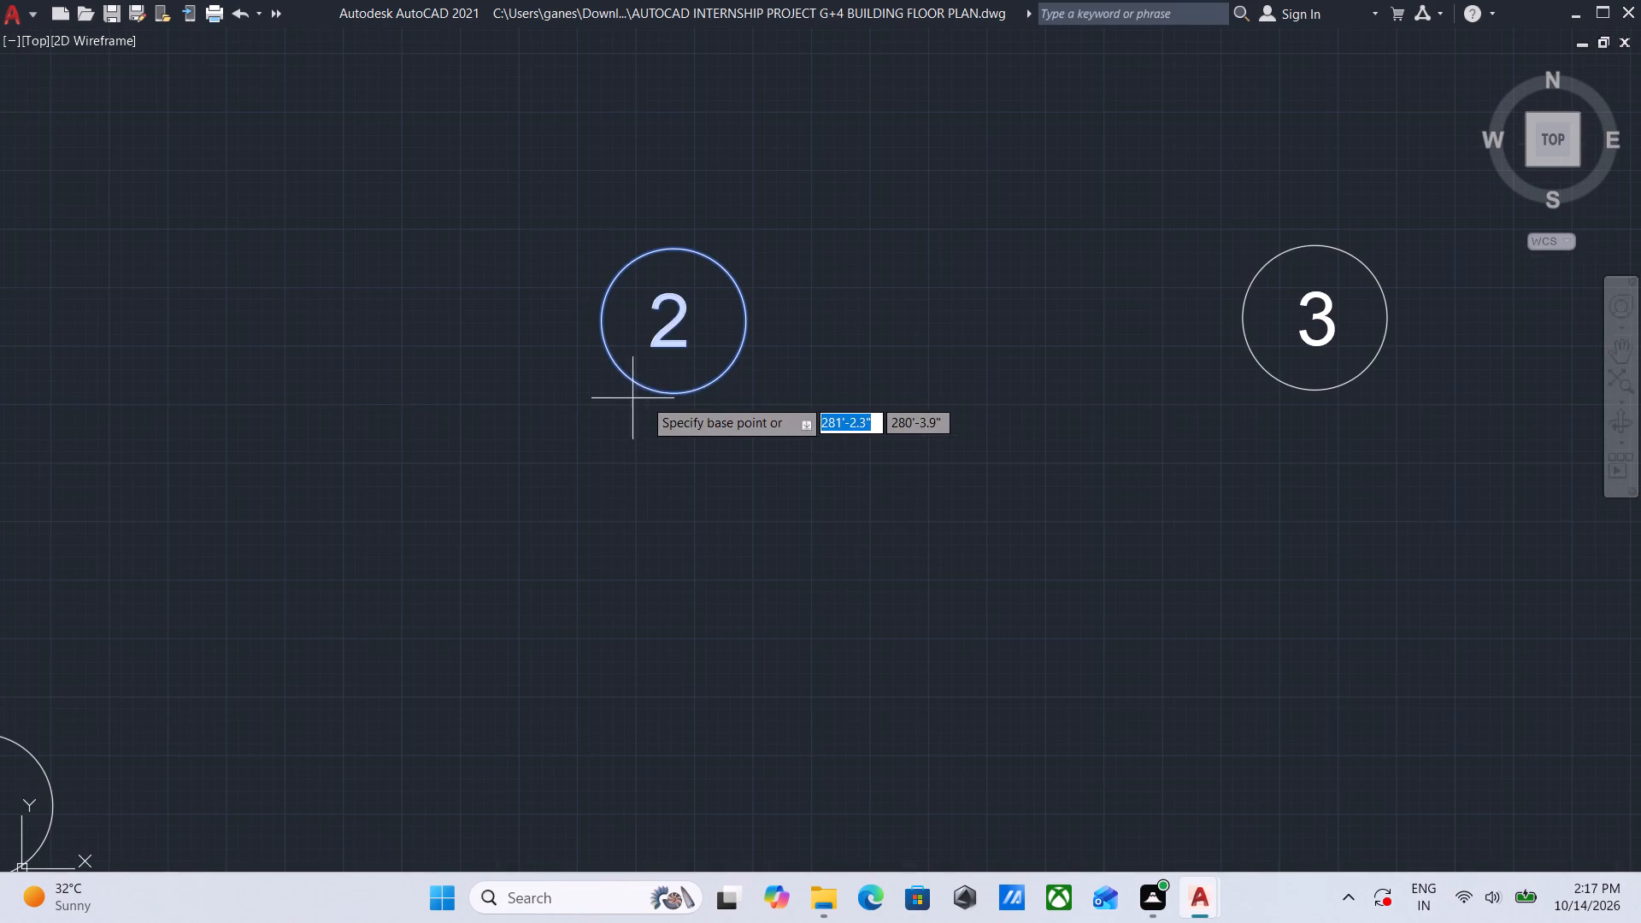
{"action": "left_click", "coordinate": [673, 395]}
{"action": "scroll", "coordinate": [661, 480], "scroll_direction": "down", "scroll_amount": 1}
{"action": "middle_click_drag", "start_coordinate": [661, 480], "coordinate": [593, 153]}
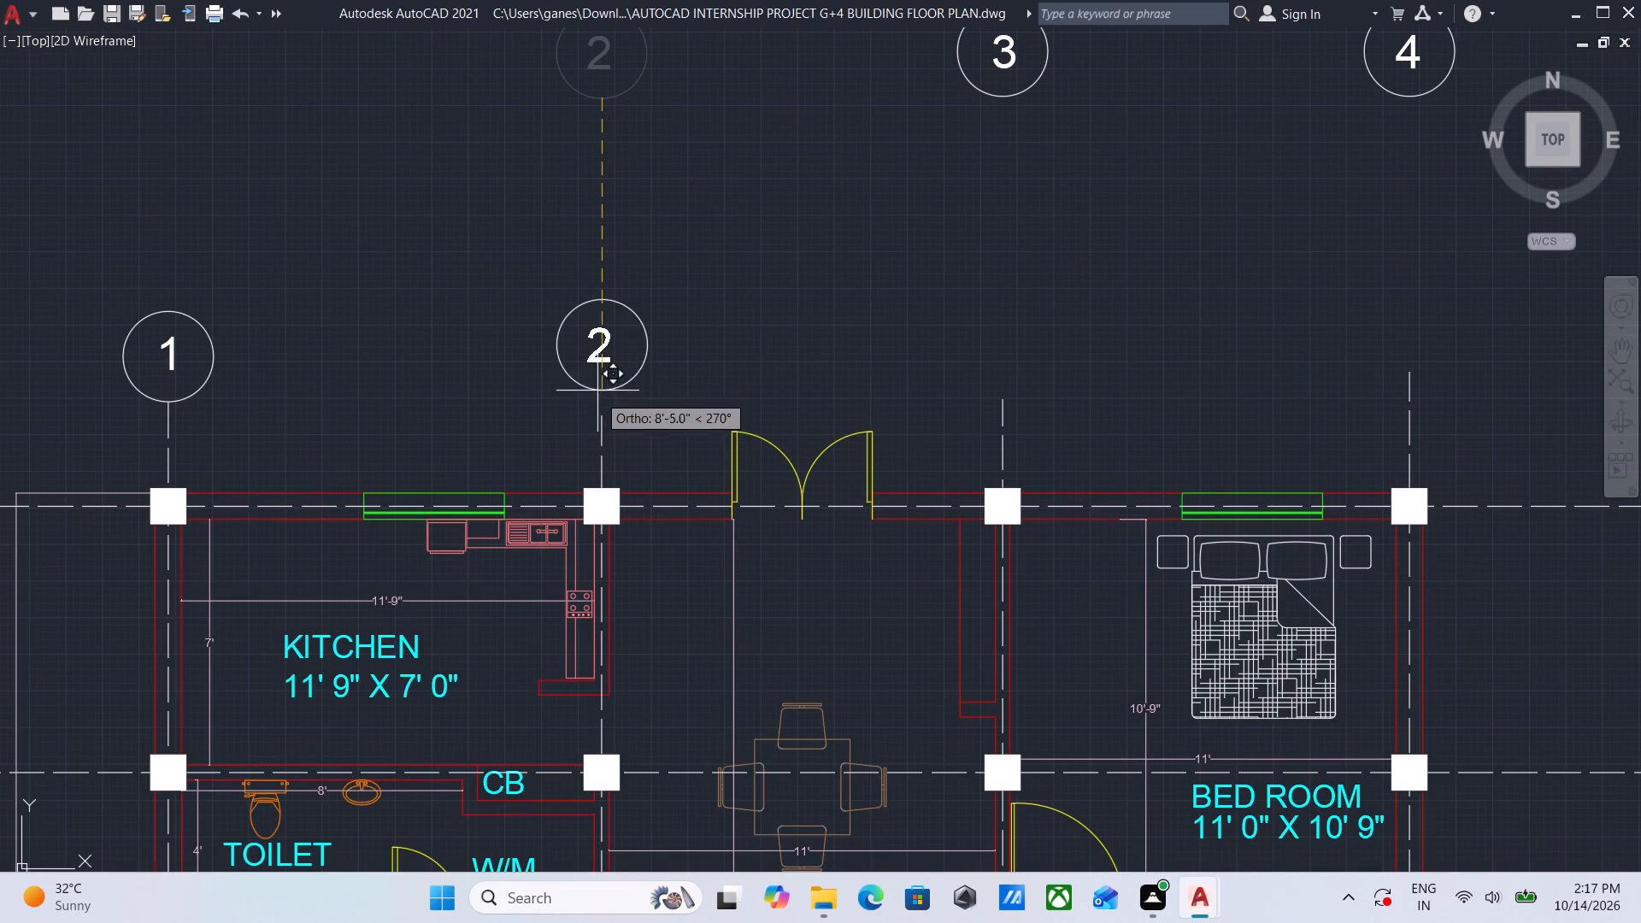
{"action": "left_click", "coordinate": [602, 421]}
Move grid bubble 3 with its number straight down from its bottom point onto the upper end of gridline 3.
{"action": "scroll", "coordinate": [676, 332], "scroll_direction": "down", "scroll_amount": 2}
{"action": "middle_click_drag", "start_coordinate": [676, 332], "coordinate": [482, 444]}
{"action": "scroll", "coordinate": [615, 332], "scroll_direction": "up", "scroll_amount": 2}
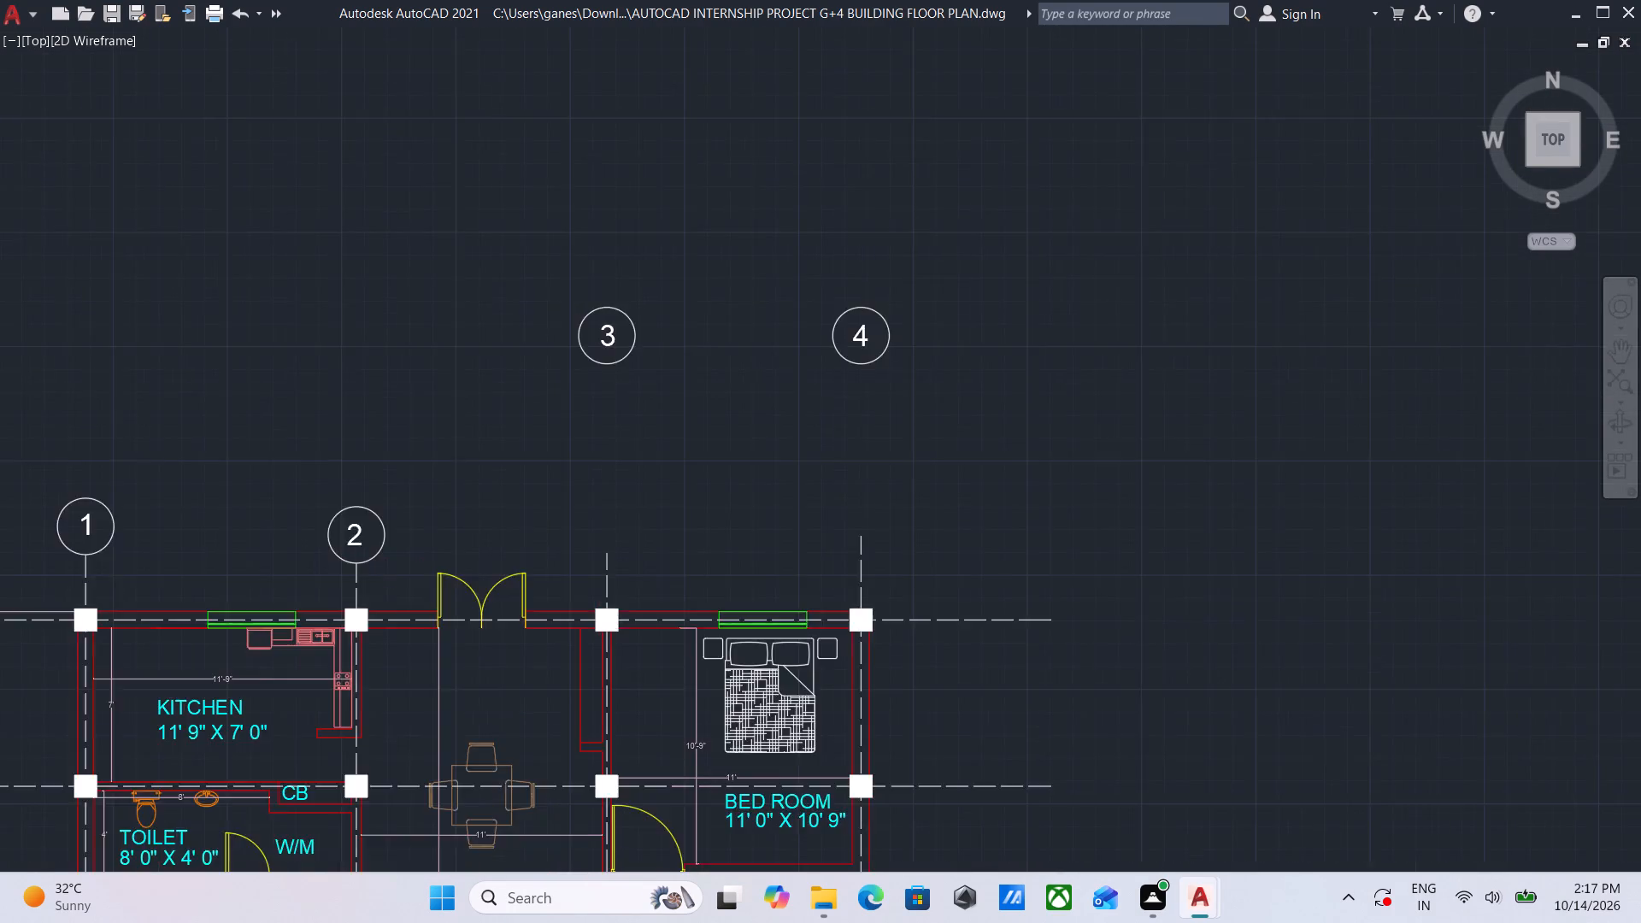
{"action": "left_click", "coordinate": [681, 420]}
{"action": "left_click", "coordinate": [516, 261]}
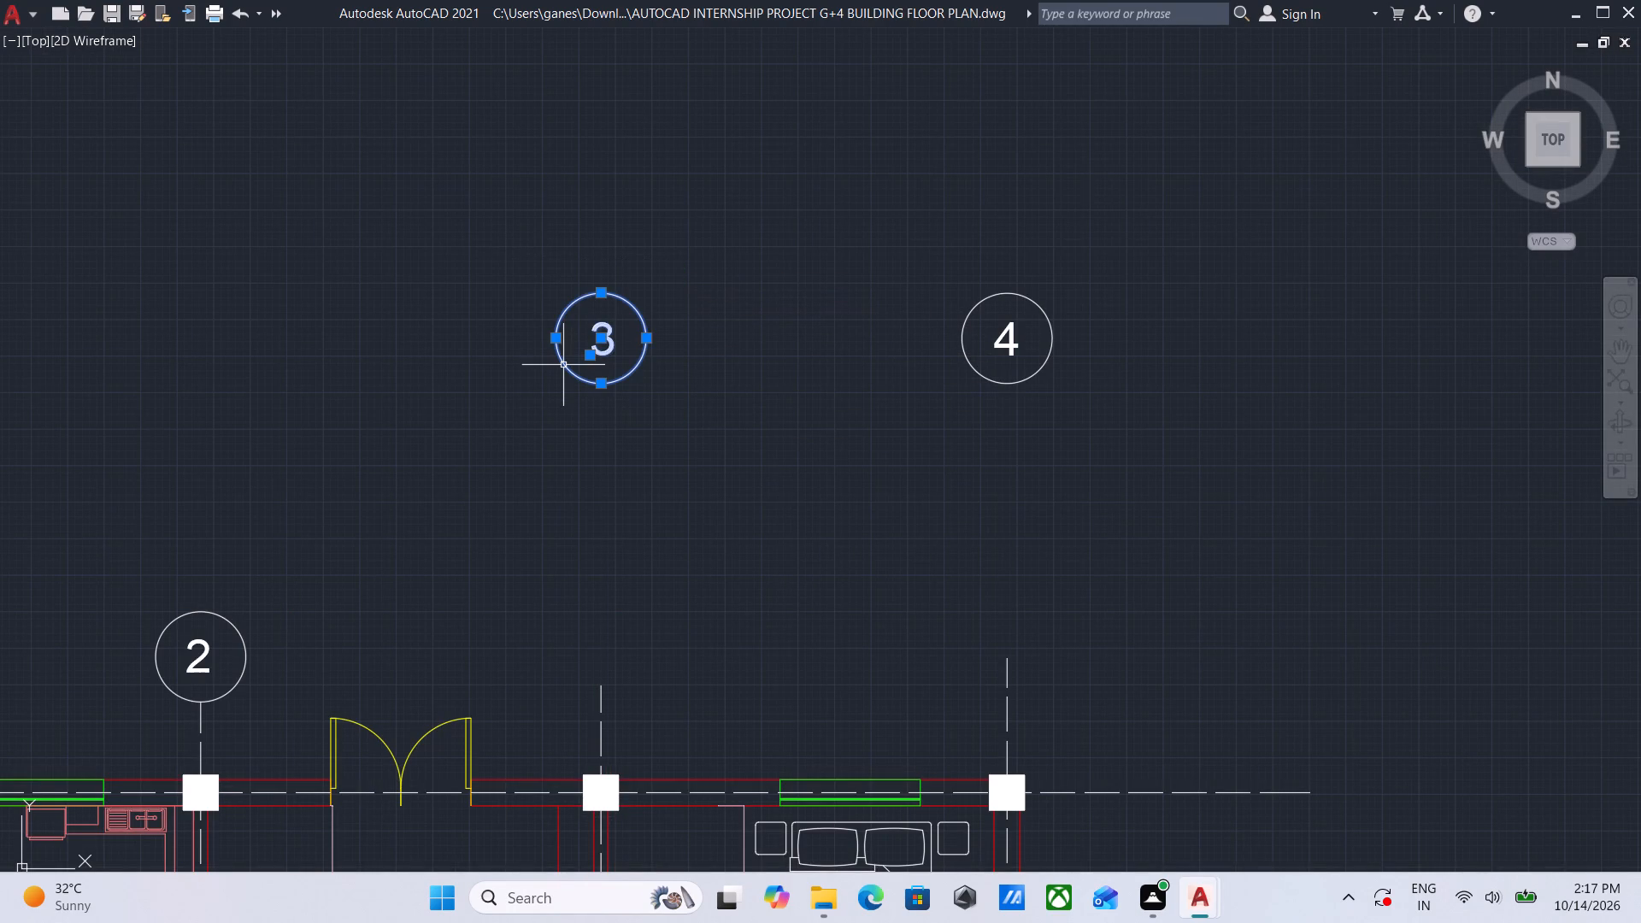
{"action": "key", "text": "m"}
{"action": "key", "text": "Return"}
{"action": "scroll", "coordinate": [594, 377], "scroll_direction": "up", "scroll_amount": 1}
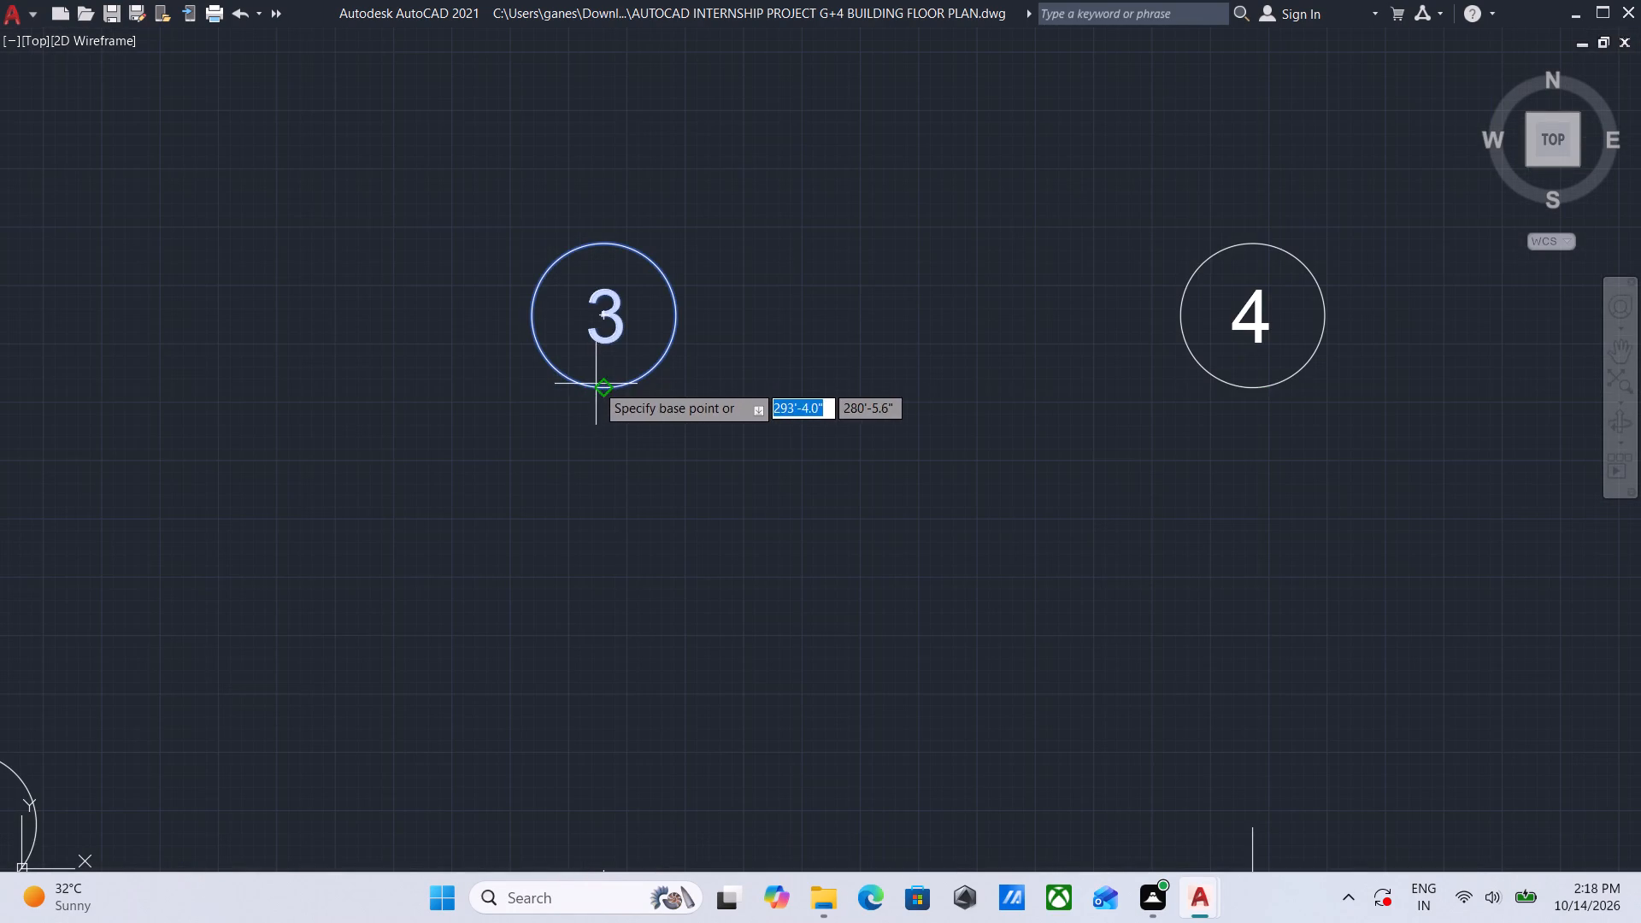
{"action": "left_click", "coordinate": [609, 385]}
{"action": "middle_click_drag", "start_coordinate": [606, 472], "coordinate": [598, 126]}
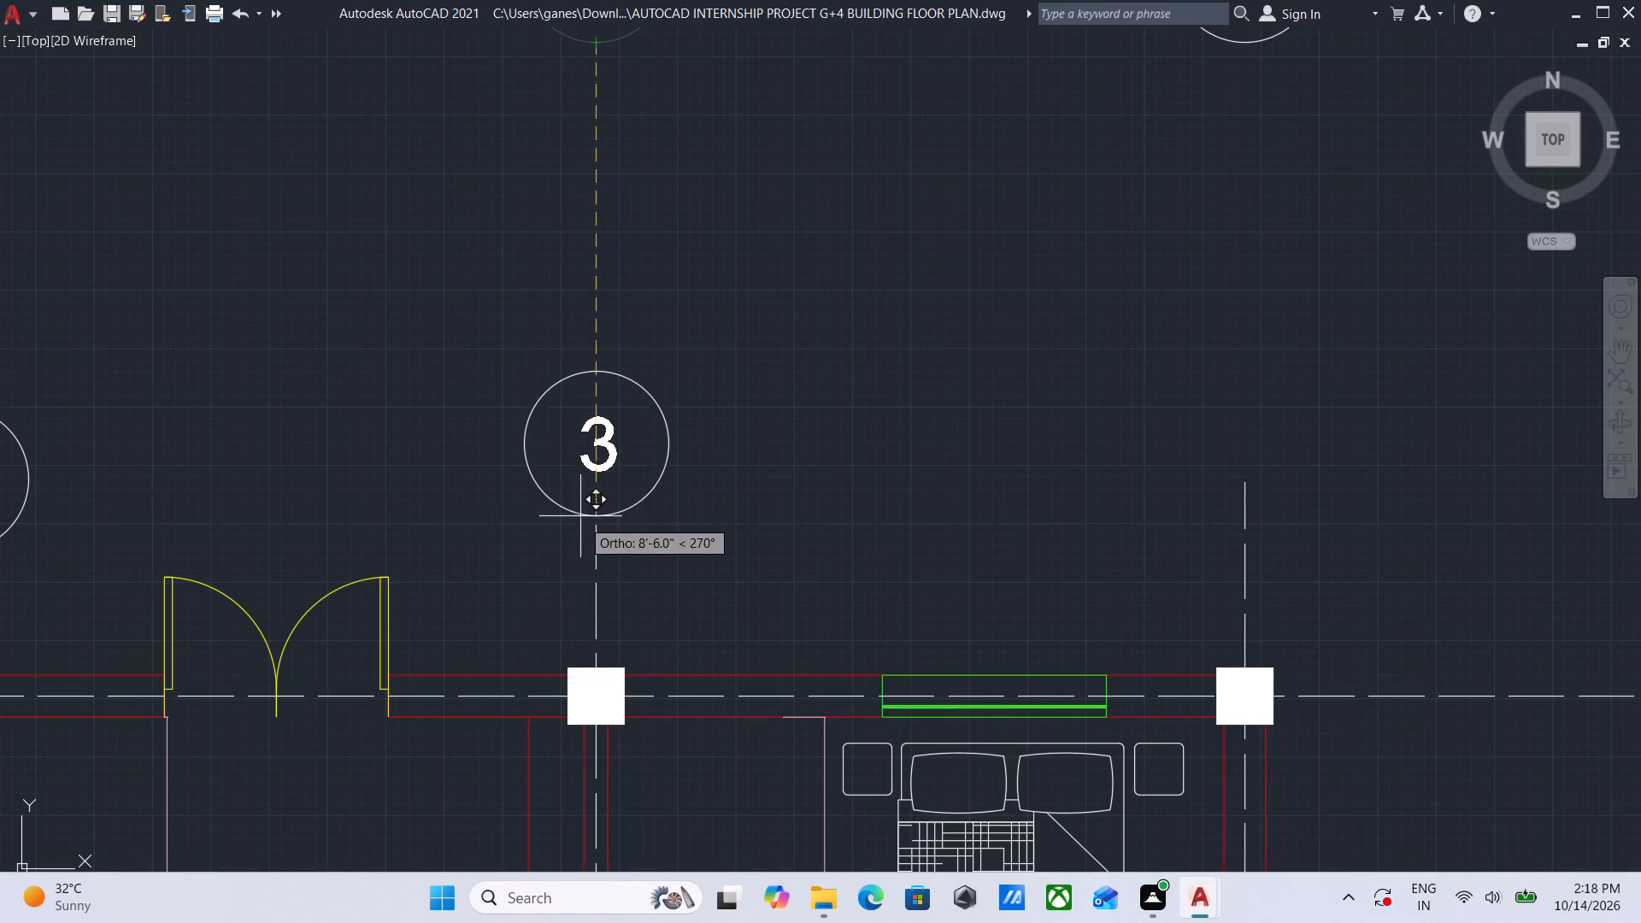
{"action": "left_click", "coordinate": [599, 523]}
Move grid bubble 4 with its number about 7'-10" straight down onto the upper end of gridline 4.
{"action": "scroll", "coordinate": [741, 286], "scroll_direction": "down", "scroll_amount": 2}
{"action": "middle_click_drag", "start_coordinate": [741, 286], "coordinate": [538, 385]}
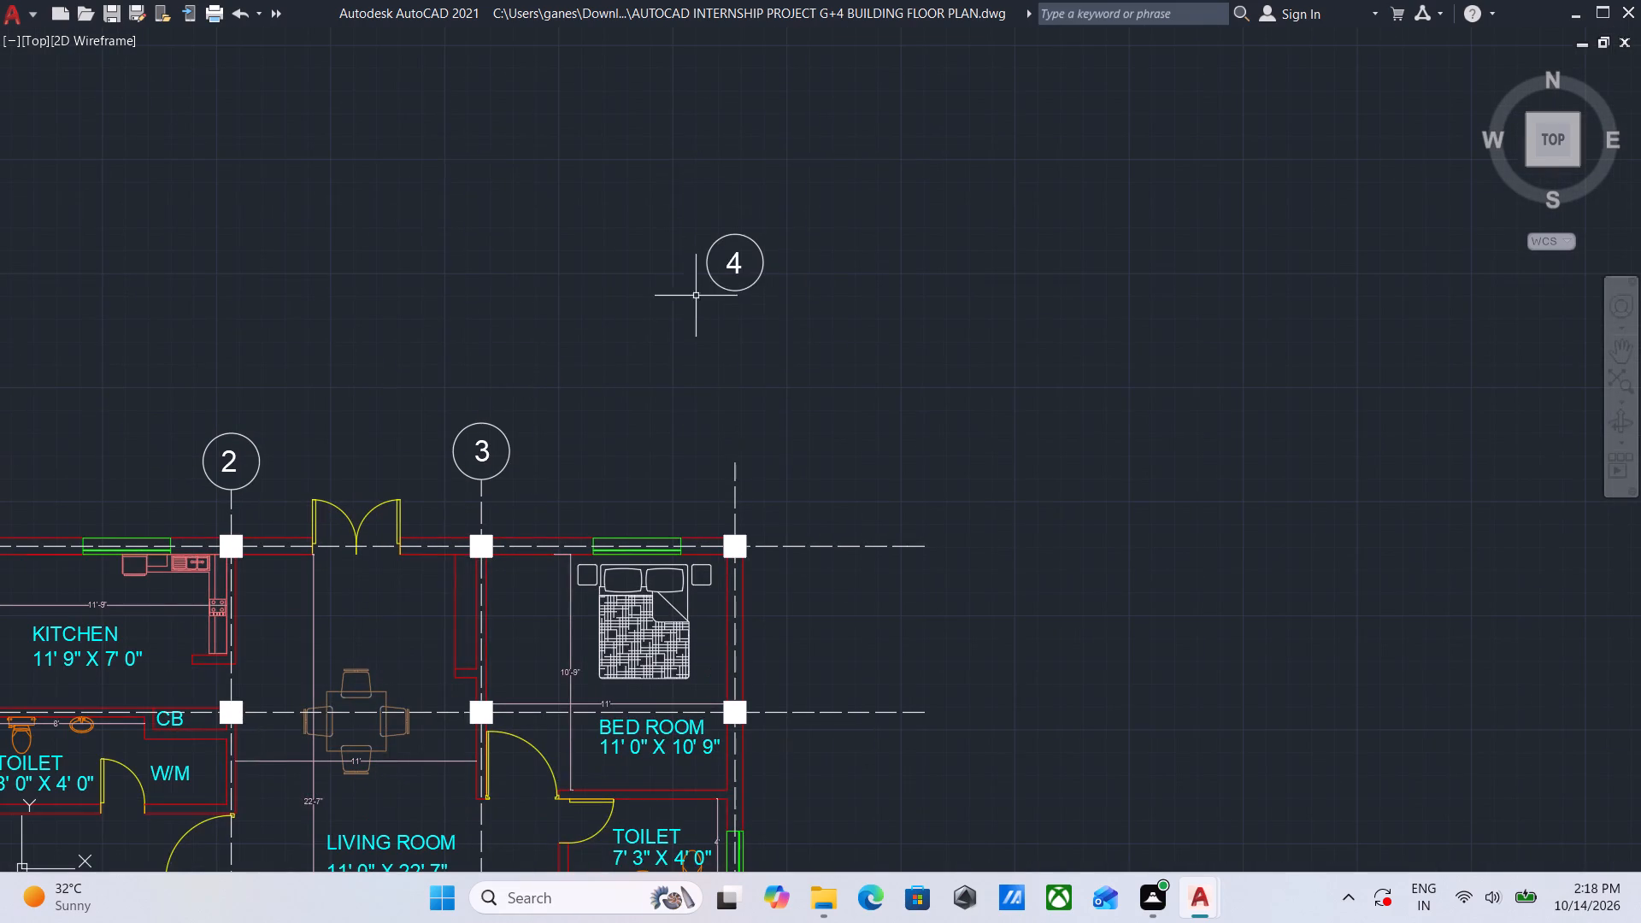
{"action": "left_click_drag", "start_coordinate": [801, 338], "coordinate": [787, 326]}
{"action": "left_click", "coordinate": [628, 111]}
{"action": "key", "text": "m"}
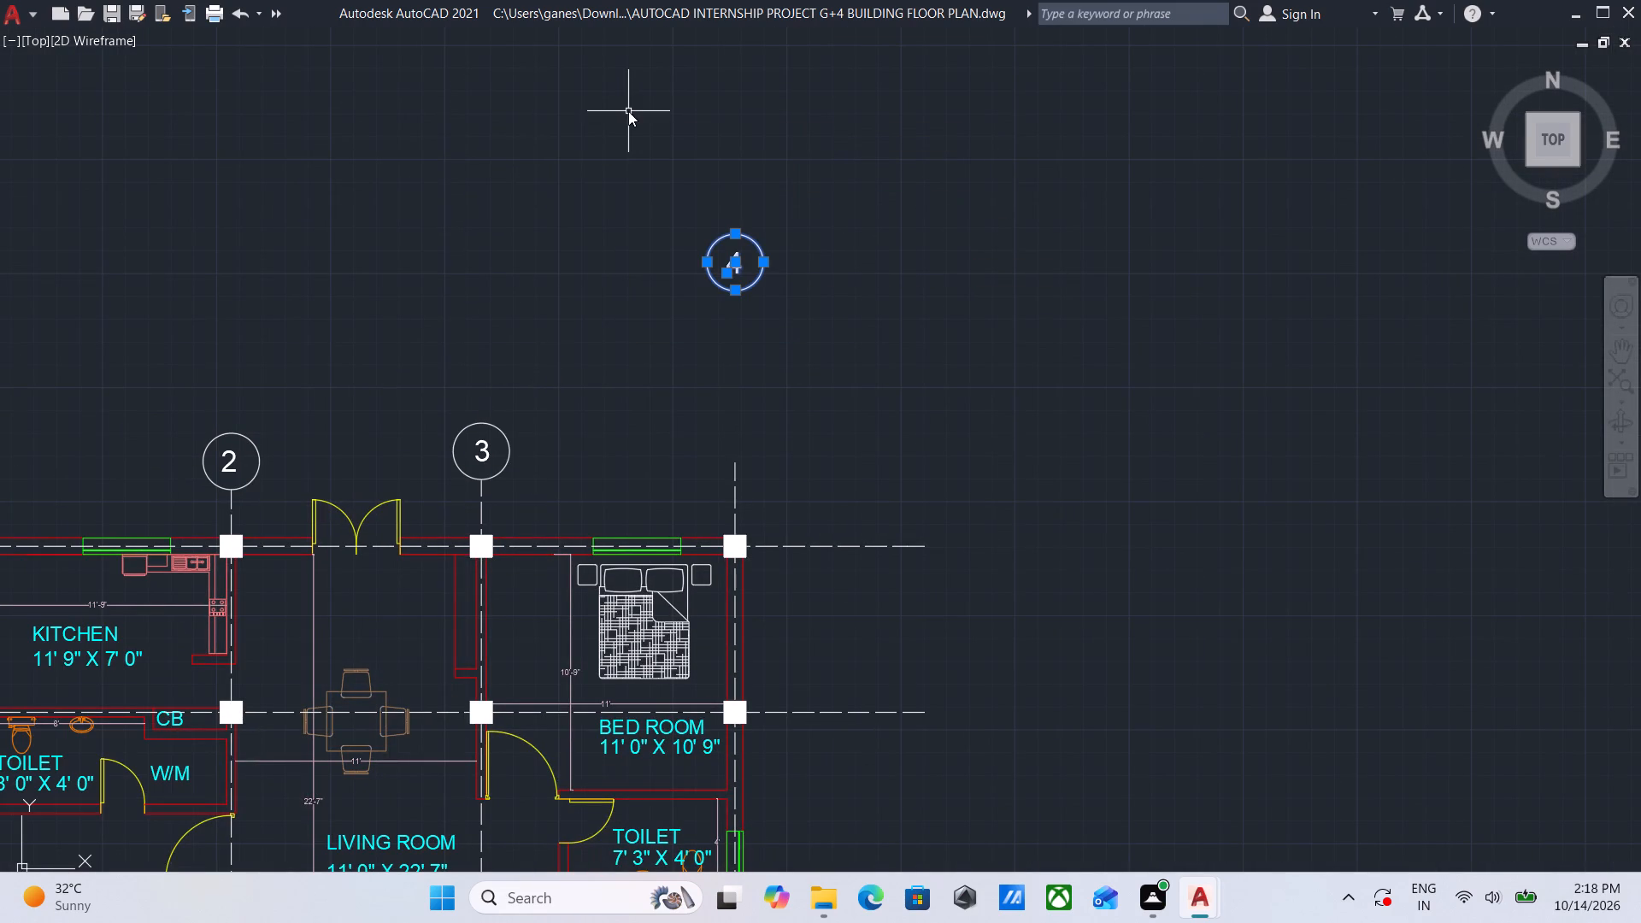
{"action": "key", "text": "Return"}
{"action": "scroll", "coordinate": [709, 248], "scroll_direction": "up", "scroll_amount": 2}
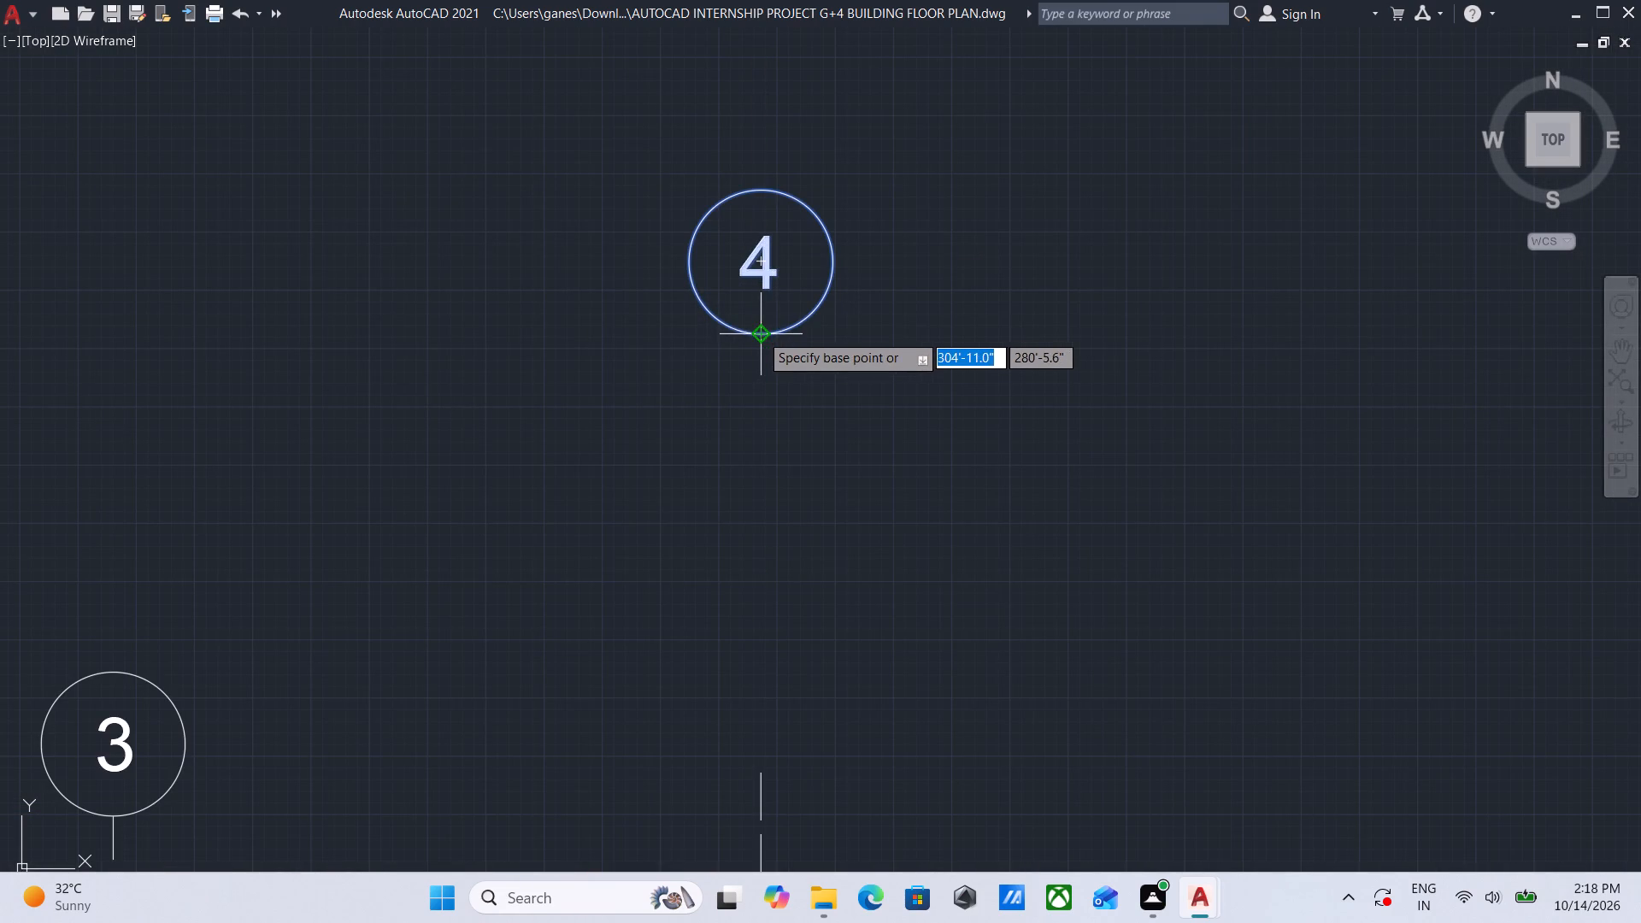
{"action": "left_click", "coordinate": [760, 333]}
{"action": "middle_click_drag", "start_coordinate": [745, 432], "coordinate": [733, 154]}
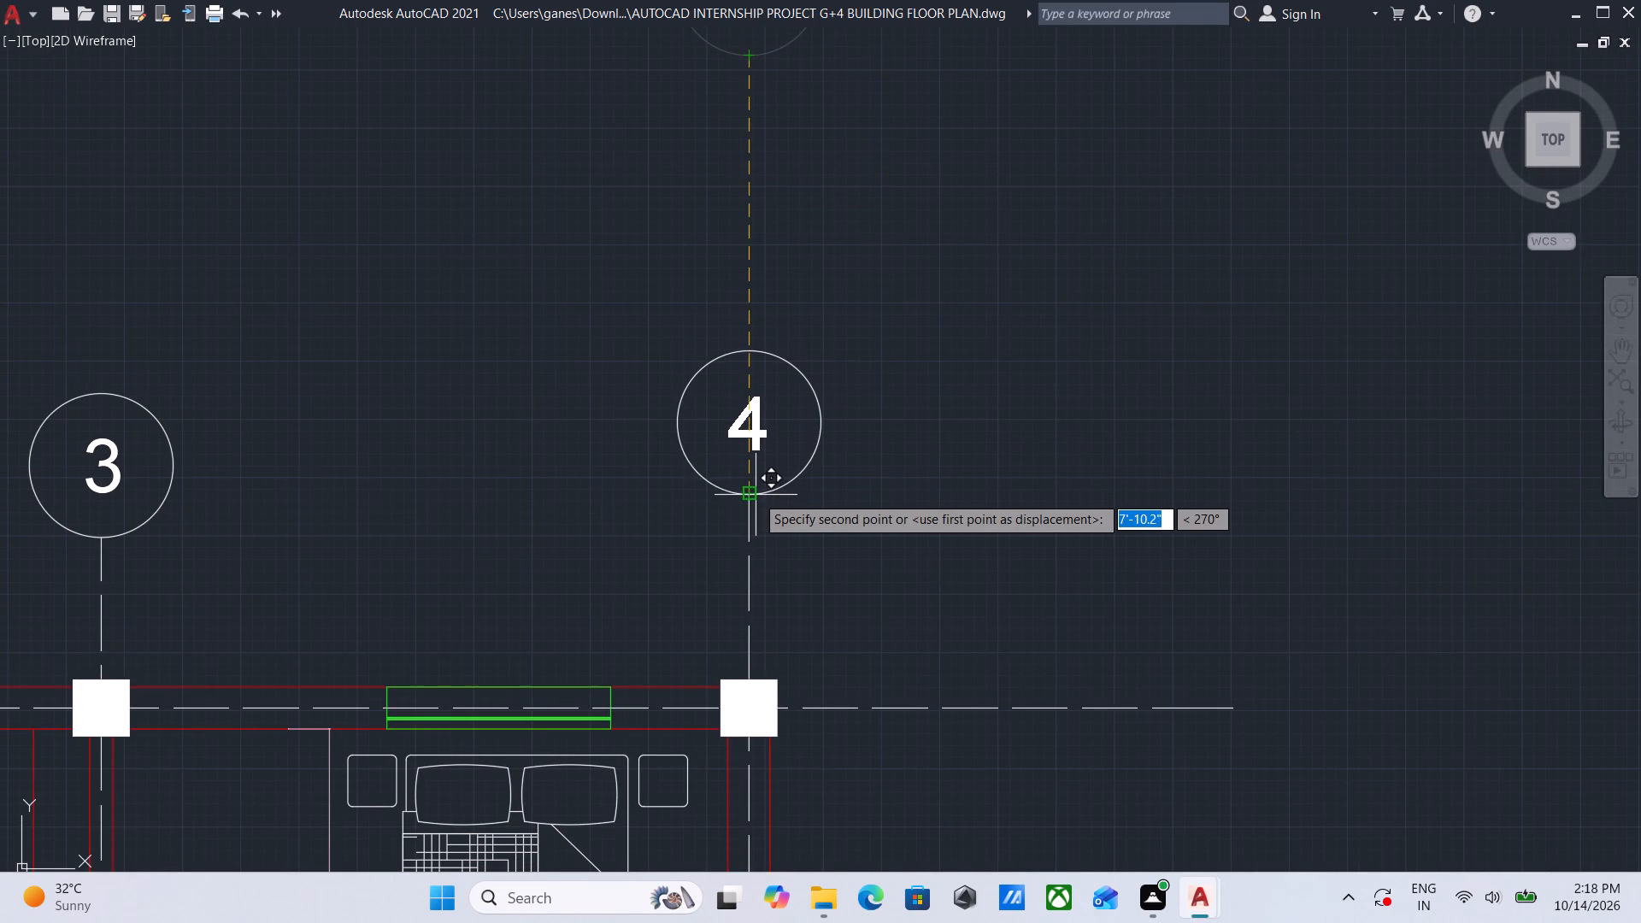
{"action": "left_click", "coordinate": [752, 495]}
Review the whole ground floor copy, from grid bubbles 1 to 4 down to gridline F and the plan title.
{"action": "scroll", "coordinate": [788, 403], "scroll_direction": "down", "scroll_amount": 4}
{"action": "middle_click_drag", "start_coordinate": [656, 465], "coordinate": [709, 301]}
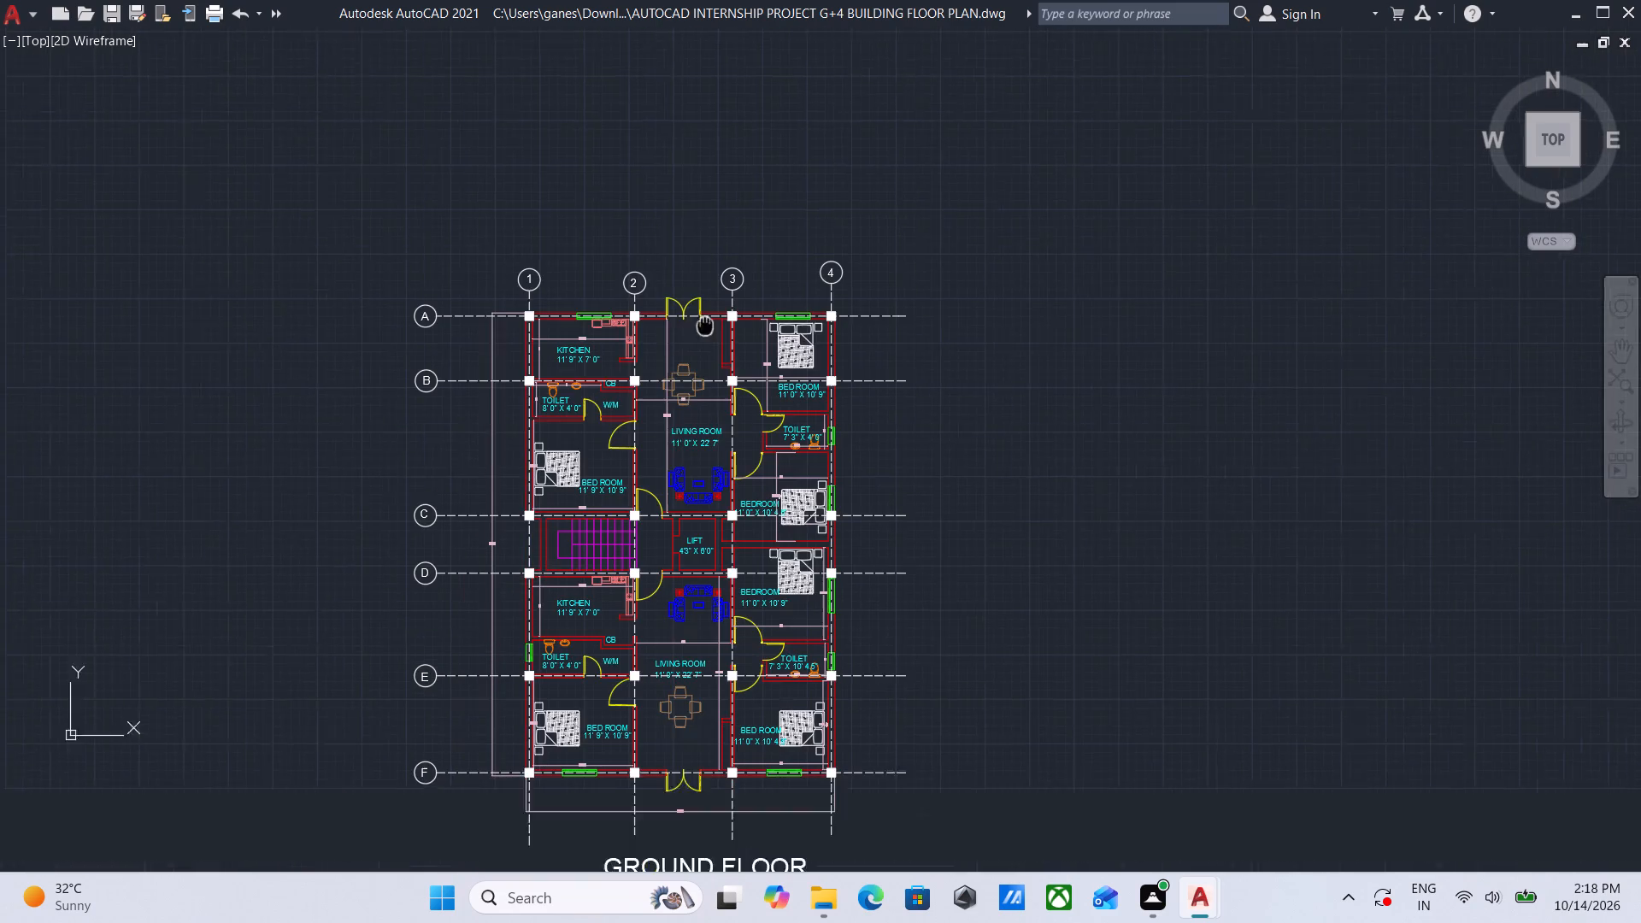
{"action": "middle_click_drag", "start_coordinate": [709, 301], "coordinate": [729, 184]}
{"action": "middle_click_drag", "start_coordinate": [701, 263], "coordinate": [748, 378]}
{"action": "scroll", "coordinate": [782, 458], "scroll_direction": "up", "scroll_amount": 1}
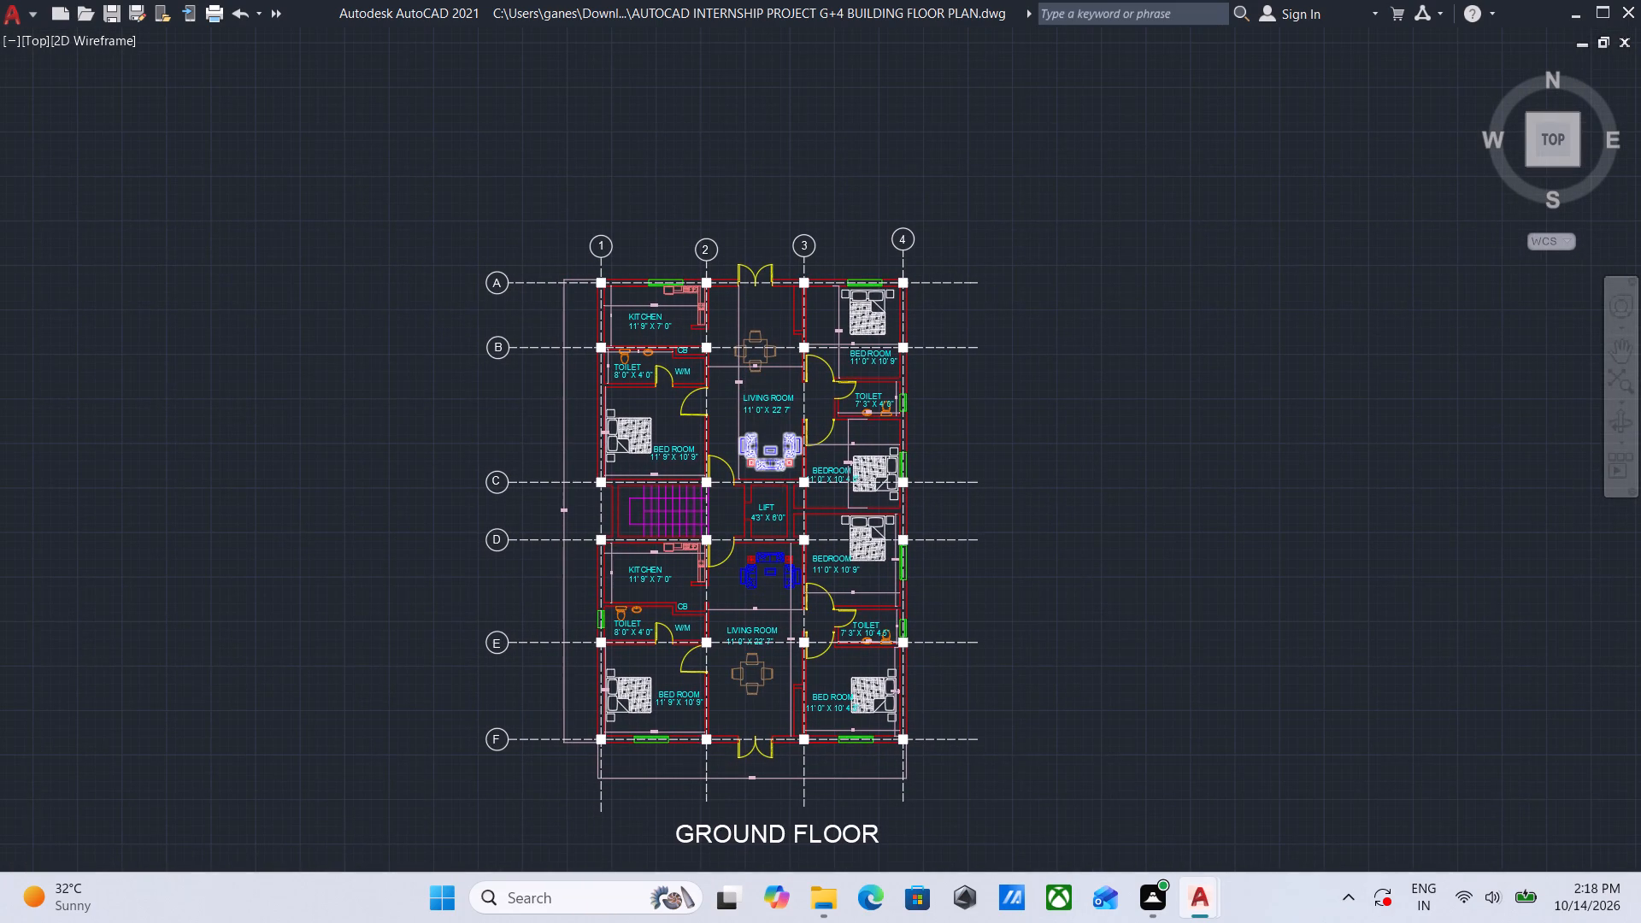
{"action": "scroll", "coordinate": [782, 458], "scroll_direction": "down", "scroll_amount": 1}
{"action": "middle_click", "coordinate": [782, 458]}
{"action": "scroll", "coordinate": [778, 454], "scroll_direction": "up", "scroll_amount": 1}
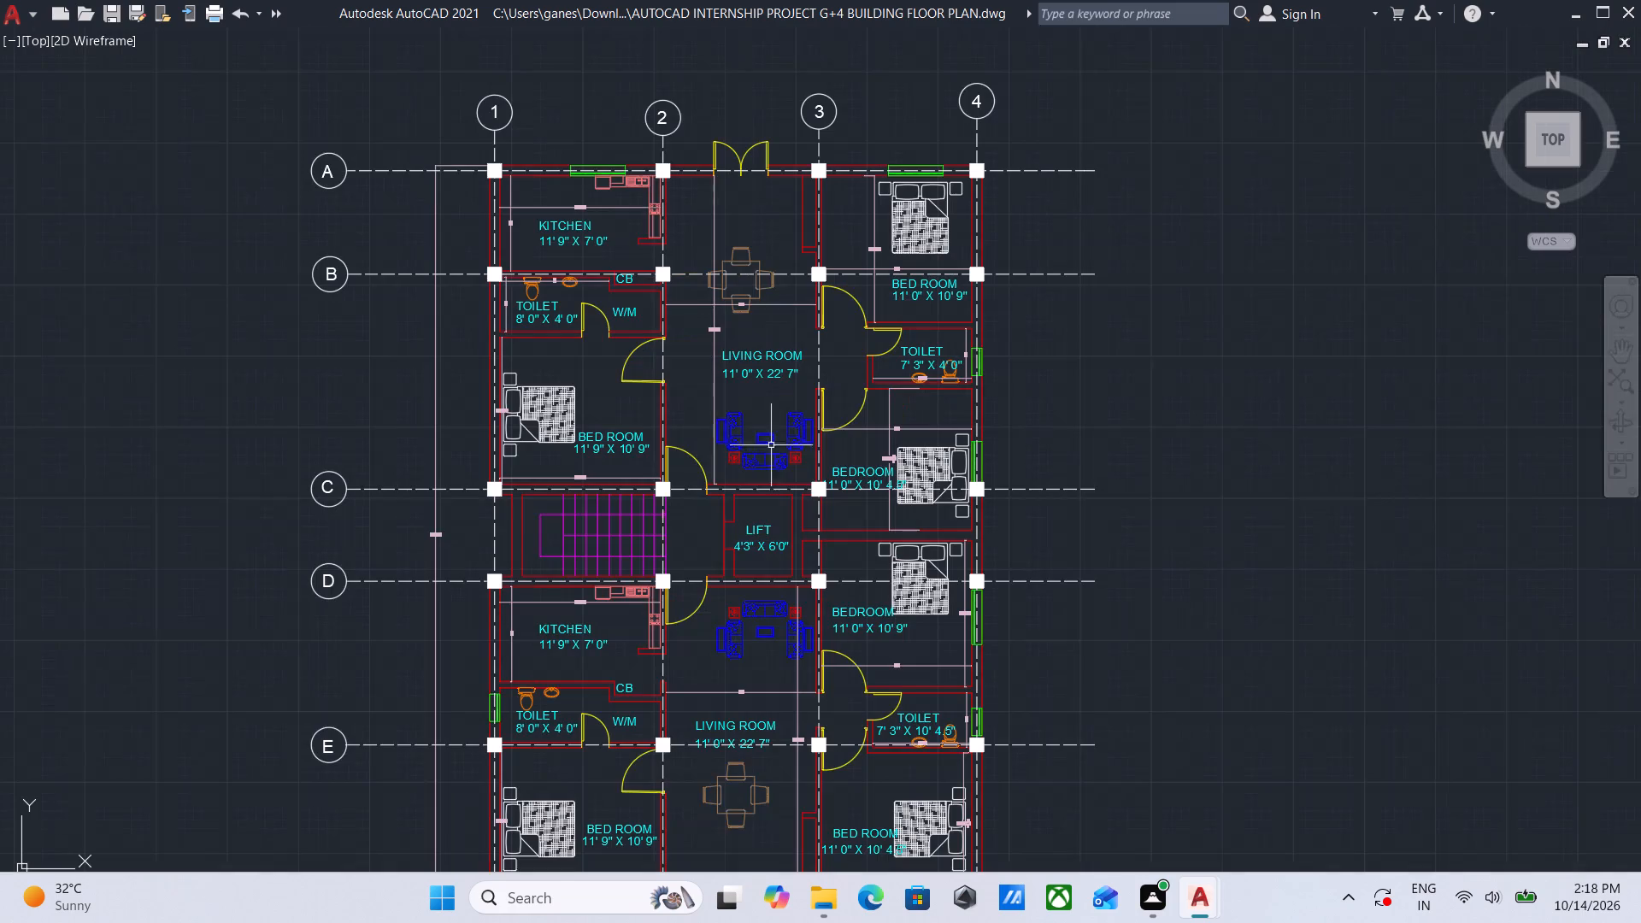
{"action": "middle_click_drag", "start_coordinate": [752, 421], "coordinate": [744, 315]}
{"action": "scroll", "coordinate": [793, 401], "scroll_direction": "down", "scroll_amount": 1}
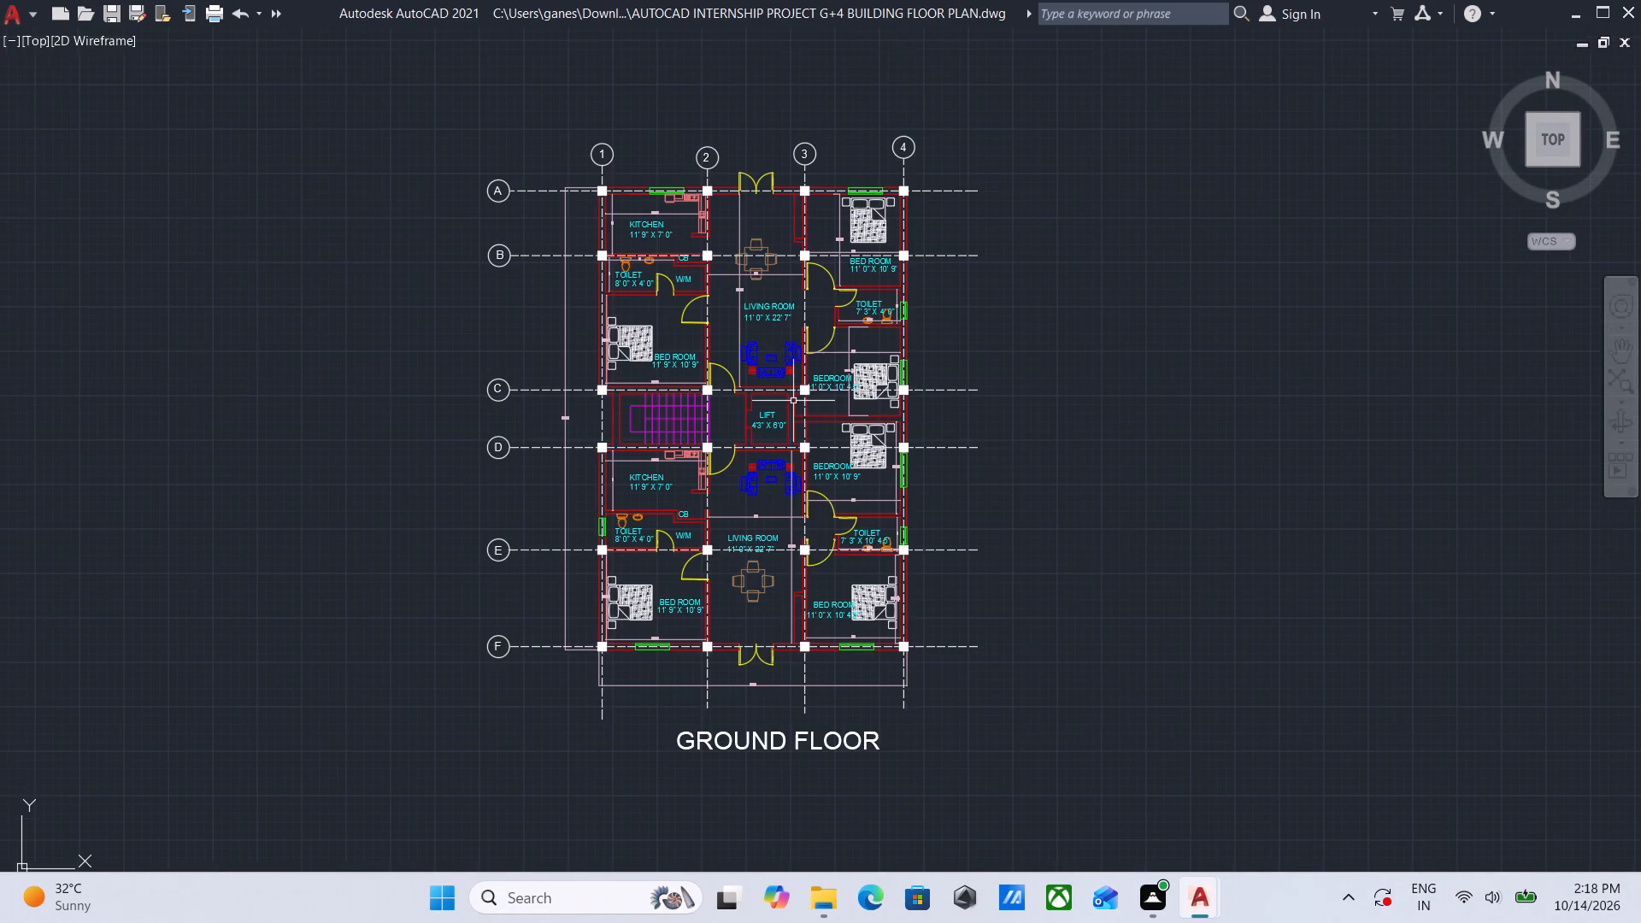
{"action": "middle_click", "coordinate": [794, 369]}
{"action": "scroll", "coordinate": [815, 627], "scroll_direction": "up", "scroll_amount": 1}
{"action": "middle_click_drag", "start_coordinate": [815, 627], "coordinate": [803, 704]}
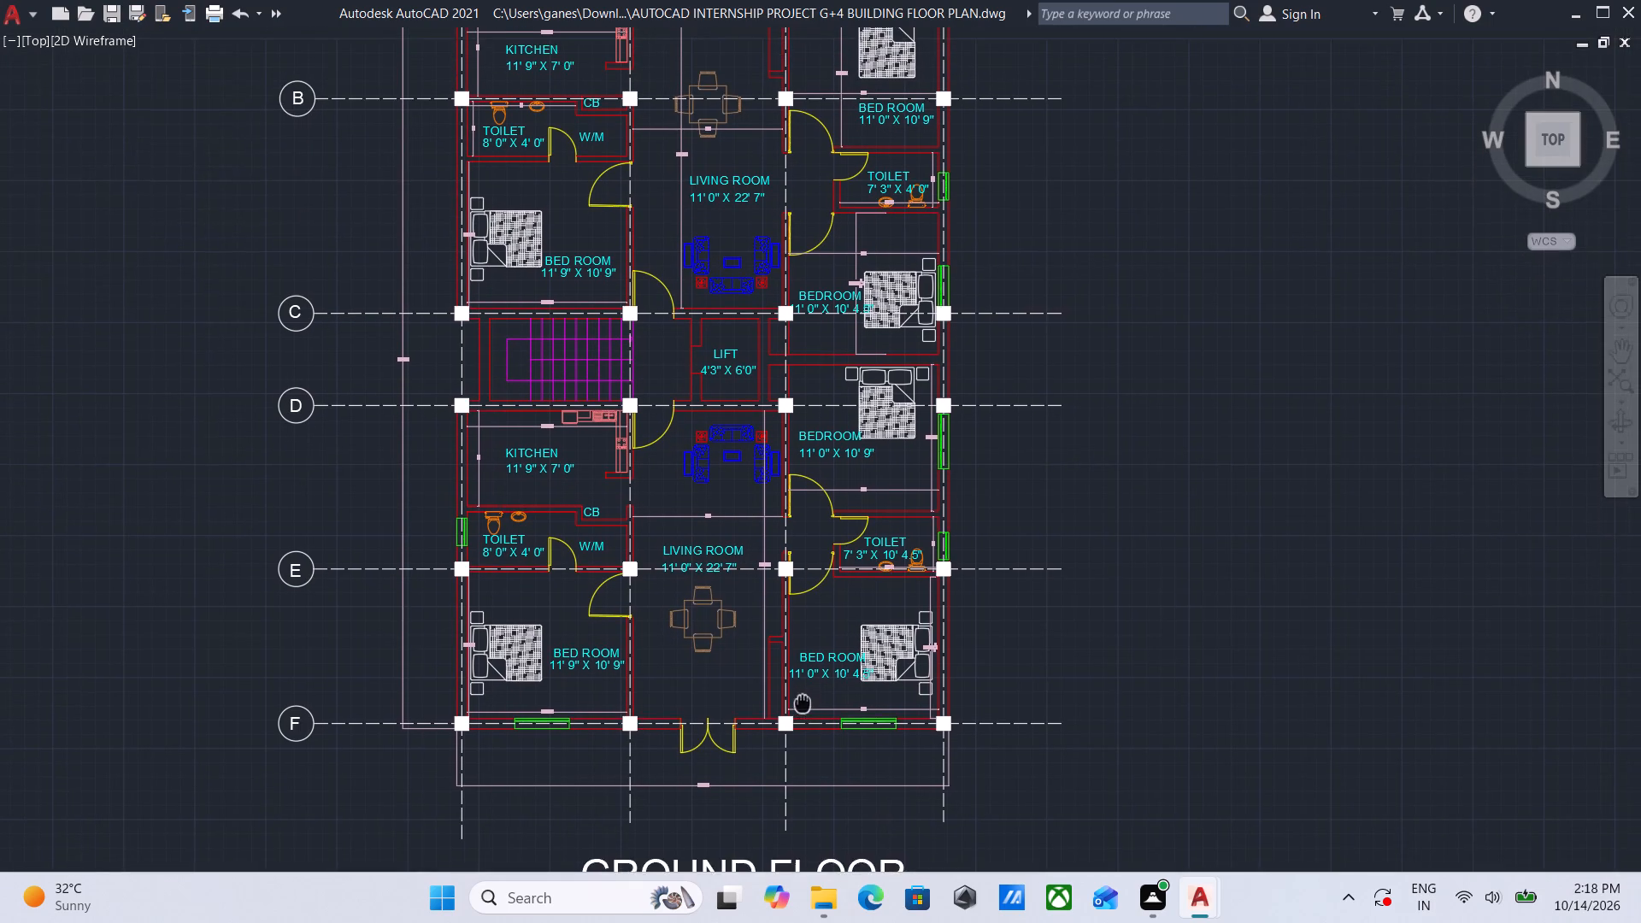
Examine the room dimensions and the overall vertical dimension beside the ground floor plan.
{"action": "middle_click_drag", "start_coordinate": [803, 704], "coordinate": [803, 706]}
{"action": "middle_click_drag", "start_coordinate": [777, 536], "coordinate": [762, 635]}
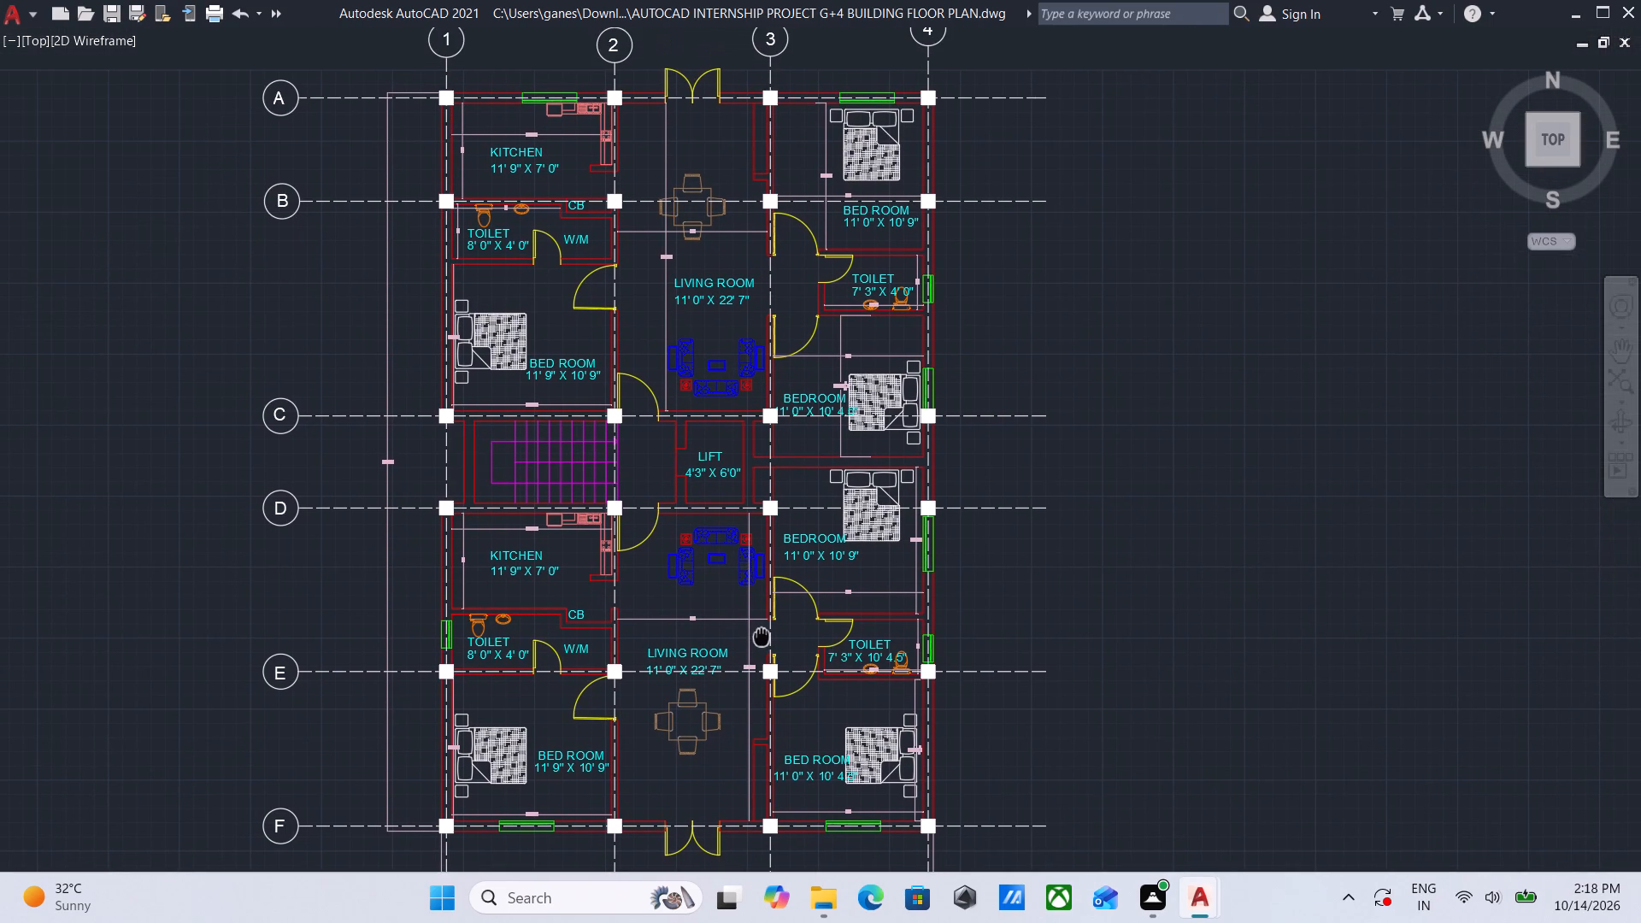
{"action": "middle_click_drag", "start_coordinate": [762, 635], "coordinate": [763, 578]}
{"action": "middle_click_drag", "start_coordinate": [710, 441], "coordinate": [710, 497]}
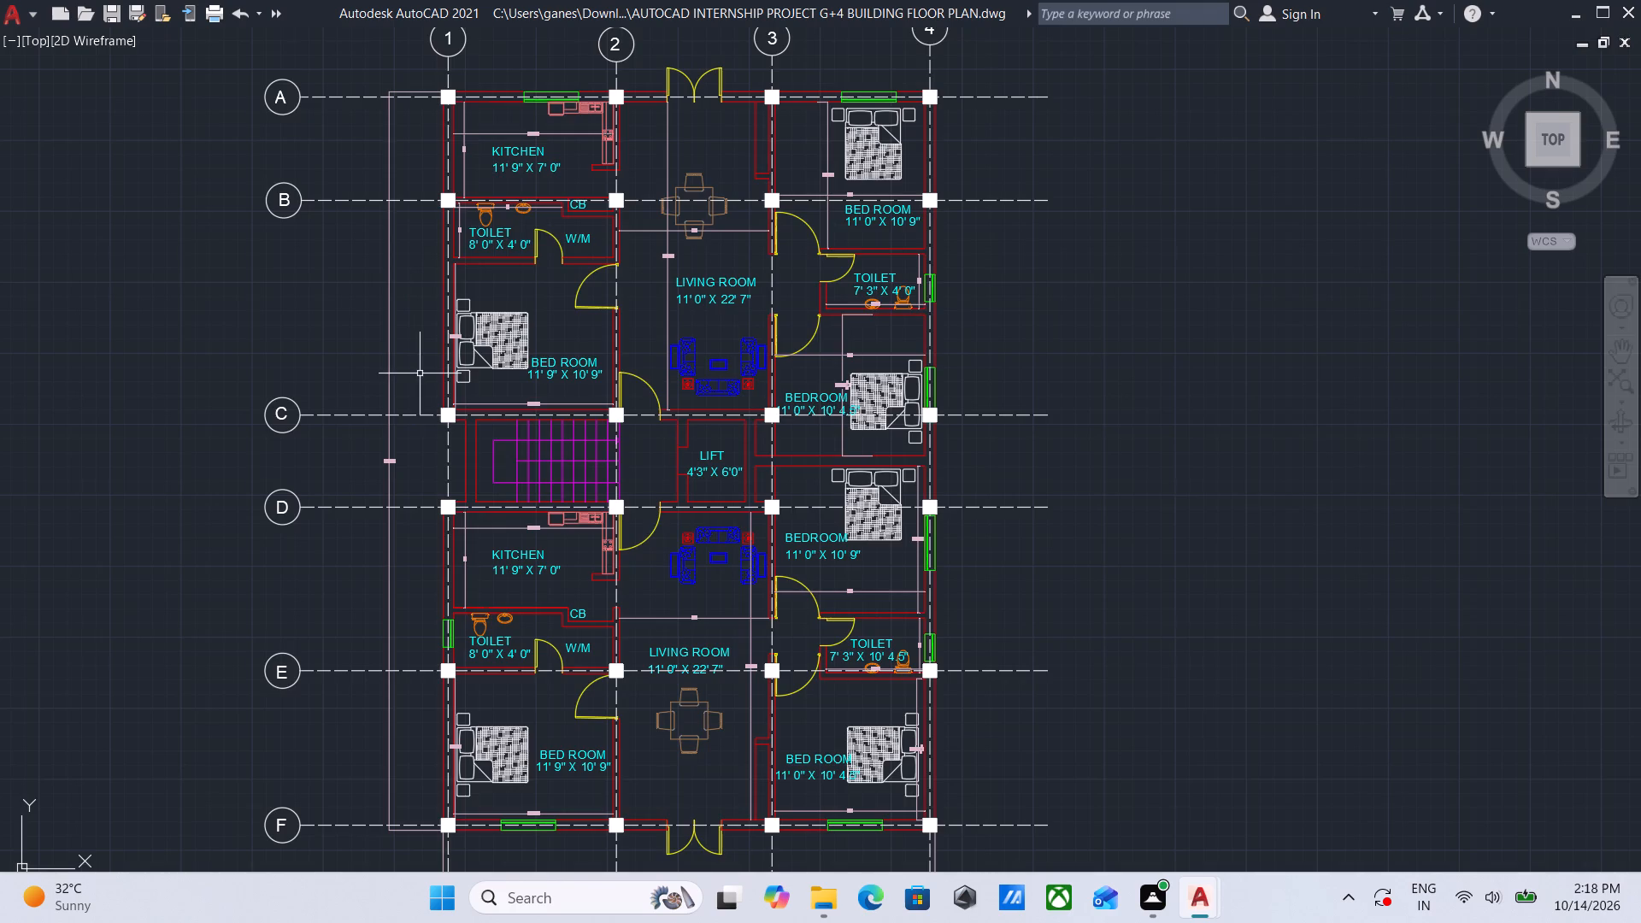
{"action": "scroll", "coordinate": [350, 479], "scroll_direction": "up", "scroll_amount": 2}
{"action": "left_click", "coordinate": [510, 457]}
{"action": "left_click", "coordinate": [421, 407]}
{"action": "scroll", "coordinate": [421, 407], "scroll_direction": "down", "scroll_amount": 1}
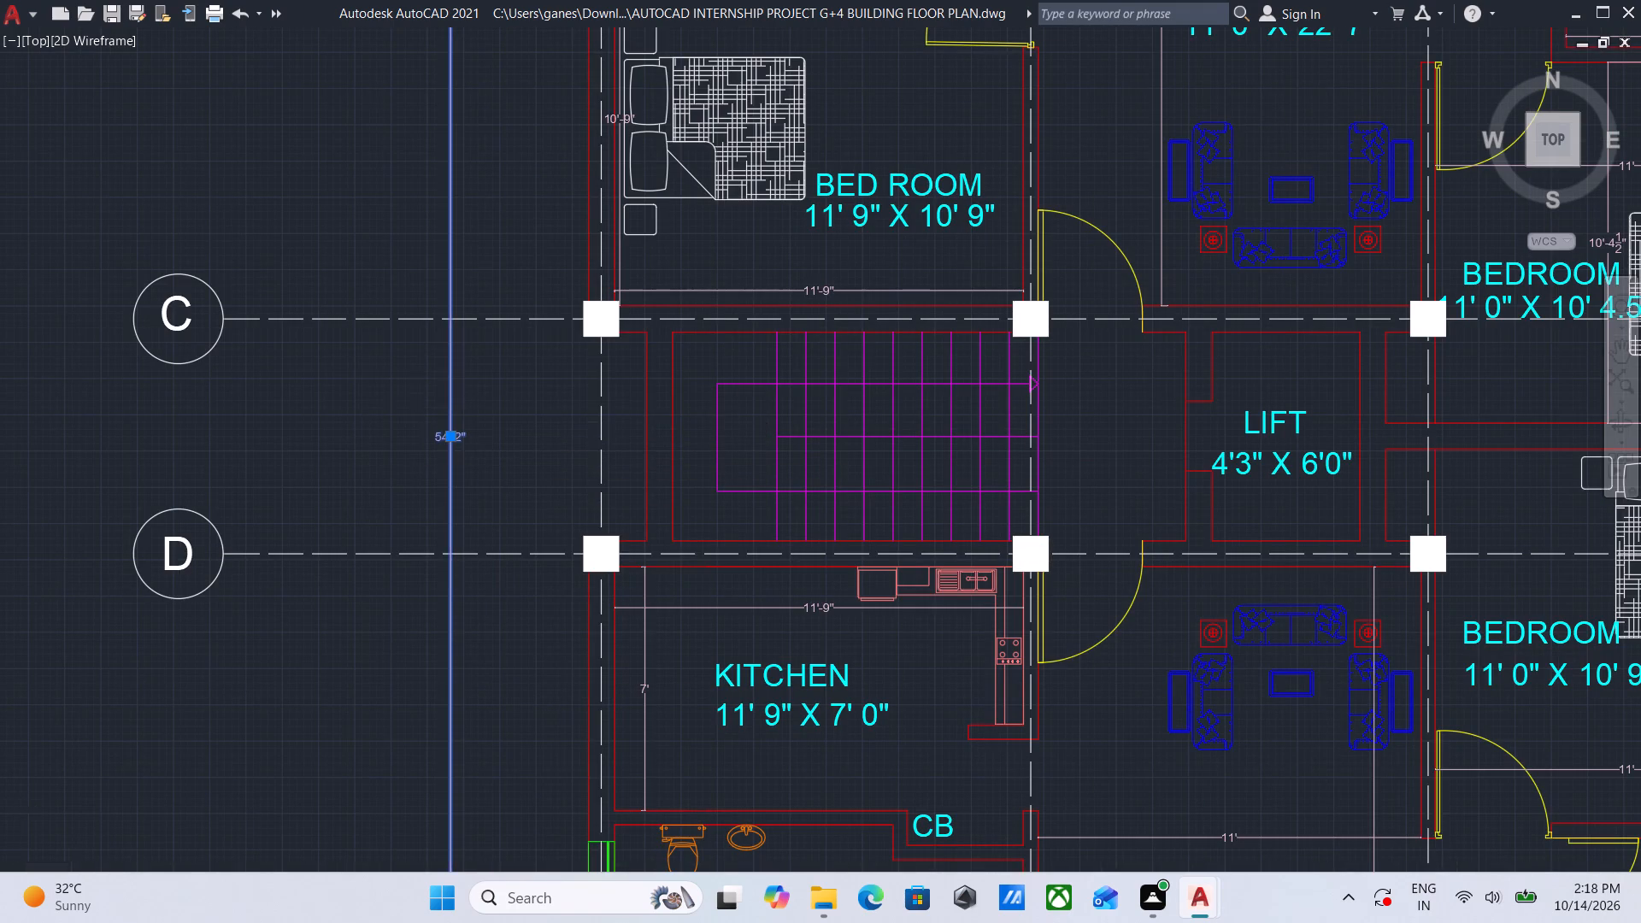
{"action": "scroll", "coordinate": [421, 407], "scroll_direction": "down", "scroll_amount": 1}
{"action": "middle_click_drag", "start_coordinate": [421, 407], "coordinate": [375, 473]}
{"action": "scroll", "coordinate": [375, 473], "scroll_direction": "up", "scroll_amount": 1}
{"action": "middle_click_drag", "start_coordinate": [201, 313], "coordinate": [97, 457]}
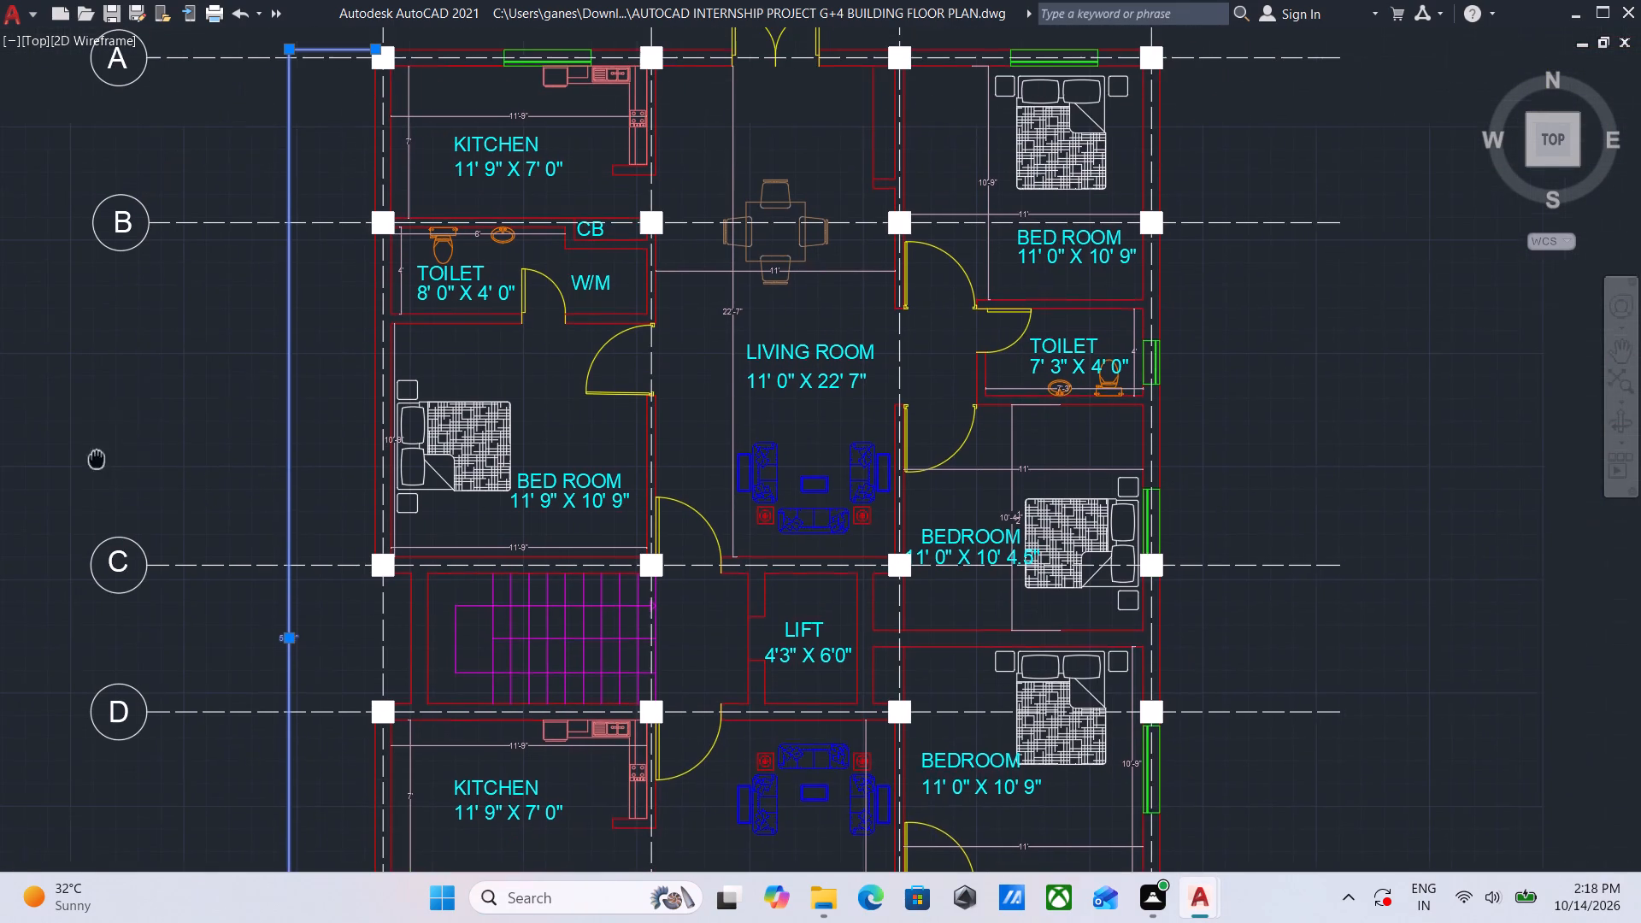
{"action": "scroll", "coordinate": [202, 367], "scroll_direction": "down", "scroll_amount": 1}
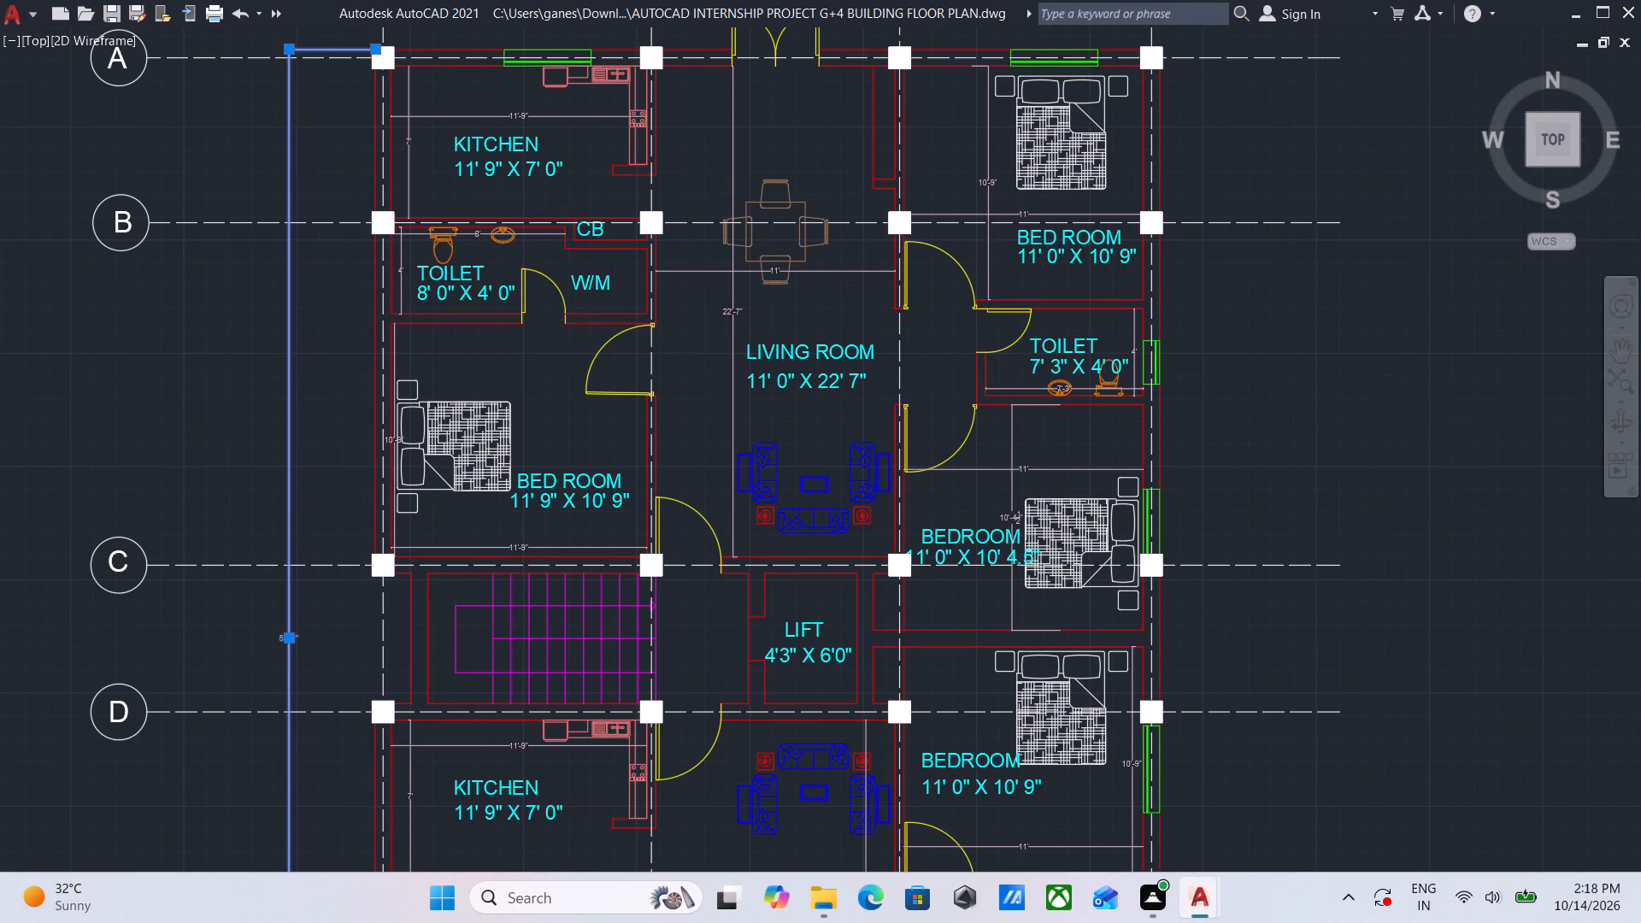
Modify the Standard dimension style to a text height of 6" and set the current dimension style.
{"action": "key", "text": "d"}
{"action": "type", "text": "IMS"}
{"action": "type", "text": "TY"}
{"action": "key", "text": "Return"}
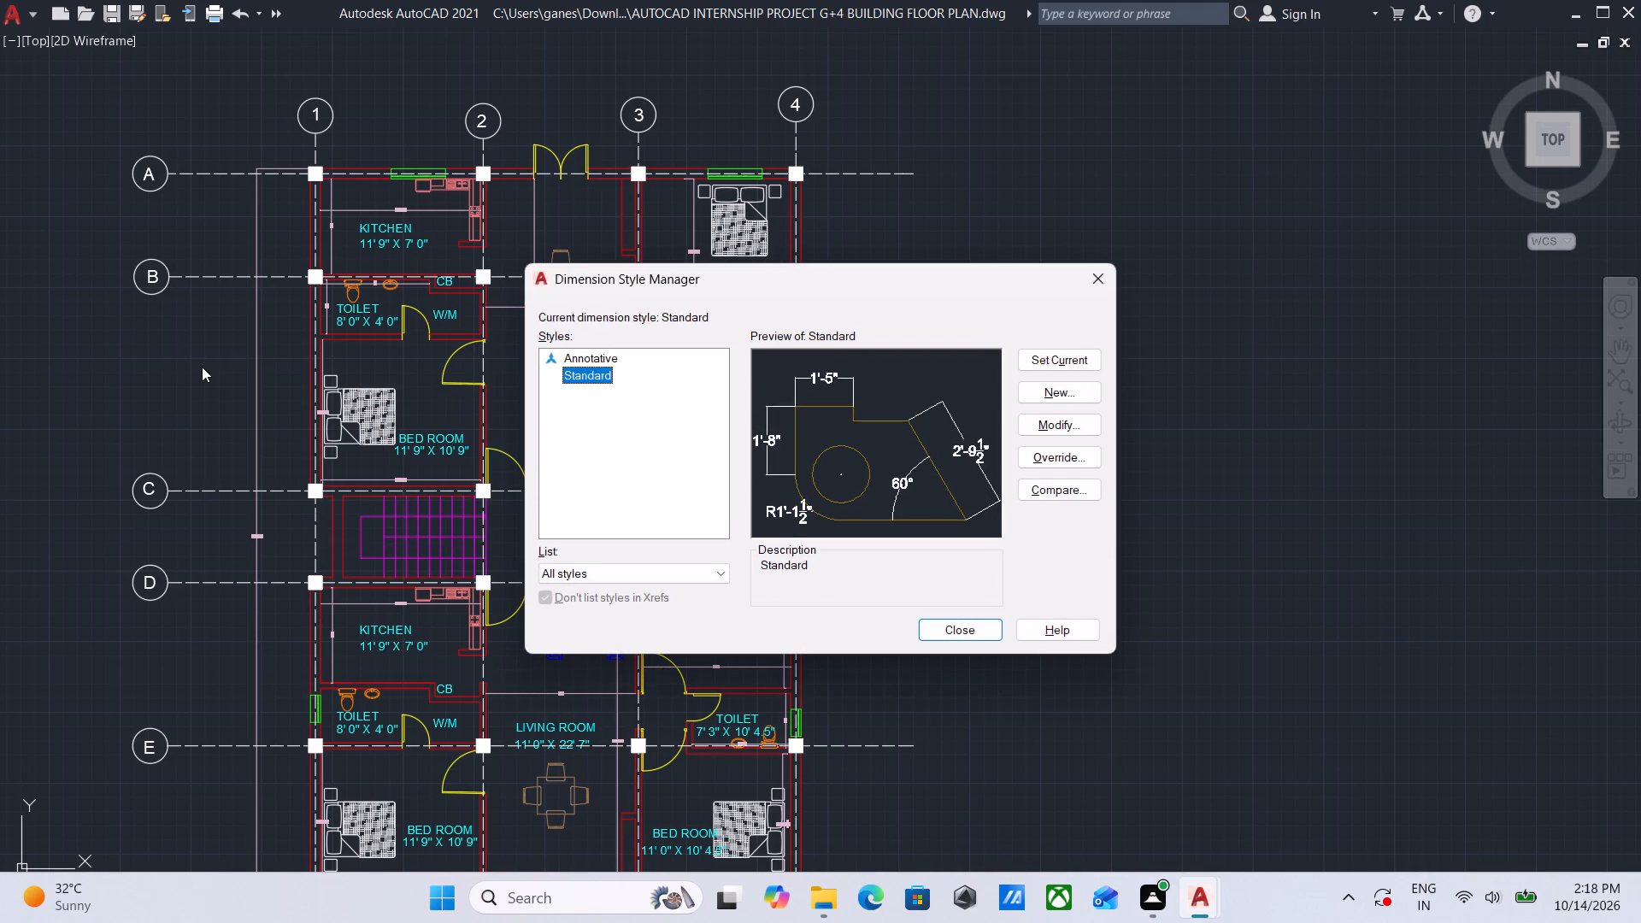
{"action": "left_click", "coordinate": [1040, 422]}
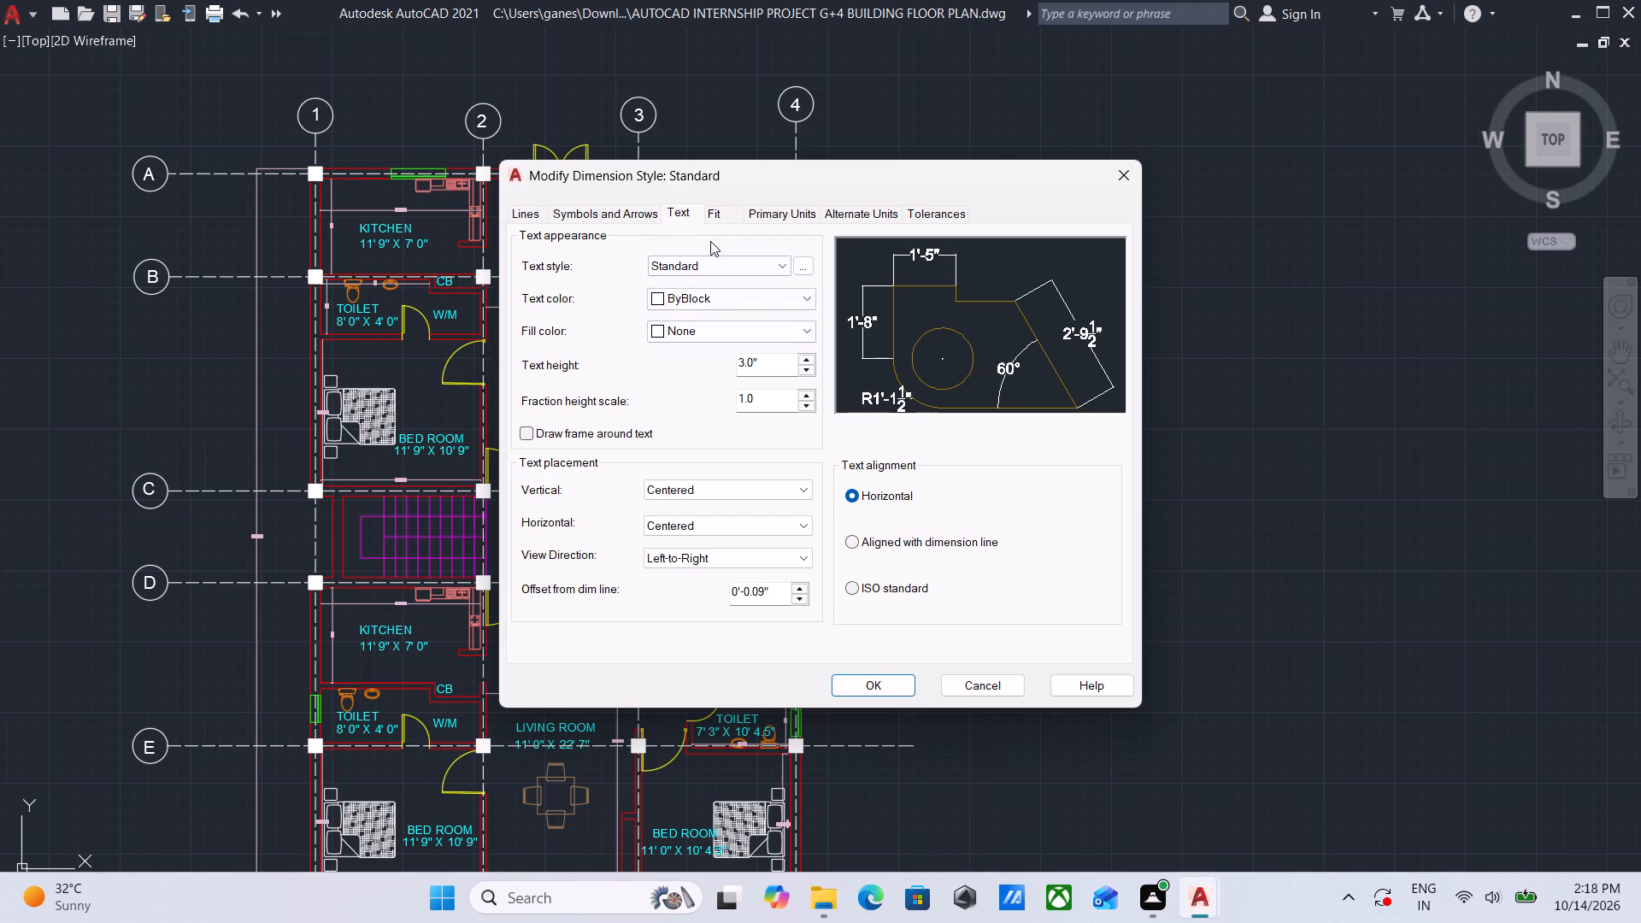
{"action": "left_click", "coordinate": [666, 206]}
{"action": "left_click", "coordinate": [668, 207]}
{"action": "left_click_drag", "start_coordinate": [768, 361], "coordinate": [673, 359]}
{"action": "key", "text": "6"}
{"action": "key", "text": "shift+quotedbl"}
{"action": "left_click", "coordinate": [879, 682]}
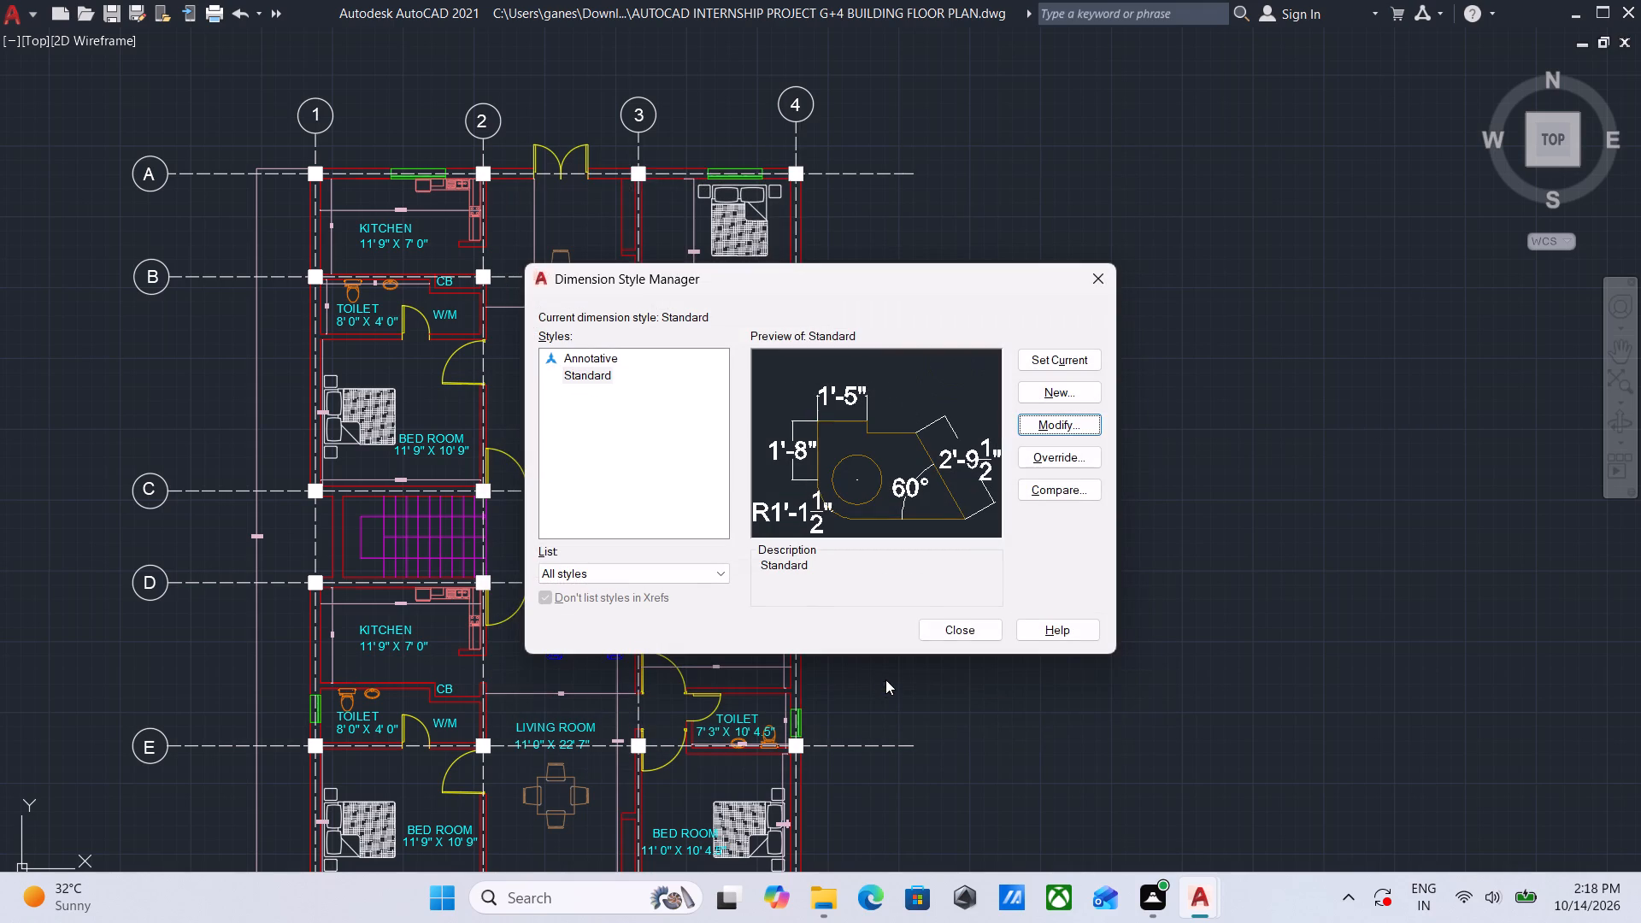
{"action": "left_click", "coordinate": [1059, 356]}
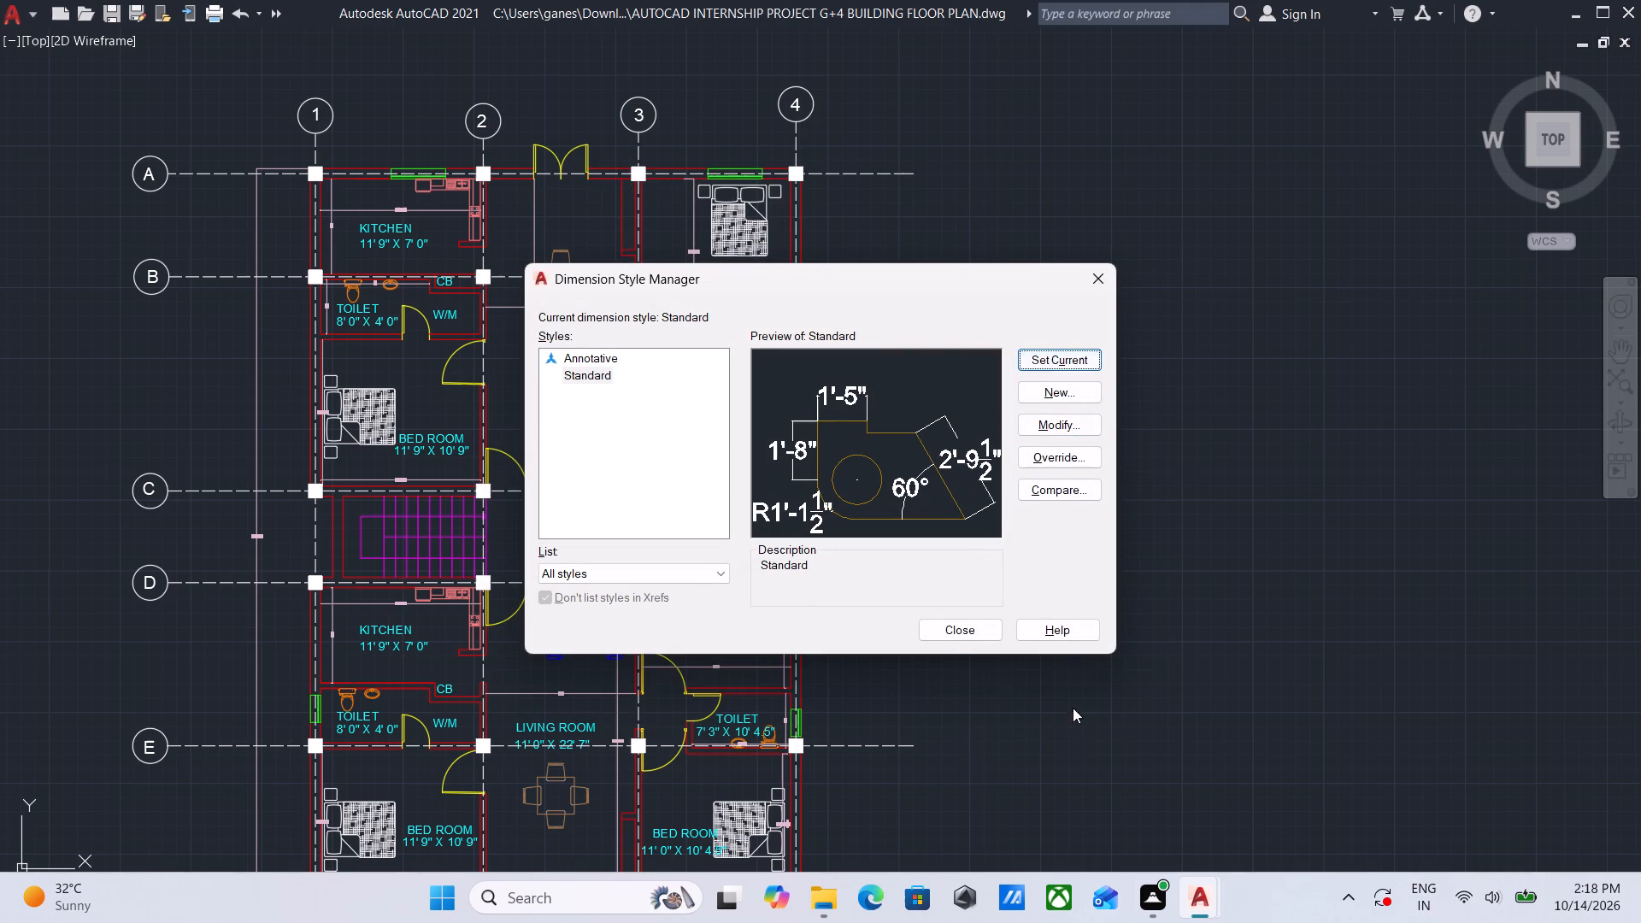
{"action": "left_click", "coordinate": [951, 634]}
Capture a screenshot of the ground floor plan from grid bubbles 1 to 4 down to gridline F.
{"action": "scroll", "coordinate": [229, 603], "scroll_direction": "up", "scroll_amount": 1}
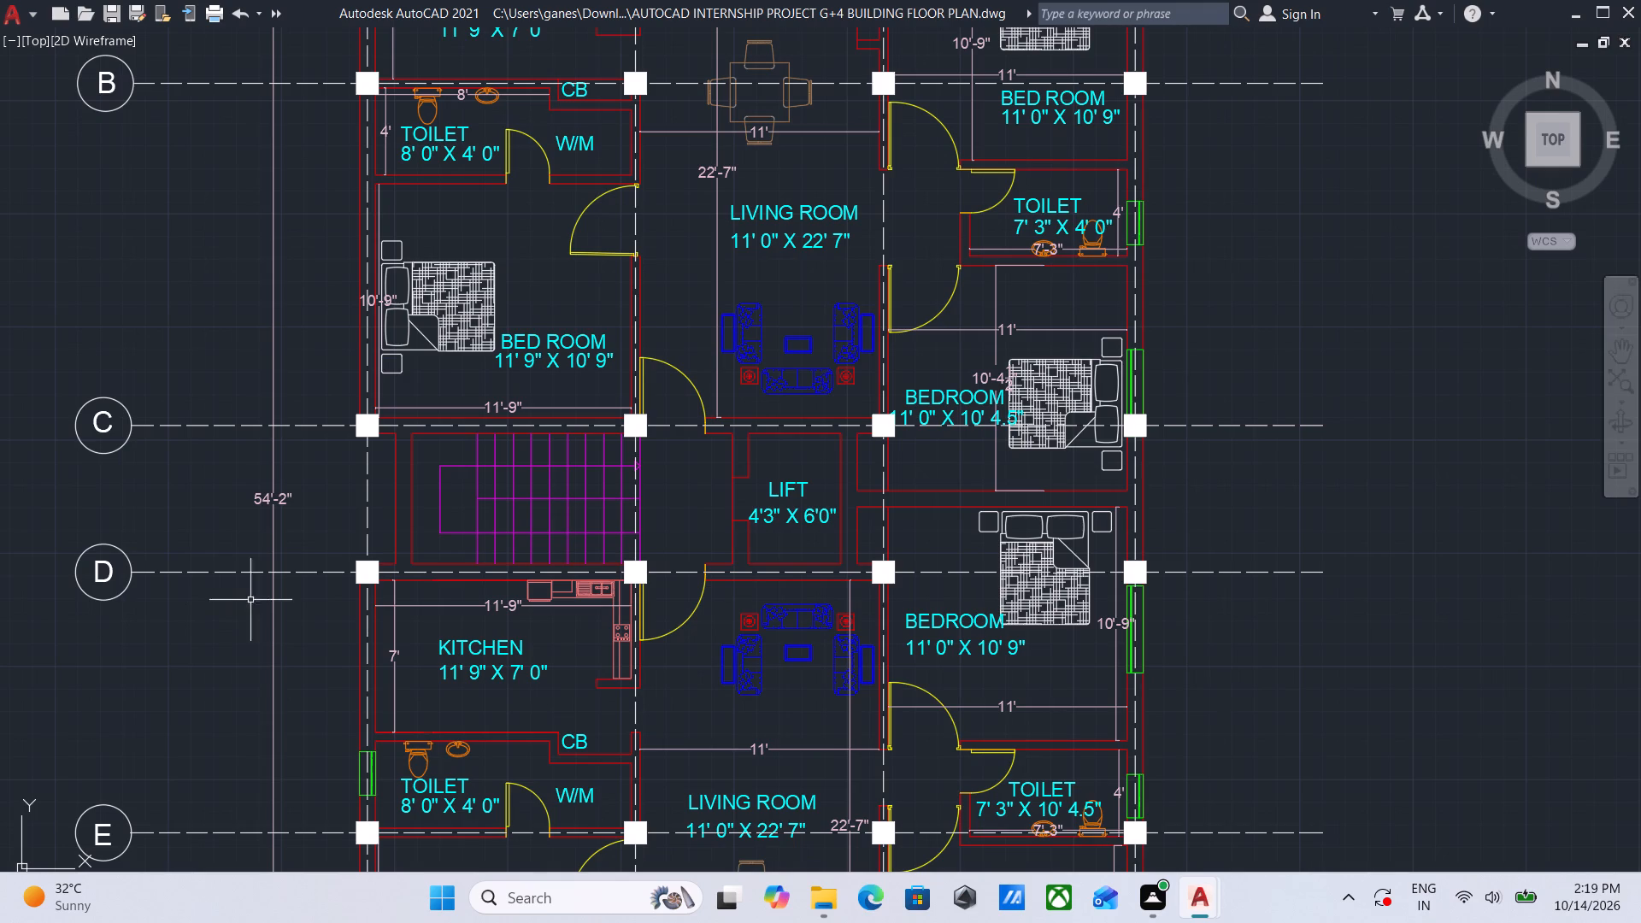
{"action": "scroll", "coordinate": [294, 598], "scroll_direction": "down", "scroll_amount": 1}
{"action": "middle_click_drag", "start_coordinate": [297, 598], "coordinate": [462, 544]}
{"action": "scroll", "coordinate": [508, 544], "scroll_direction": "down", "scroll_amount": 1}
{"action": "scroll", "coordinate": [519, 560], "scroll_direction": "up", "scroll_amount": 1}
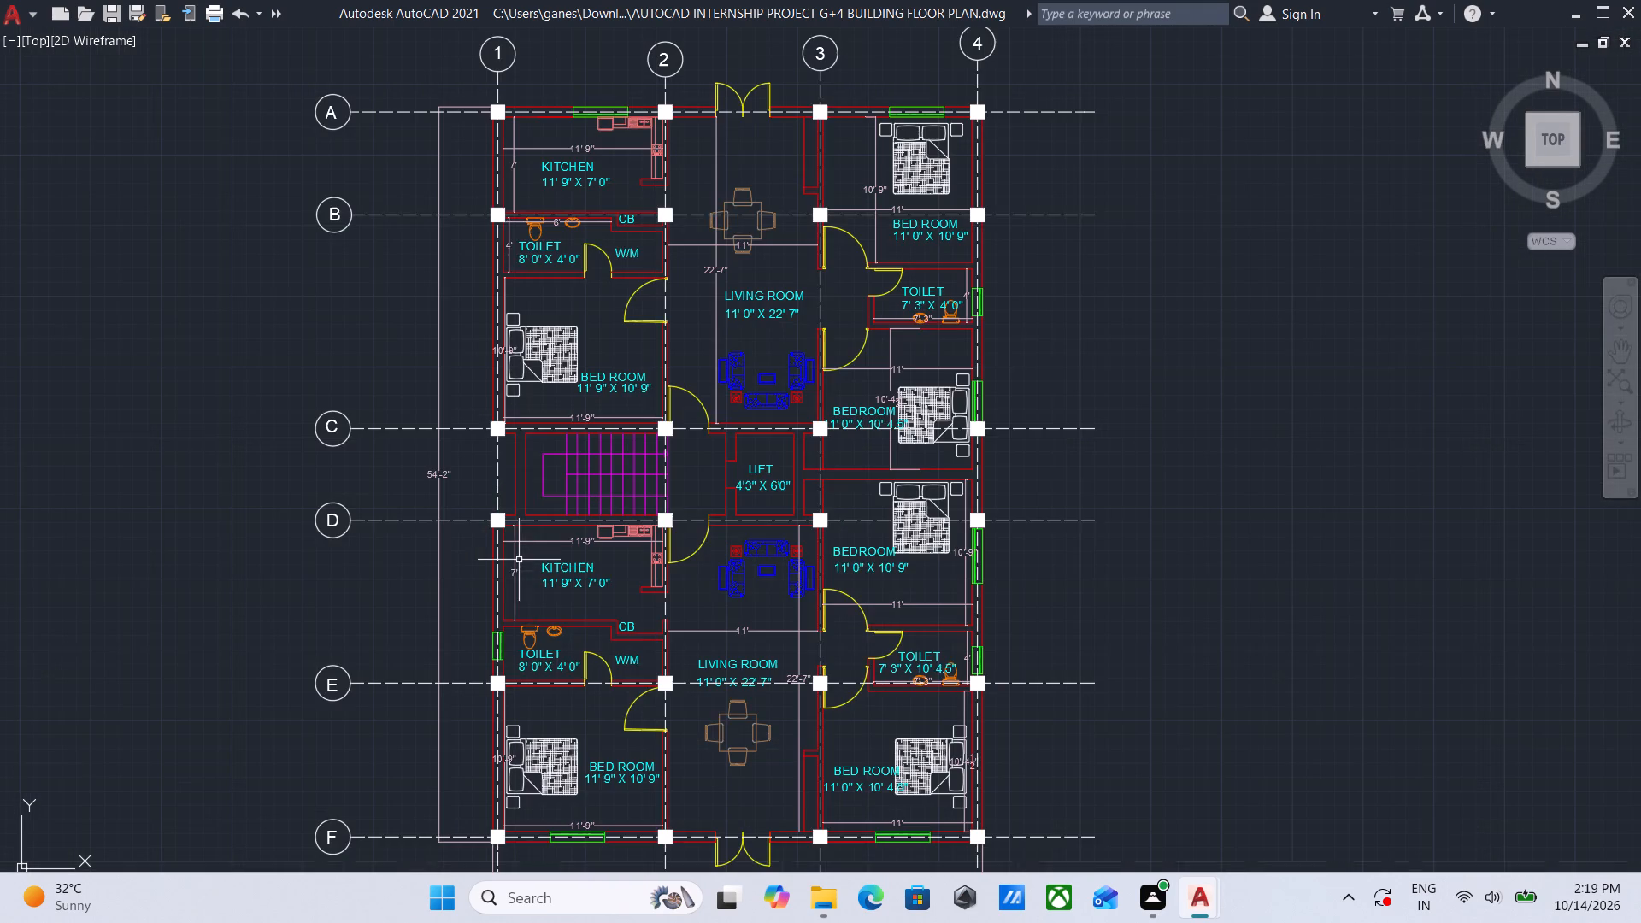
{"action": "middle_click_drag", "start_coordinate": [535, 606], "coordinate": [547, 587]}
{"action": "middle_click_drag", "start_coordinate": [547, 587], "coordinate": [544, 597]}
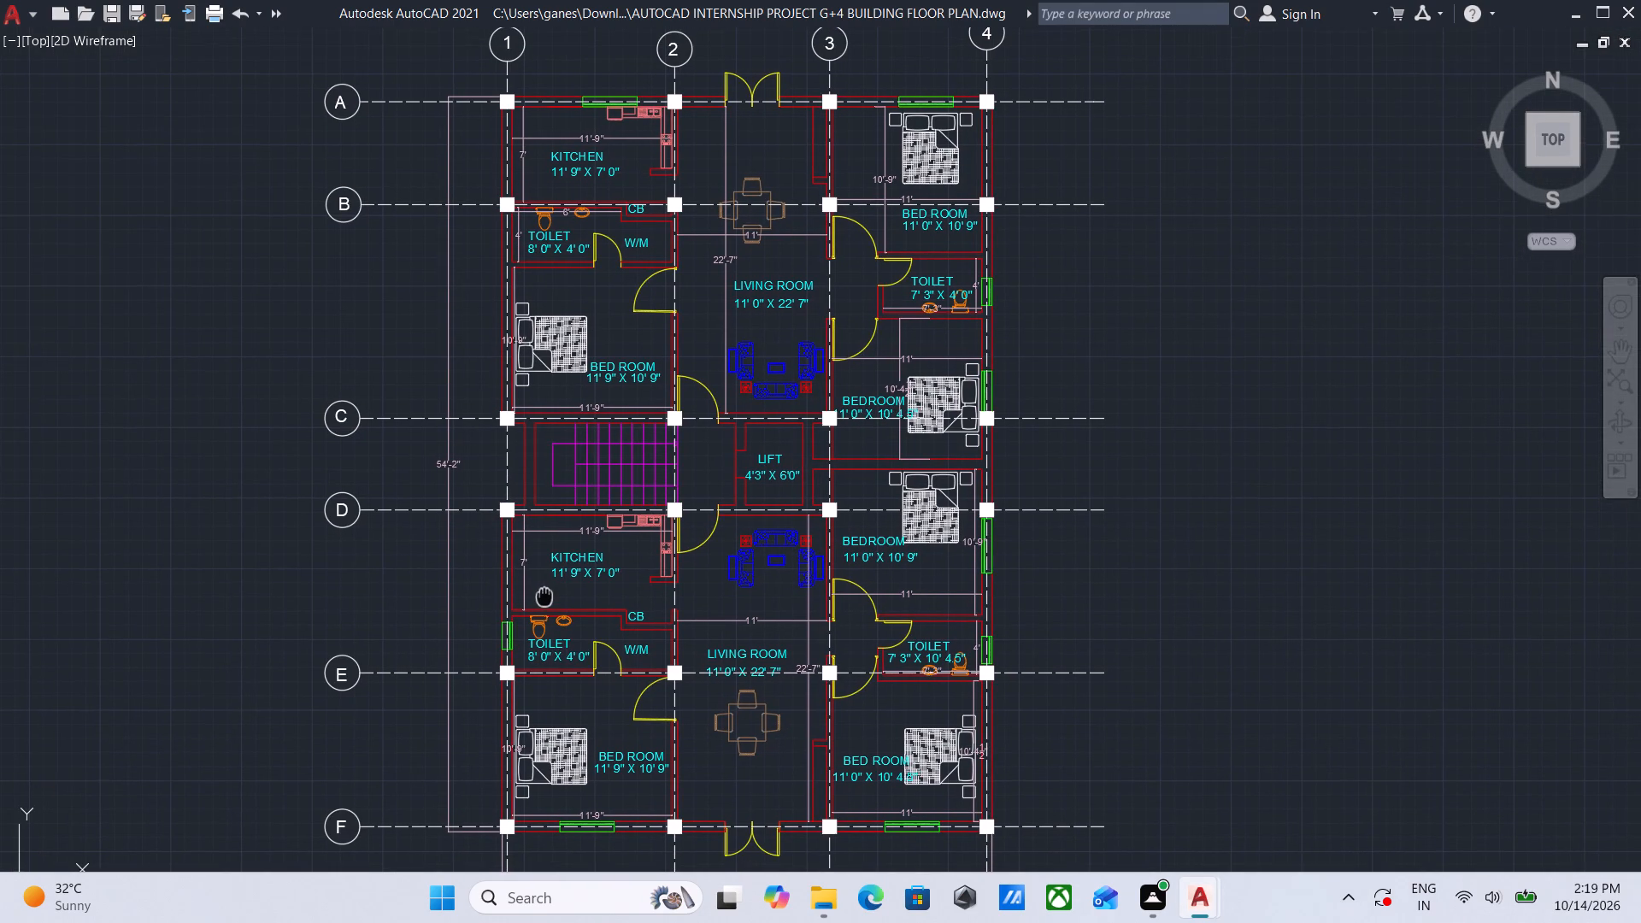
{"action": "middle_click_drag", "start_coordinate": [544, 597], "coordinate": [535, 621]}
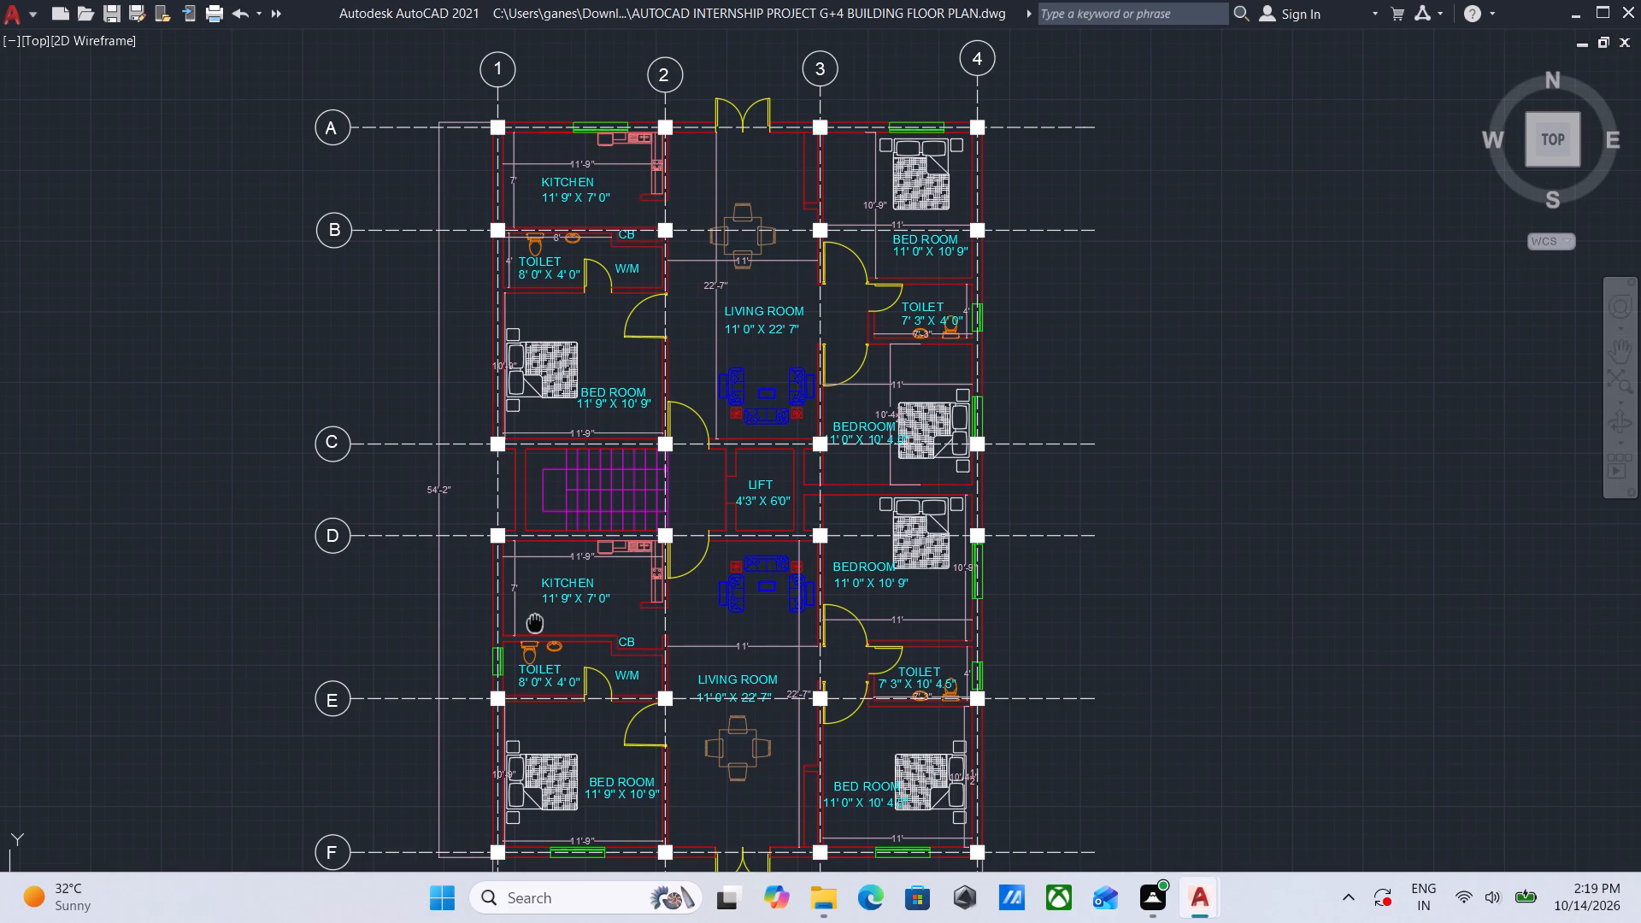
{"action": "middle_click_drag", "start_coordinate": [535, 621], "coordinate": [539, 613]}
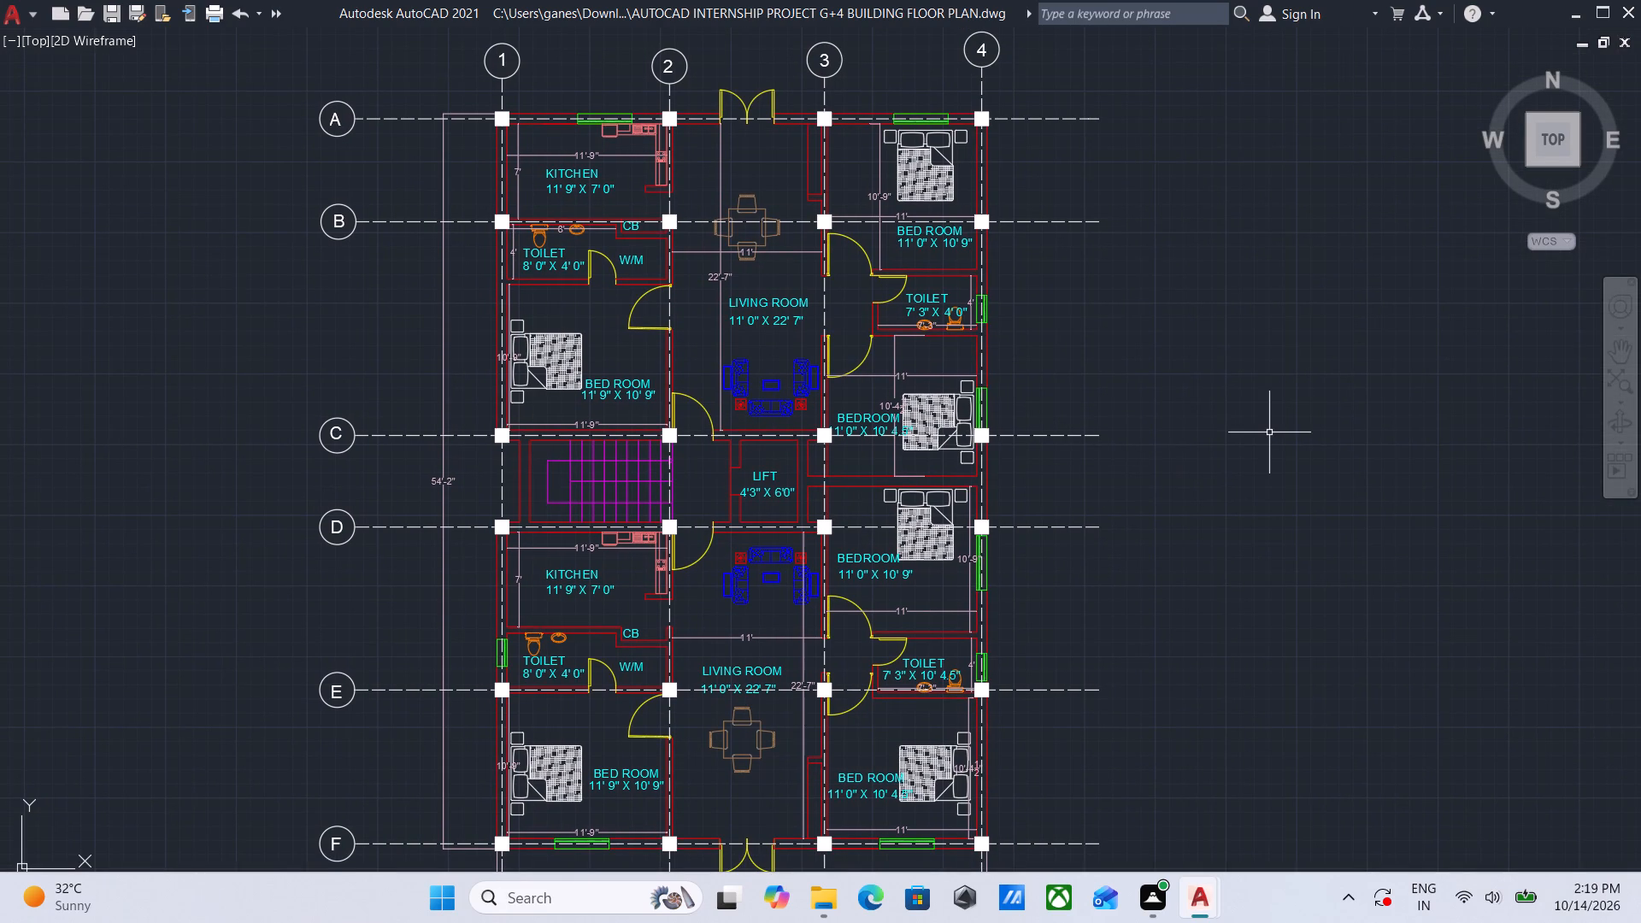
{"action": "key", "text": "shift+super+s"}
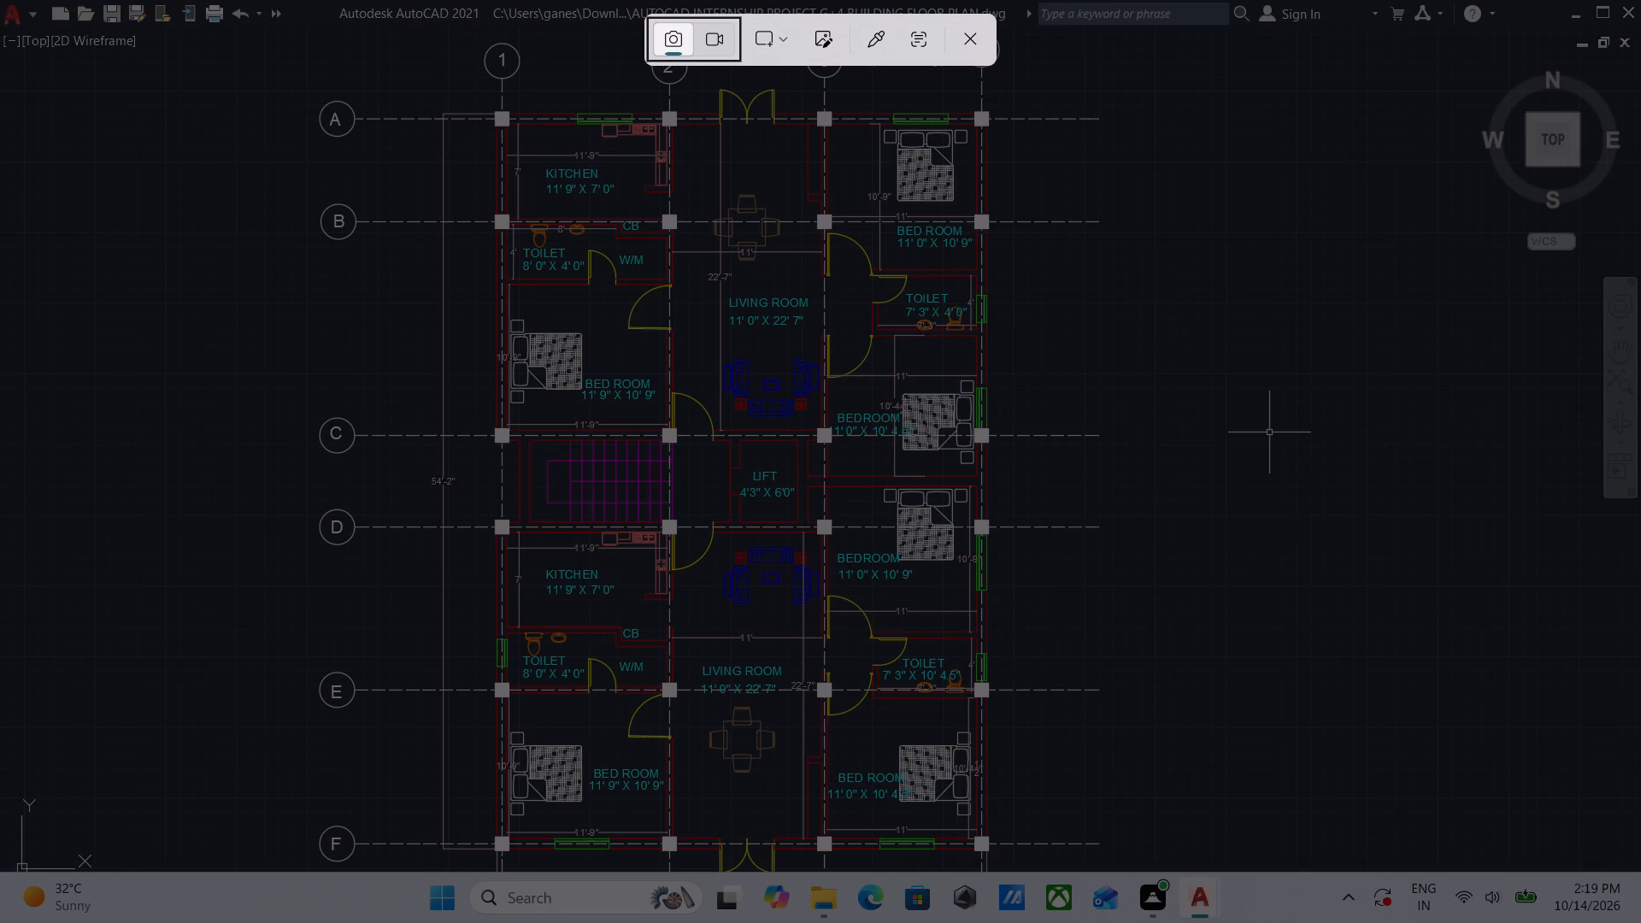
{"action": "left_click_drag", "start_coordinate": [236, 40], "coordinate": [309, 202]}
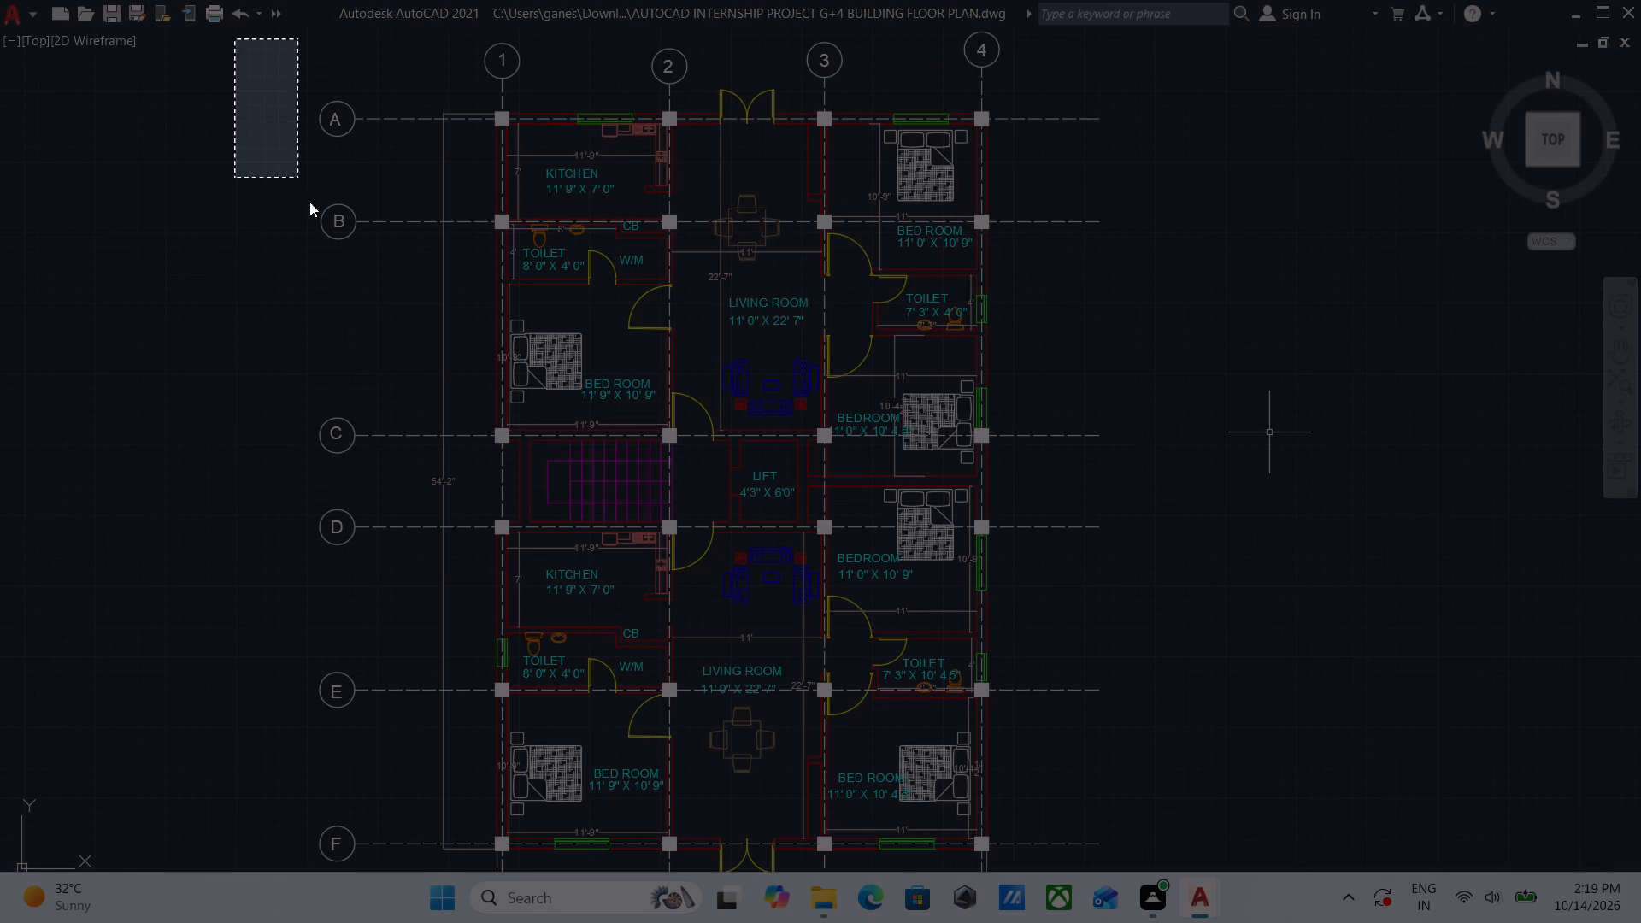
{"action": "left_click_drag", "start_coordinate": [309, 202], "coordinate": [1020, 821]}
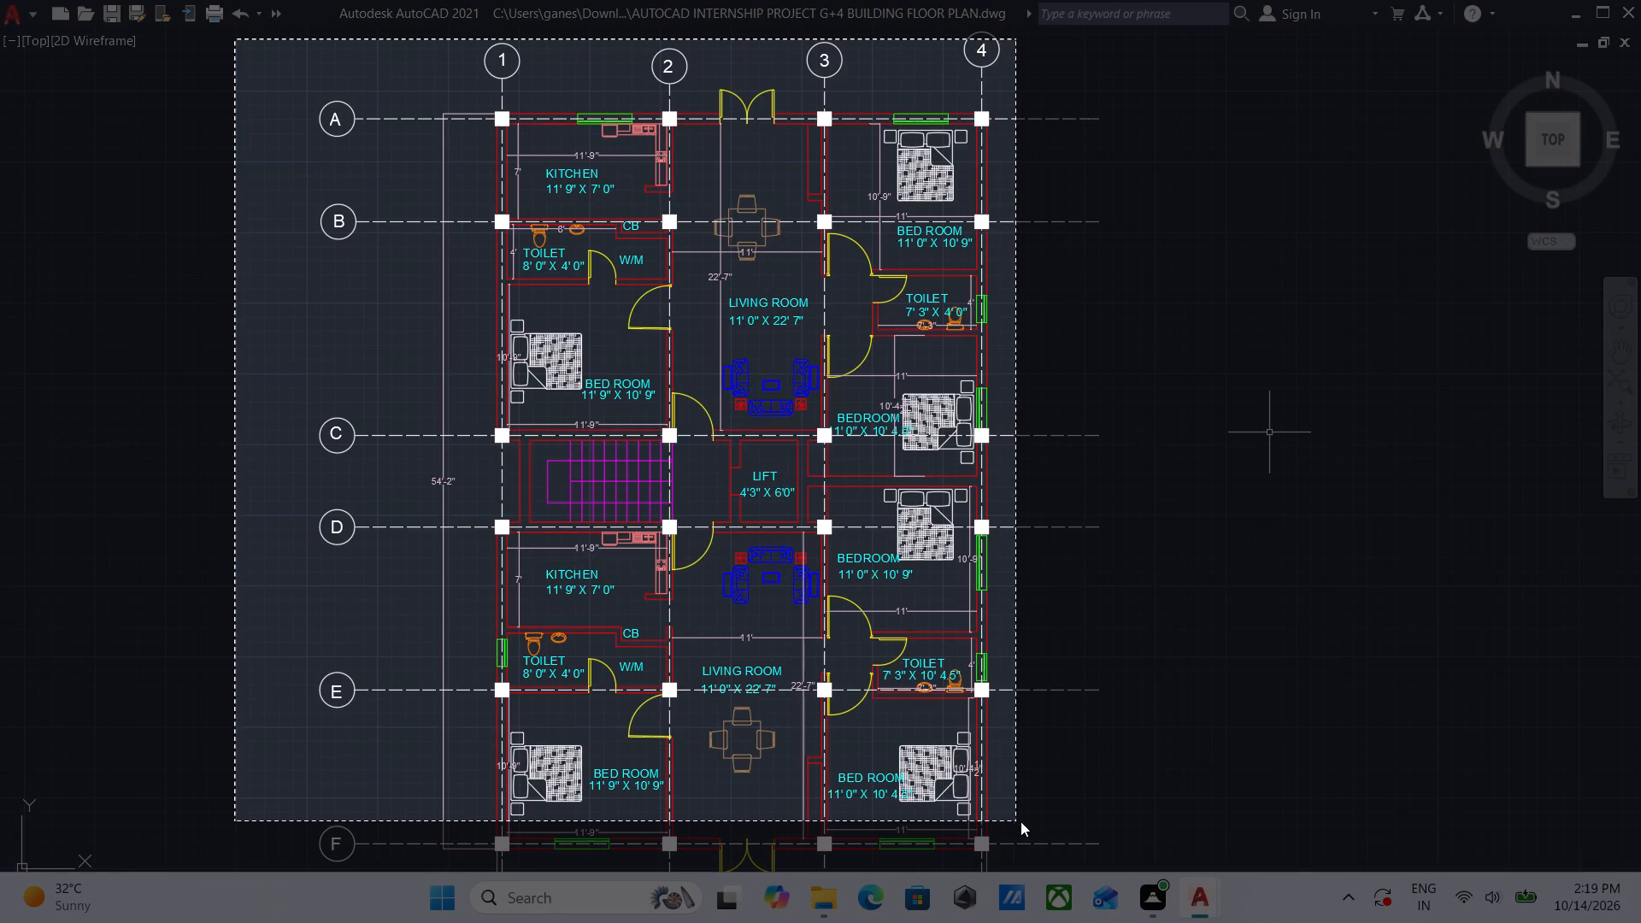
{"action": "left_click_drag", "start_coordinate": [1020, 821], "coordinate": [1083, 867]}
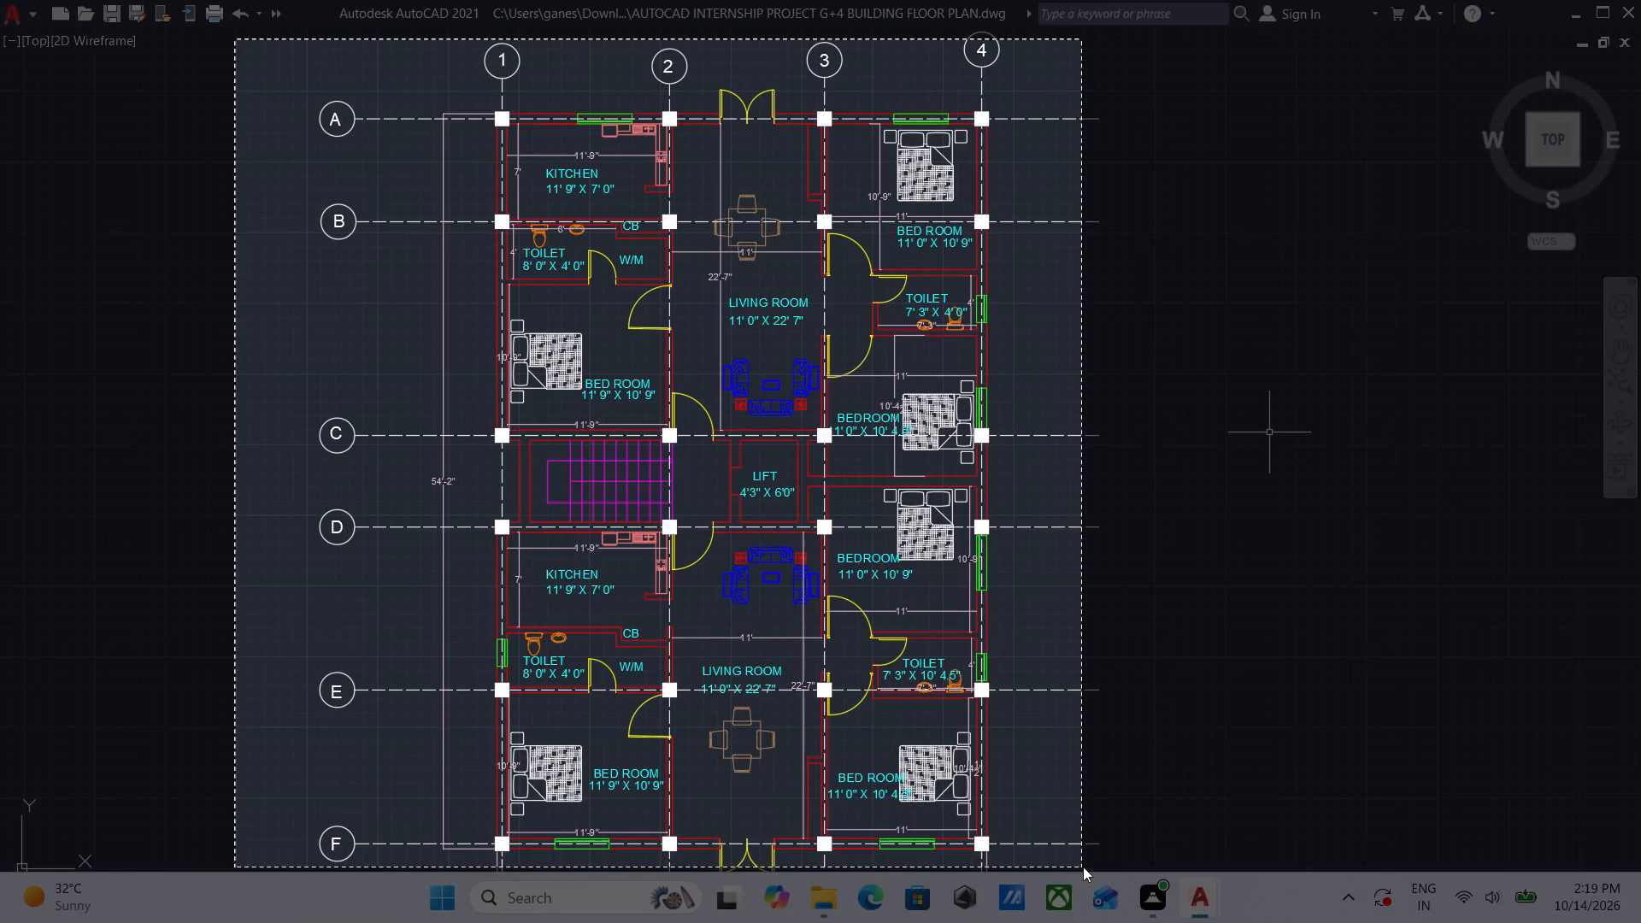
{"action": "left_click_drag", "start_coordinate": [1083, 867], "coordinate": [1103, 867]}
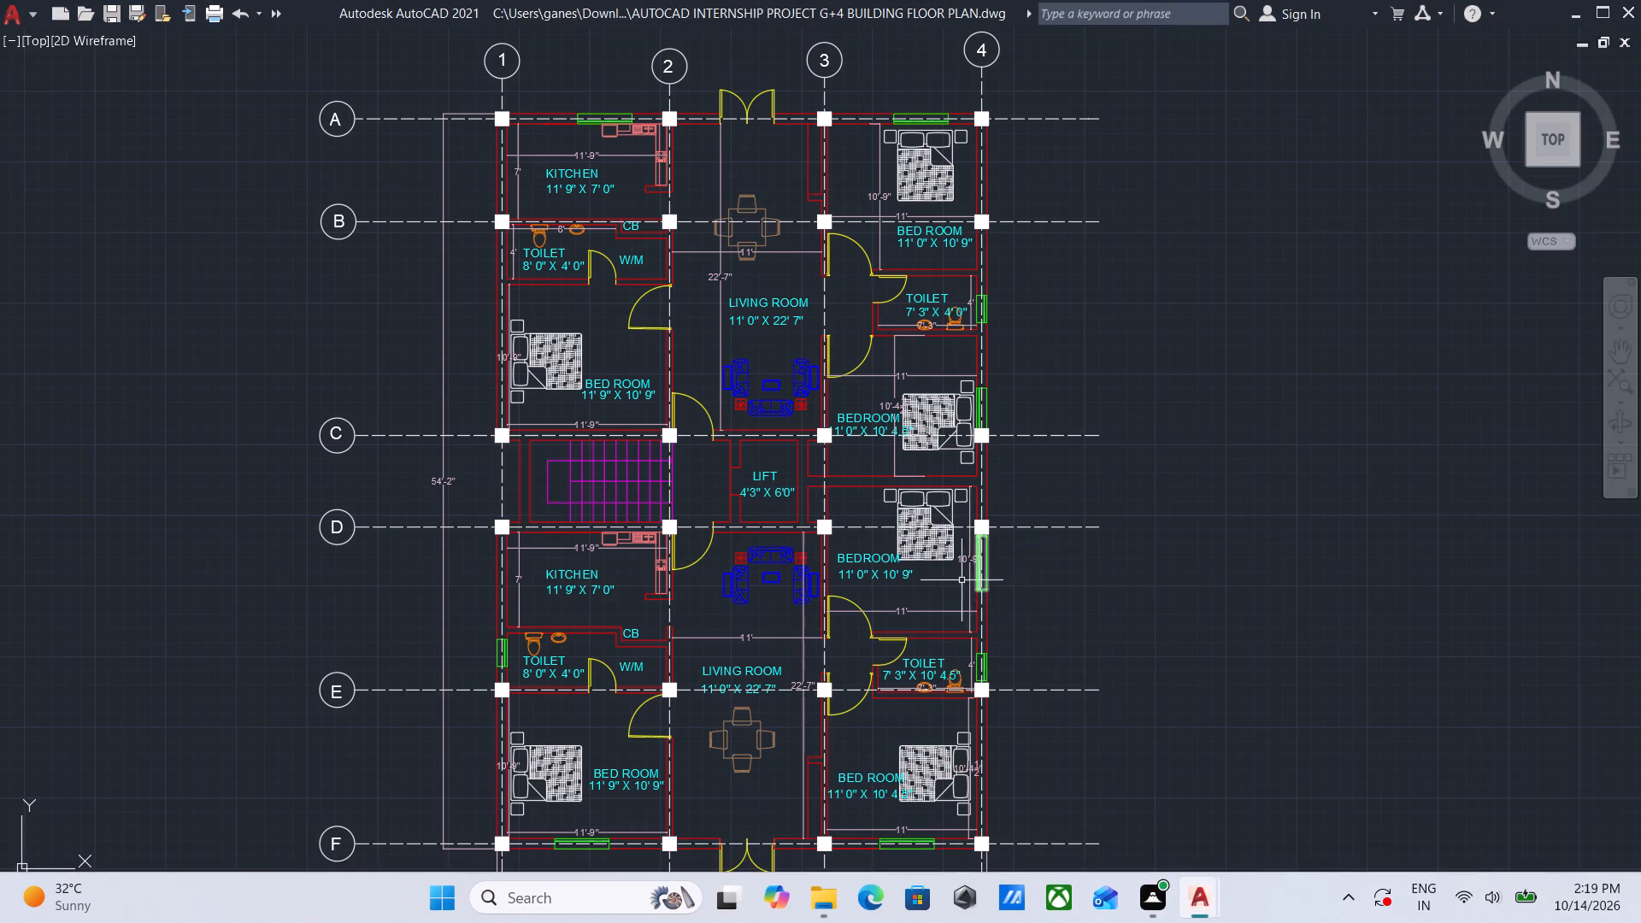
Examine the 1,2,3,4 floors plan beside the original ground floor plan, including its room dimensions.
{"action": "scroll", "coordinate": [960, 580], "scroll_direction": "down", "scroll_amount": 2}
{"action": "middle_click_drag", "start_coordinate": [993, 594], "coordinate": [466, 356]}
{"action": "scroll", "coordinate": [586, 511], "scroll_direction": "down", "scroll_amount": 1}
{"action": "middle_click_drag", "start_coordinate": [586, 511], "coordinate": [584, 402]}
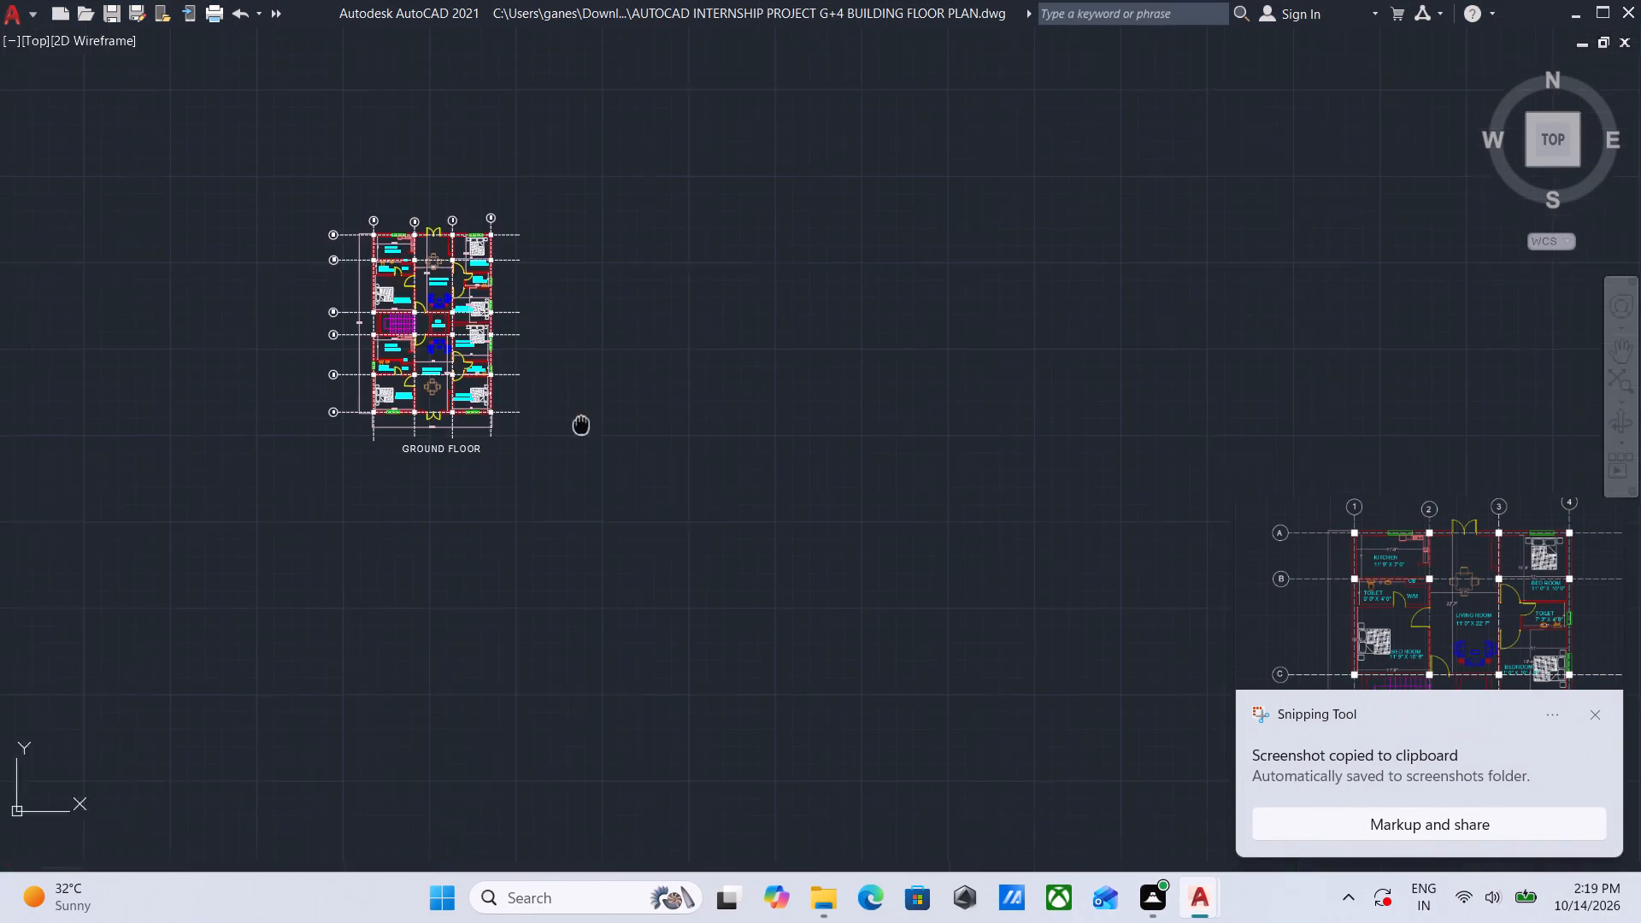
{"action": "middle_click_drag", "start_coordinate": [584, 402], "coordinate": [626, 199]}
{"action": "middle_click_drag", "start_coordinate": [603, 414], "coordinate": [763, 248]}
{"action": "middle_click_drag", "start_coordinate": [232, 474], "coordinate": [688, 443]}
{"action": "scroll", "coordinate": [702, 593], "scroll_direction": "up", "scroll_amount": 2}
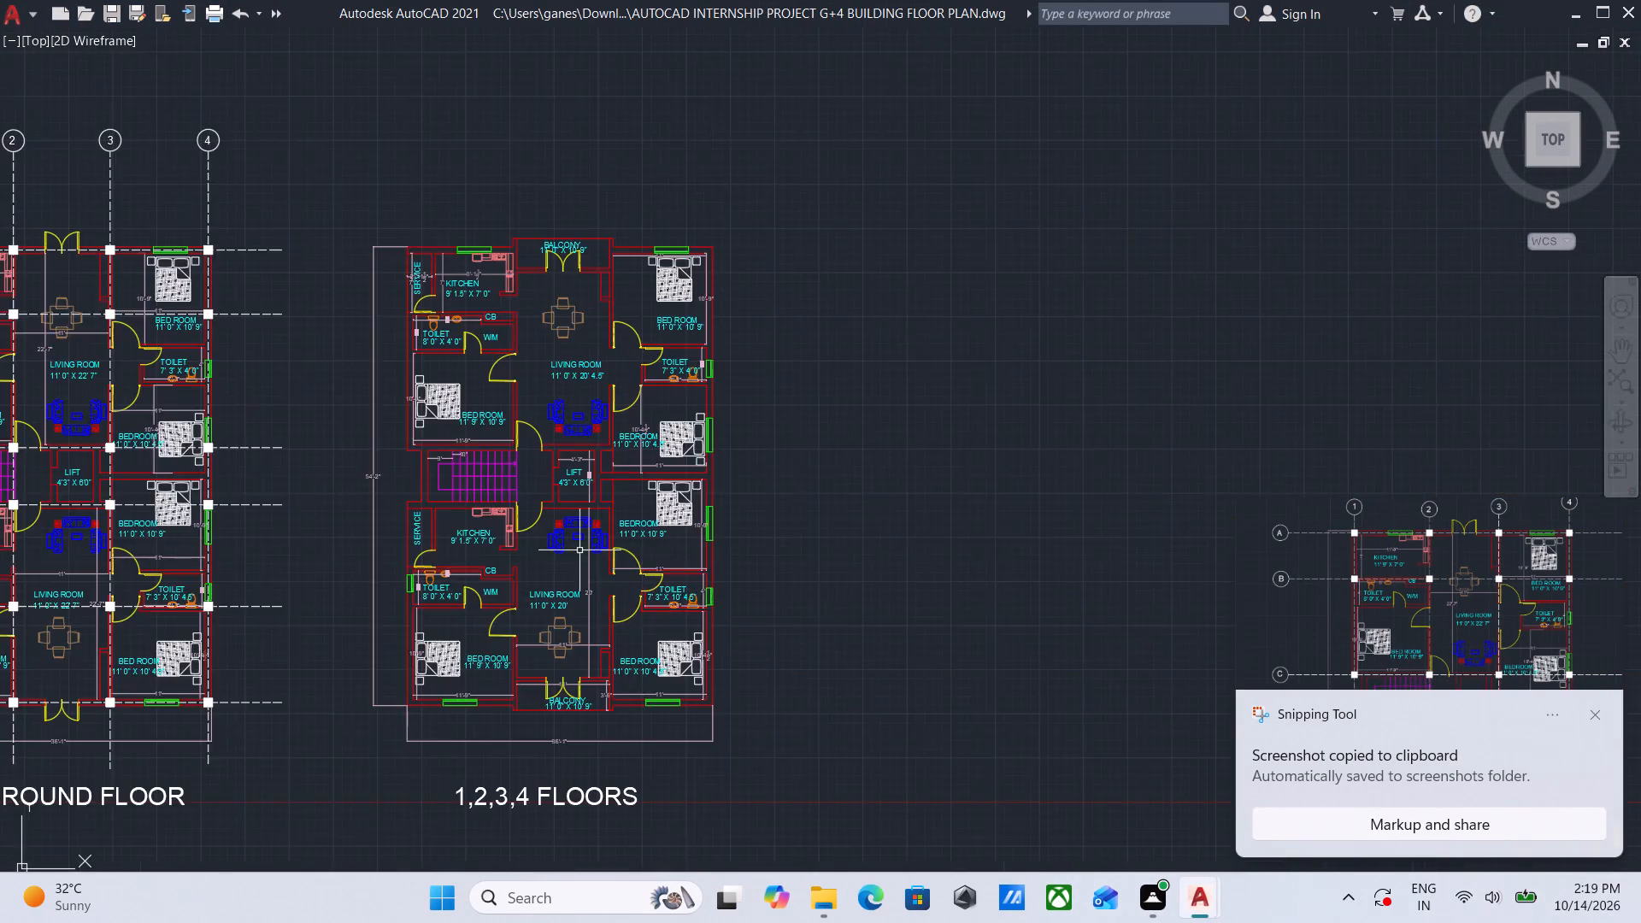
{"action": "scroll", "coordinate": [492, 508], "scroll_direction": "up", "scroll_amount": 2}
{"action": "scroll", "coordinate": [513, 489], "scroll_direction": "down", "scroll_amount": 1}
{"action": "middle_click_drag", "start_coordinate": [526, 486], "coordinate": [550, 444]}
{"action": "middle_click_drag", "start_coordinate": [594, 471], "coordinate": [591, 492]}
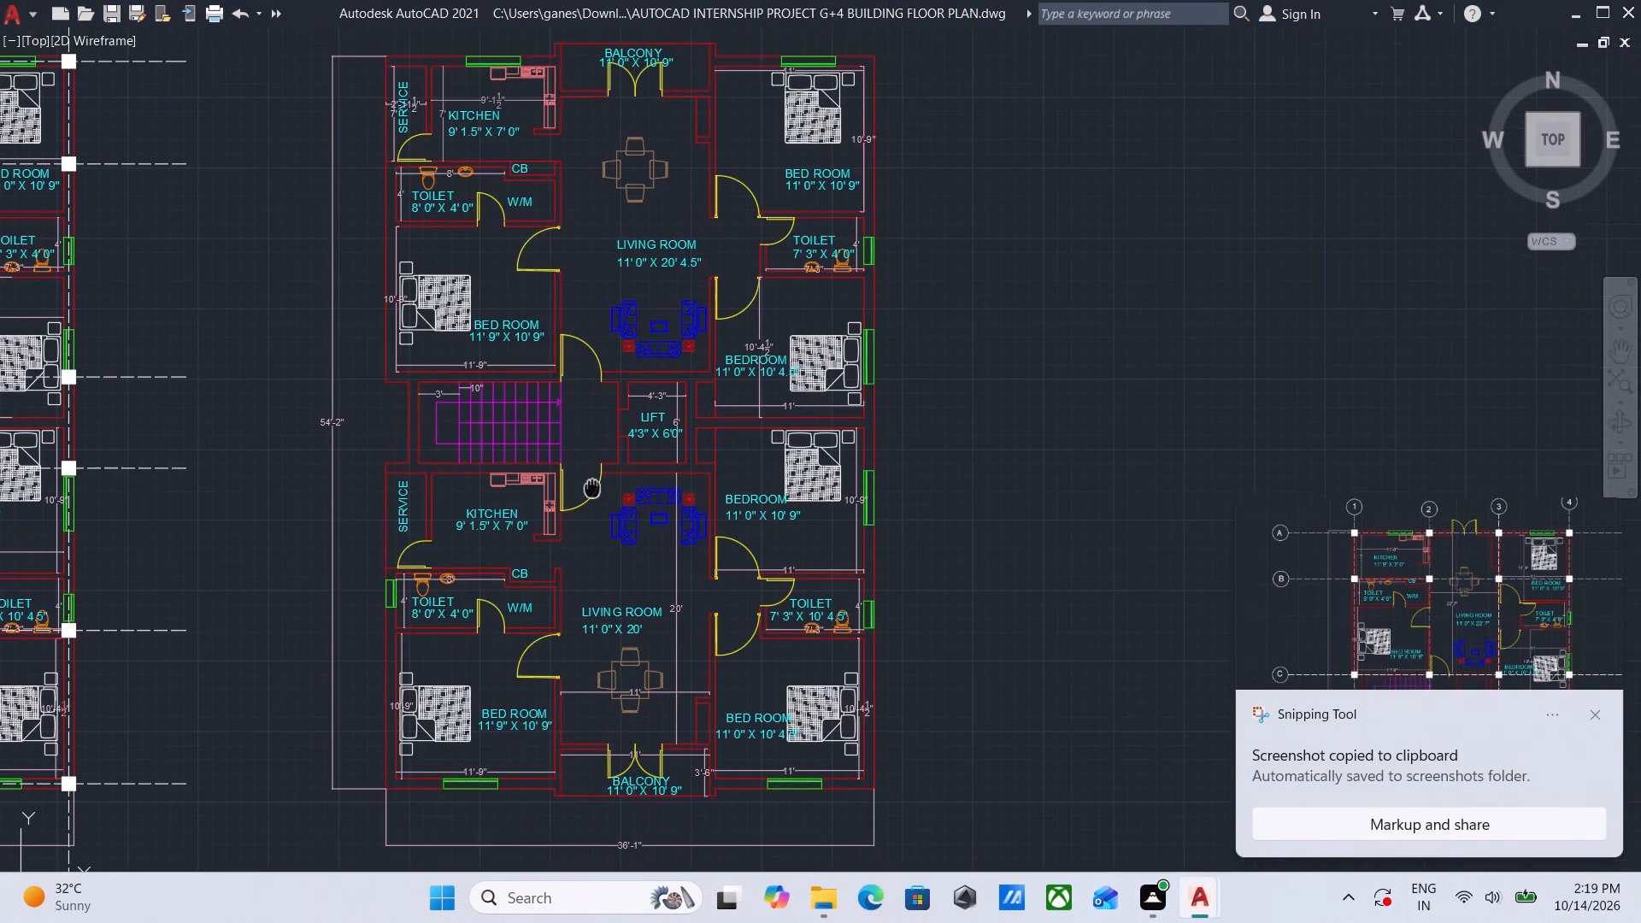
{"action": "middle_click_drag", "start_coordinate": [591, 492], "coordinate": [589, 498]}
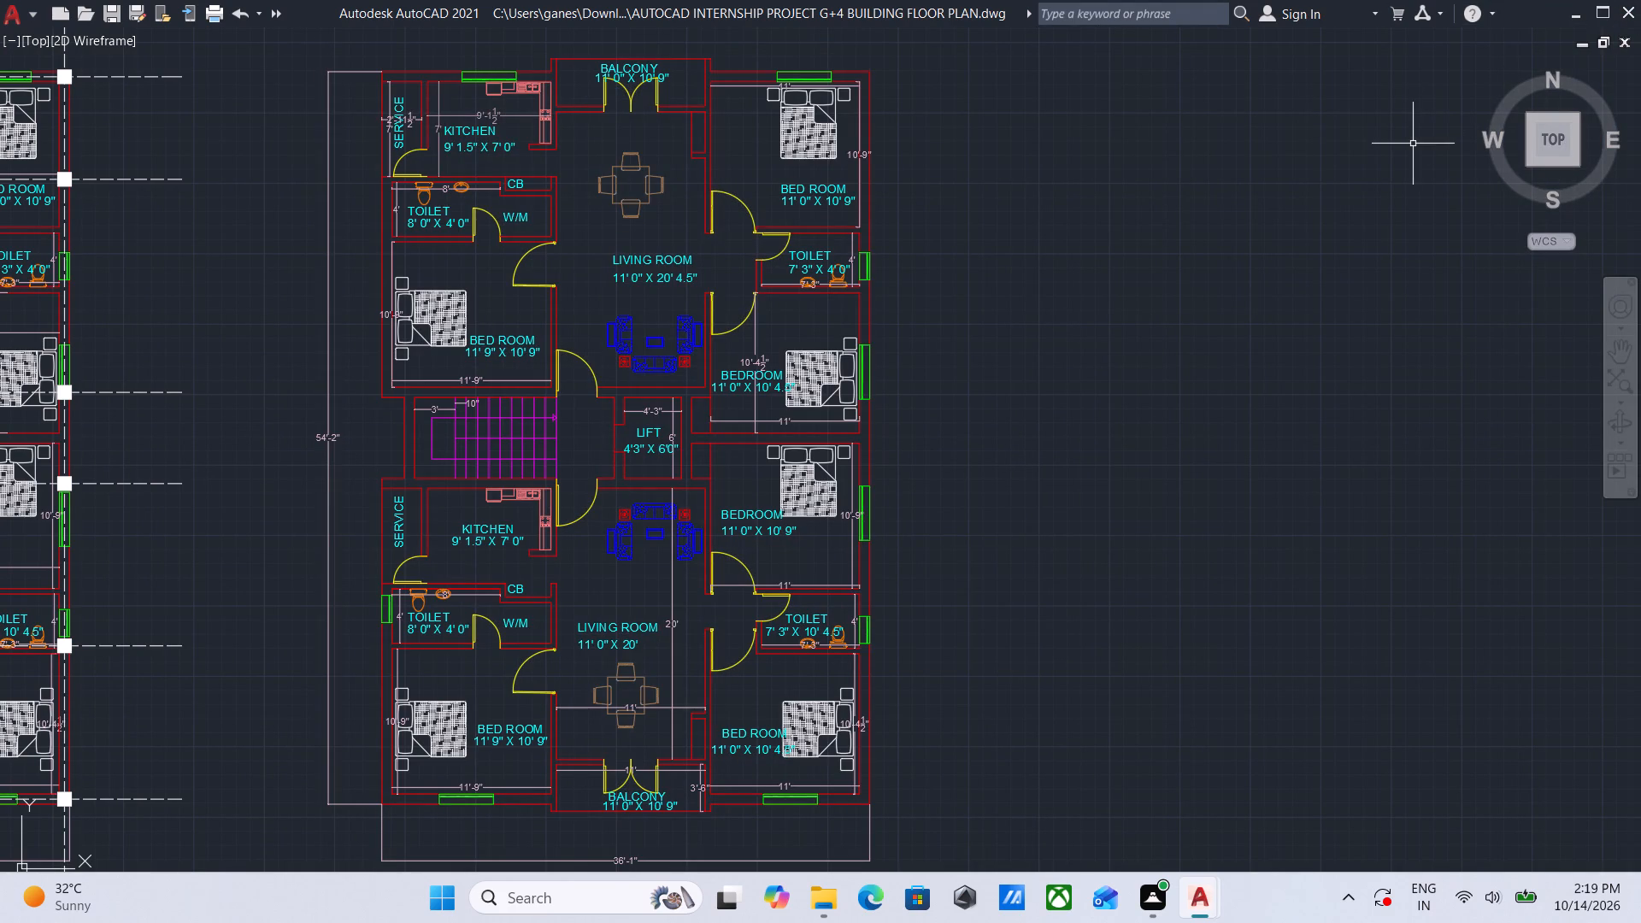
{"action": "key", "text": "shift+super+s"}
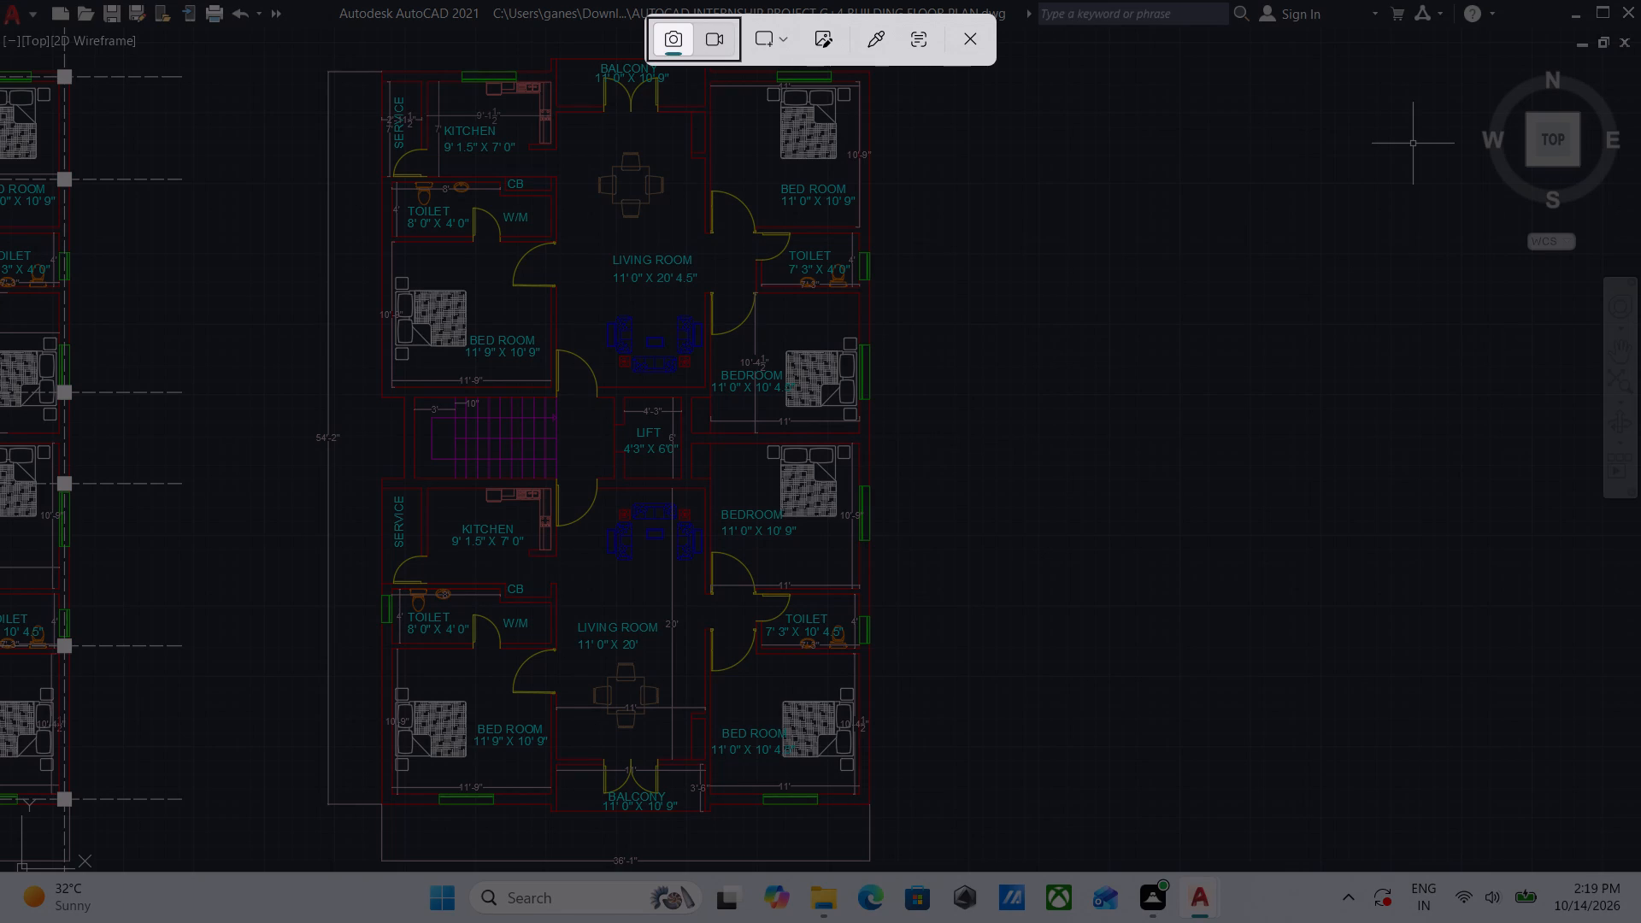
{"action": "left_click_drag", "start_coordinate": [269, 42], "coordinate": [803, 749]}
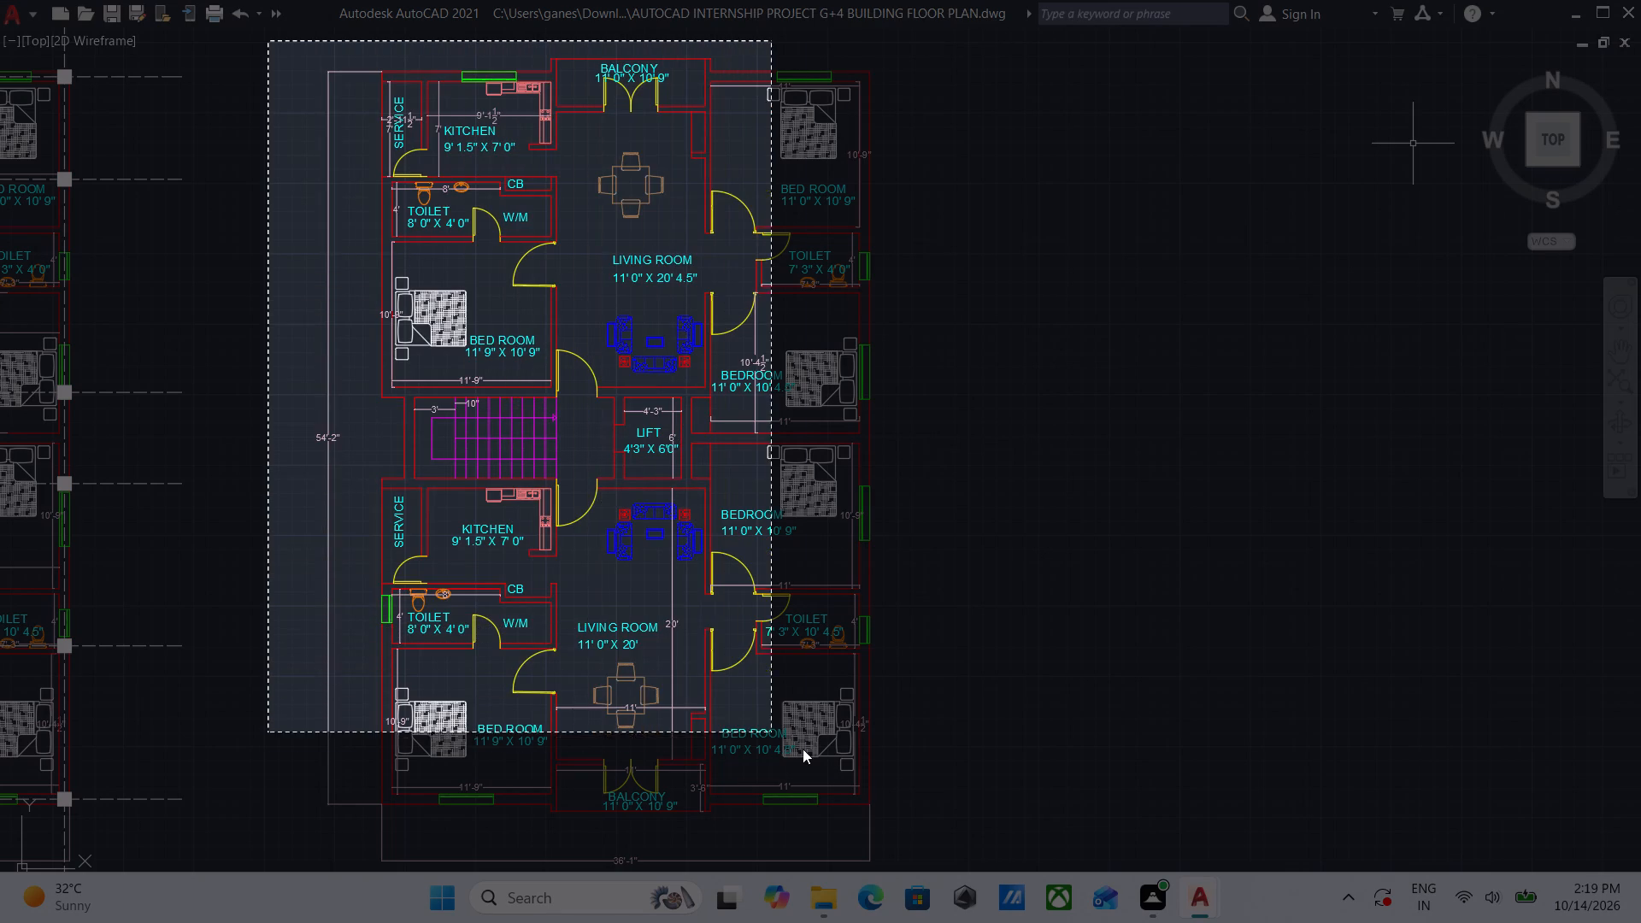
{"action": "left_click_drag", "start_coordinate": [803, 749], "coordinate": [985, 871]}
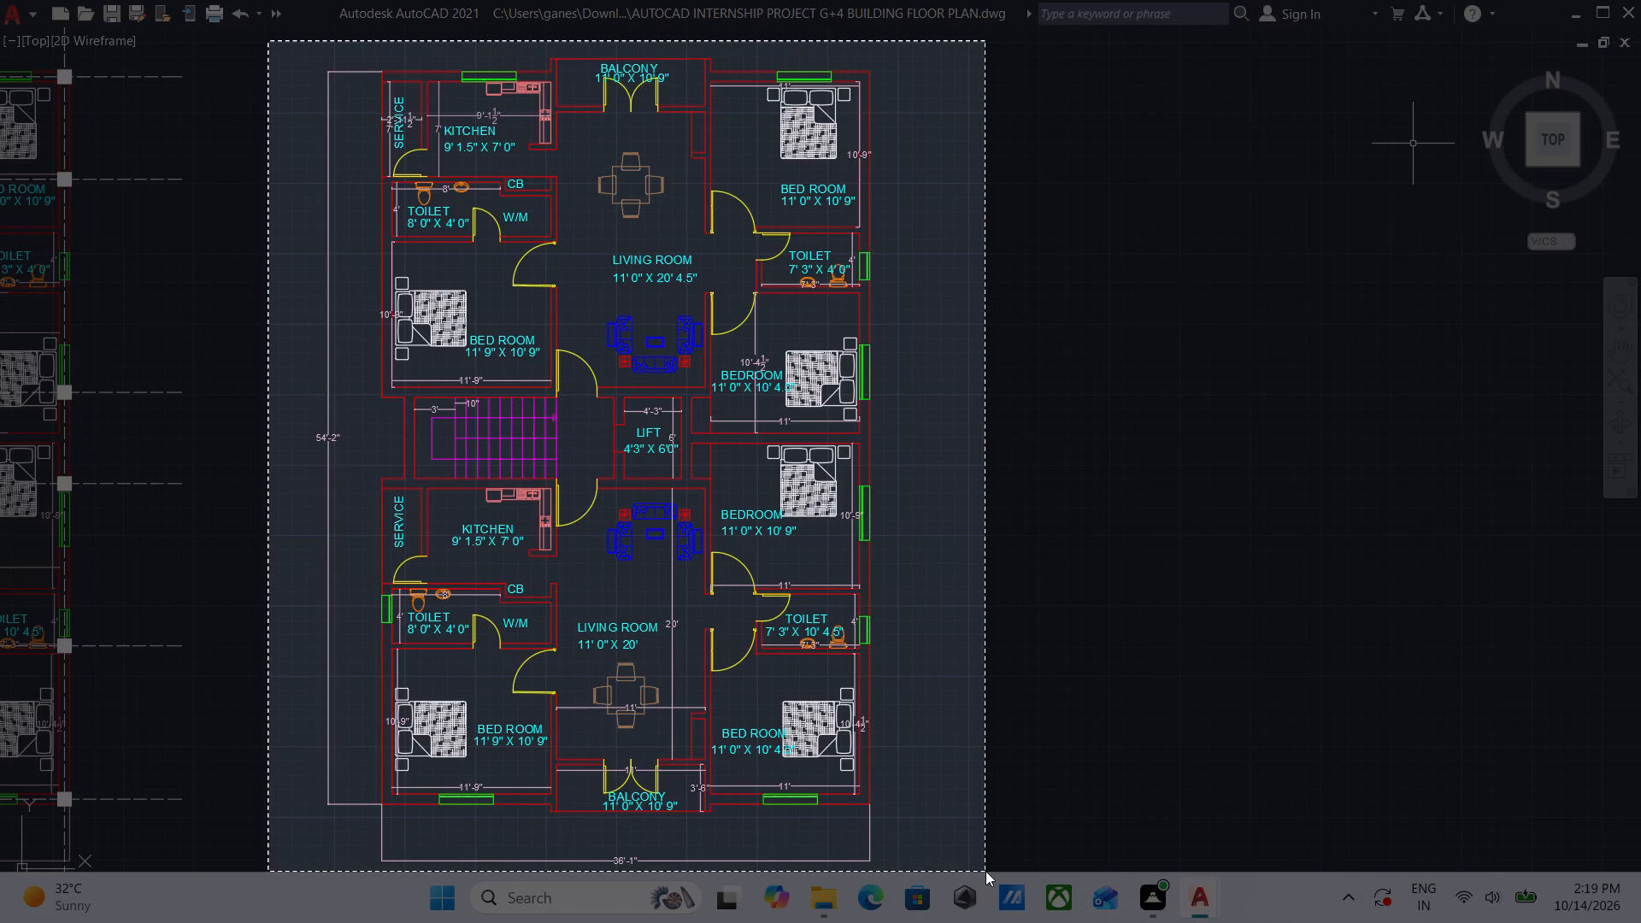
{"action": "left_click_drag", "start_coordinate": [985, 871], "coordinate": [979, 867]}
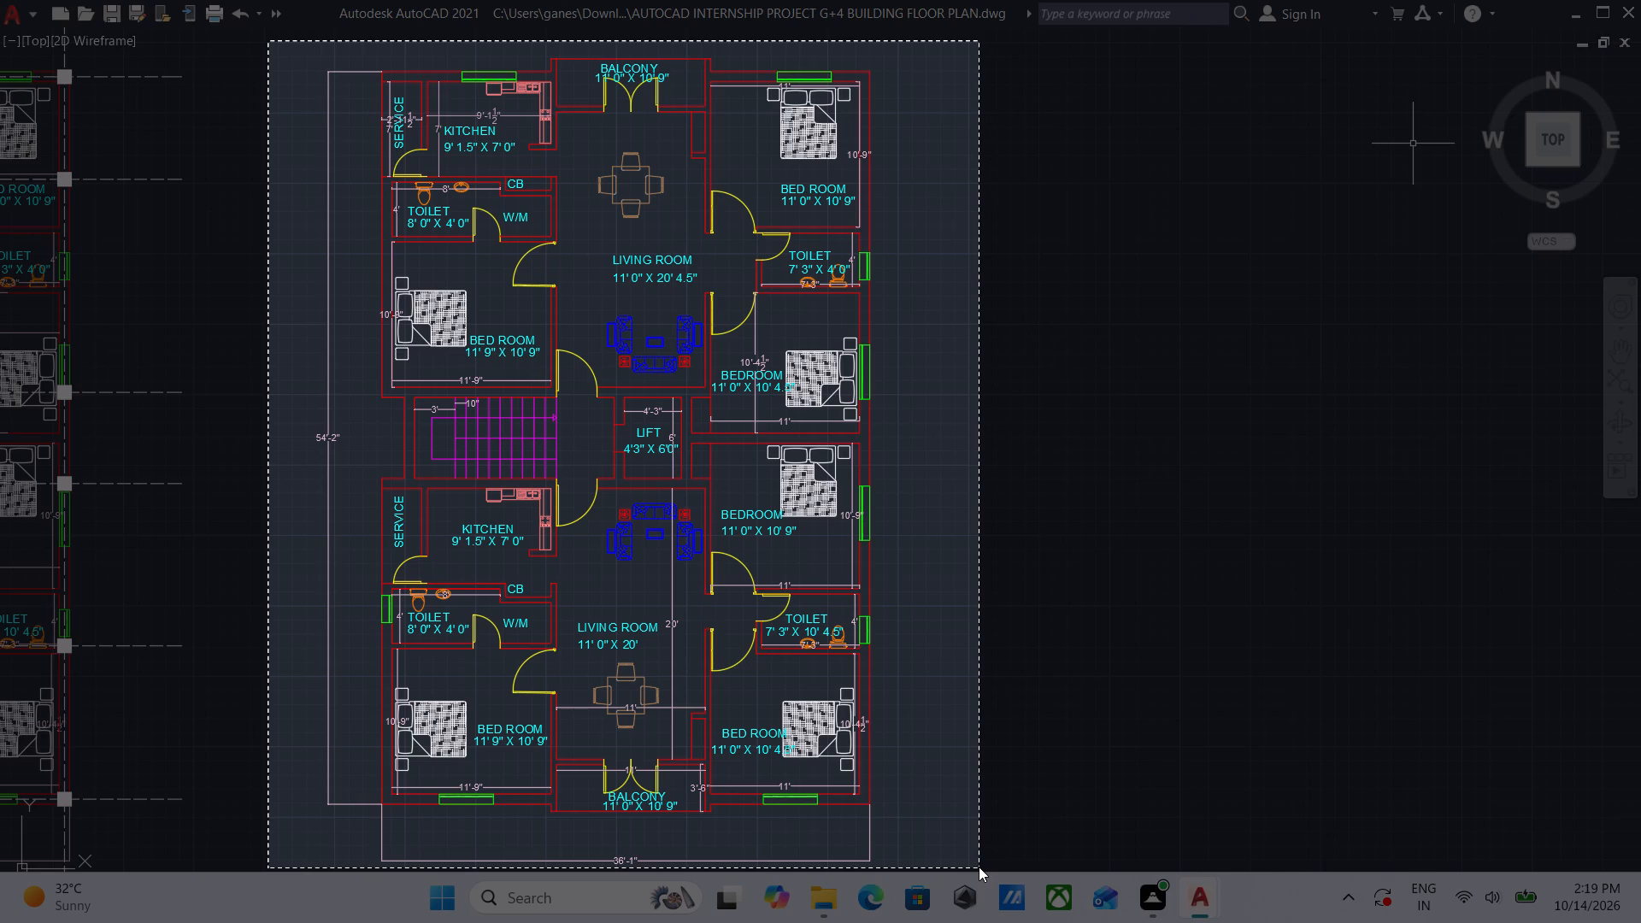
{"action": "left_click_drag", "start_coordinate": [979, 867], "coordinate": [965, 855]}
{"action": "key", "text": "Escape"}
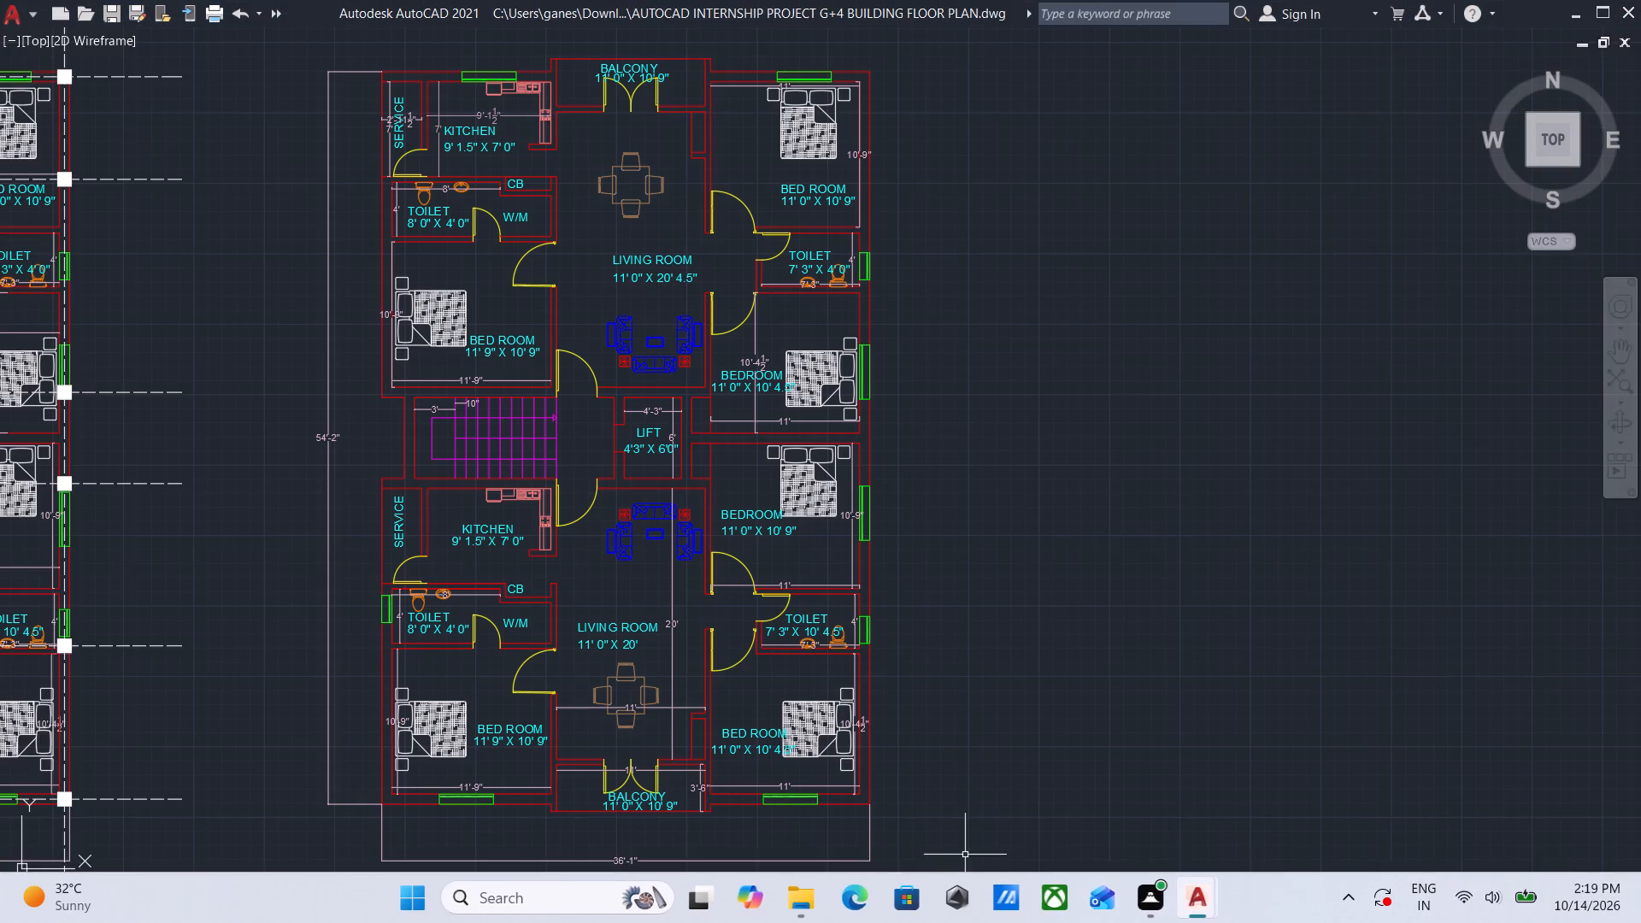
Ungroup the 1,2,3,4 FLOORS plan so that its title is separate from the drawing.
{"action": "scroll", "coordinate": [932, 603], "scroll_direction": "down", "scroll_amount": 2}
{"action": "middle_click_drag", "start_coordinate": [922, 582], "coordinate": [903, 510]}
{"action": "scroll", "coordinate": [679, 680], "scroll_direction": "up", "scroll_amount": 3}
{"action": "middle_click_drag", "start_coordinate": [896, 750], "coordinate": [623, 715]}
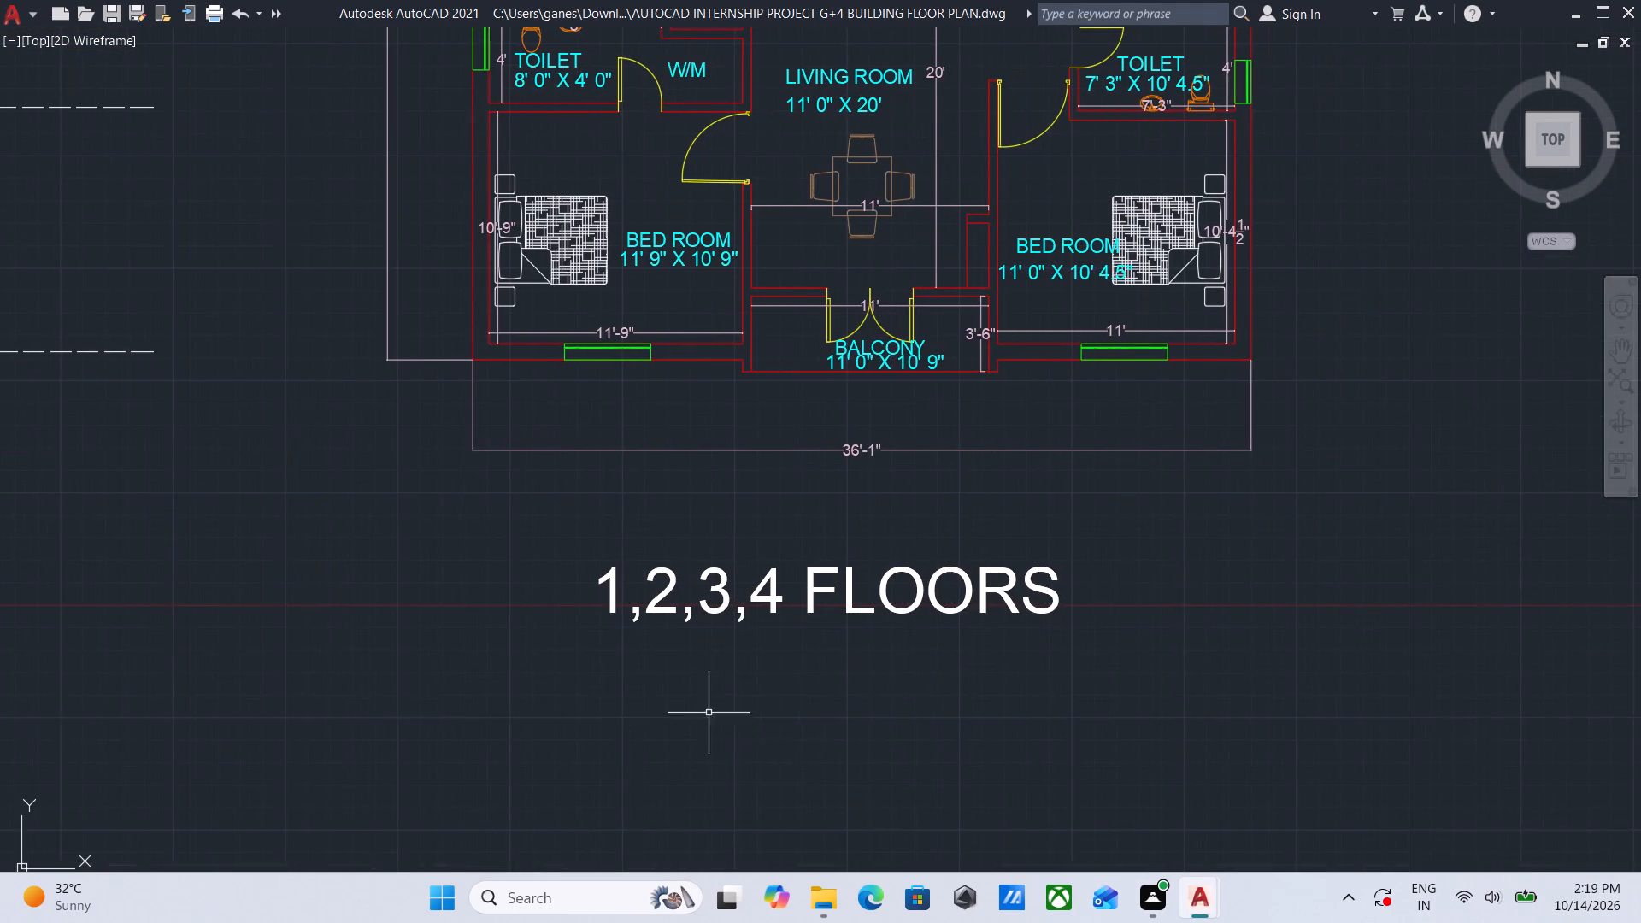
{"action": "left_click_drag", "start_coordinate": [828, 715], "coordinate": [816, 697]}
{"action": "left_click", "coordinate": [635, 519]}
{"action": "scroll", "coordinate": [746, 632], "scroll_direction": "down", "scroll_amount": 2}
{"action": "middle_click_drag", "start_coordinate": [746, 632], "coordinate": [674, 686]}
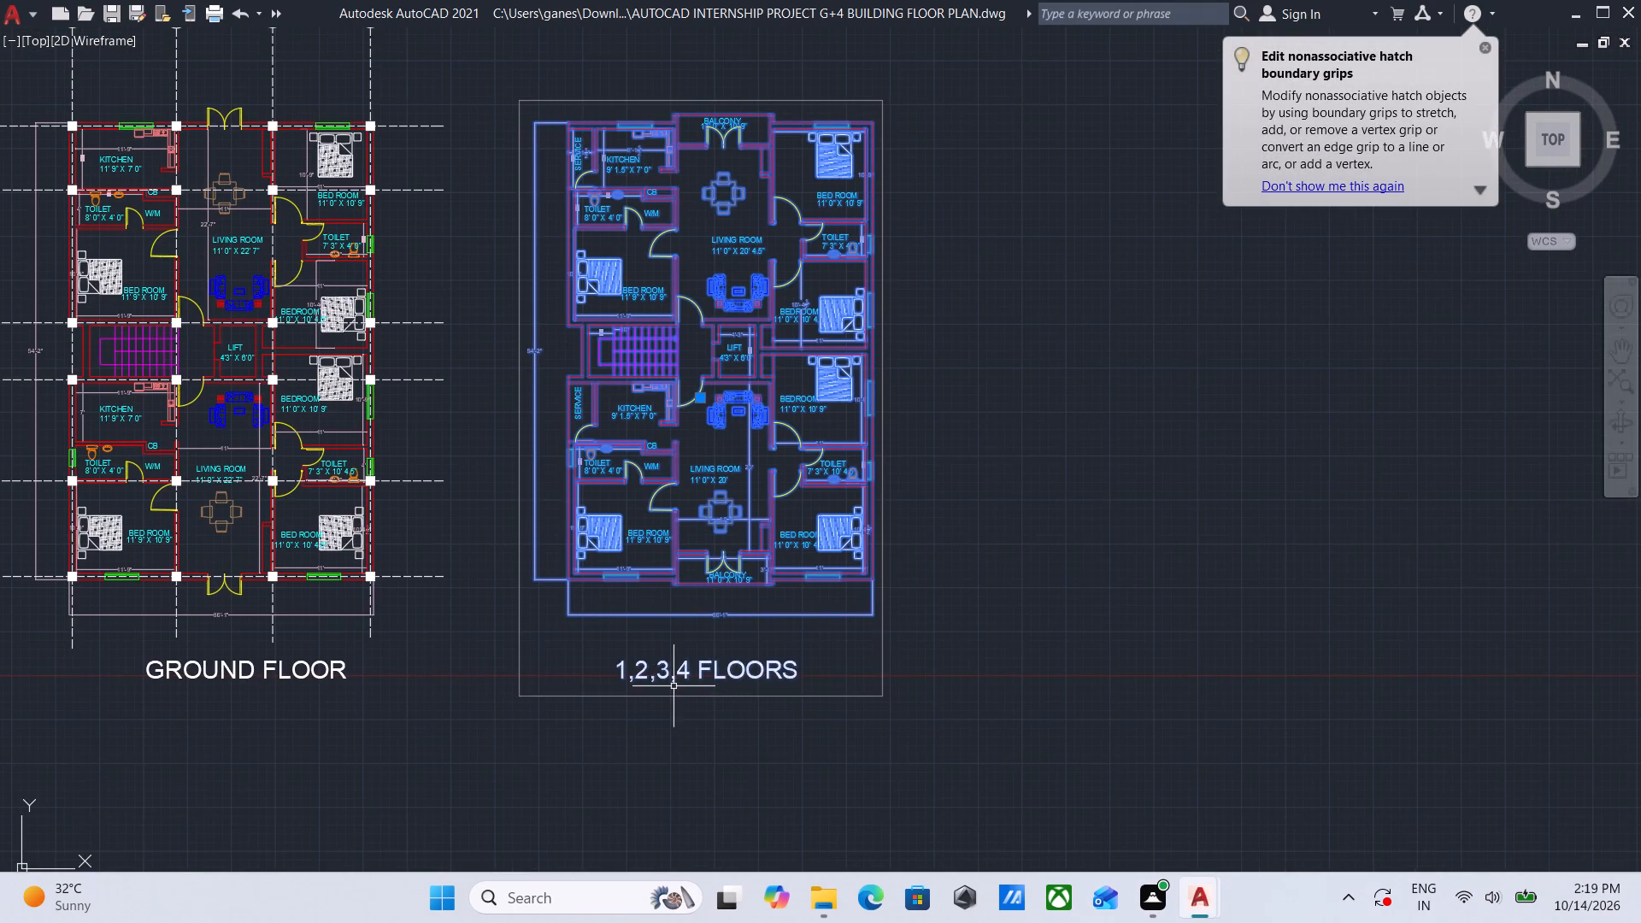
{"action": "key", "text": "Escape"}
{"action": "scroll", "coordinate": [681, 695], "scroll_direction": "up", "scroll_amount": 2}
{"action": "left_click_drag", "start_coordinate": [666, 673], "coordinate": [648, 649]}
{"action": "left_click", "coordinate": [620, 620]}
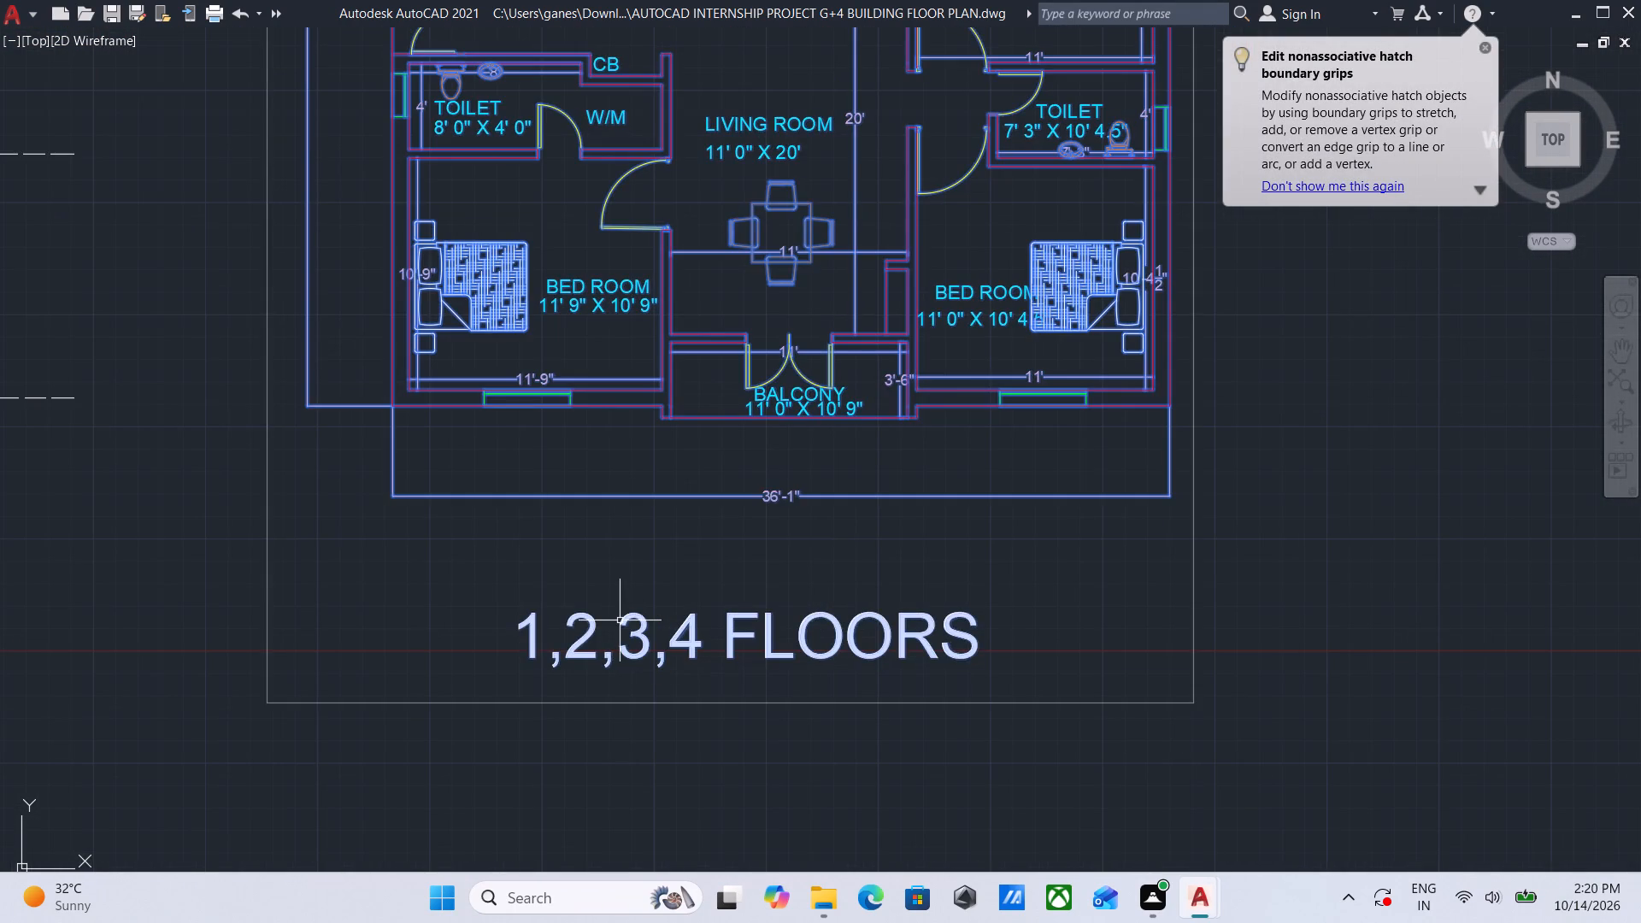
{"action": "type", "text": "UNG"}
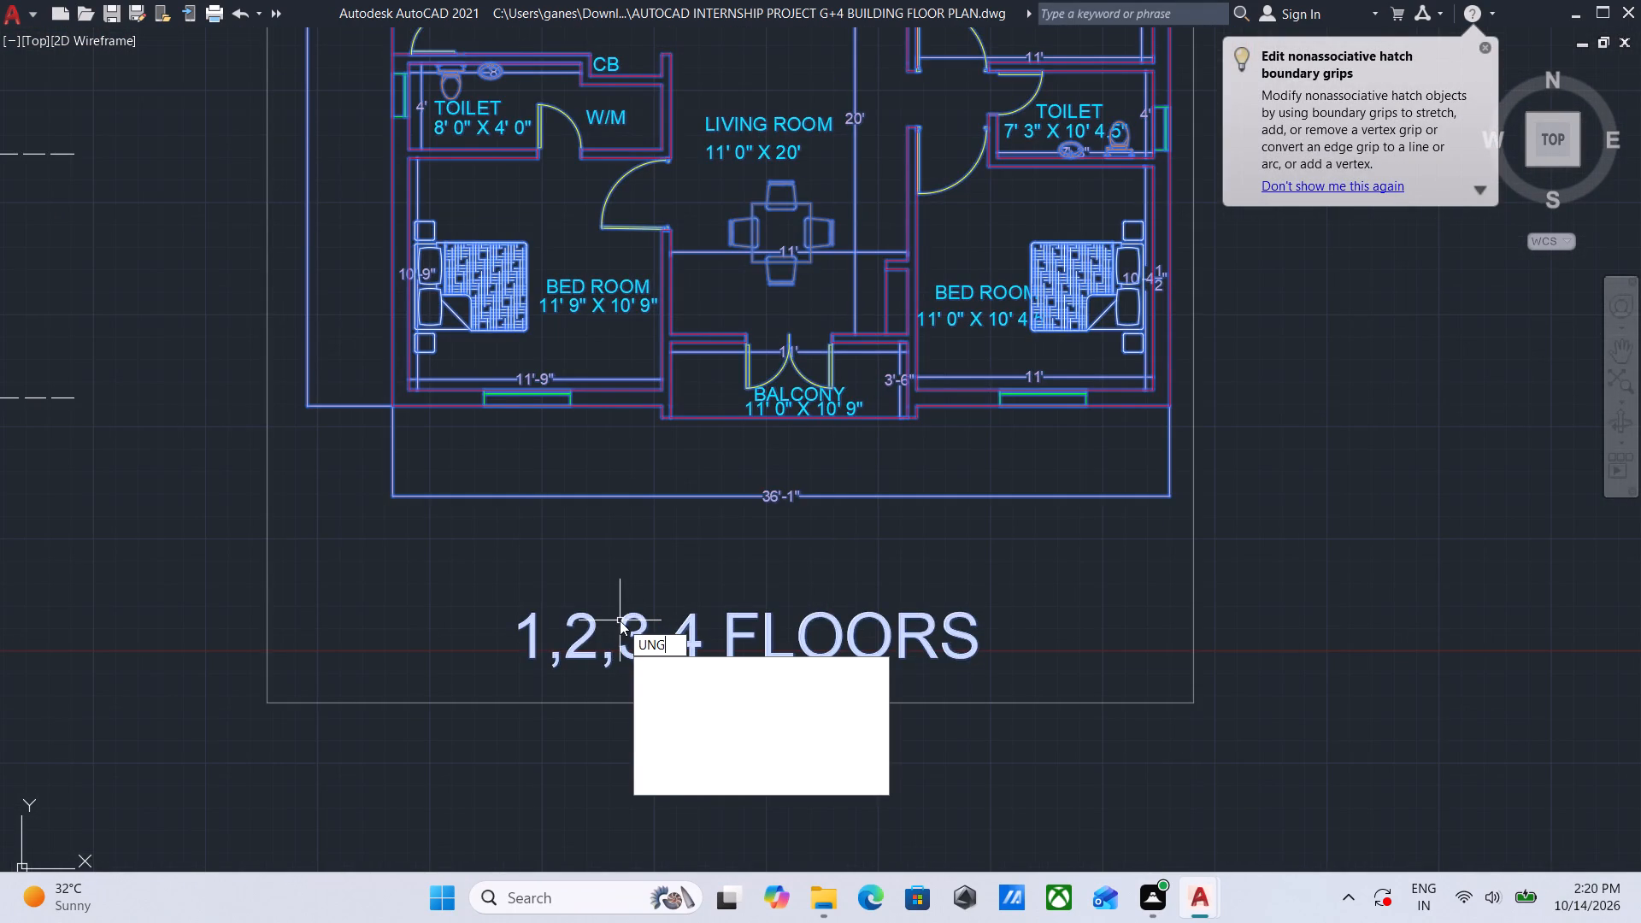
{"action": "key", "text": "Return"}
Move the 1,2,3,4 FLOORS title straight up about 8'-5", between the plan and its overall width dimension.
{"action": "scroll", "coordinate": [654, 655], "scroll_direction": "up", "scroll_amount": 1}
{"action": "left_click", "coordinate": [668, 721]}
{"action": "left_click", "coordinate": [570, 594]}
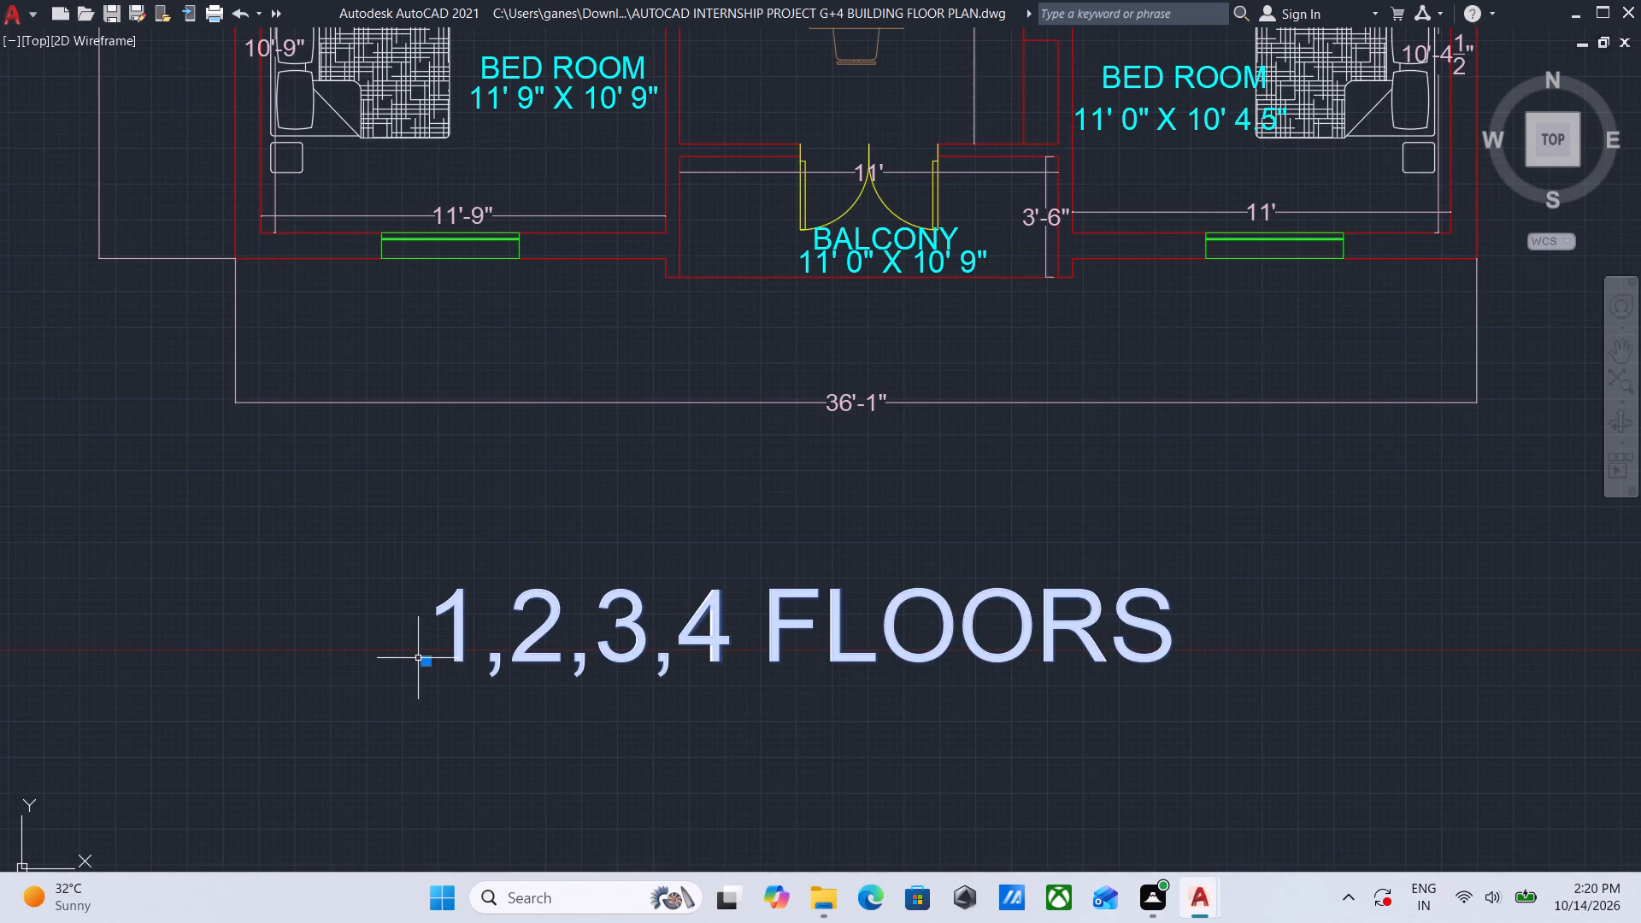
{"action": "left_click", "coordinate": [429, 661]}
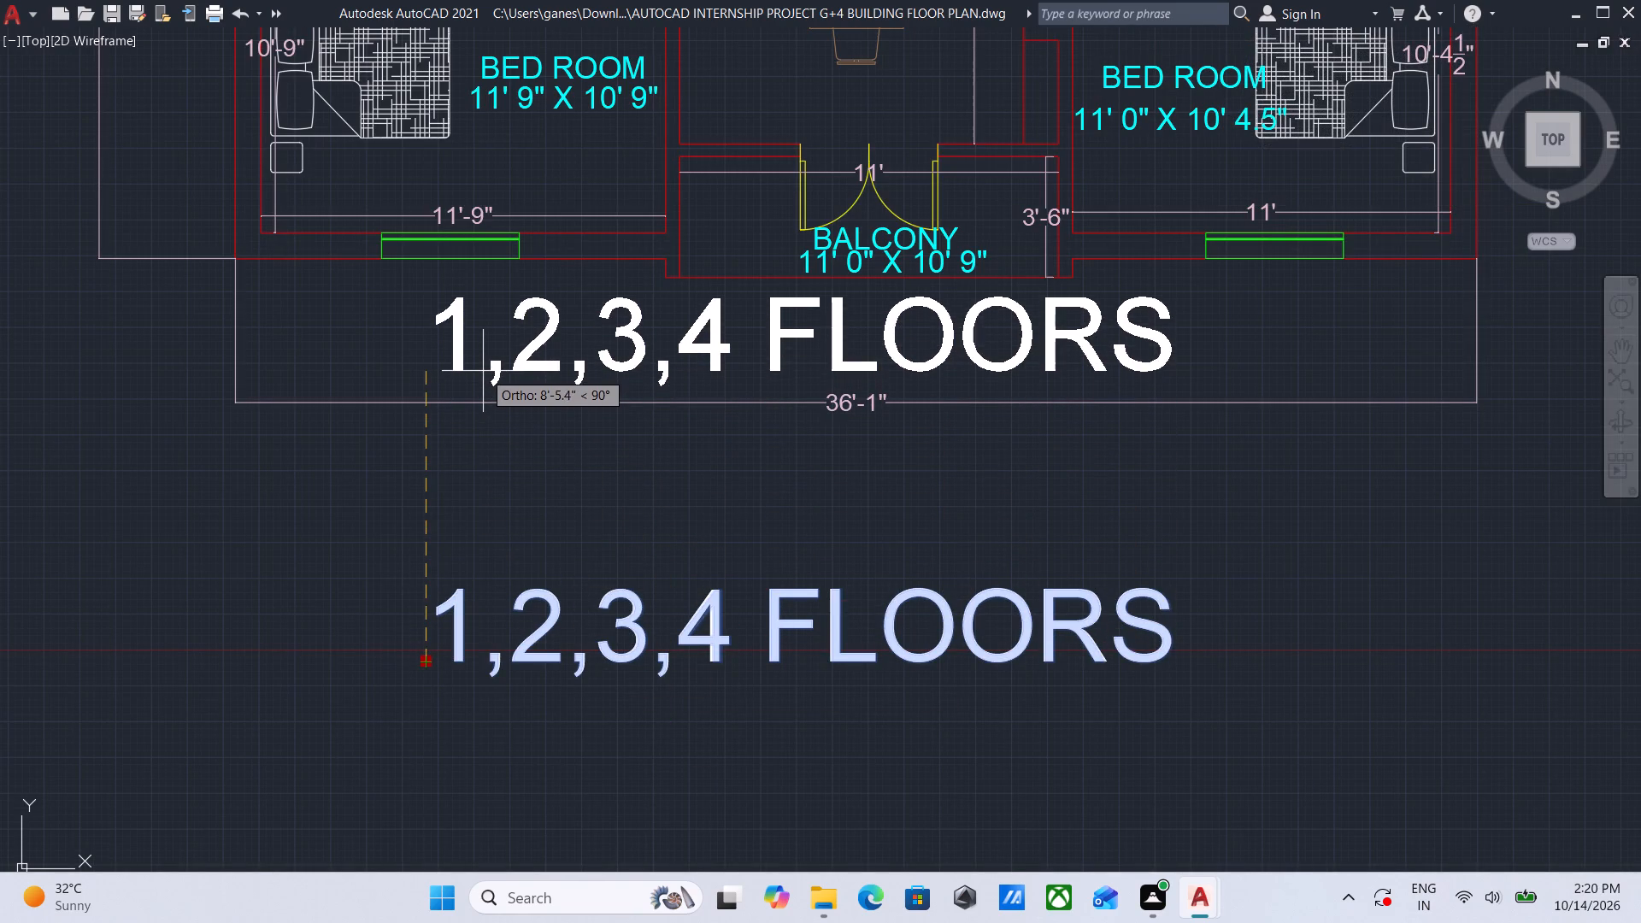
{"action": "left_click", "coordinate": [483, 371]}
Capture a screenshot of the whole 1,2,3,4 floors plan, including its title and overall vertical dimension.
{"action": "scroll", "coordinate": [516, 420], "scroll_direction": "down", "scroll_amount": 2}
{"action": "middle_click_drag", "start_coordinate": [515, 436], "coordinate": [512, 584]}
{"action": "scroll", "coordinate": [506, 643], "scroll_direction": "up", "scroll_amount": 1}
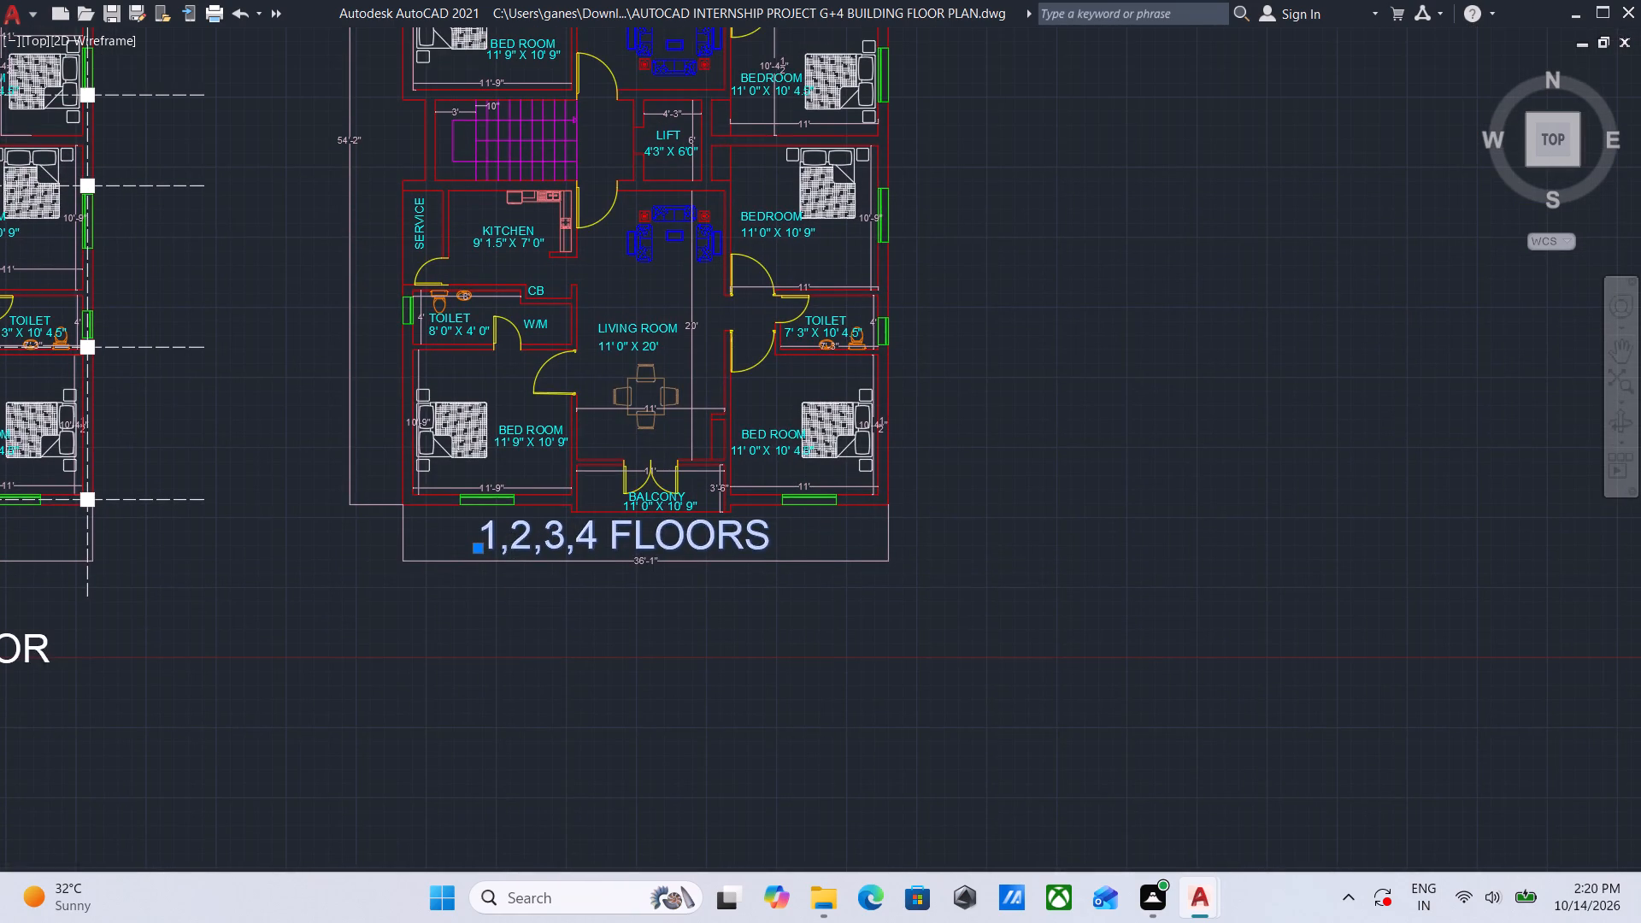
{"action": "middle_click_drag", "start_coordinate": [507, 651], "coordinate": [541, 791]}
{"action": "middle_click_drag", "start_coordinate": [485, 748], "coordinate": [498, 897]}
{"action": "scroll", "coordinate": [501, 898], "scroll_direction": "up", "scroll_amount": 1}
{"action": "scroll", "coordinate": [494, 617], "scroll_direction": "down", "scroll_amount": 1}
{"action": "middle_click_drag", "start_coordinate": [491, 622], "coordinate": [475, 783]}
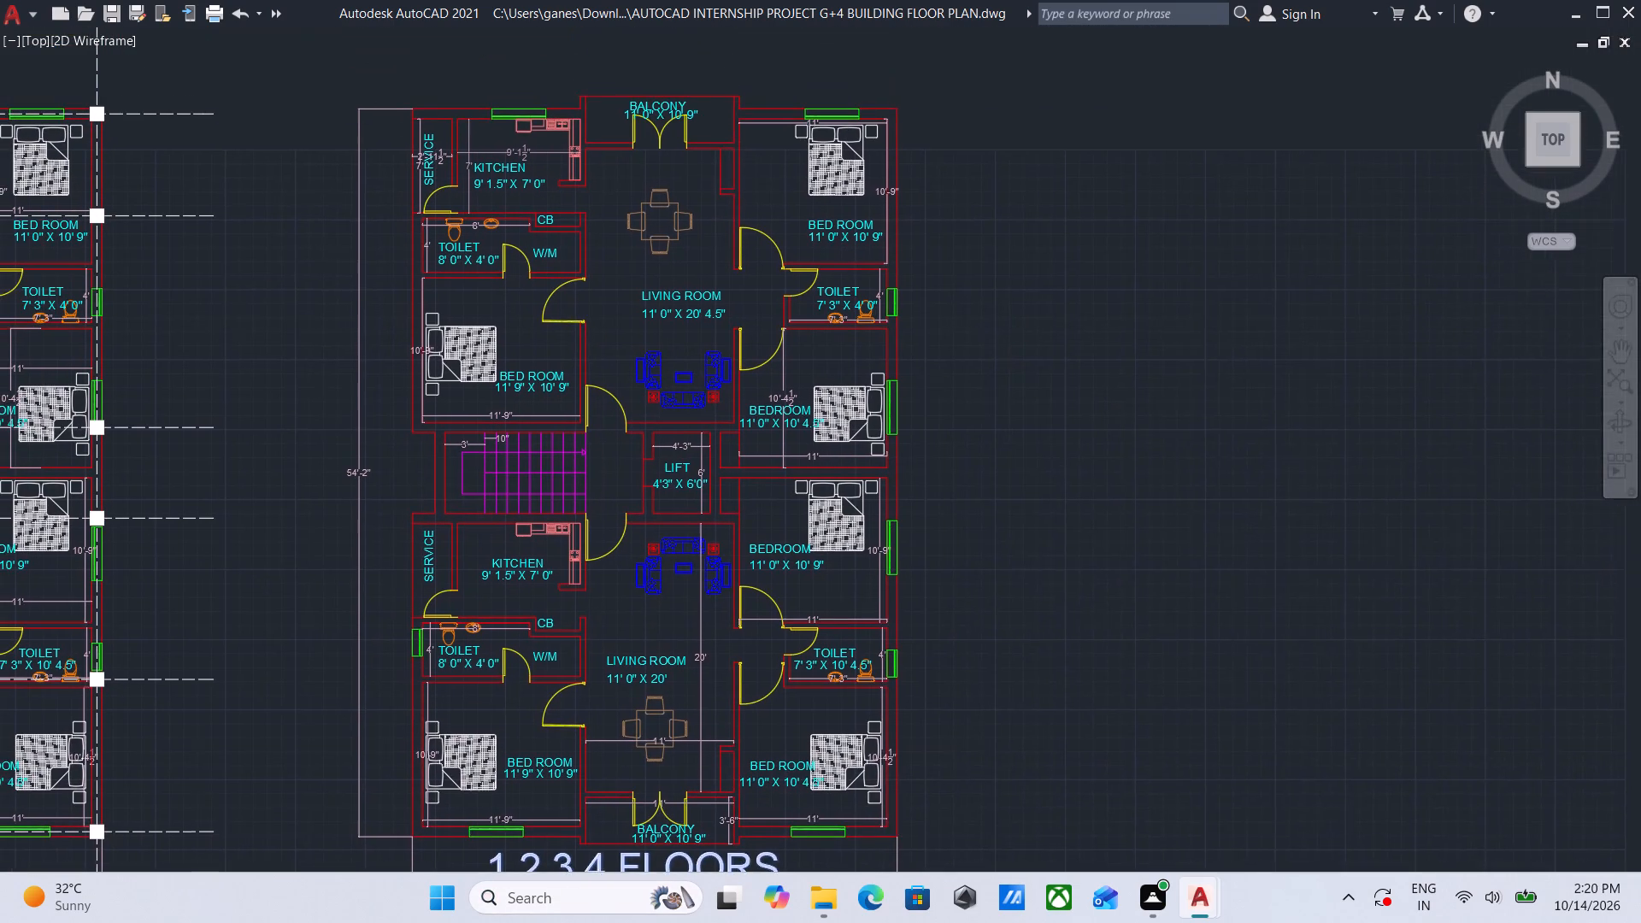
{"action": "middle_click_drag", "start_coordinate": [524, 708], "coordinate": [535, 682]}
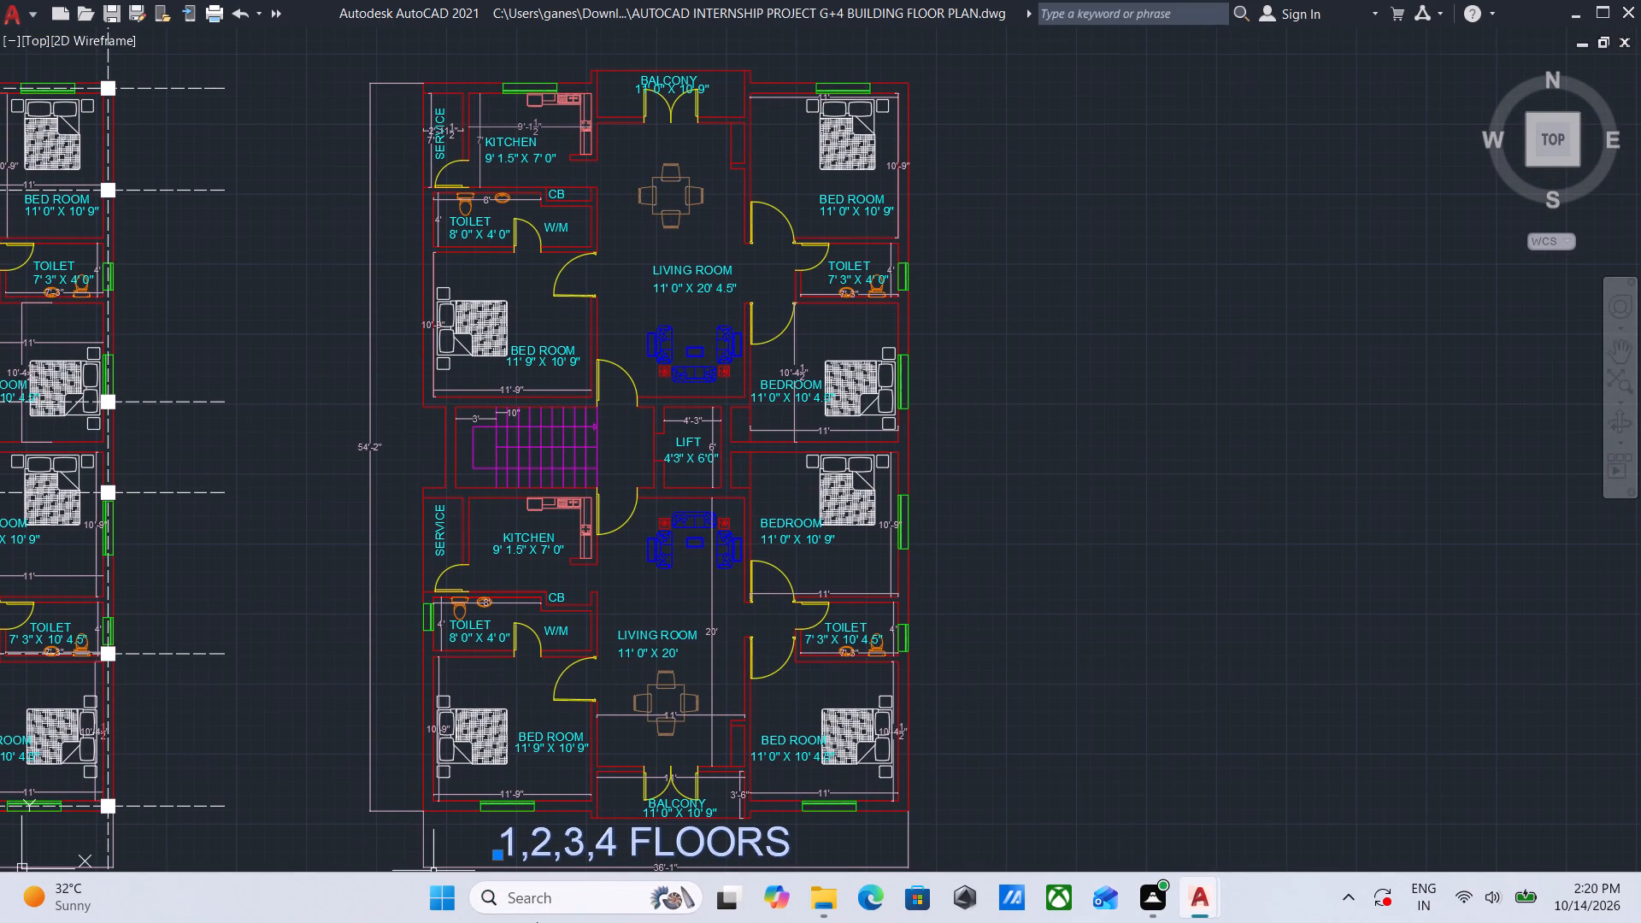
{"action": "key", "text": "shift+super+s"}
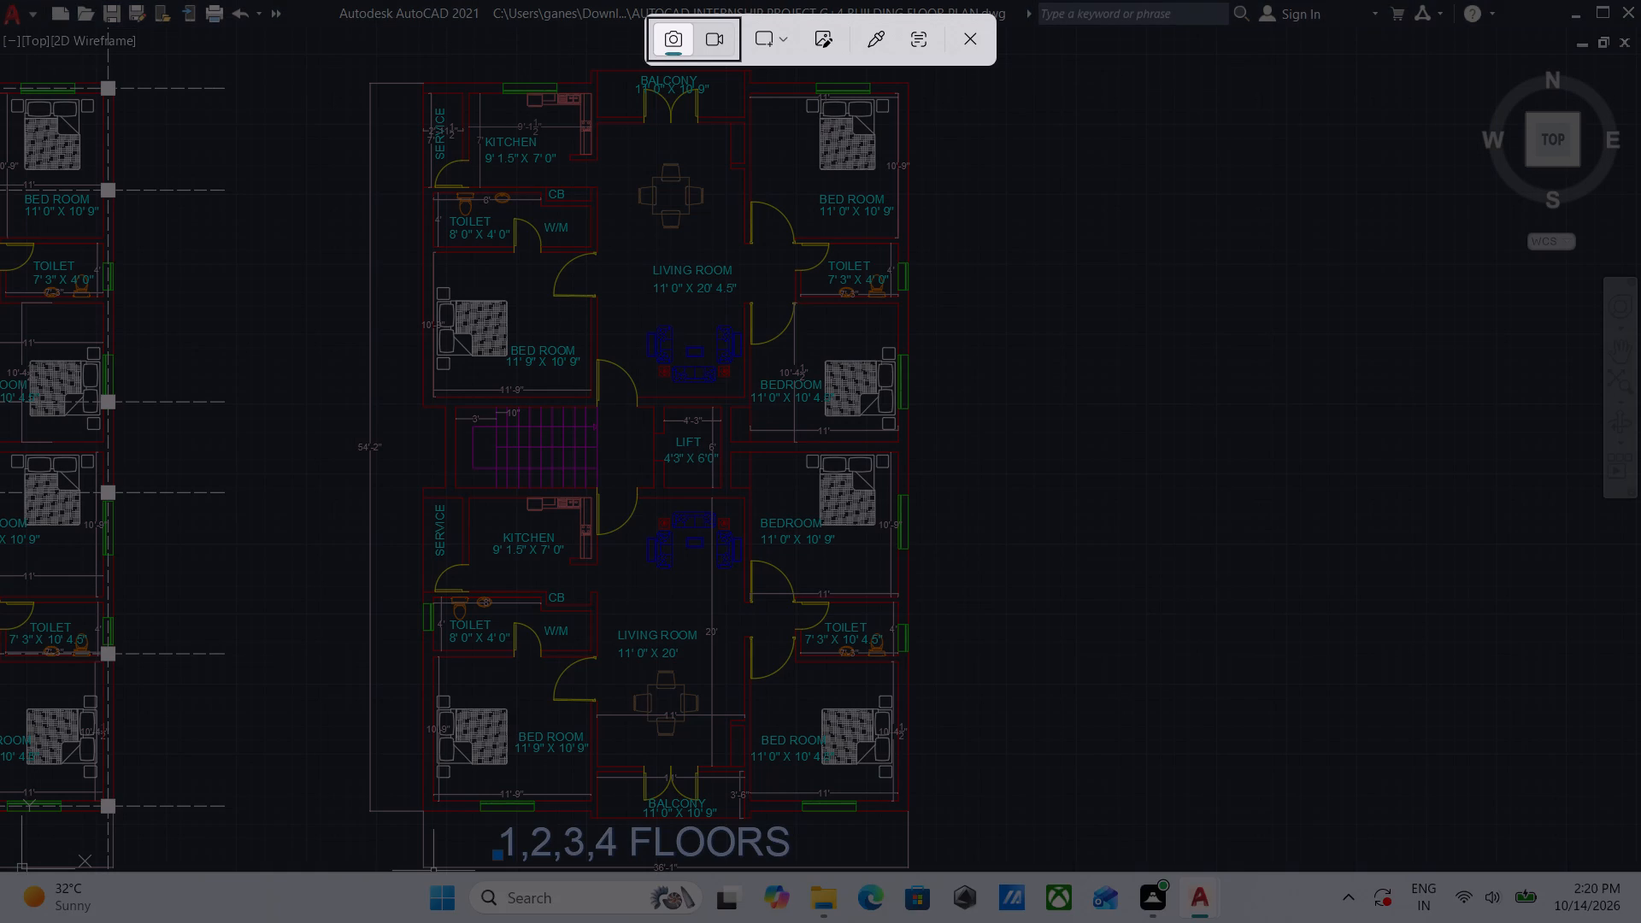
{"action": "left_click_drag", "start_coordinate": [291, 54], "coordinate": [349, 194]}
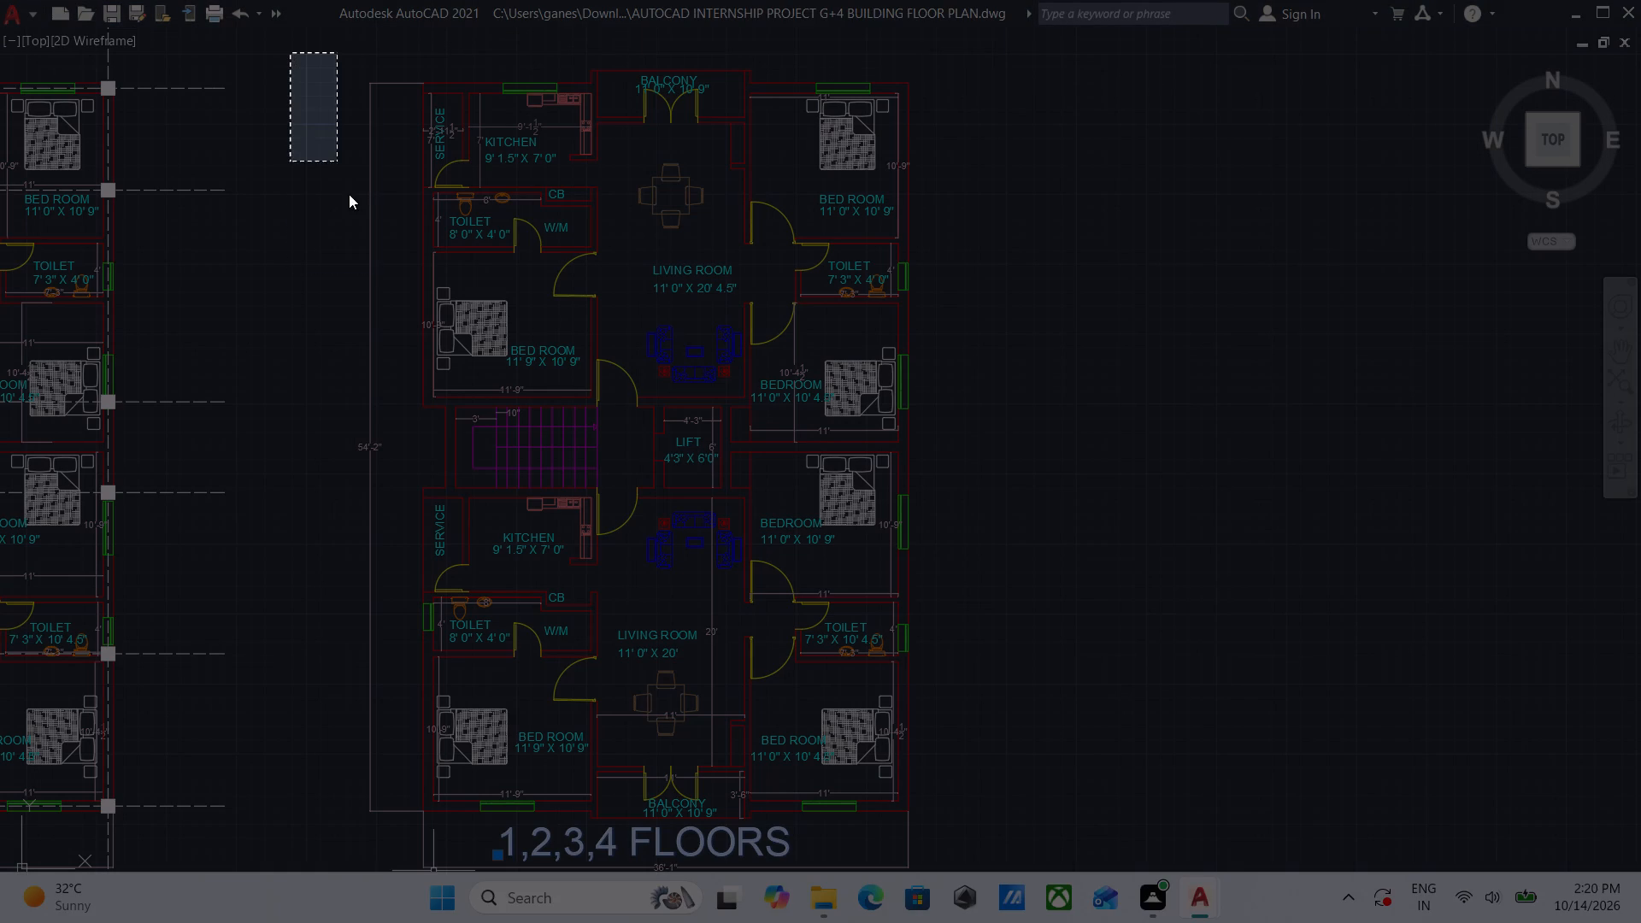
{"action": "left_click_drag", "start_coordinate": [349, 194], "coordinate": [926, 888]}
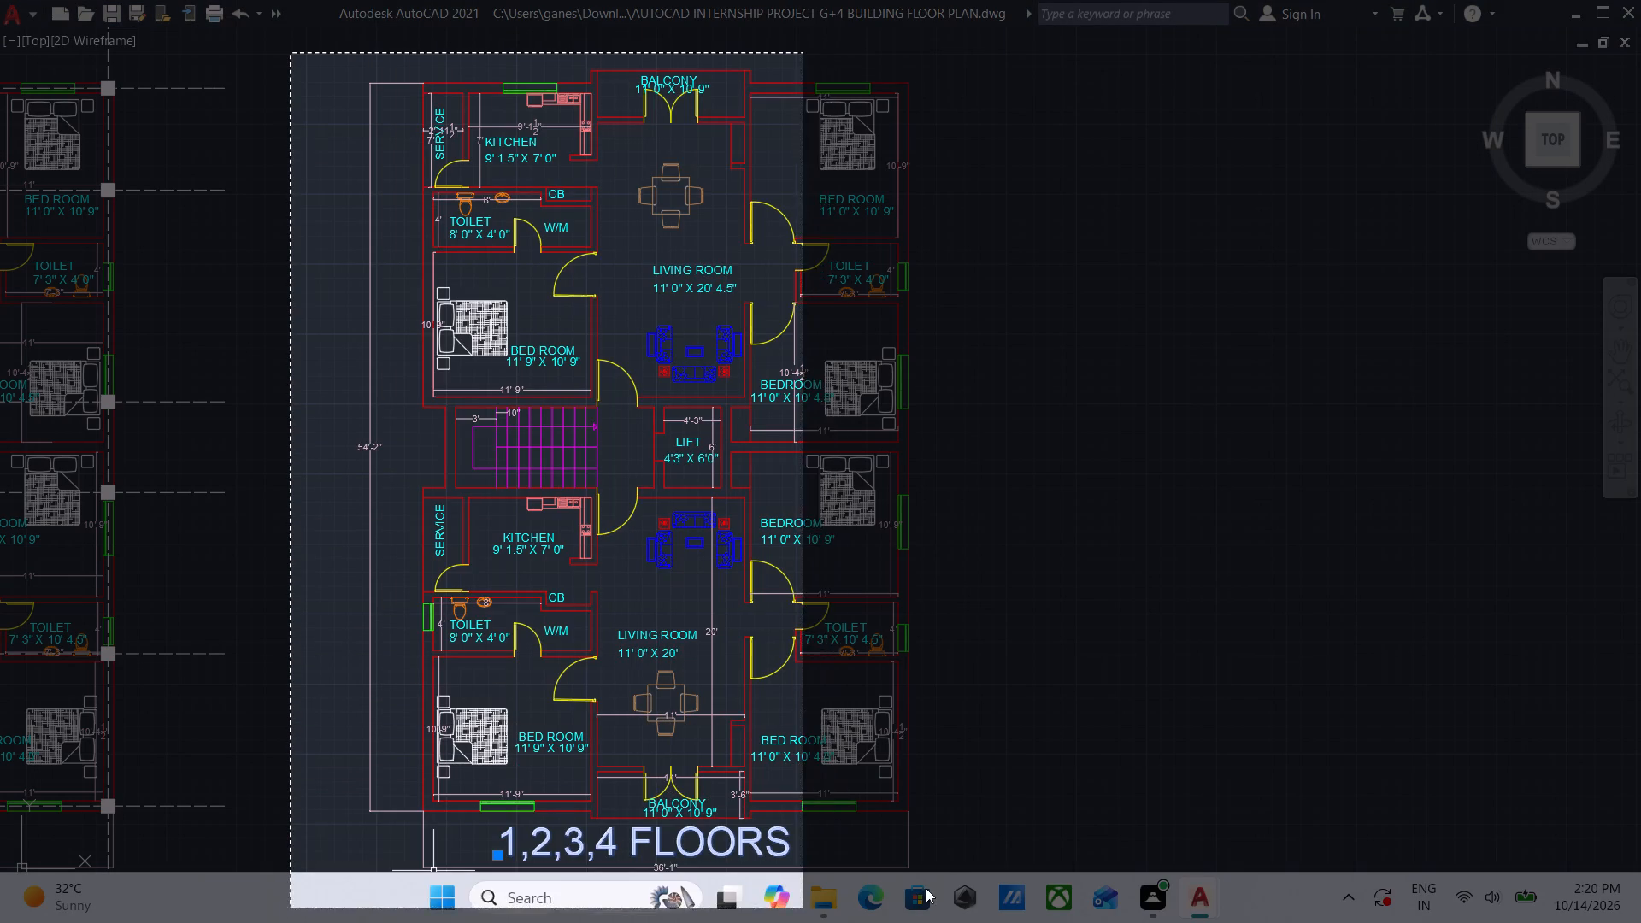
{"action": "left_click_drag", "start_coordinate": [926, 888], "coordinate": [1004, 867]}
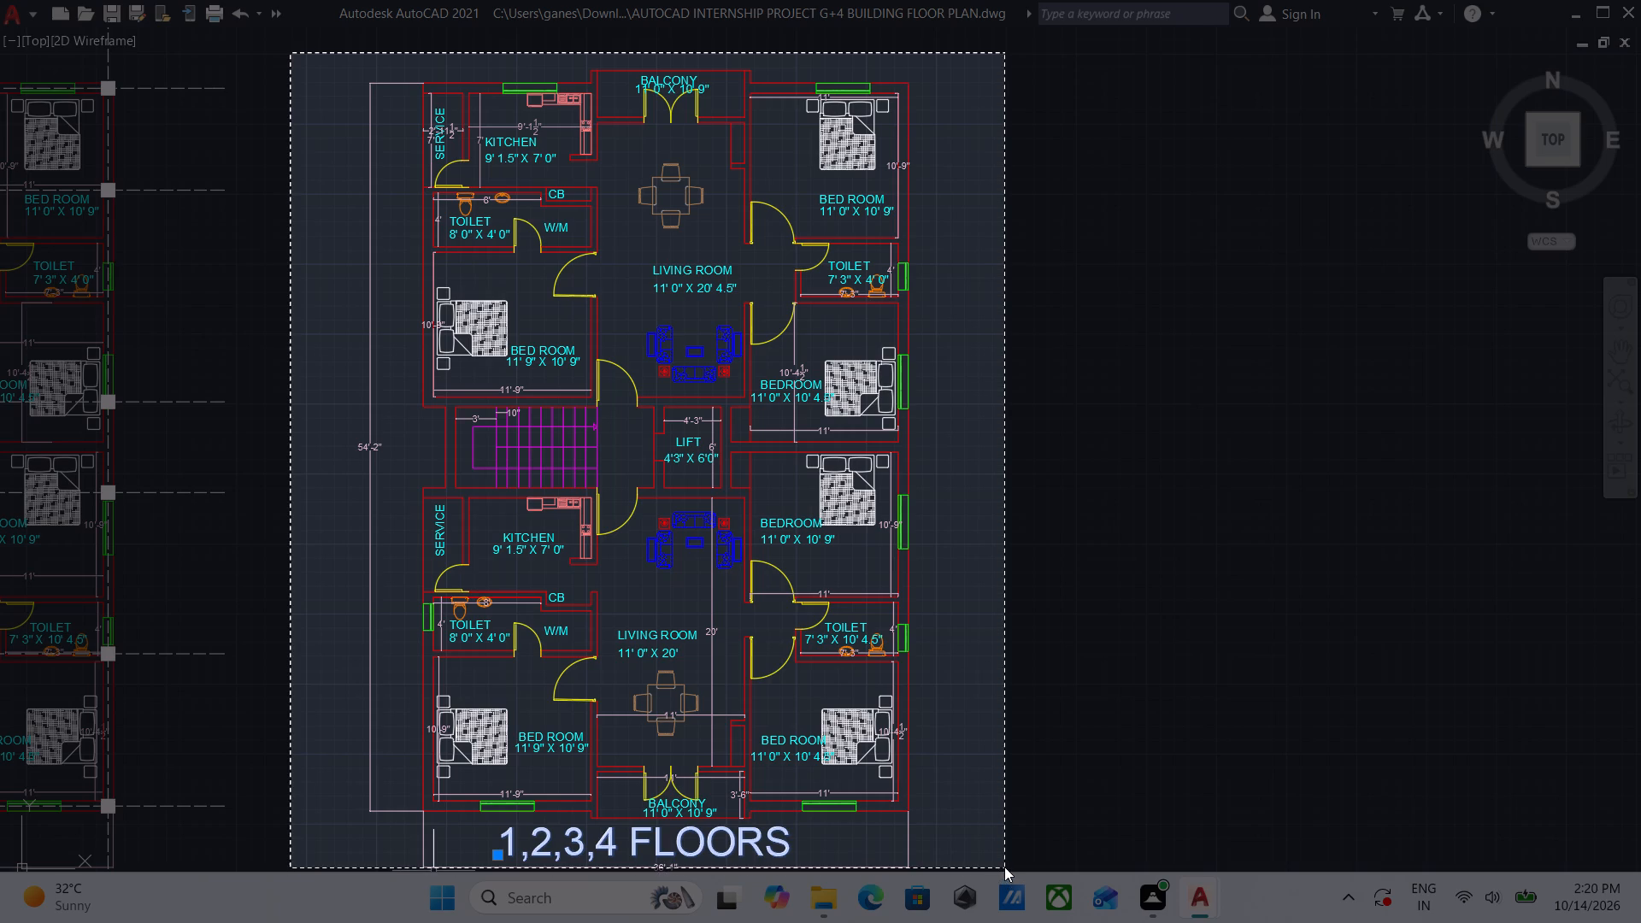
{"action": "left_click_drag", "start_coordinate": [1004, 867], "coordinate": [1007, 861]}
Capture one screenshot of the front and back elevations together with their titles.
{"action": "scroll", "coordinate": [927, 626], "scroll_direction": "down", "scroll_amount": 1}
{"action": "middle_click_drag", "start_coordinate": [956, 639], "coordinate": [502, 579]}
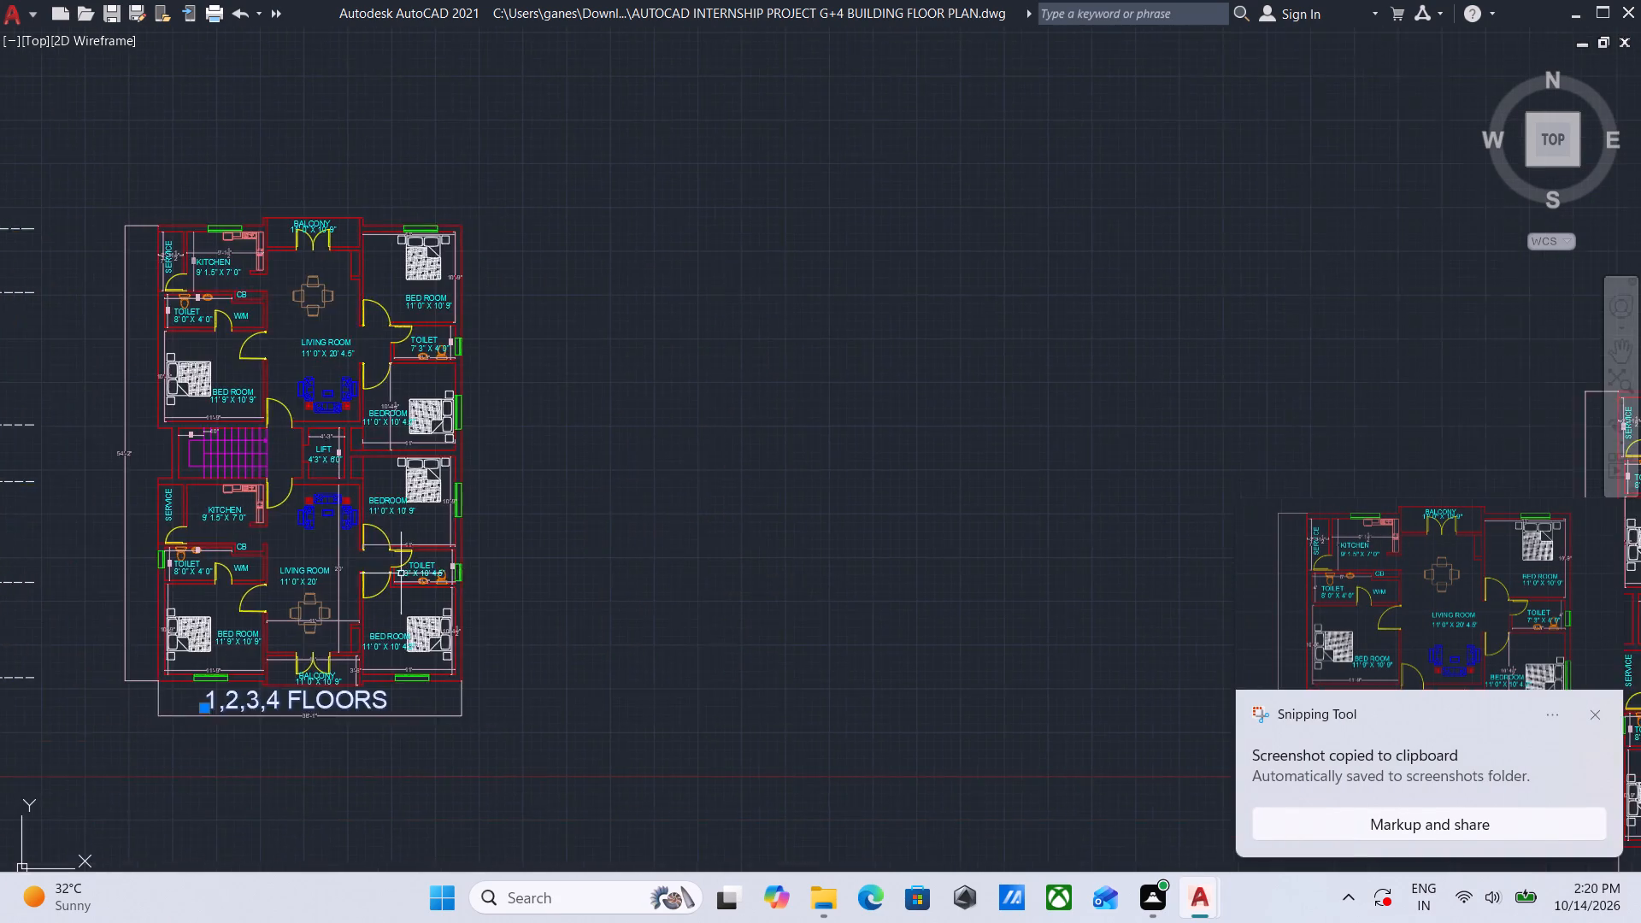
{"action": "scroll", "coordinate": [478, 564], "scroll_direction": "down", "scroll_amount": 2}
{"action": "middle_click_drag", "start_coordinate": [479, 565], "coordinate": [84, 414]}
{"action": "middle_click_drag", "start_coordinate": [309, 577], "coordinate": [230, 423]}
{"action": "scroll", "coordinate": [358, 567], "scroll_direction": "up", "scroll_amount": 1}
{"action": "middle_click_drag", "start_coordinate": [362, 553], "coordinate": [321, 527]}
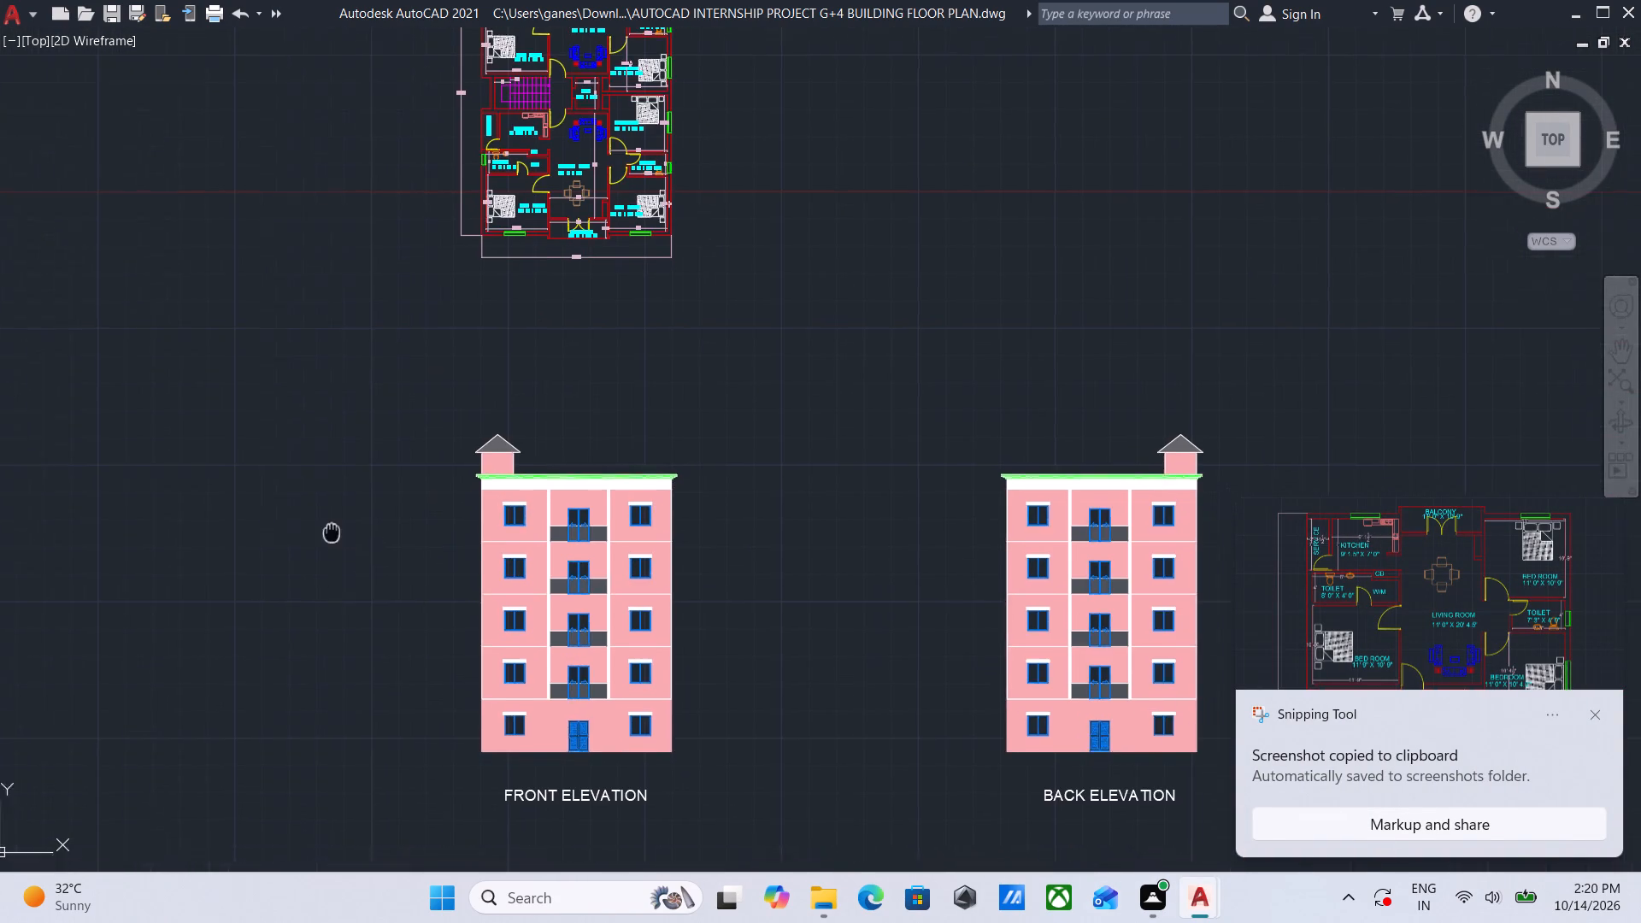
{"action": "middle_click_drag", "start_coordinate": [321, 527], "coordinate": [179, 465]}
{"action": "scroll", "coordinate": [220, 486], "scroll_direction": "up", "scroll_amount": 1}
{"action": "middle_click_drag", "start_coordinate": [220, 486], "coordinate": [192, 470]}
{"action": "middle_click_drag", "start_coordinate": [194, 471], "coordinate": [32, 415]}
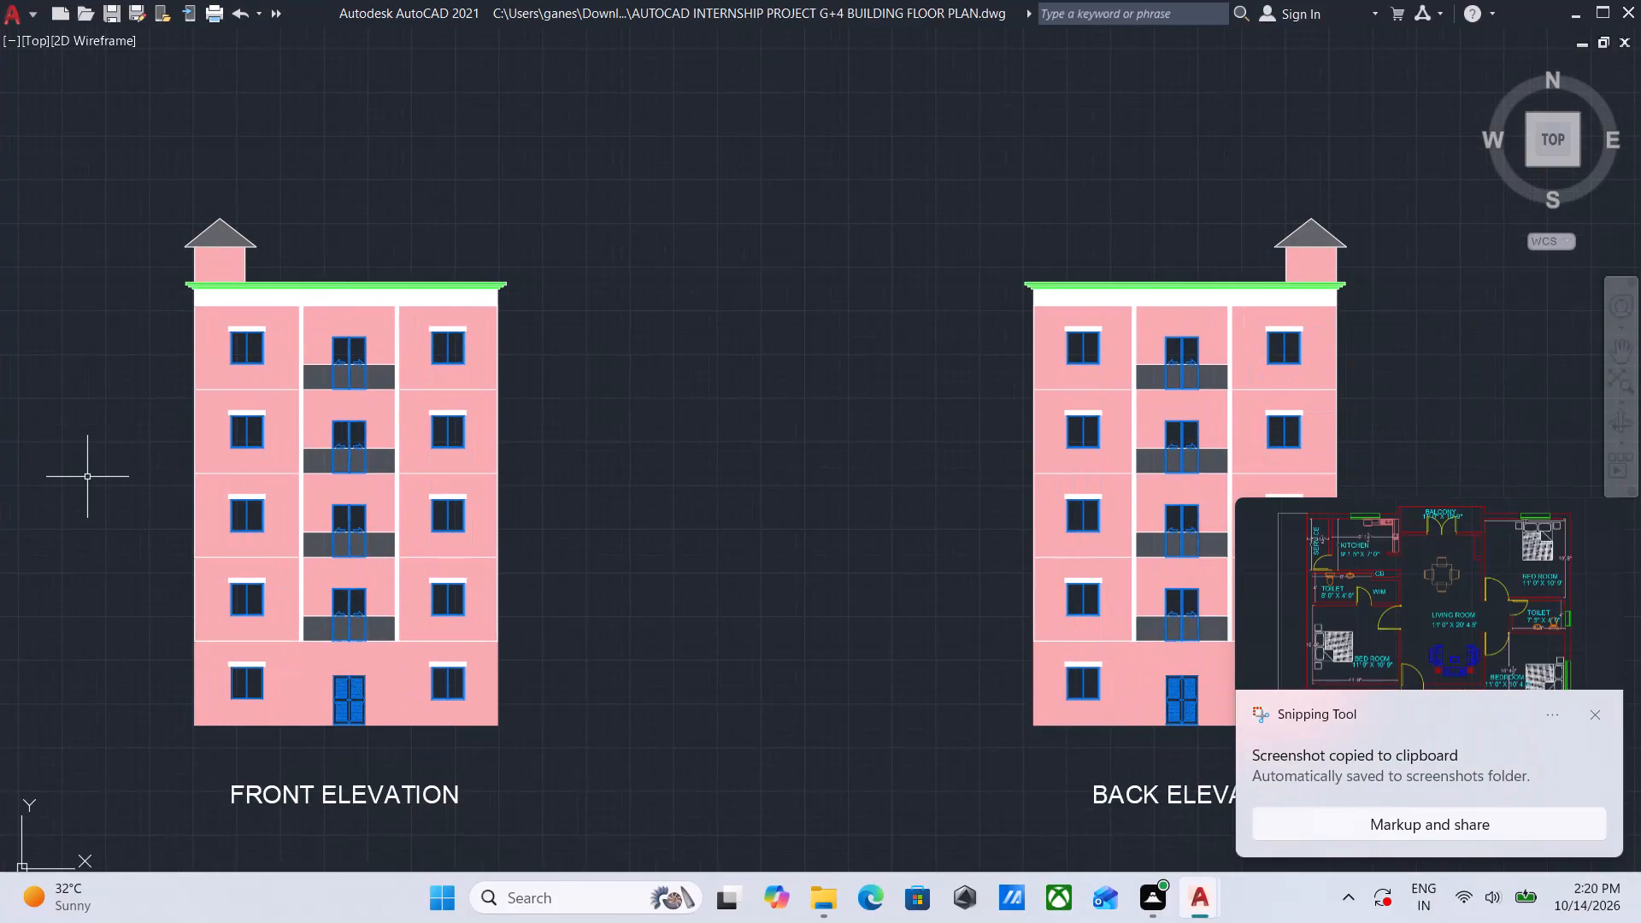
{"action": "middle_click_drag", "start_coordinate": [87, 477], "coordinate": [0, 436]}
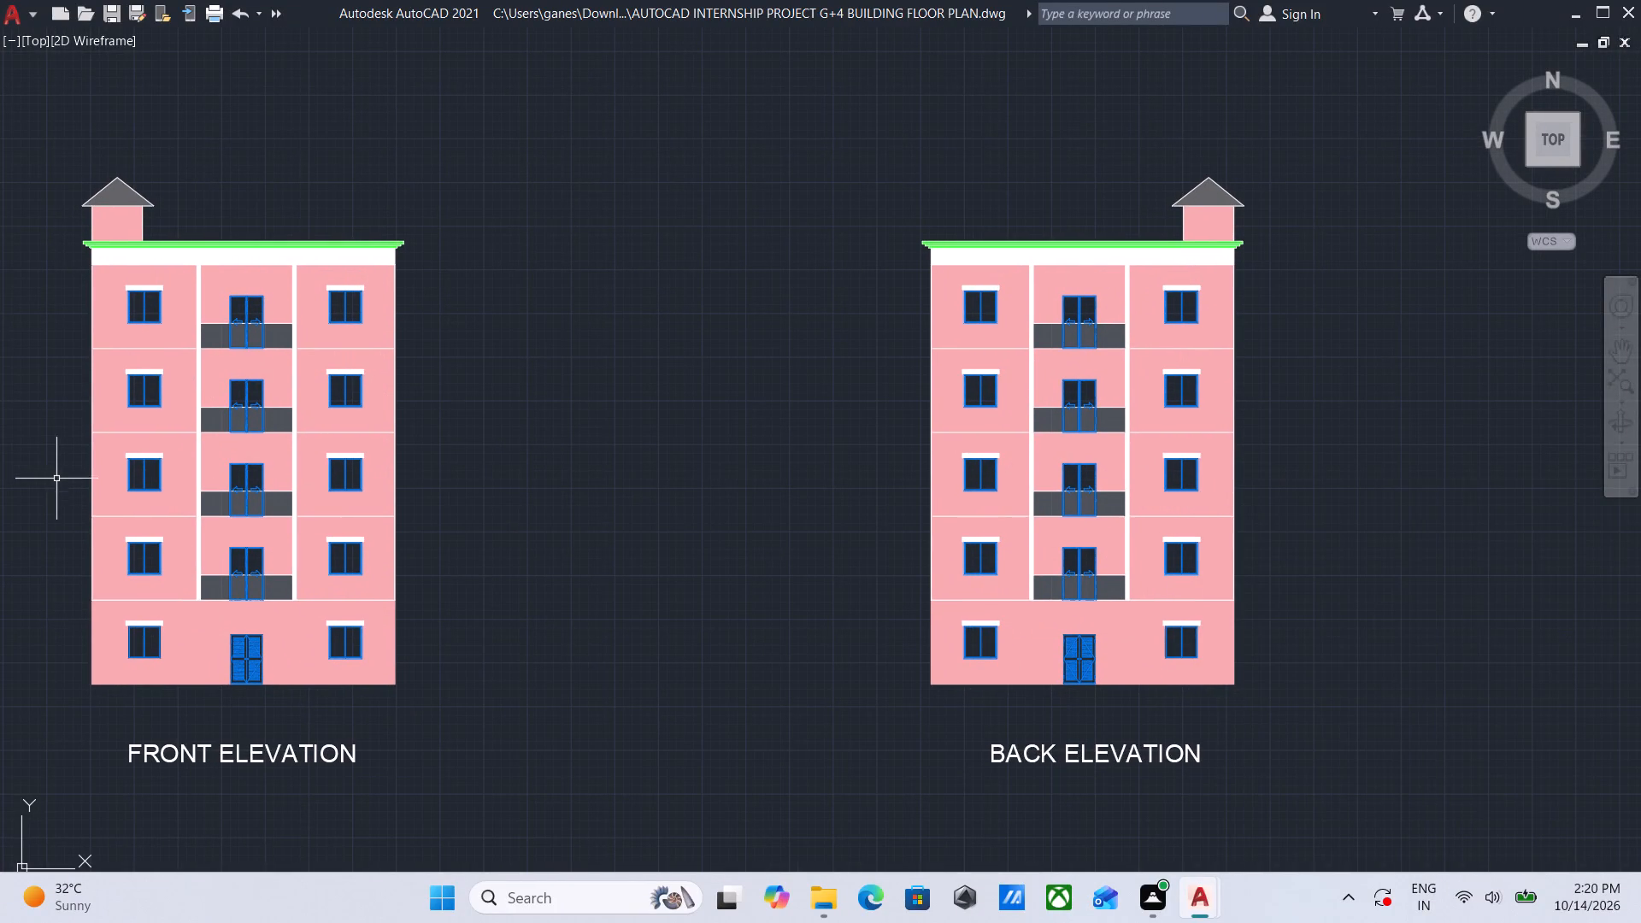
{"action": "middle_click_drag", "start_coordinate": [71, 499], "coordinate": [87, 503]}
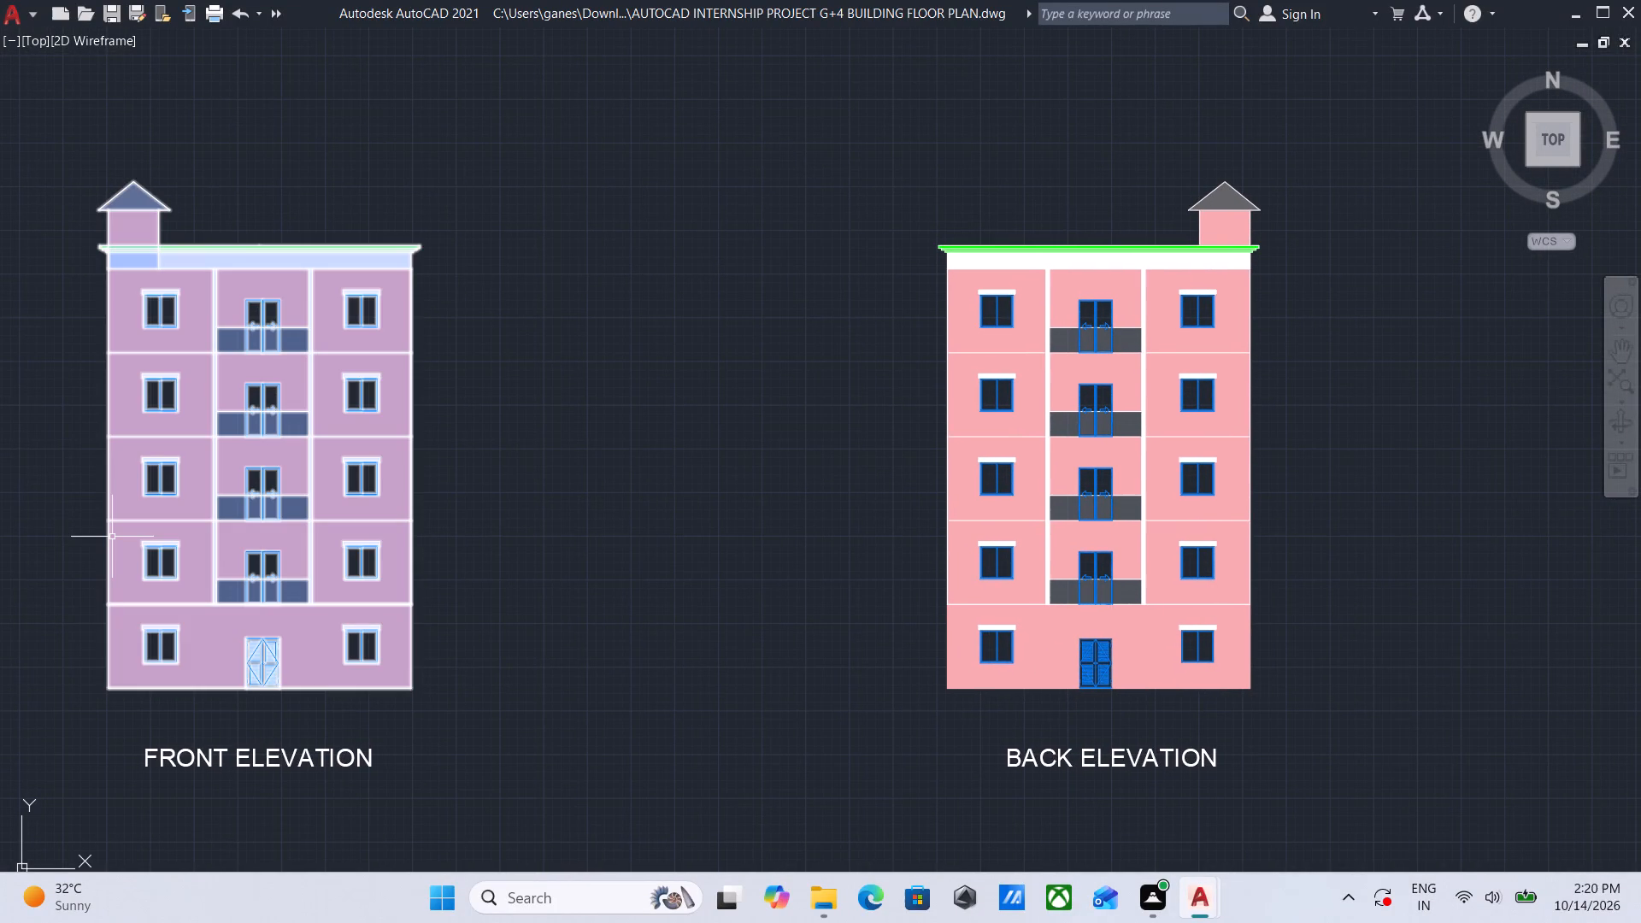
{"action": "key", "text": "shift+super+s"}
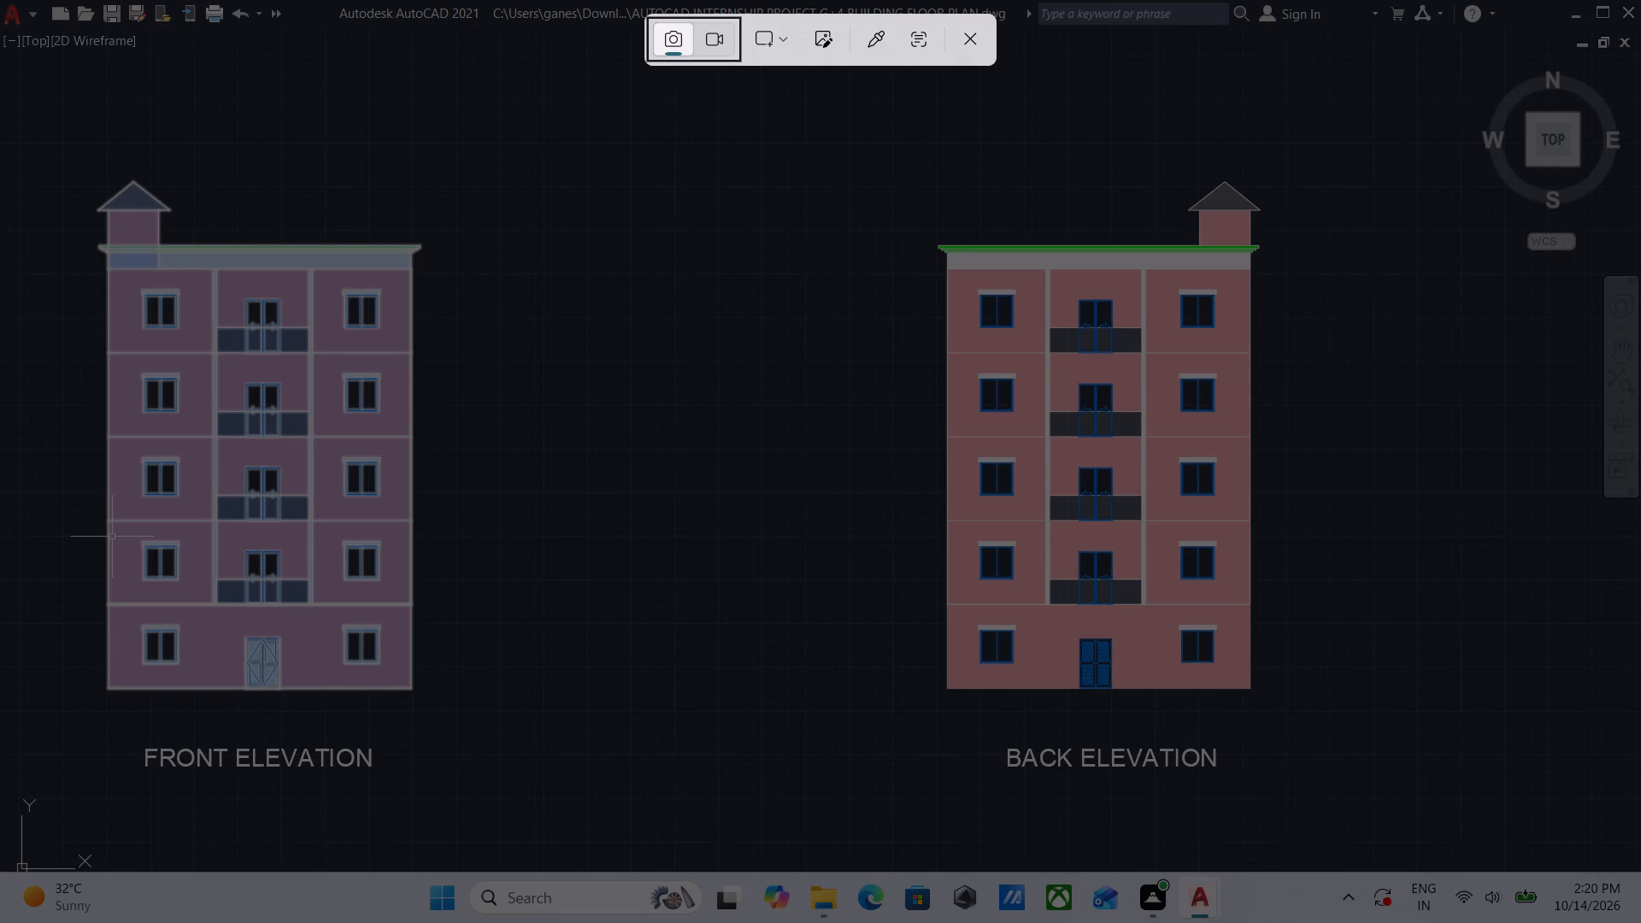
{"action": "left_click_drag", "start_coordinate": [48, 123], "coordinate": [396, 680]}
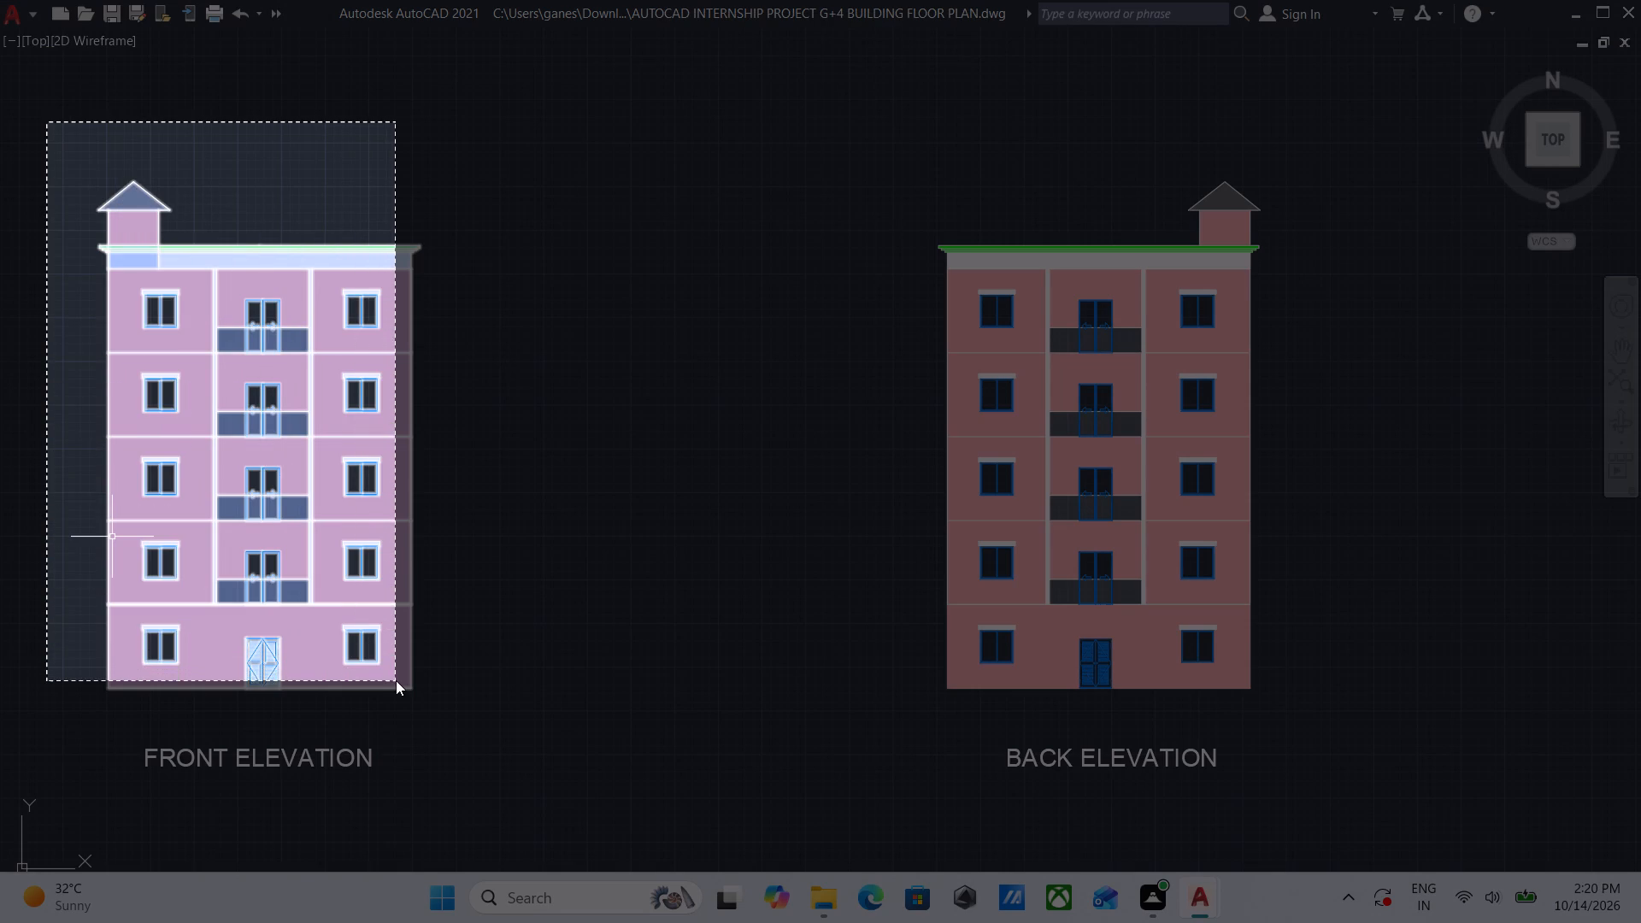
{"action": "left_click_drag", "start_coordinate": [396, 680], "coordinate": [0, 922]}
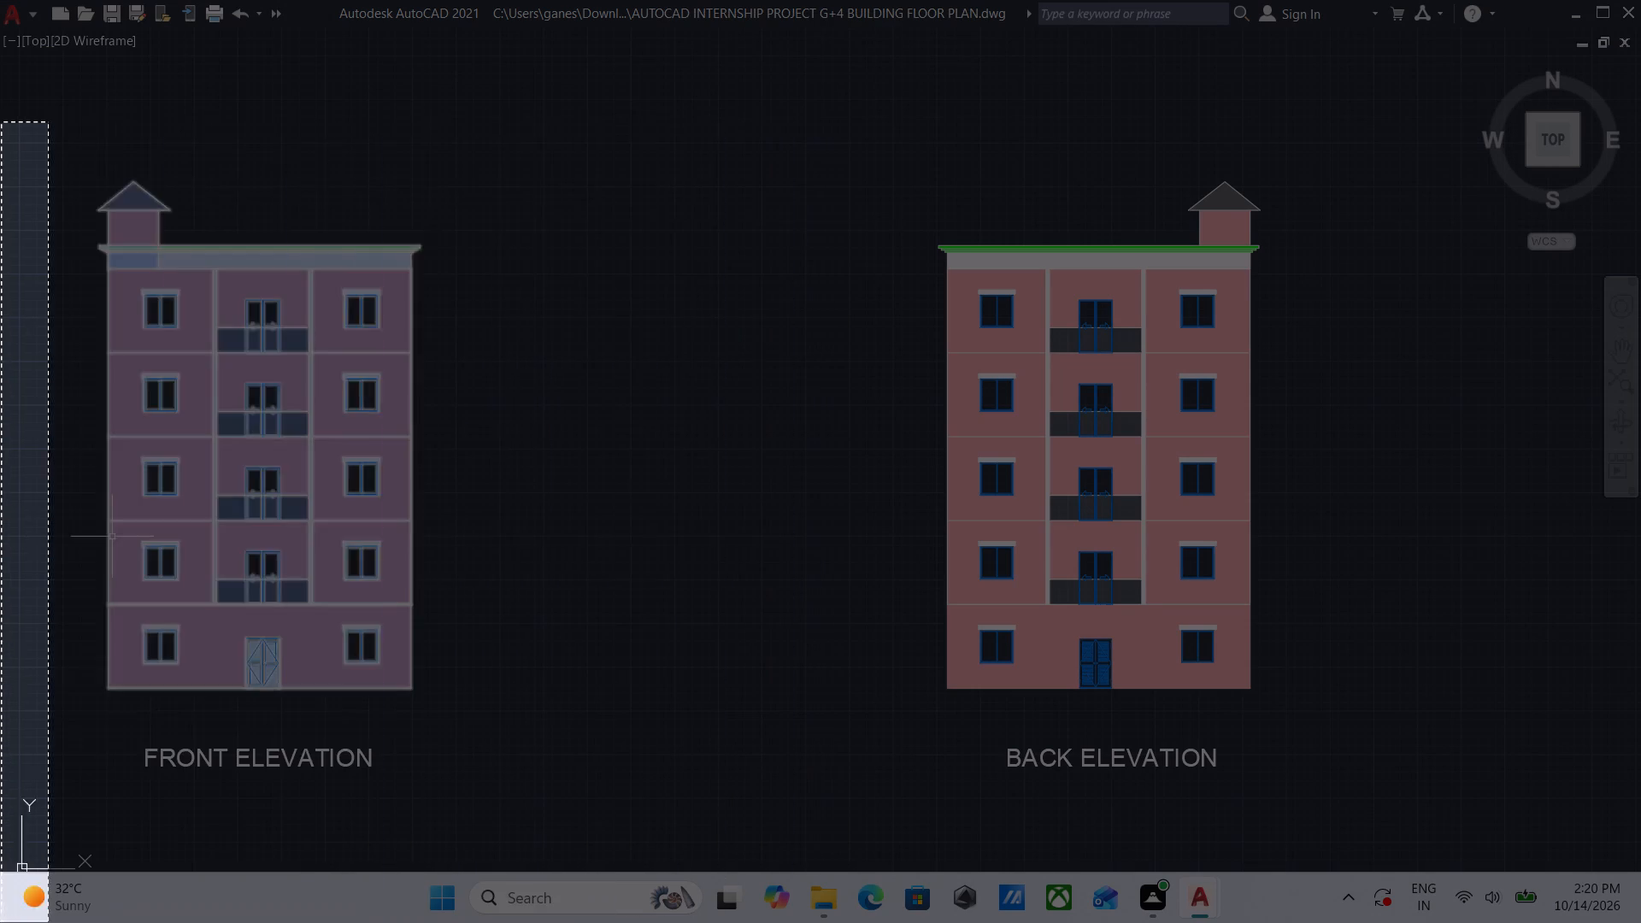
{"action": "left_click_drag", "start_coordinate": [0, 922], "coordinate": [1338, 812]}
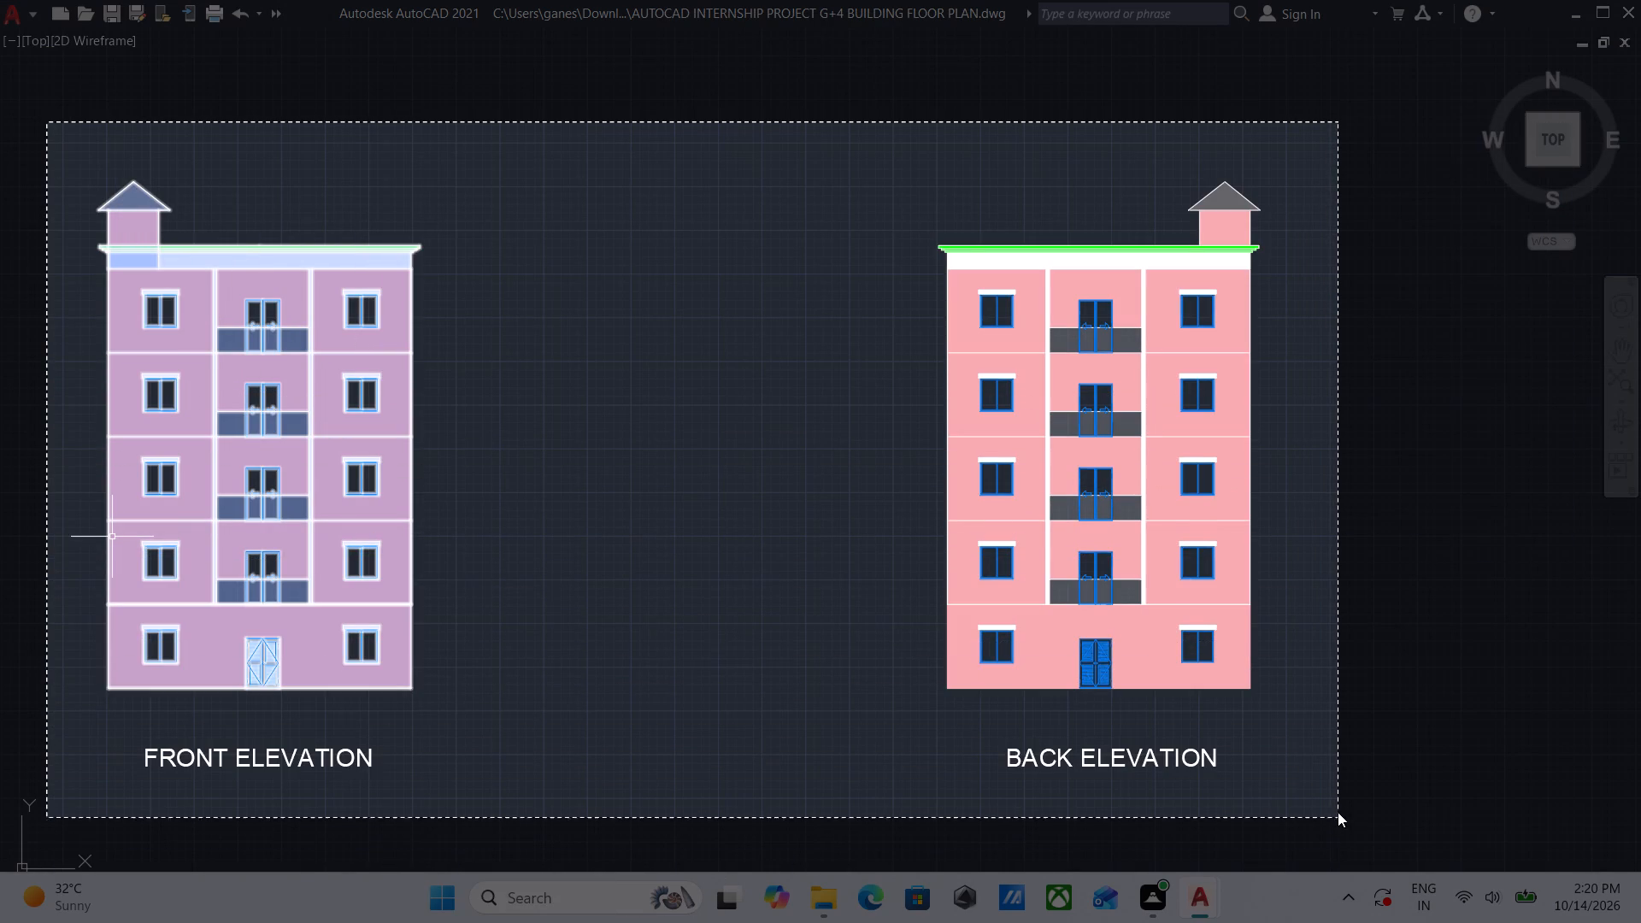
{"action": "left_click_drag", "start_coordinate": [1338, 812], "coordinate": [1336, 820]}
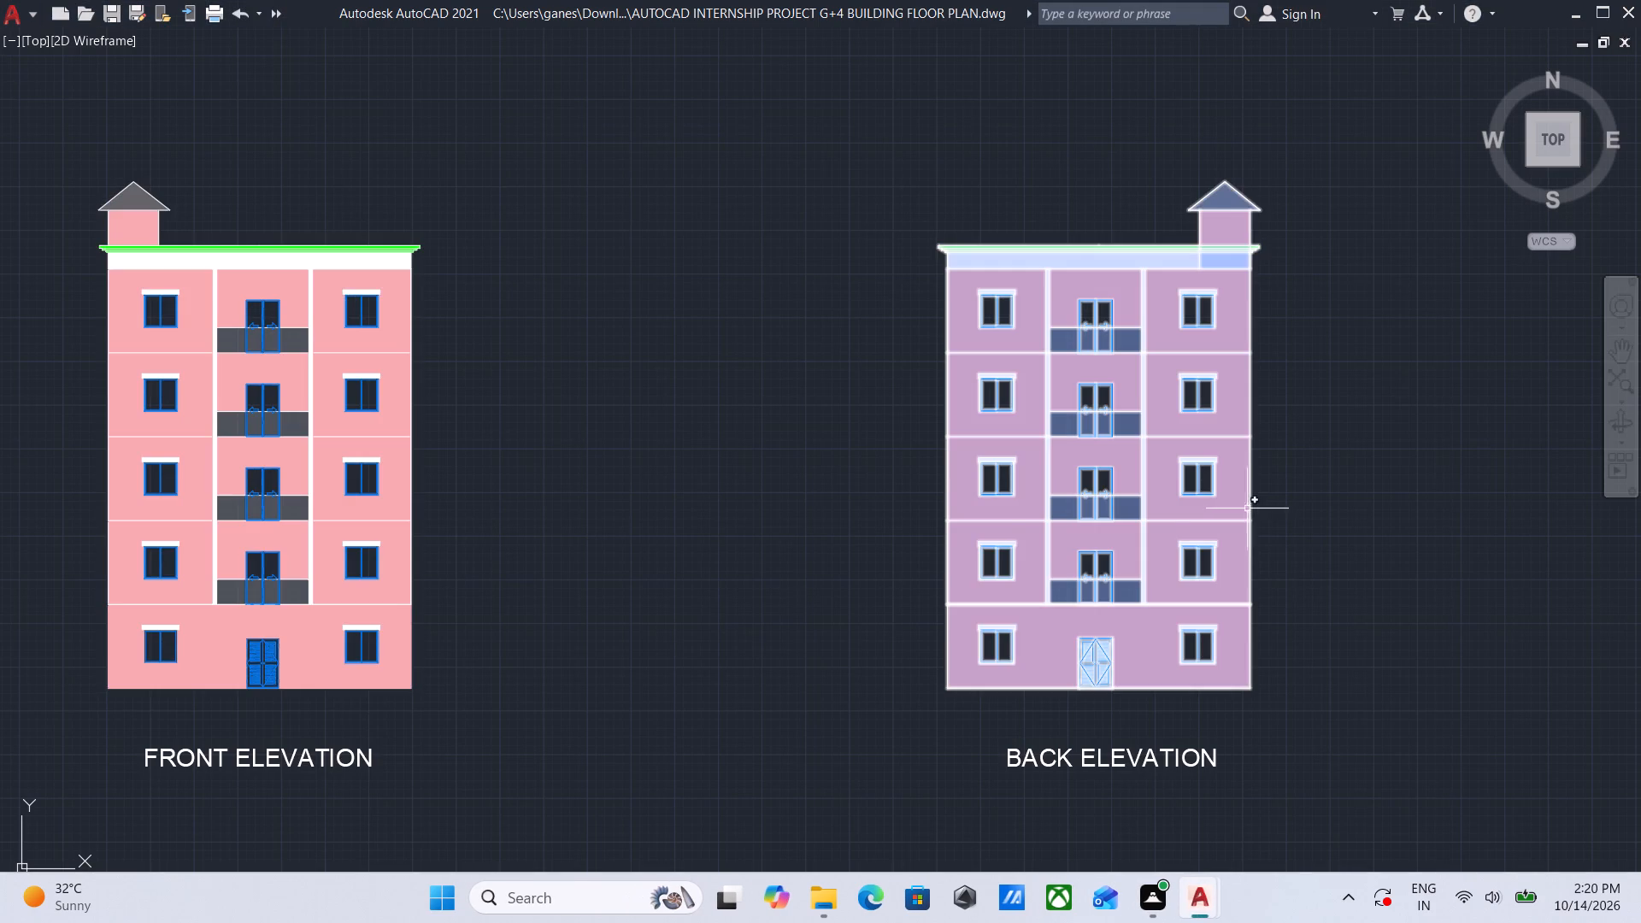
Save the G+4 building floor plan drawing.
{"action": "scroll", "coordinate": [768, 509], "scroll_direction": "down", "scroll_amount": 1}
{"action": "middle_click_drag", "start_coordinate": [768, 509], "coordinate": [1087, 527]}
{"action": "middle_click_drag", "start_coordinate": [891, 432], "coordinate": [848, 574]}
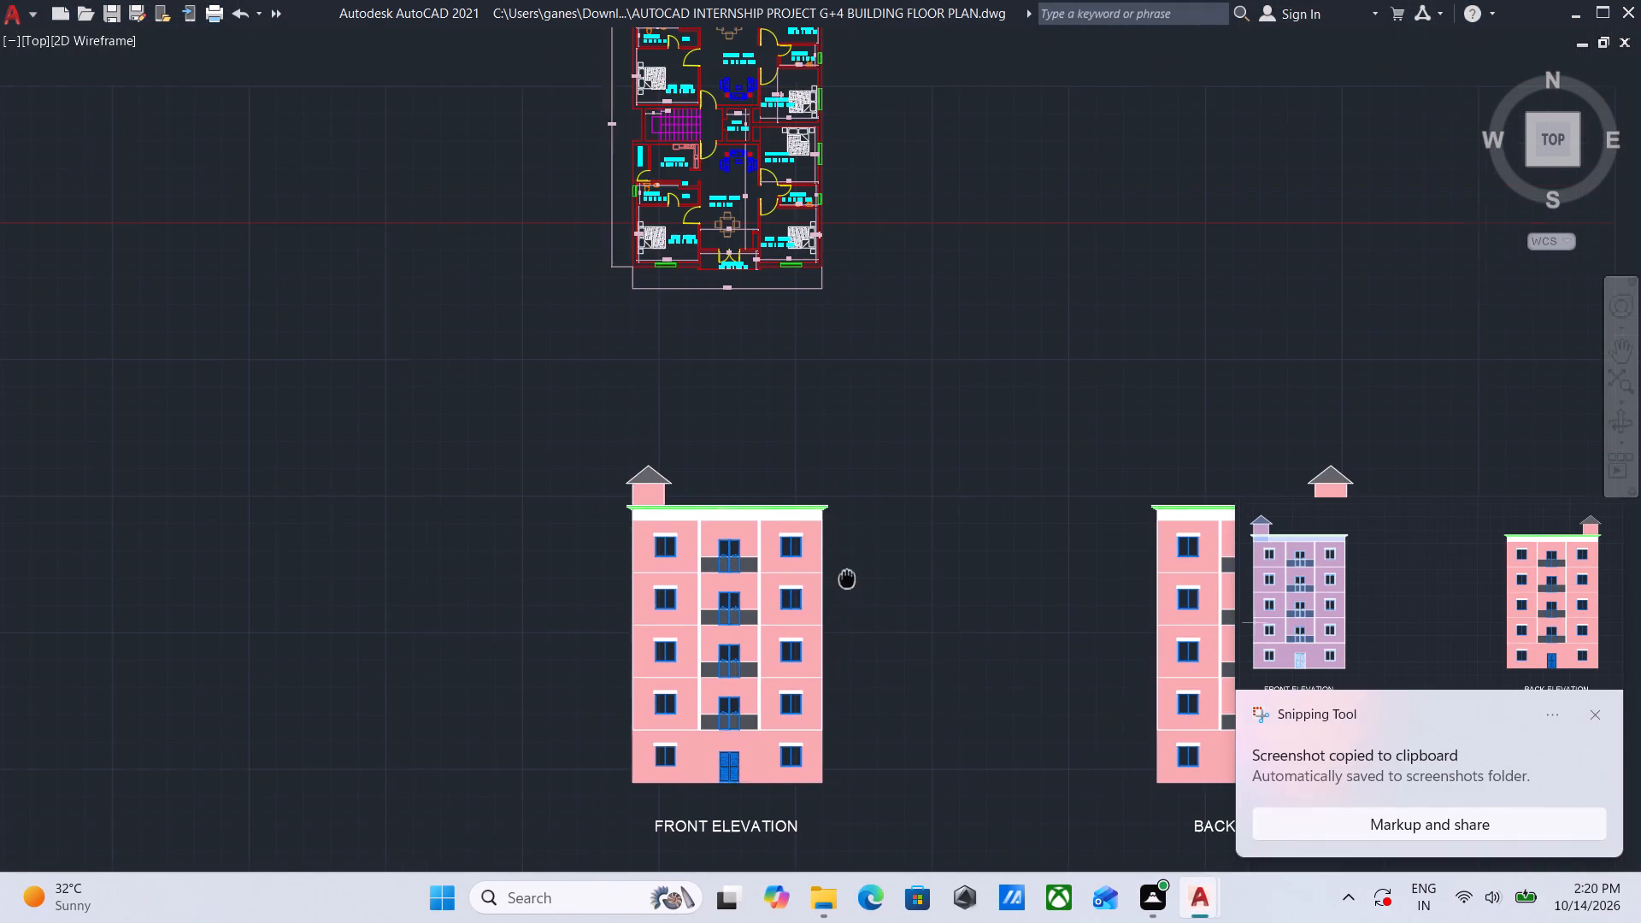
{"action": "middle_click_drag", "start_coordinate": [883, 465], "coordinate": [844, 522]}
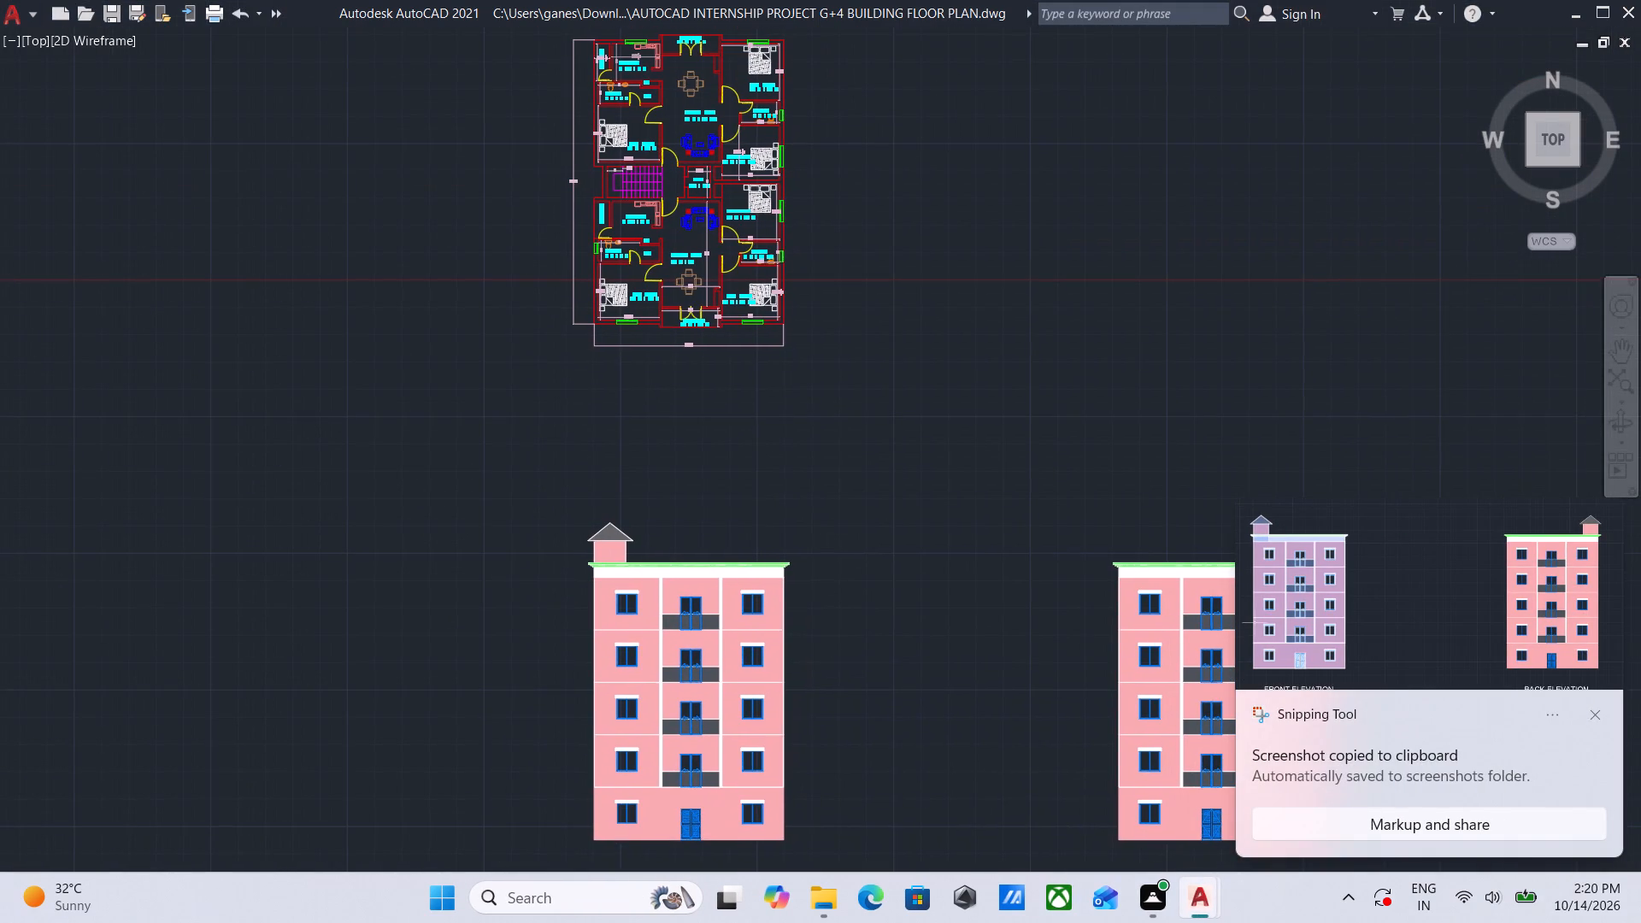
{"action": "key", "text": "ctrl+s"}
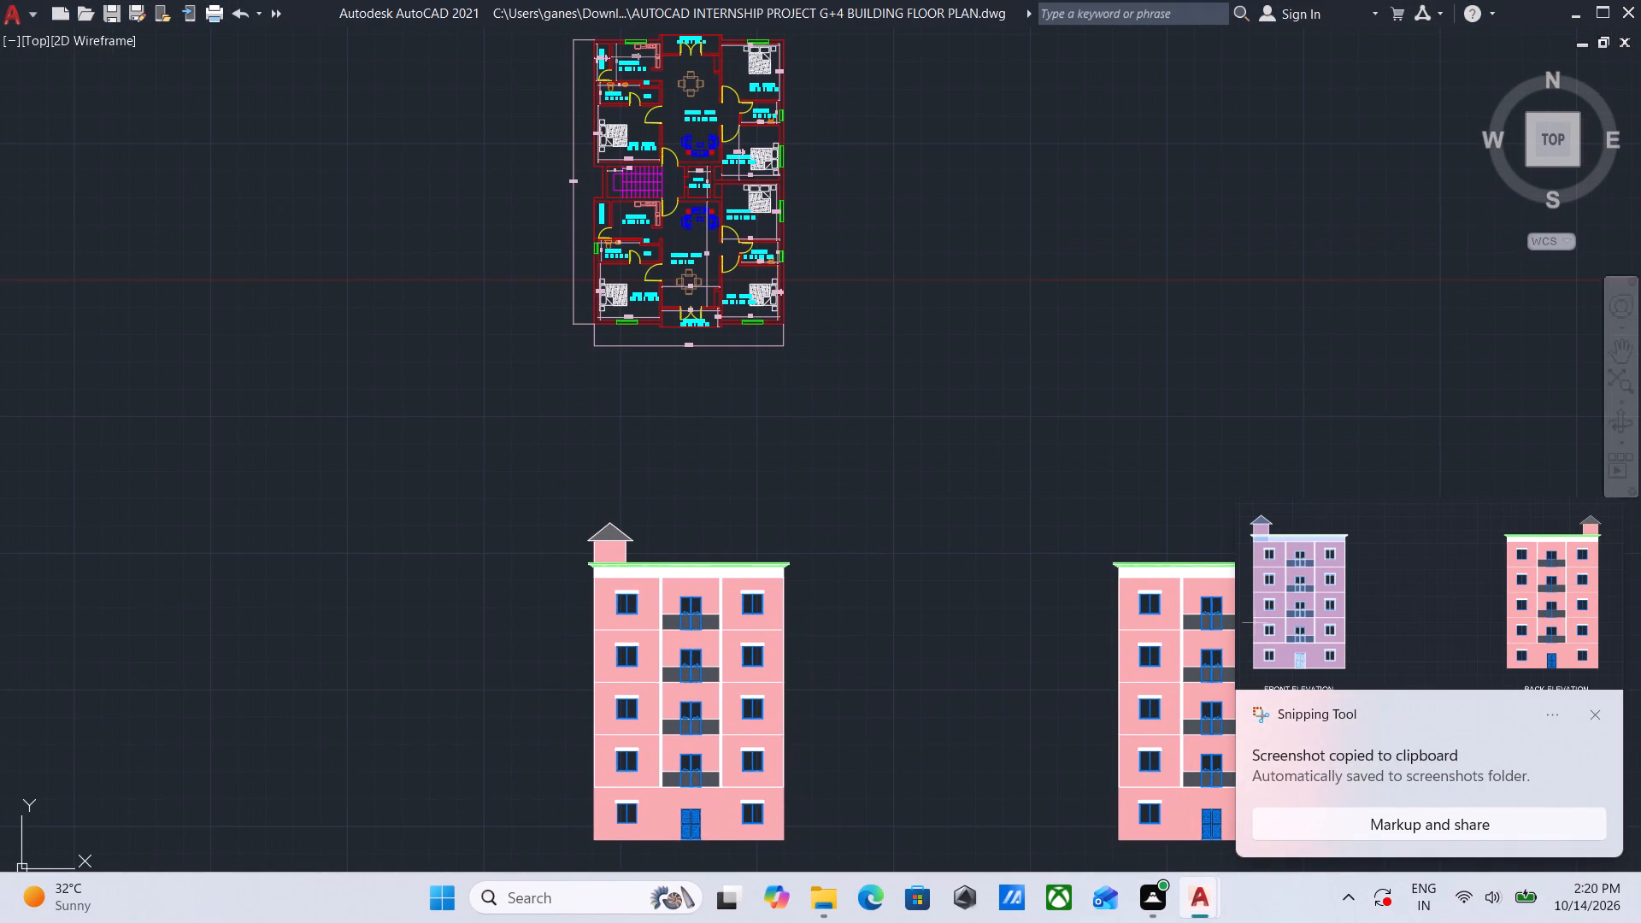
{"action": "key", "text": "ctrl+s"}
{"action": "key", "text": "ctrl+s"}
Examine the overall layout of the cellar, ground and upper floor plans and the front and back elevations.
{"action": "scroll", "coordinate": [698, 273], "scroll_direction": "down", "scroll_amount": 2}
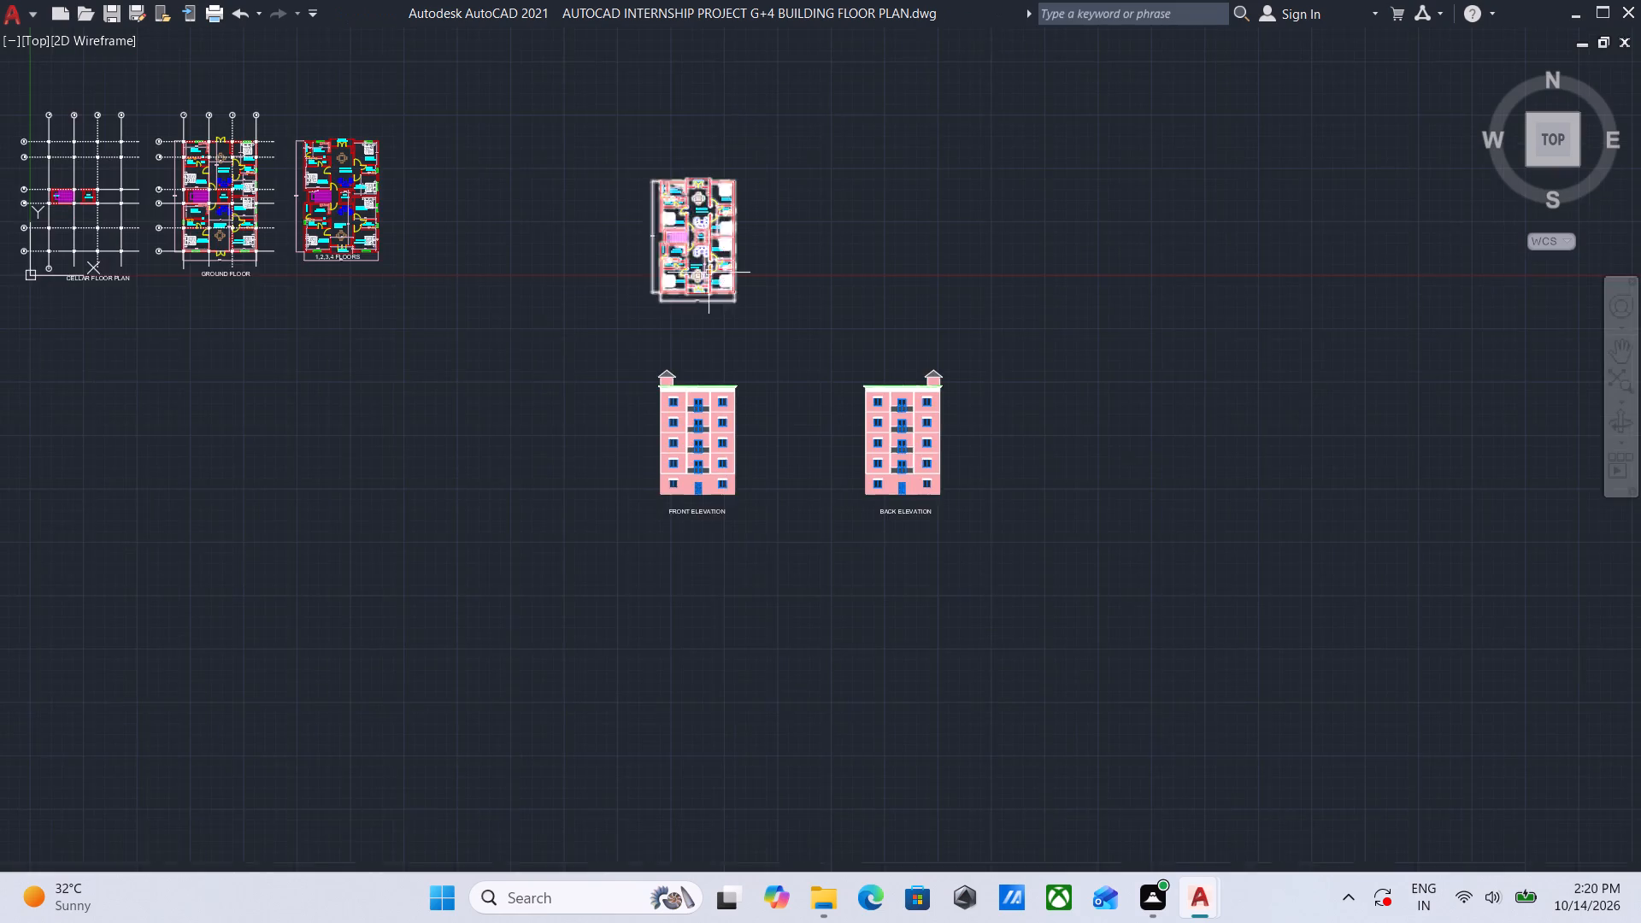
{"action": "middle_click_drag", "start_coordinate": [709, 273], "coordinate": [607, 338]}
{"action": "scroll", "coordinate": [537, 434], "scroll_direction": "up", "scroll_amount": 1}
{"action": "middle_click_drag", "start_coordinate": [490, 391], "coordinate": [651, 385]}
{"action": "middle_click_drag", "start_coordinate": [514, 361], "coordinate": [711, 350]}
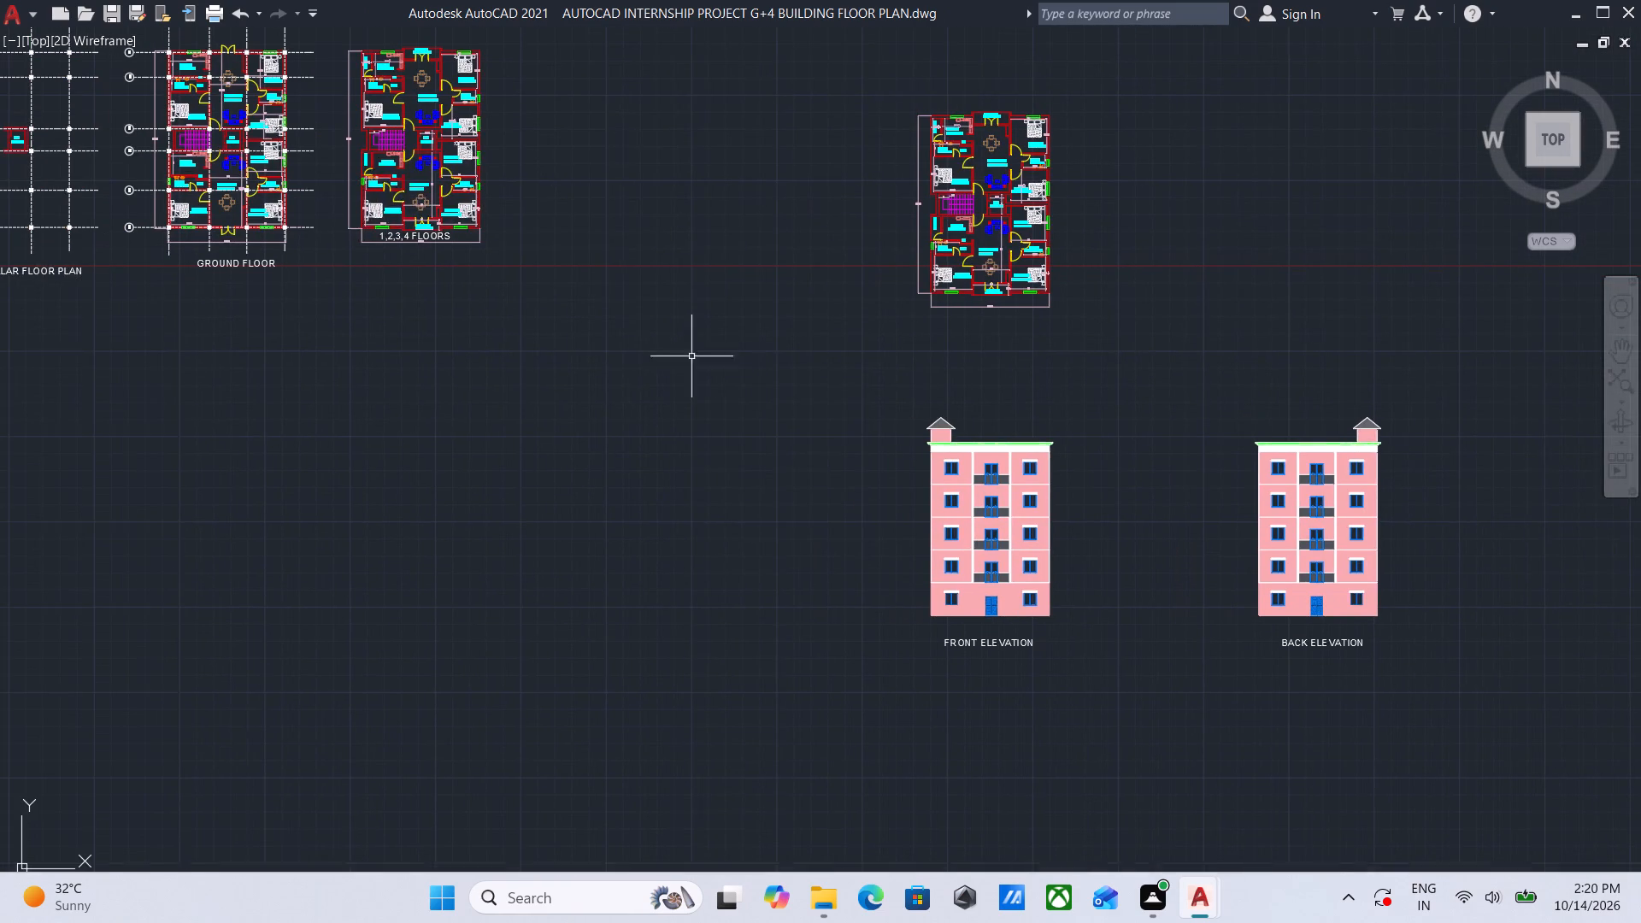
{"action": "middle_click_drag", "start_coordinate": [294, 278], "coordinate": [825, 350]}
{"action": "scroll", "coordinate": [619, 410], "scroll_direction": "down", "scroll_amount": 1}
{"action": "middle_click_drag", "start_coordinate": [636, 409], "coordinate": [297, 316]}
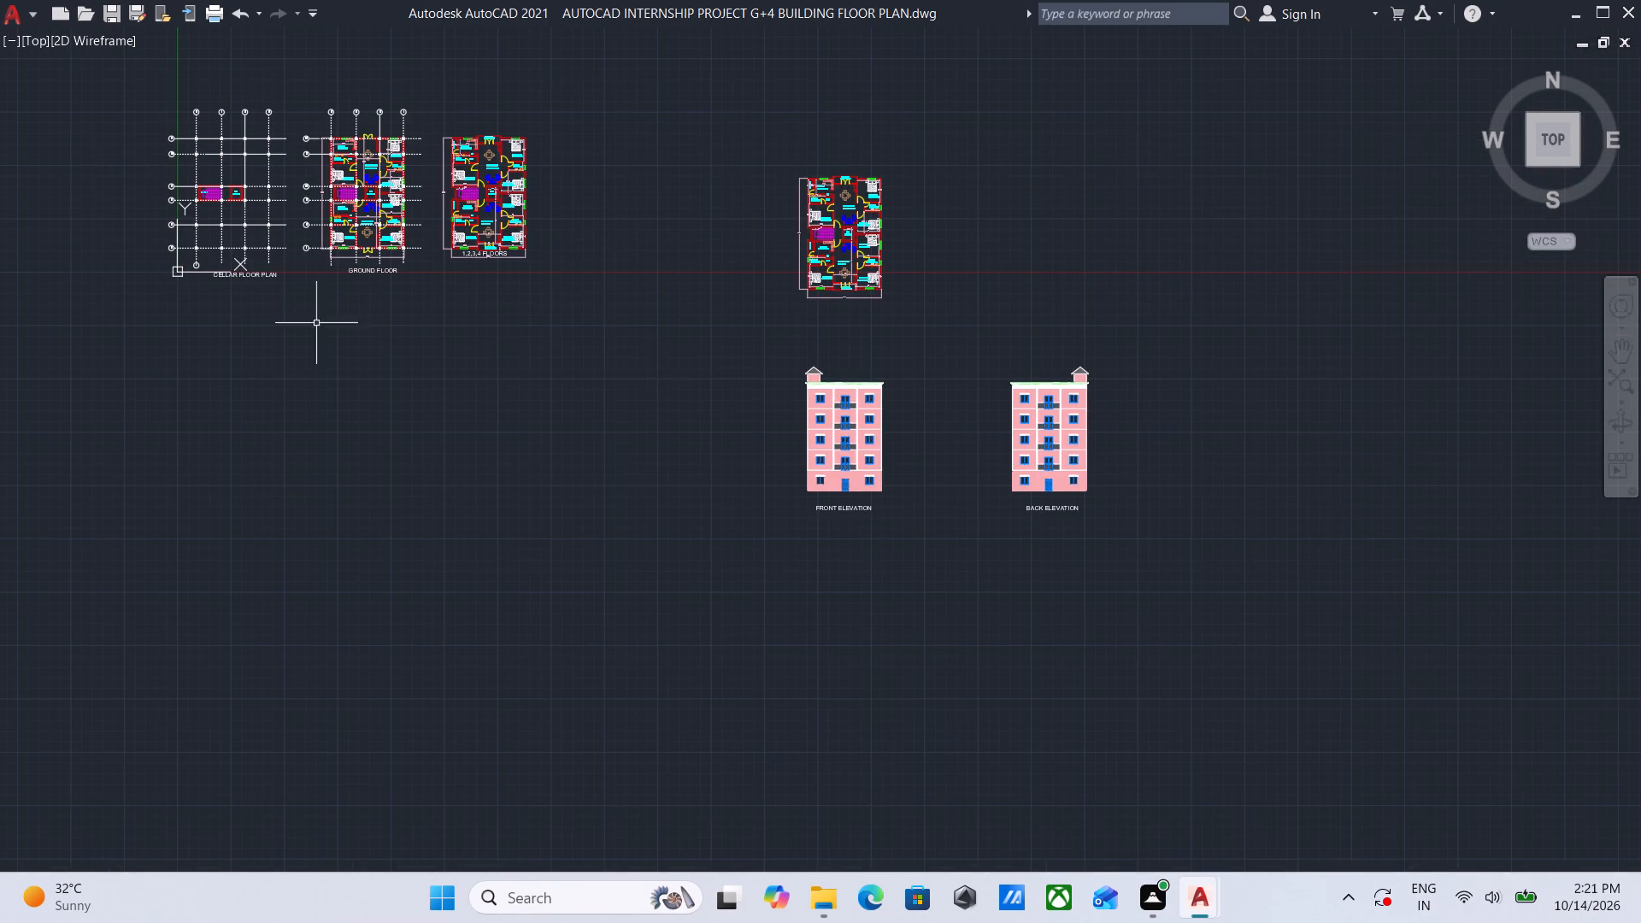
{"action": "scroll", "coordinate": [814, 404], "scroll_direction": "up", "scroll_amount": 1}
{"action": "middle_click_drag", "start_coordinate": [814, 403], "coordinate": [595, 376]}
{"action": "middle_click_drag", "start_coordinate": [783, 489], "coordinate": [609, 482]}
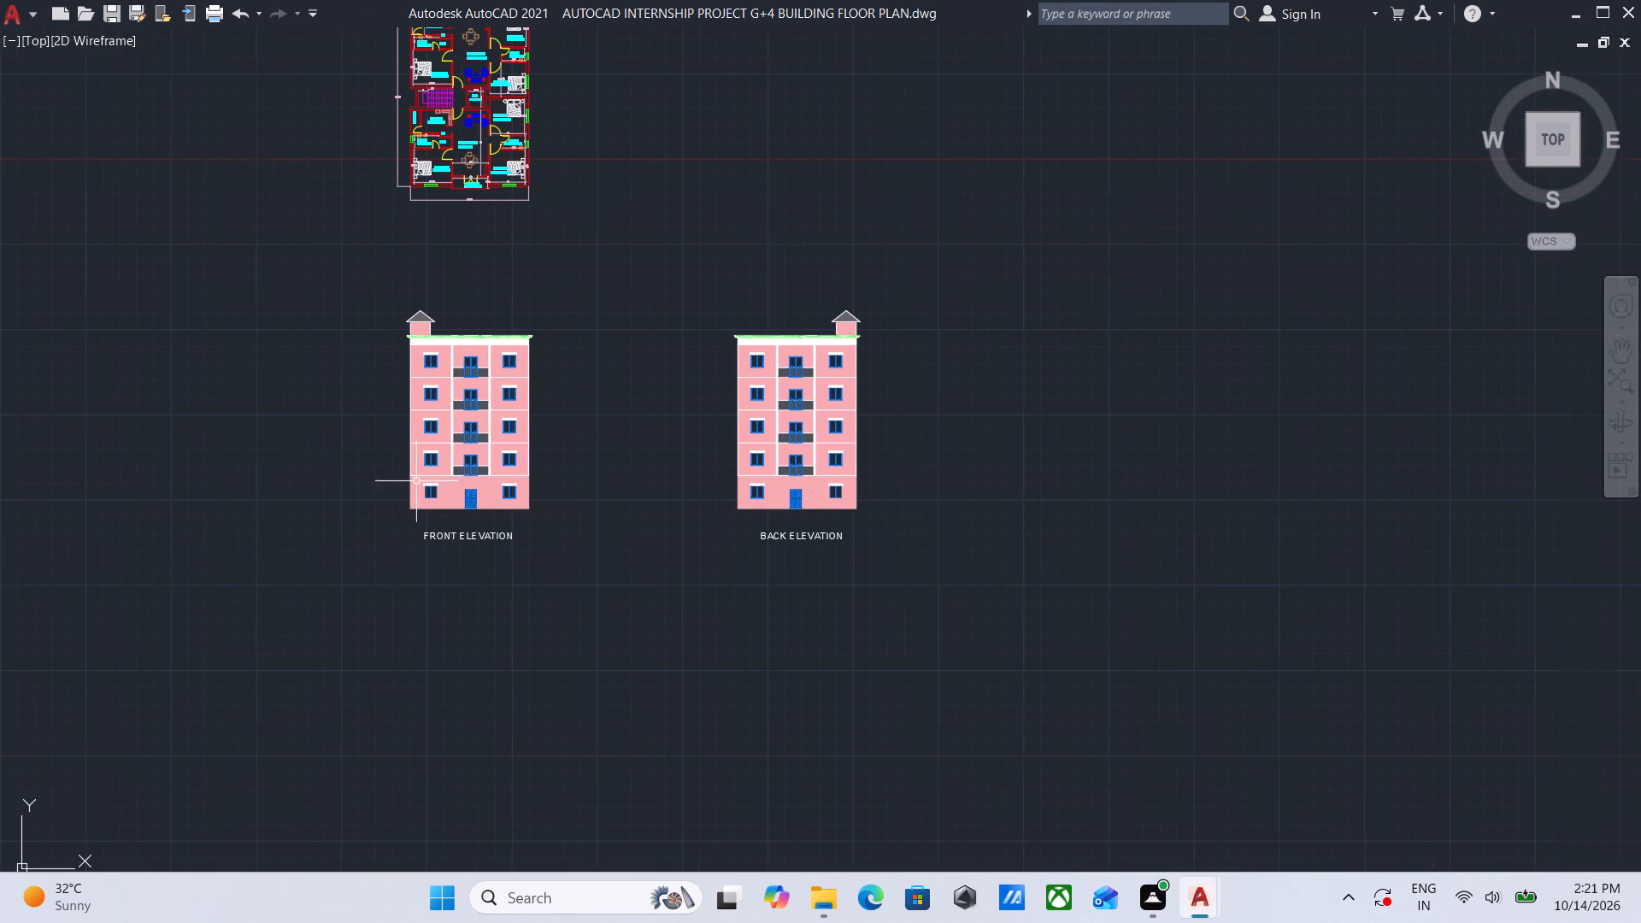
{"action": "scroll", "coordinate": [1558, 438], "scroll_direction": "down", "scroll_amount": 1}
{"action": "middle_click_drag", "start_coordinate": [1549, 451], "coordinate": [1569, 506]}
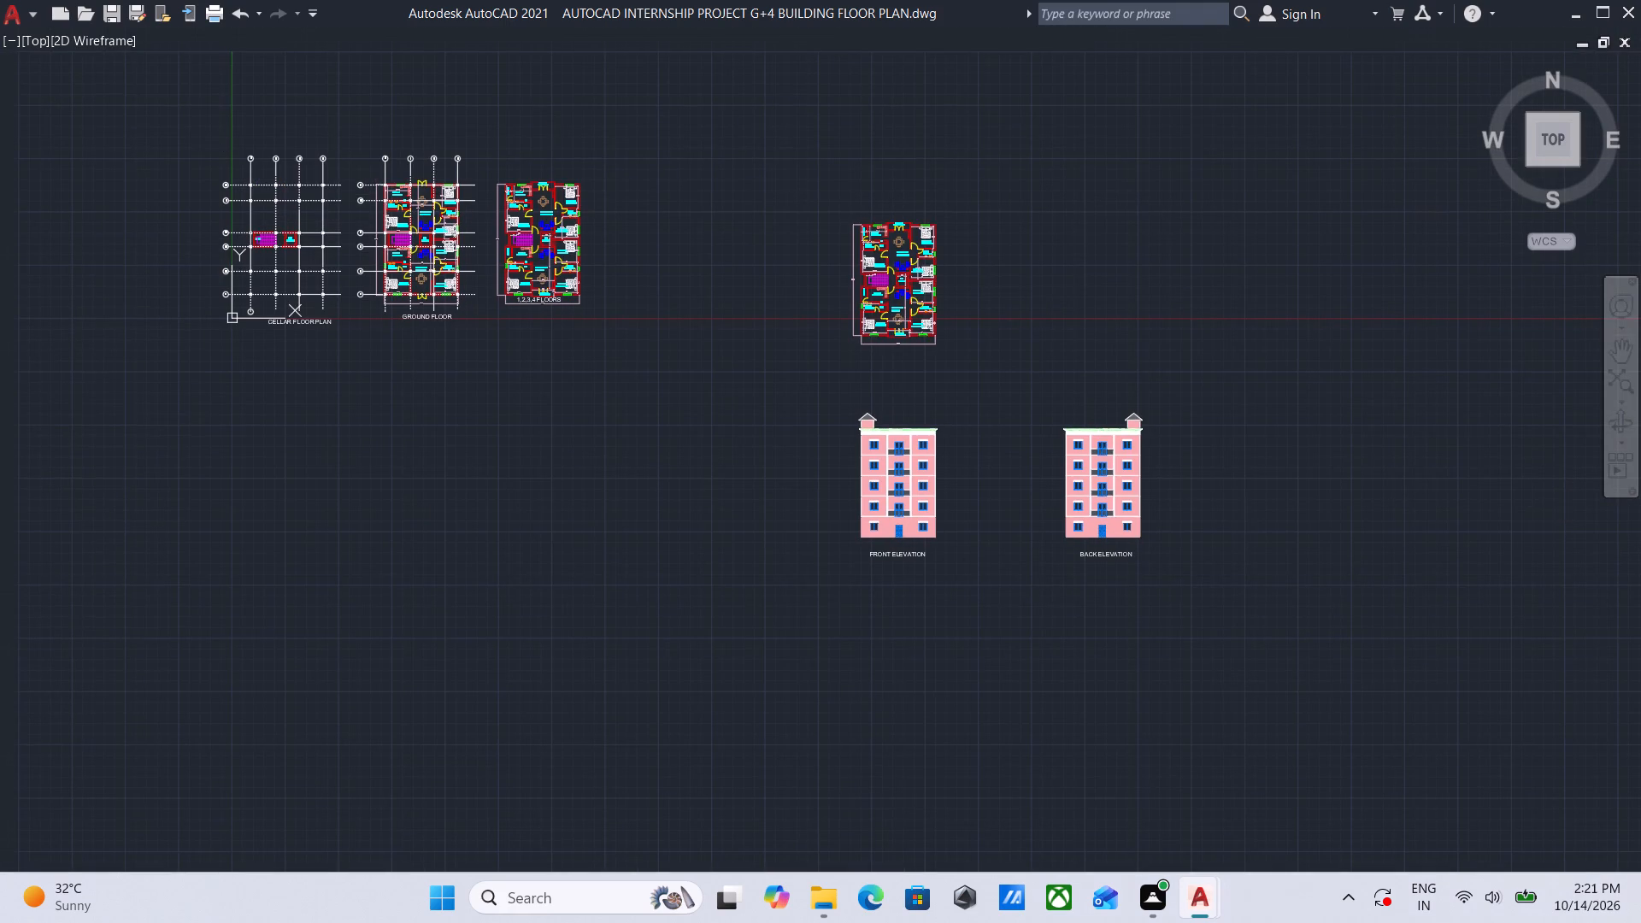
Save the floor plan drawing again after the review.
{"action": "key", "text": "ctrl+s"}
{"action": "key", "text": "ctrl+s"}
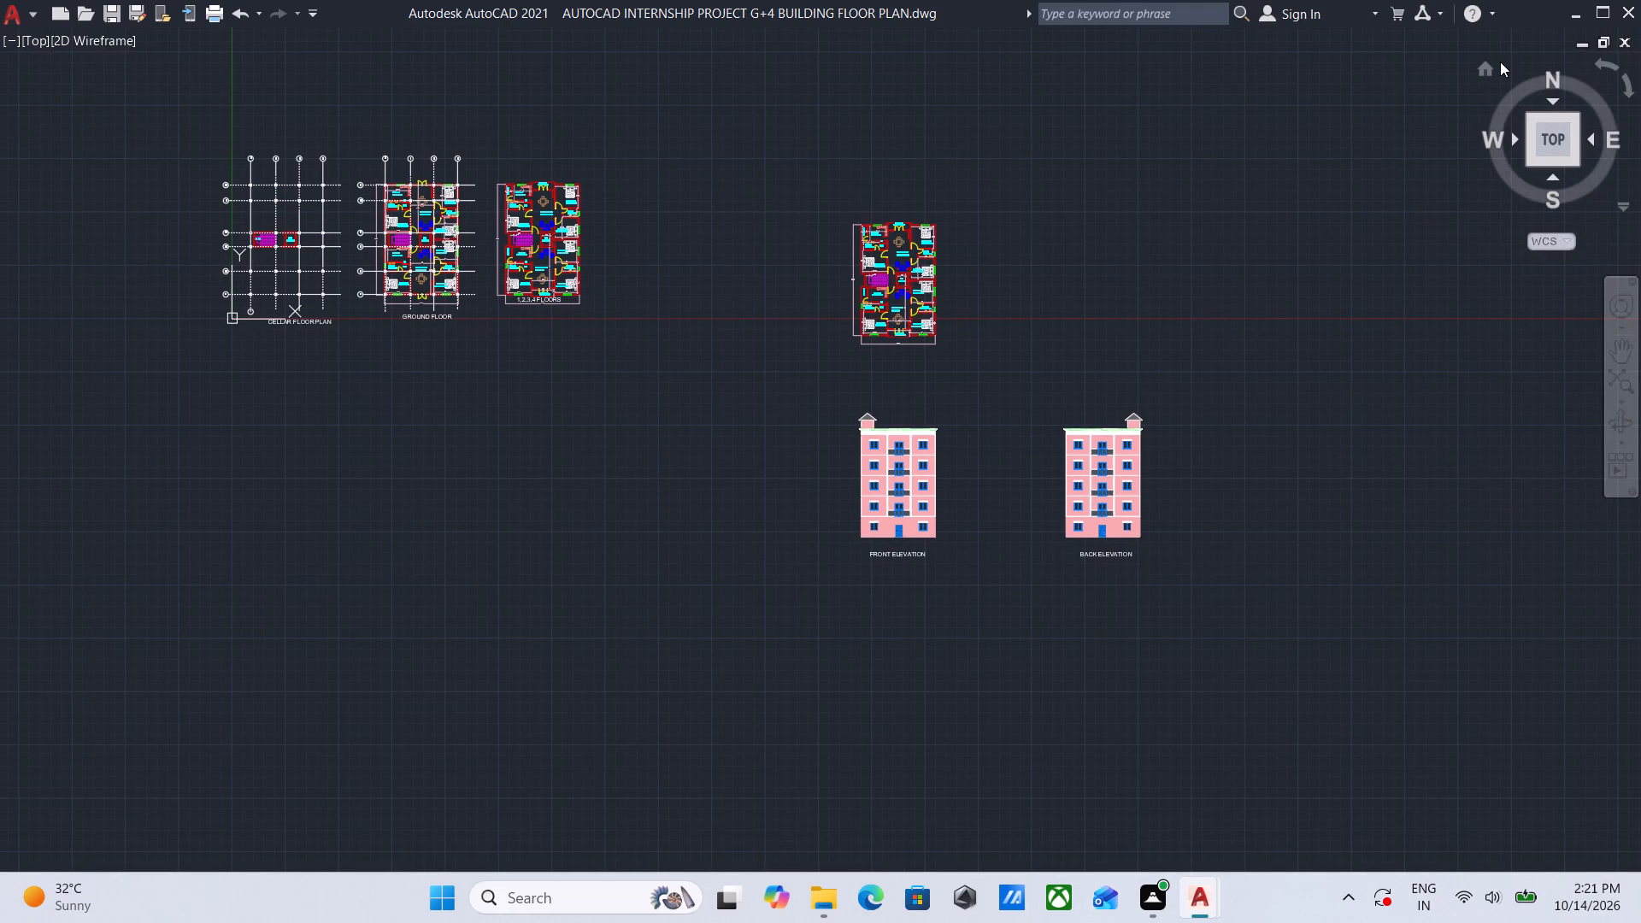
Restore the hidden ribbon with the RIBBON command.
{"action": "type", "text": "RIBBON"}
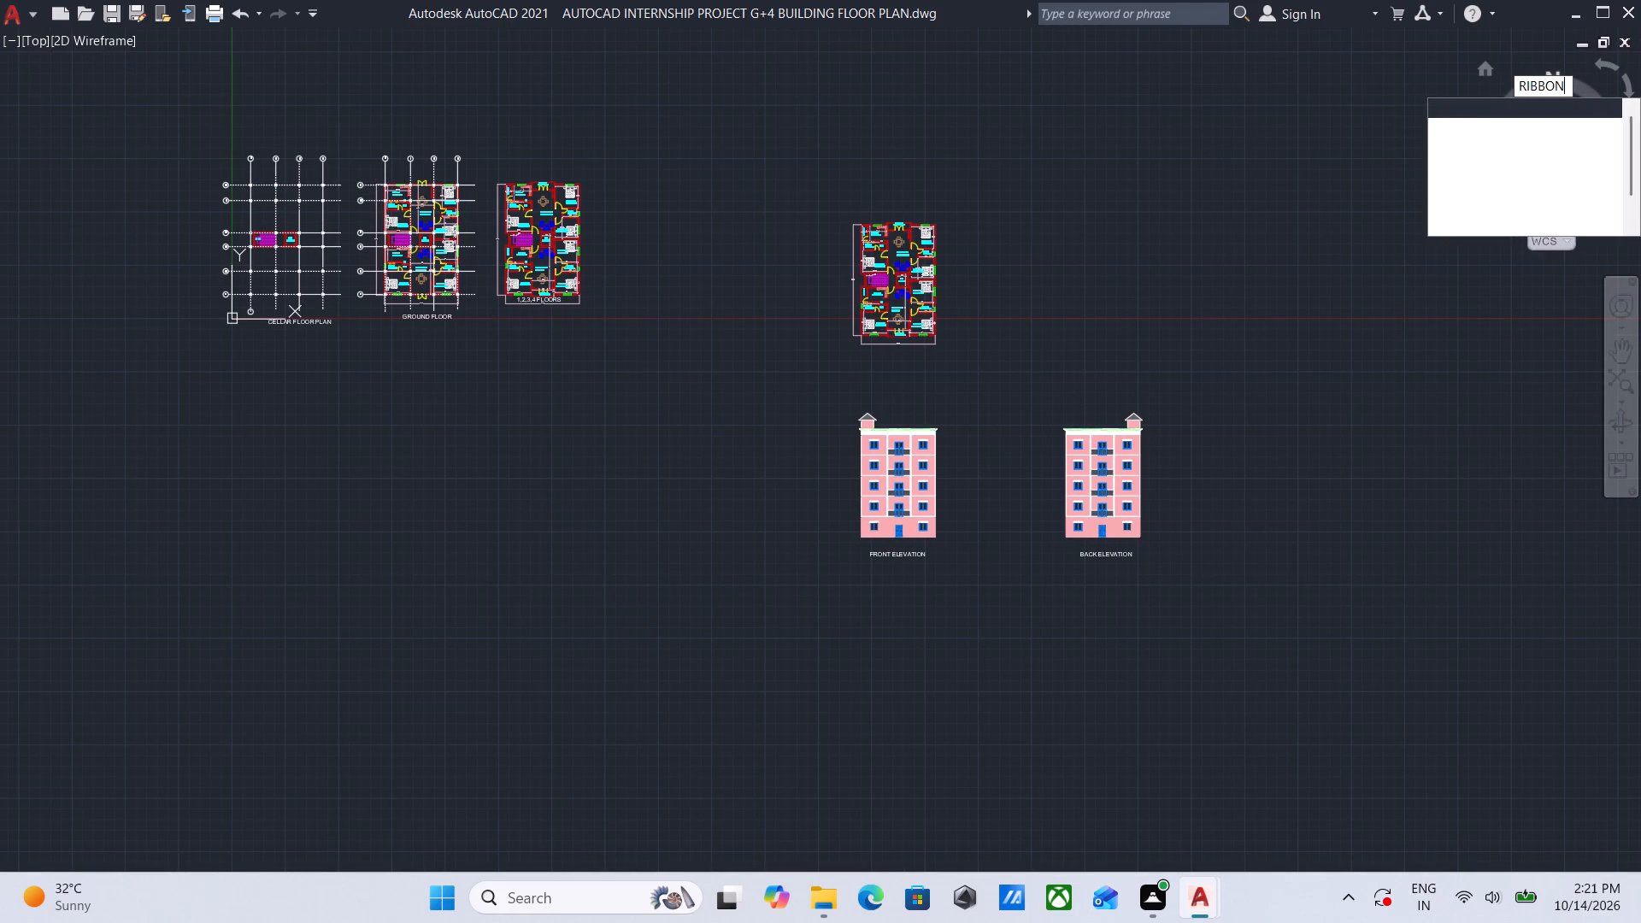
{"action": "key", "text": "Return"}
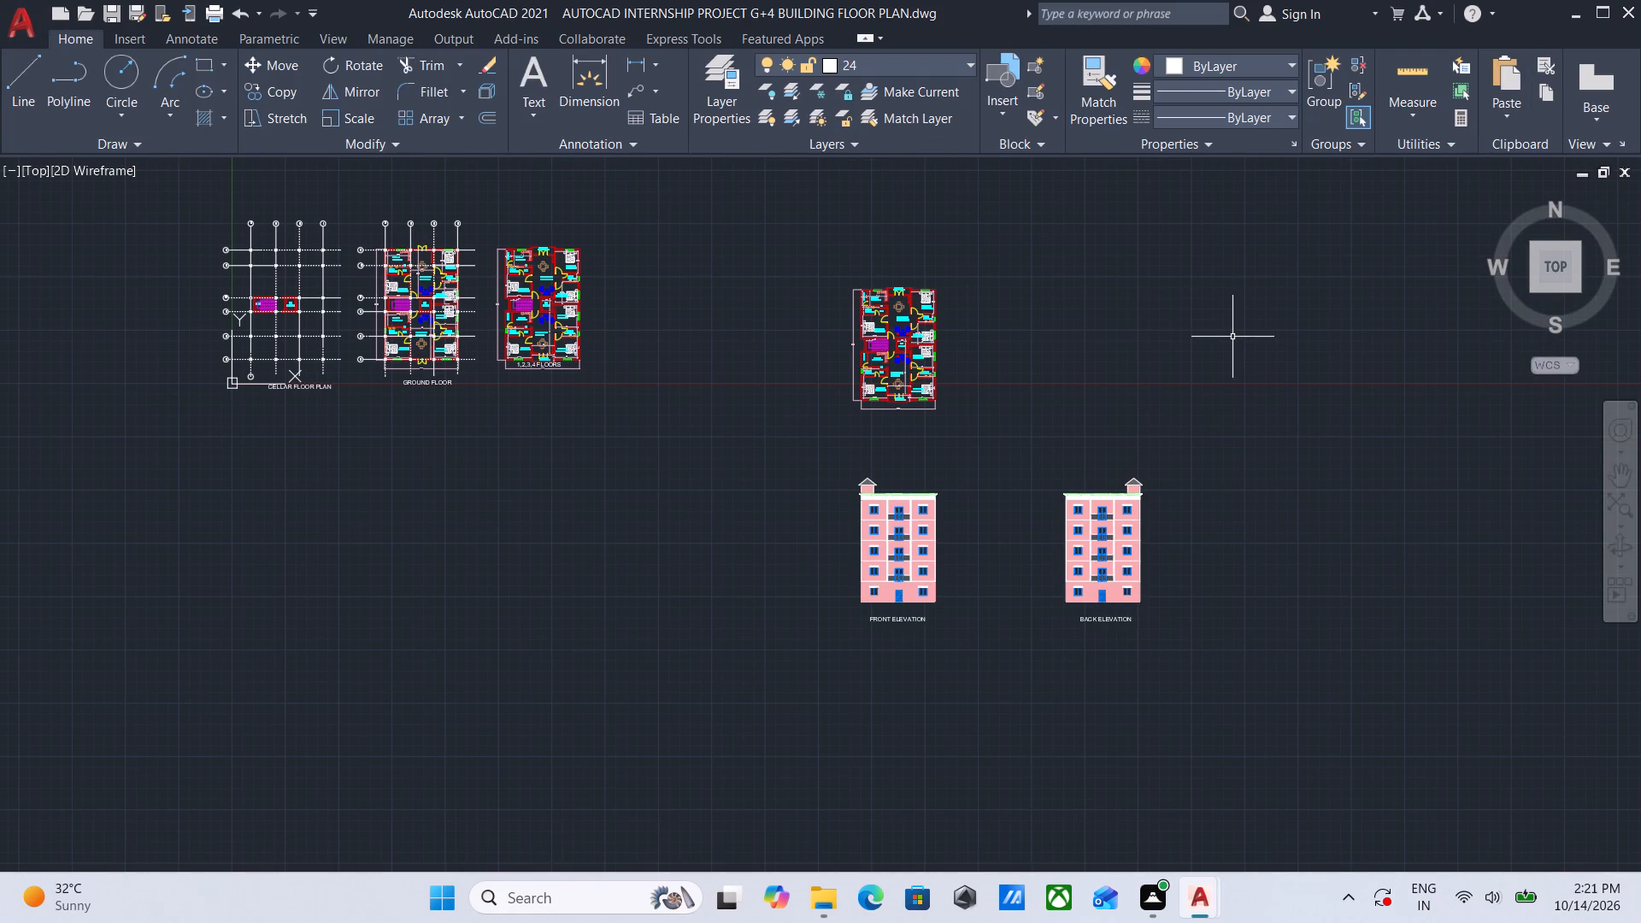
Save the floor plan drawing and close AutoCAD, discarding the changes to Autocad Blocks.dwg.
{"action": "key", "text": "ctrl+s"}
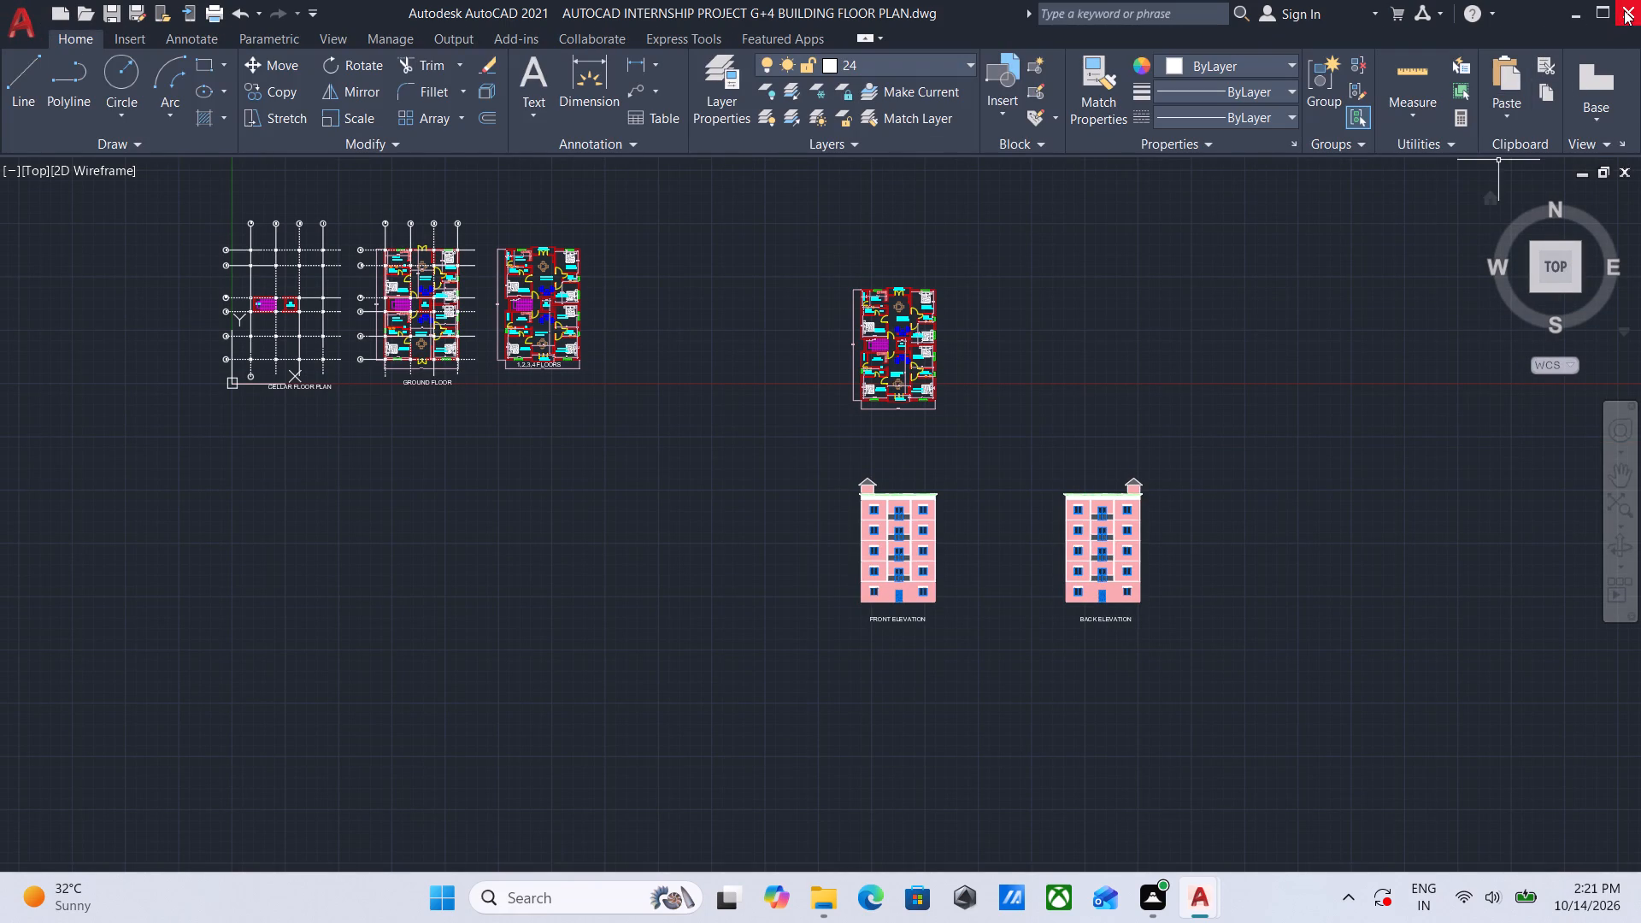
{"action": "left_click", "coordinate": [1625, 10]}
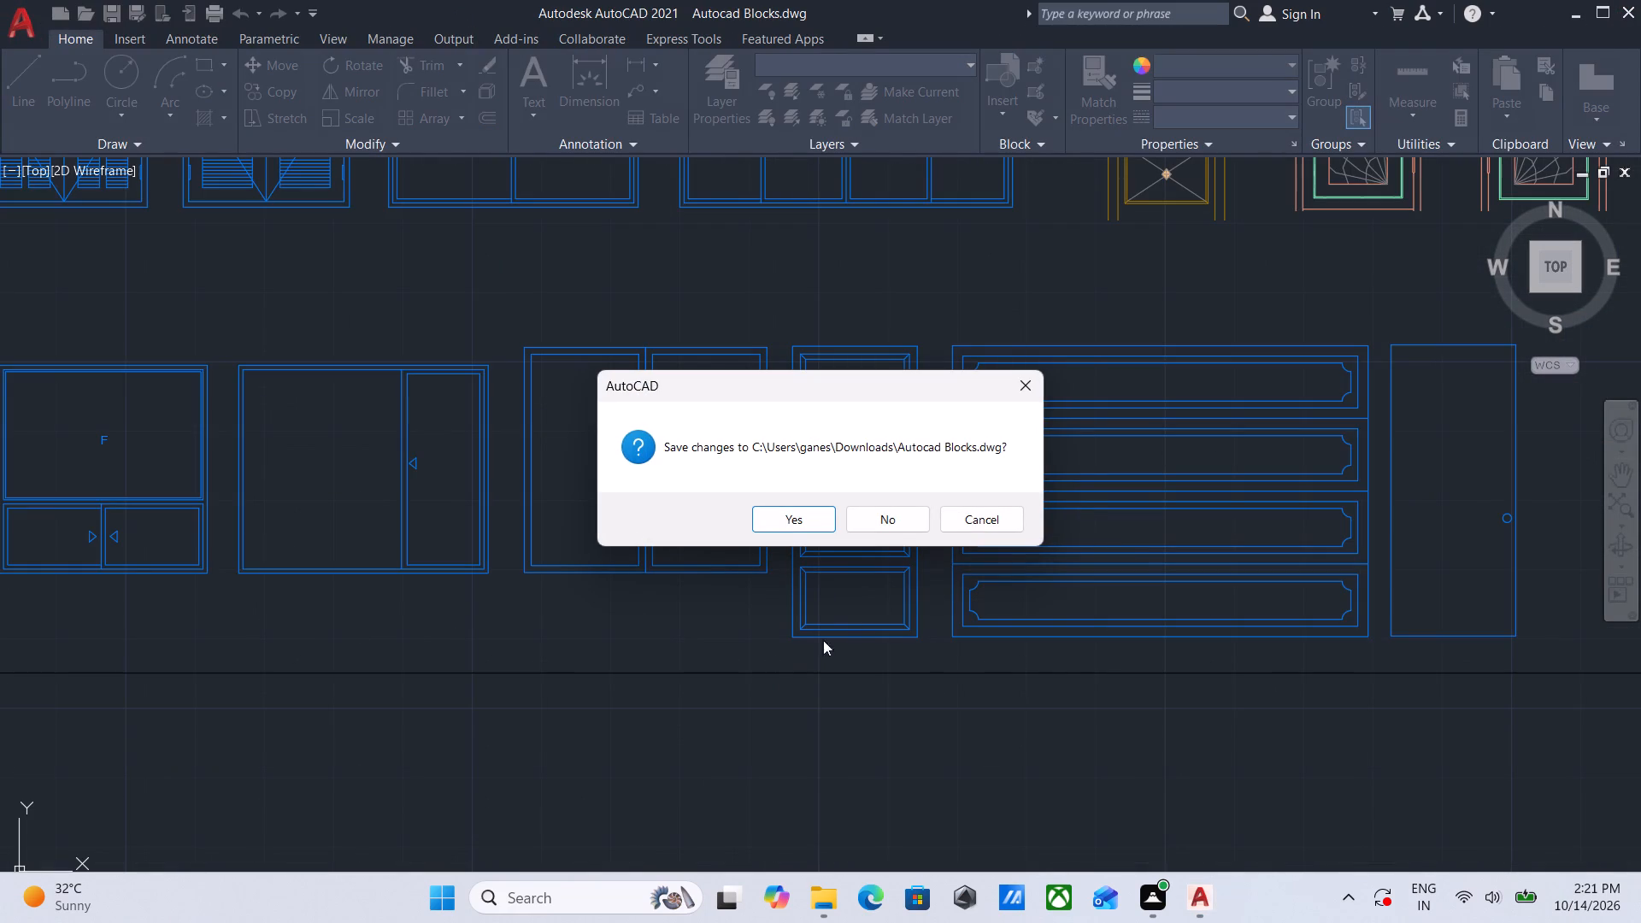
{"action": "left_click", "coordinate": [895, 519]}
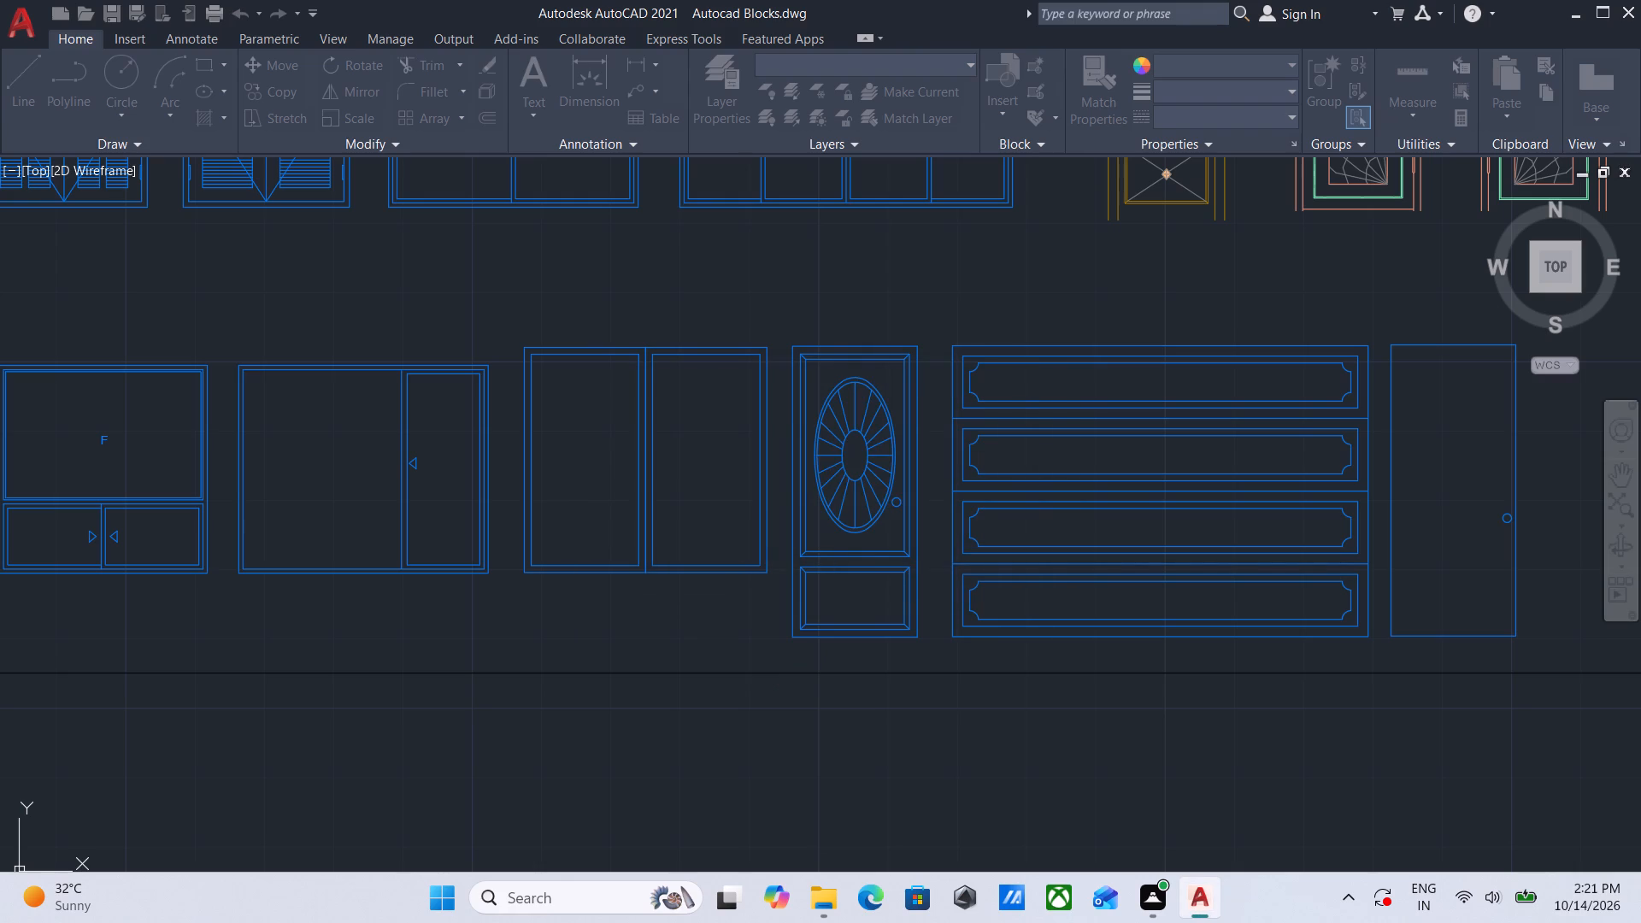